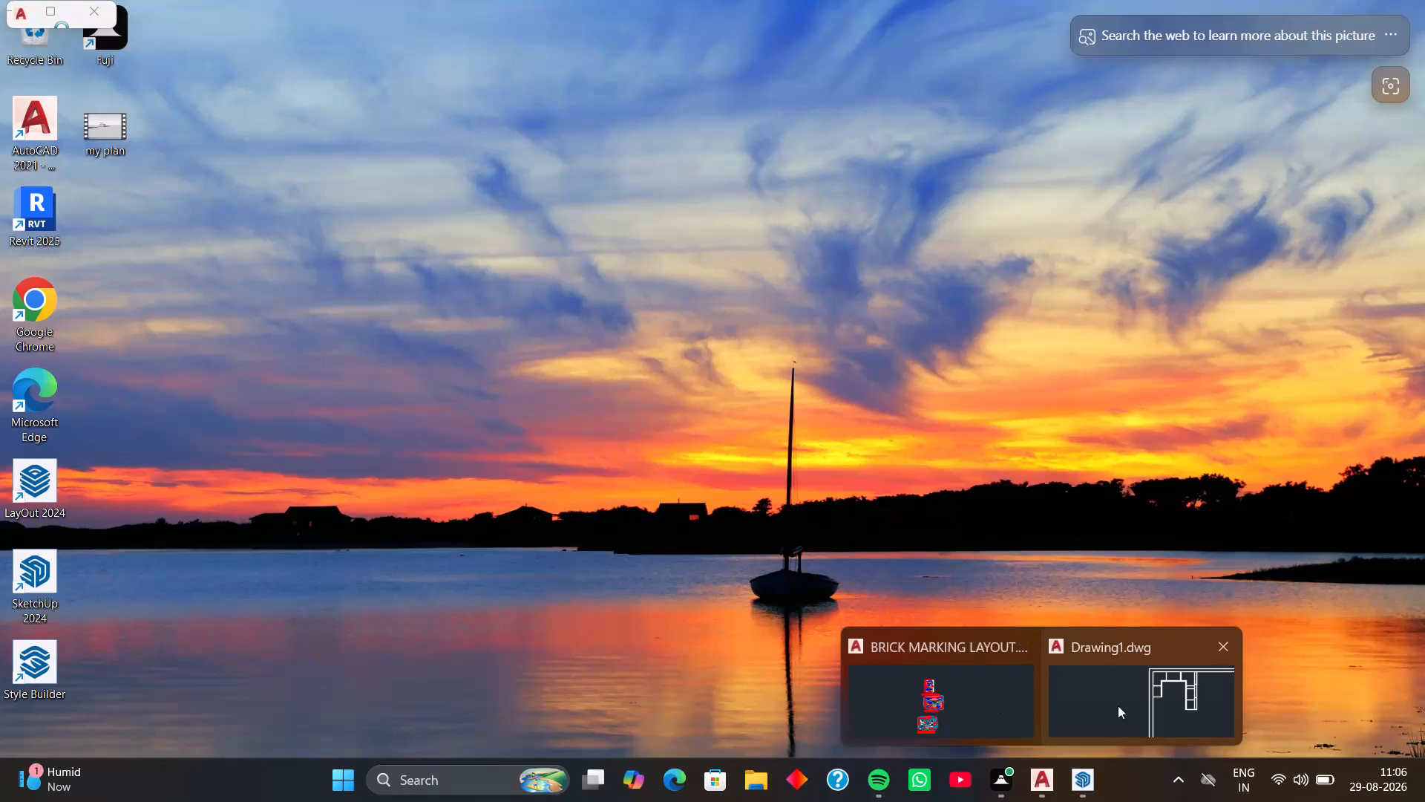
Switch to the Drawing1.dwg drawing in AutoCAD and maximize the application window.
left_click(1118, 705)
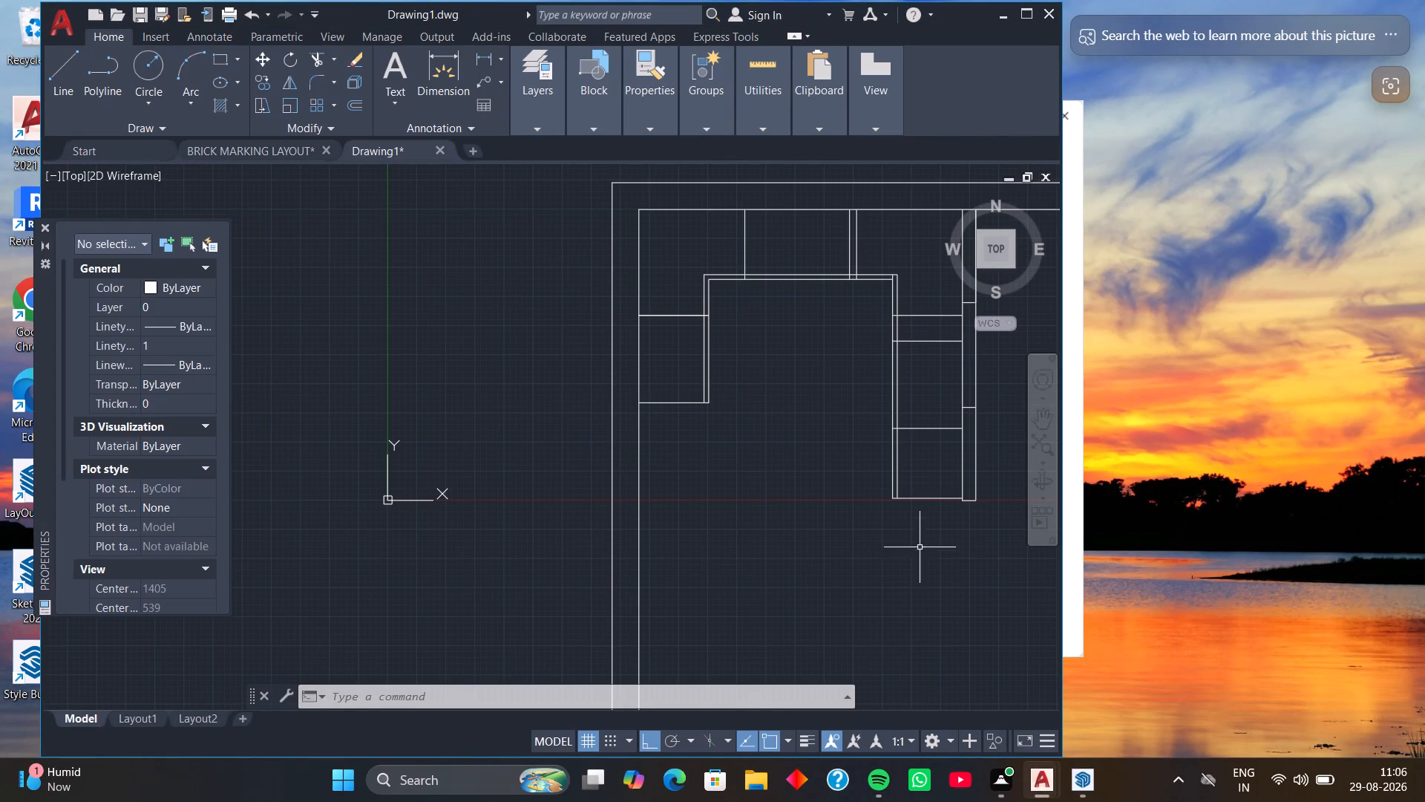
left_click(1026, 19)
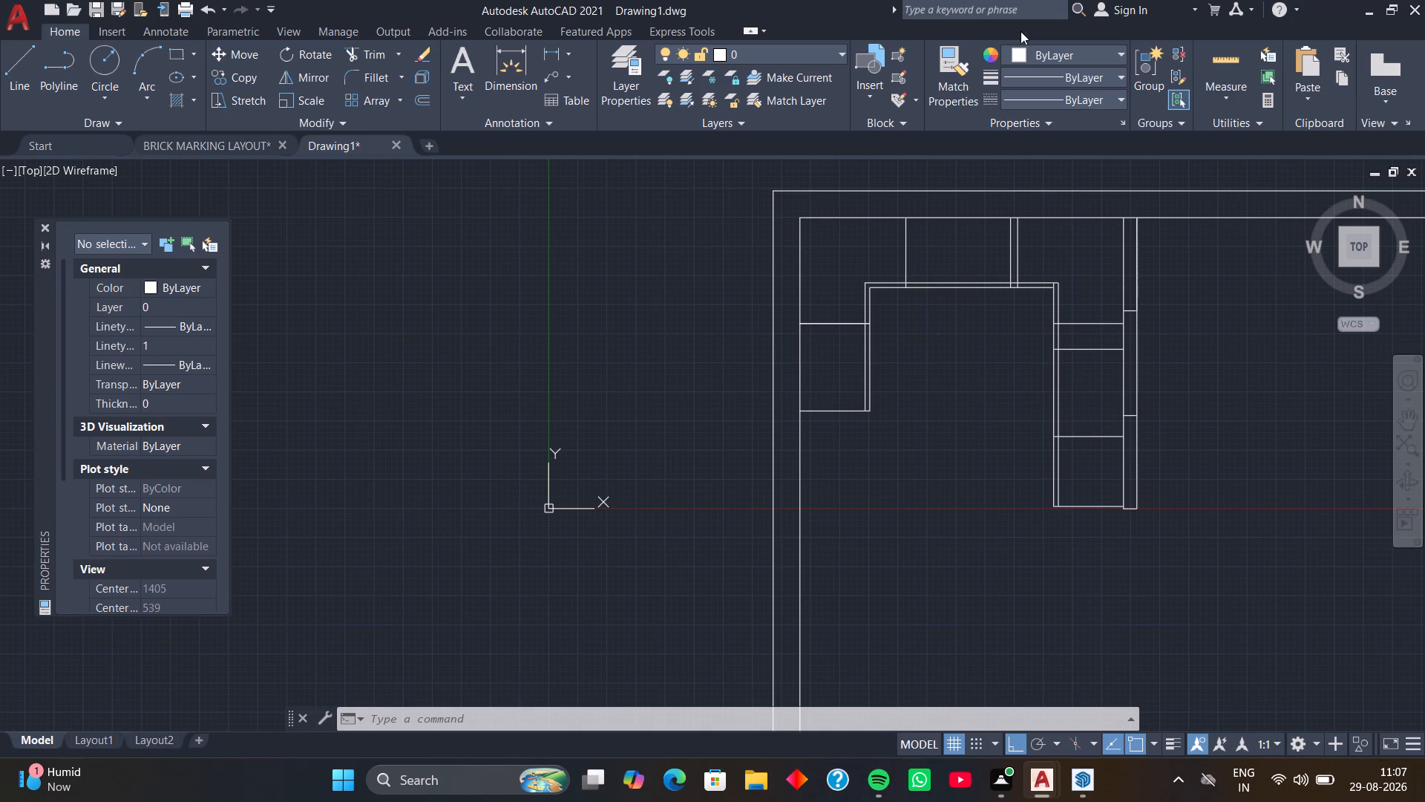
Draw a 100-long line straight down the vertical outer wall's inner face, starting where the adjoining strip's lowest divider meets the wall.
scroll(817, 444, "up", 1)
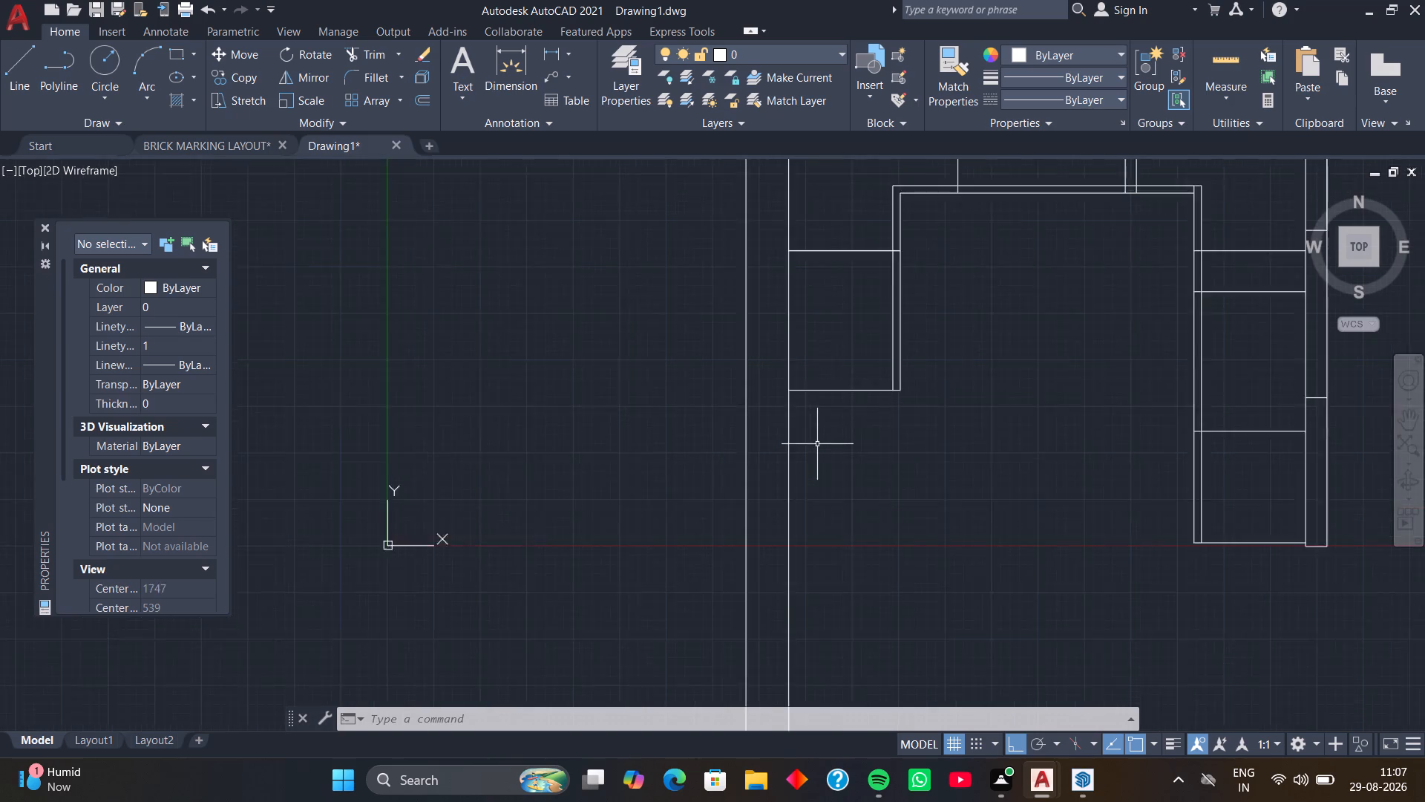
scroll(817, 444, "up", 1)
middle_click_drag(817, 438, 790, 473)
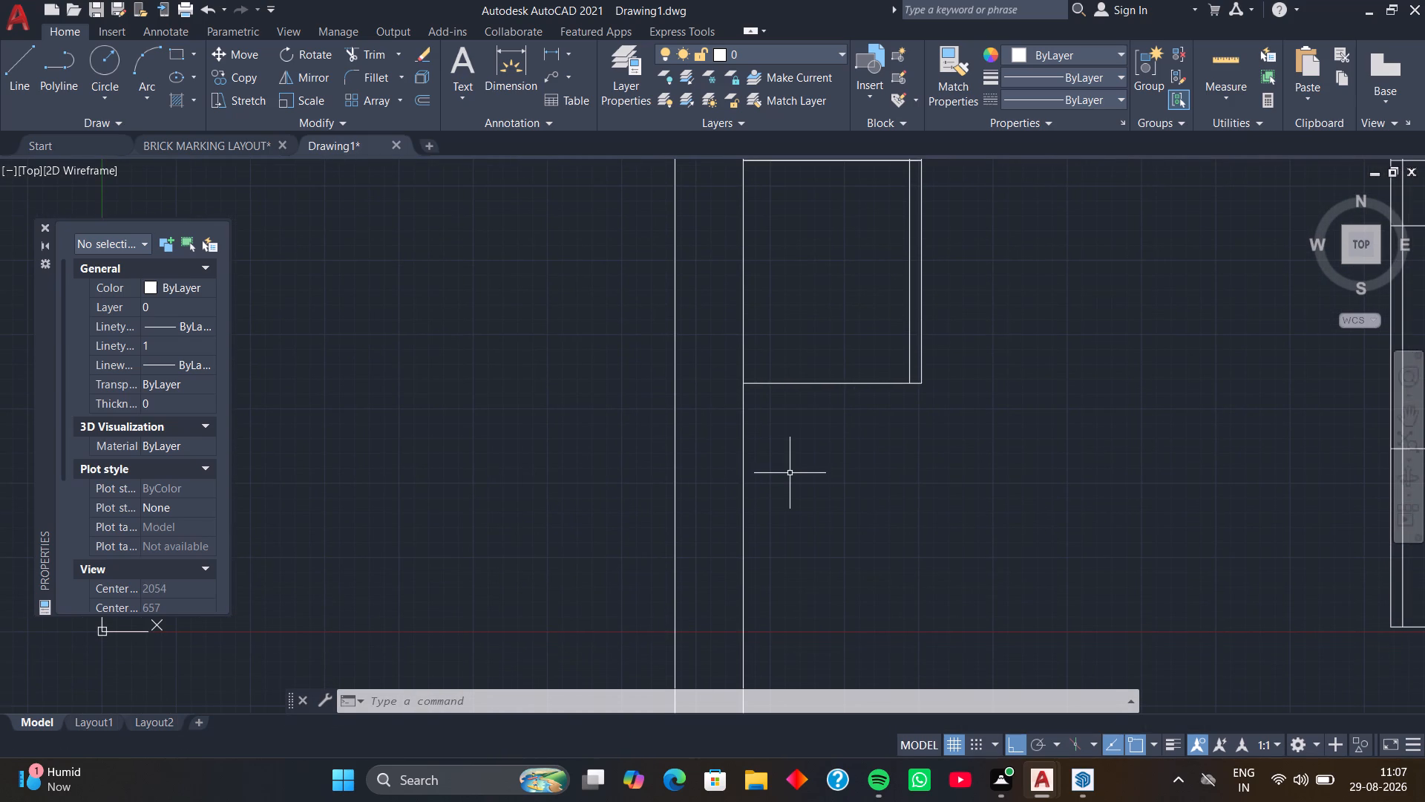
key("l")
key("Return")
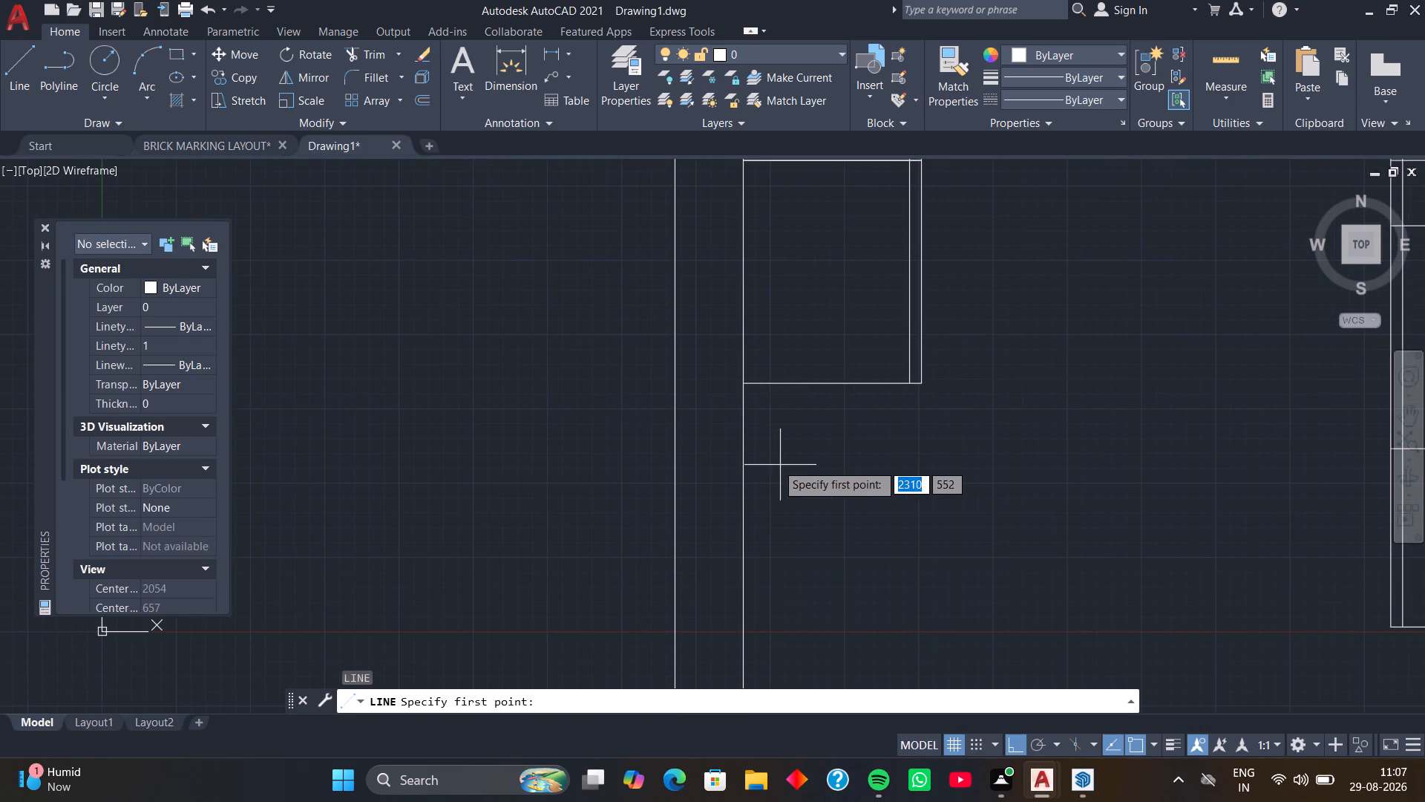
left_click(738, 382)
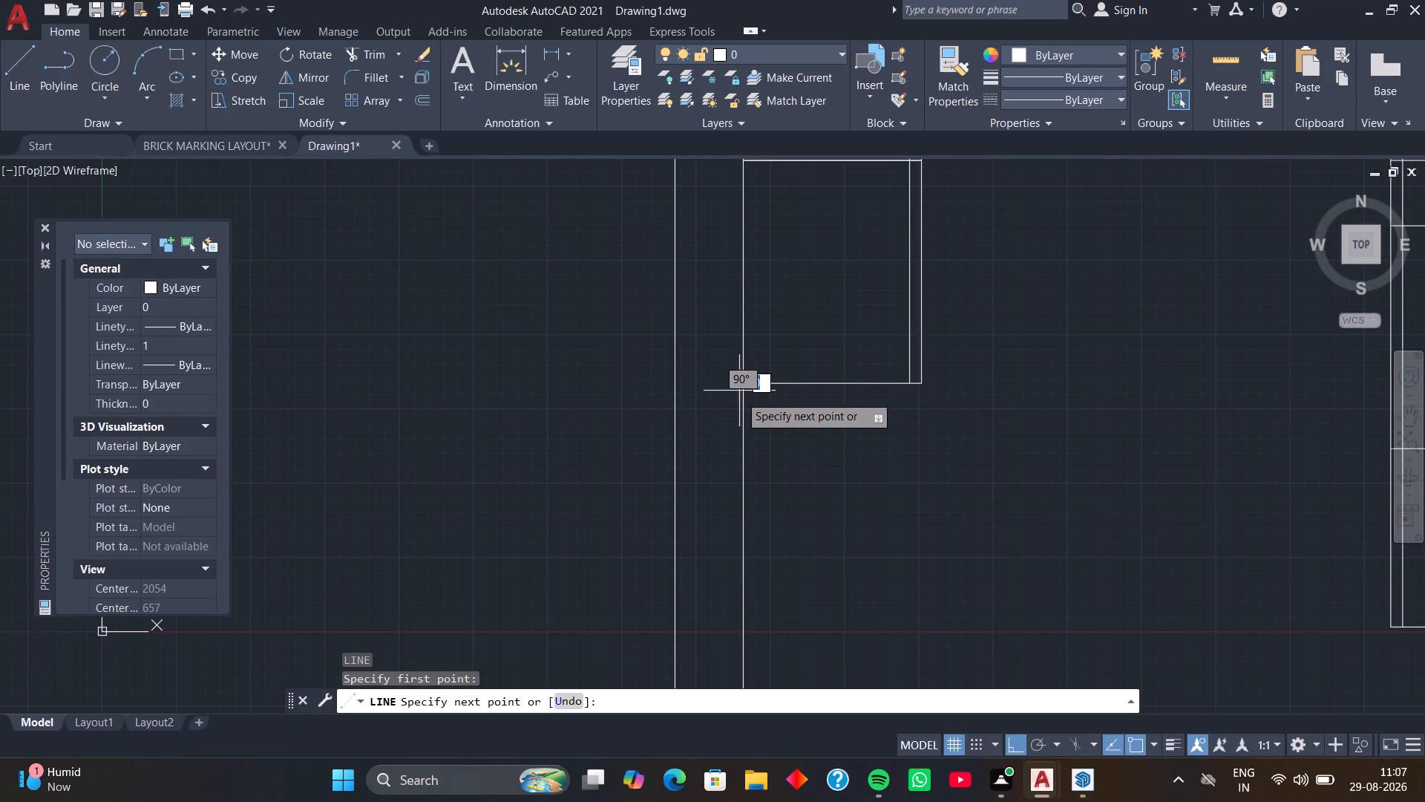
type("100")
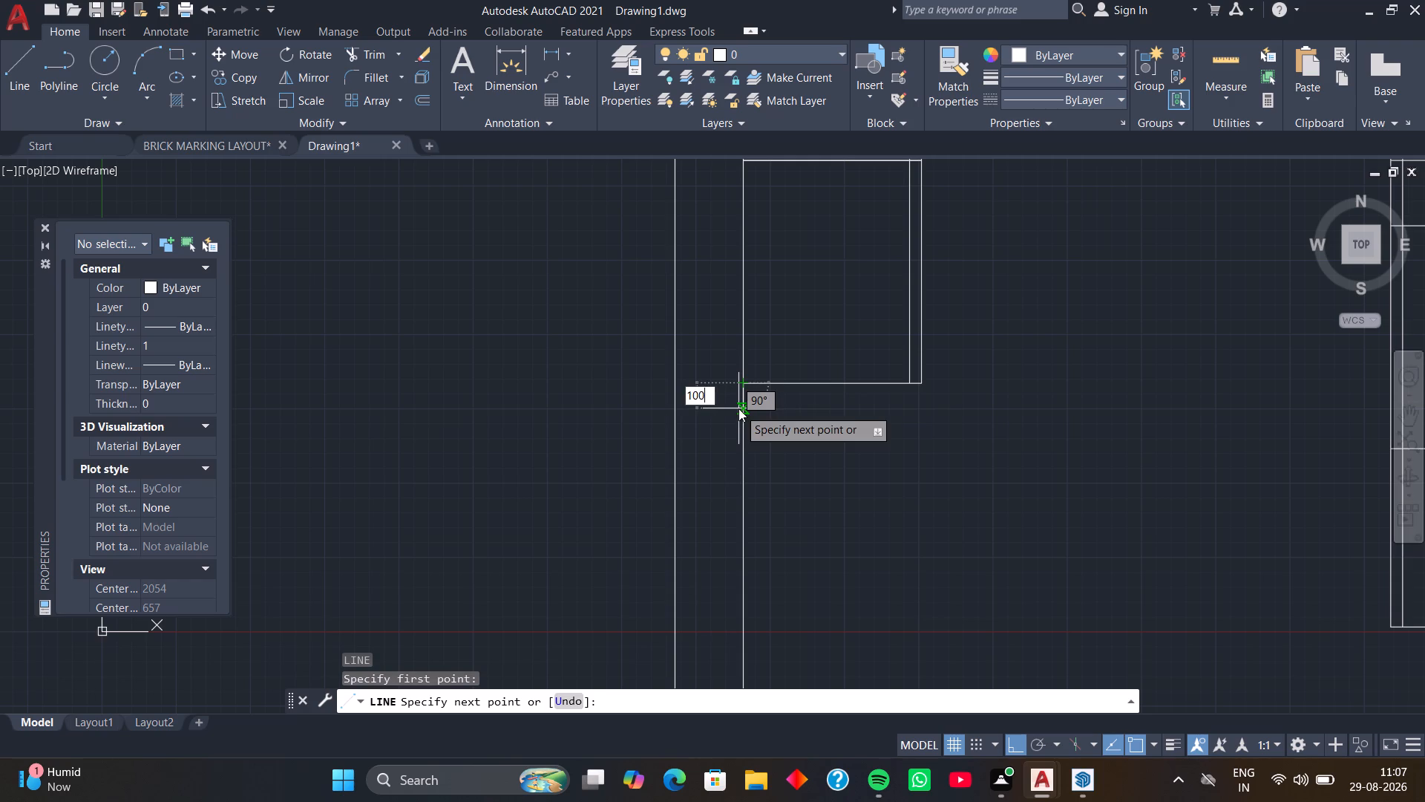
key("Return")
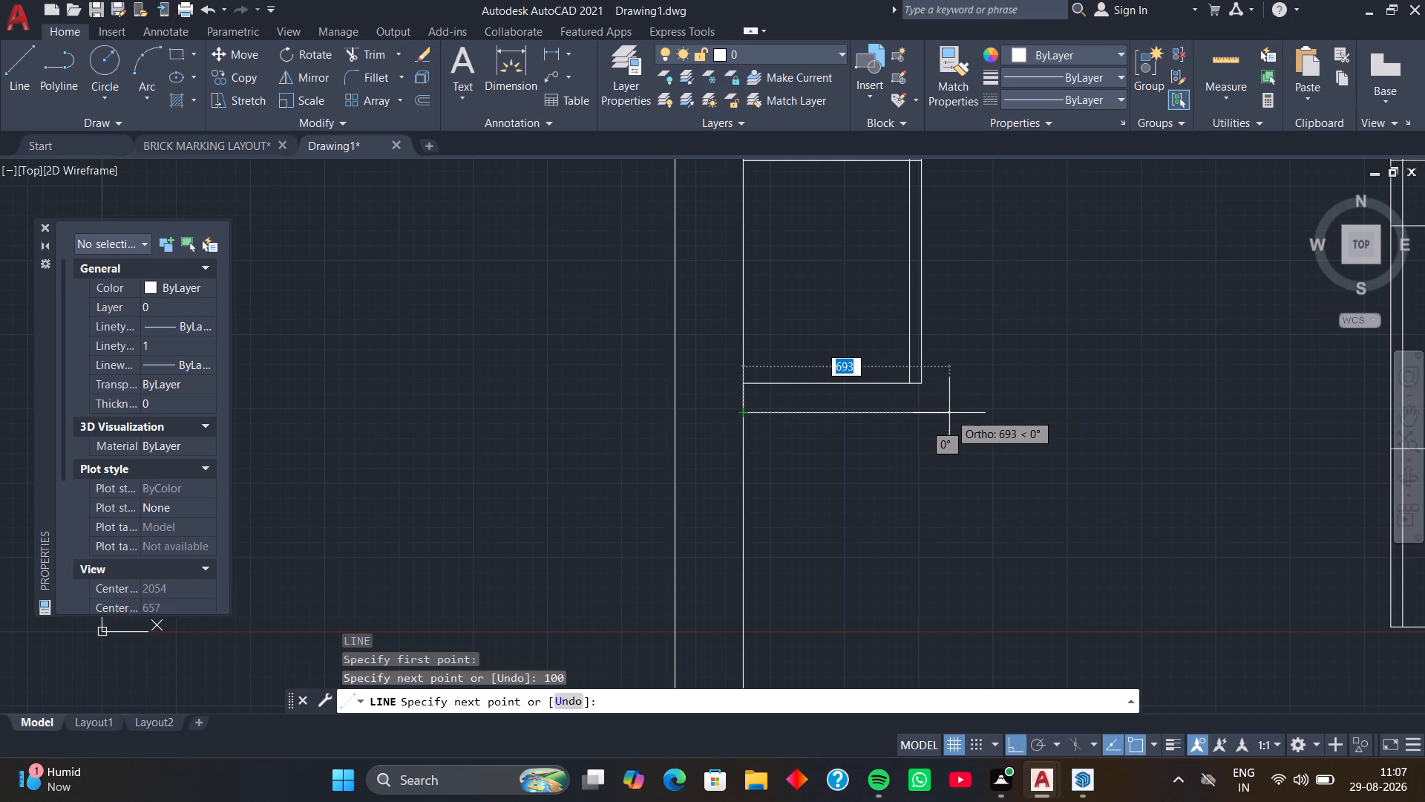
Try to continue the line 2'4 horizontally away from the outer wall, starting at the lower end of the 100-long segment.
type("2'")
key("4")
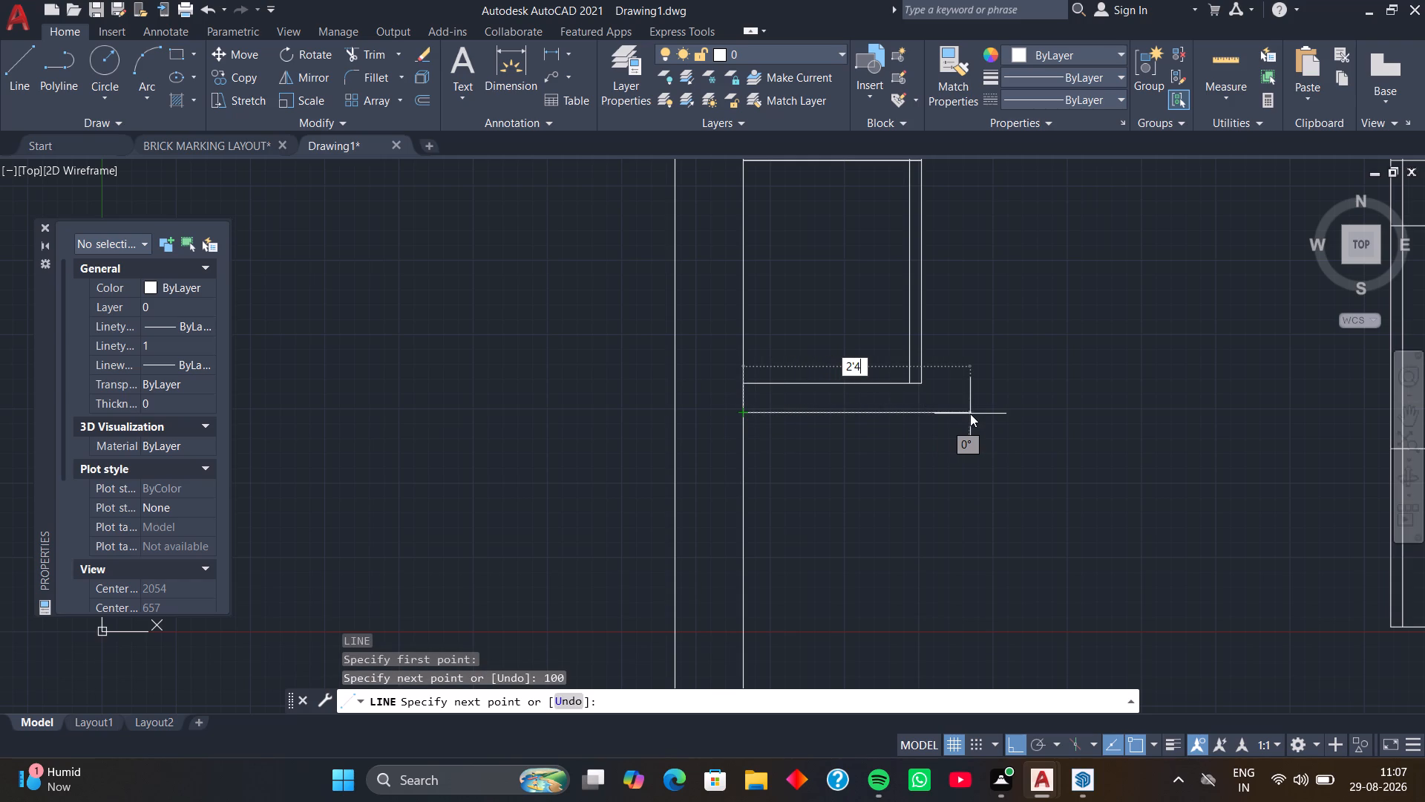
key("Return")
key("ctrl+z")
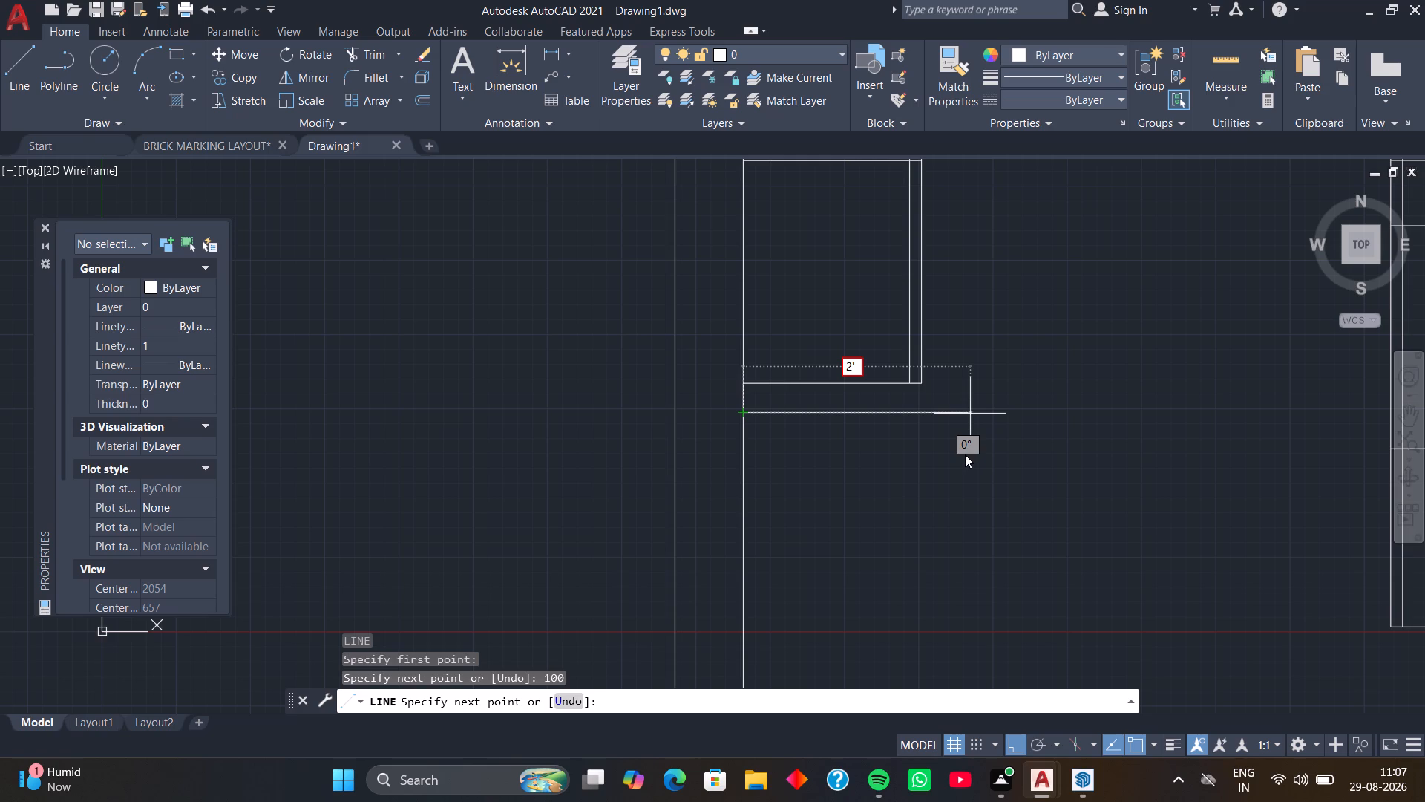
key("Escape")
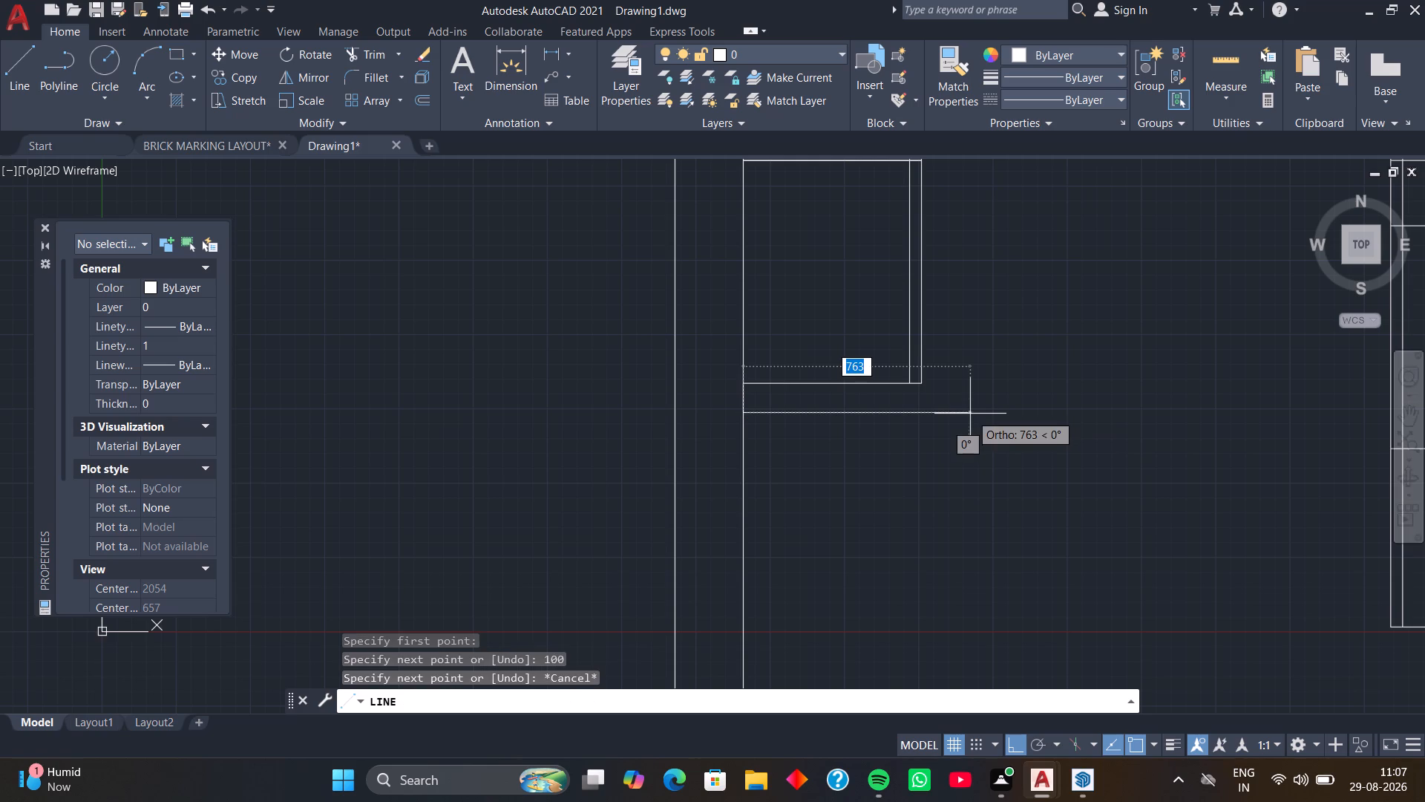
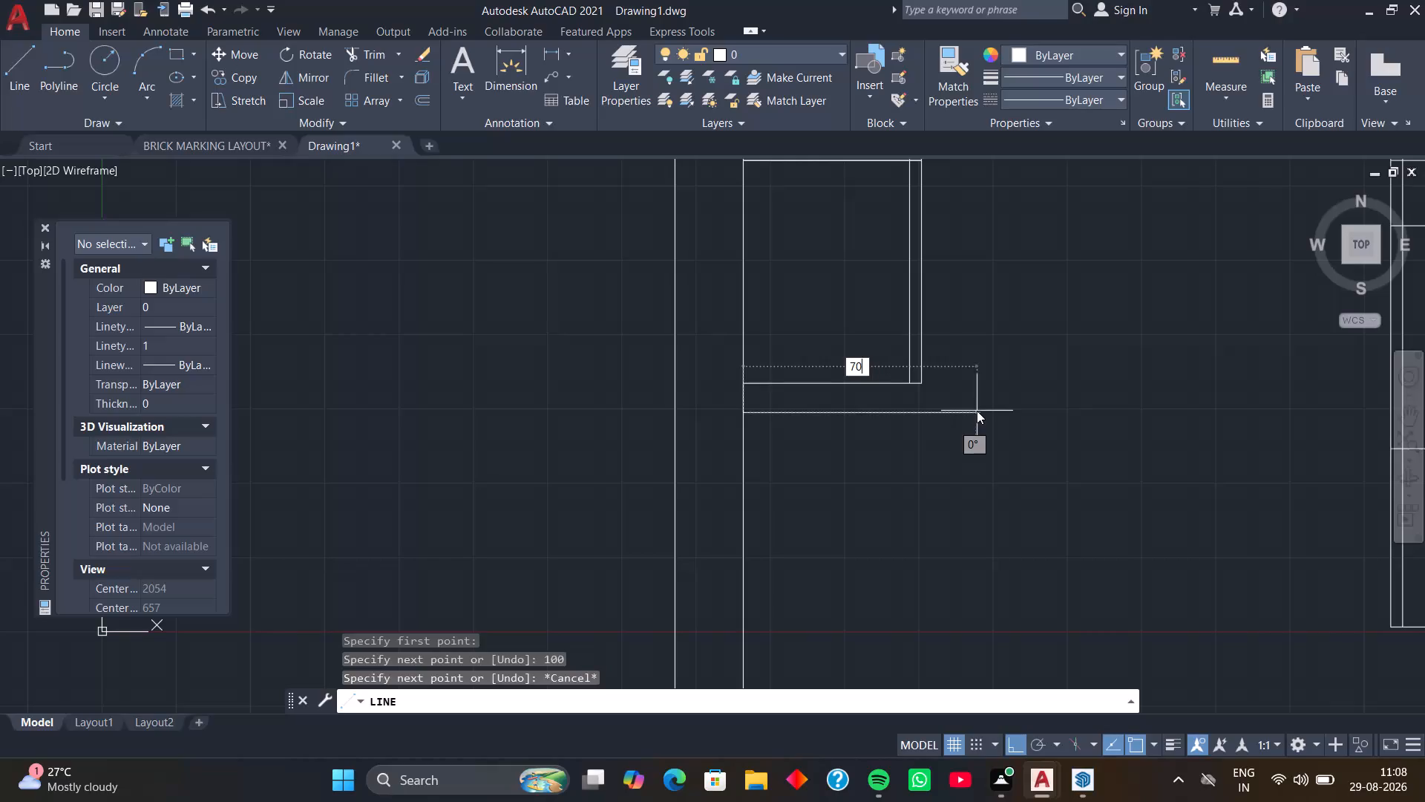
Continue the line 700 horizontally away from the outer wall, 900 straight down, and back horizontally to the wall's inner face.
key("Return")
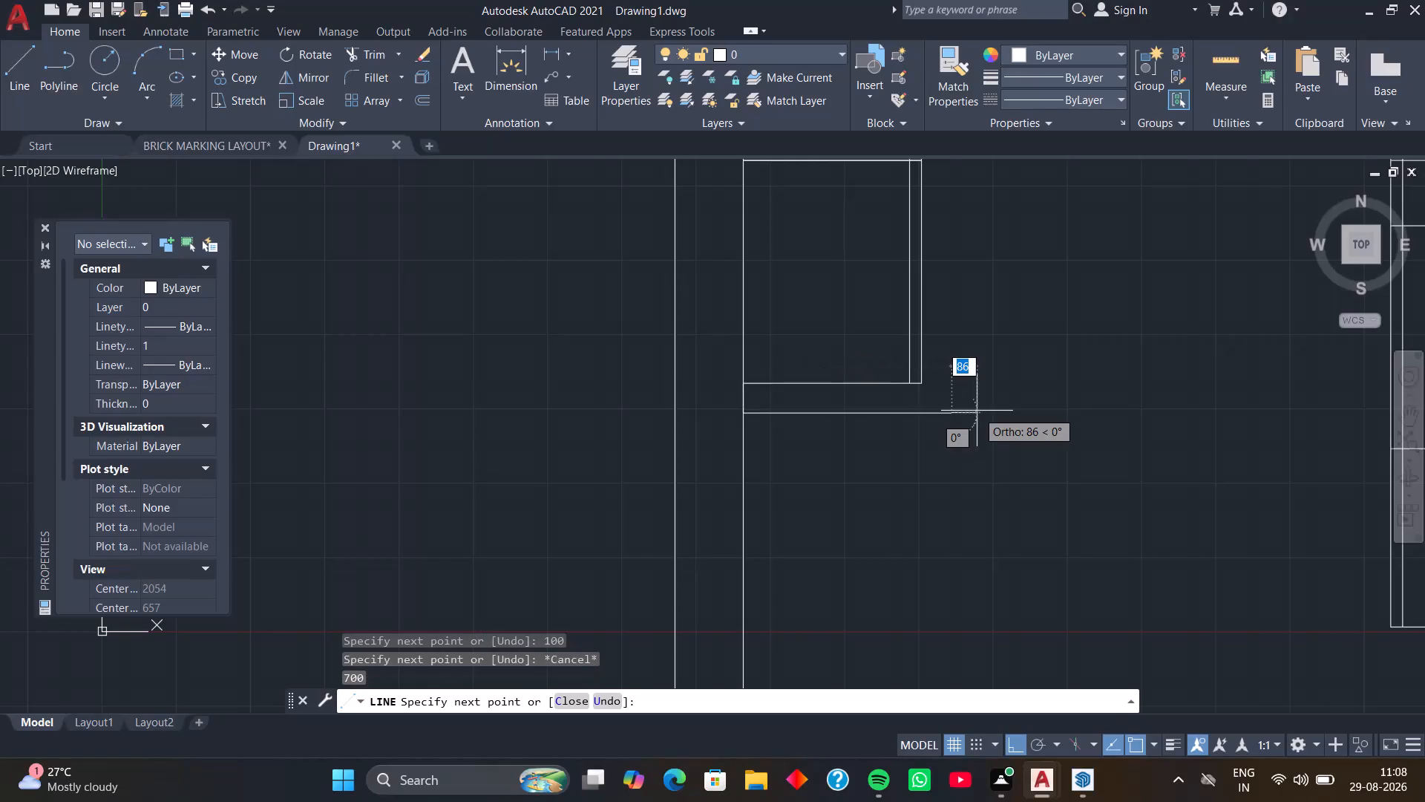
scroll(977, 475, "down", 2)
middle_click_drag(977, 475, 969, 327)
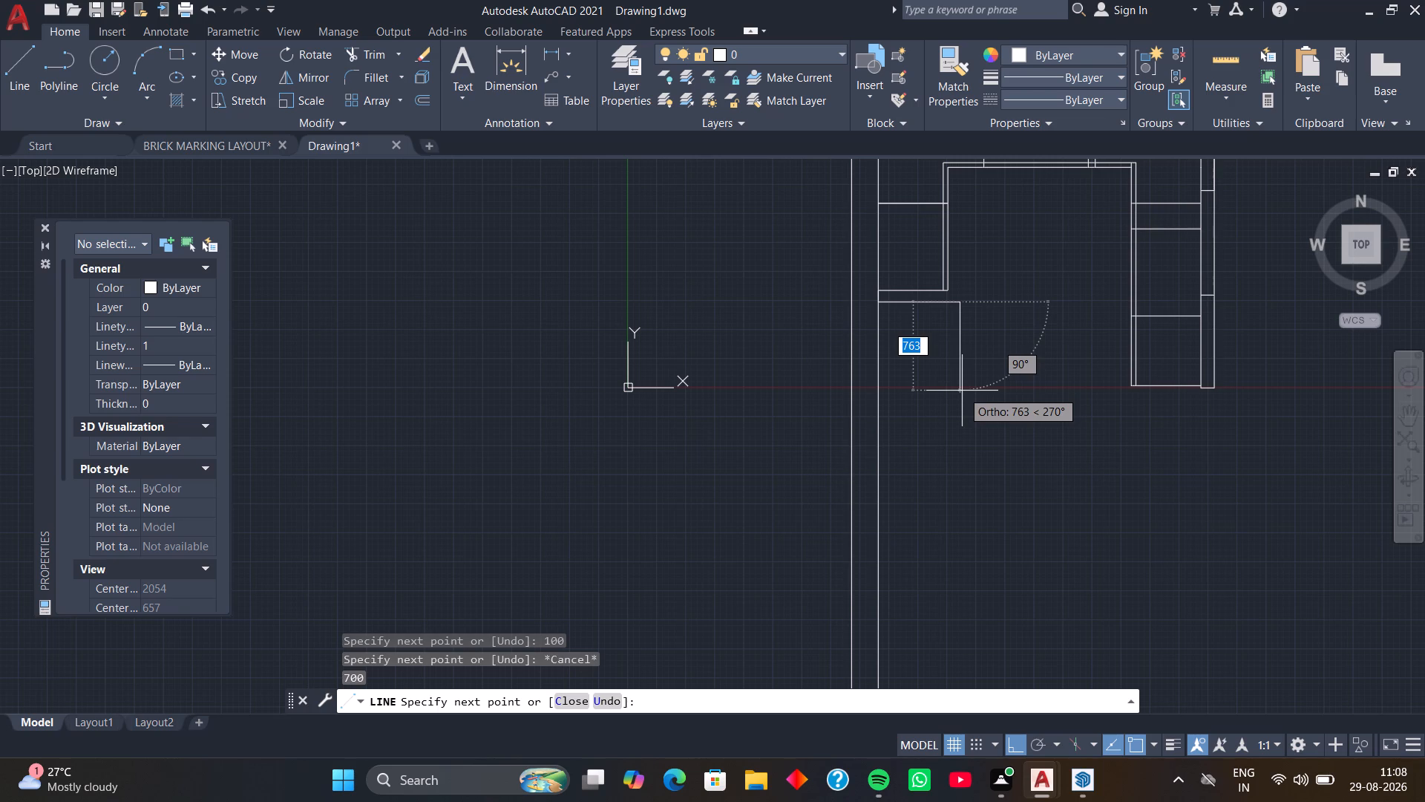
type("900")
key("Return")
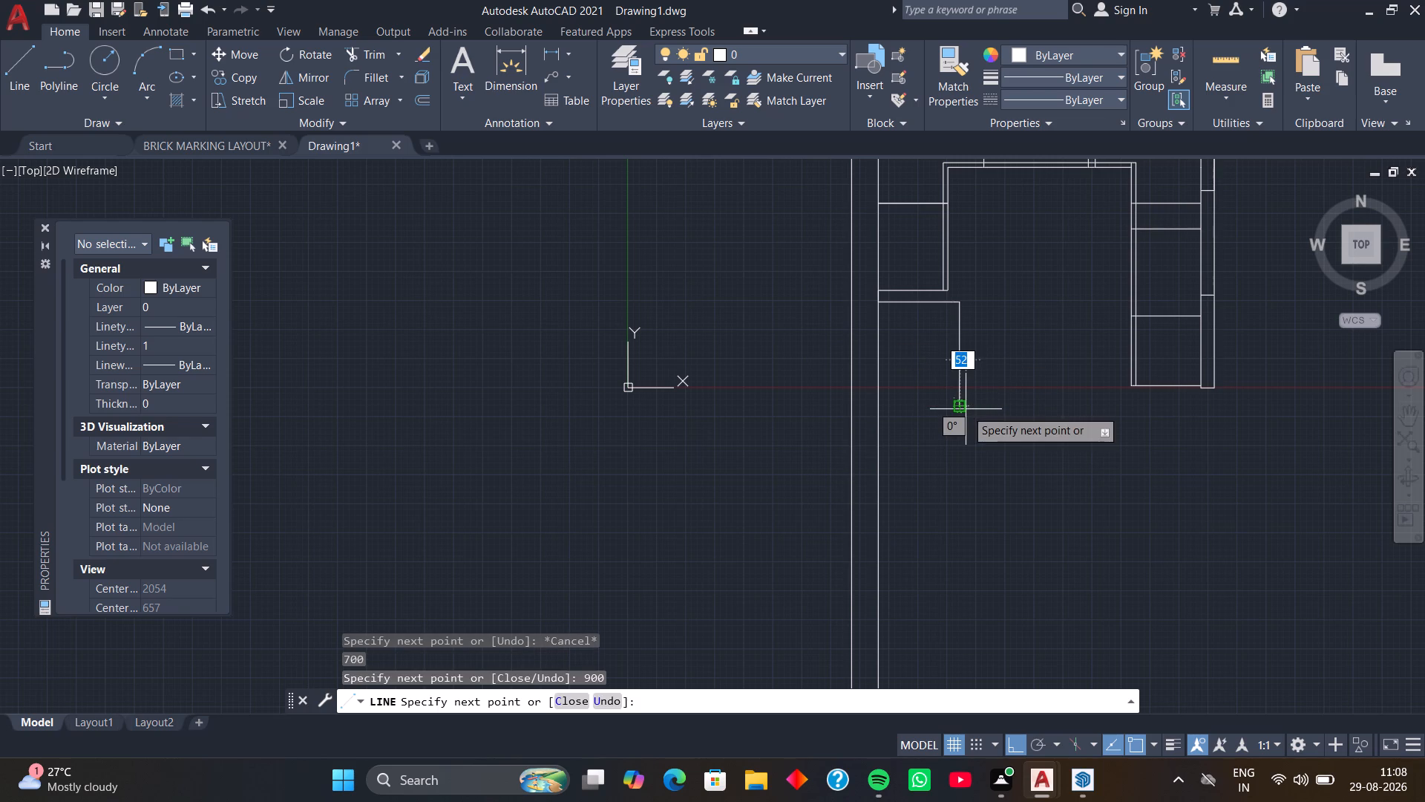
left_click(880, 409)
key("space")
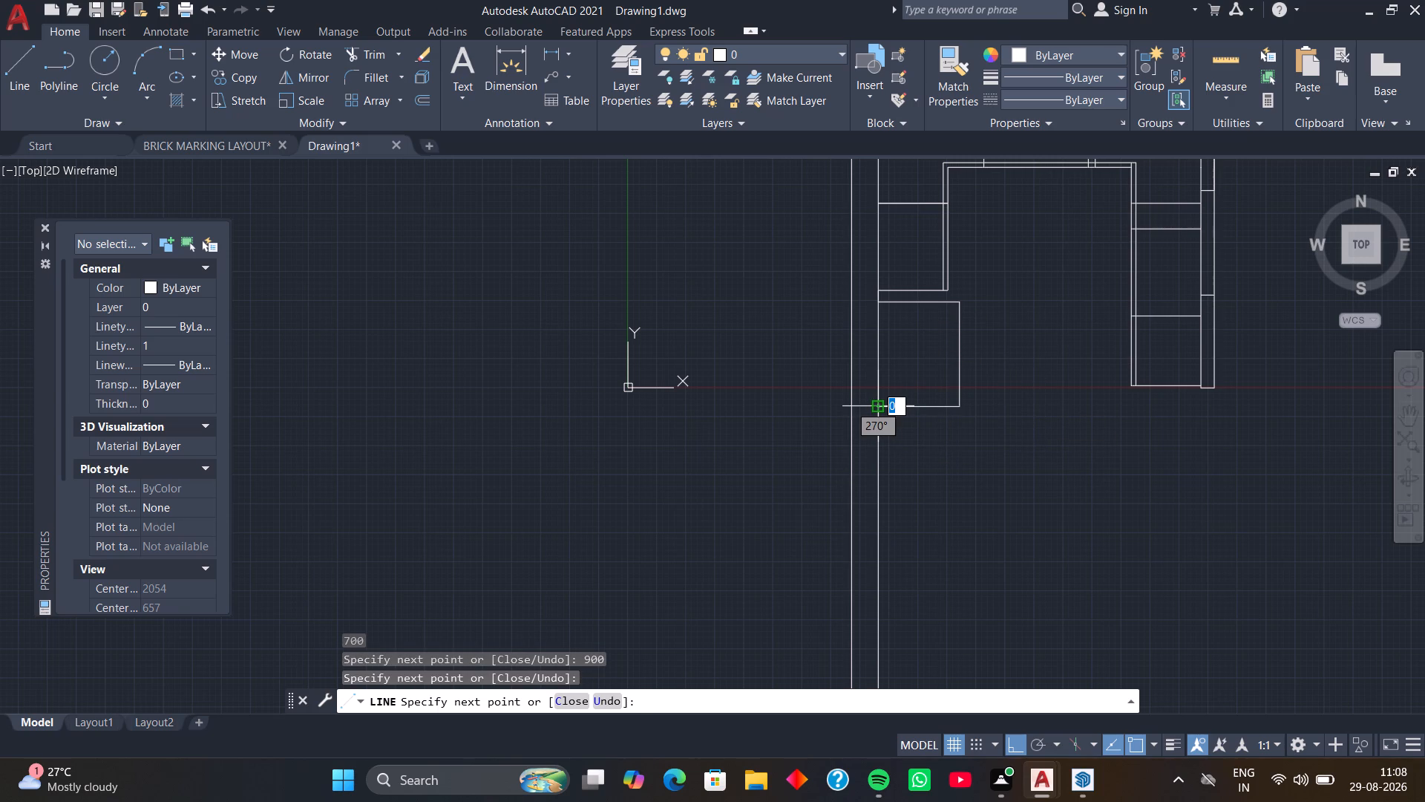
Draw a line from the 700 by 900 outline's lower wall corner, 100 down the inner face, then across to the wall's outer face.
scroll(883, 409, "up", 1)
middle_click_drag(892, 423, 909, 420)
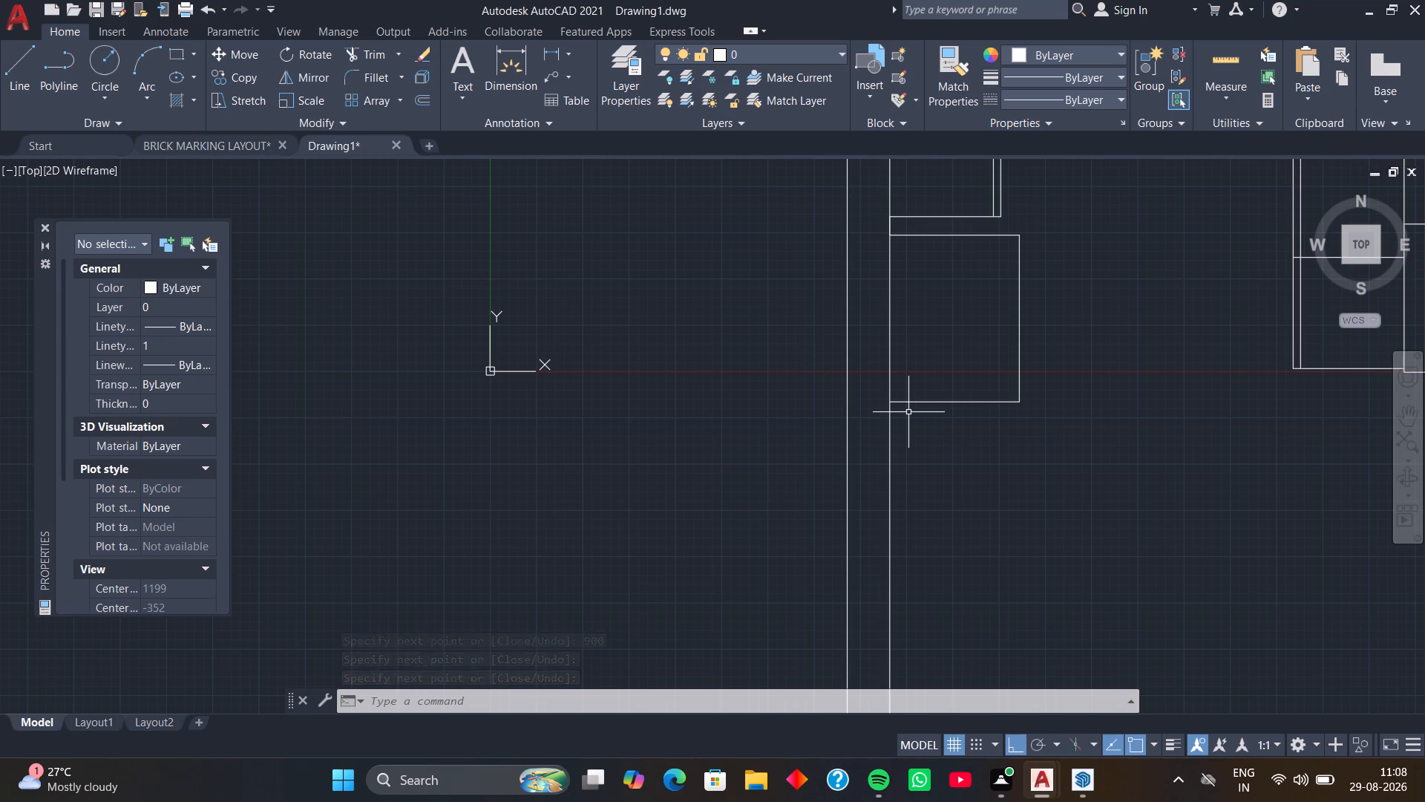
middle_click_drag(914, 276, 900, 278)
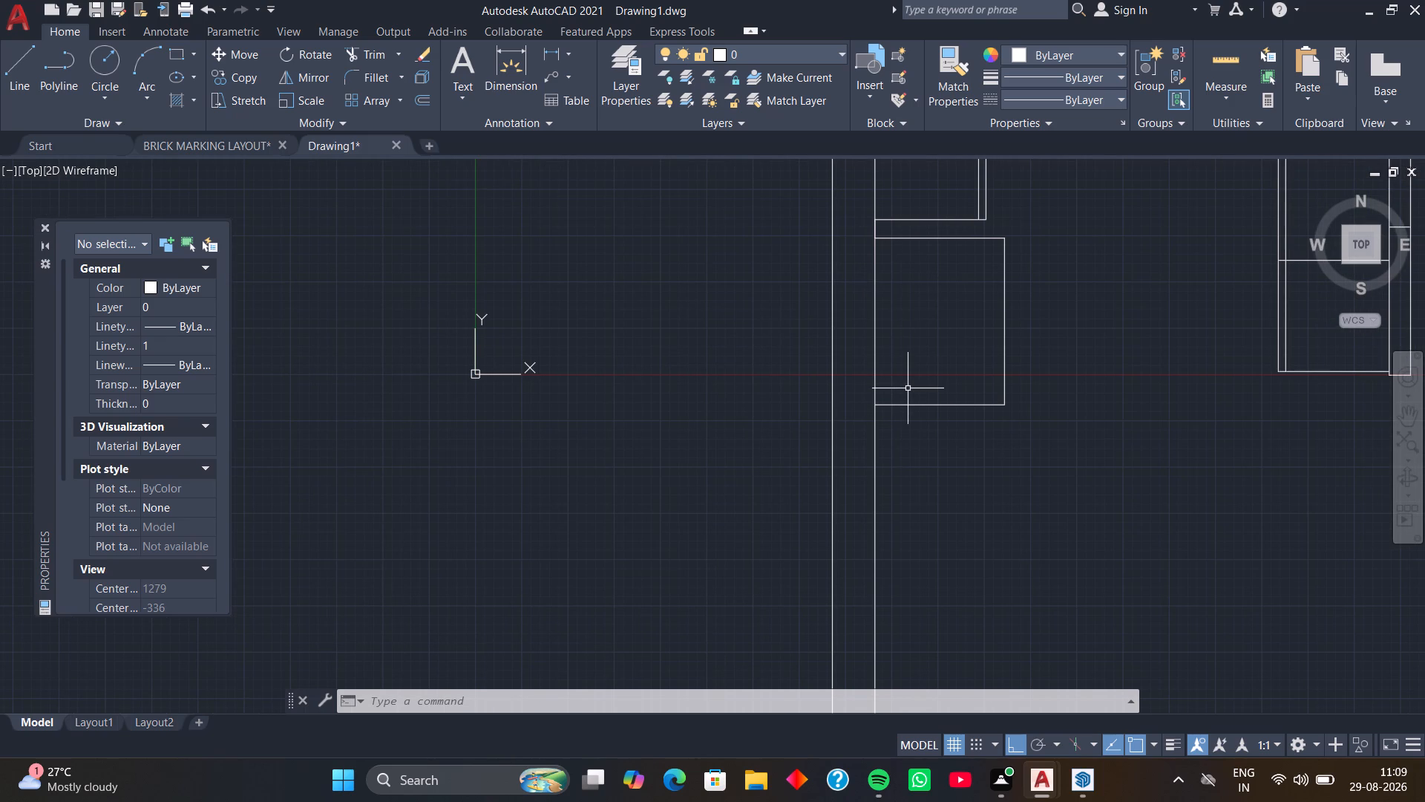
key("l")
key("space")
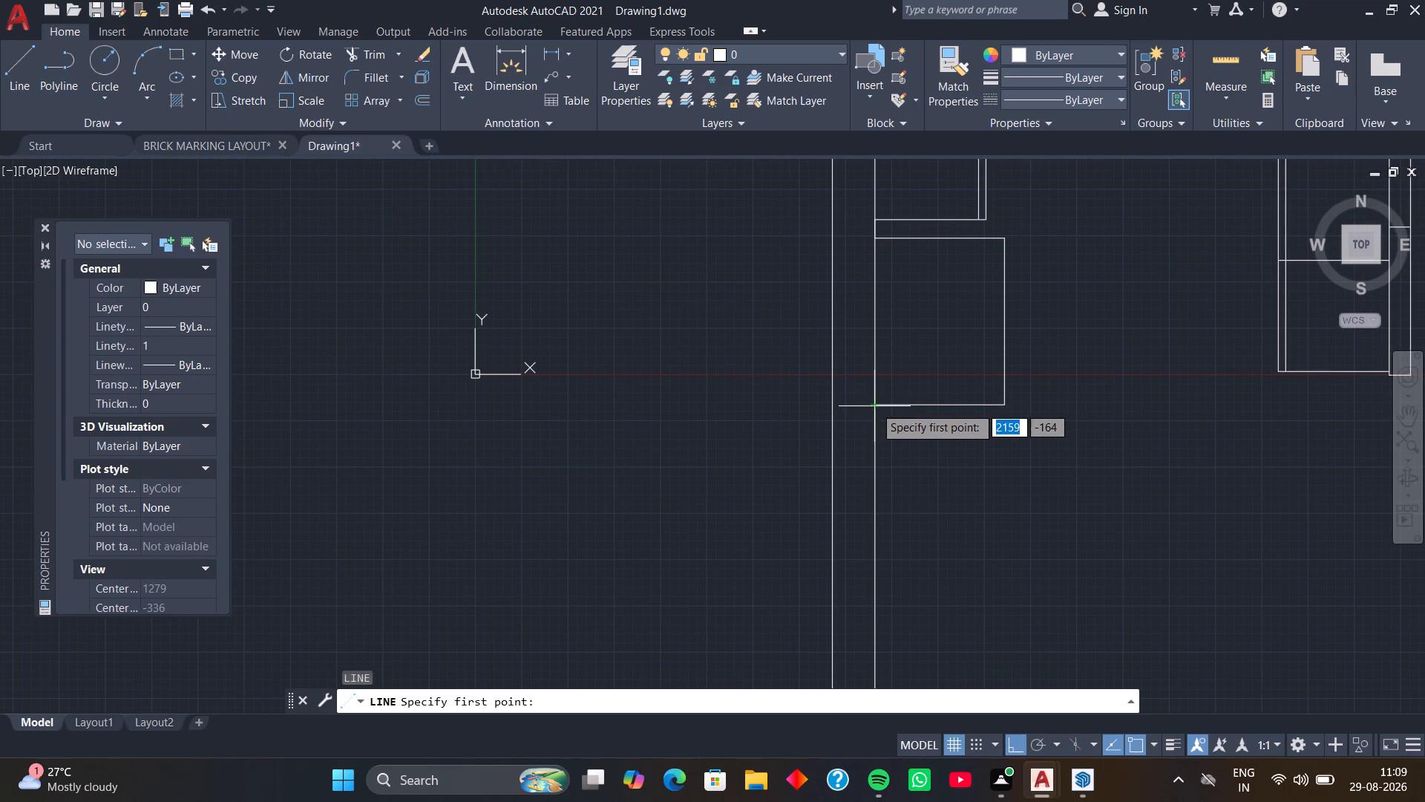
left_click(873, 407)
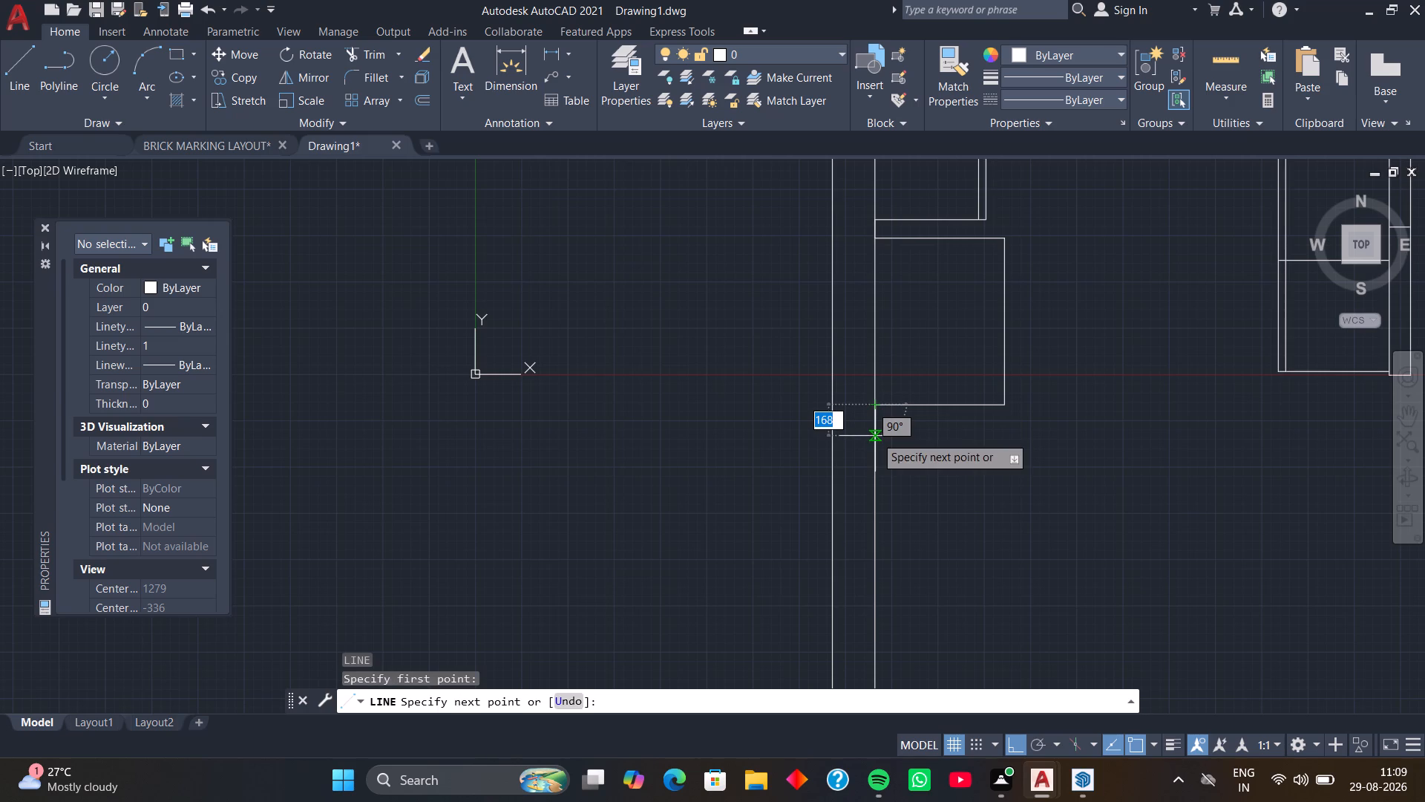
type("100")
key("Return")
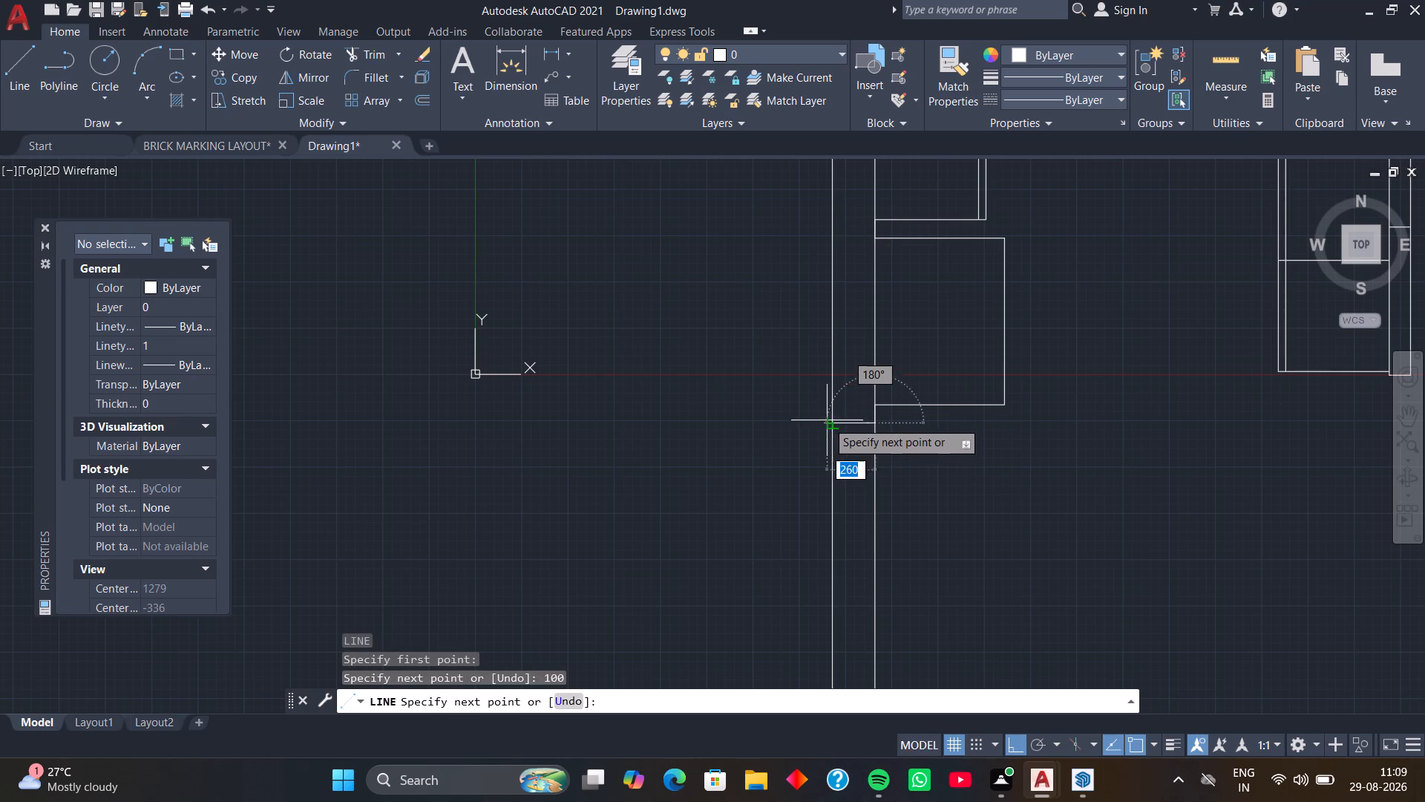
left_click(829, 424)
key("space")
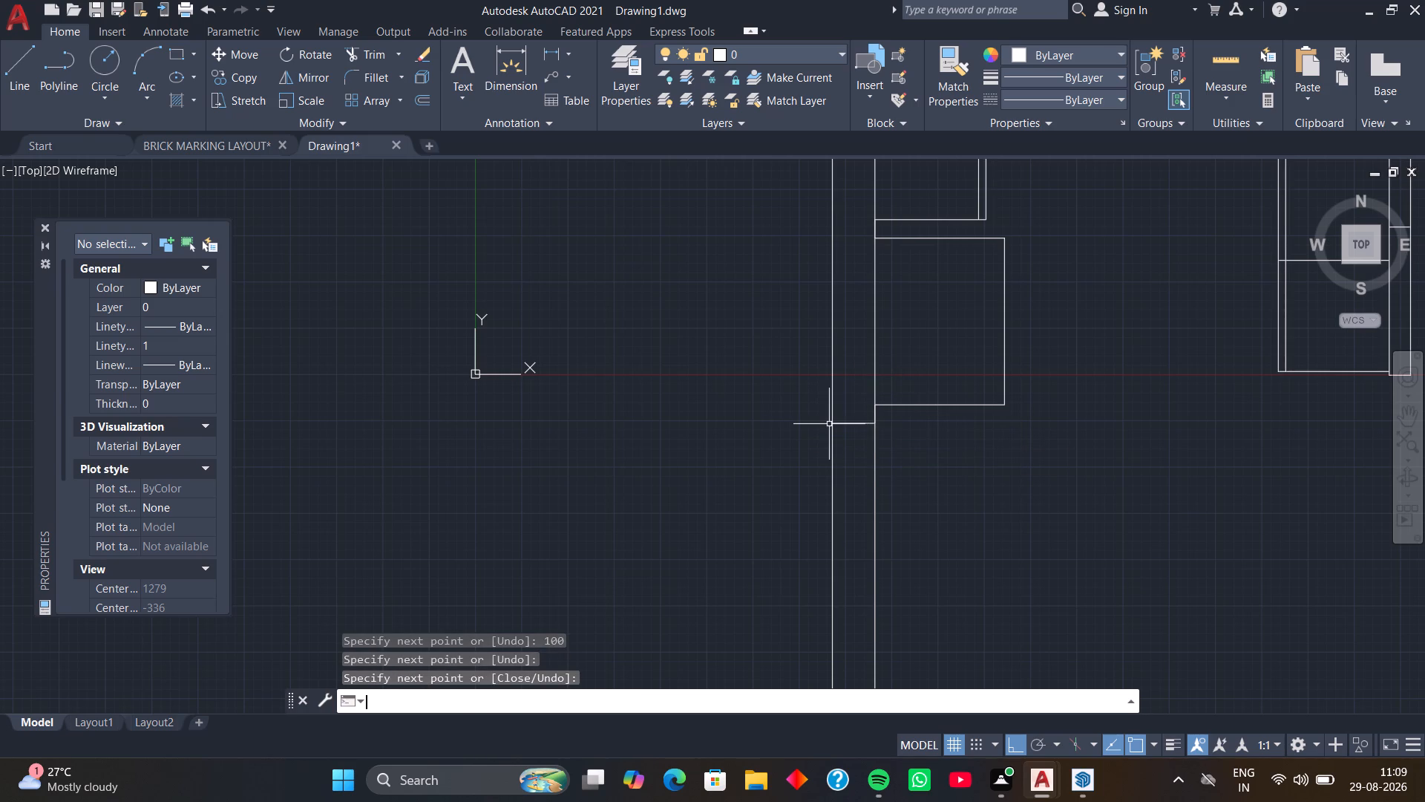
Trim both vertical outer wall lines below the new cross line that closes the wall end.
scroll(957, 449, "down", 1)
middle_click_drag(957, 449, 962, 357)
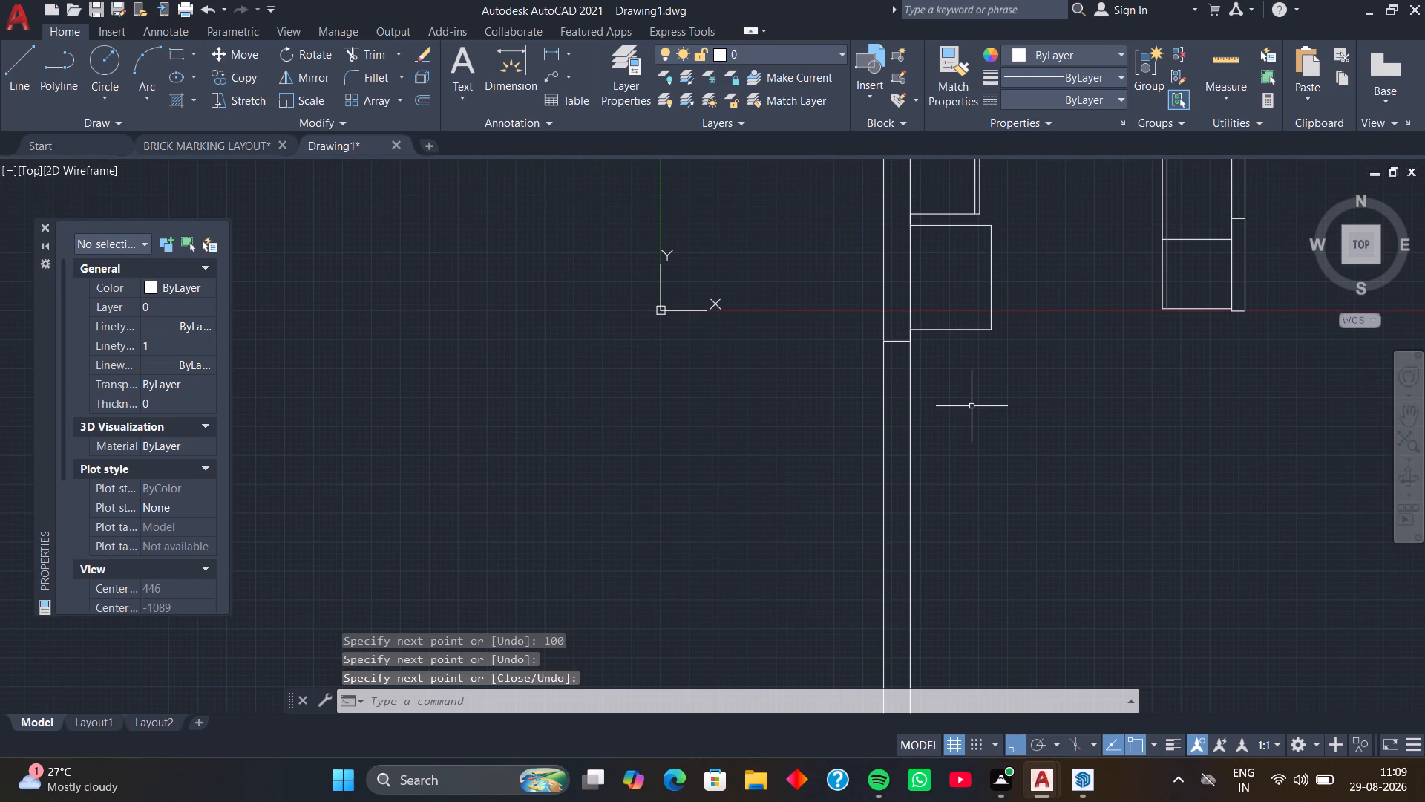
type("TR")
key("space")
left_click_drag(972, 406, 857, 416)
scroll(938, 407, "down", 2)
middle_click_drag(972, 408, 876, 427)
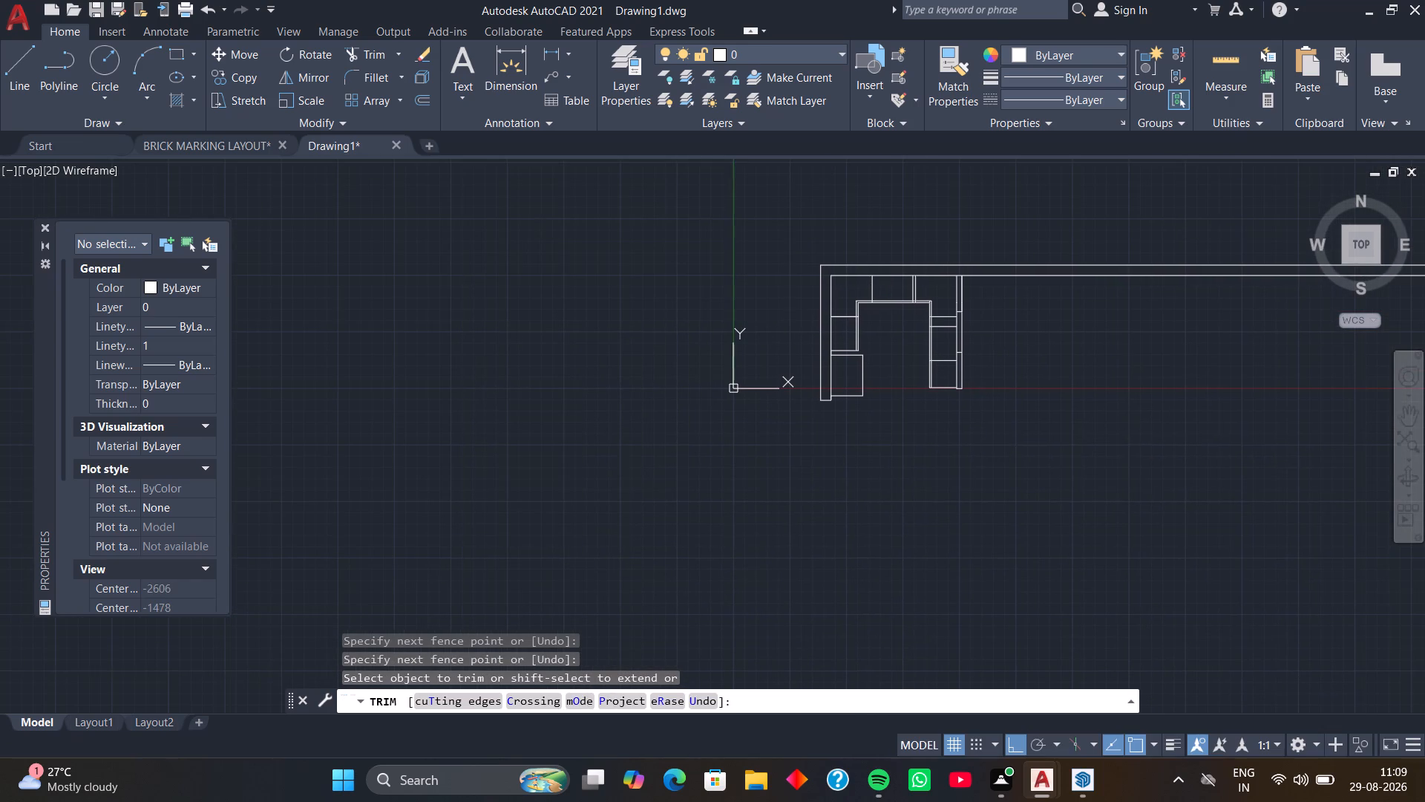
key("space")
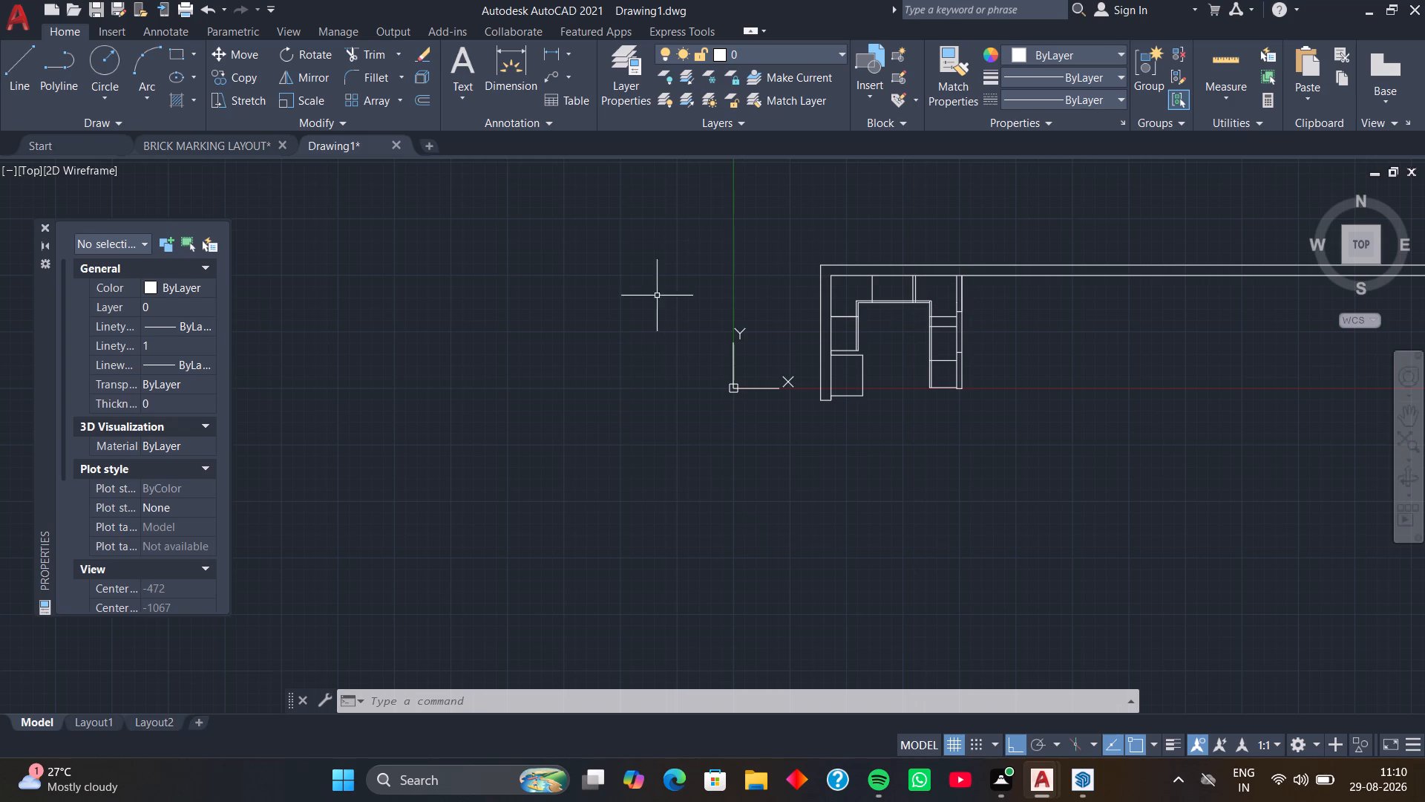
Open the recent drawing KITCHEN NEW PLAN (1).dwg.
left_click(23, 16)
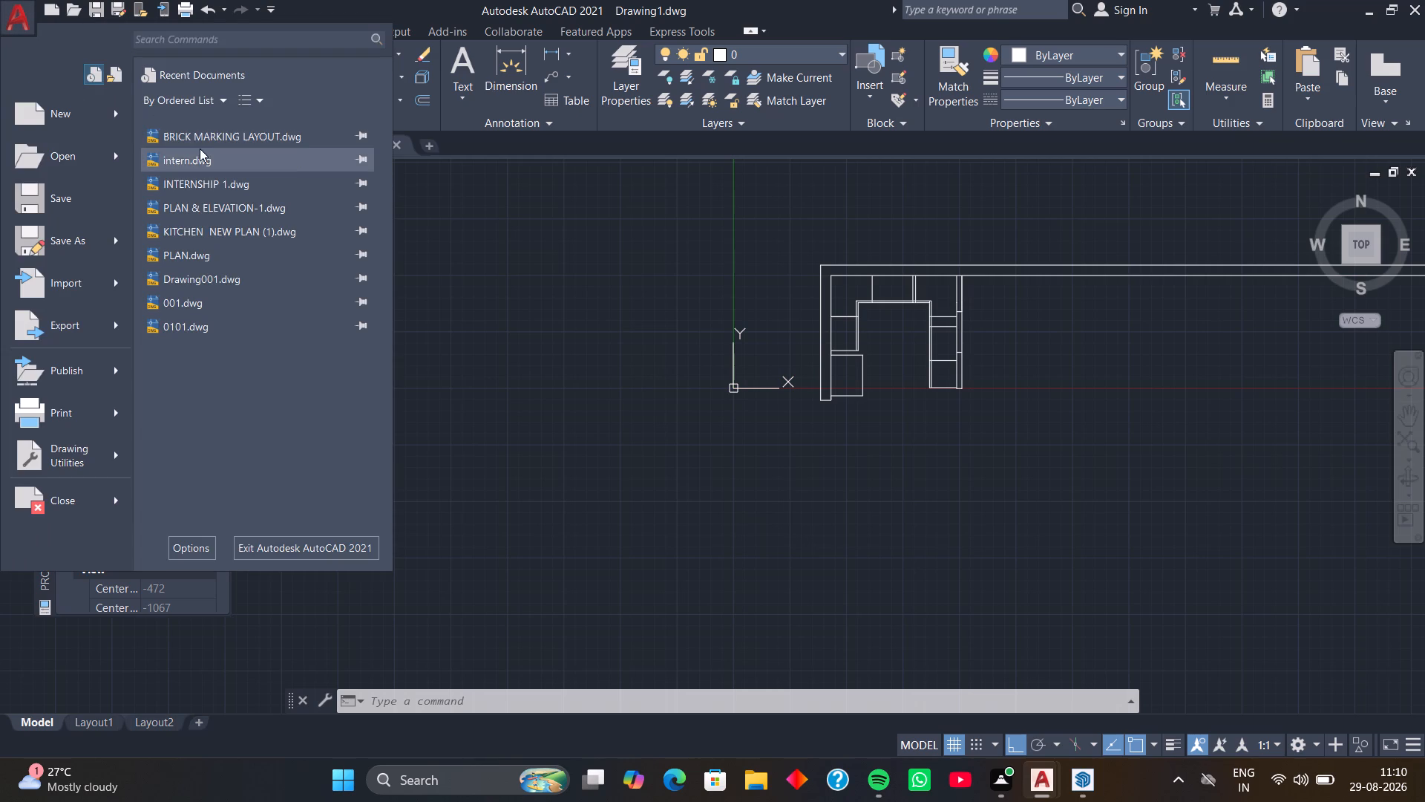
left_click(235, 232)
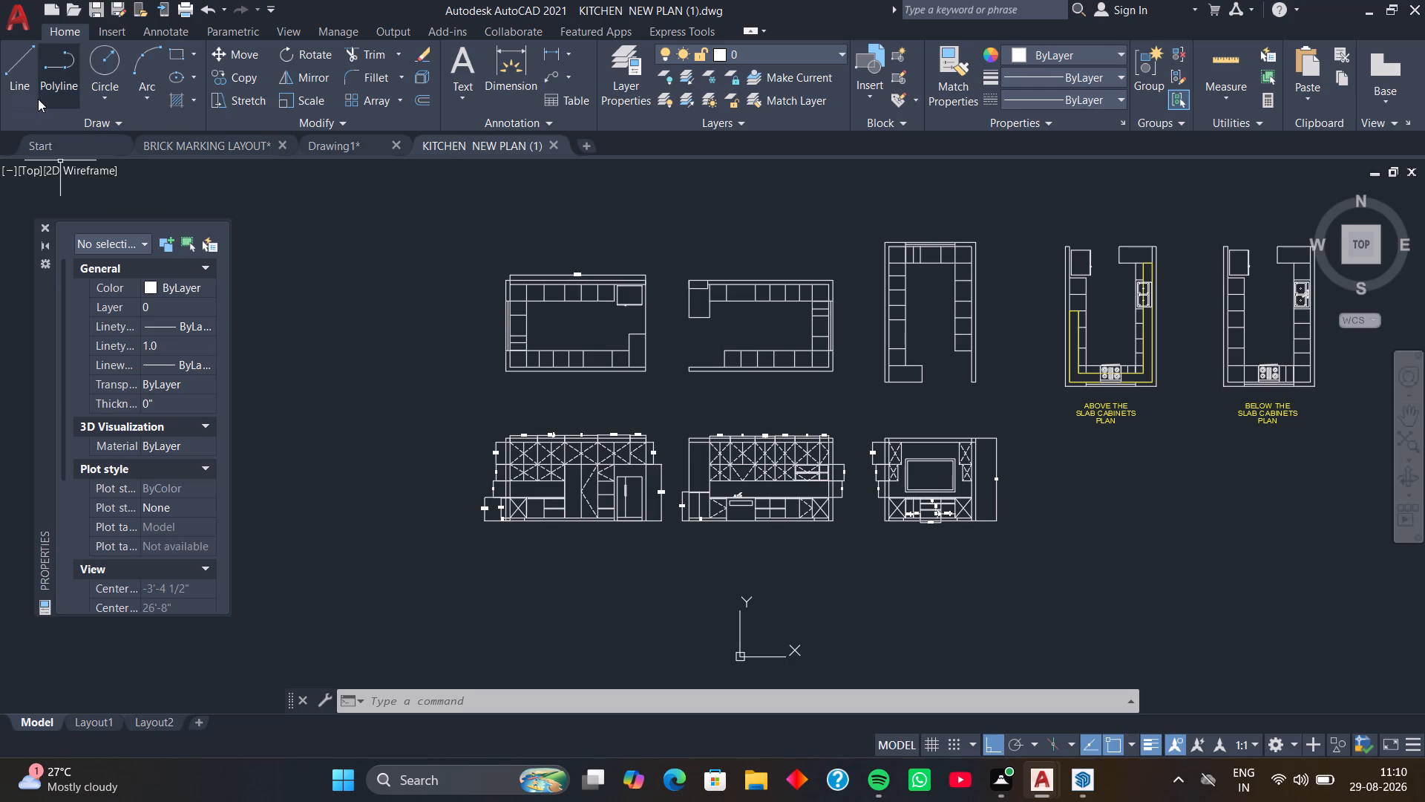
Browse the Downloads folder and the Sketchup folder under cad desk on drive C in File Explorer, and close the window.
left_click(4, 17)
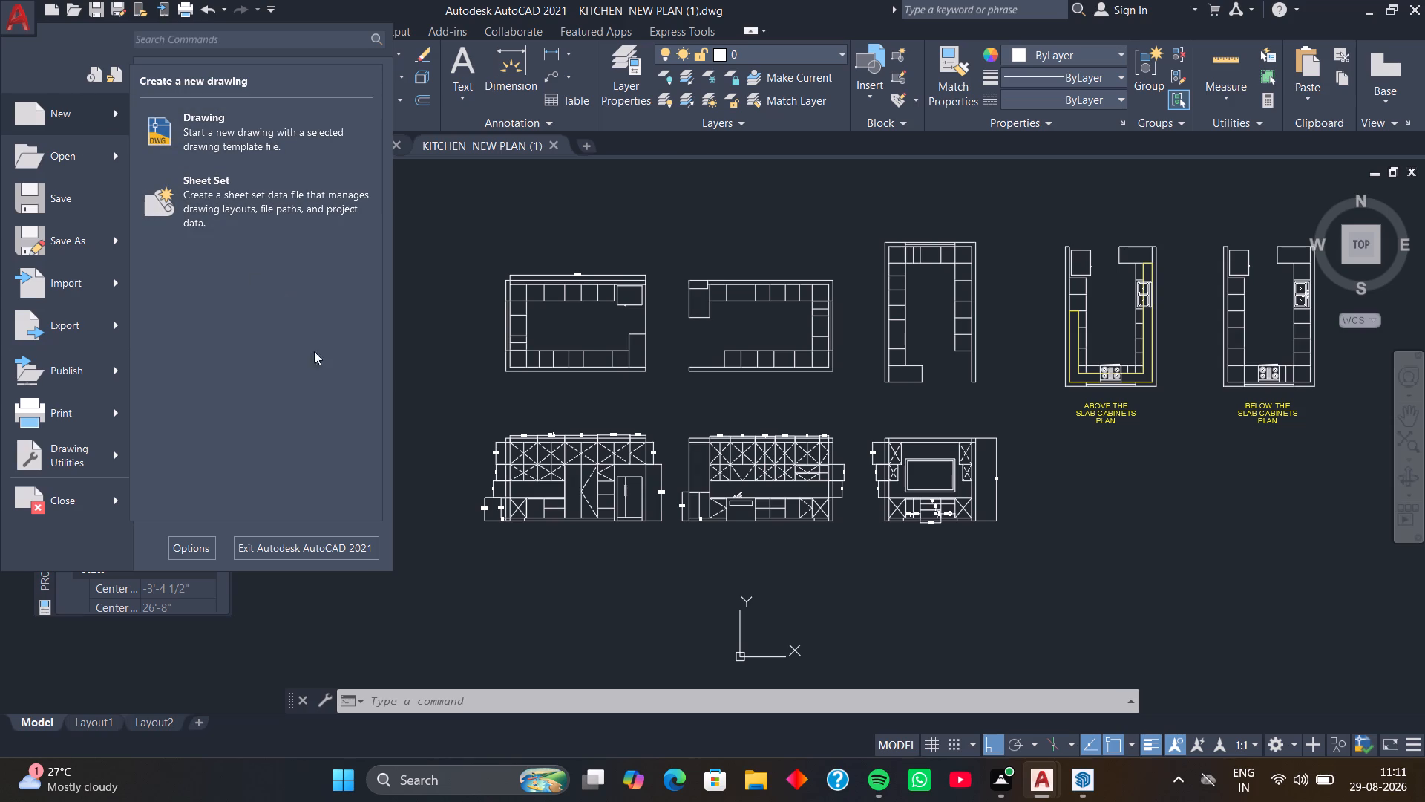
left_click(768, 786)
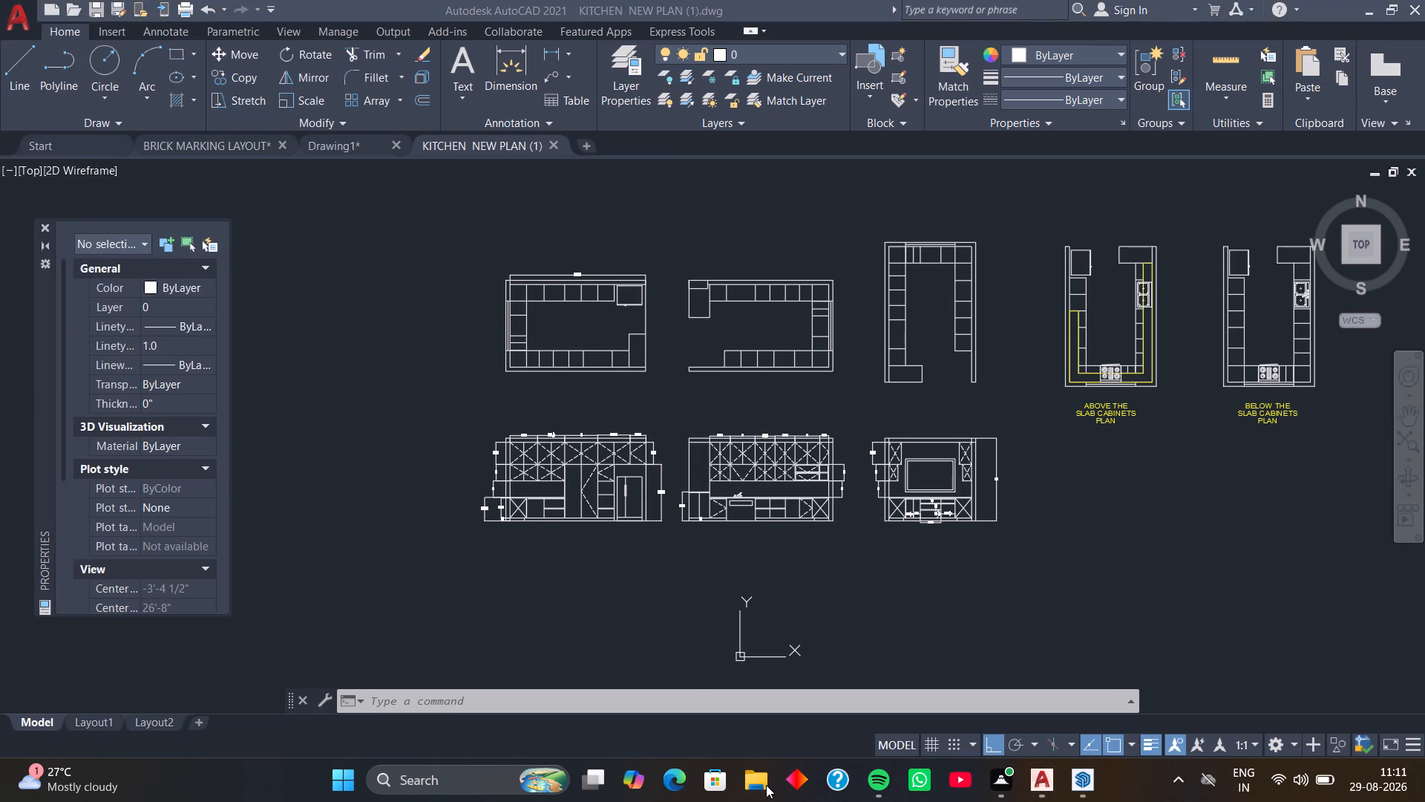
left_click(755, 778)
left_click(755, 778)
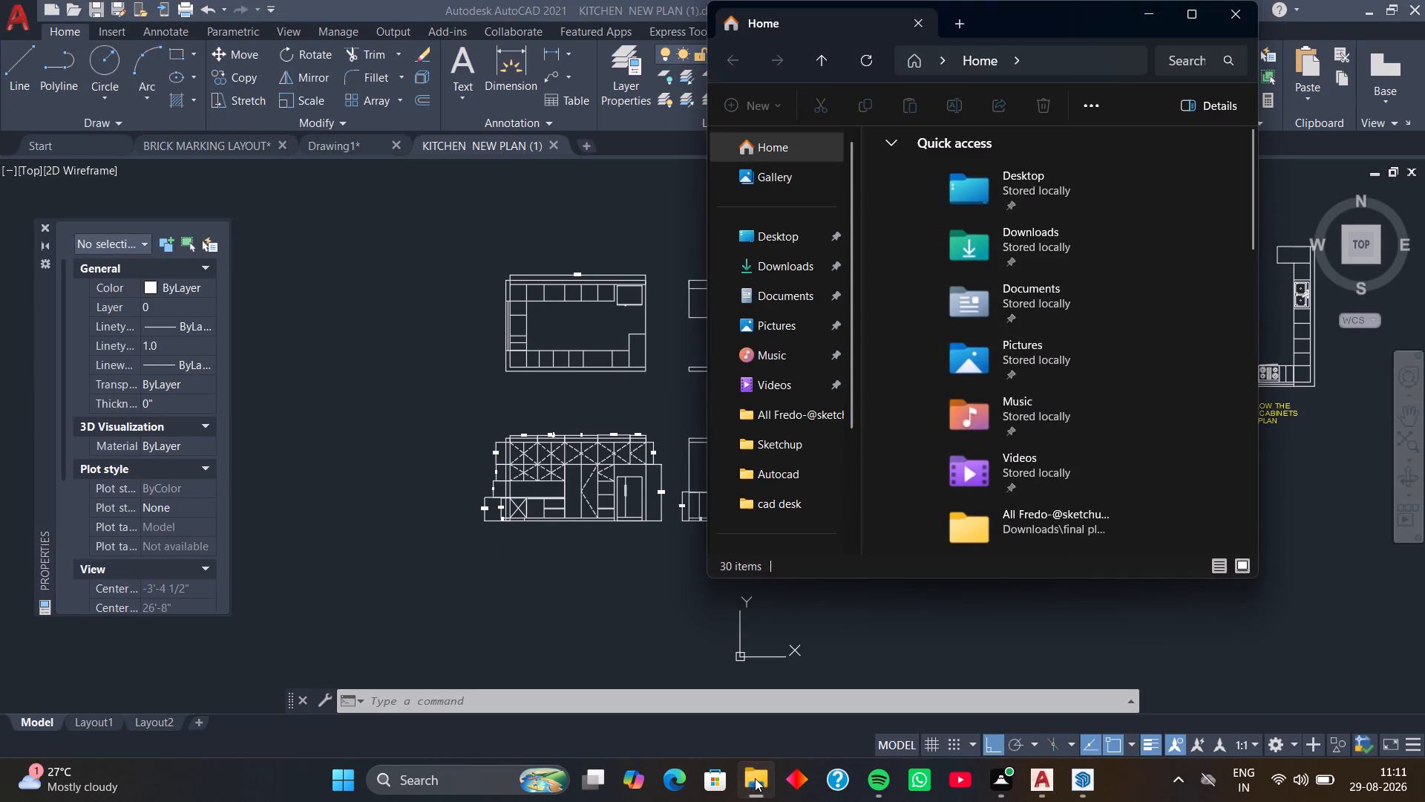
left_click(775, 269)
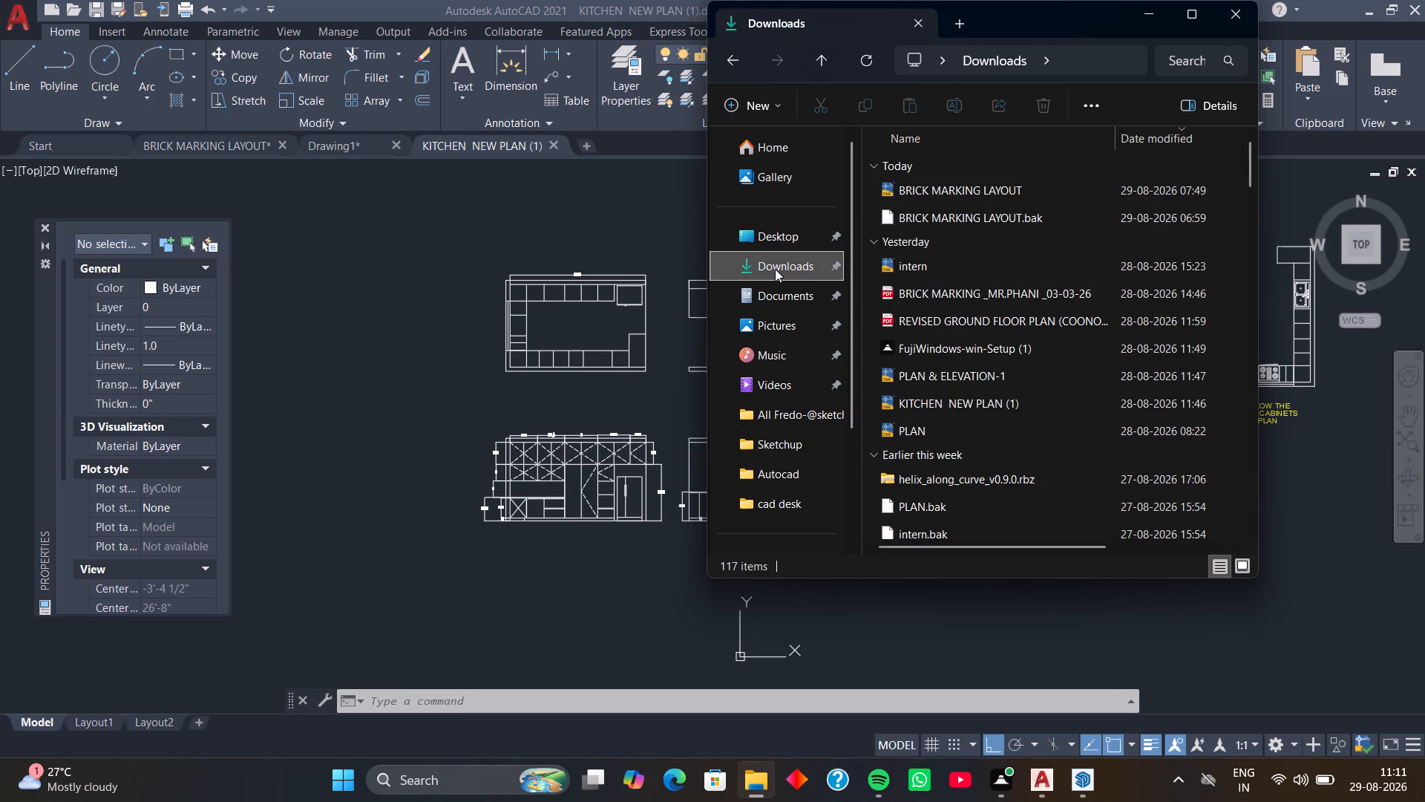
scroll(934, 342, "down", 1)
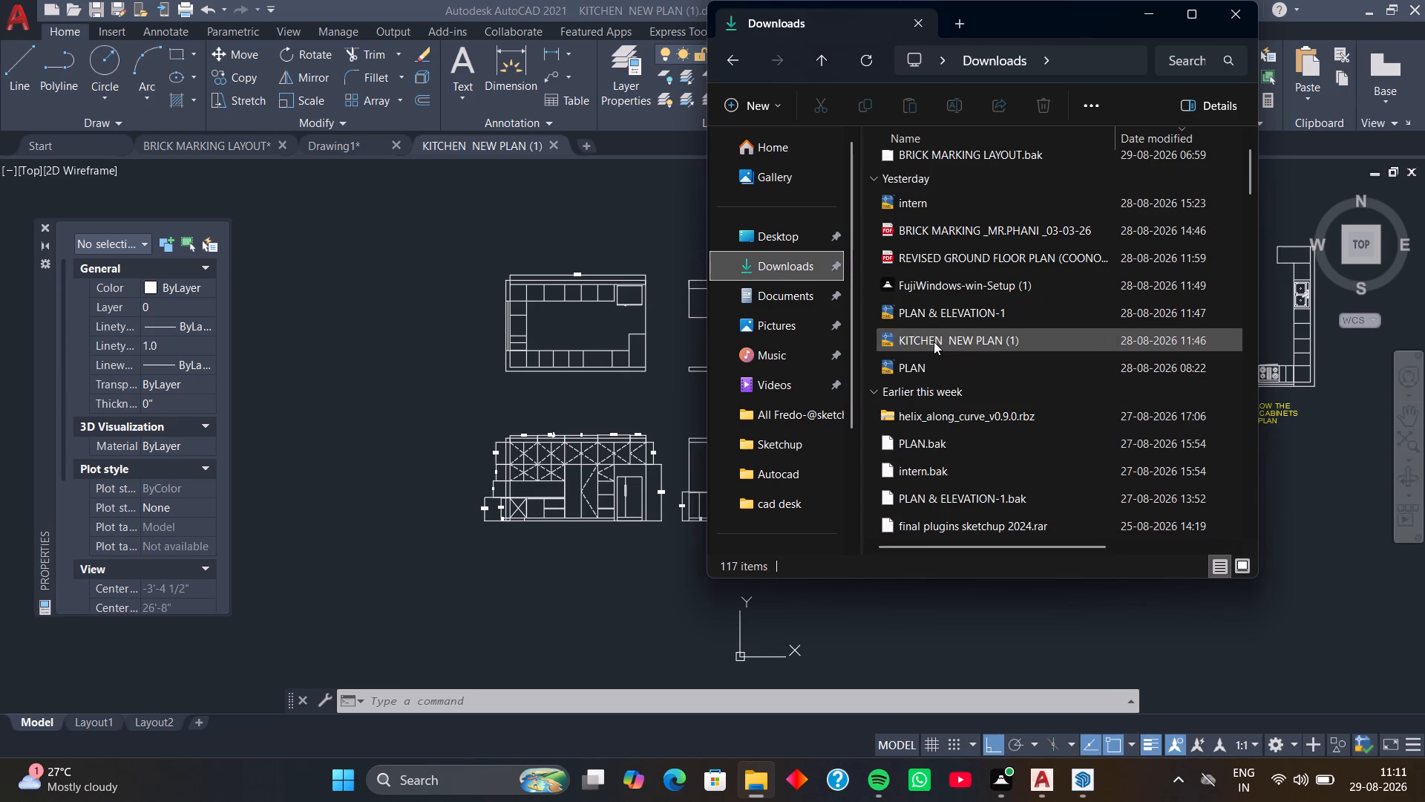
scroll(934, 342, "down", 1)
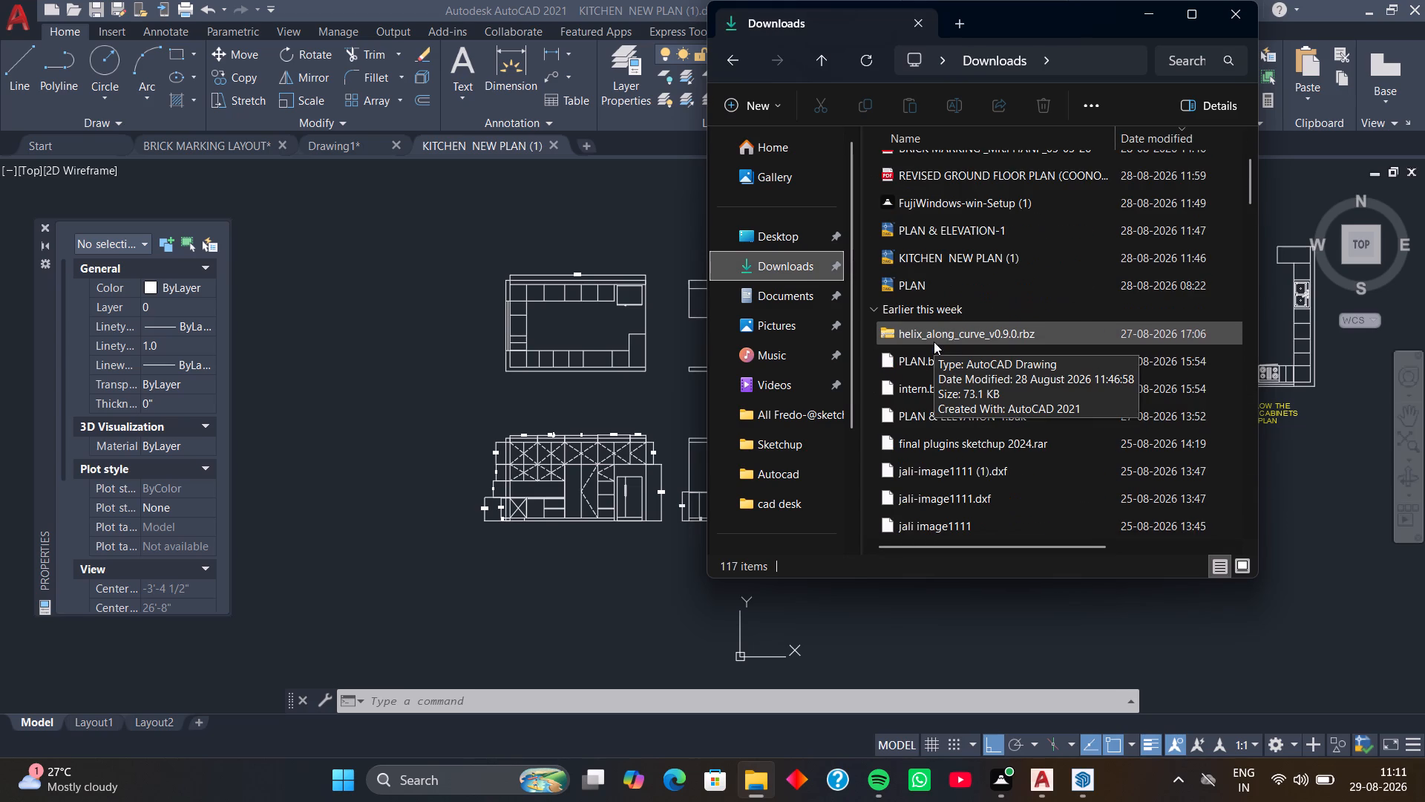
scroll(934, 342, "down", 2)
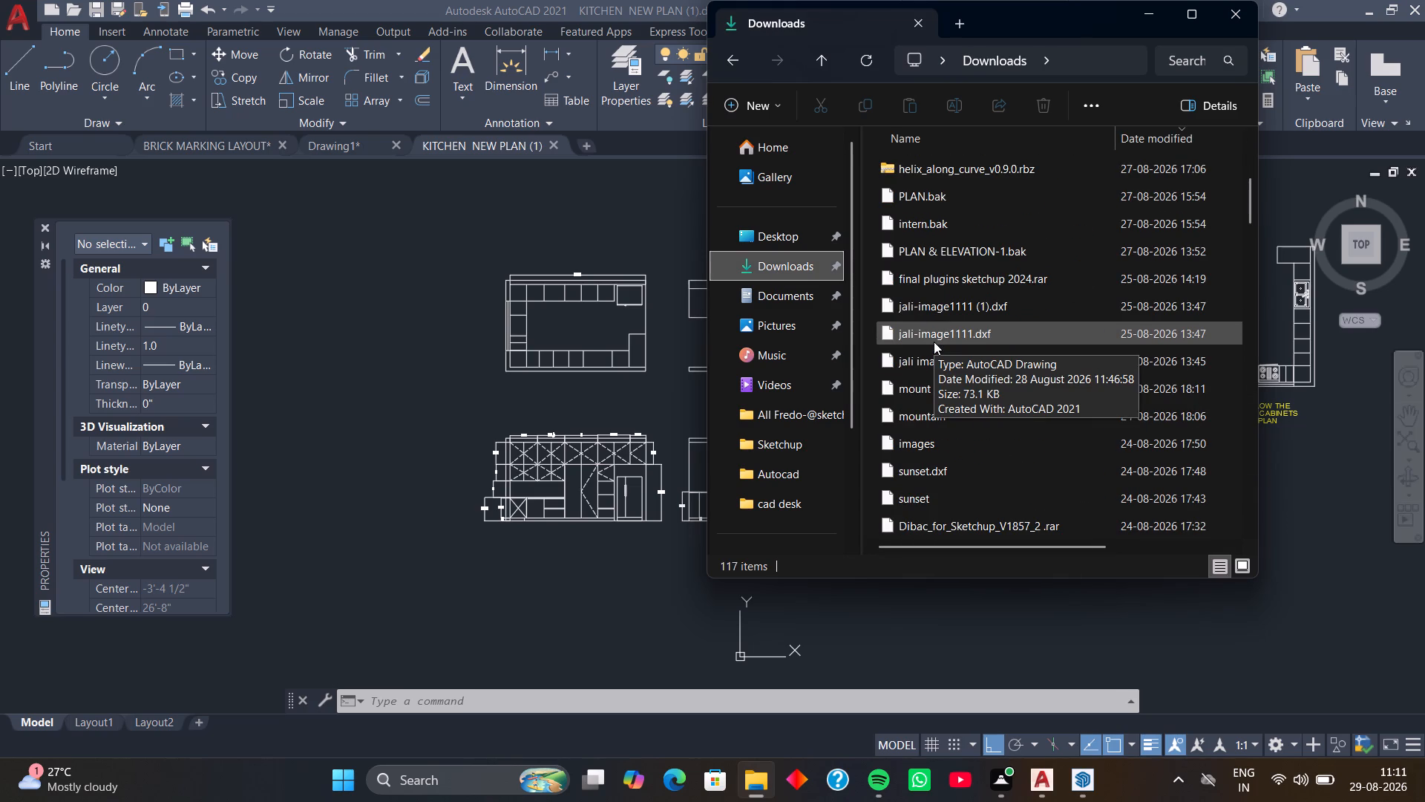
scroll(934, 342, "down", 1)
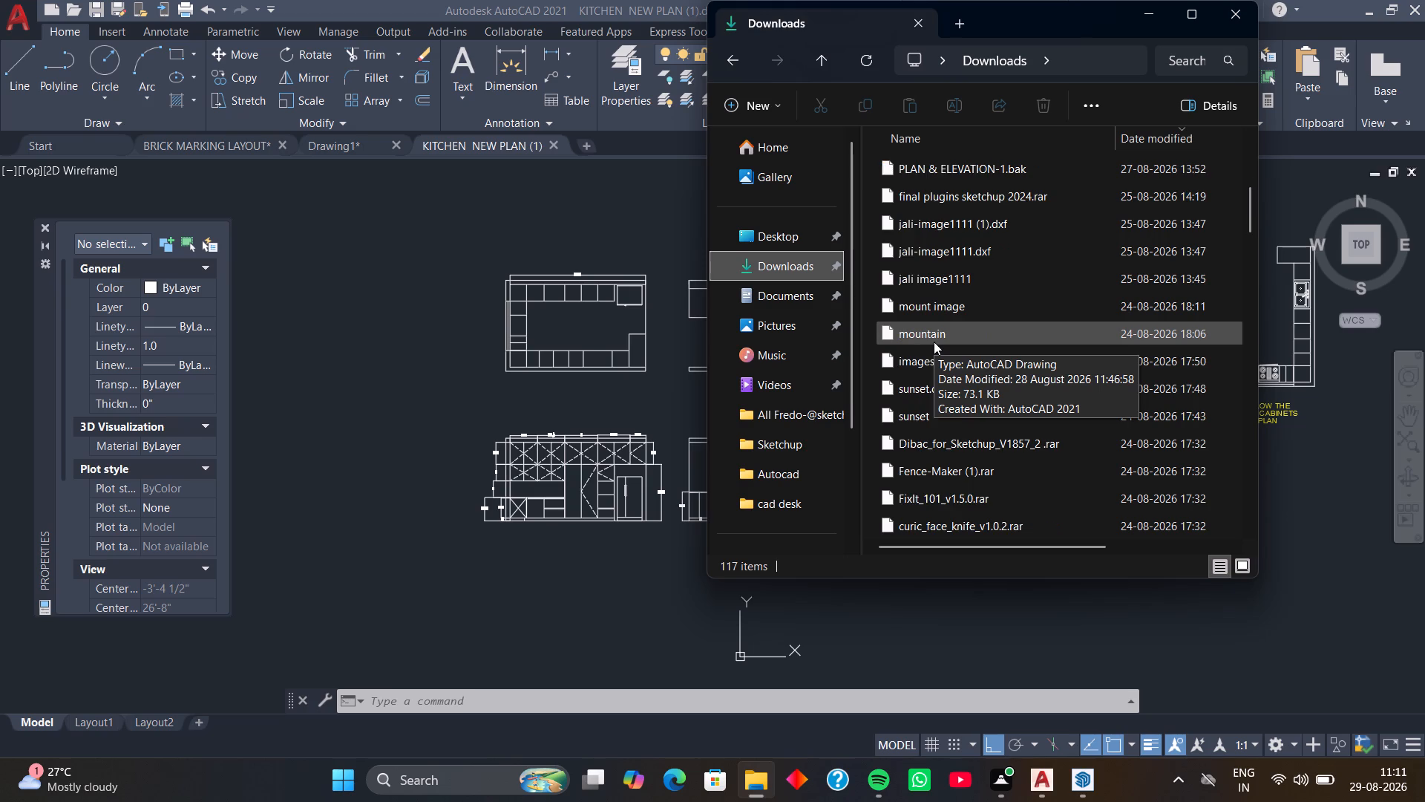
scroll(934, 342, "down", 1)
scroll(793, 382, "down", 1)
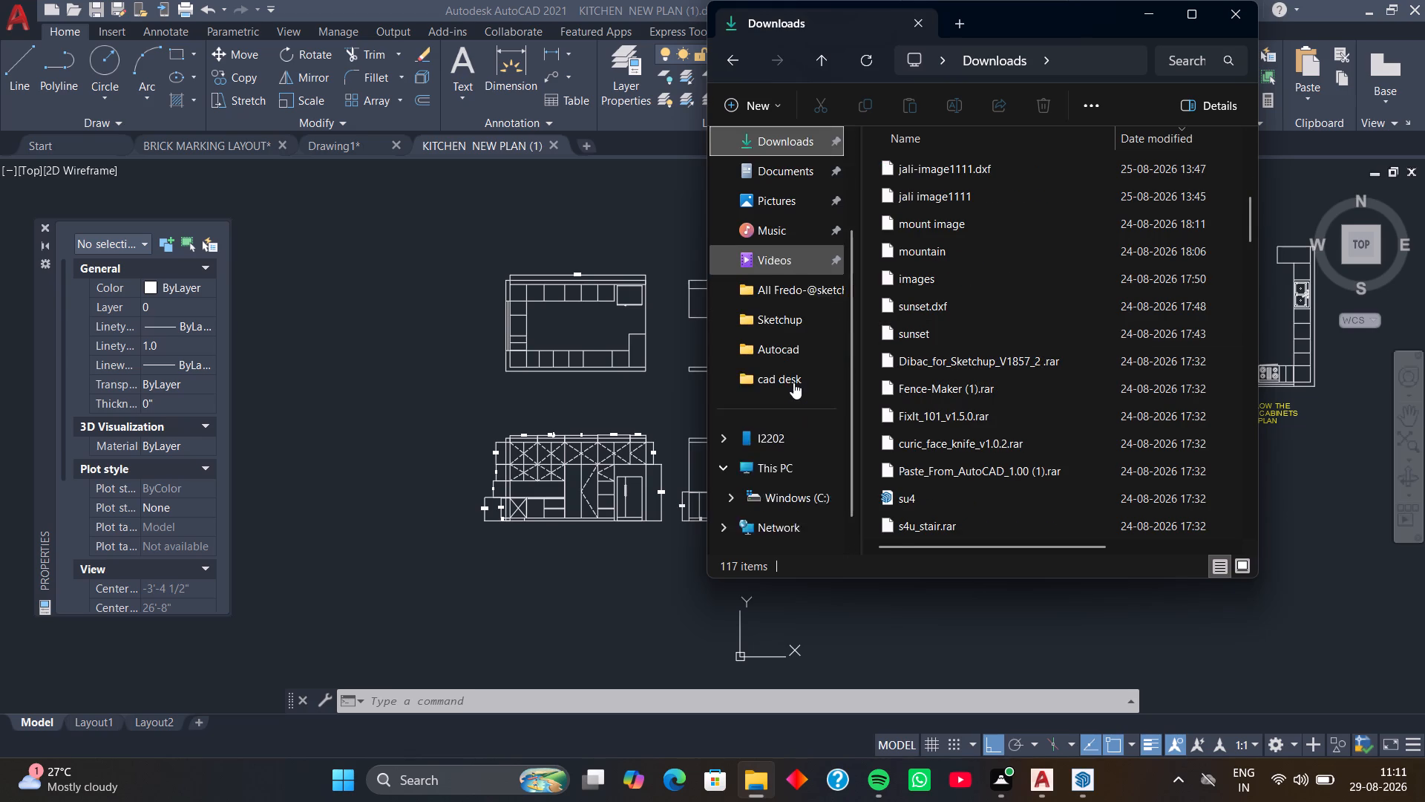
scroll(793, 382, "down", 3)
left_click(796, 430)
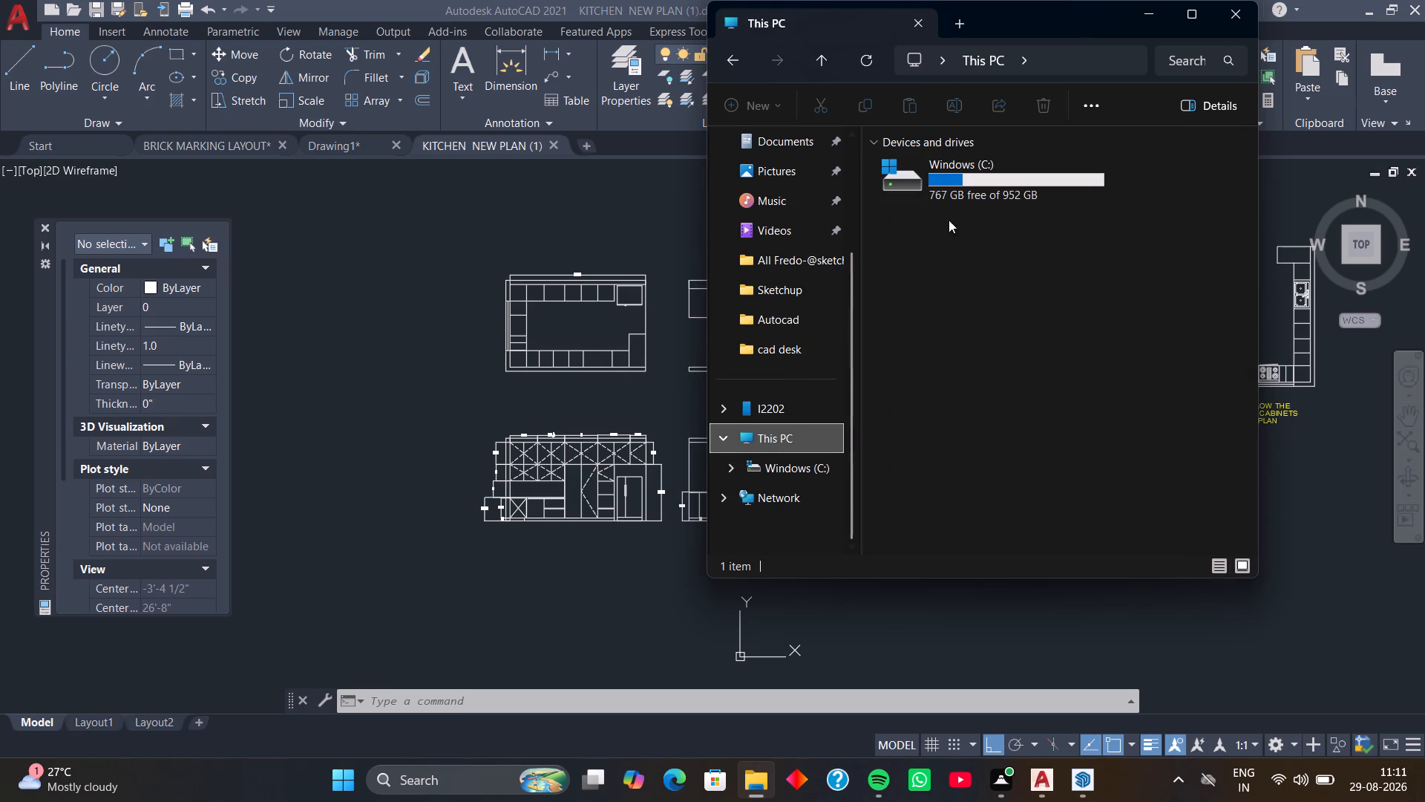
double_click(979, 177)
double_click(918, 195)
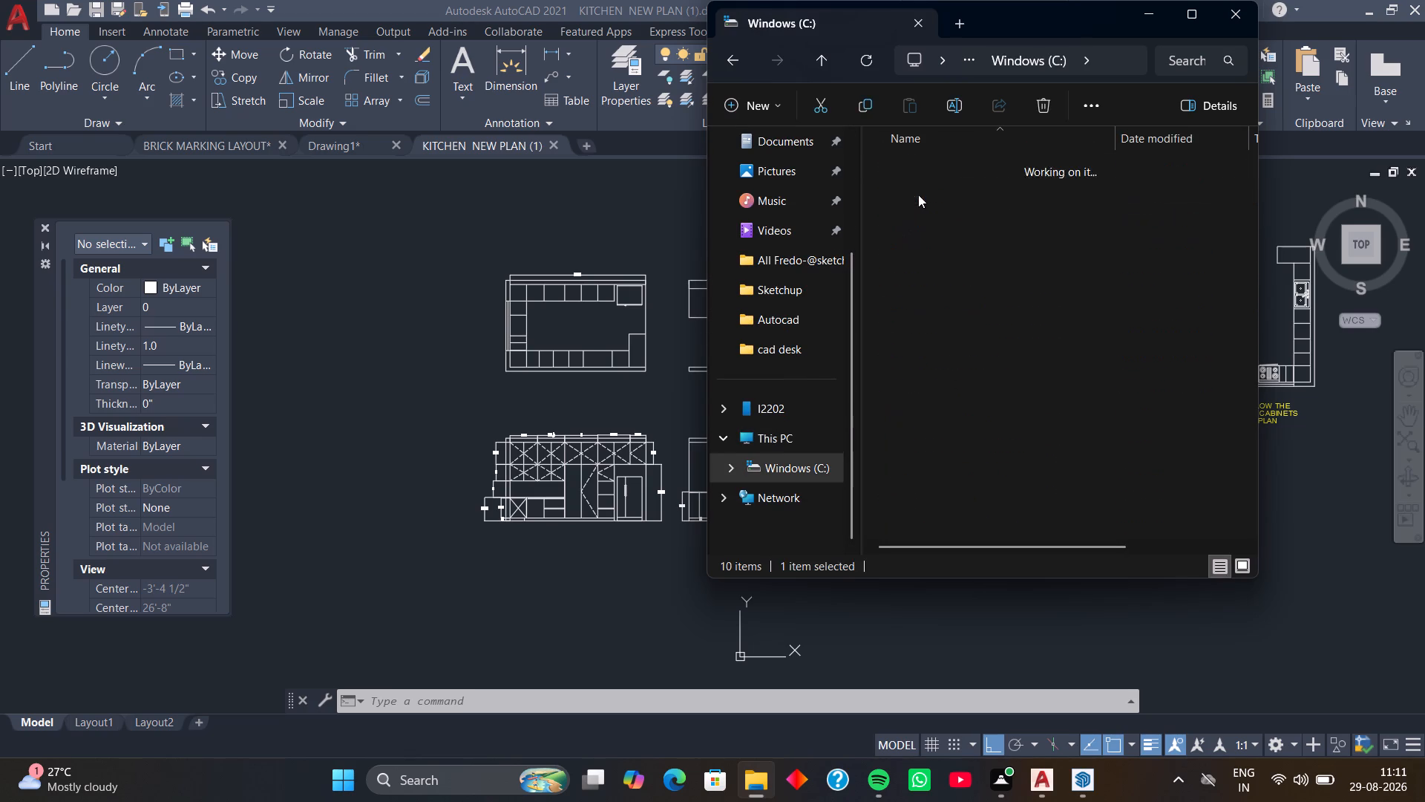
double_click(918, 194)
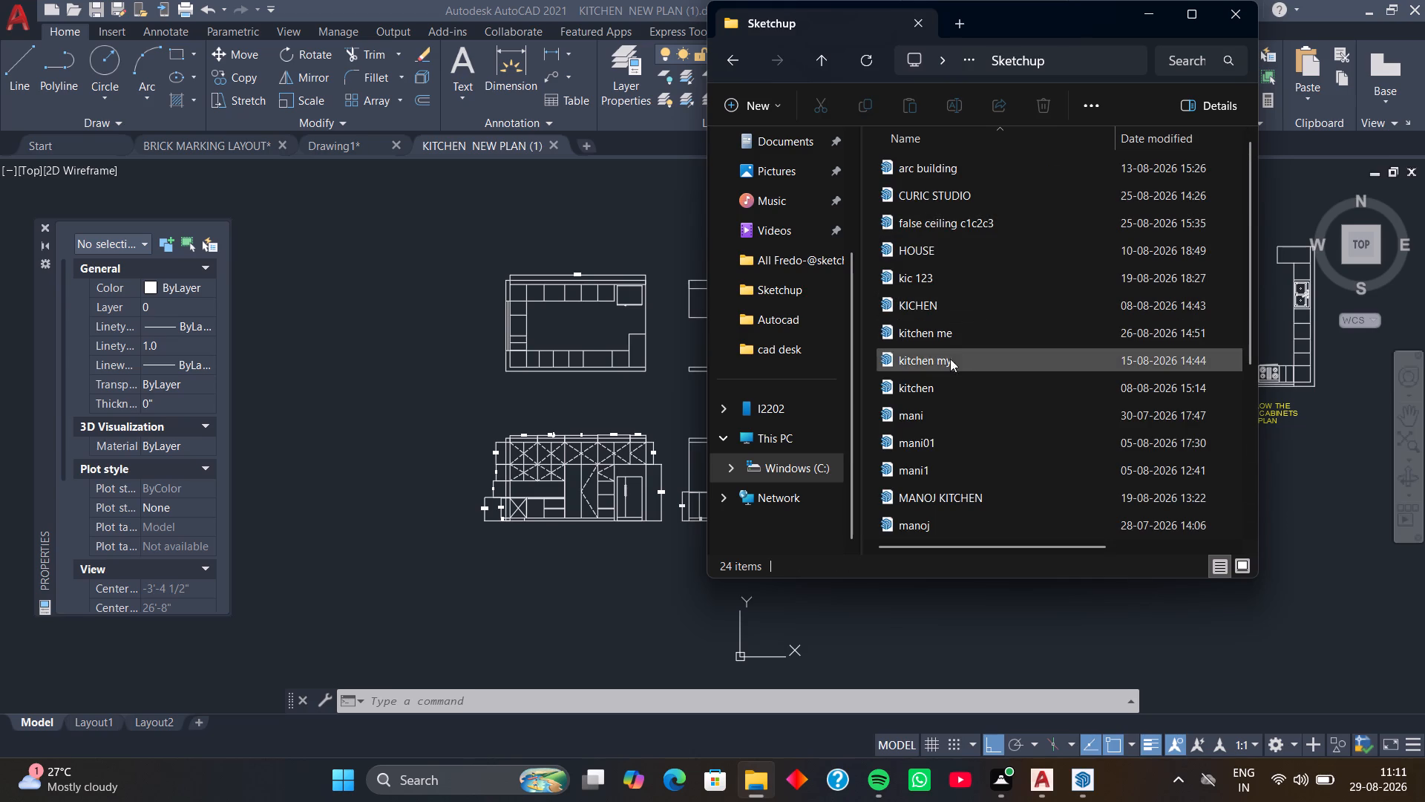
scroll(905, 420, "down", 13)
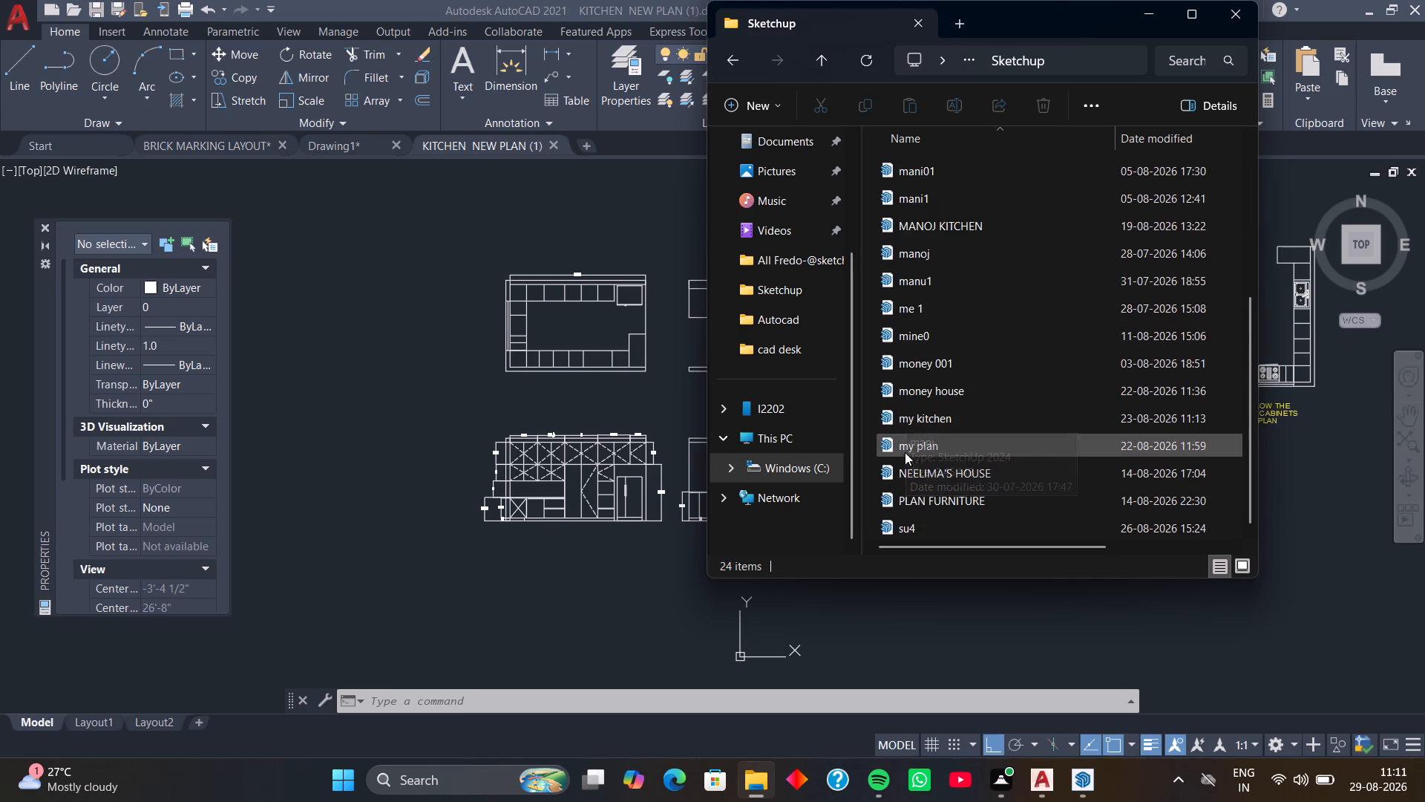
scroll(932, 377, "up", 3)
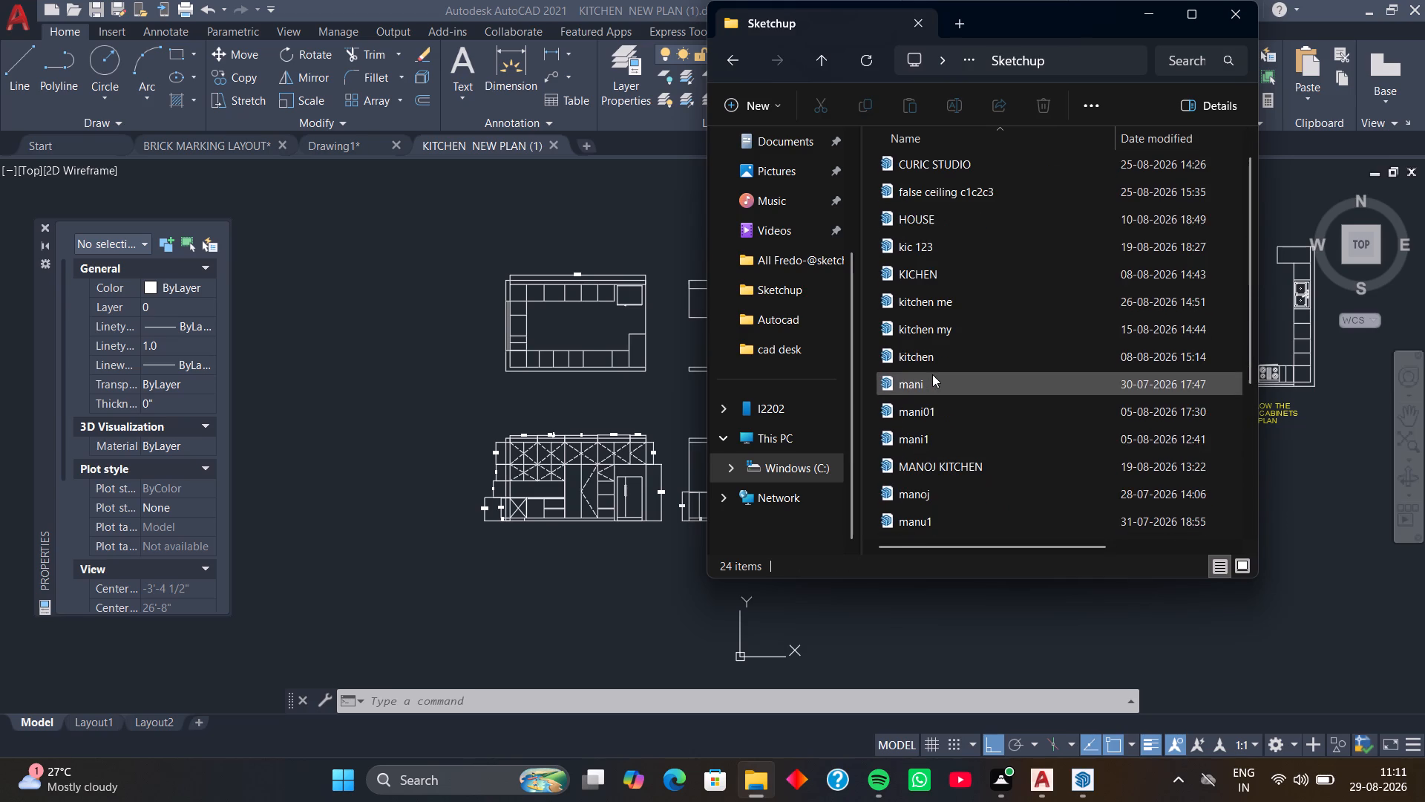
scroll(932, 371, "up", 3)
scroll(932, 371, "down", 2)
scroll(933, 348, "up", 6)
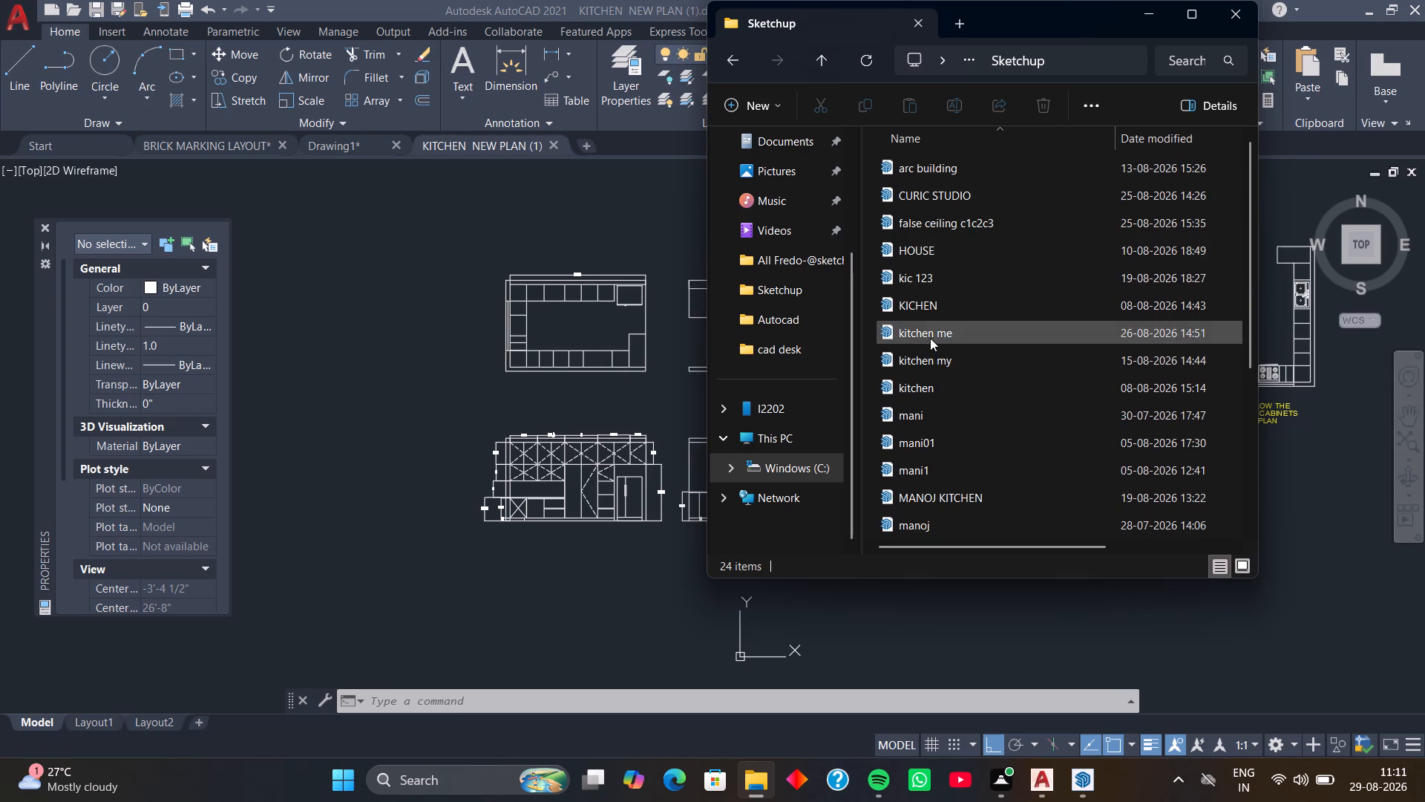
scroll(930, 338, "up", 4)
scroll(940, 214, "down", 8)
scroll(936, 219, "up", 7)
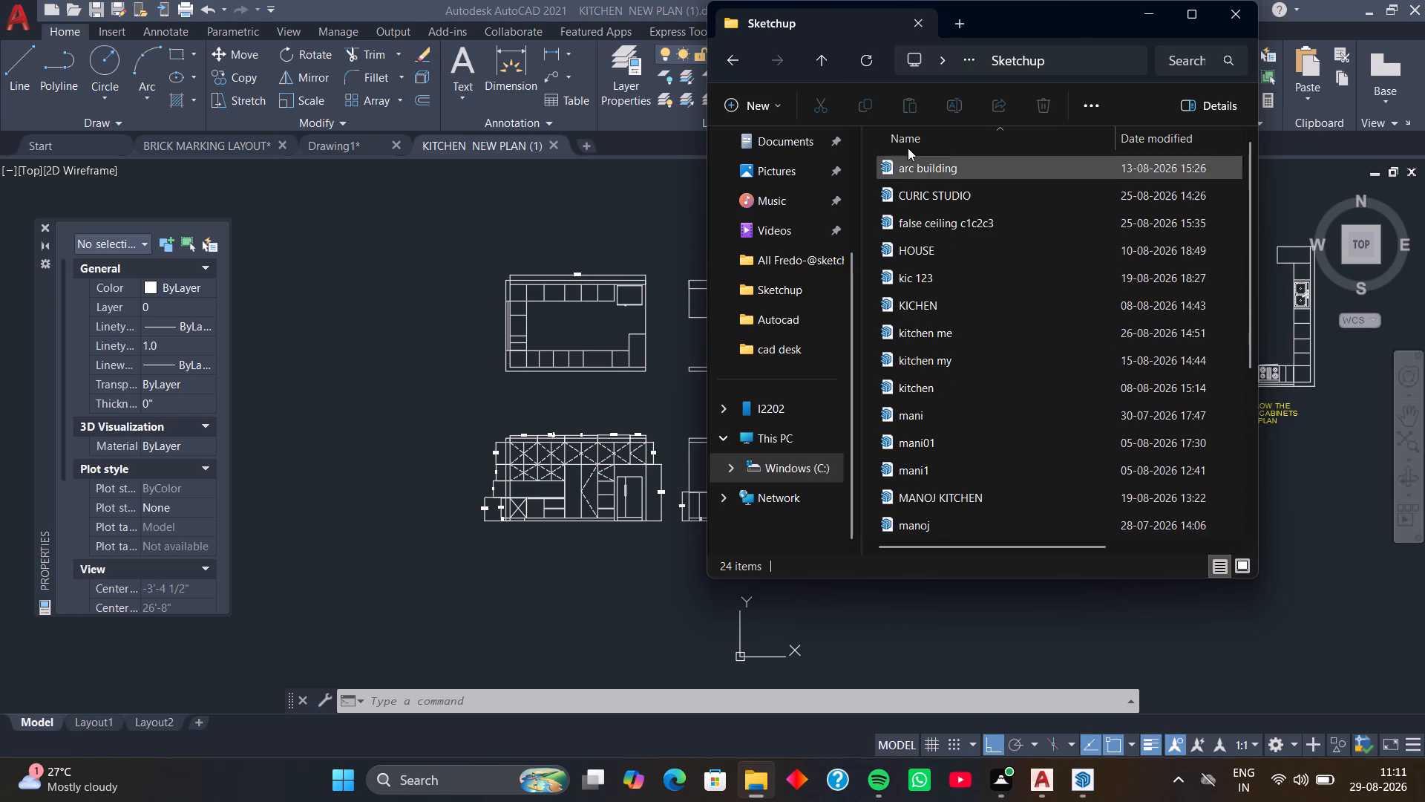
left_click(735, 62)
left_click(735, 62)
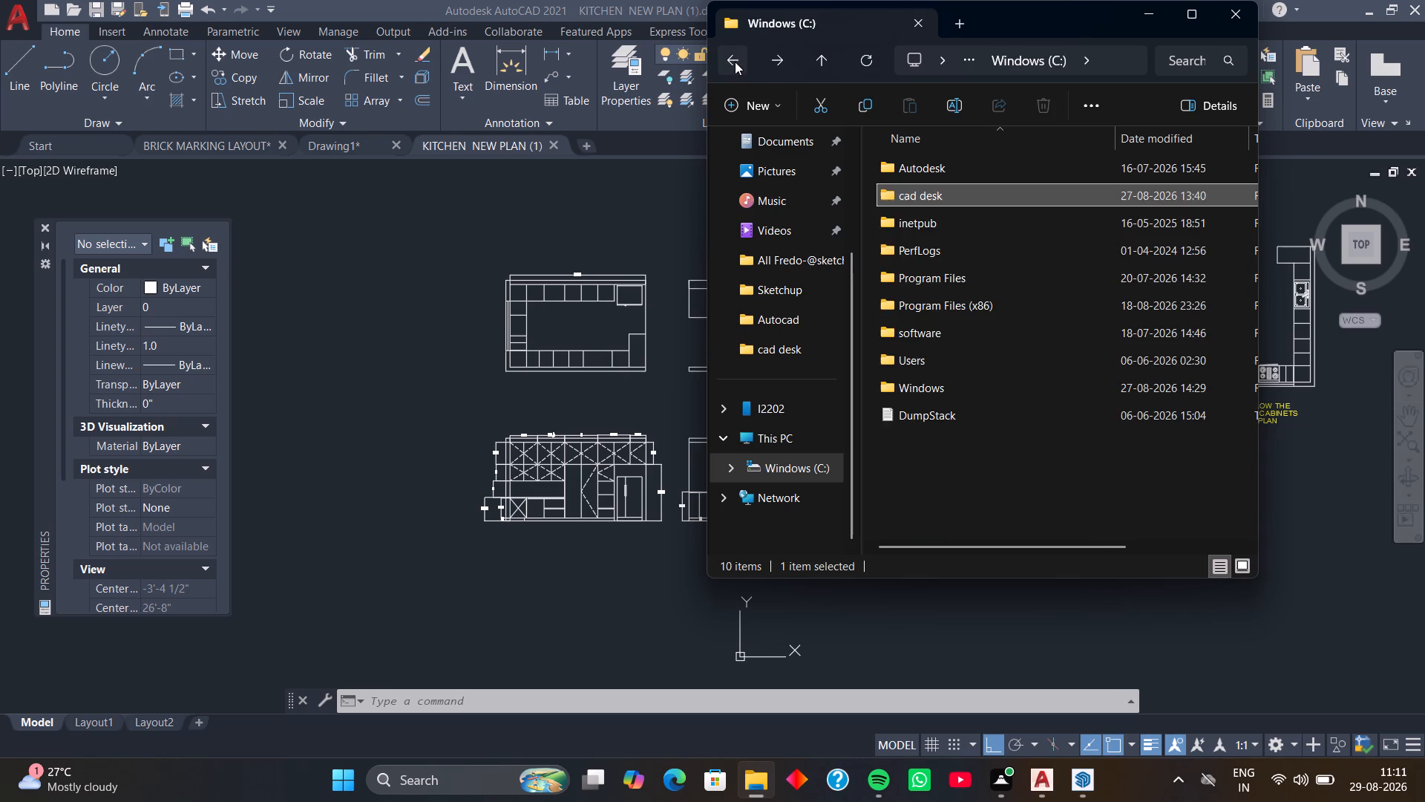
left_click(735, 62)
left_click(735, 62)
left_click(735, 62)
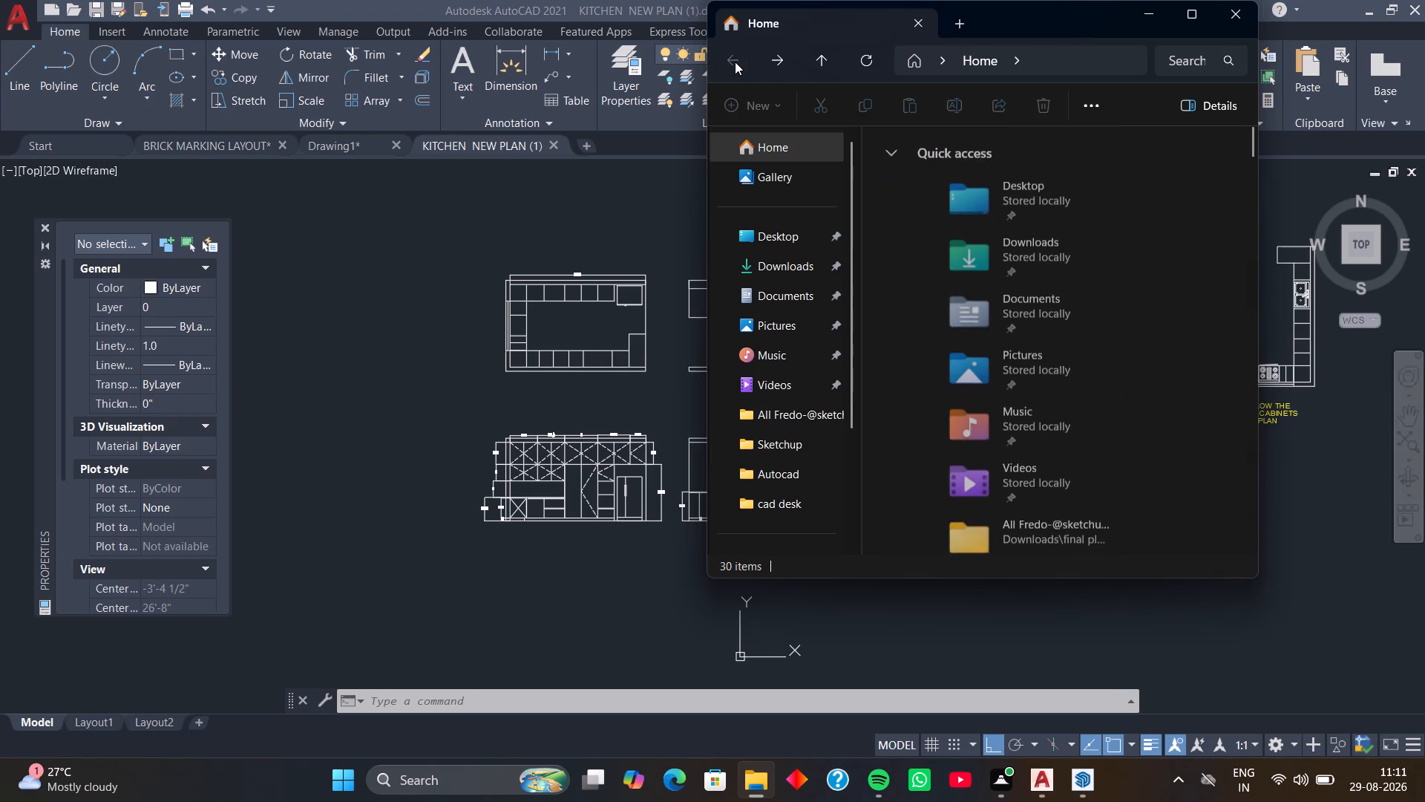
left_click(735, 62)
left_click(1234, 7)
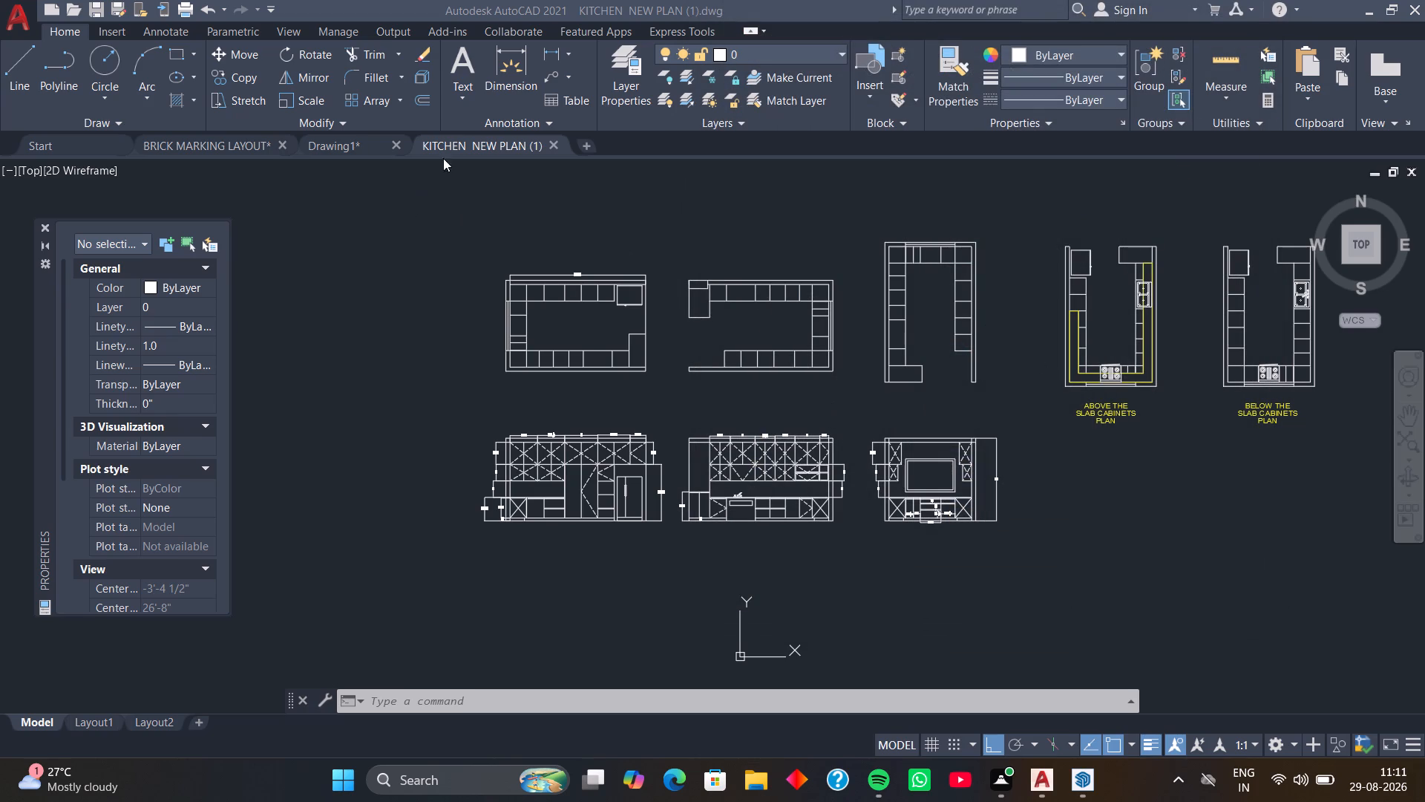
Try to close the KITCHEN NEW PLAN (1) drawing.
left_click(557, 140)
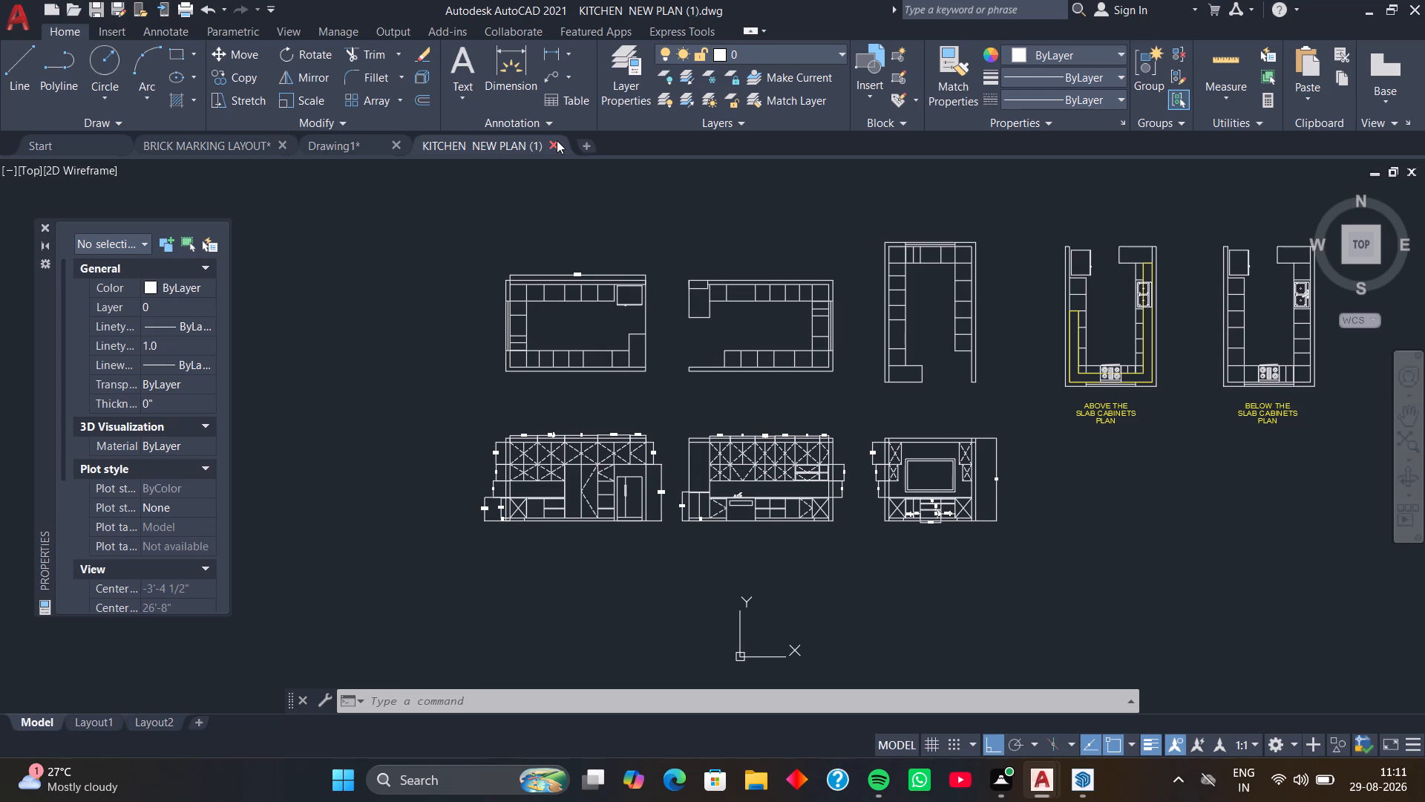
In Drawing1, turn ortho off and move the UCS origin to an empty spot below and left of the kitchen walls.
left_click(338, 143)
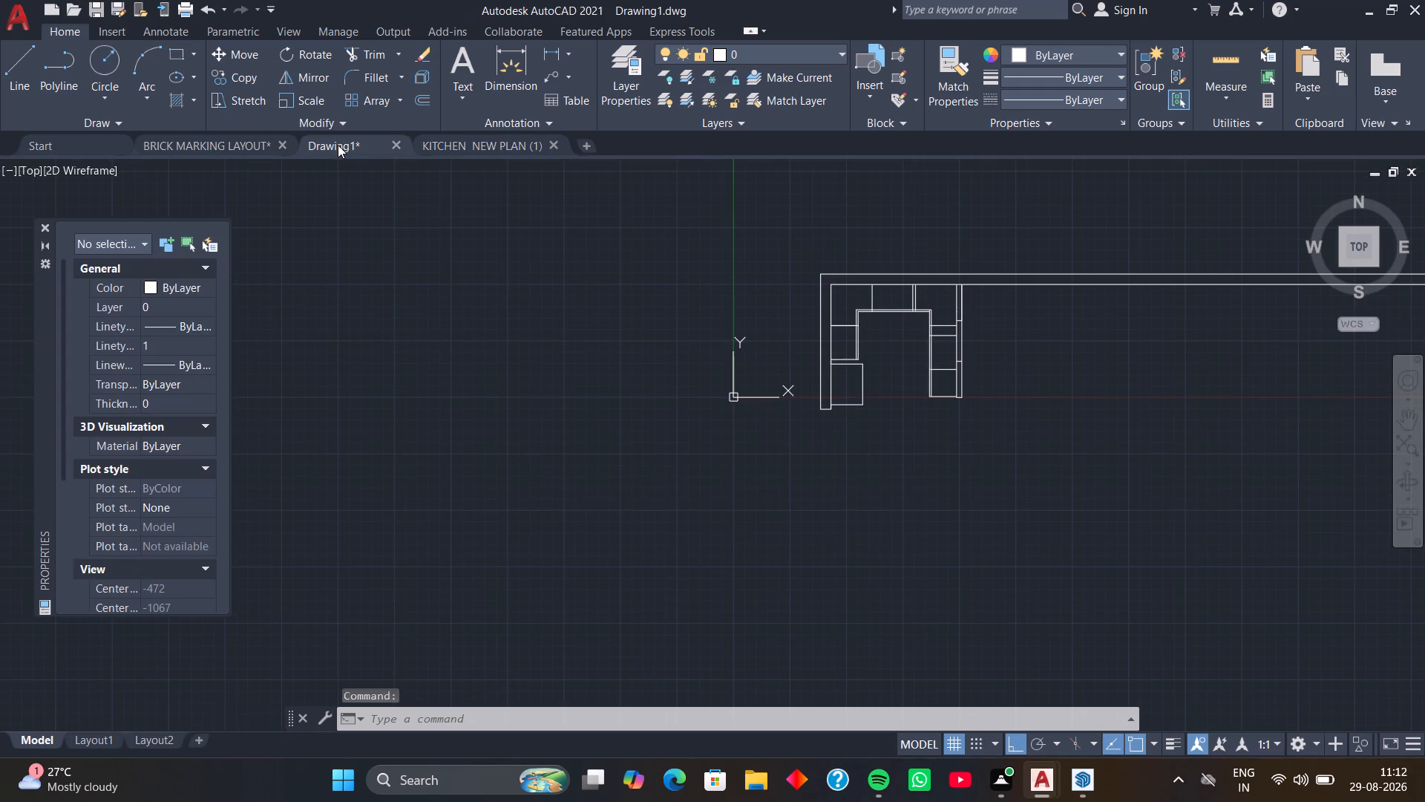
middle_click_drag(937, 359, 681, 366)
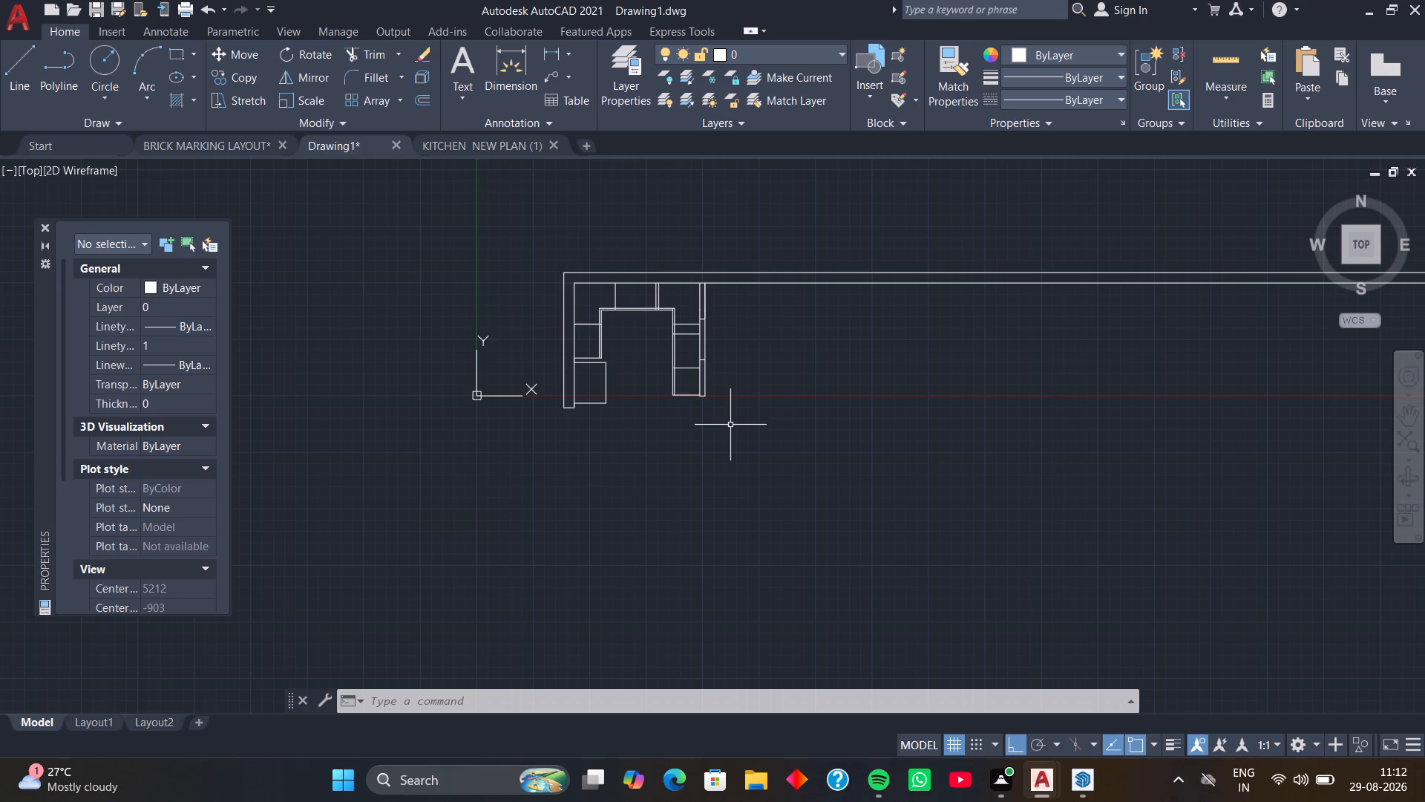
scroll(735, 408, "down", 2)
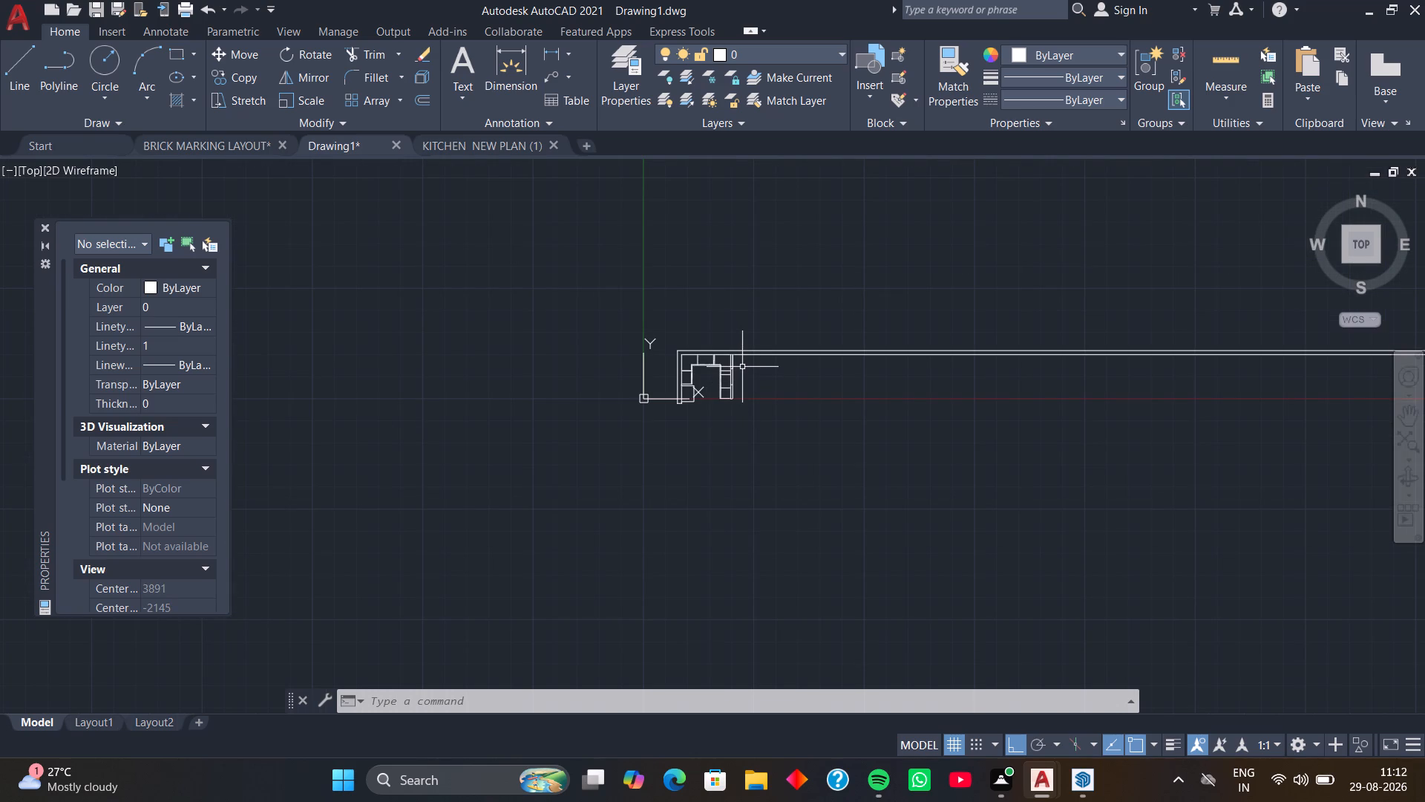
scroll(623, 403, "up", 2)
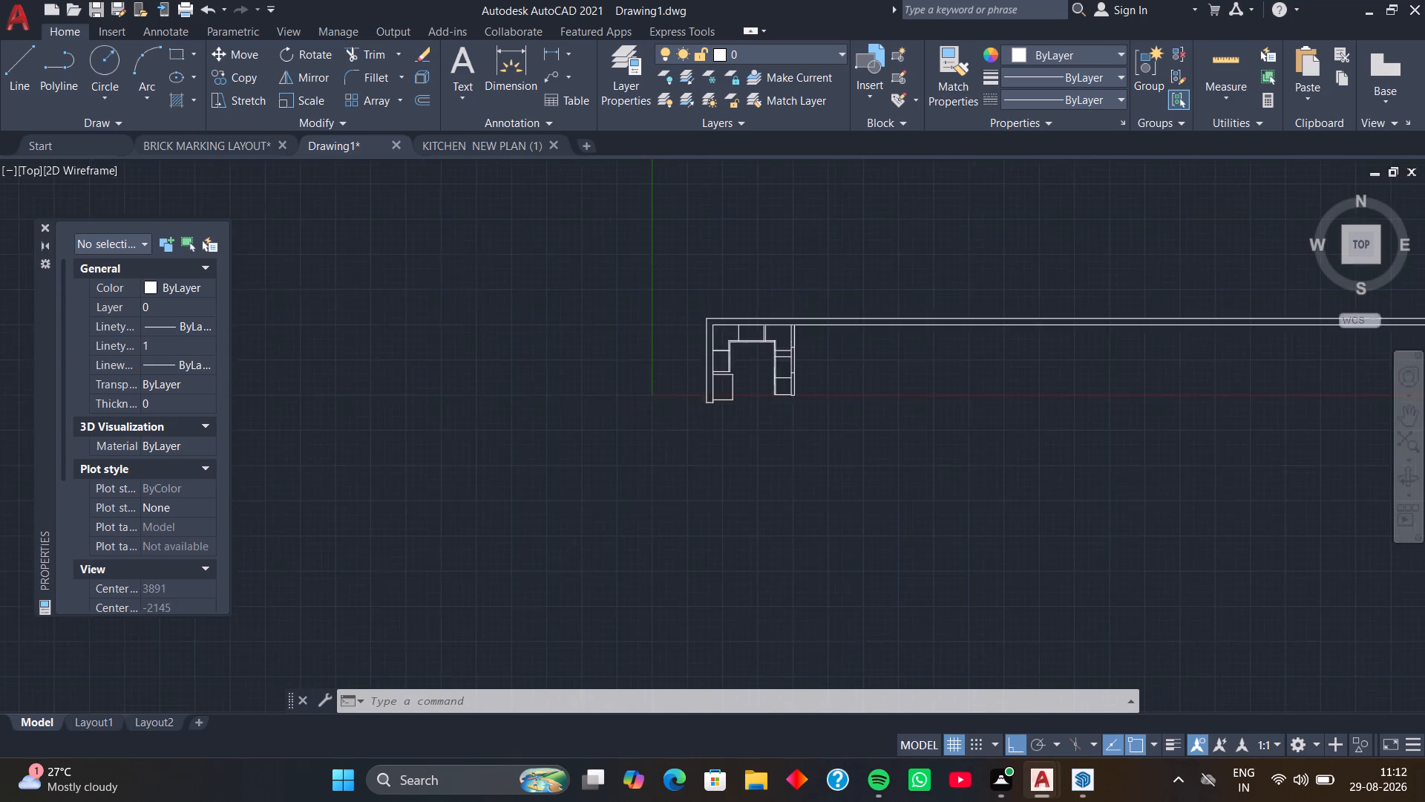
scroll(719, 408, "up", 3)
middle_click_drag(752, 407, 669, 421)
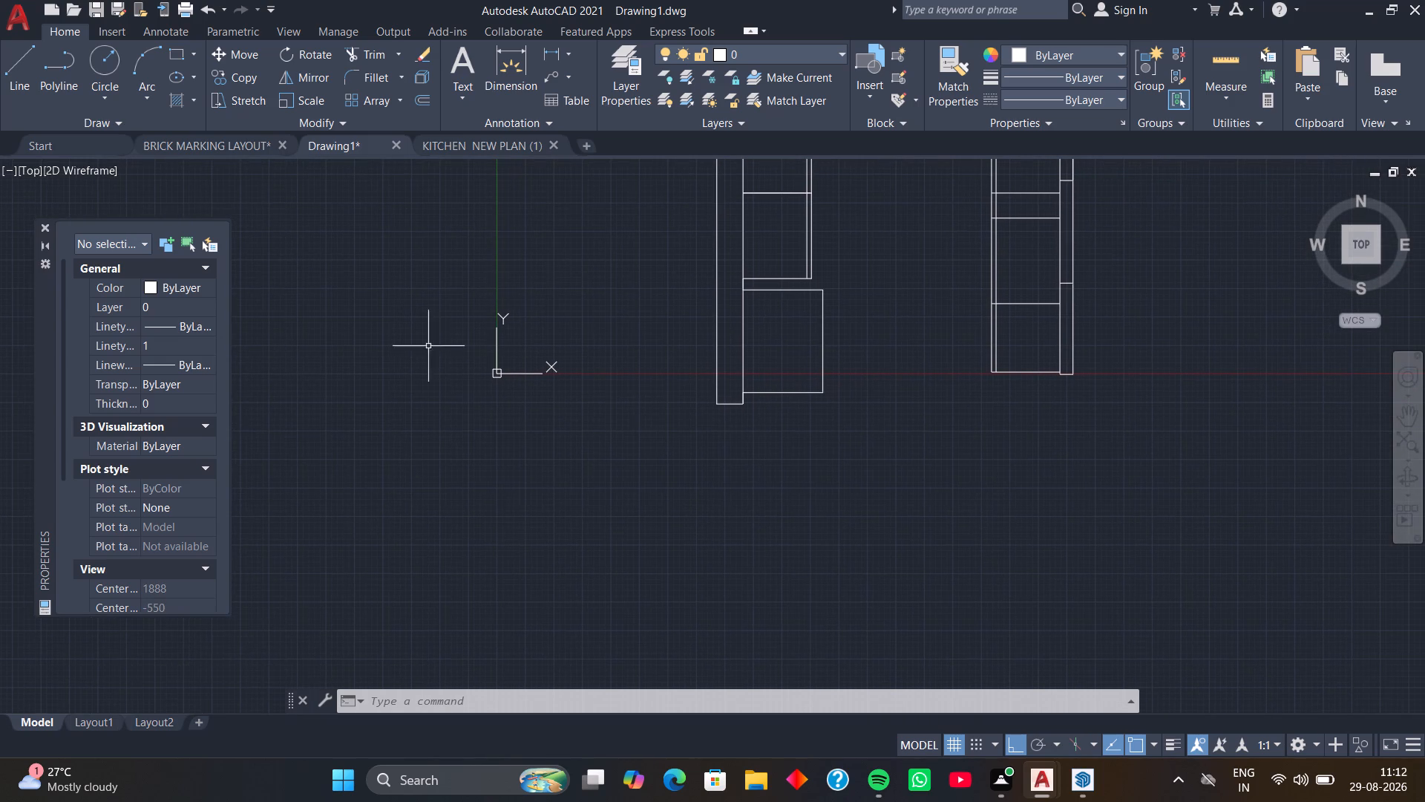
left_click(497, 374)
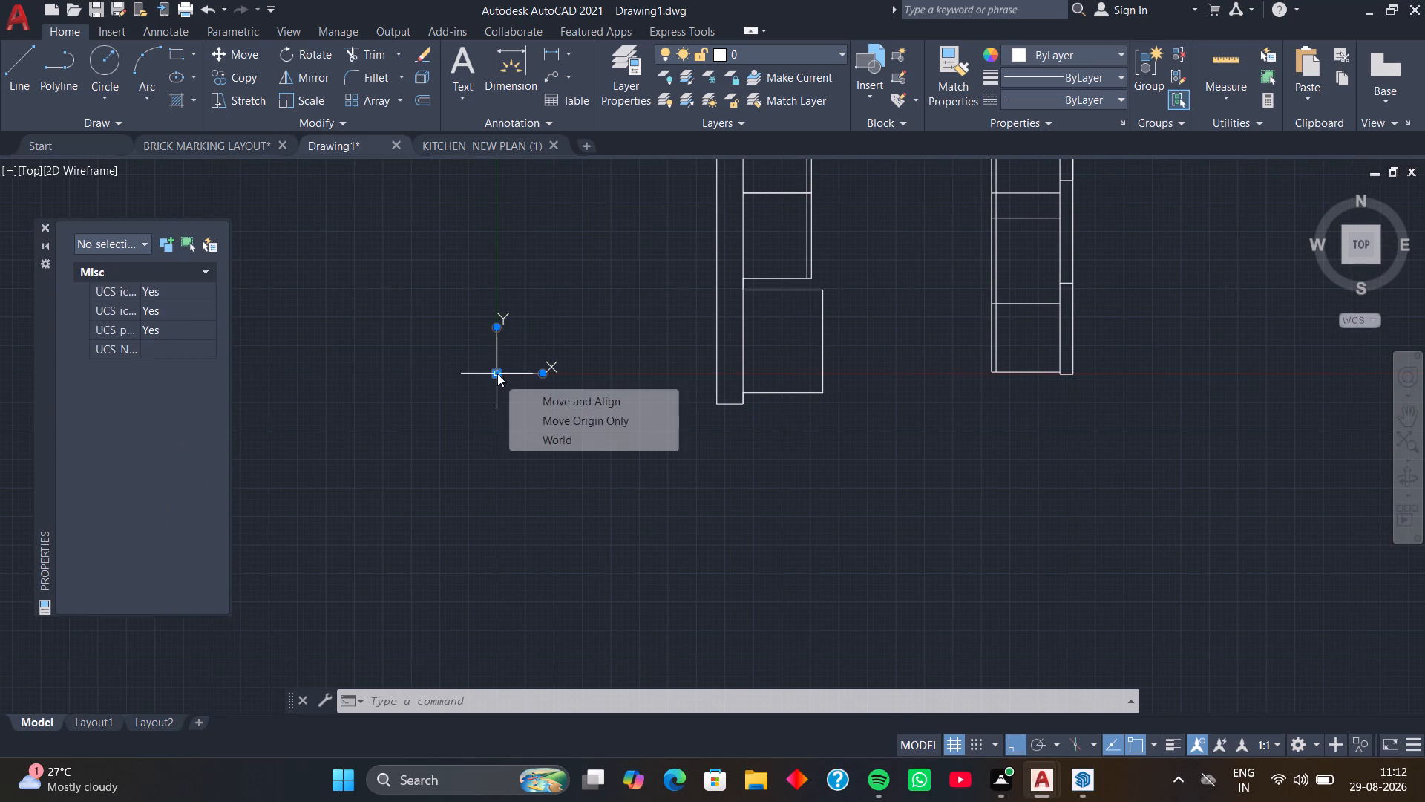
left_click(497, 374)
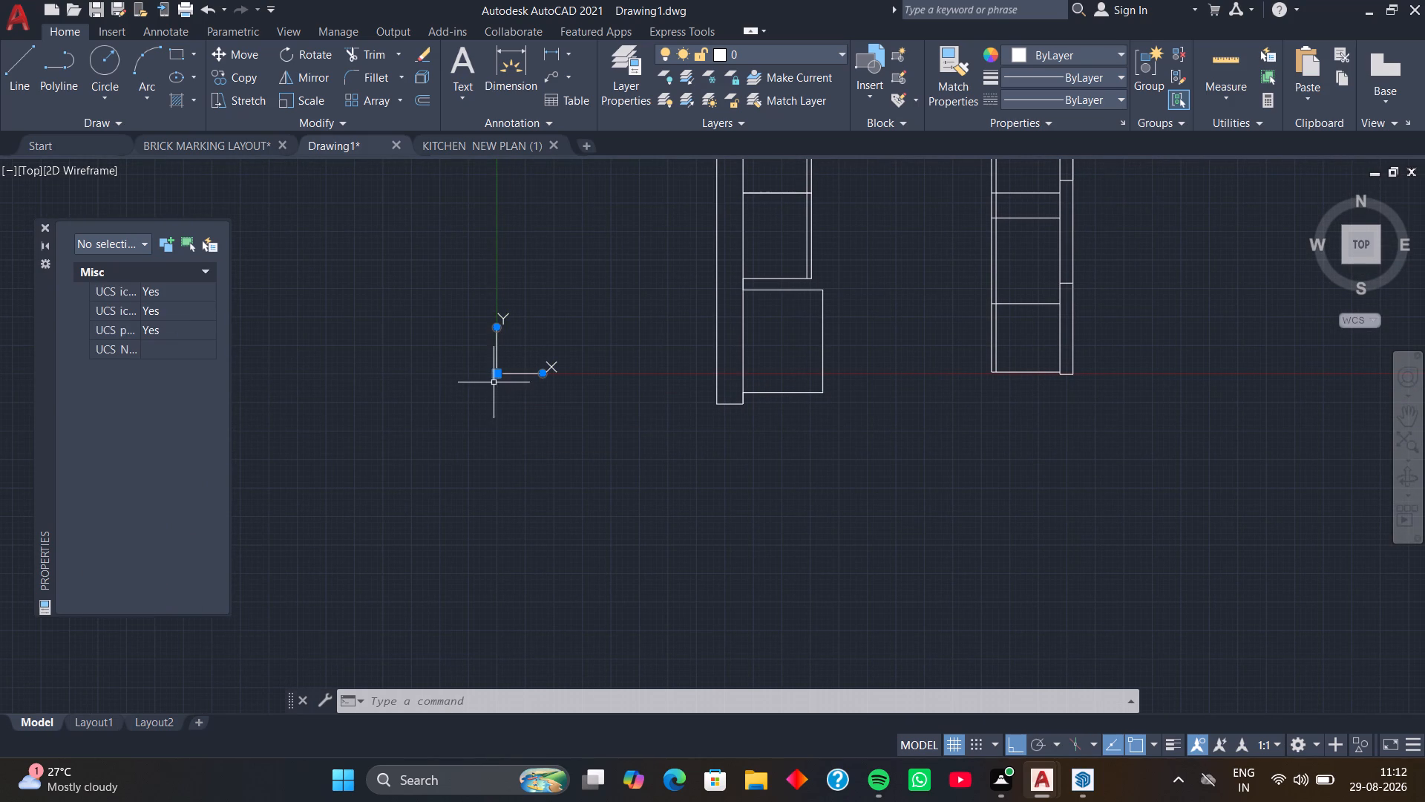
left_click(495, 377)
left_click(497, 373)
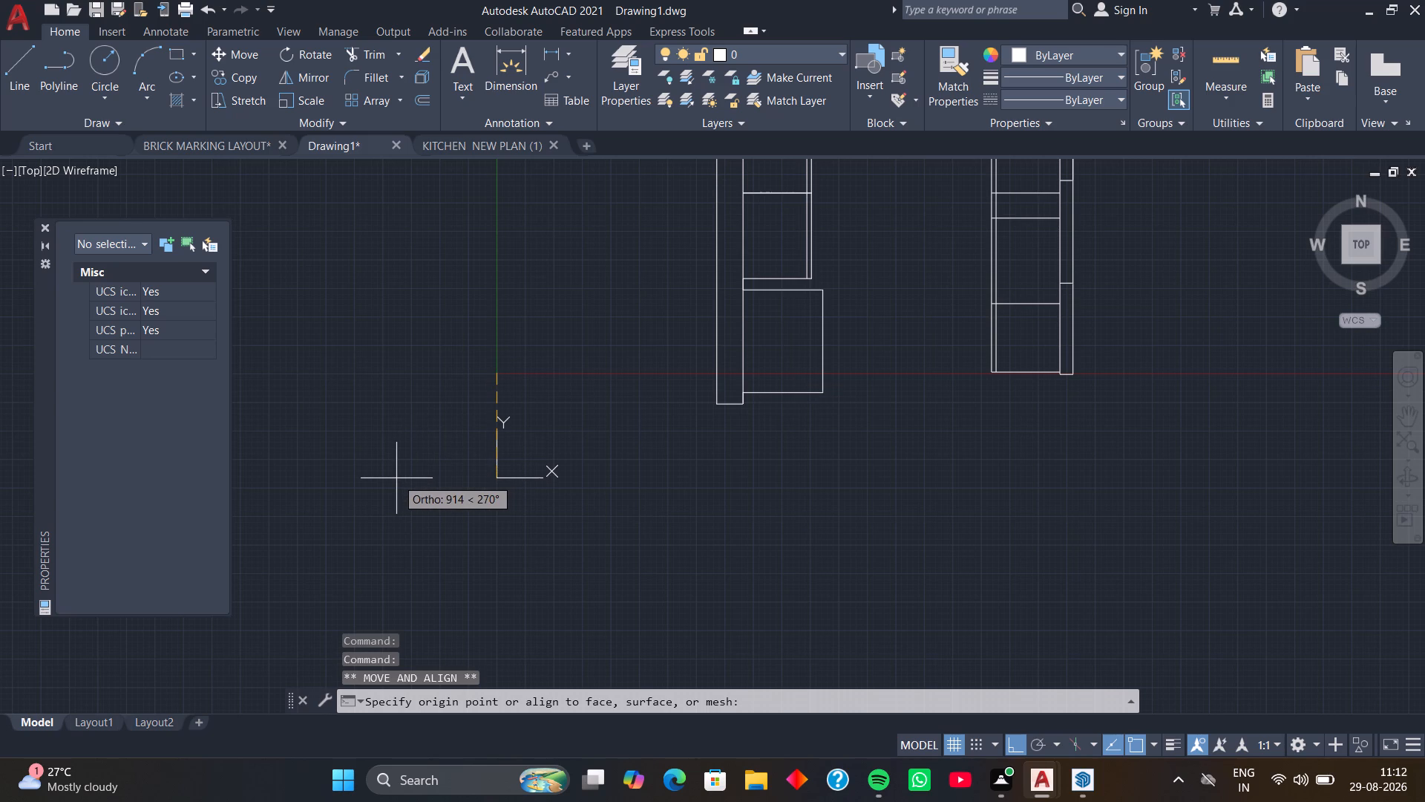
key("F8")
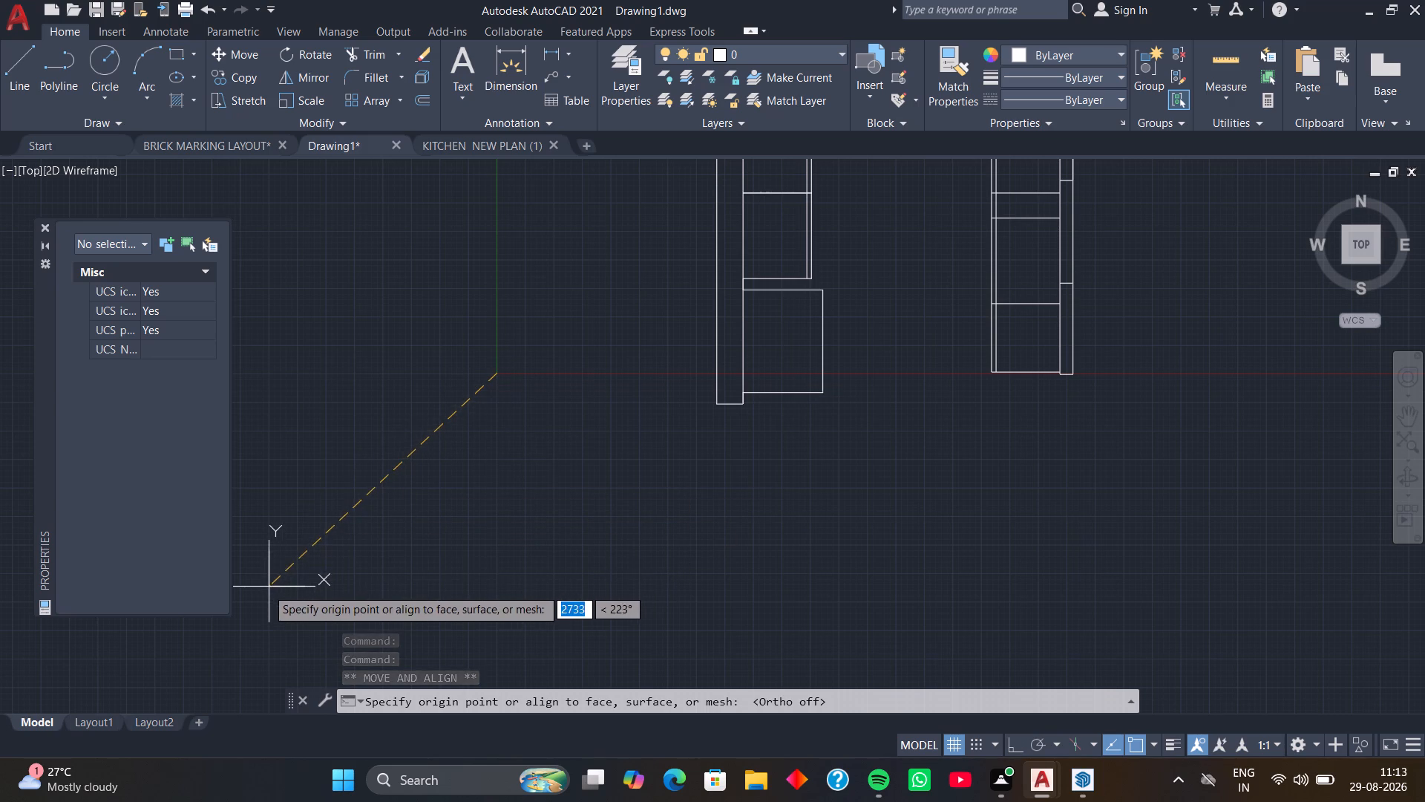
left_click(257, 594)
left_click(316, 556)
left_click(331, 546)
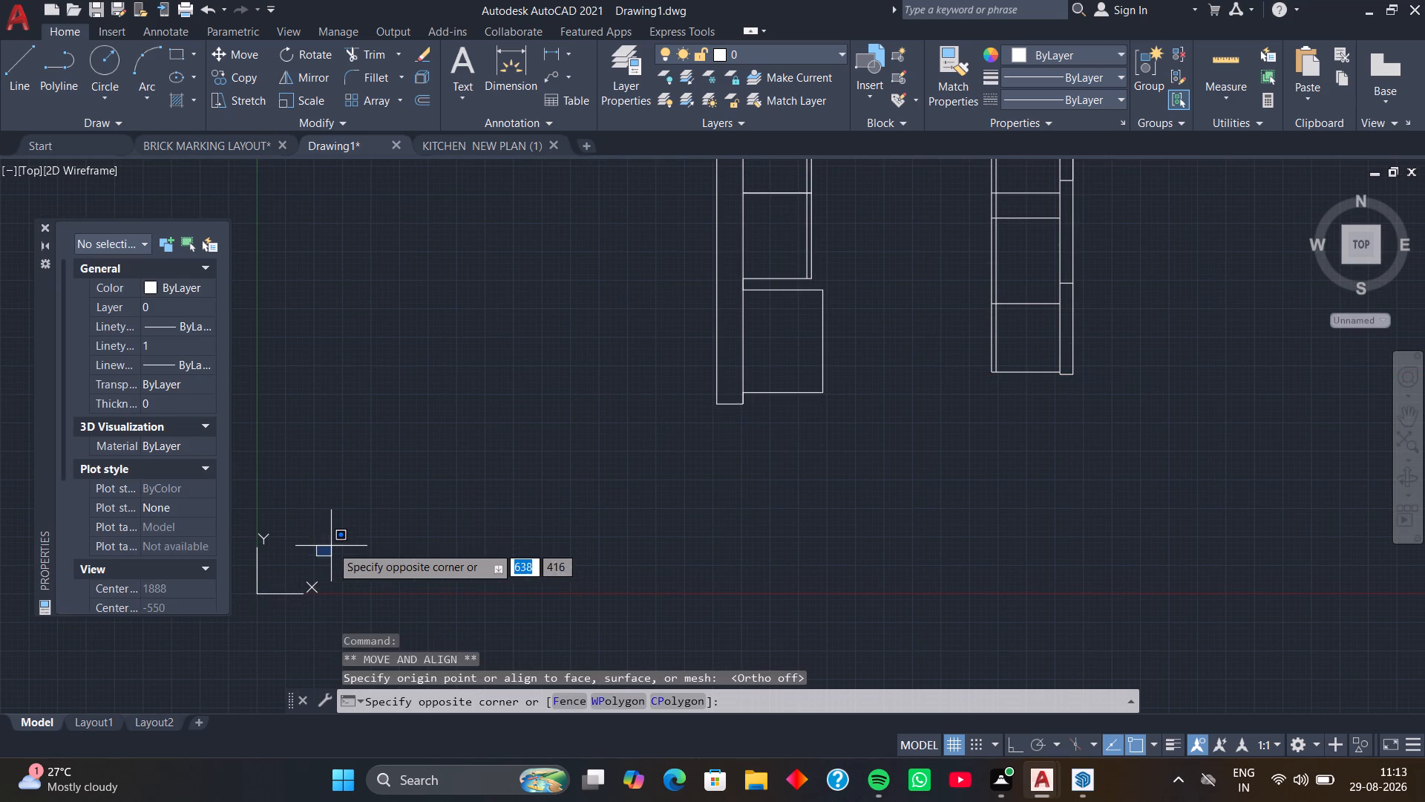
Examine the kitchen layout in Drawing1, especially the partition and the cabinet strip beside it.
scroll(470, 503, "down", 1)
scroll(548, 486, "down", 1)
middle_click_drag(548, 486, 451, 481)
middle_click_drag(562, 433, 546, 449)
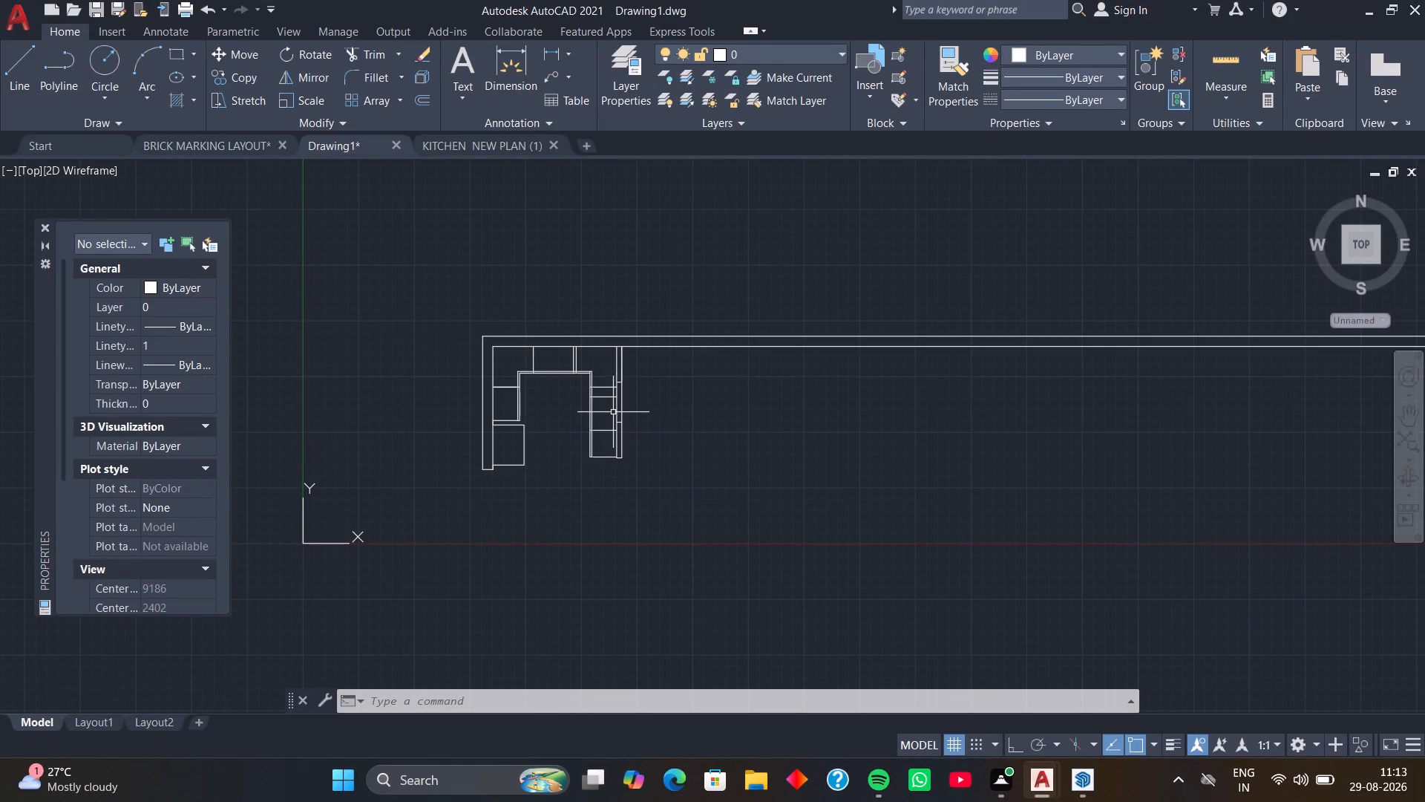
scroll(617, 364, "up", 5)
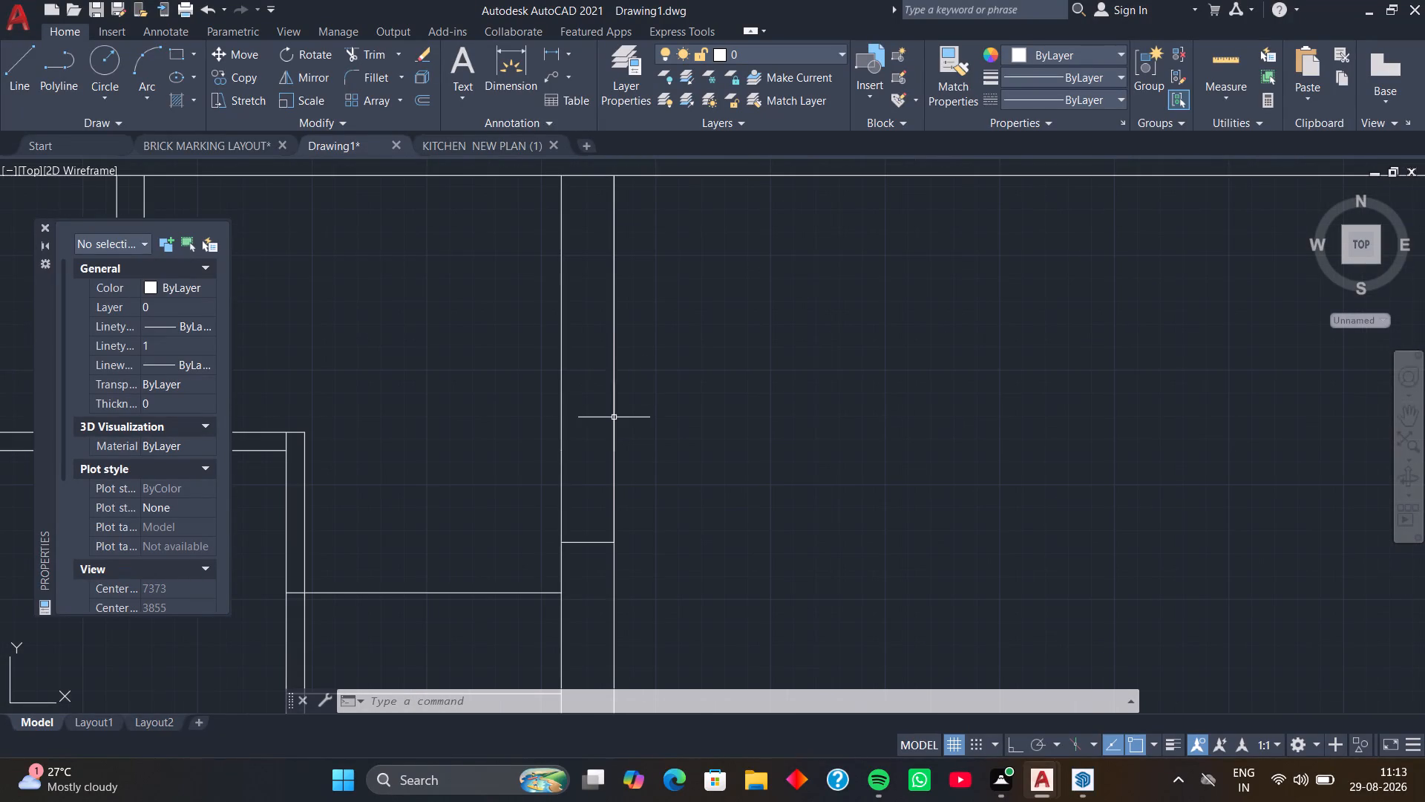
scroll(674, 336, "down", 1)
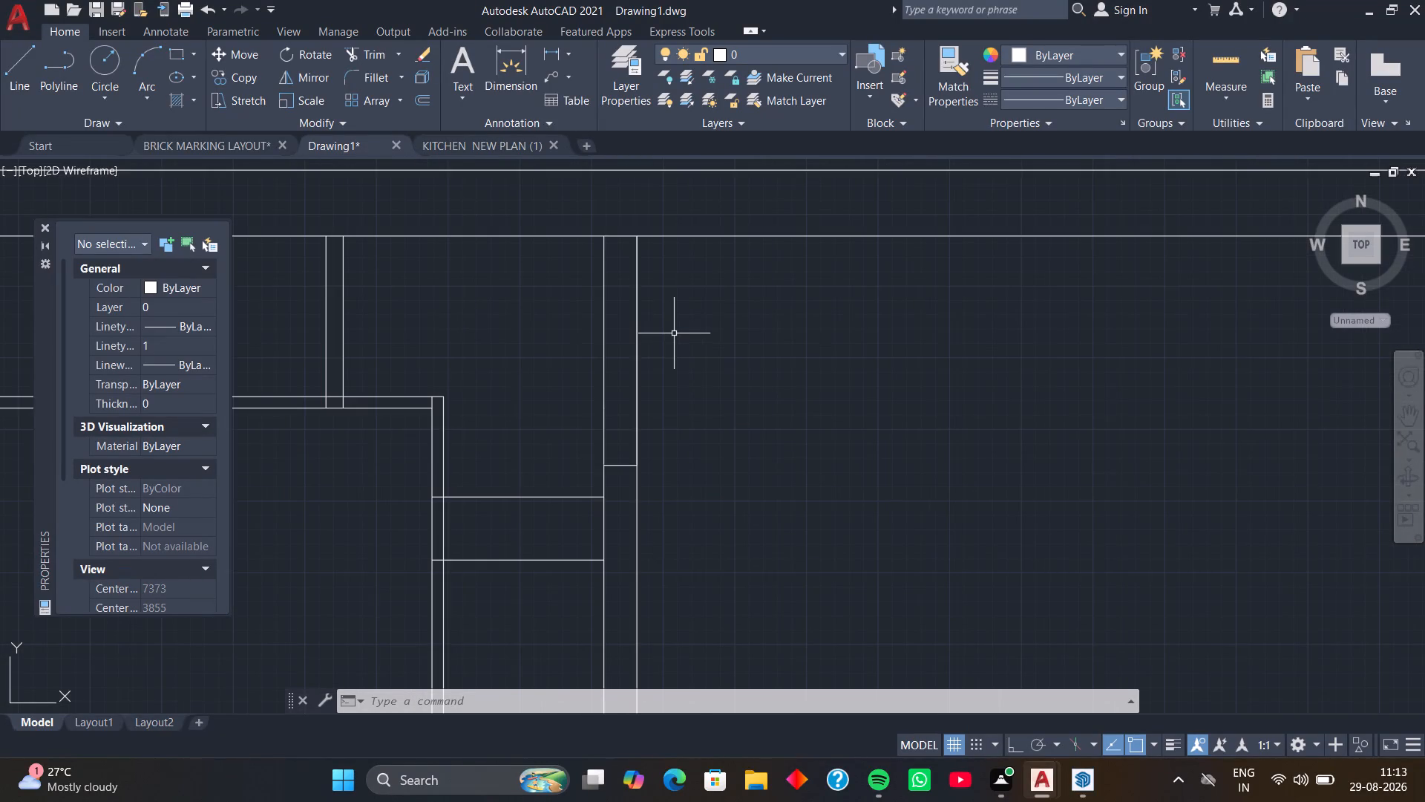
middle_click_drag(675, 333, 726, 287)
scroll(730, 284, "down", 2)
middle_click_drag(732, 320, 721, 269)
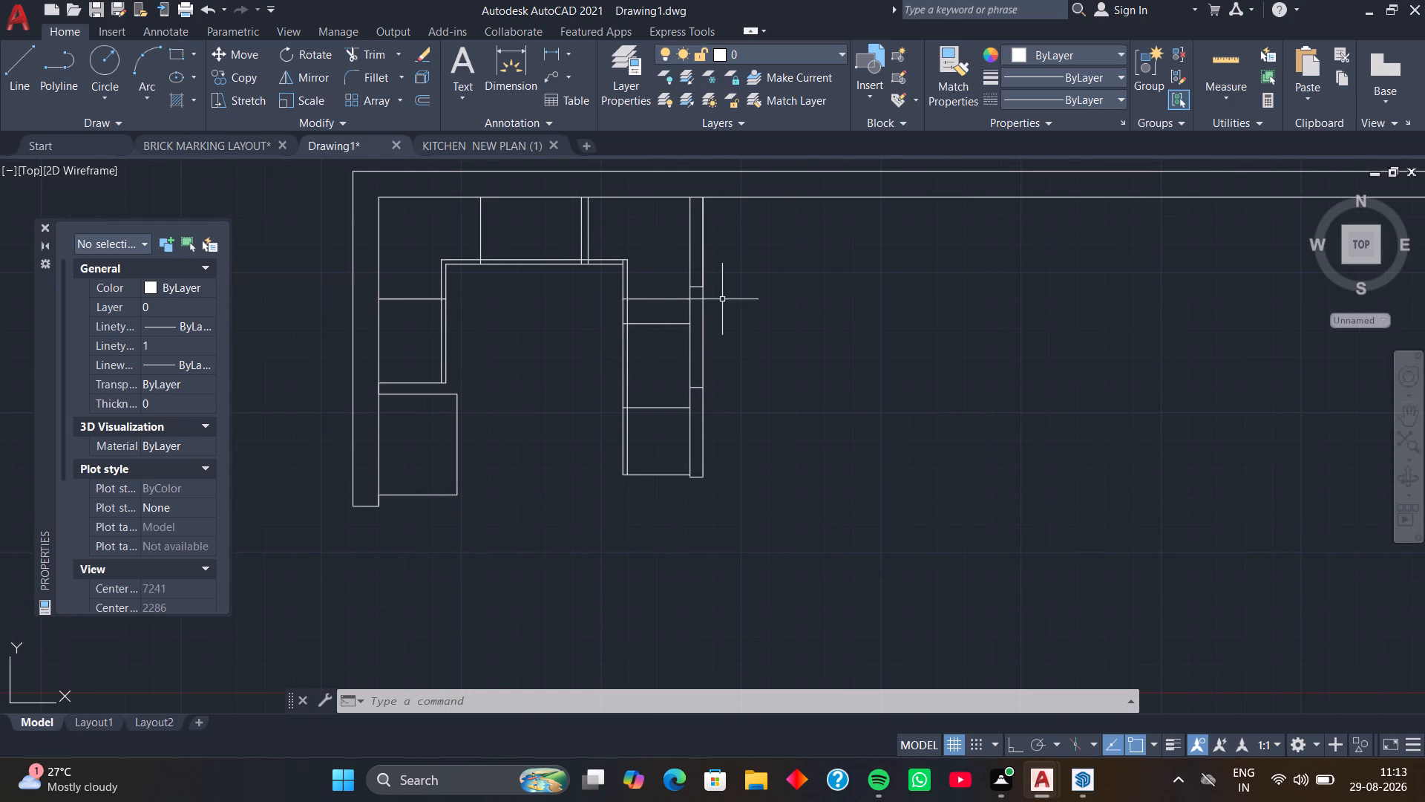
middle_click_drag(740, 339, 729, 288)
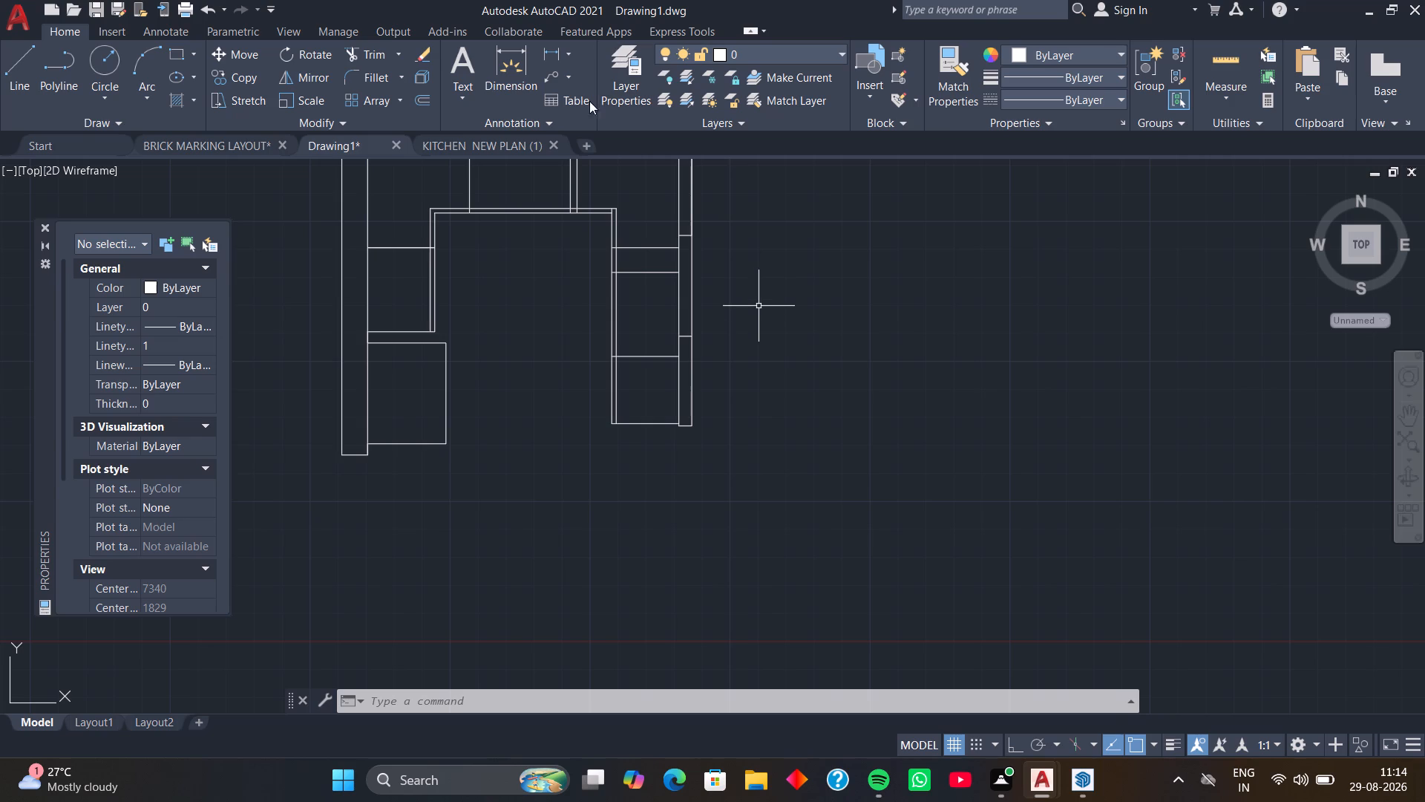
Create a new drawing and set its units to Engineering with 0'-0.0" precision and inches as the insertion scale.
left_click(587, 145)
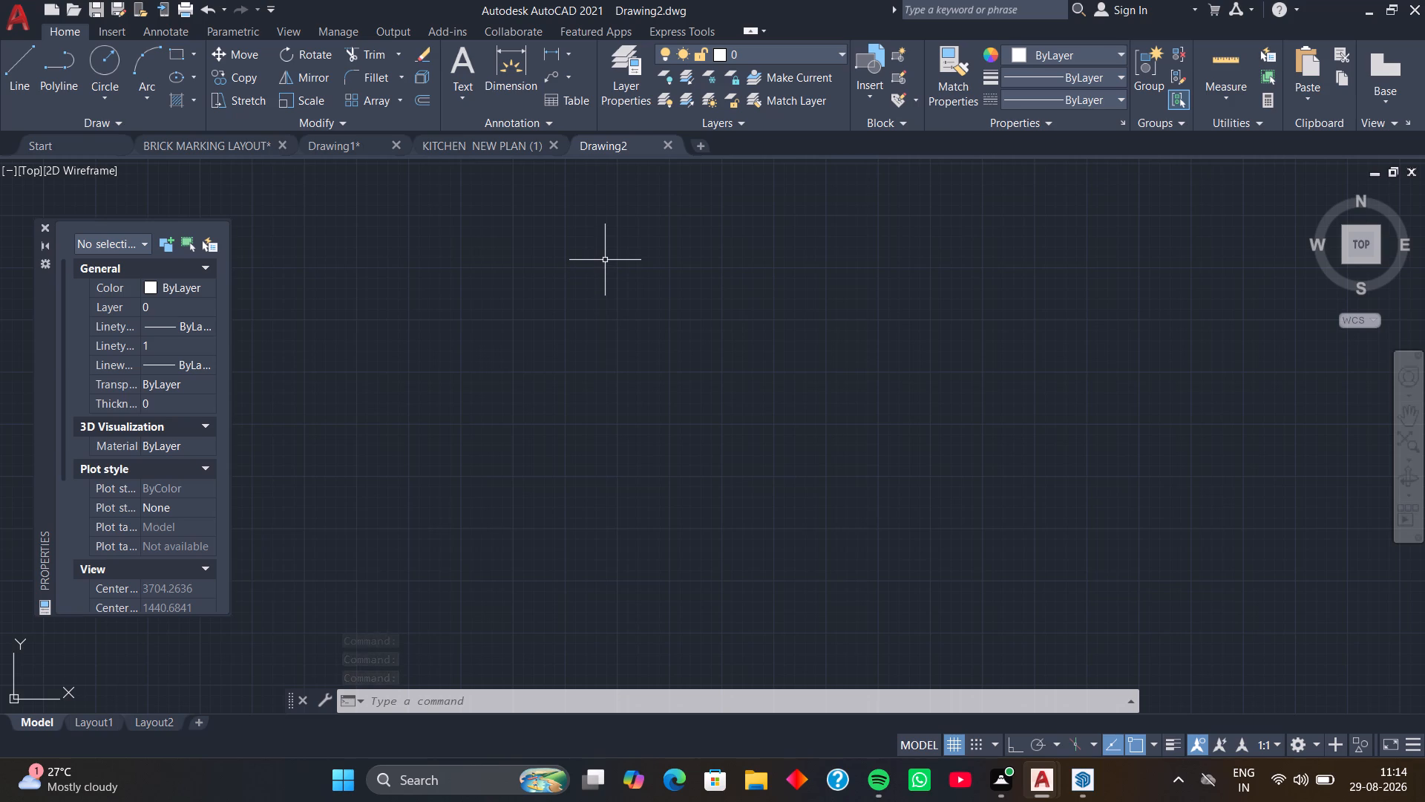
key("u")
key("n")
key("space")
left_click(690, 257)
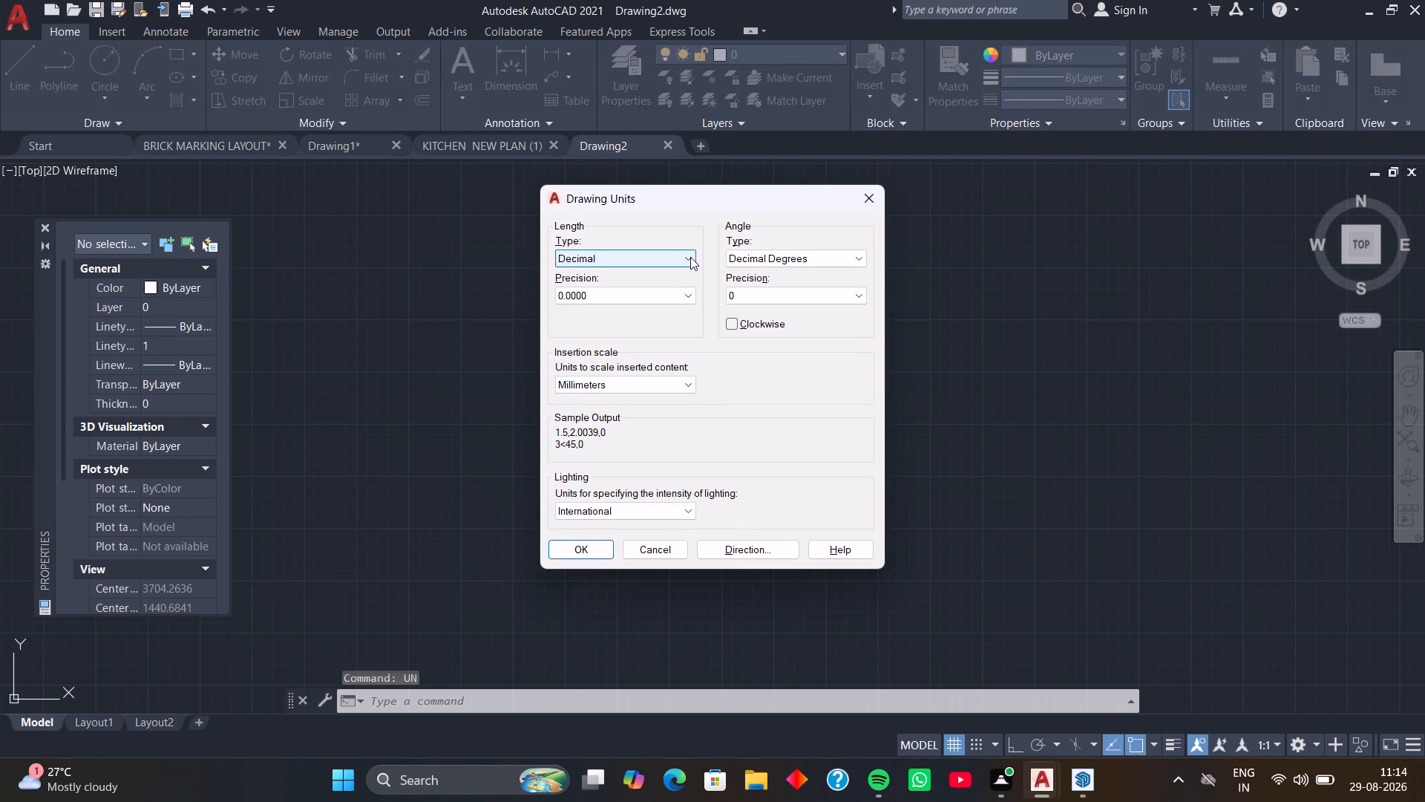
left_click(656, 296)
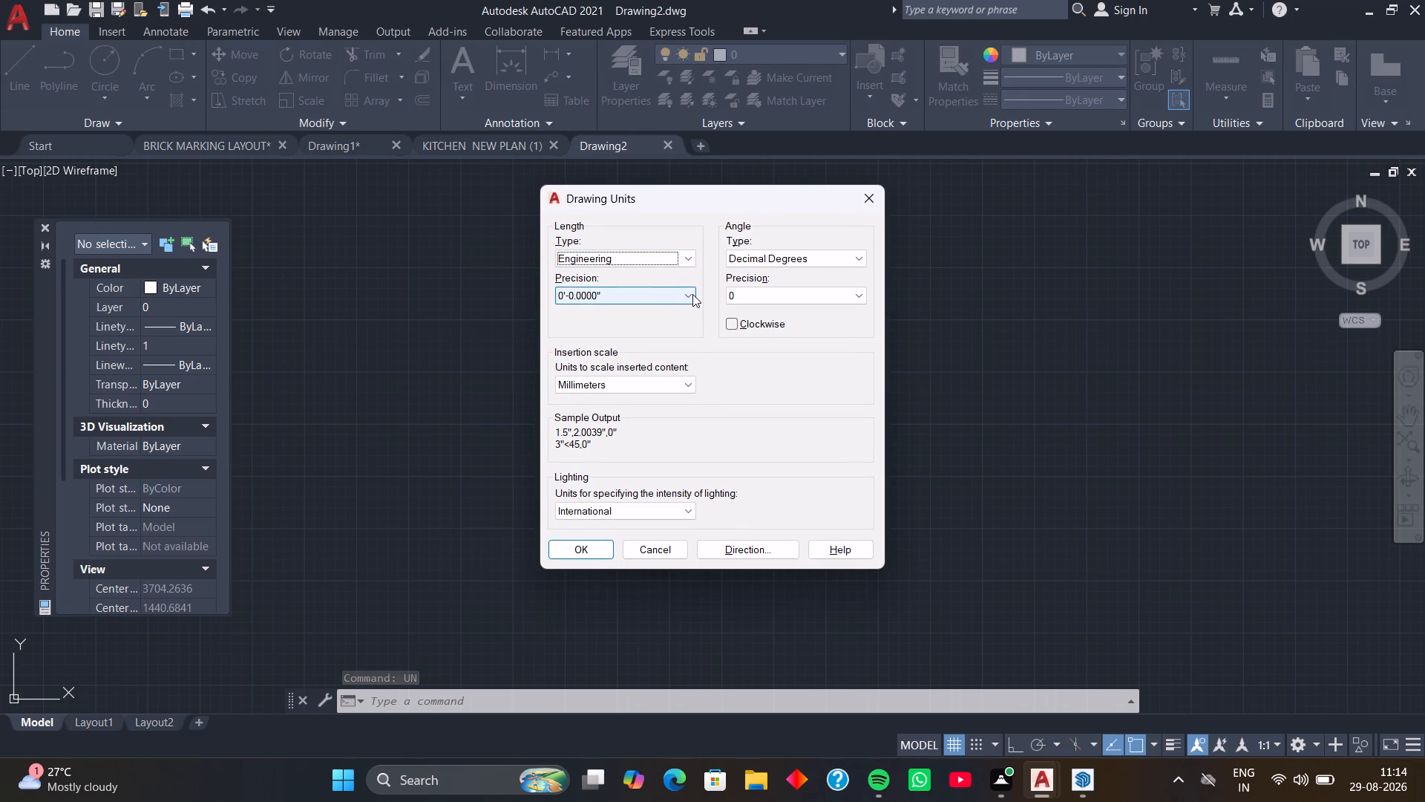
left_click(692, 294)
left_click(654, 319)
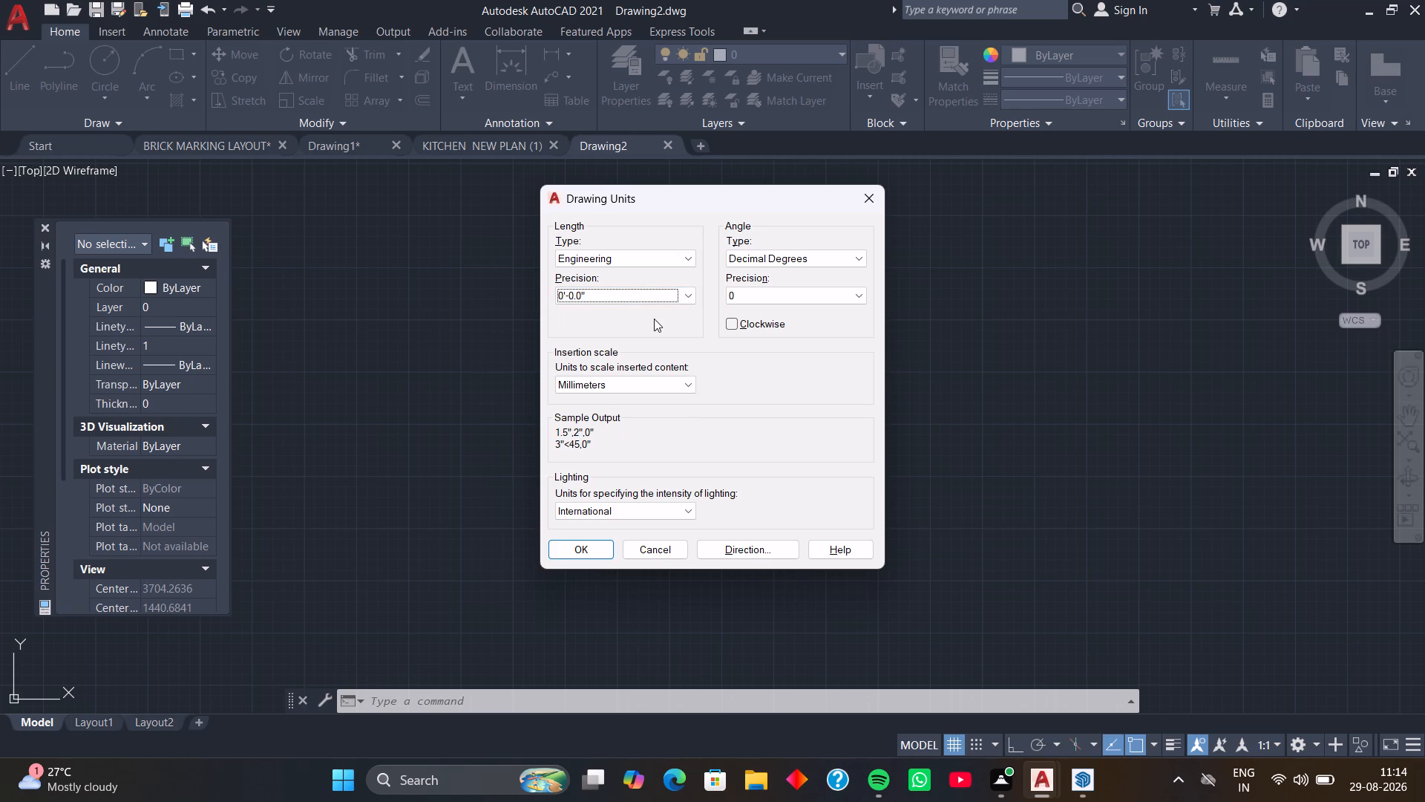
left_click(687, 382)
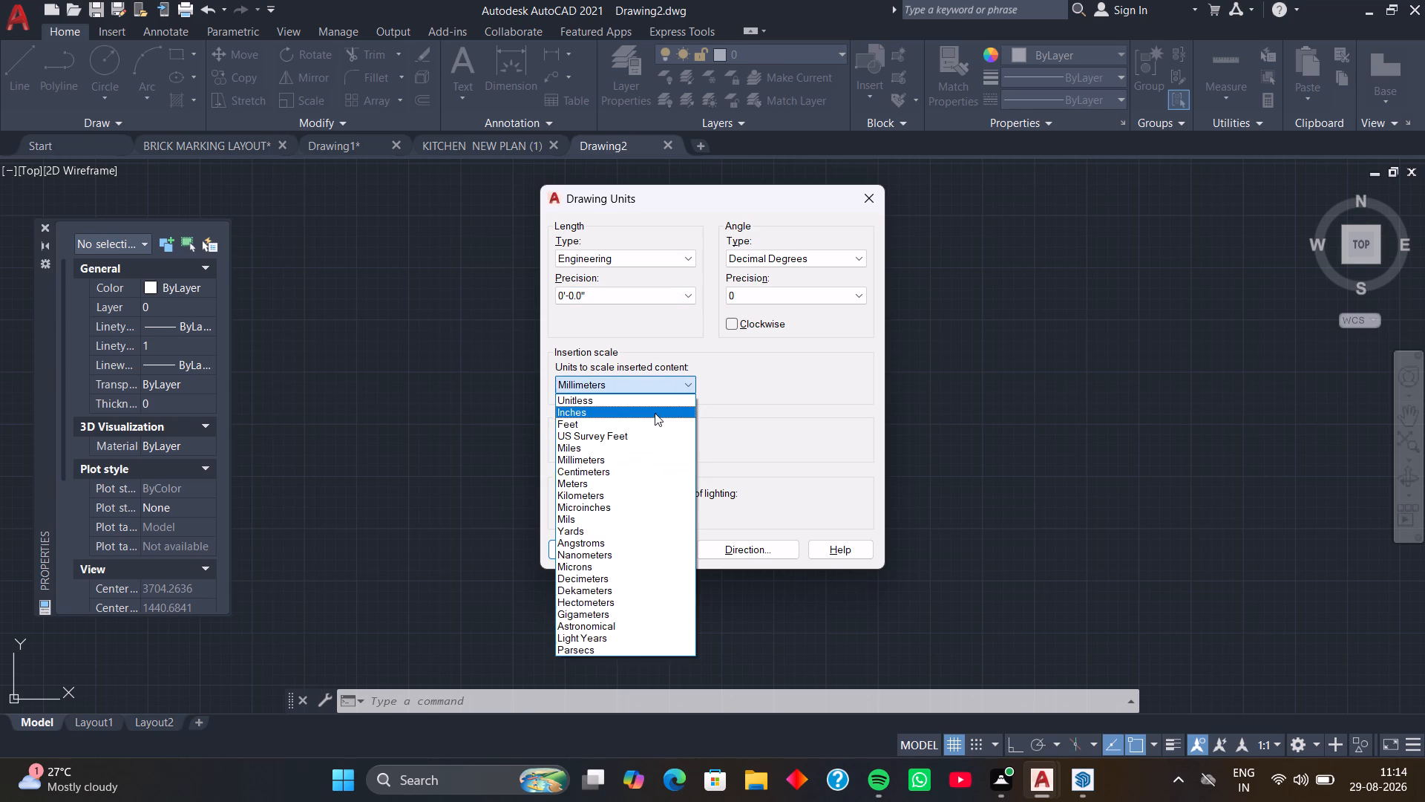
left_click(655, 413)
left_click(596, 549)
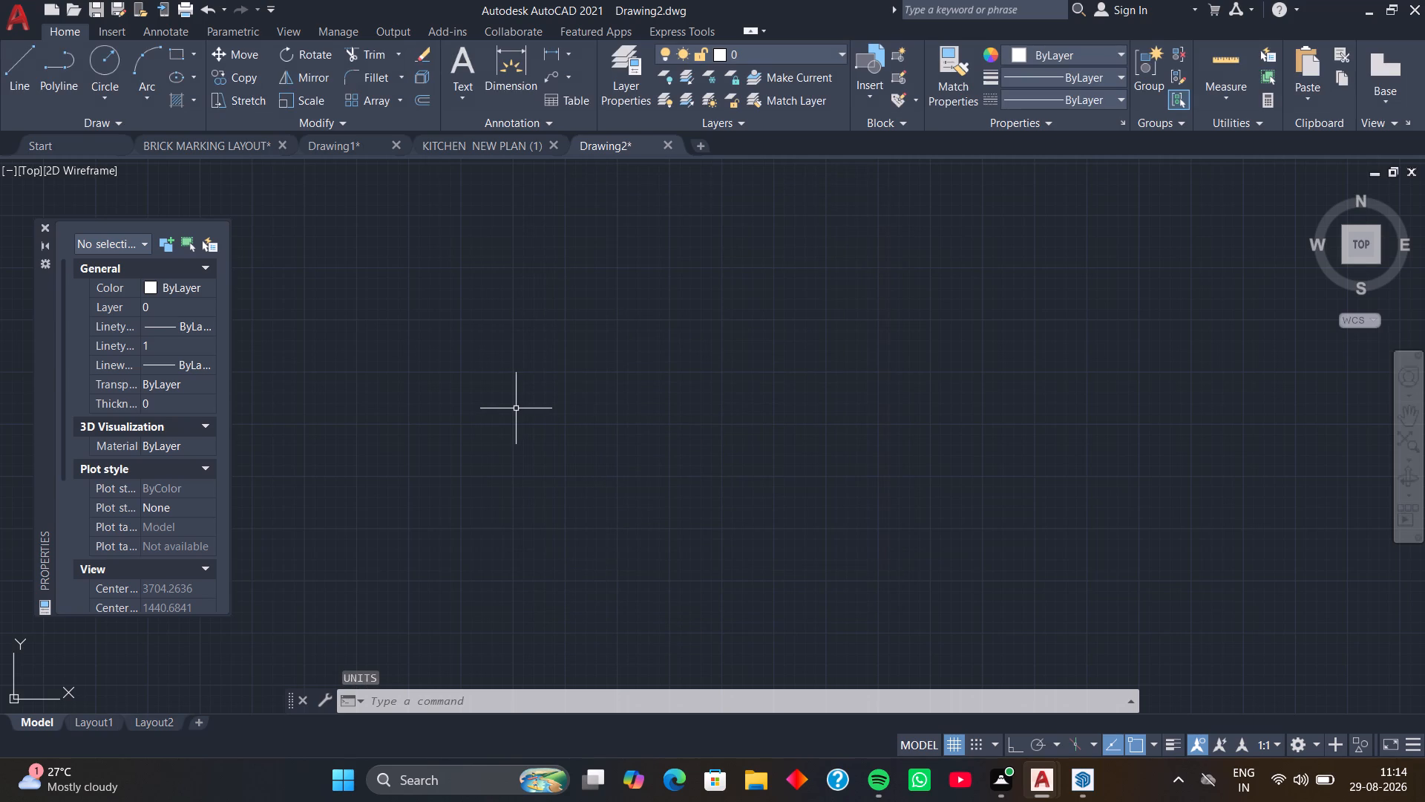
Set the ISO-25 dimension style's primary units to Engineering with 0'-0.0" precision.
type("D")
key("space")
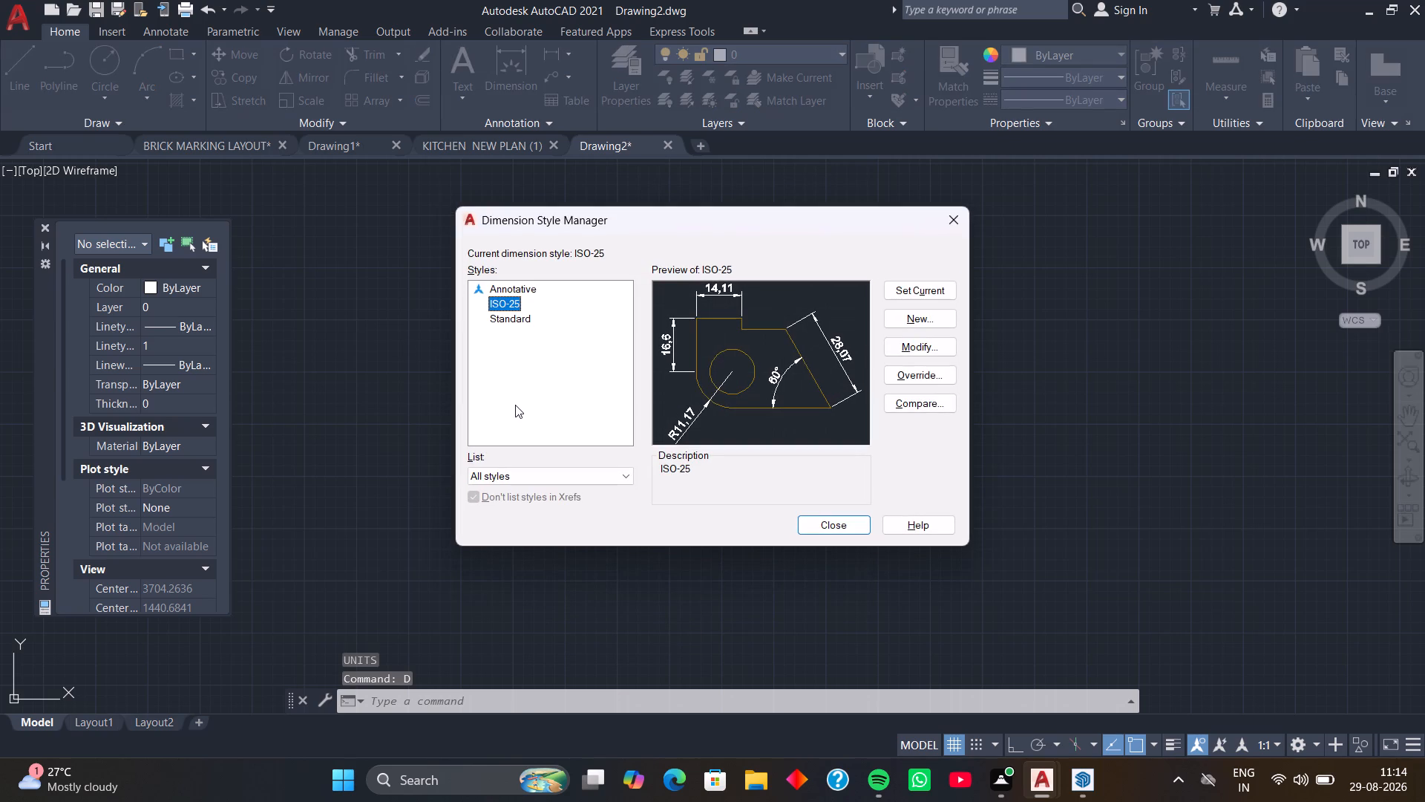
left_click(903, 346)
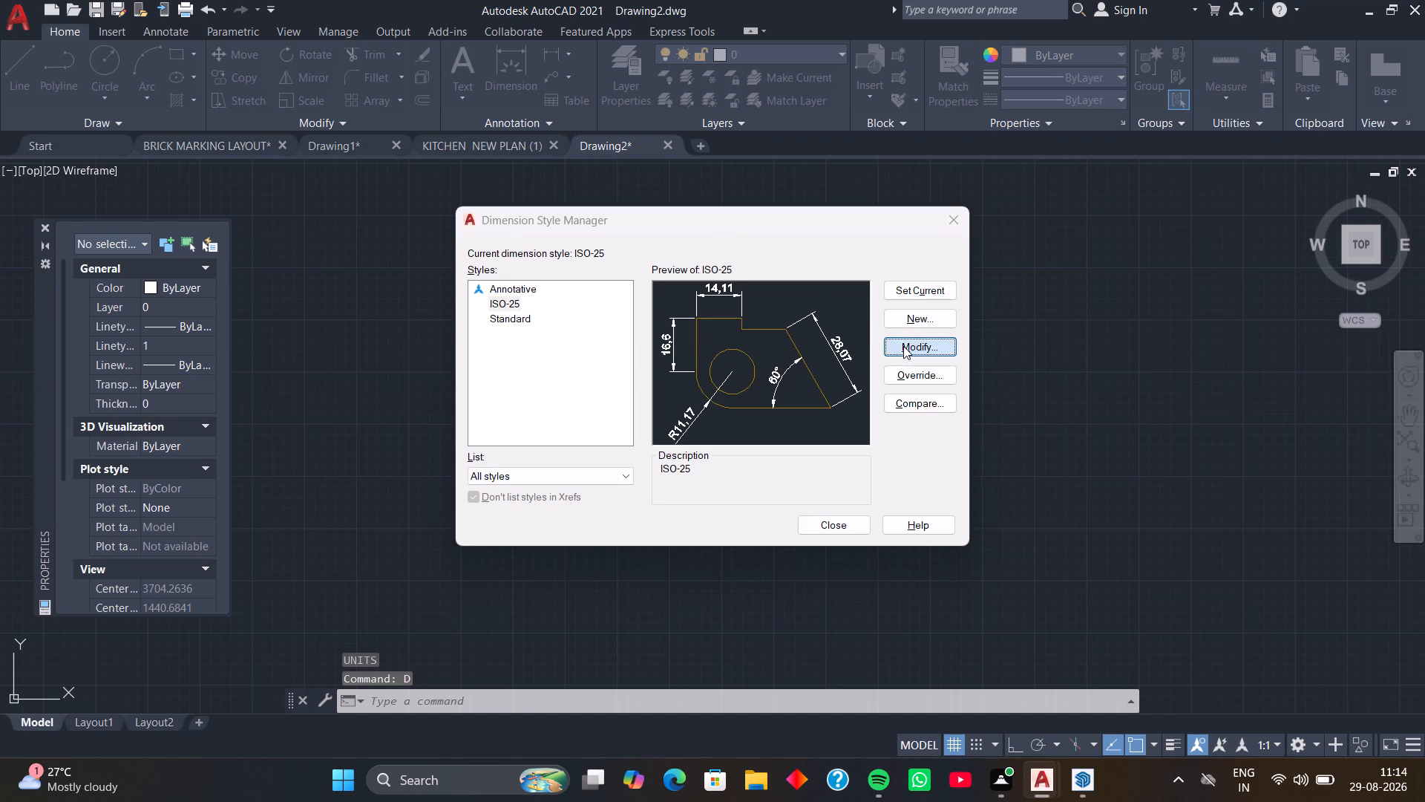
left_click(684, 183)
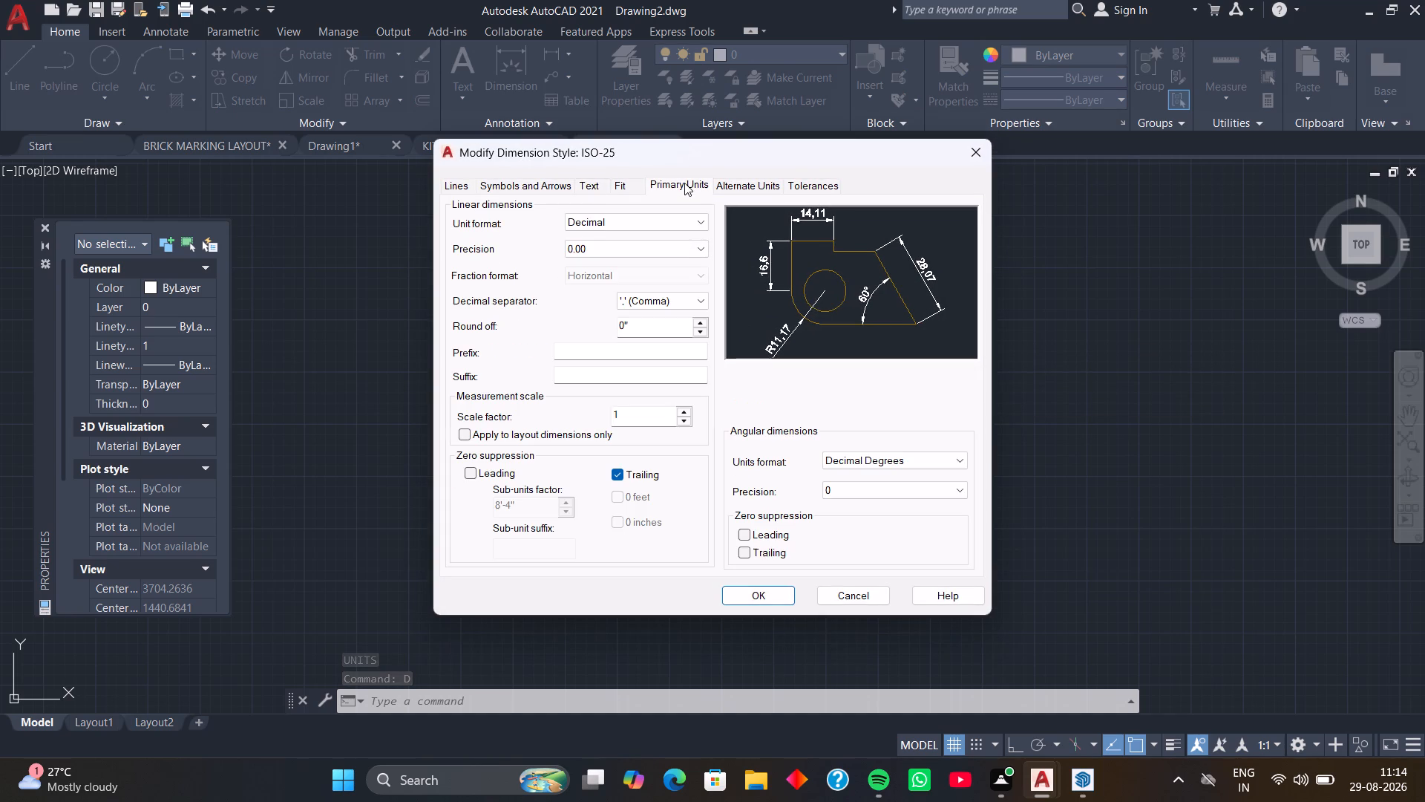
left_click(695, 224)
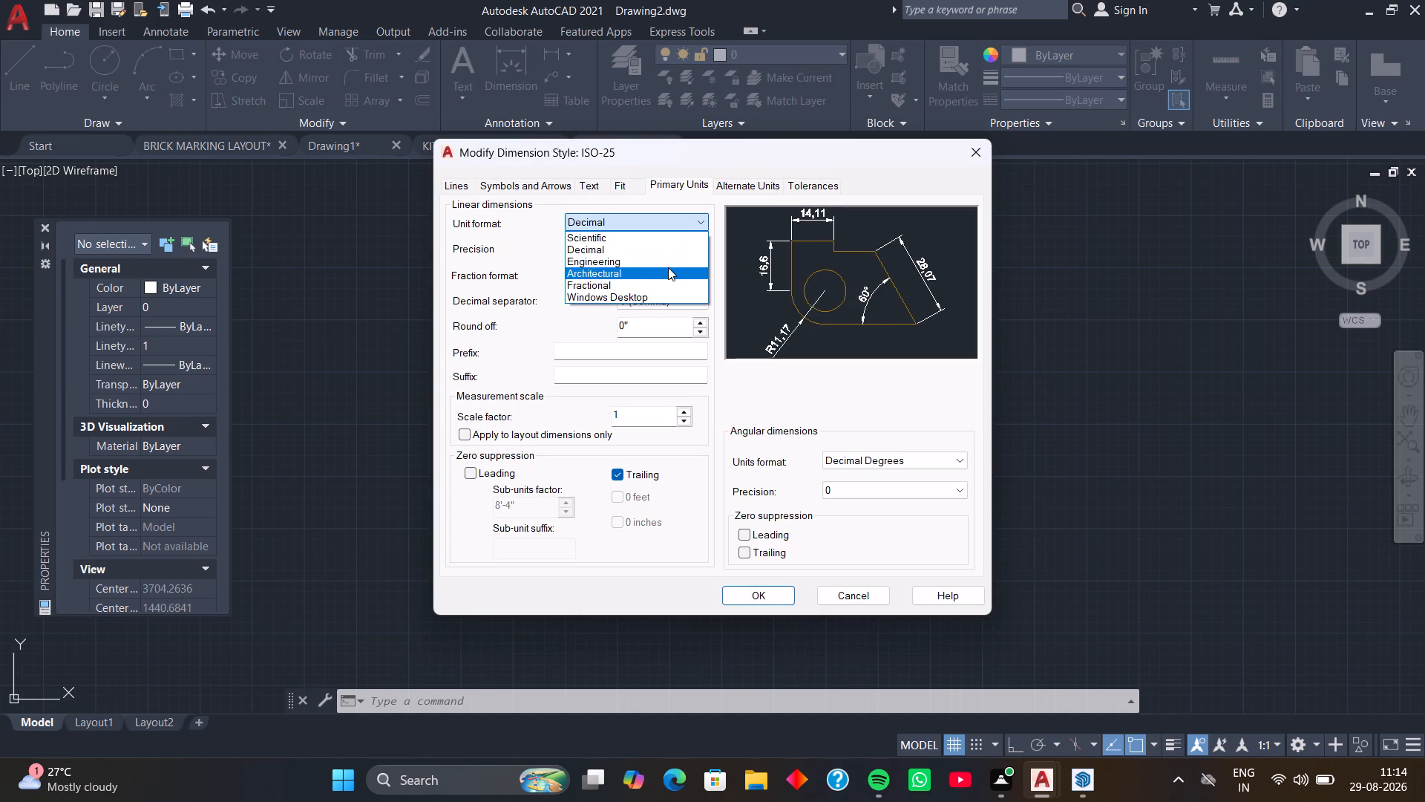
left_click(668, 262)
left_click(701, 252)
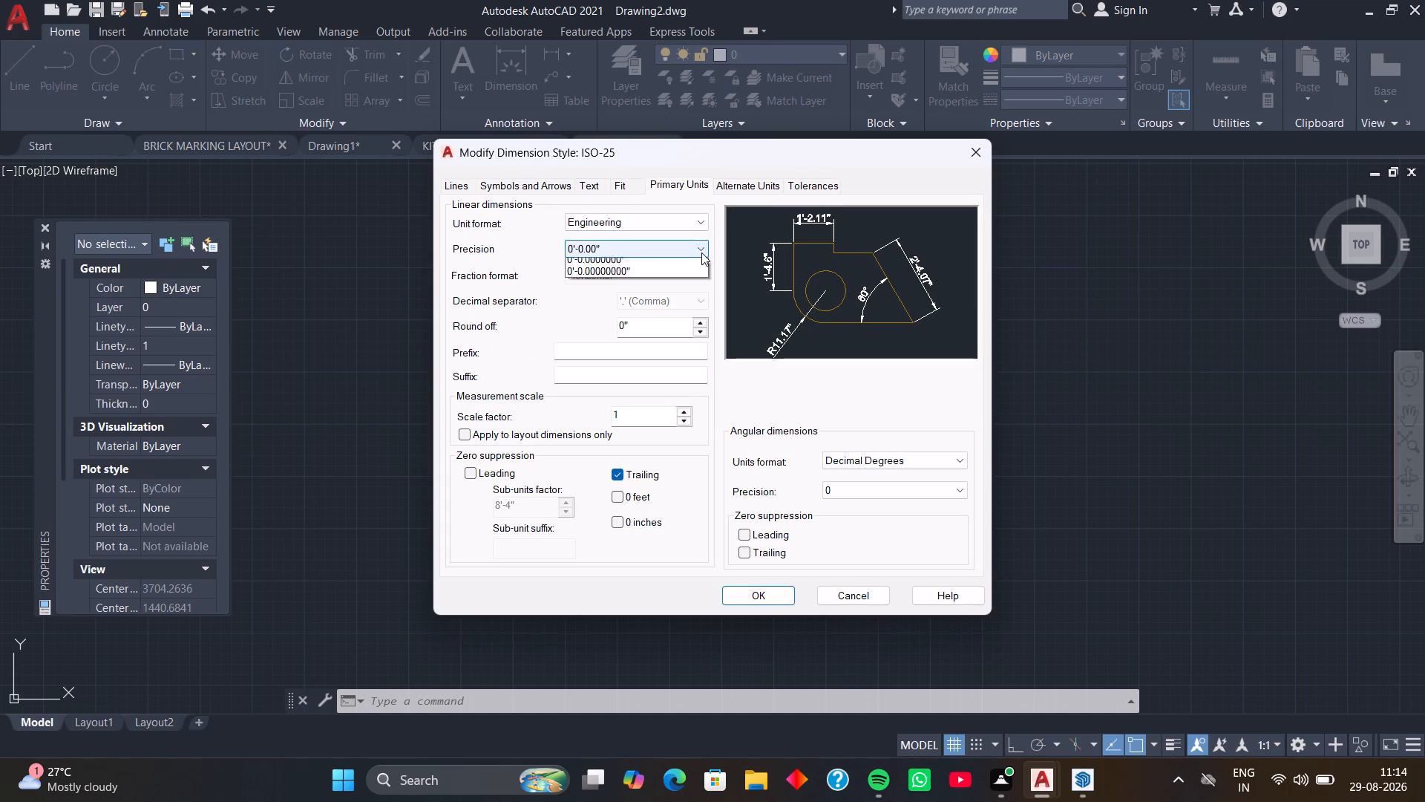
left_click(673, 273)
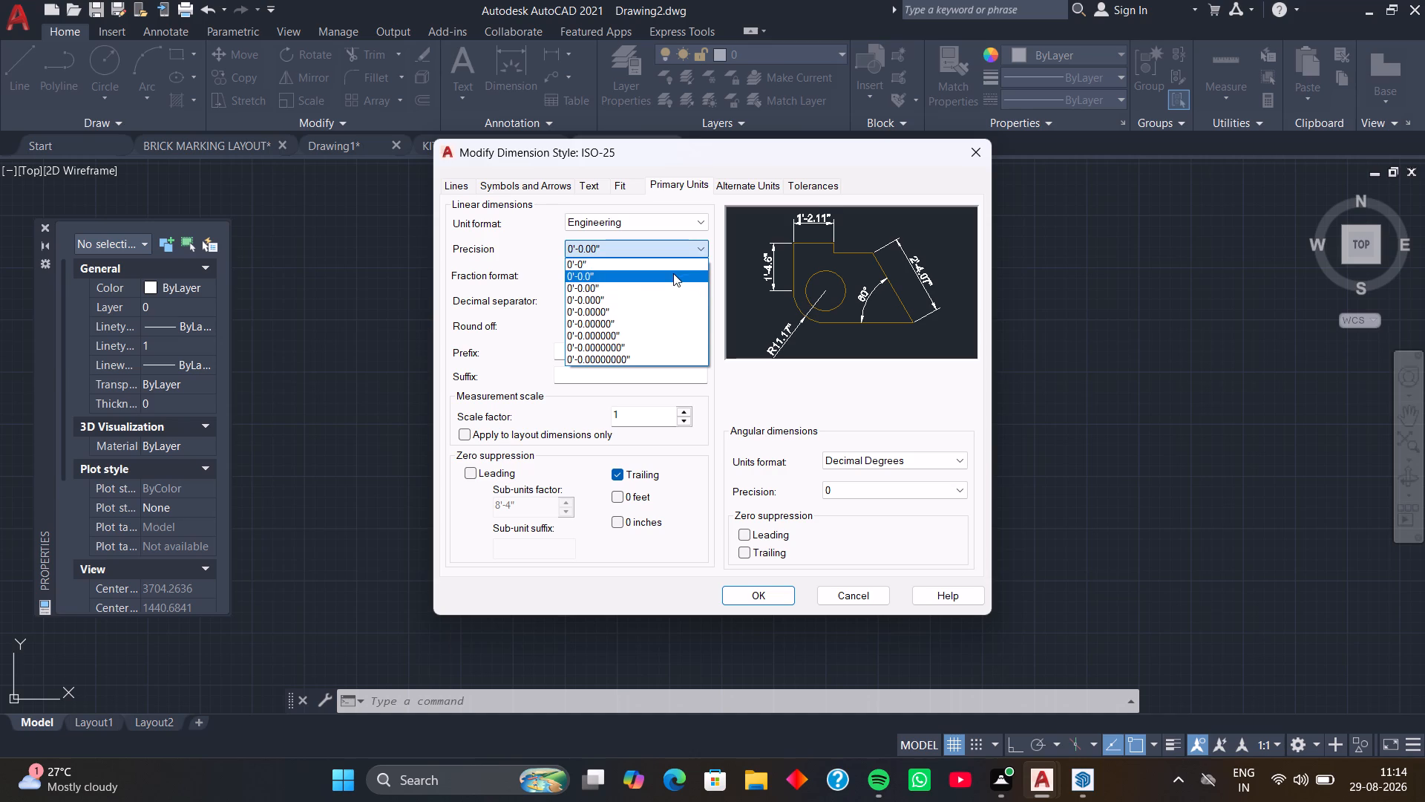
Set the ISO-25 dimension text height to 5", save the style and make it current.
left_click(591, 189)
left_click(673, 319)
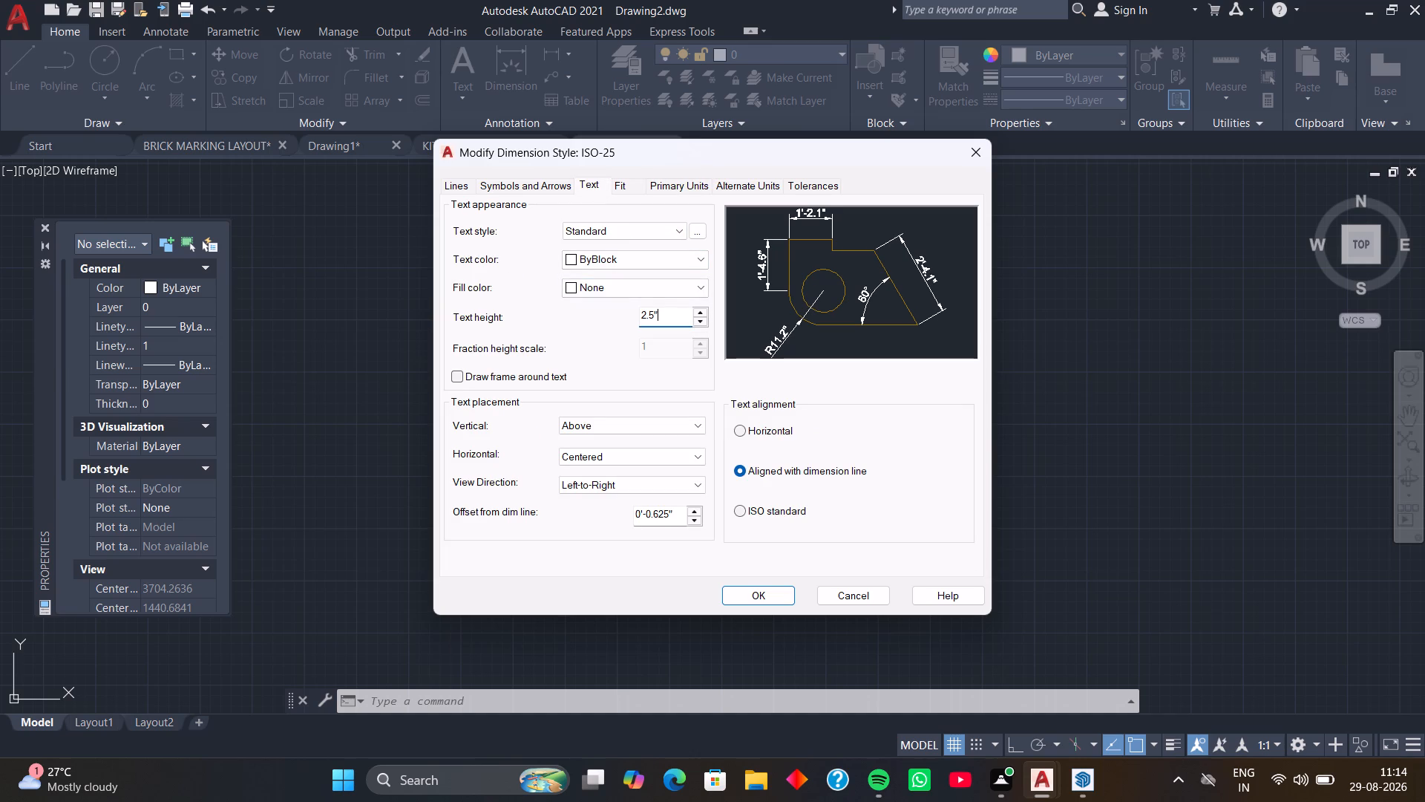
key("BackSpace")
key("BackSpace")
key("BackSpace")
key("BackSpace")
key("5")
key("Return")
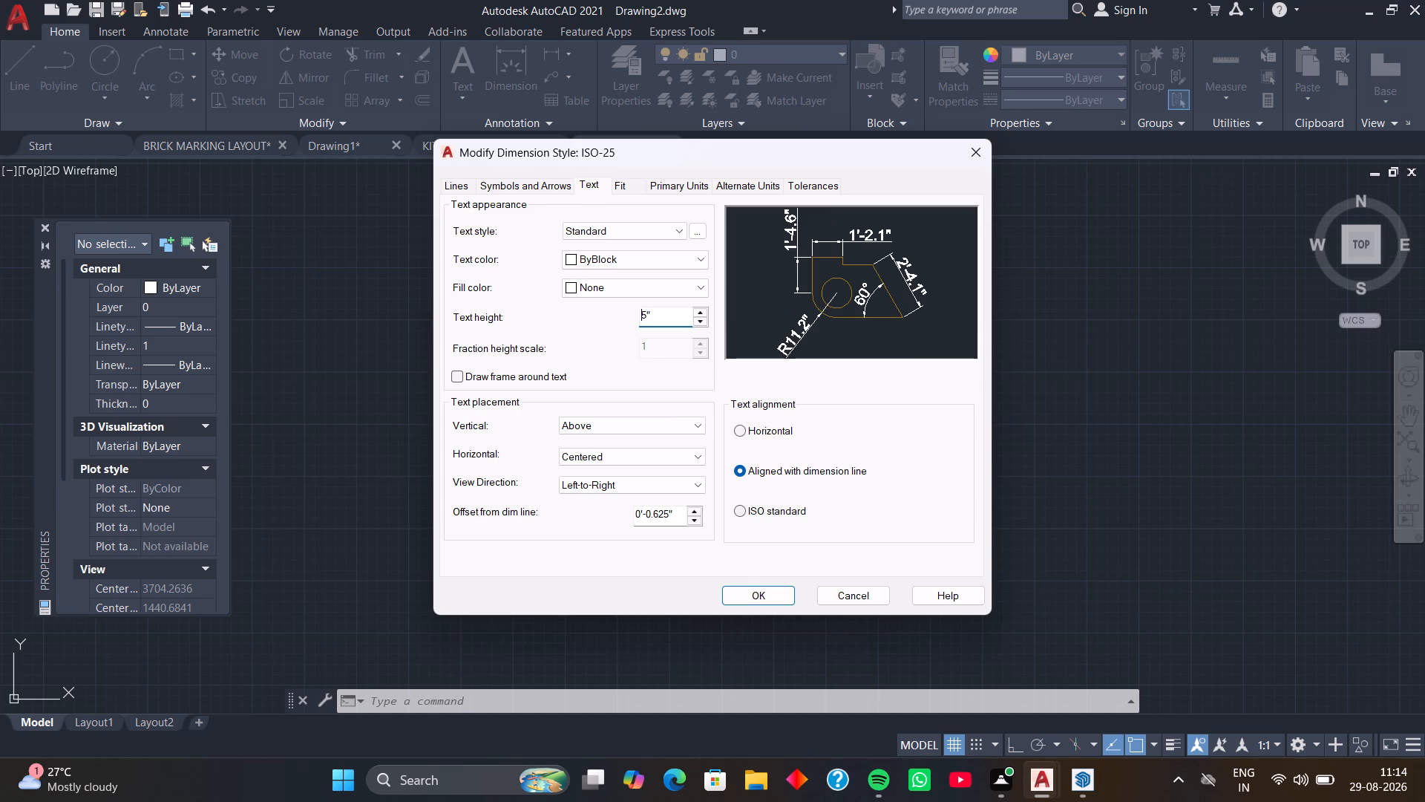
left_click(771, 600)
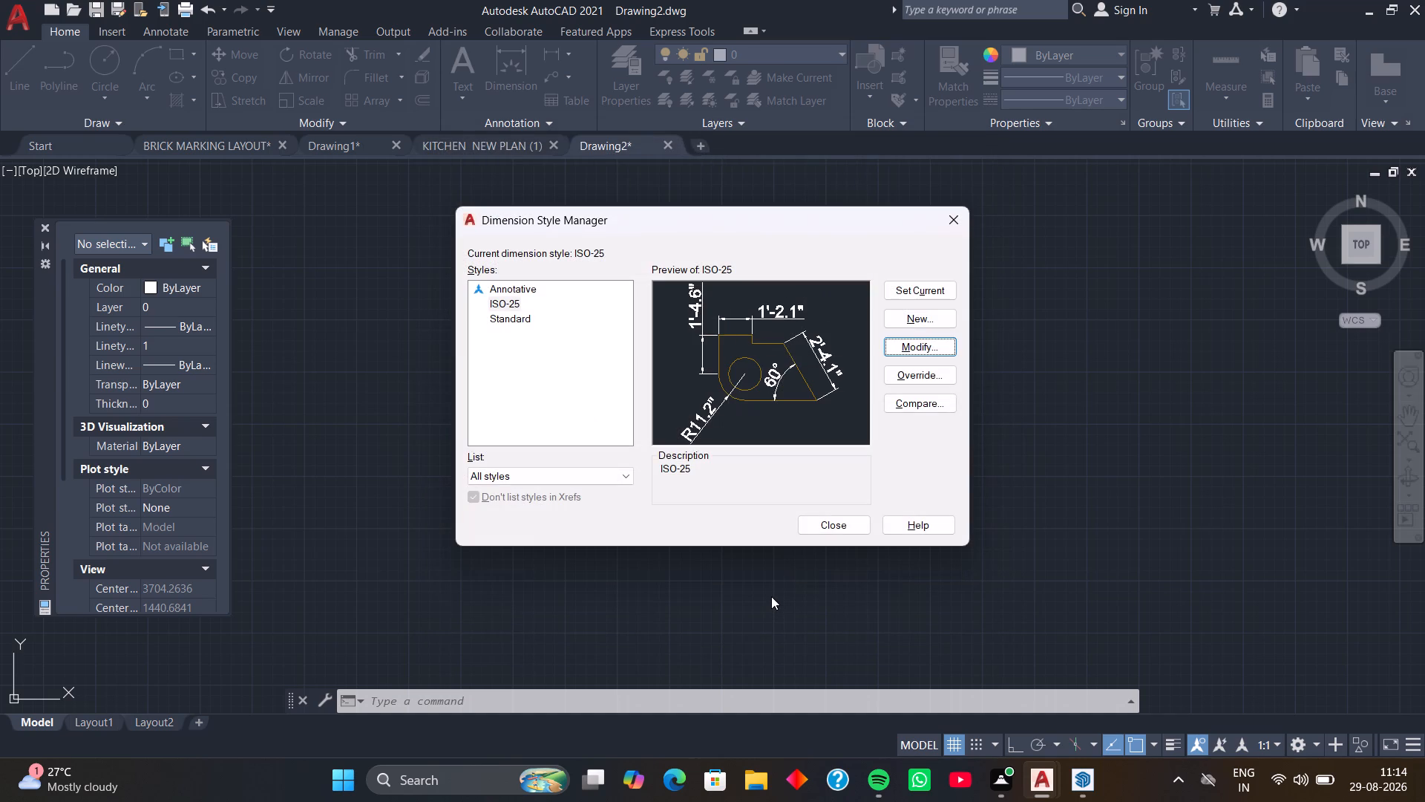
left_click(927, 286)
left_click(839, 535)
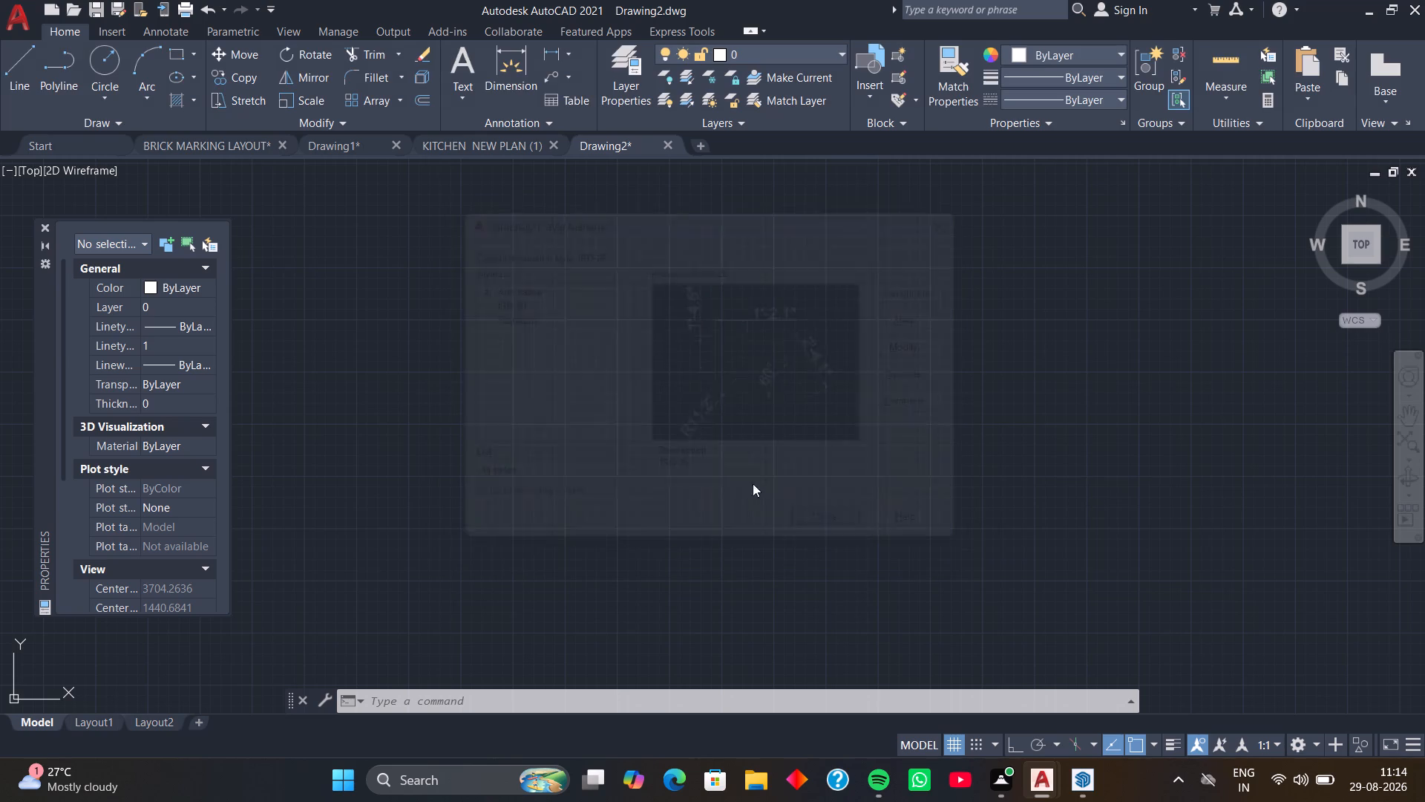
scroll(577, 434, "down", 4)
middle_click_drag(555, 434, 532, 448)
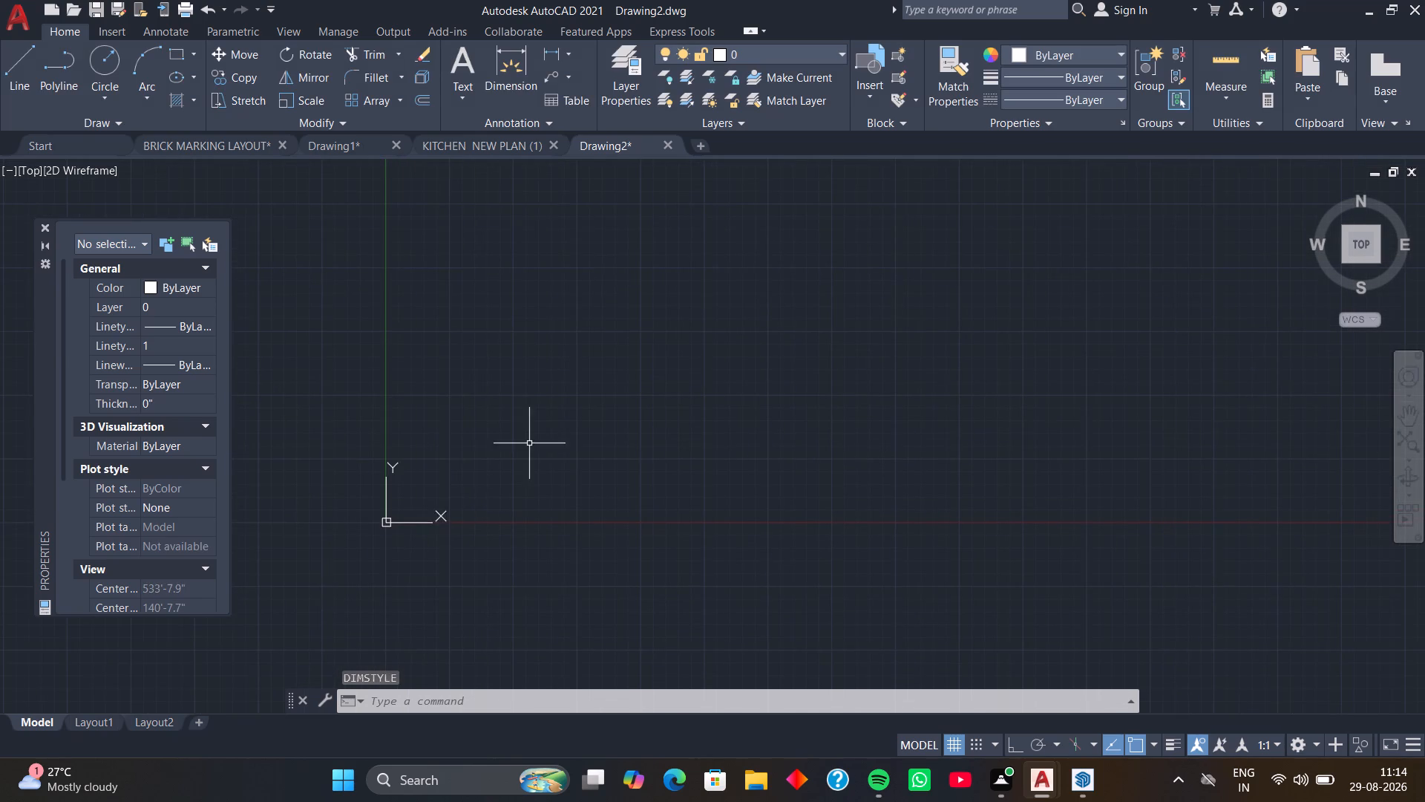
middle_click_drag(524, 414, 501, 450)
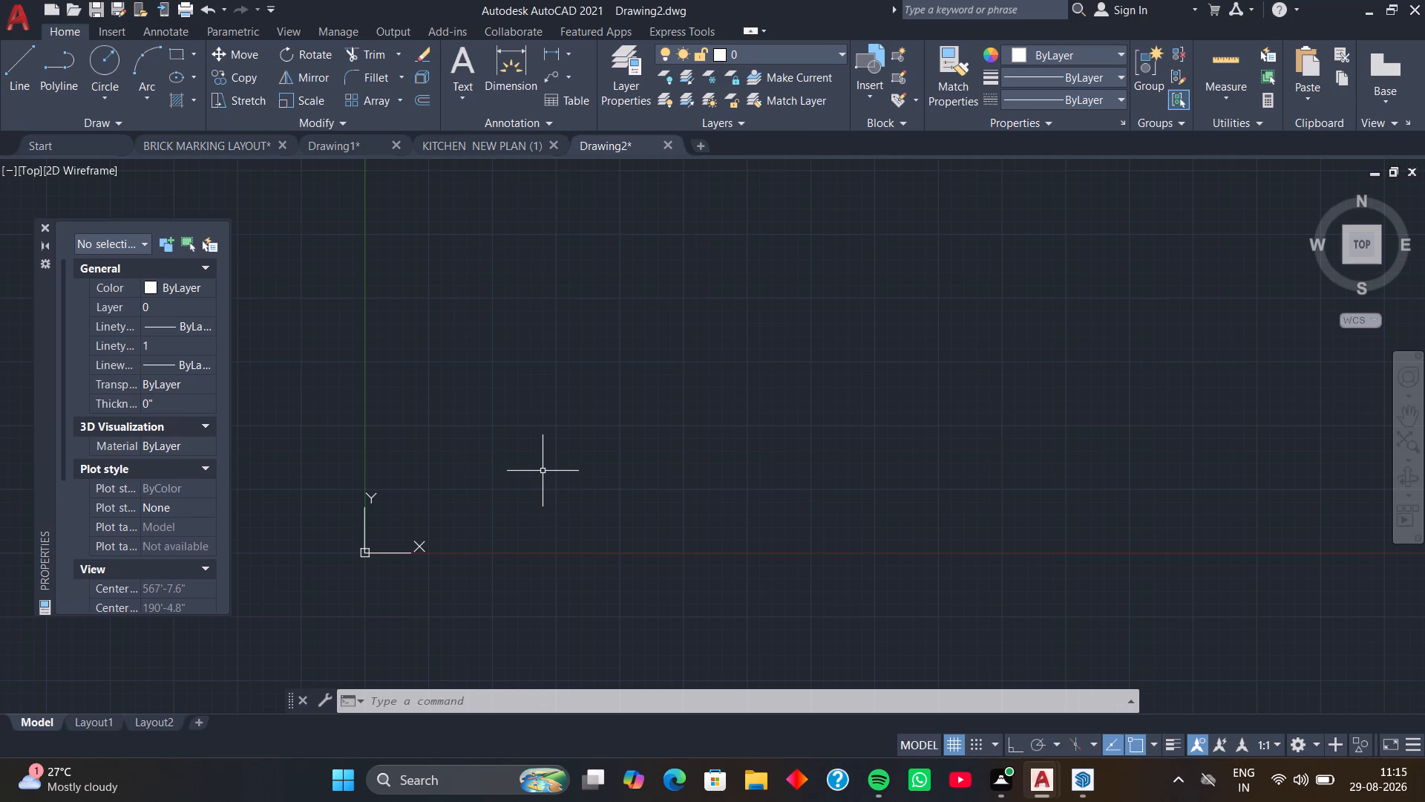
Draw one horizontal and one vertical construction line crossing each other in the empty drawing.
key("x")
type("L")
key("space")
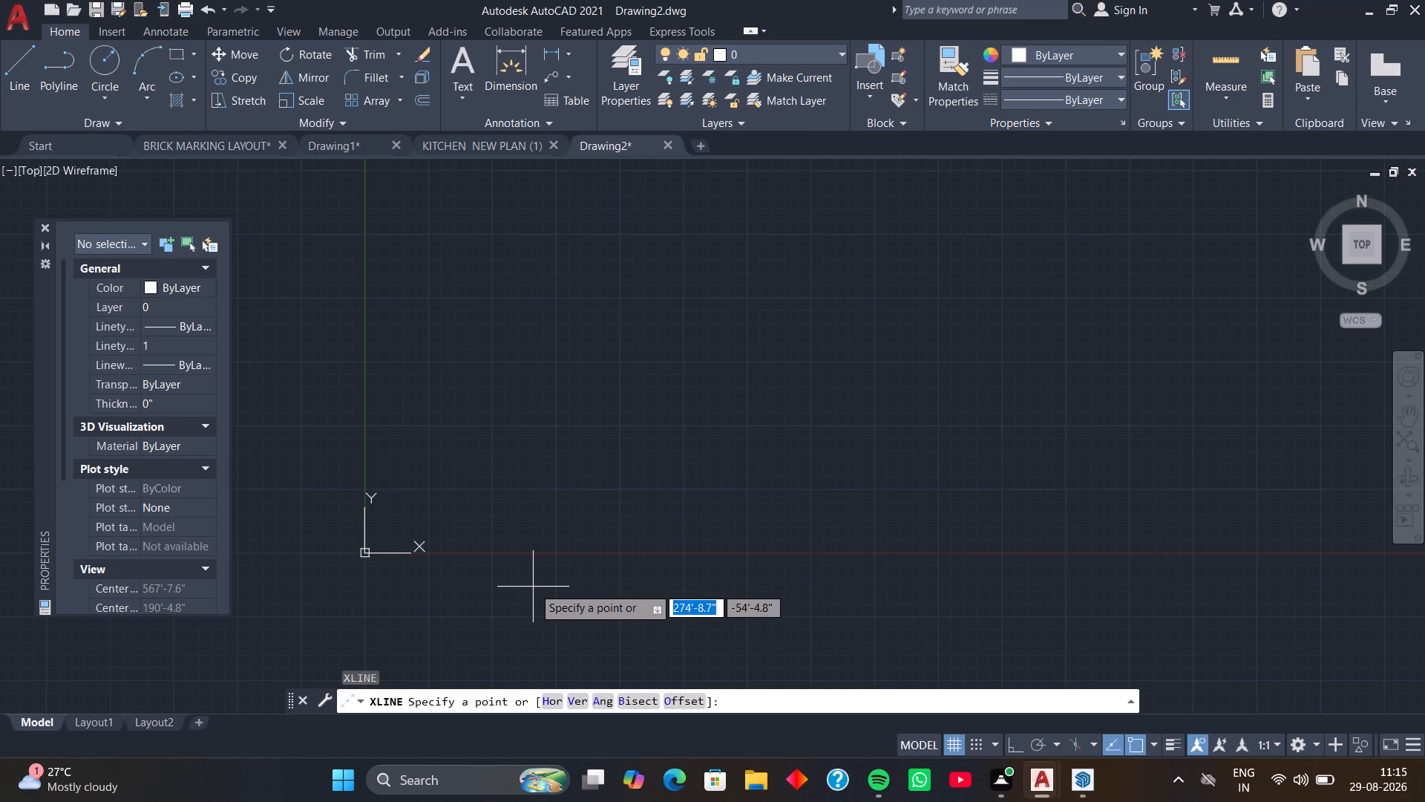
key("h")
key("space")
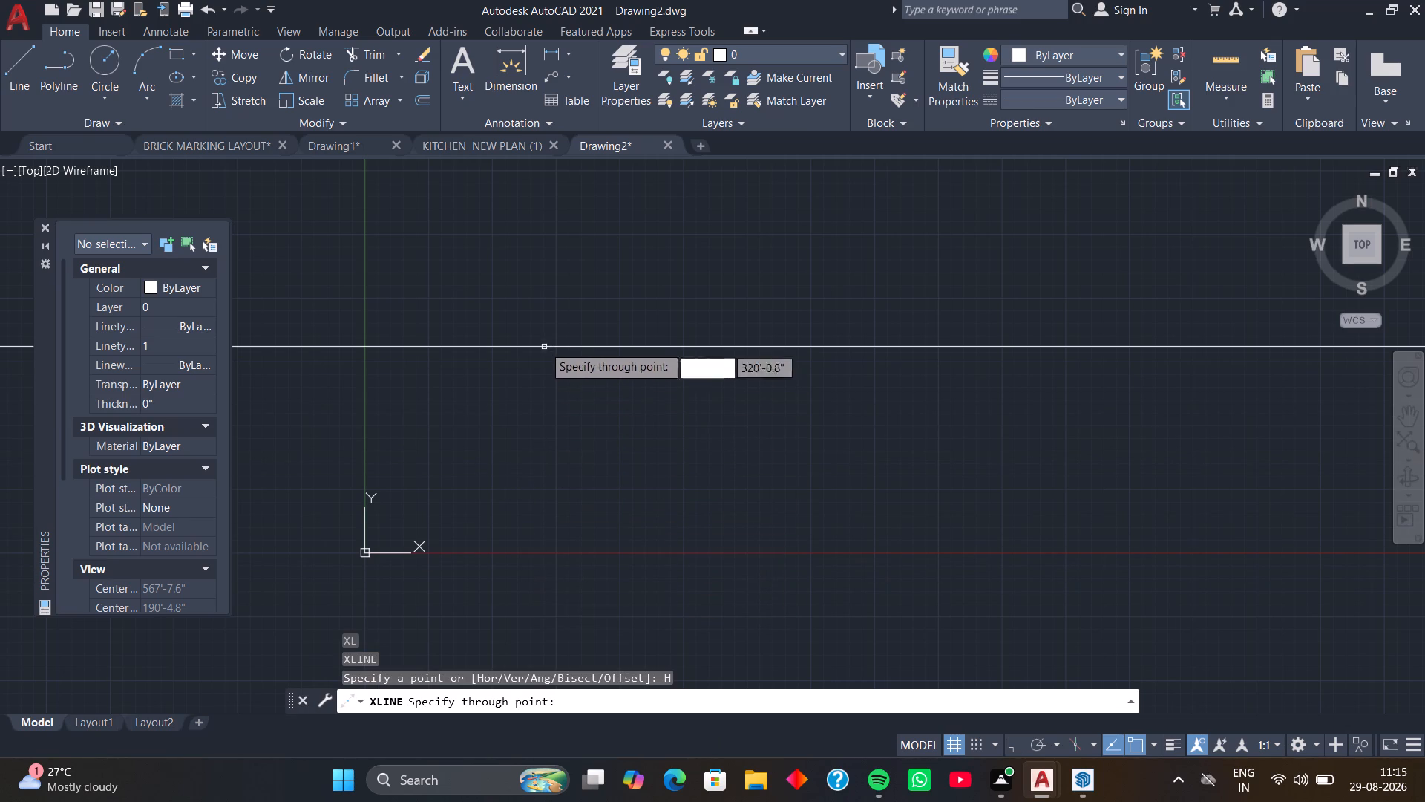
left_click(542, 341)
key("space")
key("space")
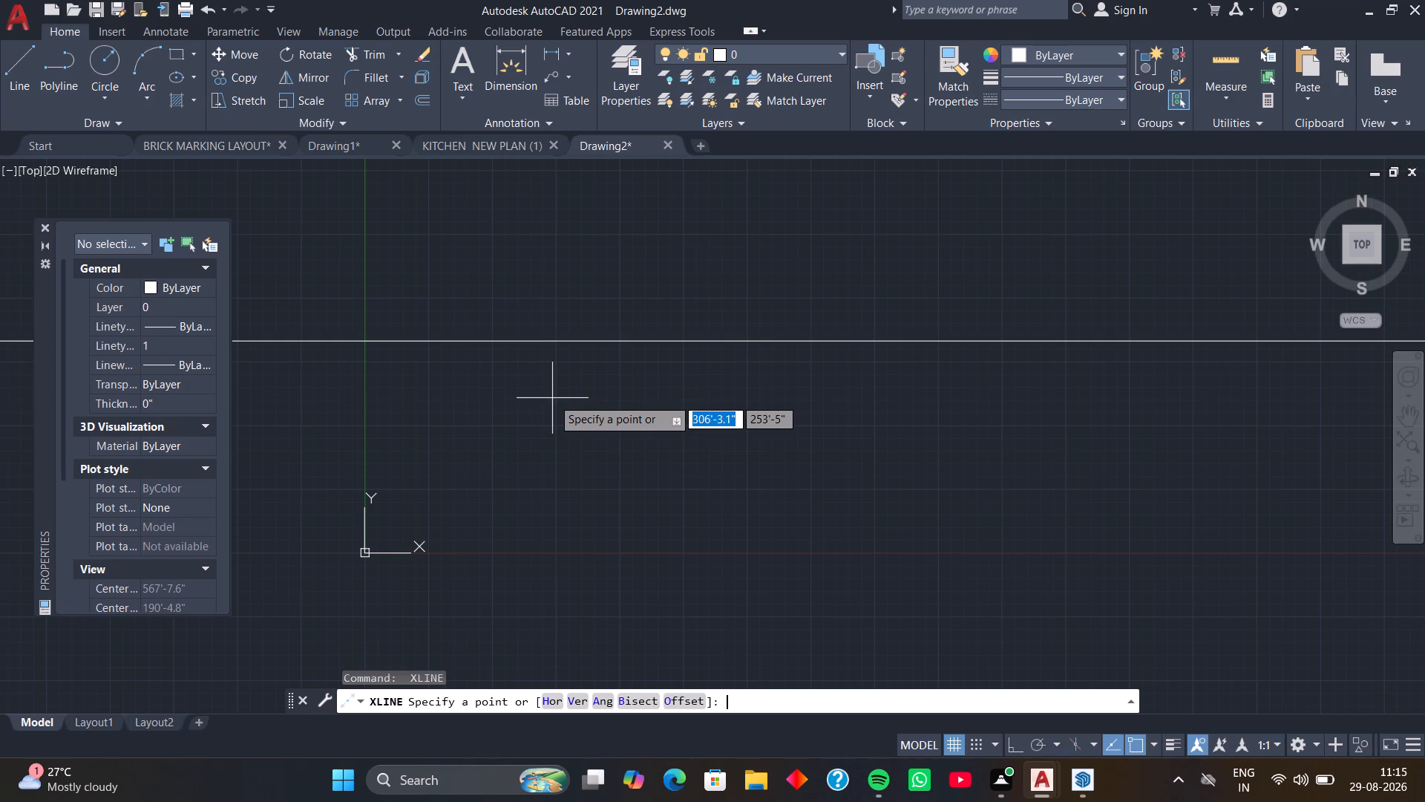
key("v")
key("space")
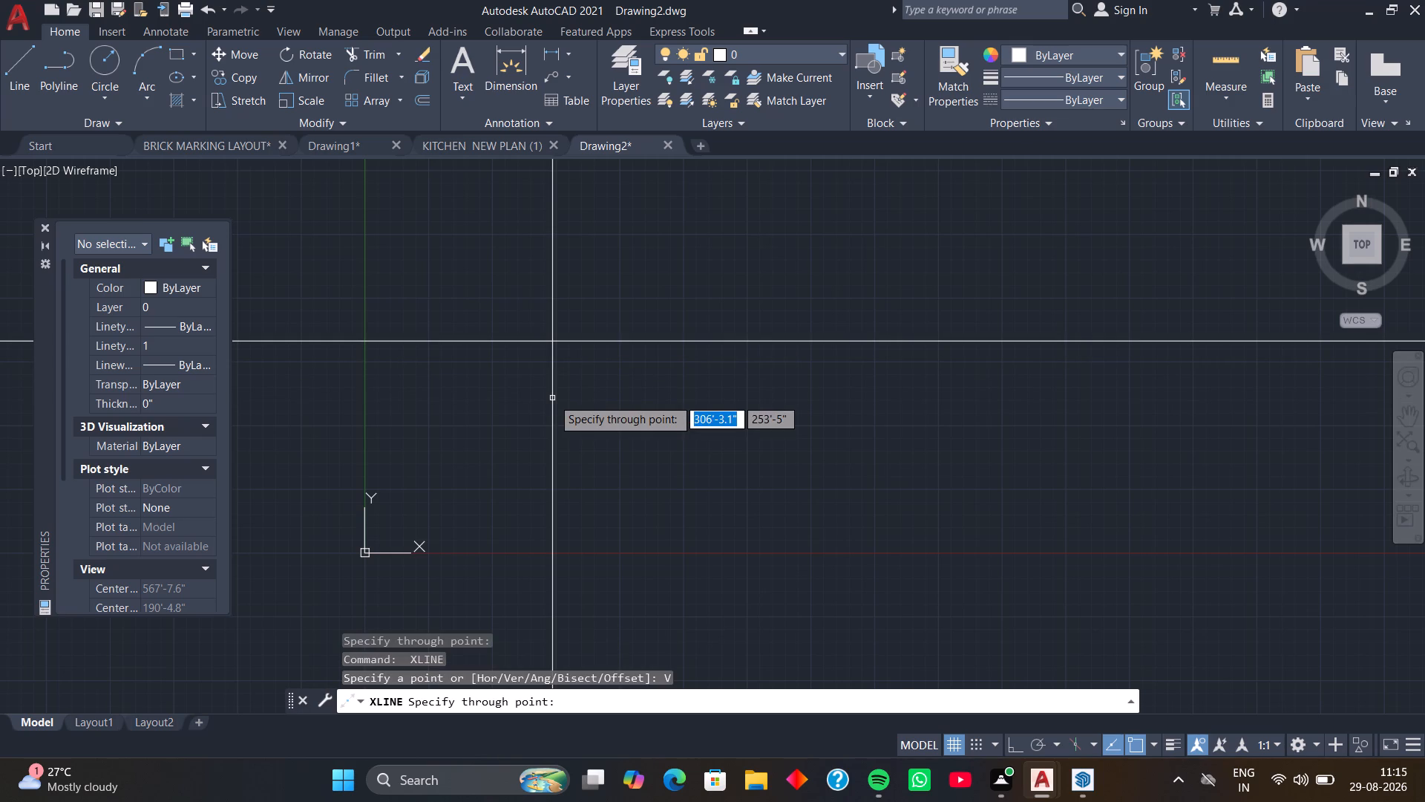
left_click(552, 398)
key("space")
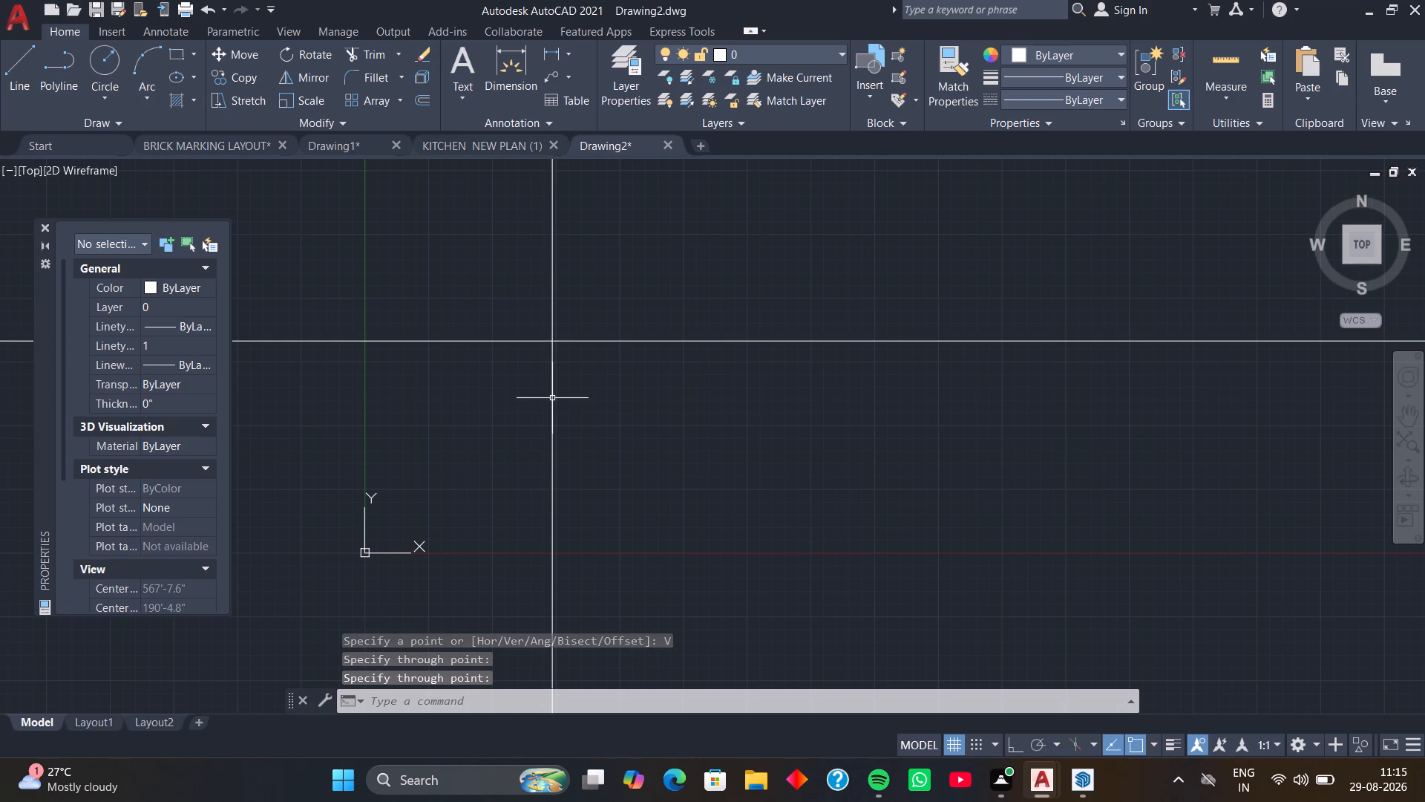
Trim the construction lines above and to the left of their crossing to form the upper-left wall corner.
type("TR")
key("space")
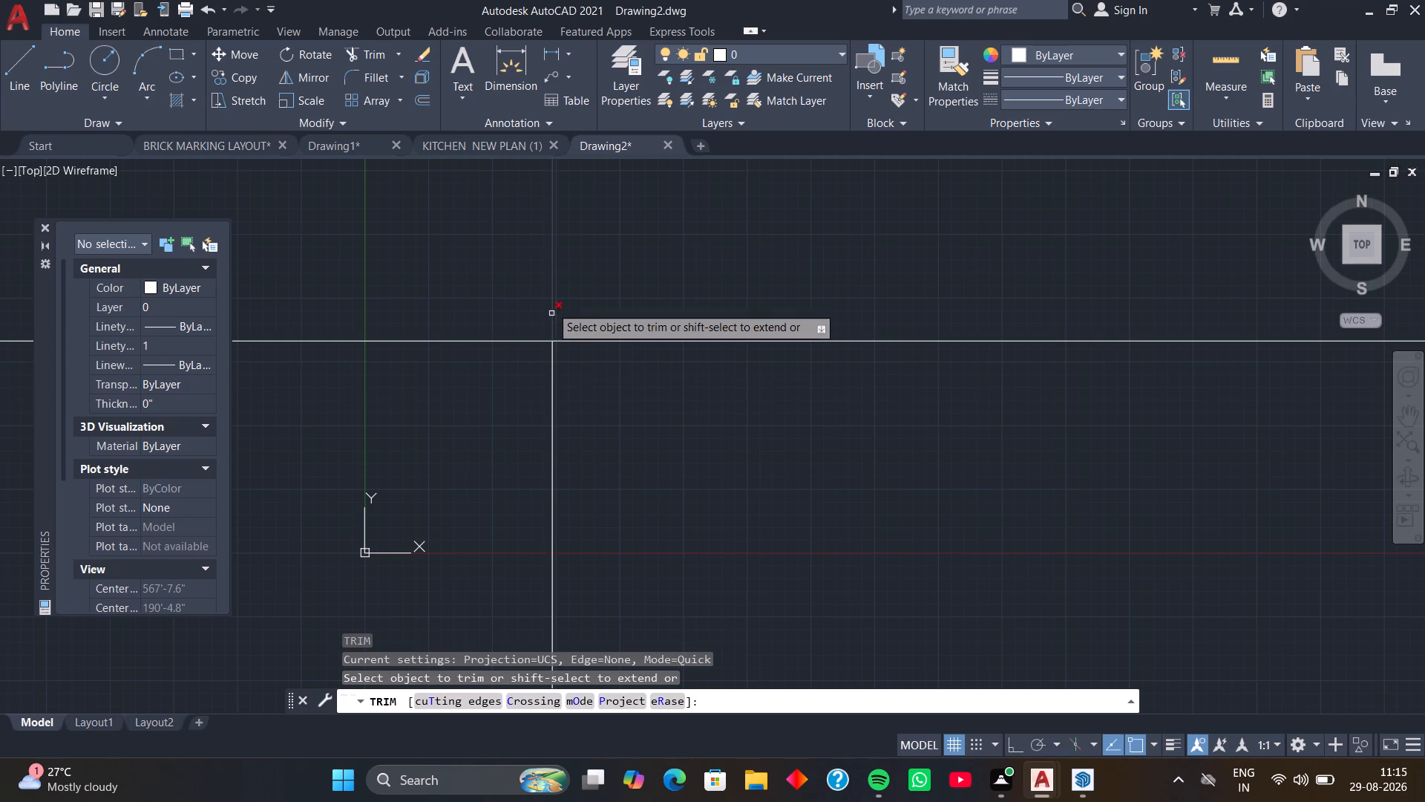
left_click(550, 293)
left_click(521, 342)
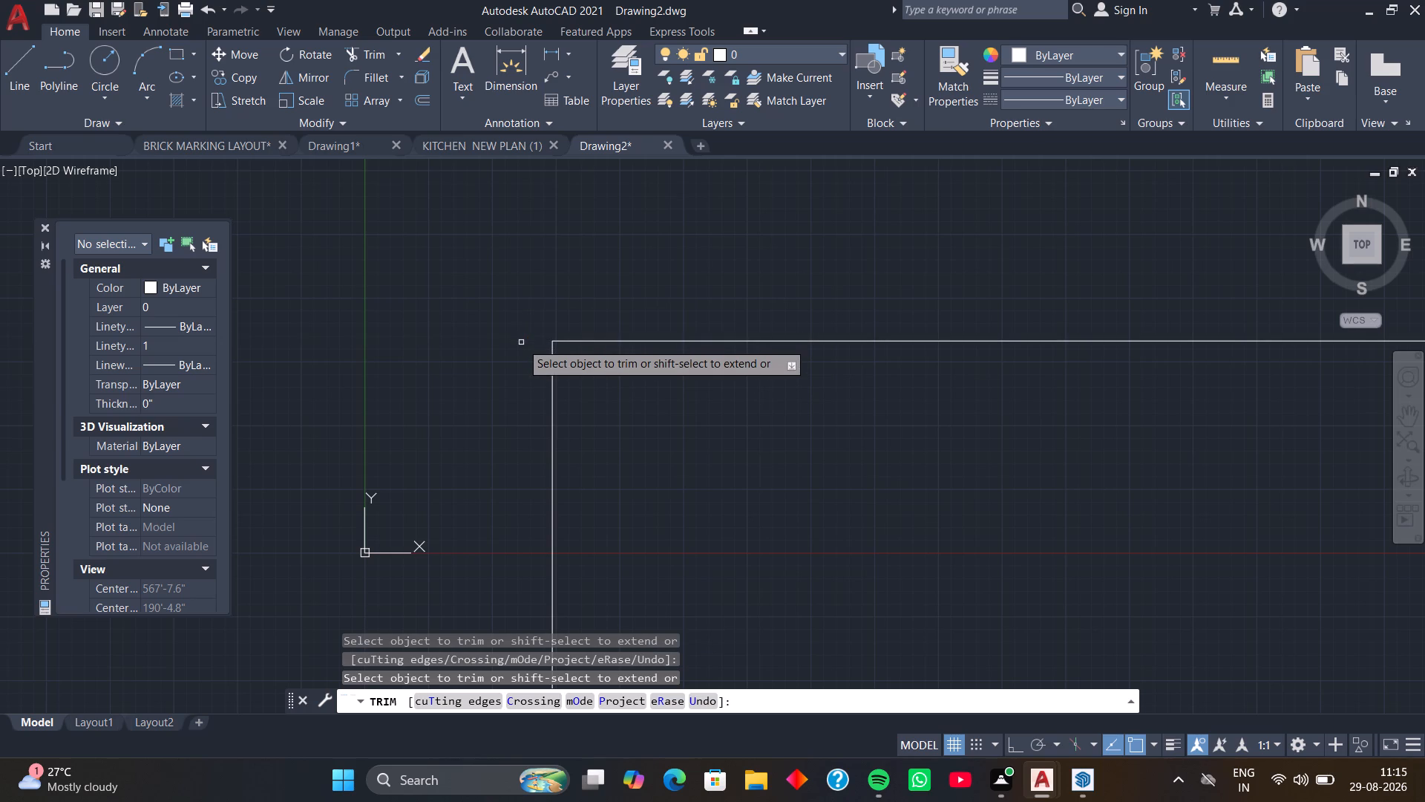
key("space")
Offset the horizontal wall line 9" downward, toward the inside of the corner.
middle_click_drag(594, 391, 488, 386)
type("O")
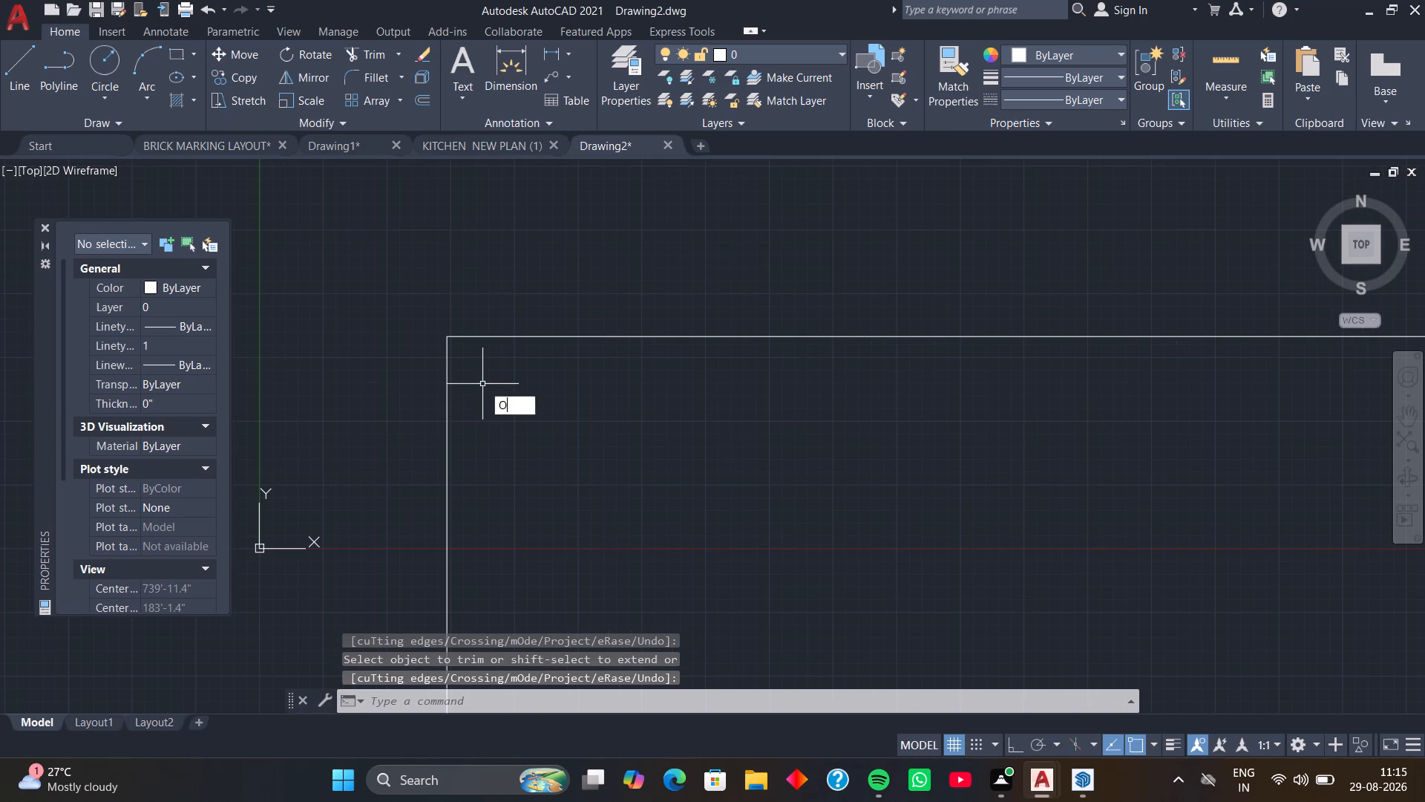
key("space")
key("space")
left_click(511, 334)
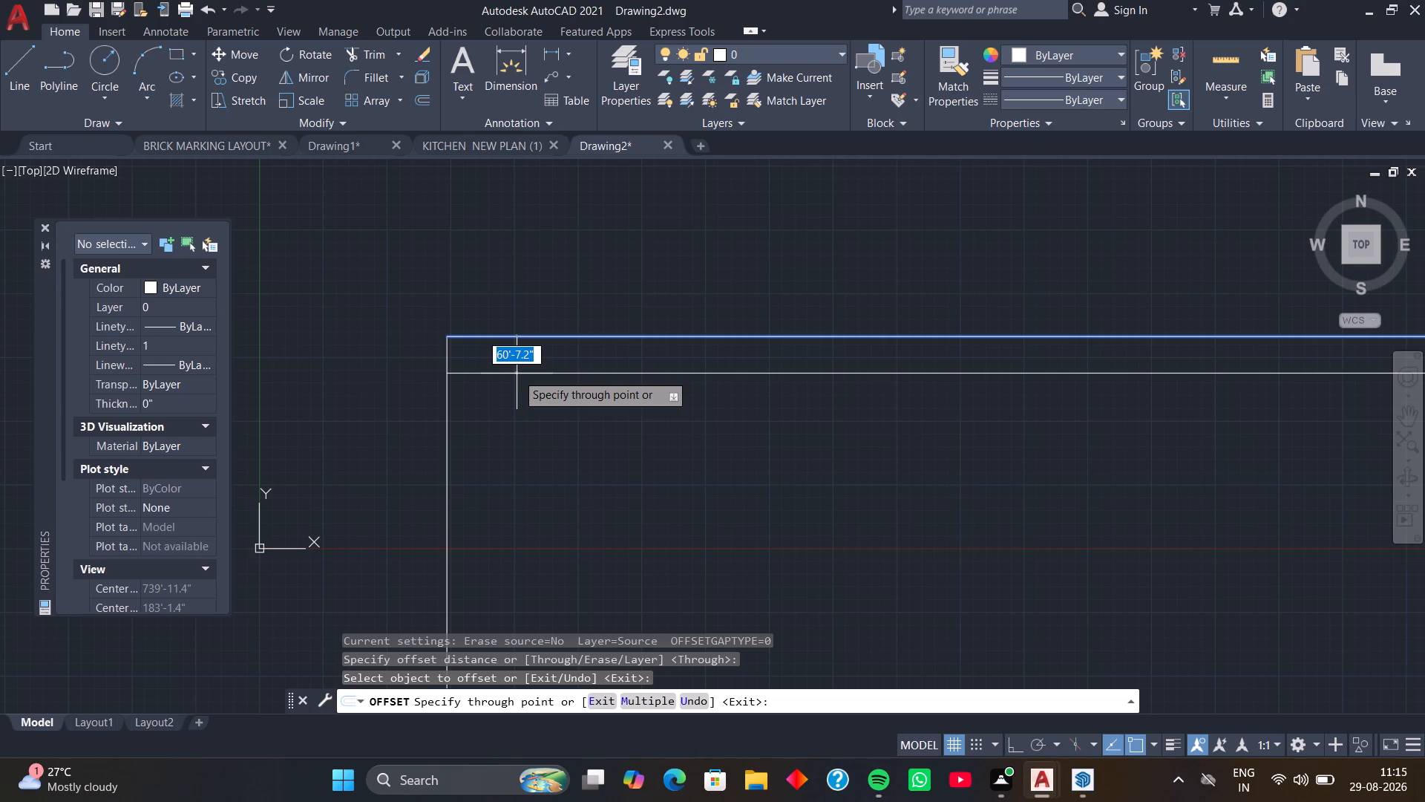
key("9")
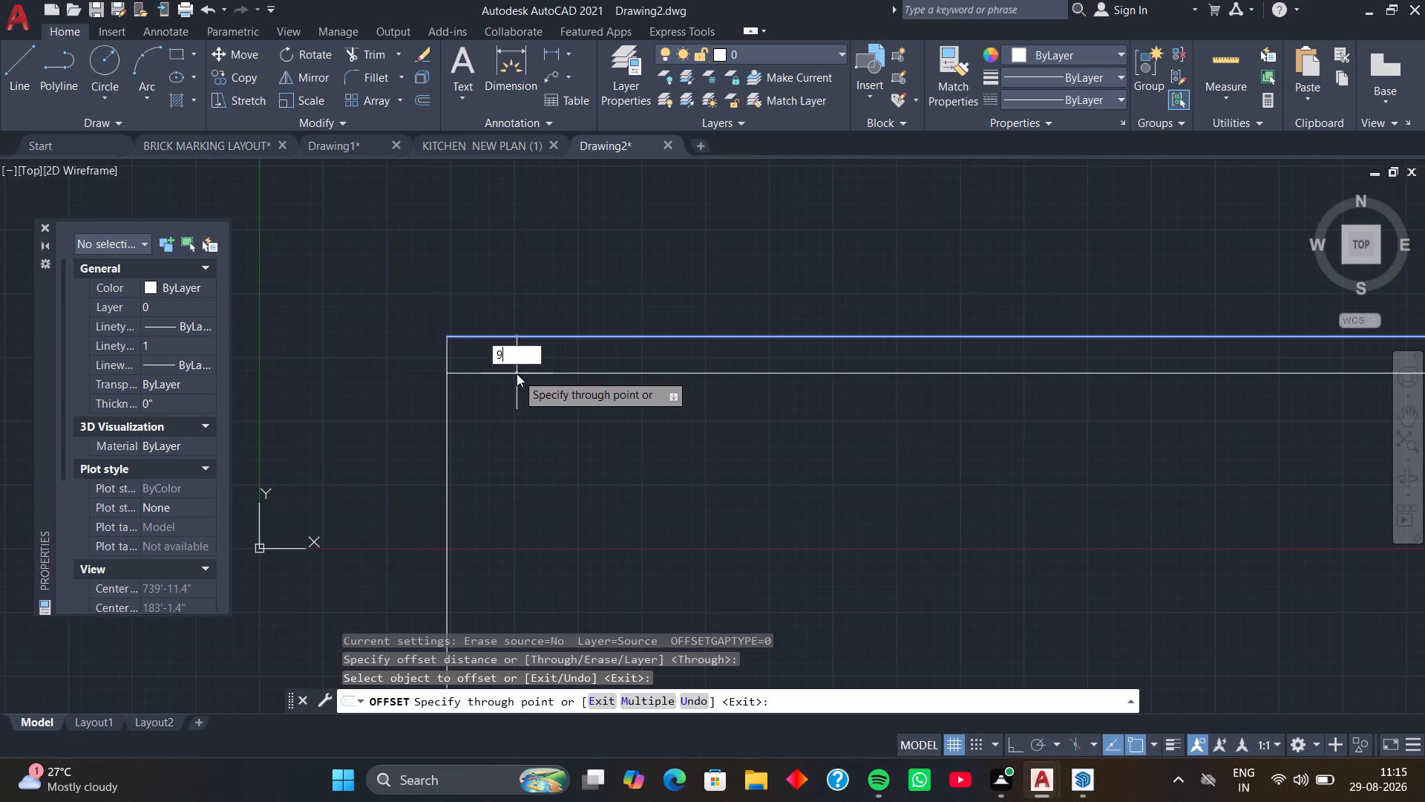
key("Return")
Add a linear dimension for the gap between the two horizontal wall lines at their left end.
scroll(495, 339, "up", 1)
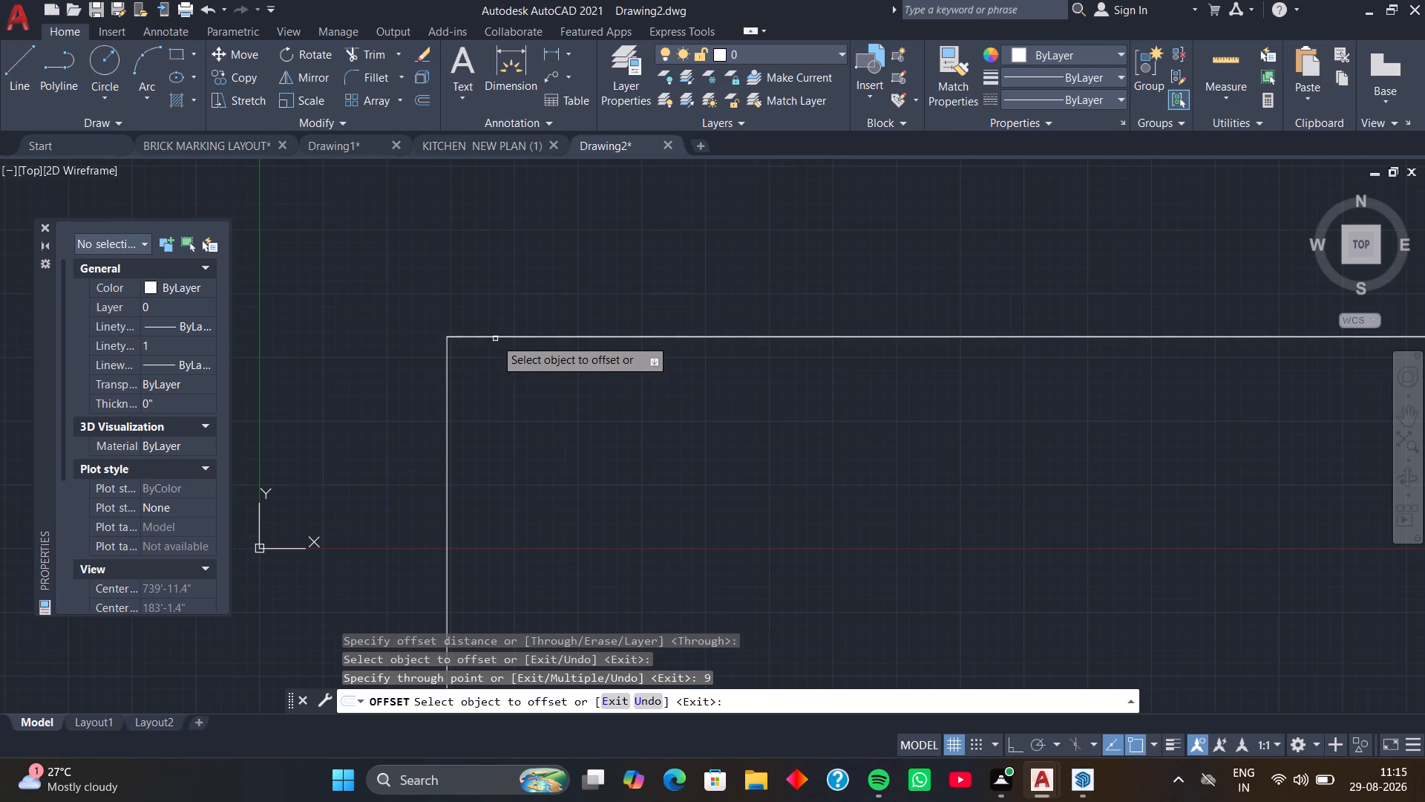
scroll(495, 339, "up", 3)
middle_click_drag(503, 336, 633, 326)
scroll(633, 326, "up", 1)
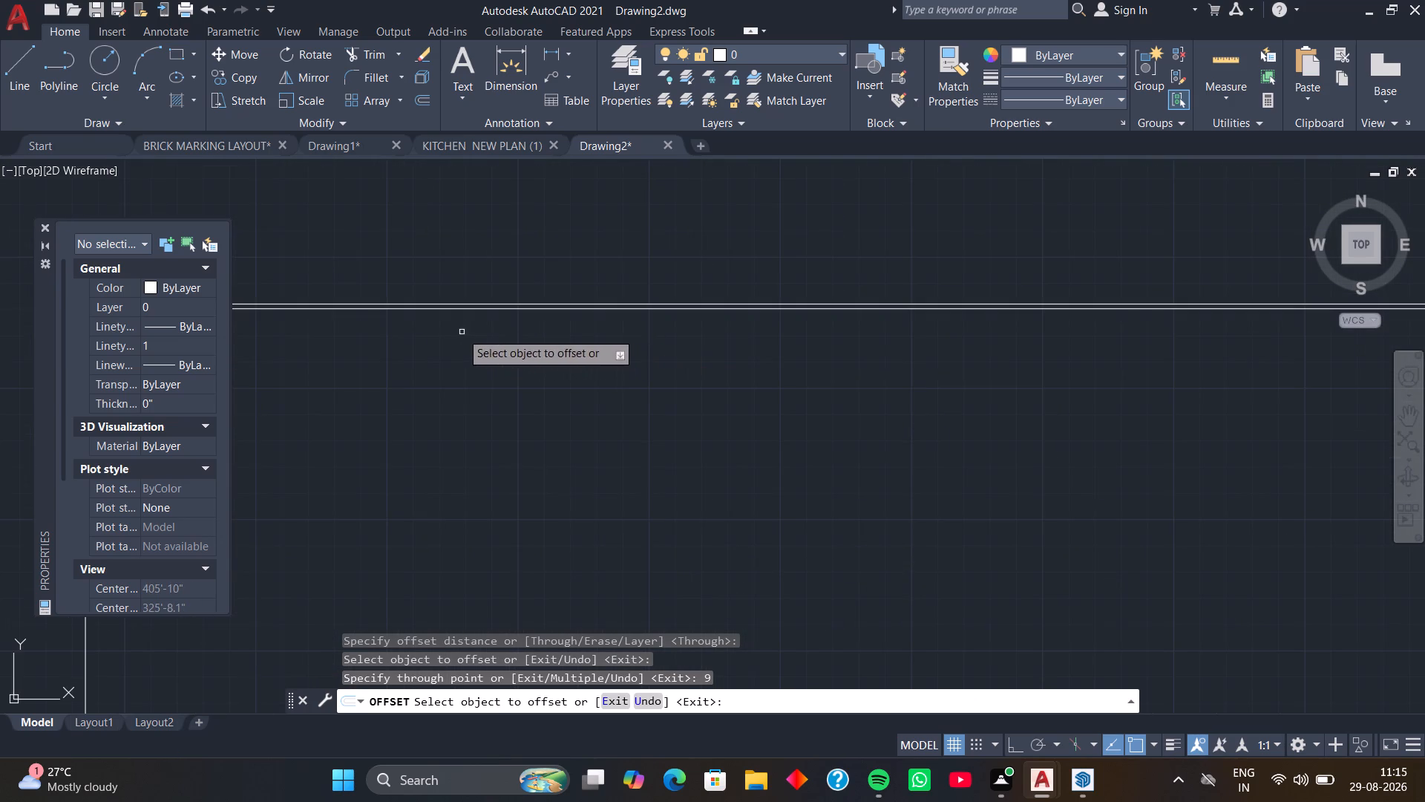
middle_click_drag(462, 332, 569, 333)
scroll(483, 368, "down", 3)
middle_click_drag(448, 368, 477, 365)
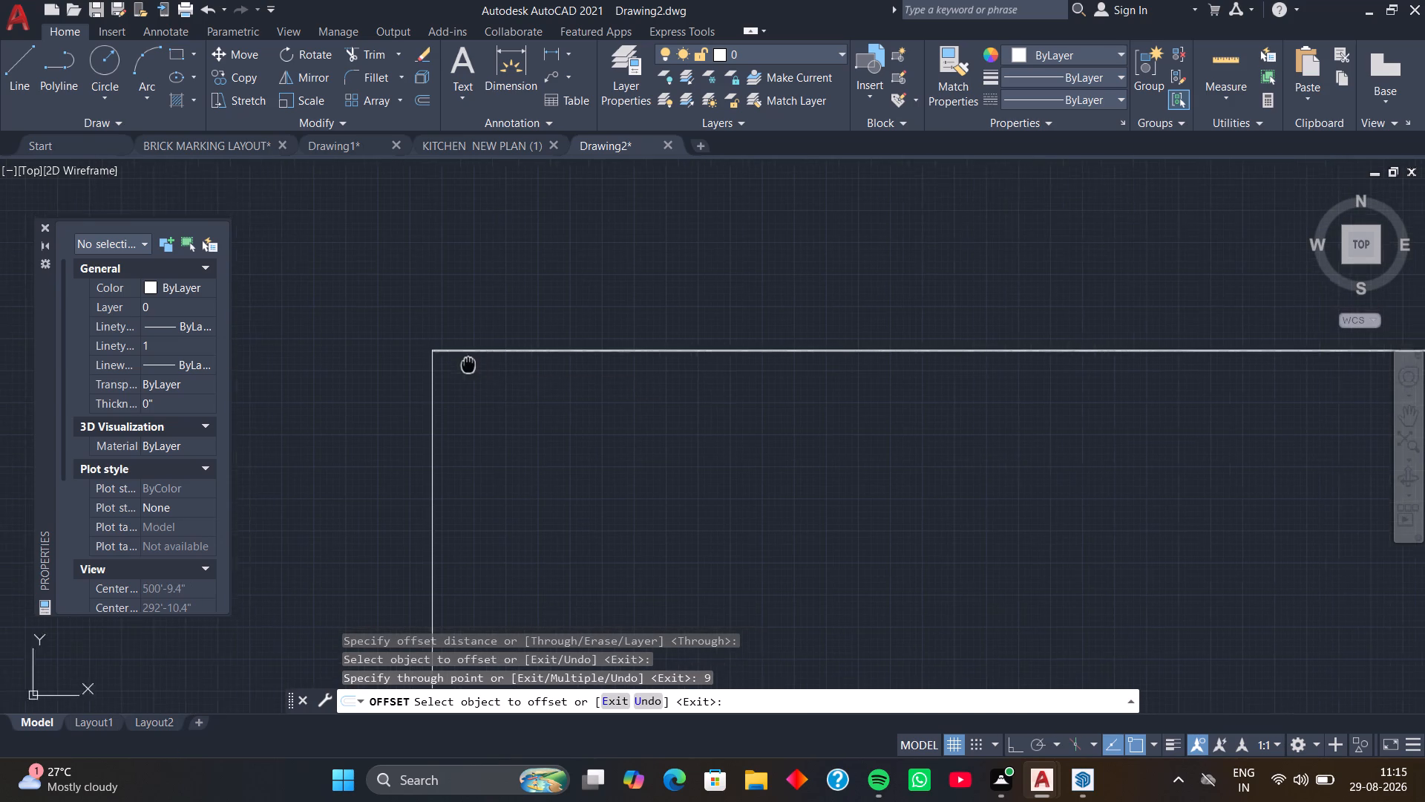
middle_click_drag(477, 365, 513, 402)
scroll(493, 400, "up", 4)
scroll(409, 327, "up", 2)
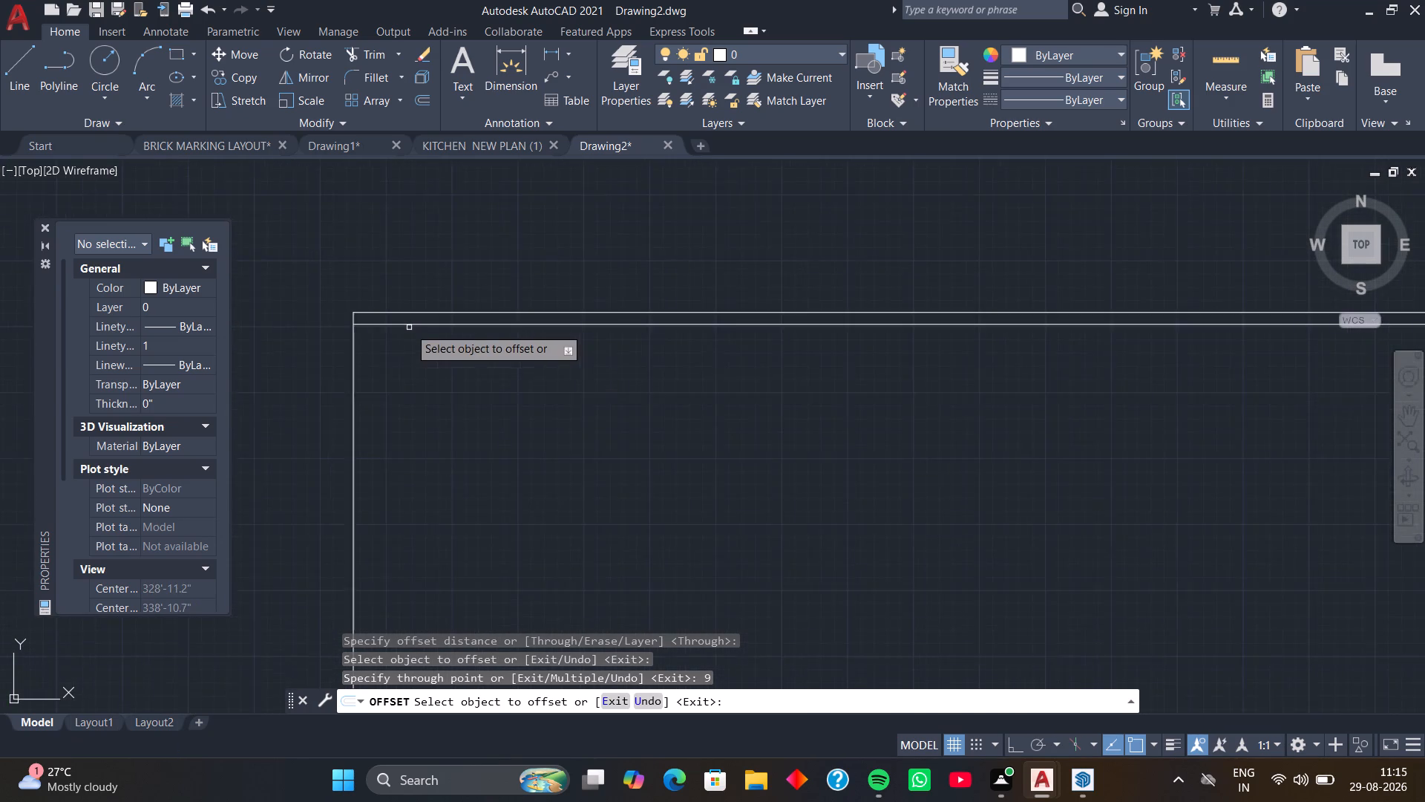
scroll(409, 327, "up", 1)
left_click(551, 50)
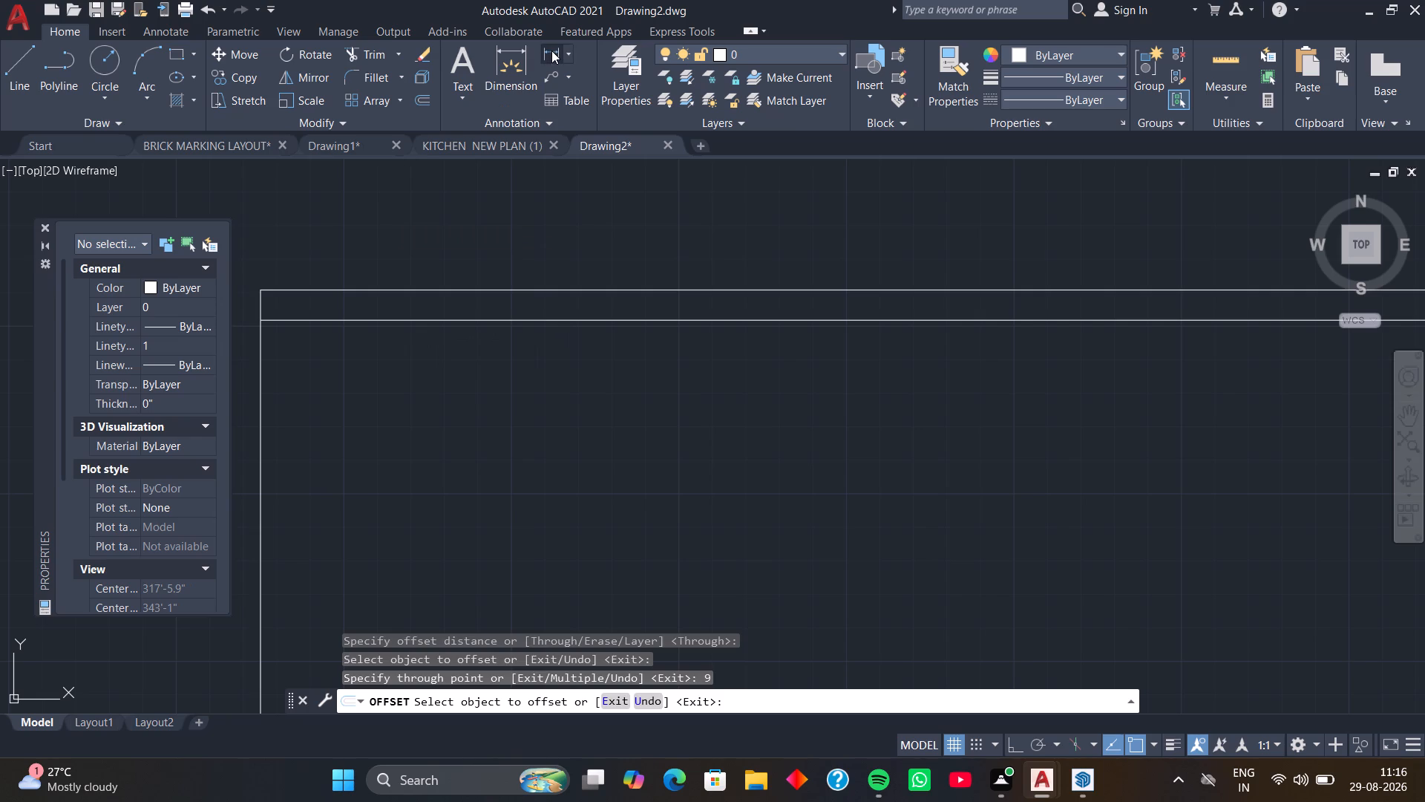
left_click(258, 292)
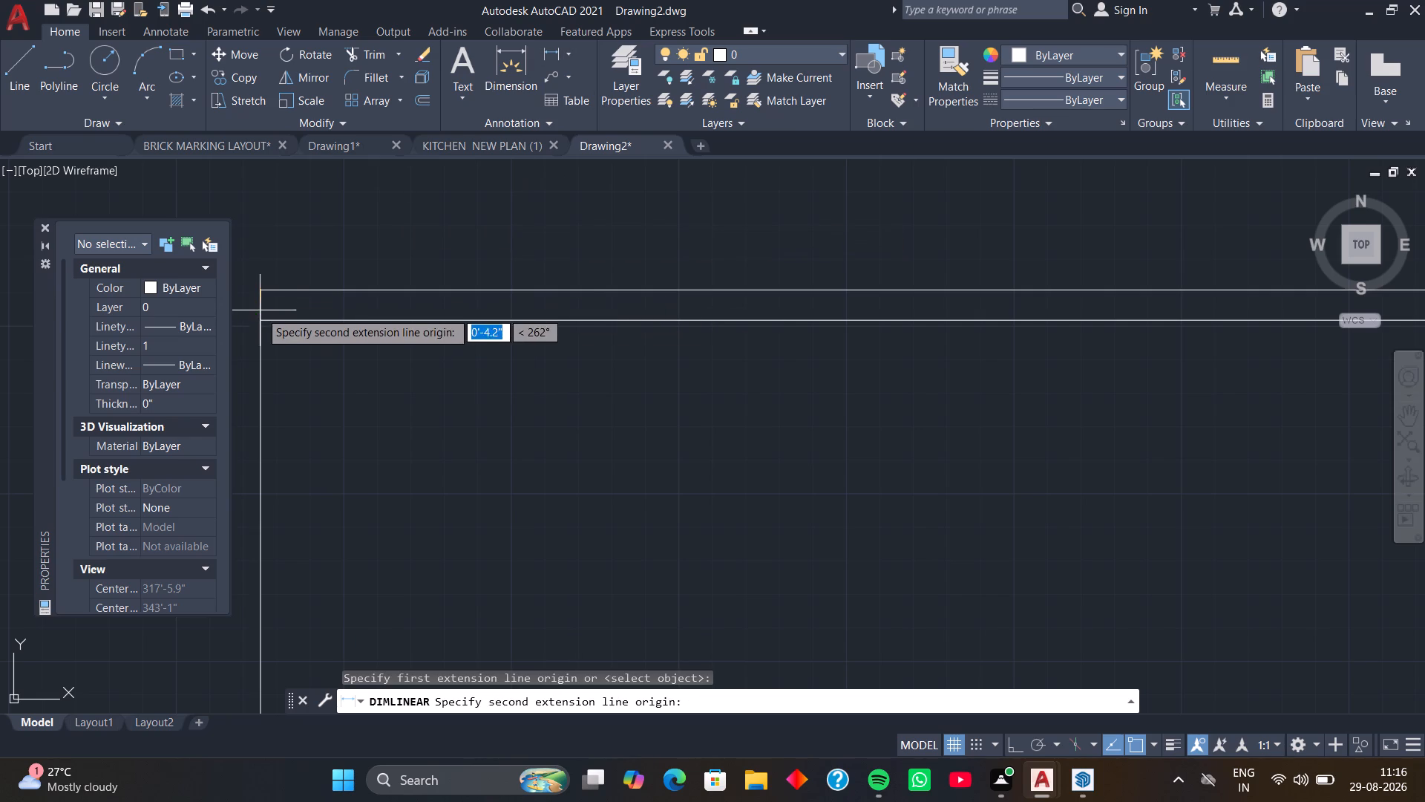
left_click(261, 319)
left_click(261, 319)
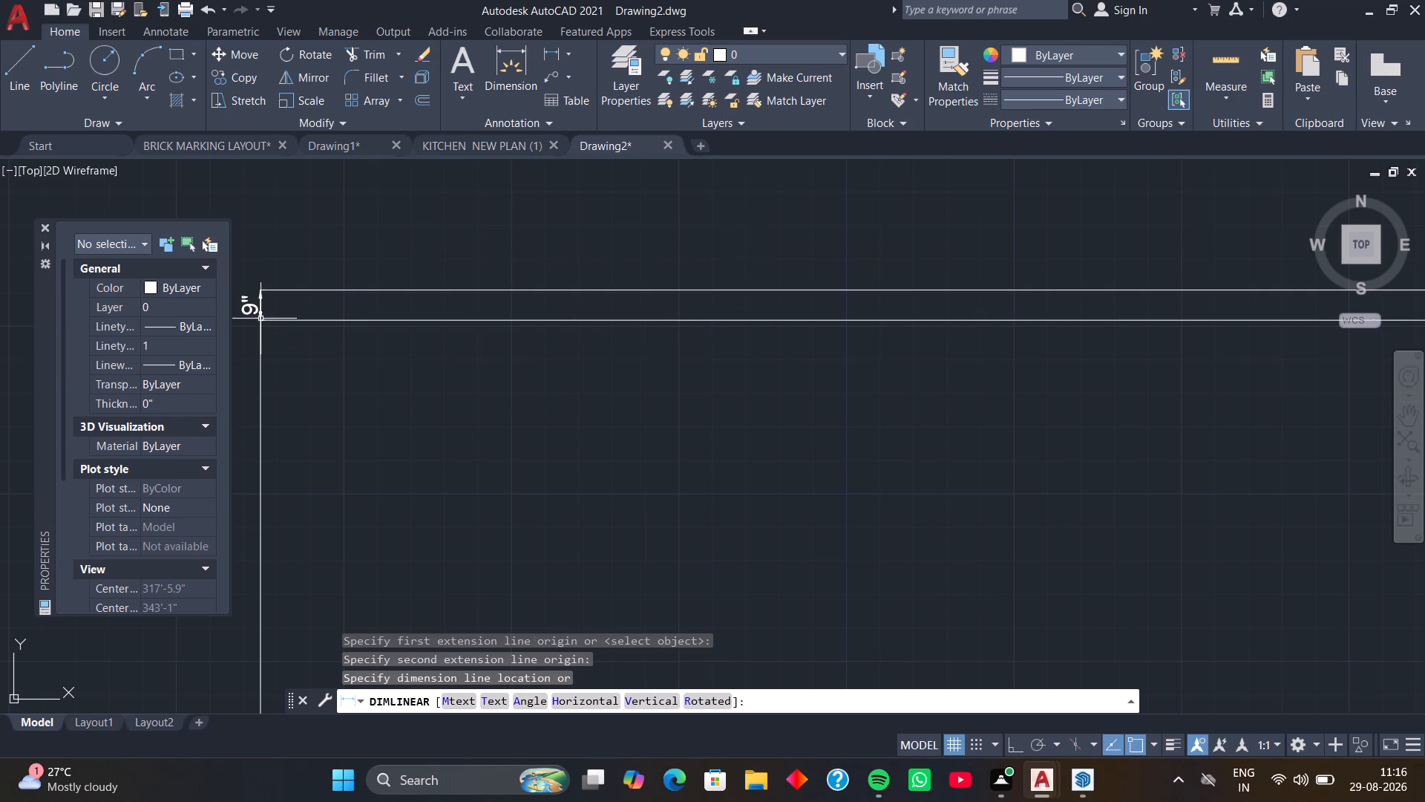
Offset the vertical wall line 9" to the right, toward the inside of the corner.
middle_click_drag(334, 351, 446, 310)
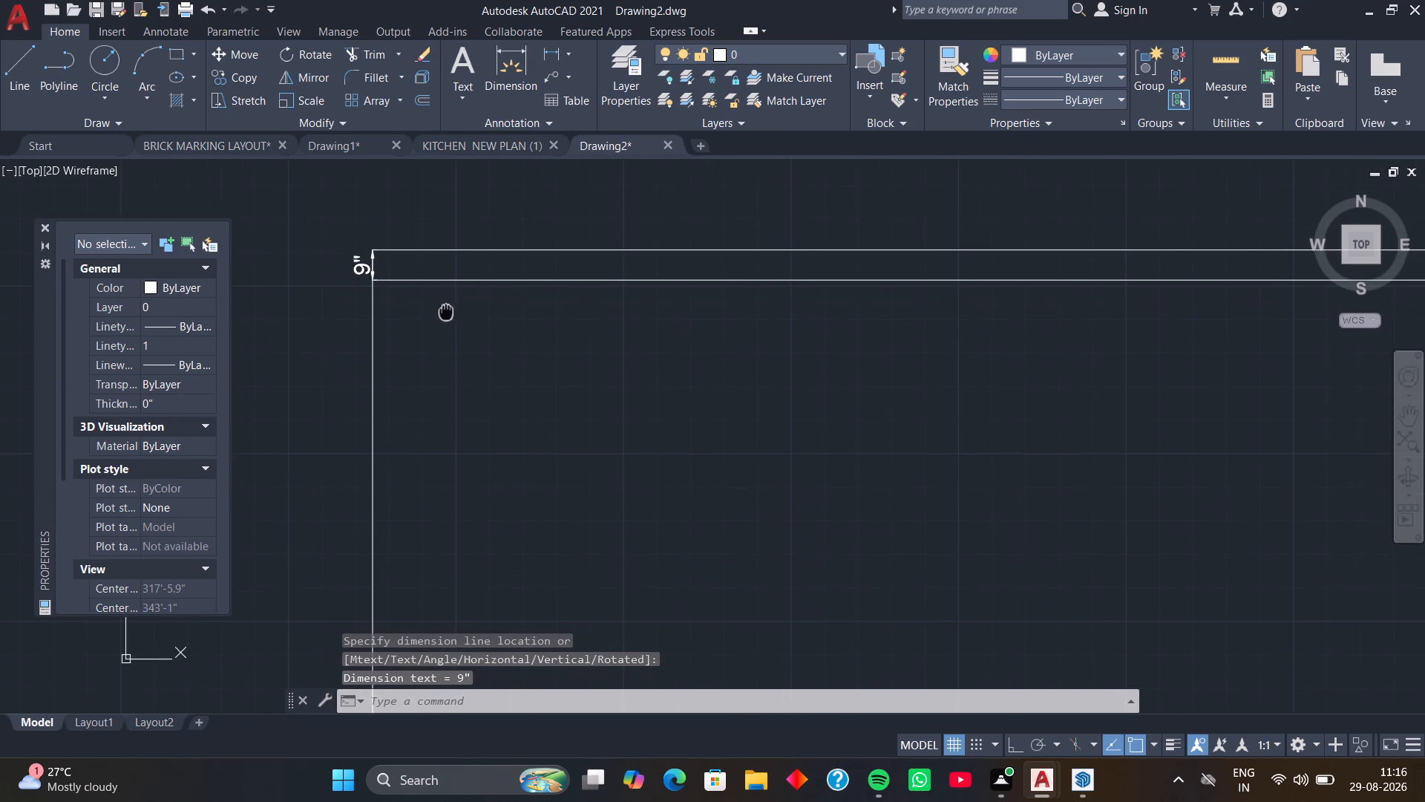
middle_click_drag(415, 312, 428, 310)
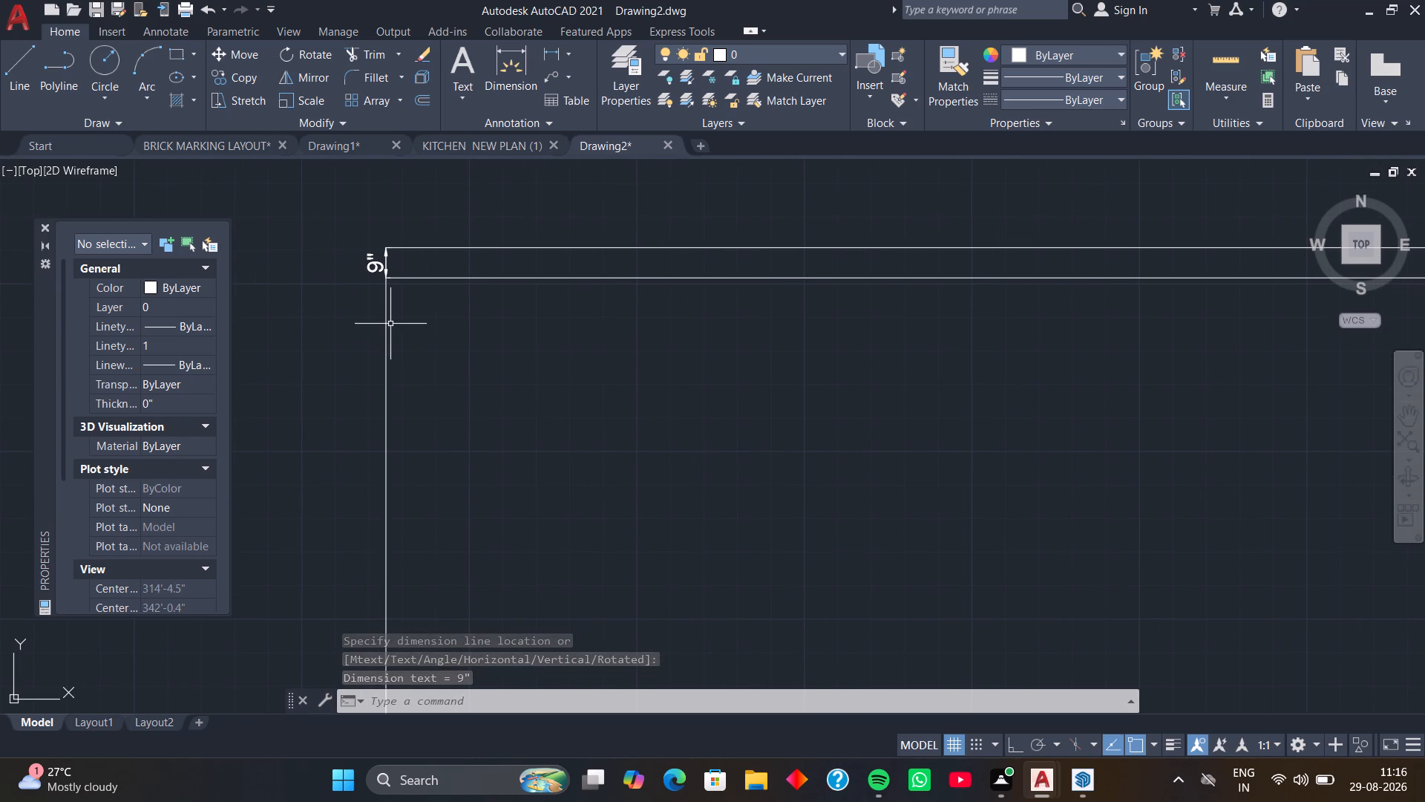
type("O")
key("space")
key("space")
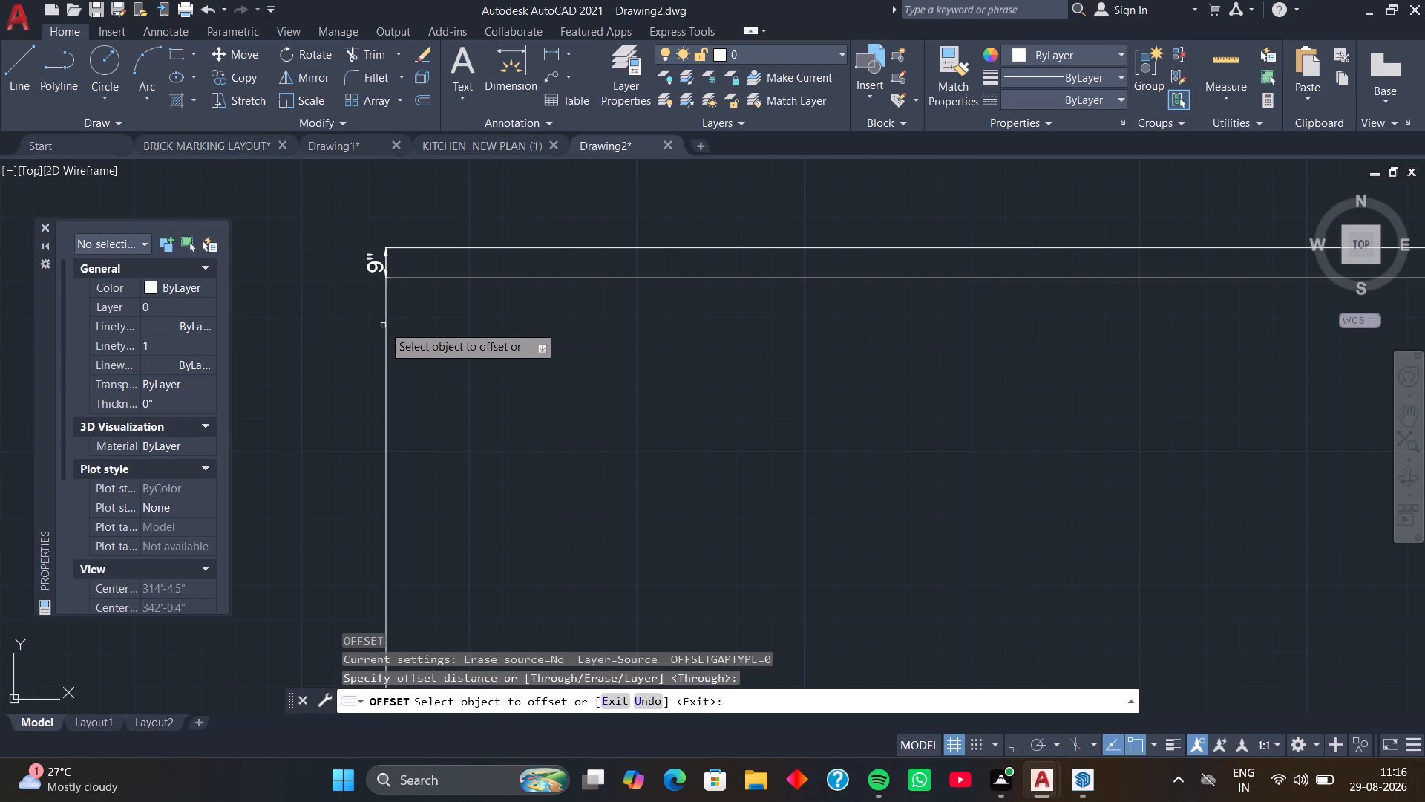
left_click(384, 325)
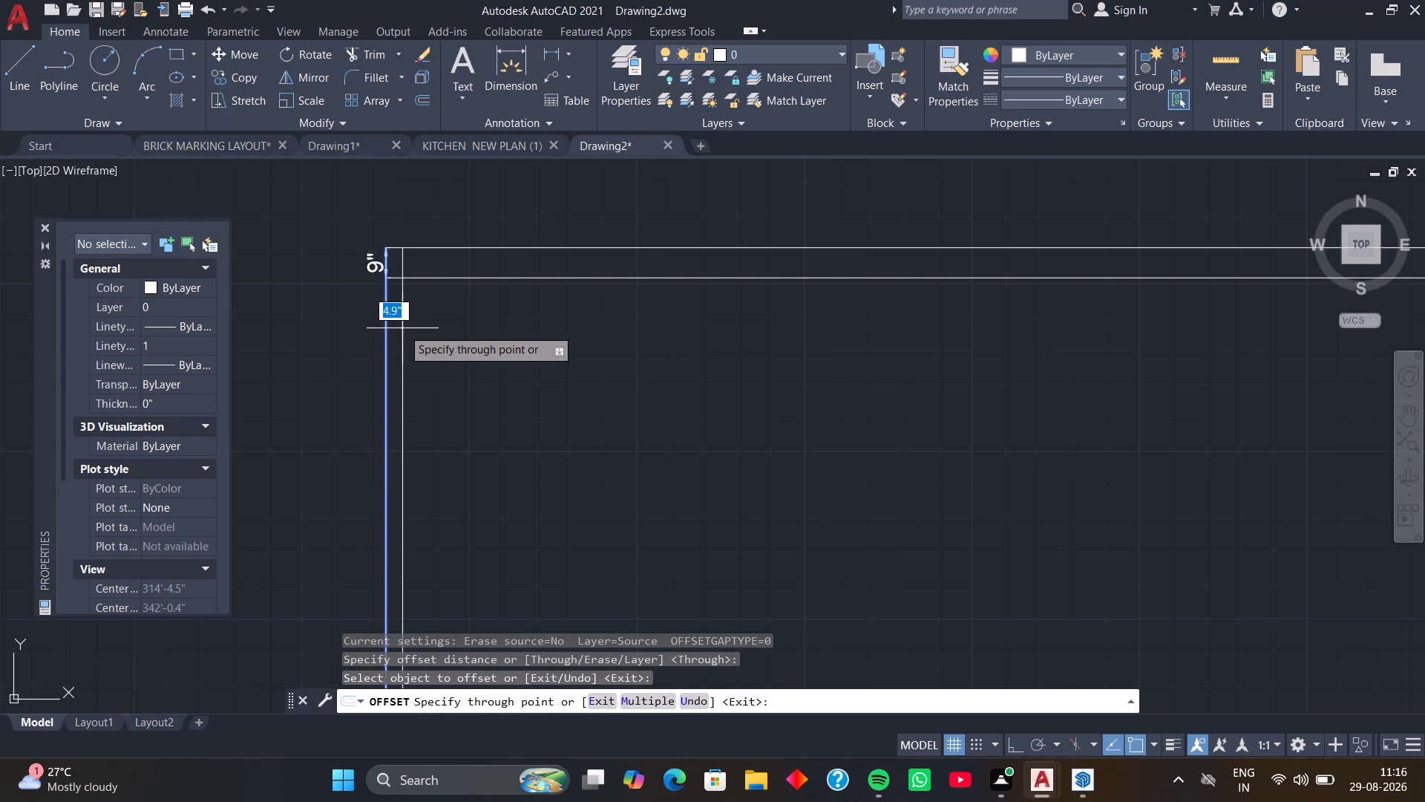
key("9")
key("Return")
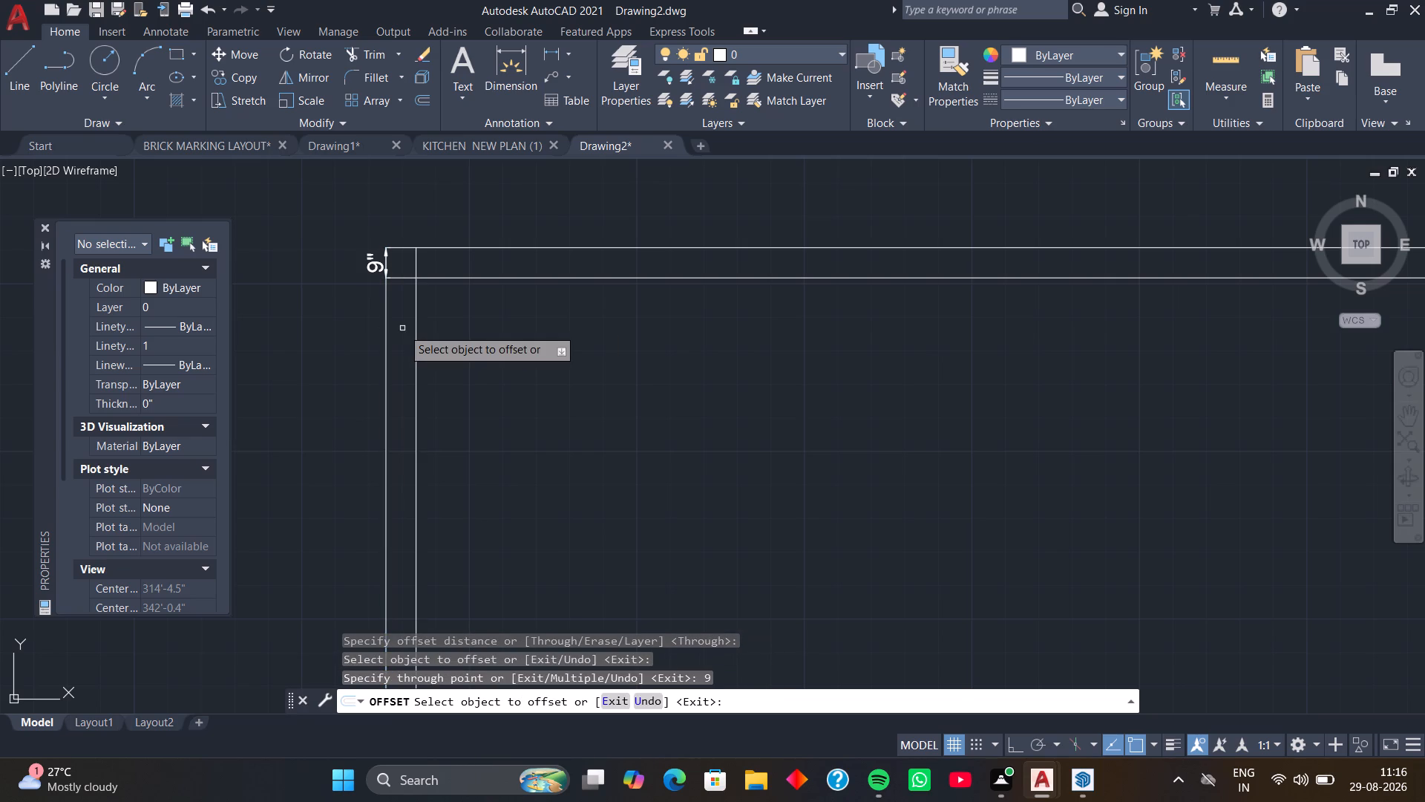
scroll(404, 296, "up", 1)
key("space")
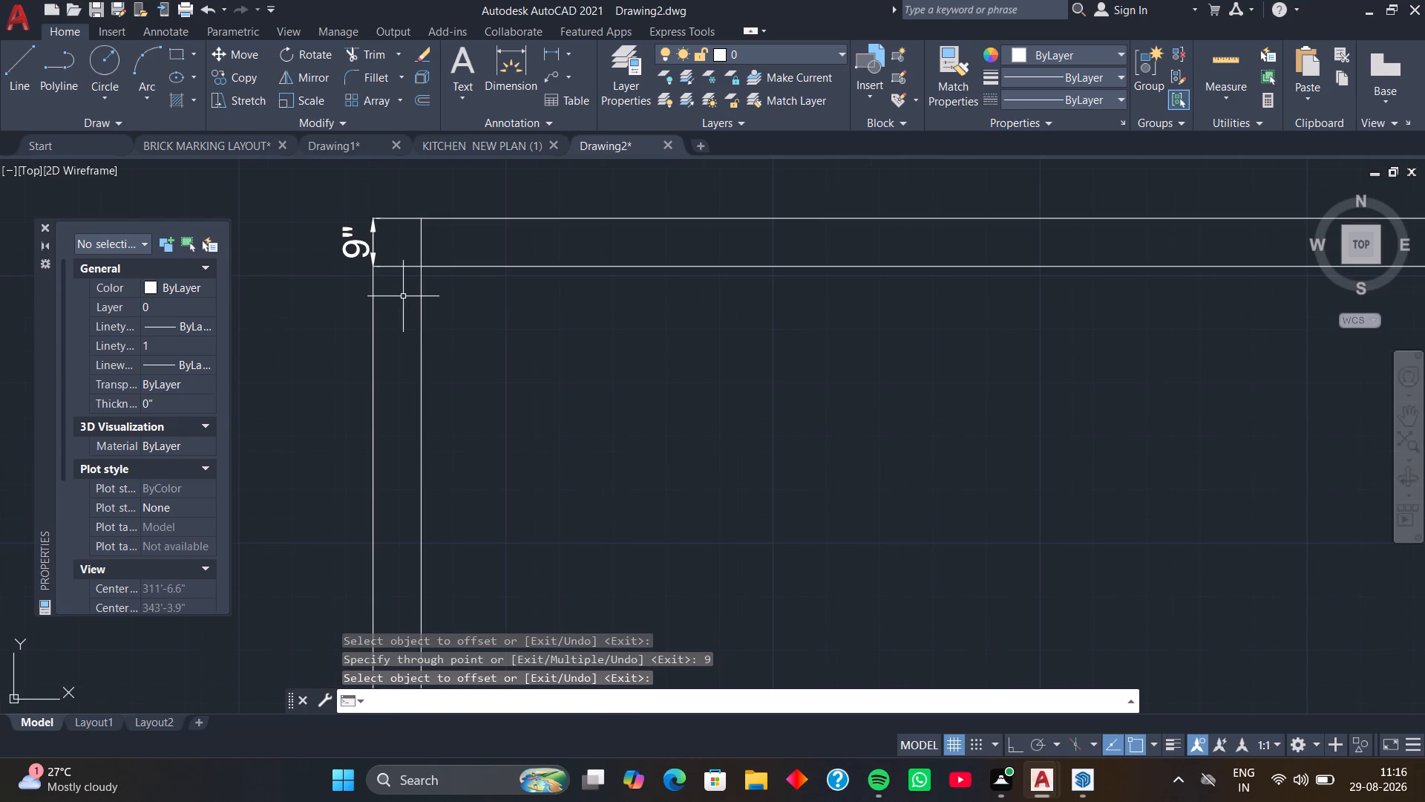
Trim the overlapping inner wall line ends at the upper-left corner and remove the 9" dimension there.
type("TR")
key("space")
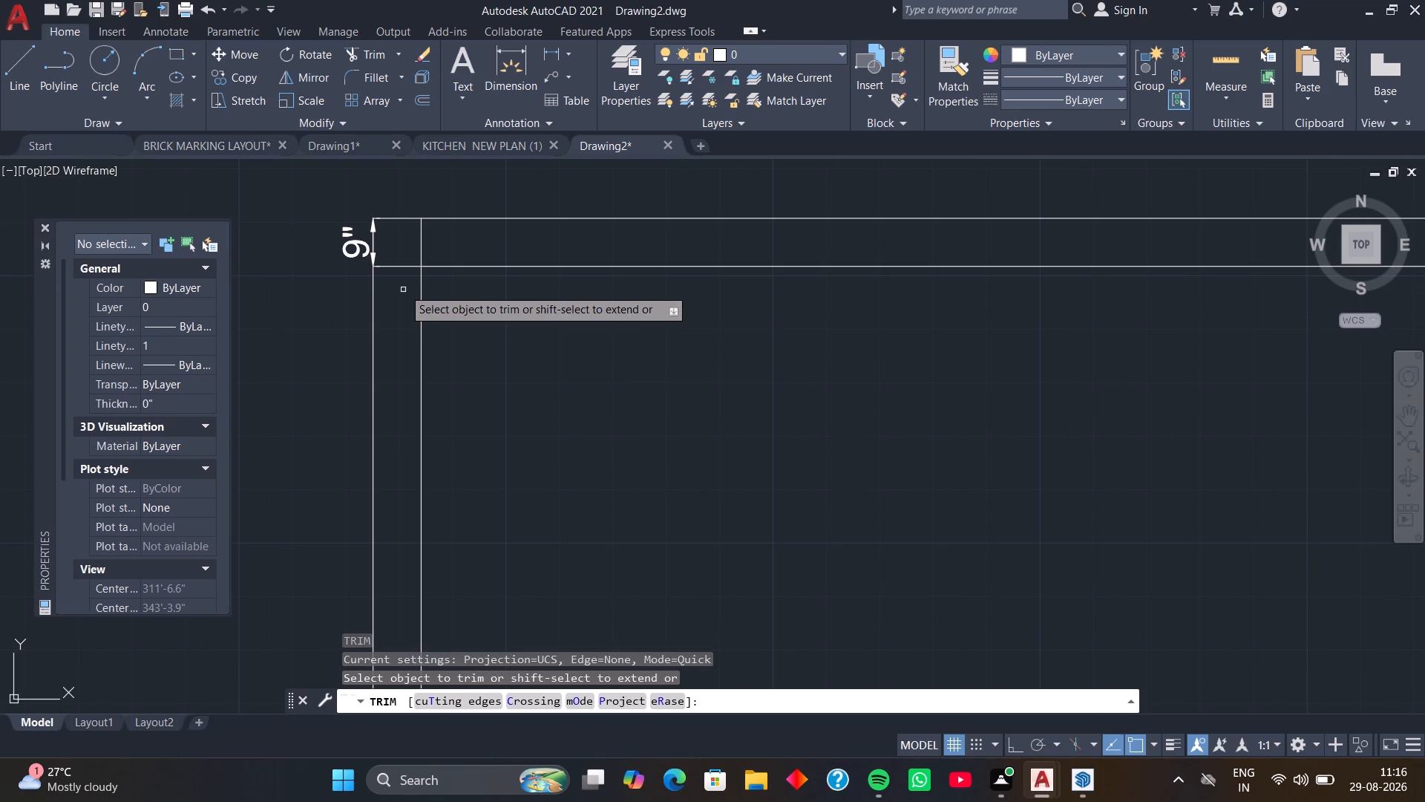
left_click(402, 267)
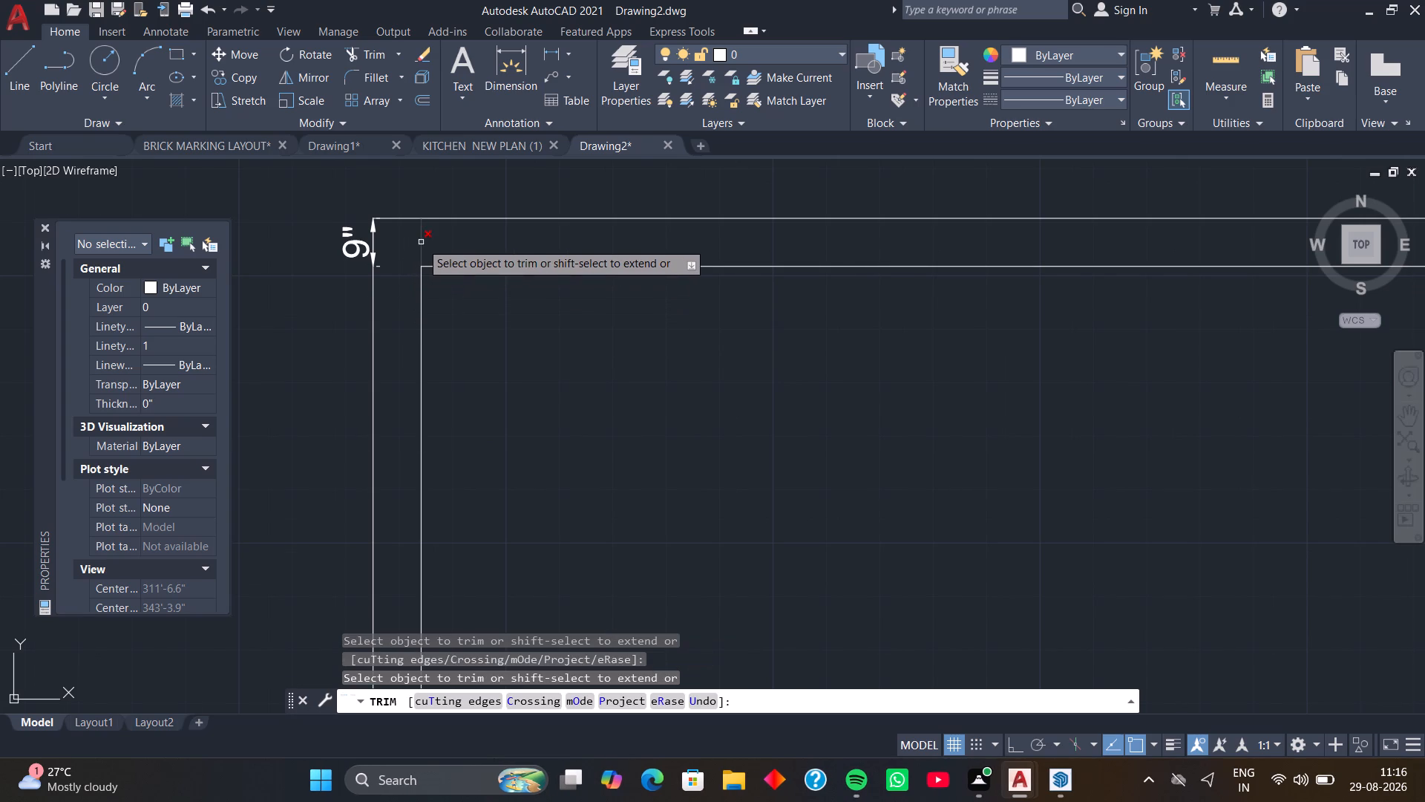
left_click(421, 242)
left_click(361, 244)
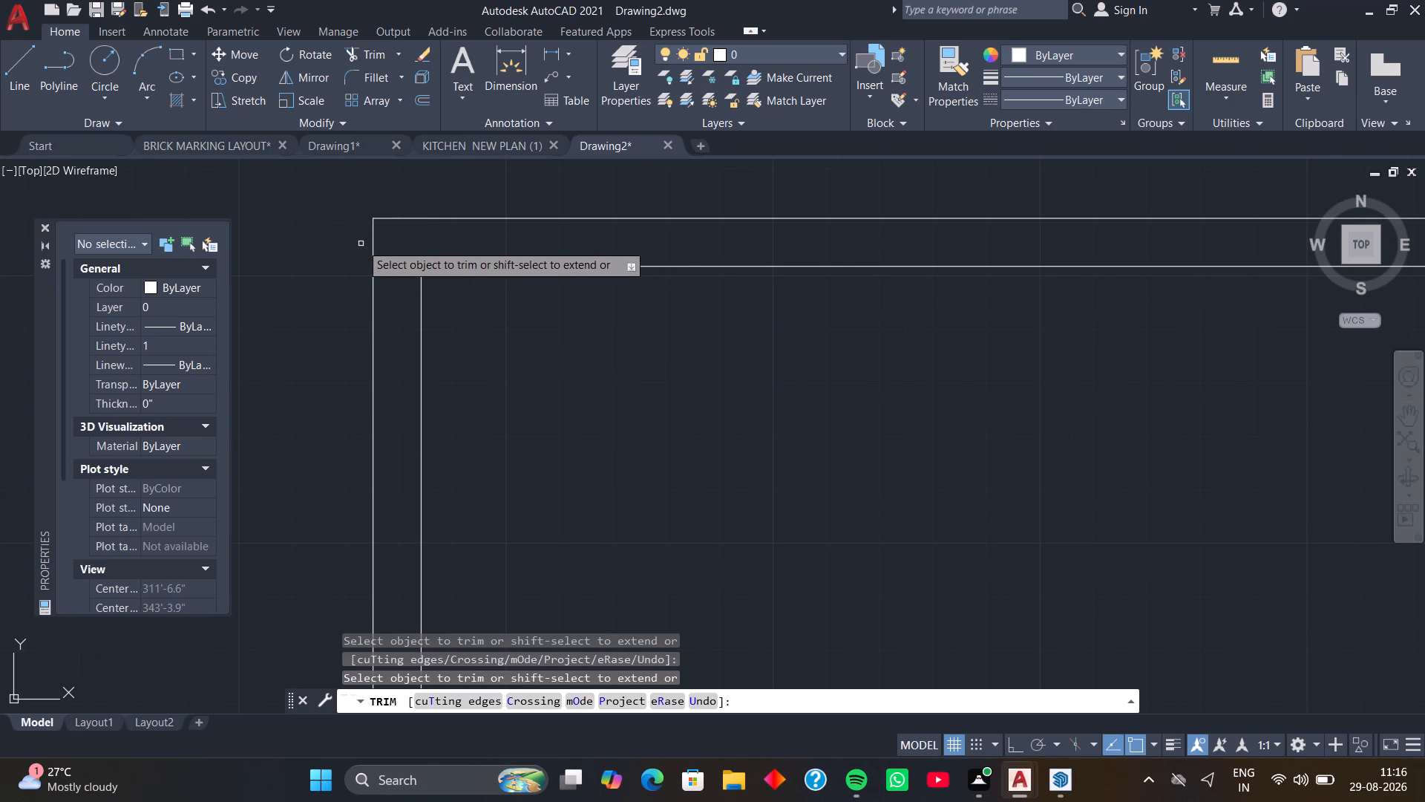
scroll(390, 297, "down", 1)
middle_click_drag(468, 345, 451, 277)
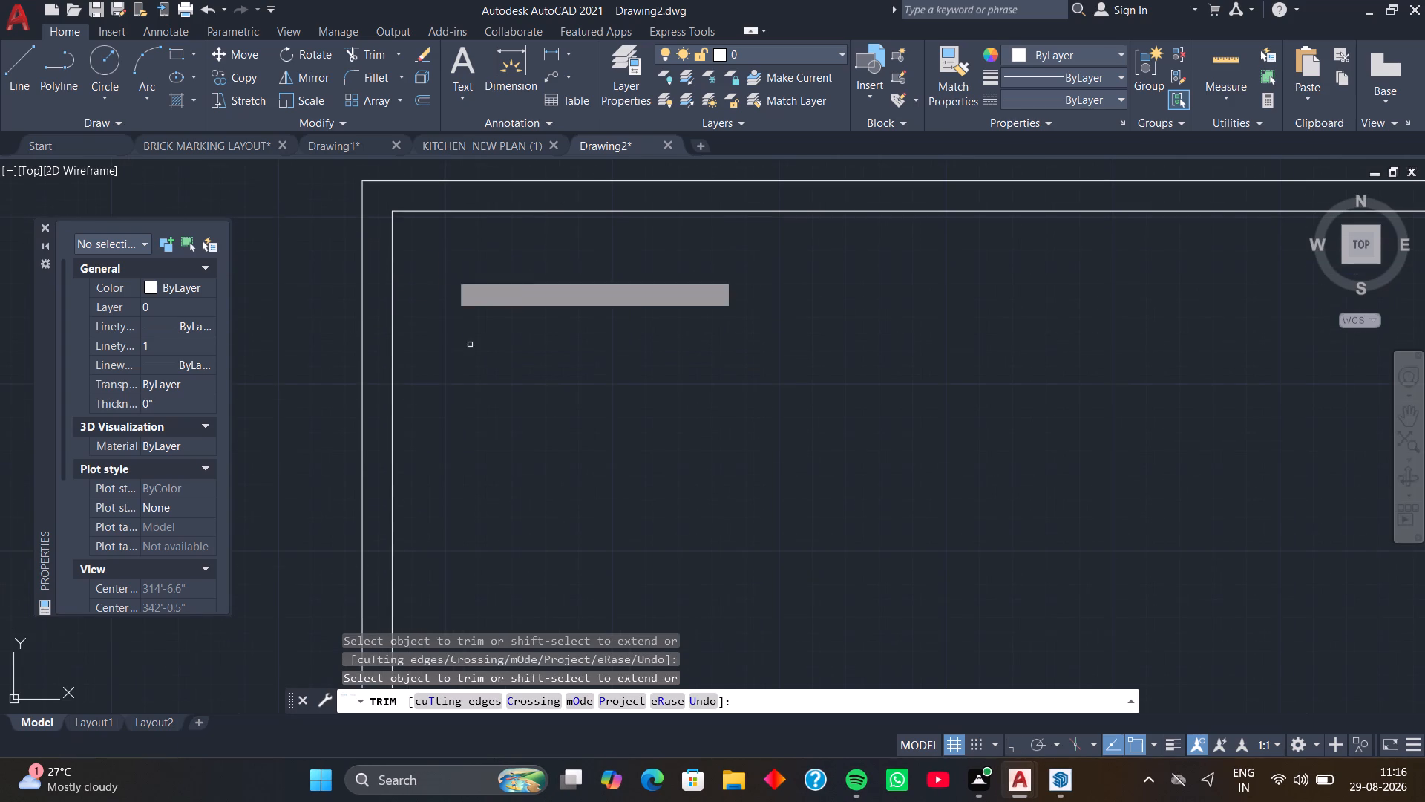
key("space")
Offset the inner vertical line of the left wall 11'1.5" to the right.
type("O")
key("space")
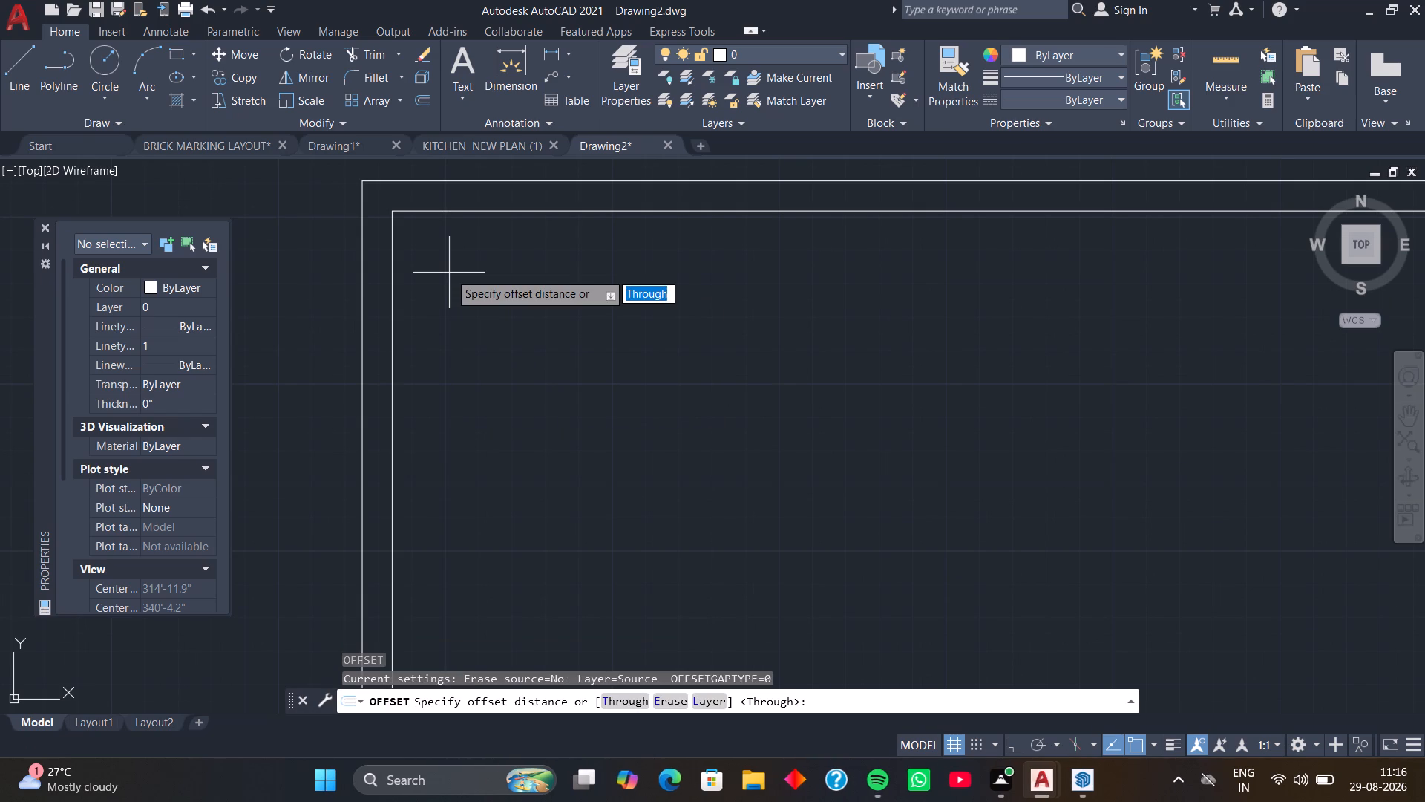
key("space")
left_click(393, 287)
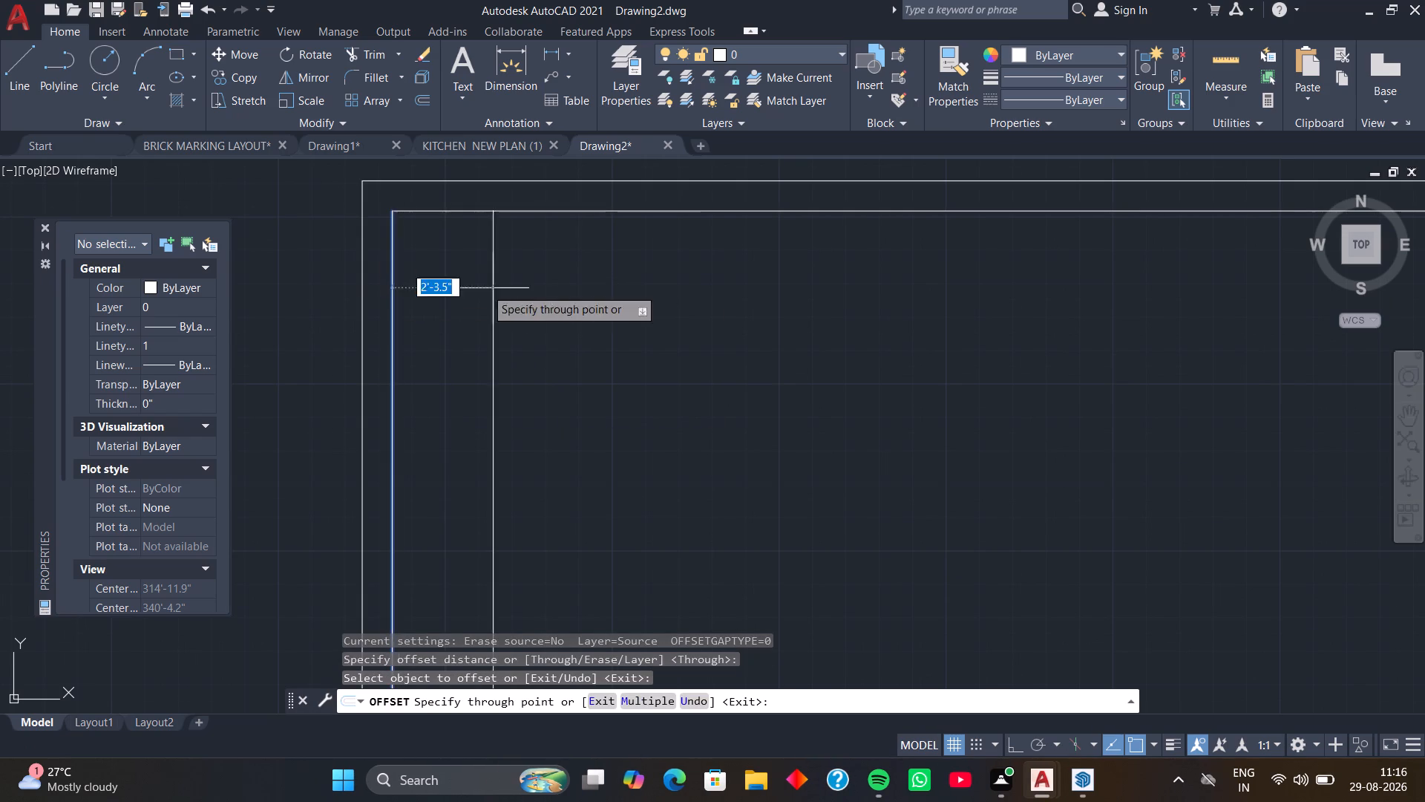
scroll(522, 291, "down", 2)
middle_click_drag(522, 291, 438, 267)
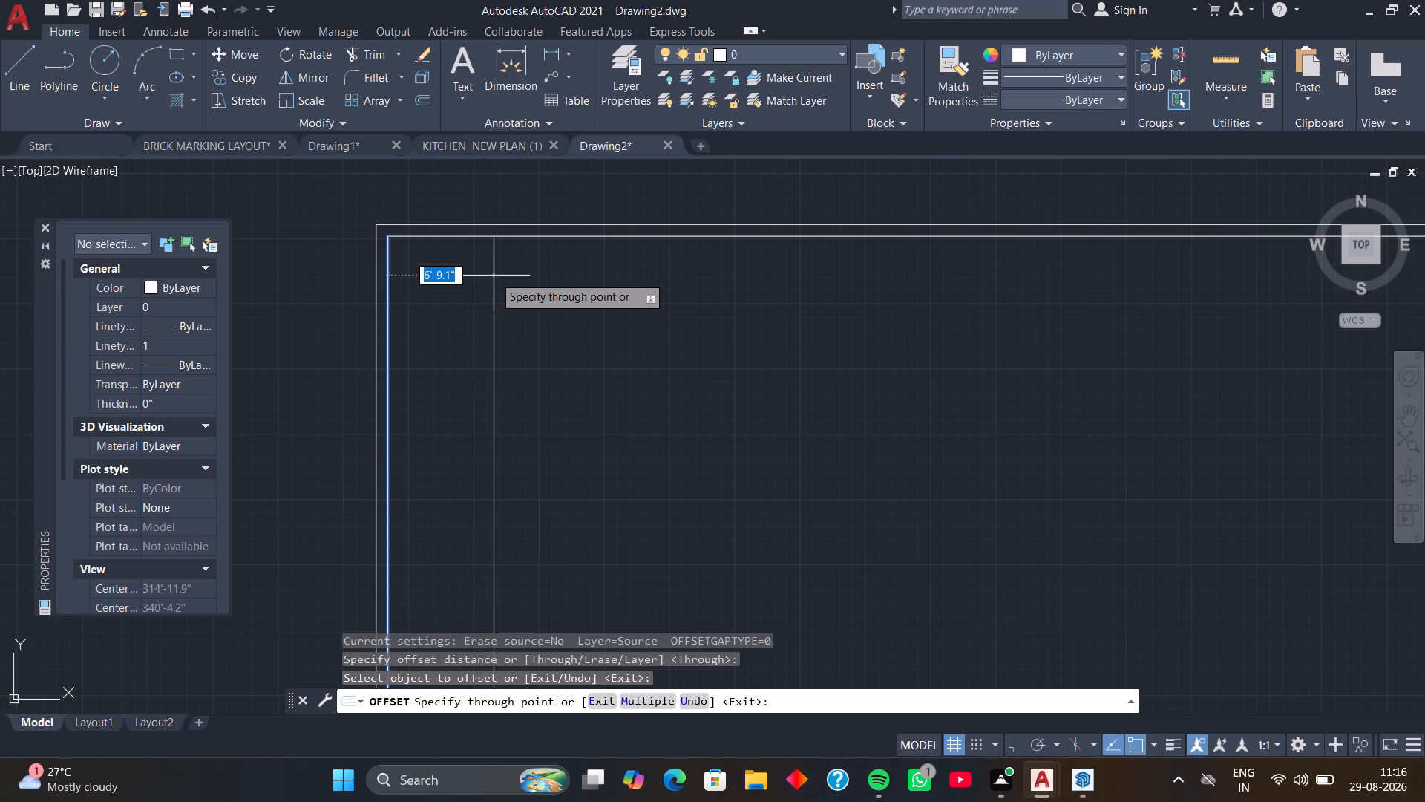
type("11'")
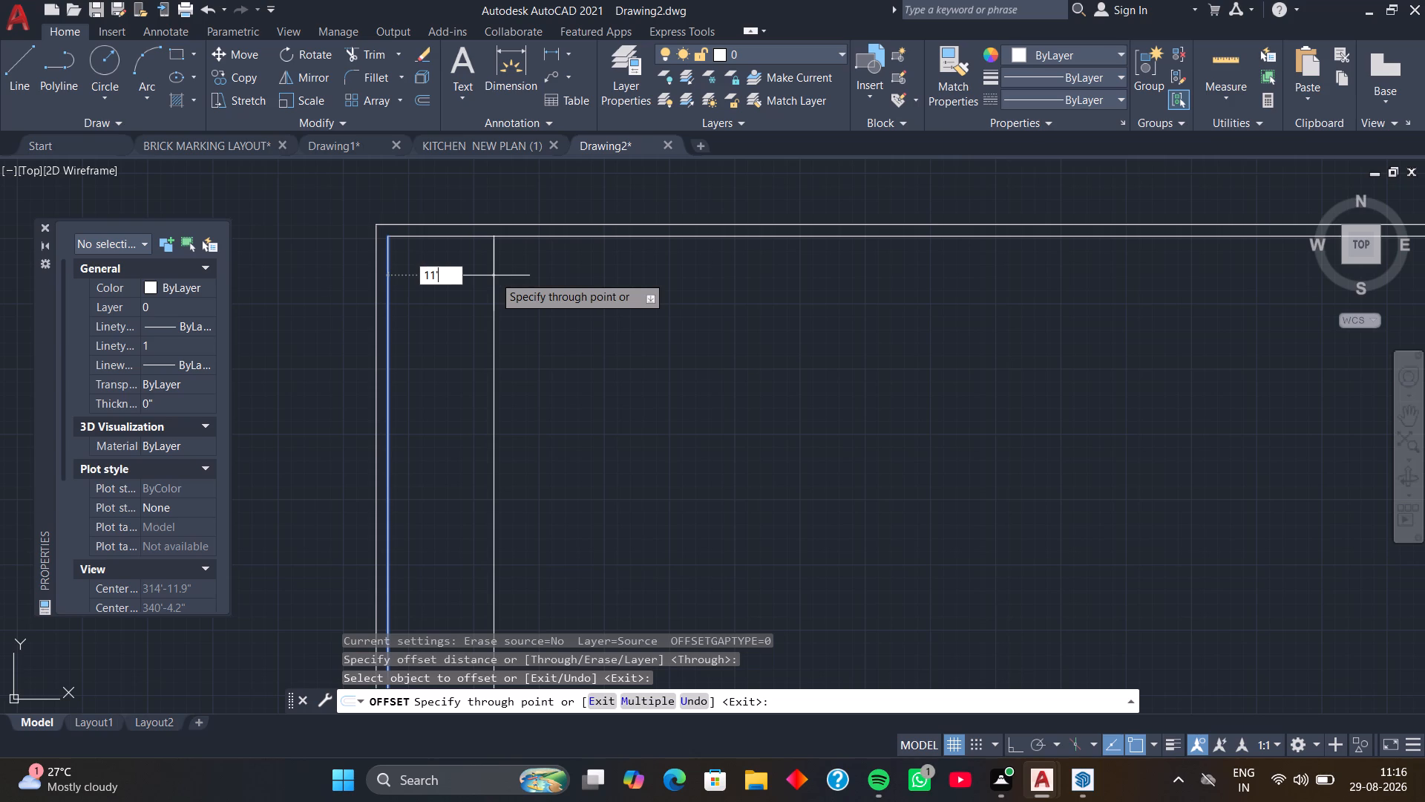
type("1.5")
type("\"'")
key("Return")
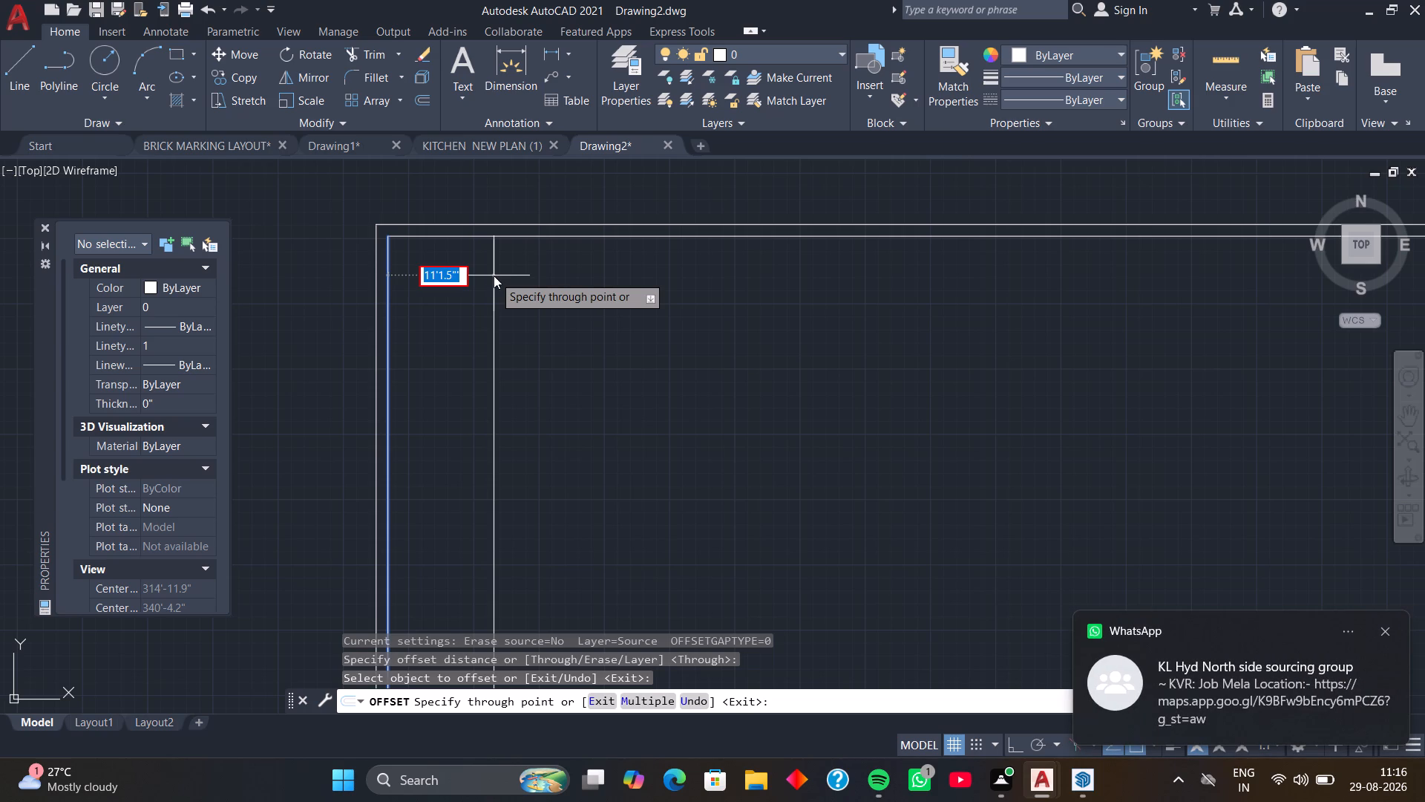
key("BackSpace")
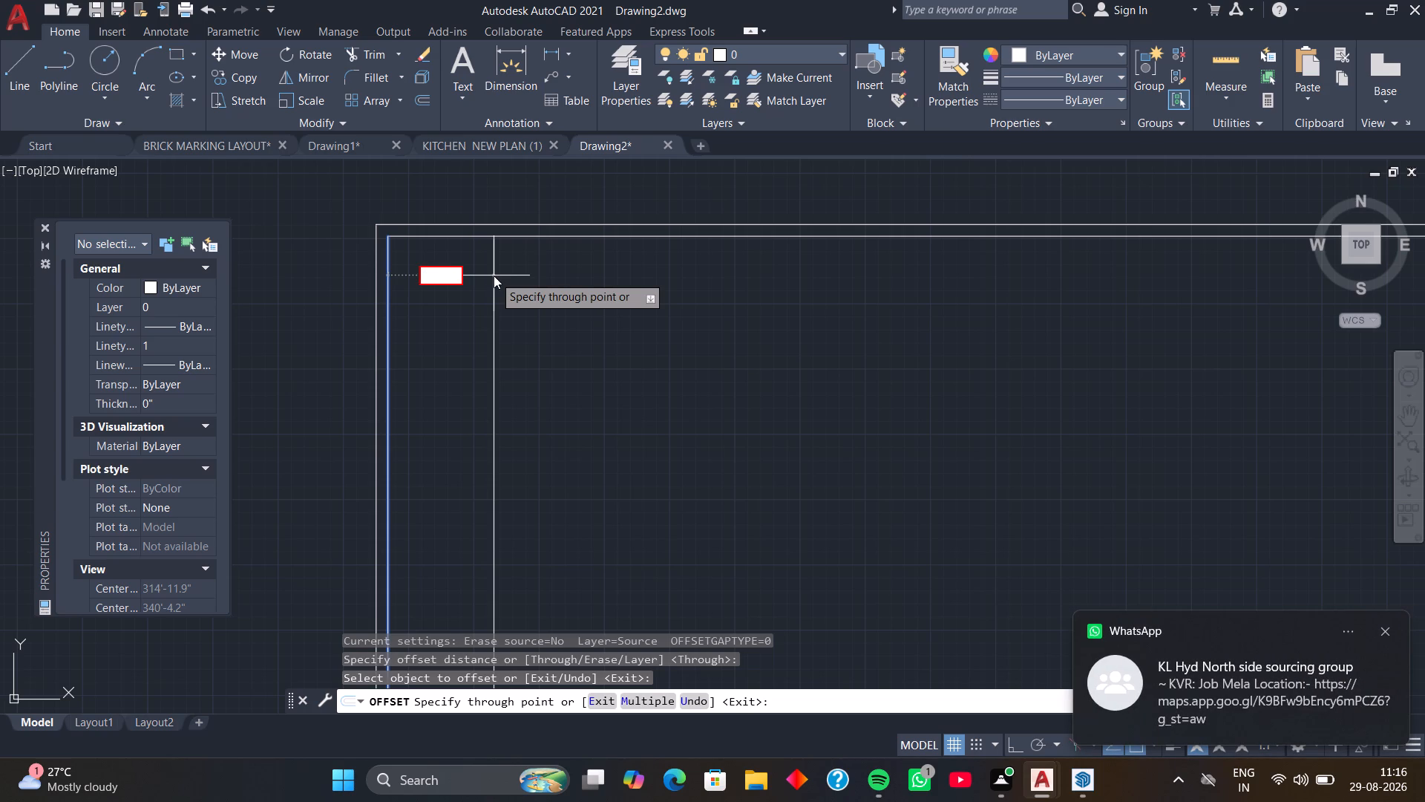
type("11'1.5")
key("shift+quotedbl")
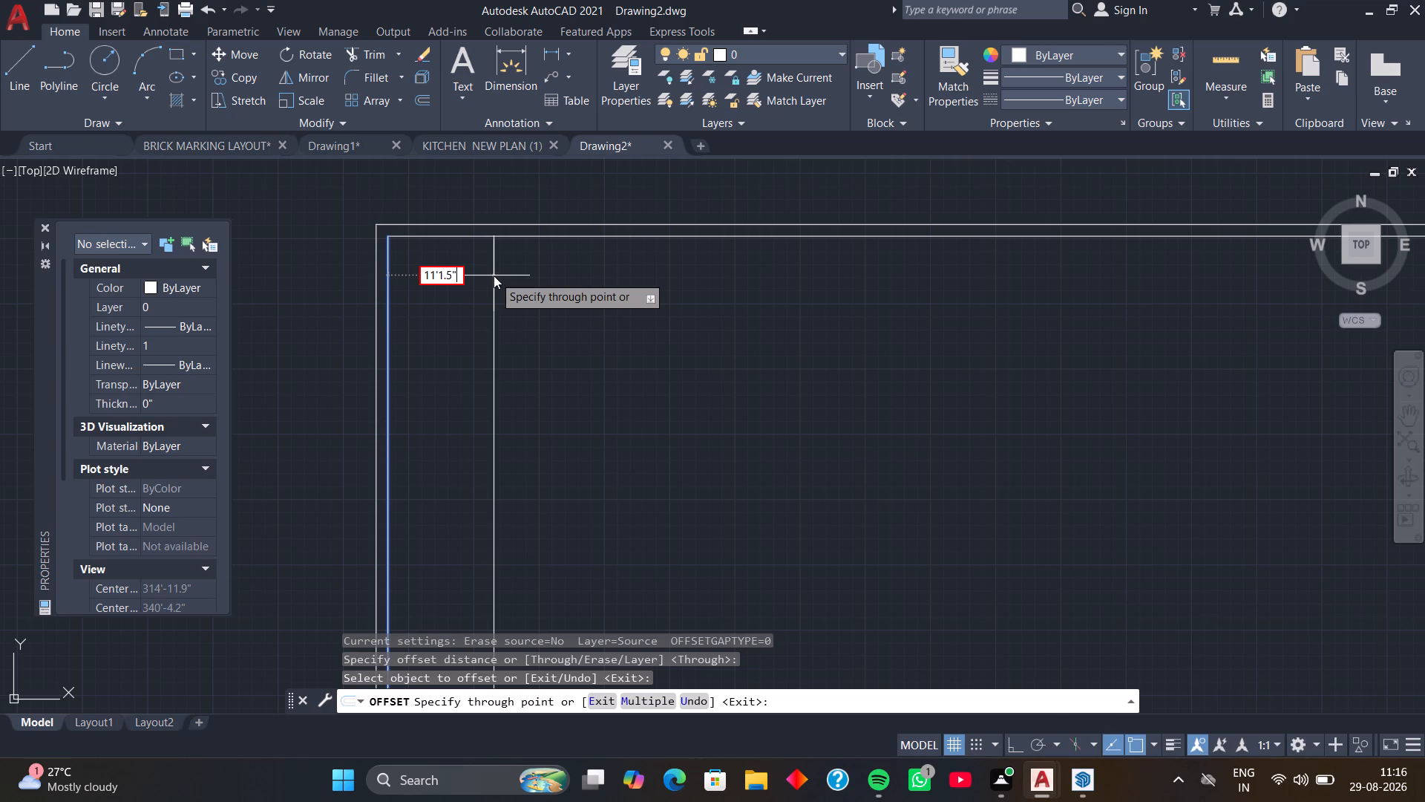
key("Return")
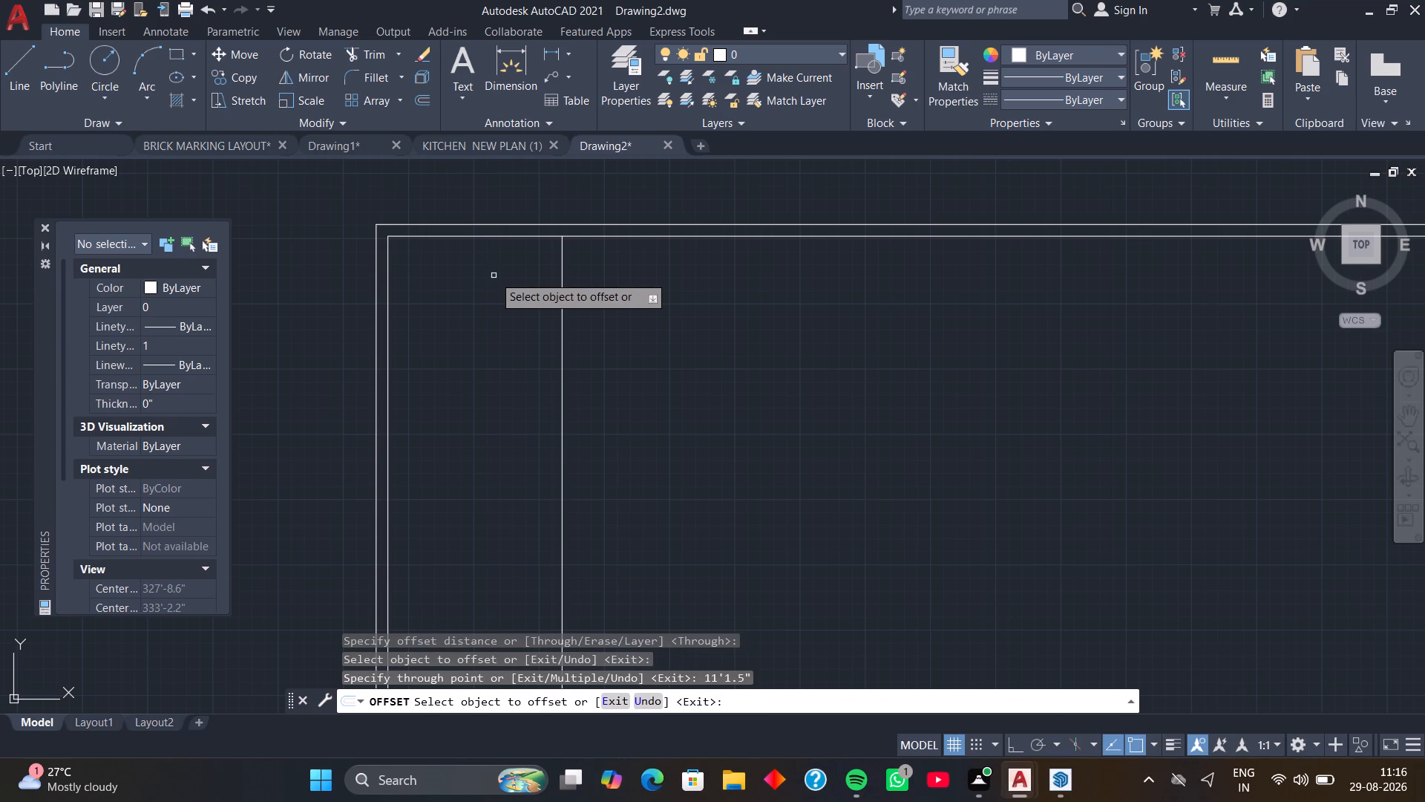
Offset the new vertical line 4.5" to the right to form the partition wall.
left_click(563, 300)
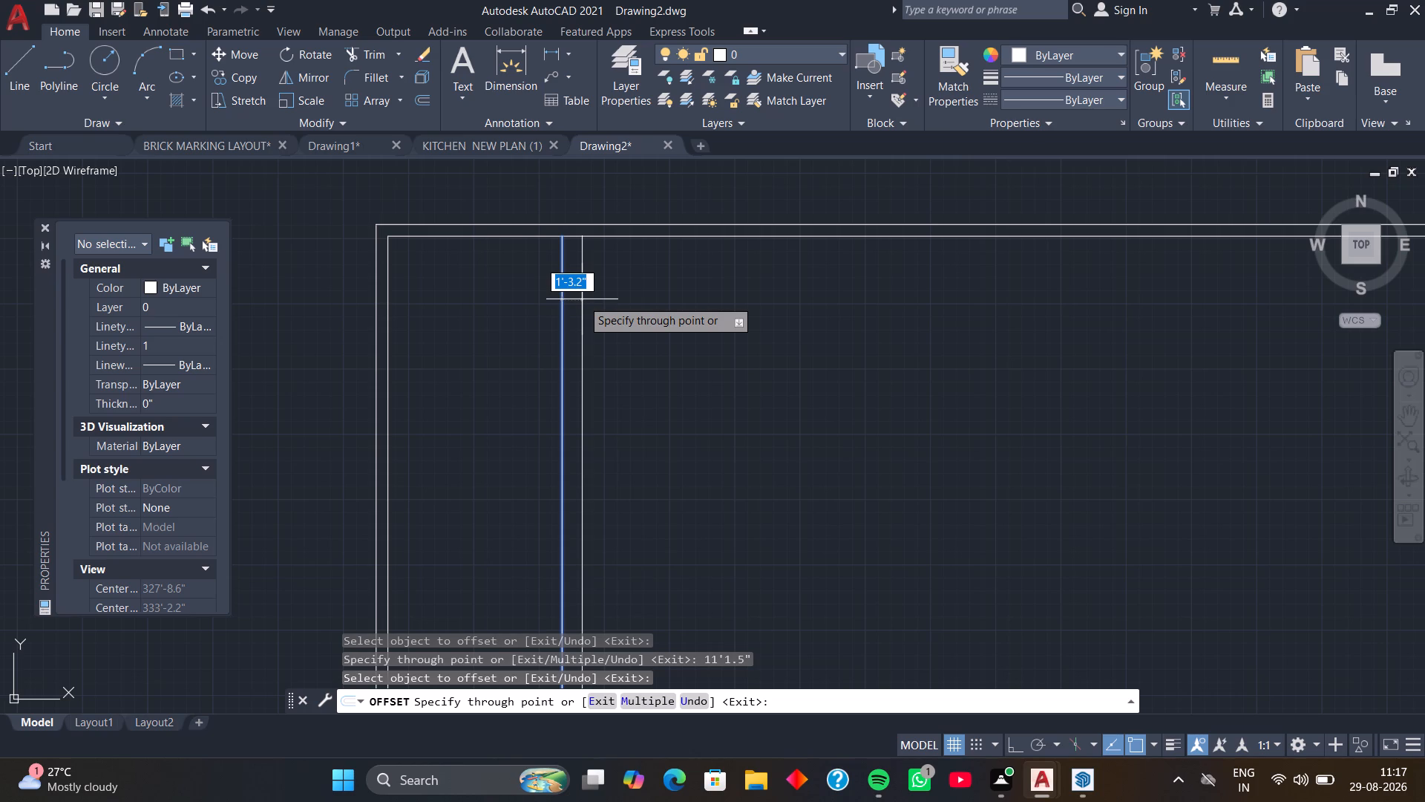
type("4.5")
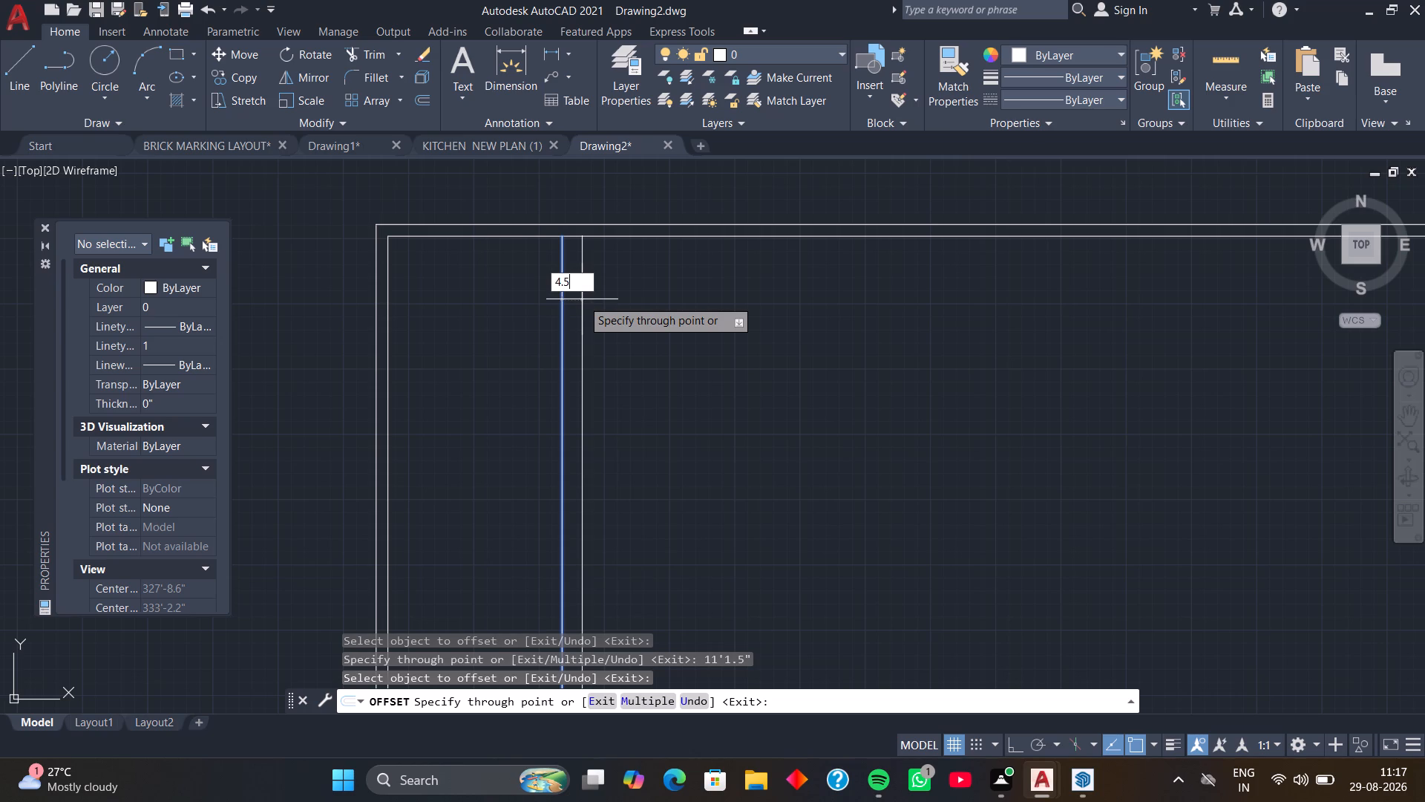
key("Return")
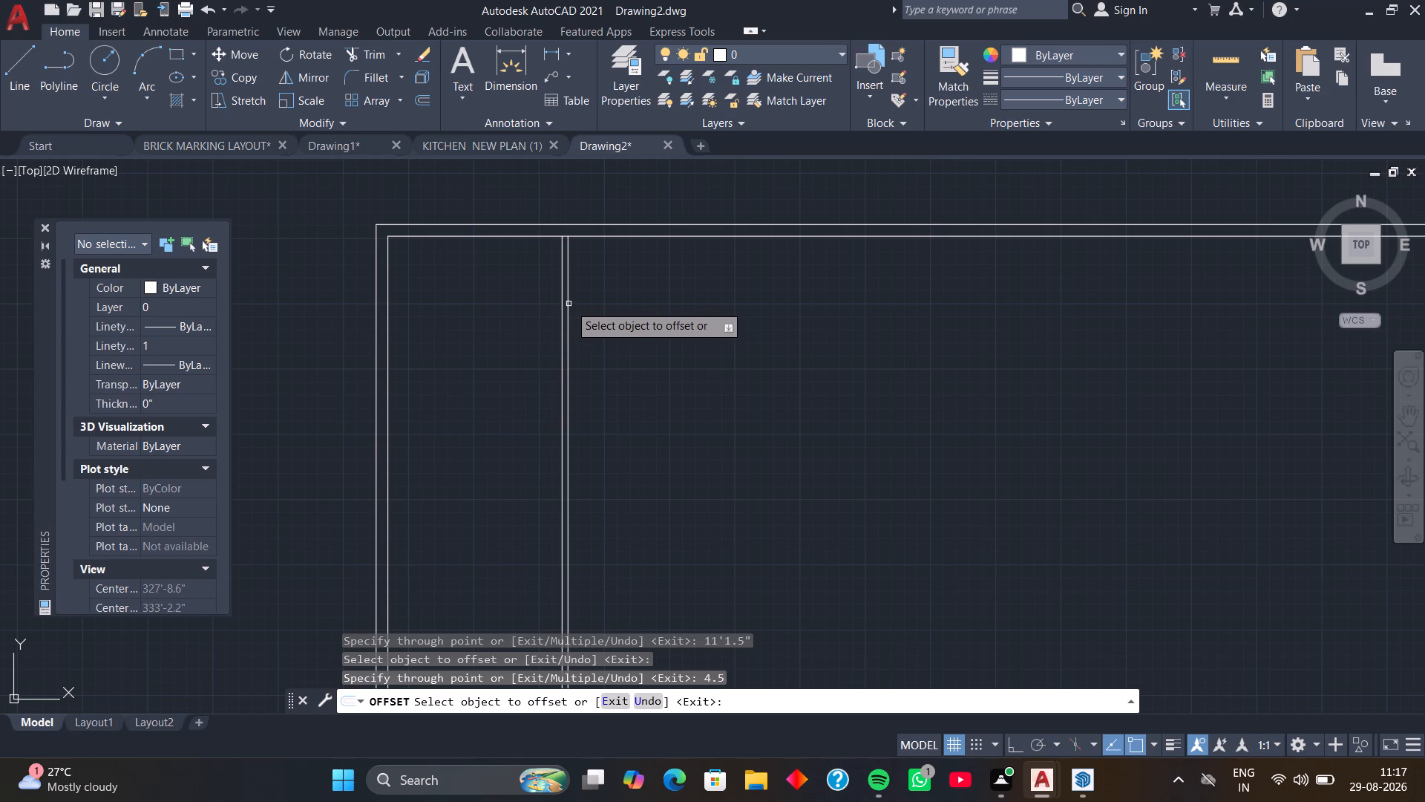
Offset the partition wall's right-hand line 7' to the right for the second room's width.
left_click(569, 304)
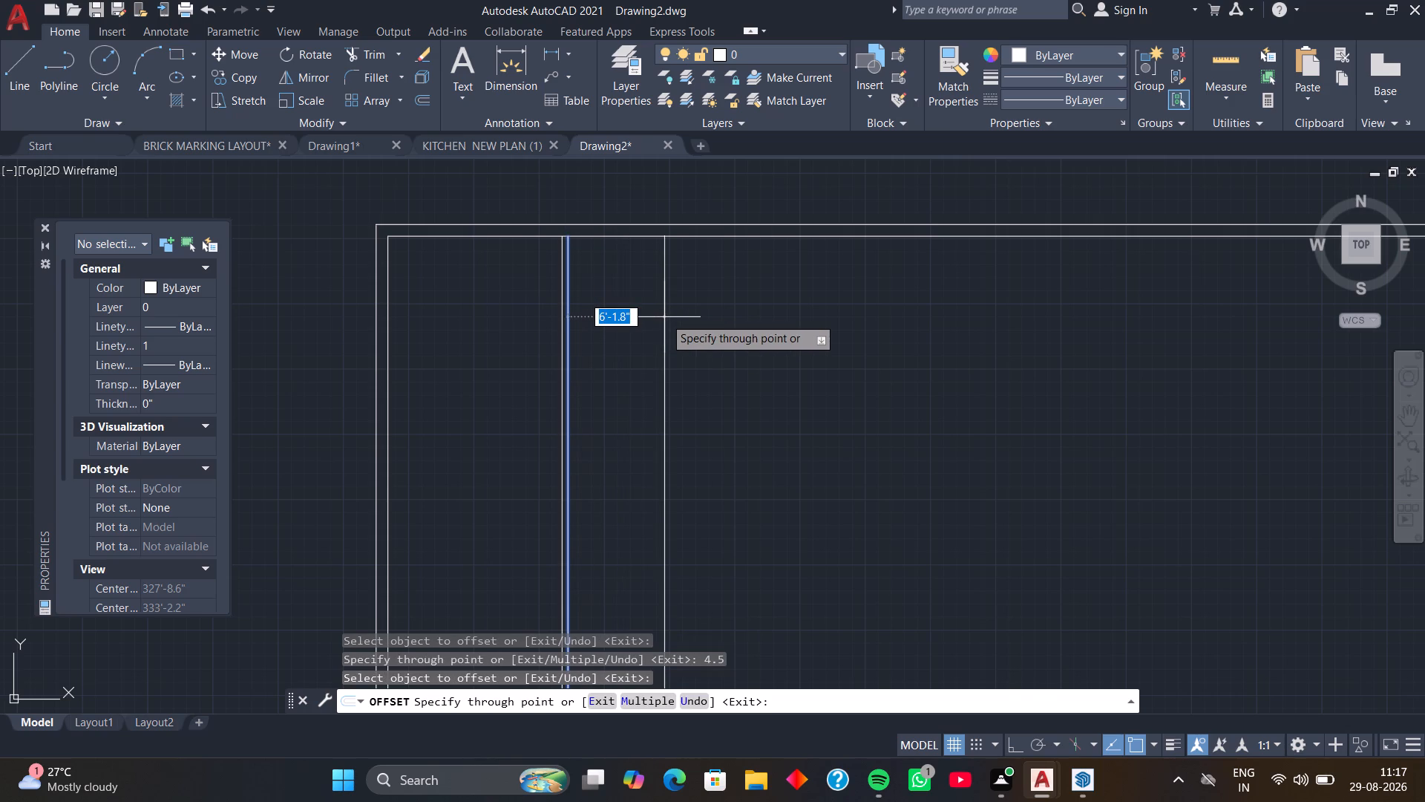
type("7'")
key("Return")
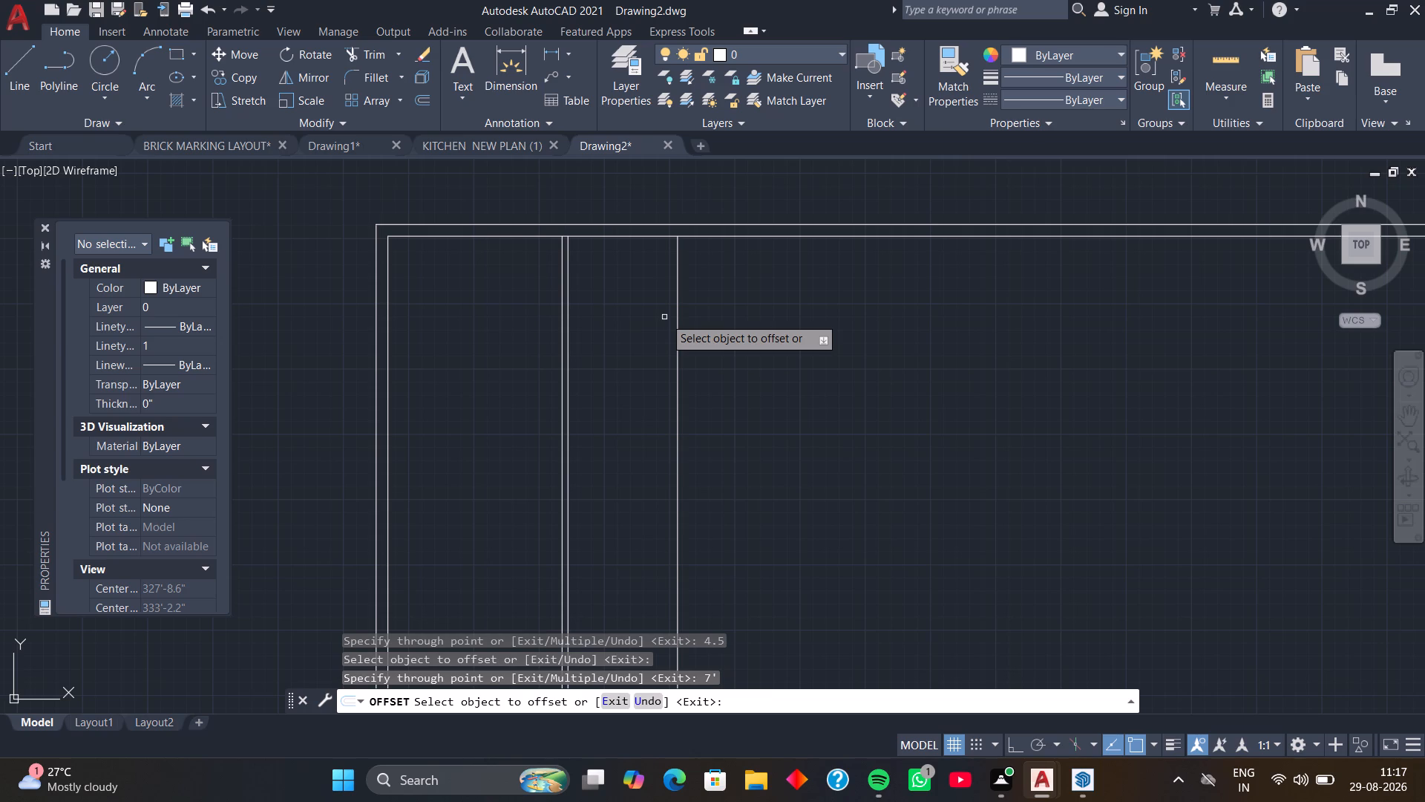
Offset the newest vertical line 9" to the right to form the right outer wall.
left_click(681, 316)
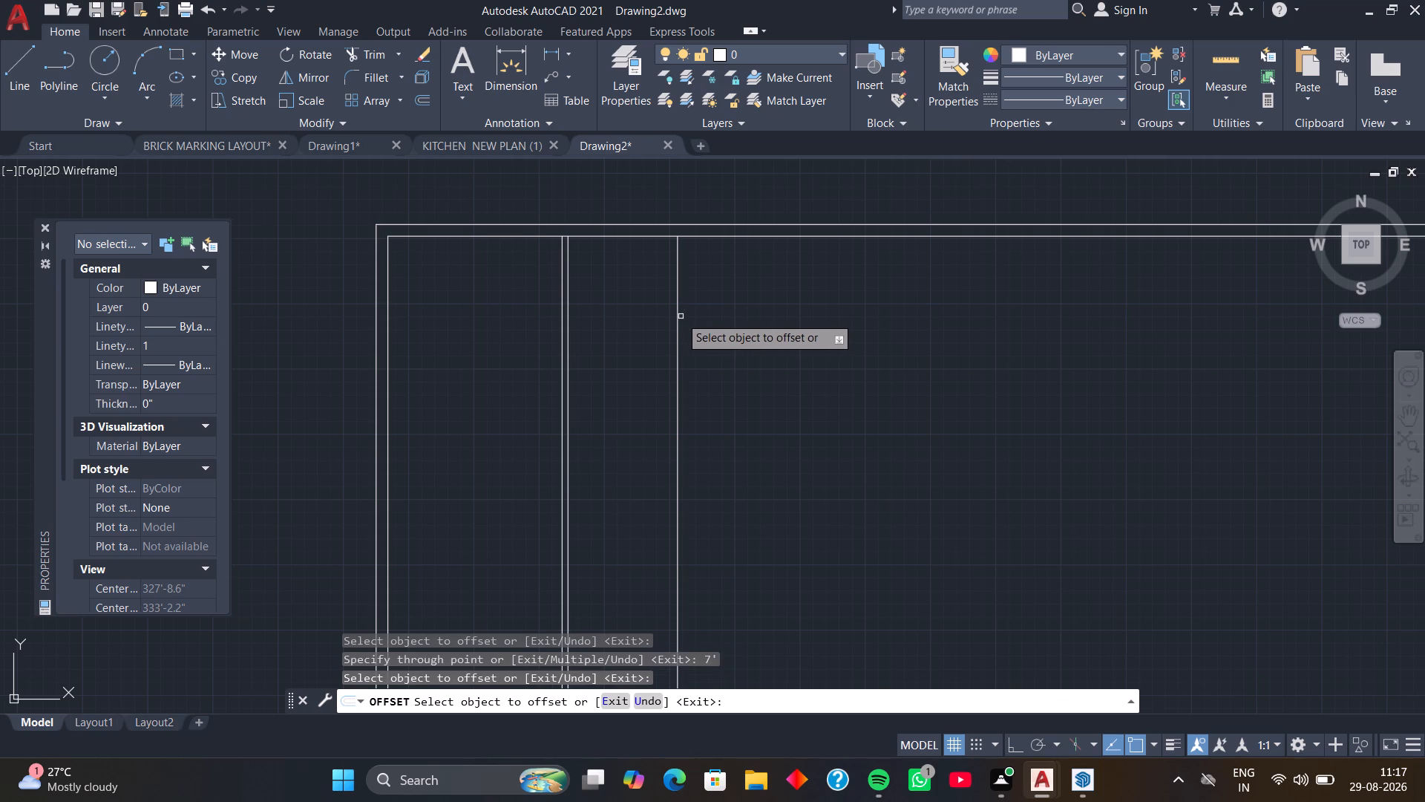
left_click(678, 316)
key("9")
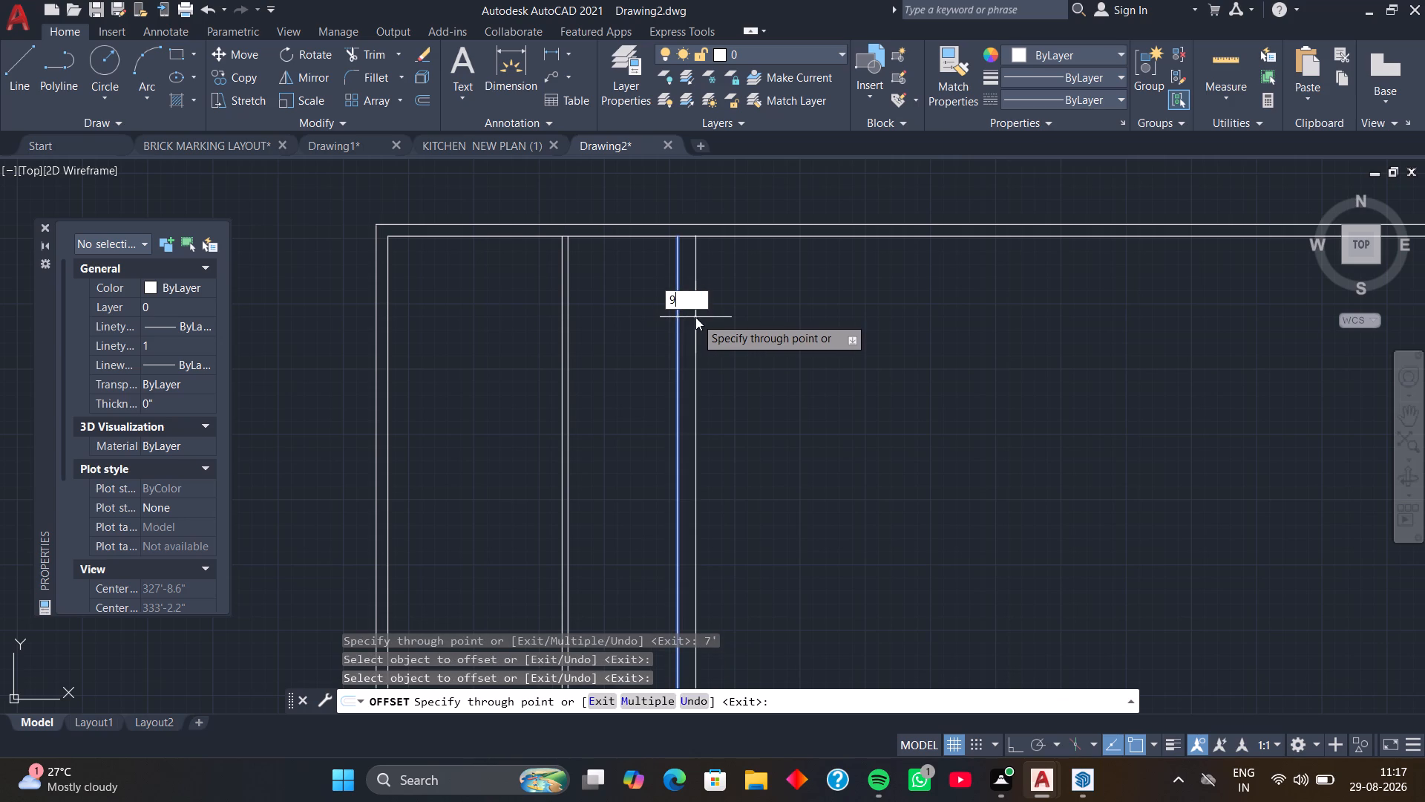
key("Return")
key("space")
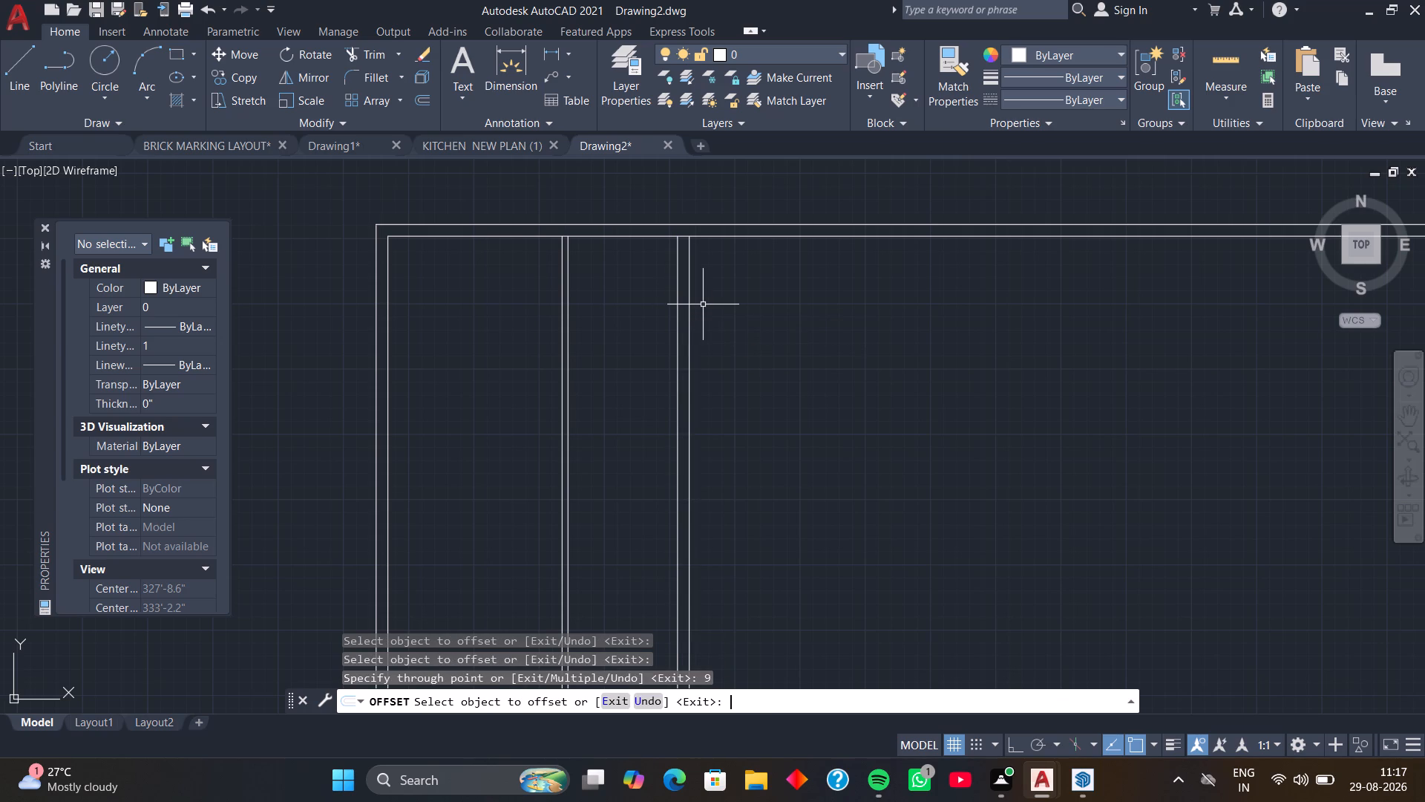
Extend the rightmost vertical line up to the outer top wall line and trim both horizontal wall lines beyond it.
type("E")
type("X")
key("space")
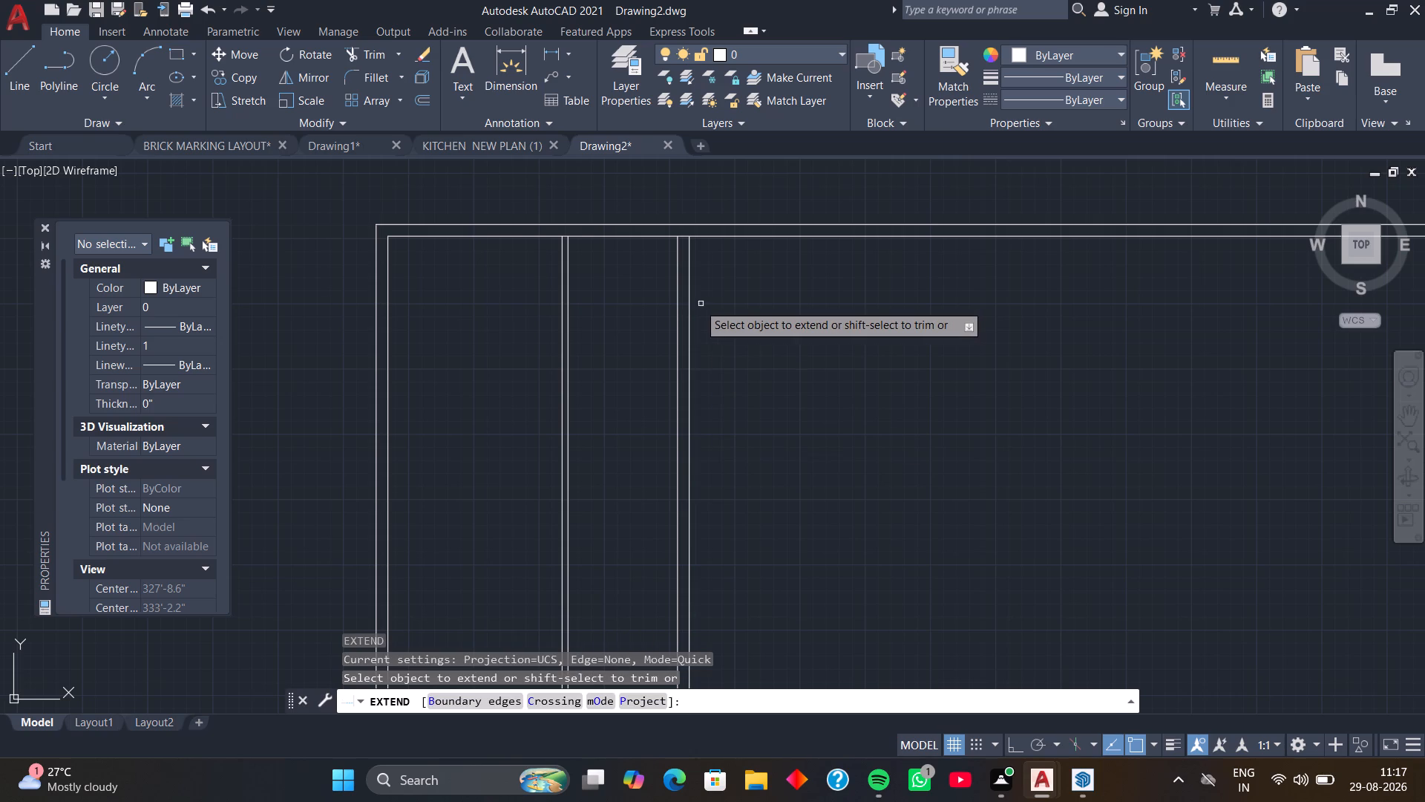
left_click(689, 305)
key("space")
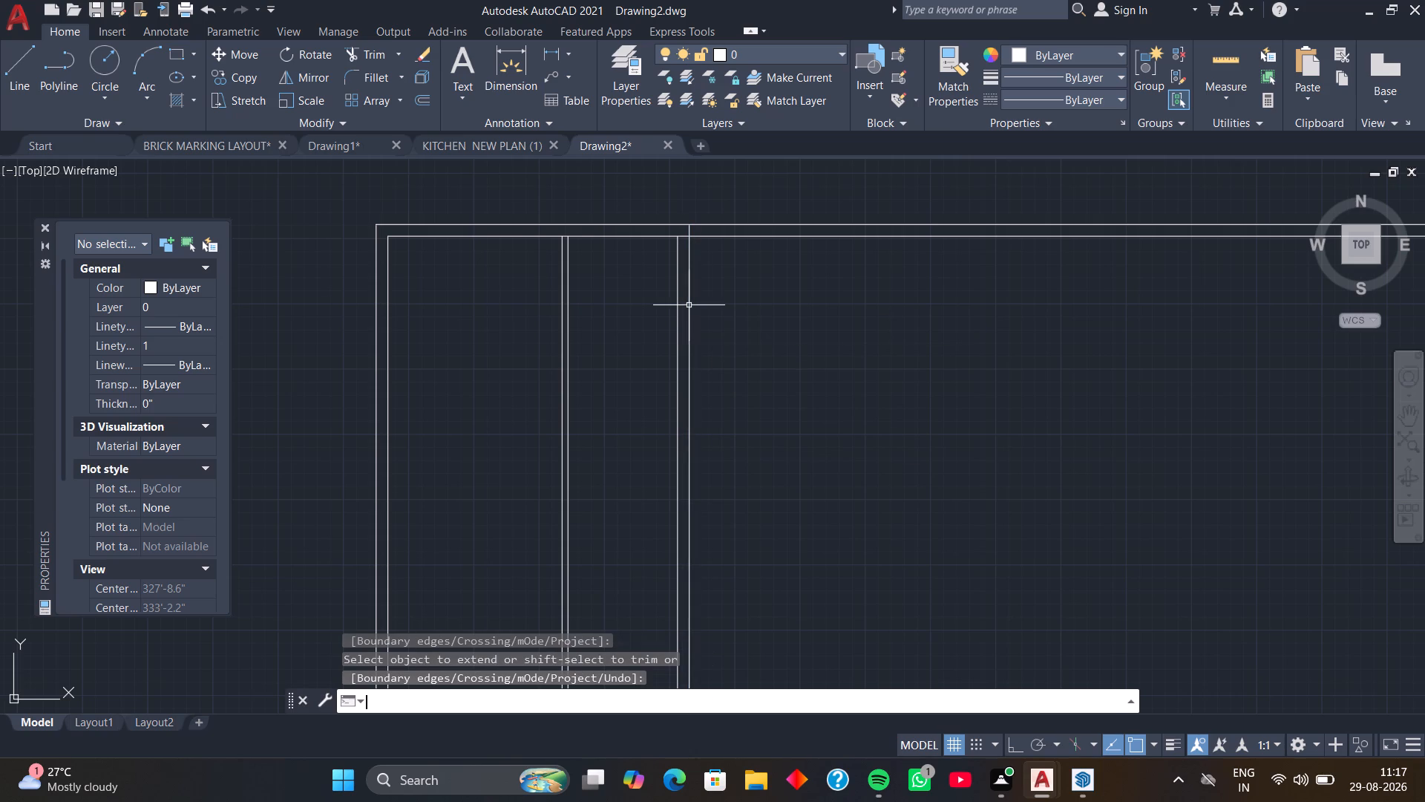
type("TR")
key("space")
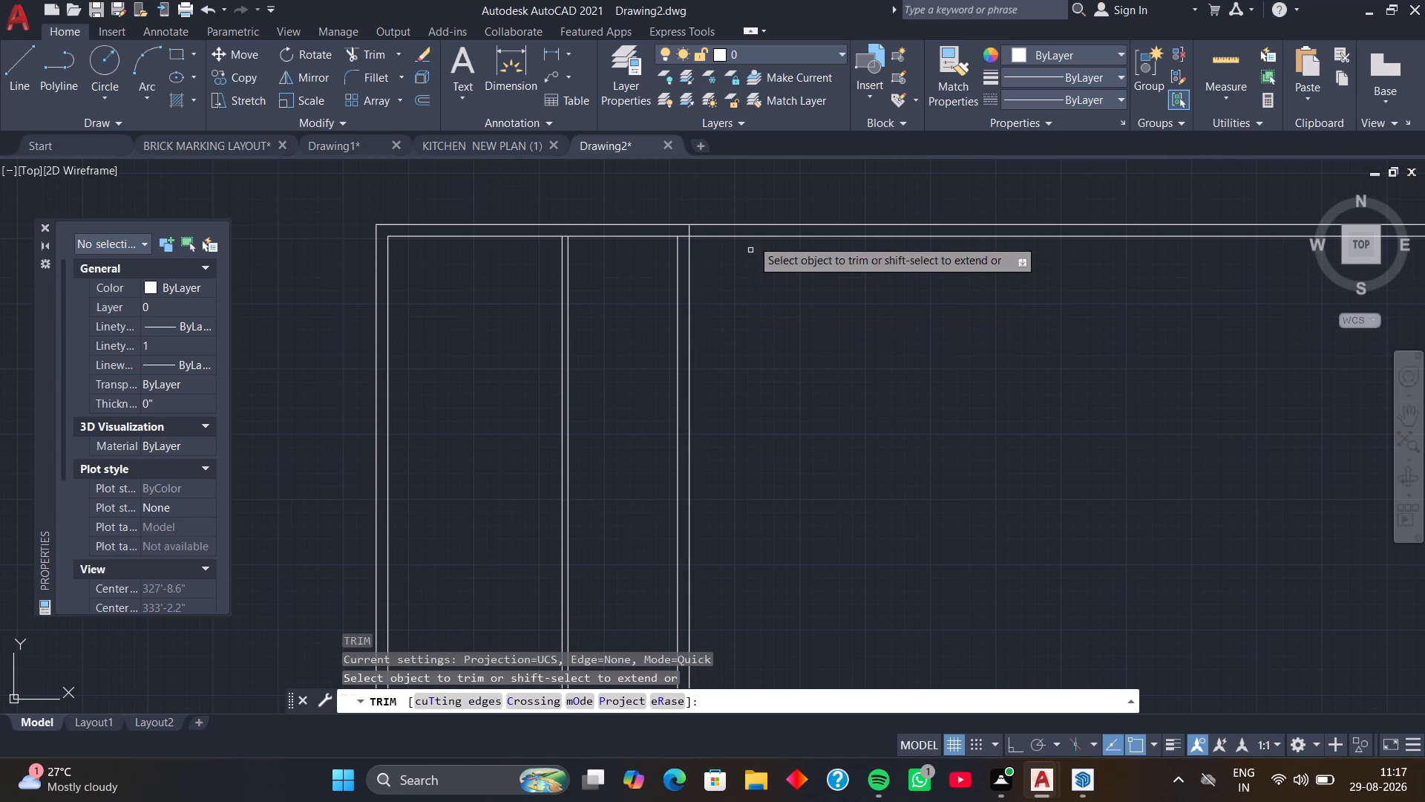
left_click_drag(756, 217, 764, 262)
key("space")
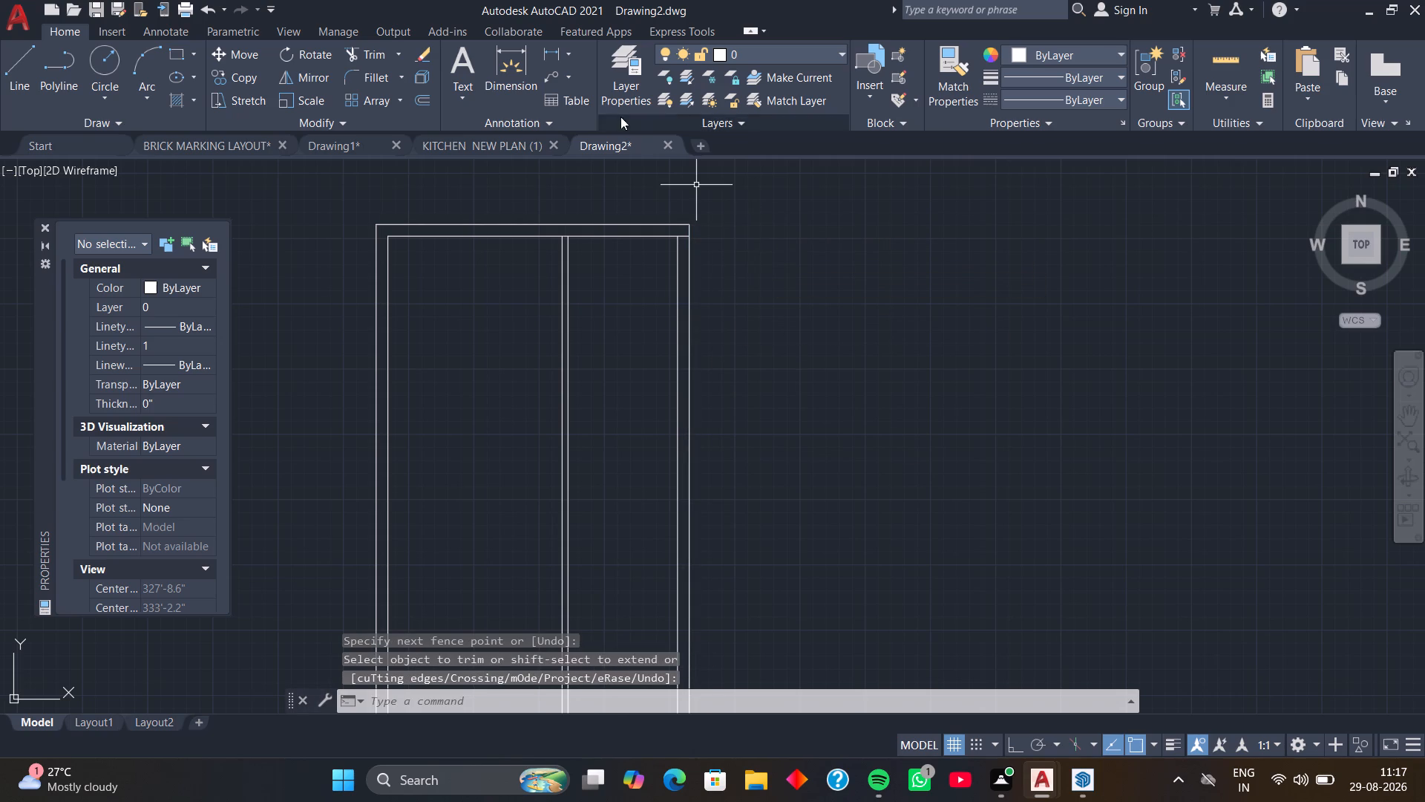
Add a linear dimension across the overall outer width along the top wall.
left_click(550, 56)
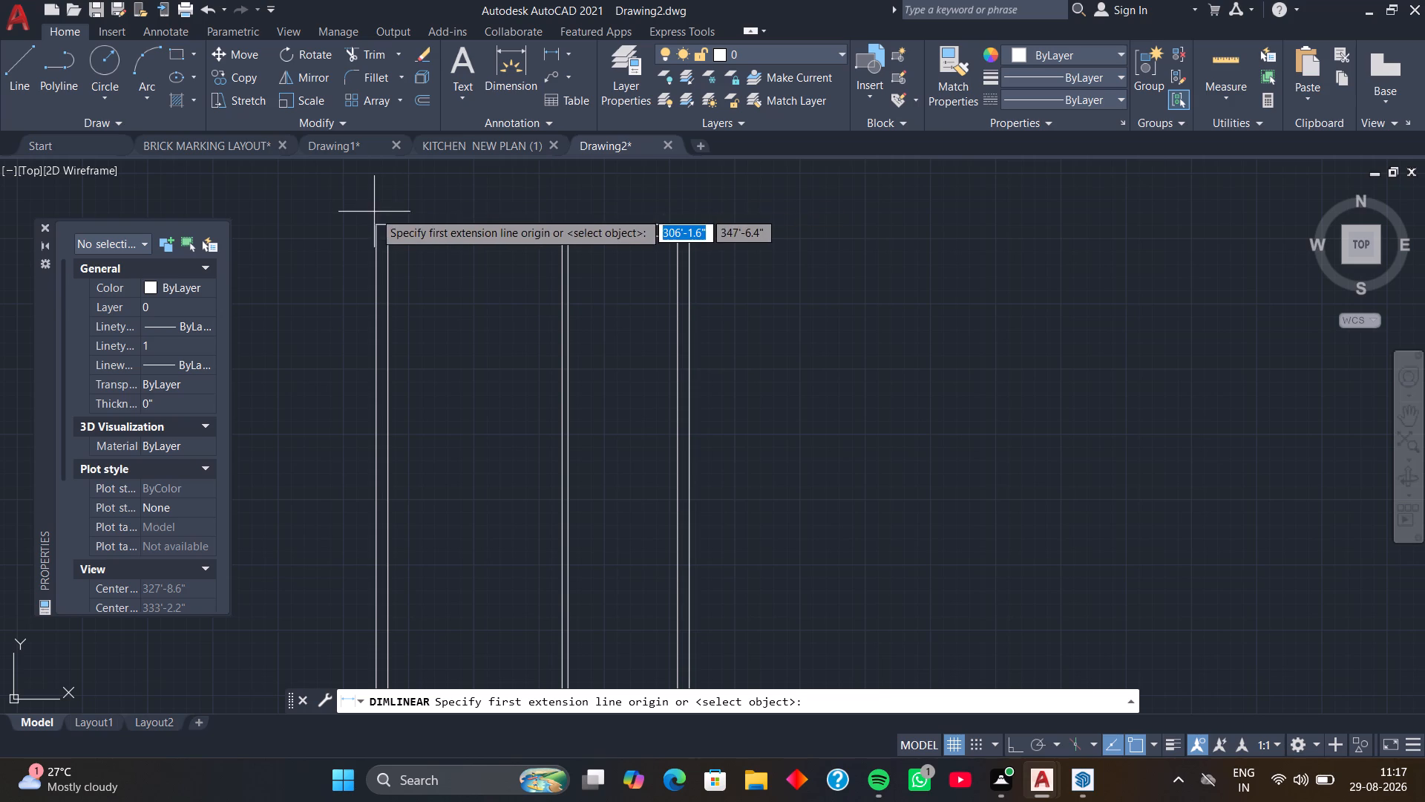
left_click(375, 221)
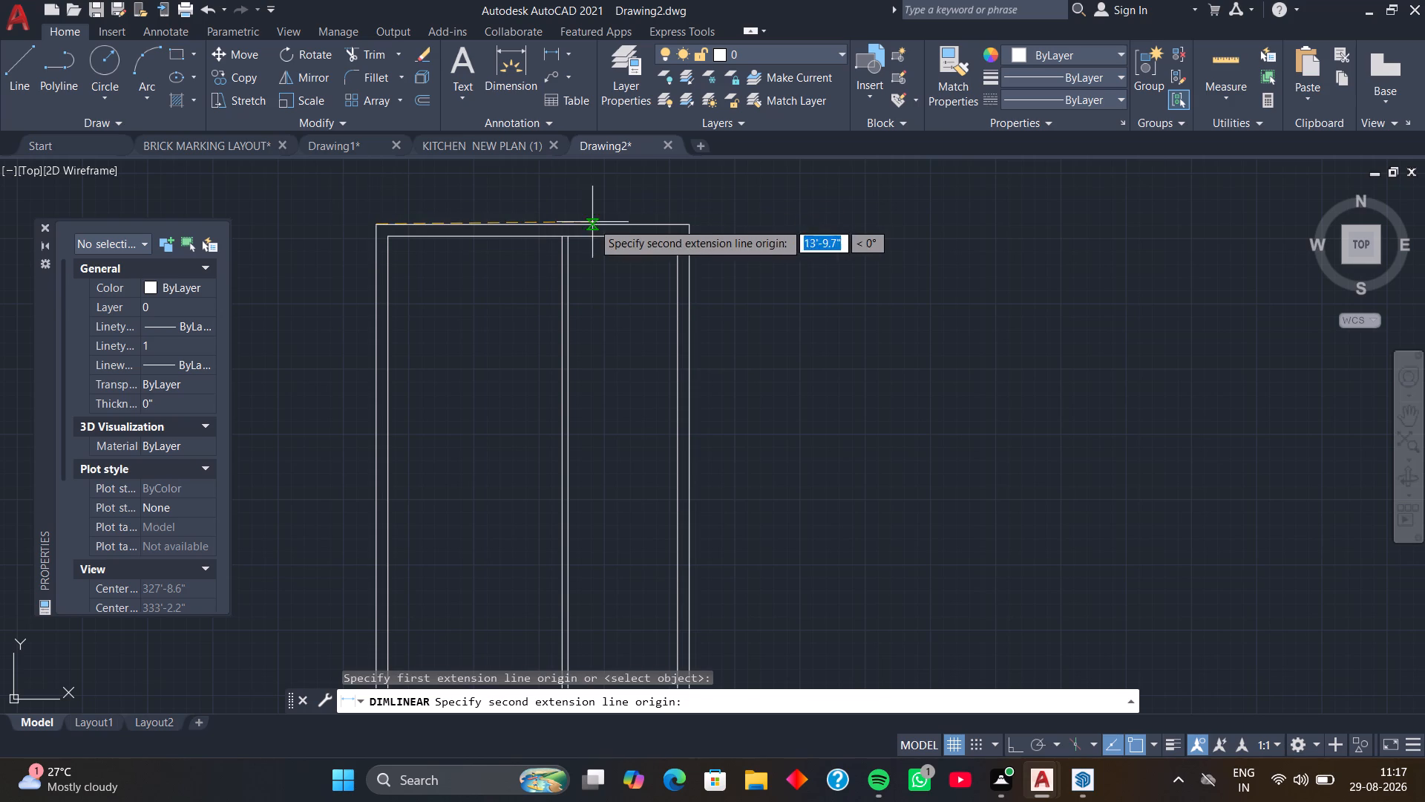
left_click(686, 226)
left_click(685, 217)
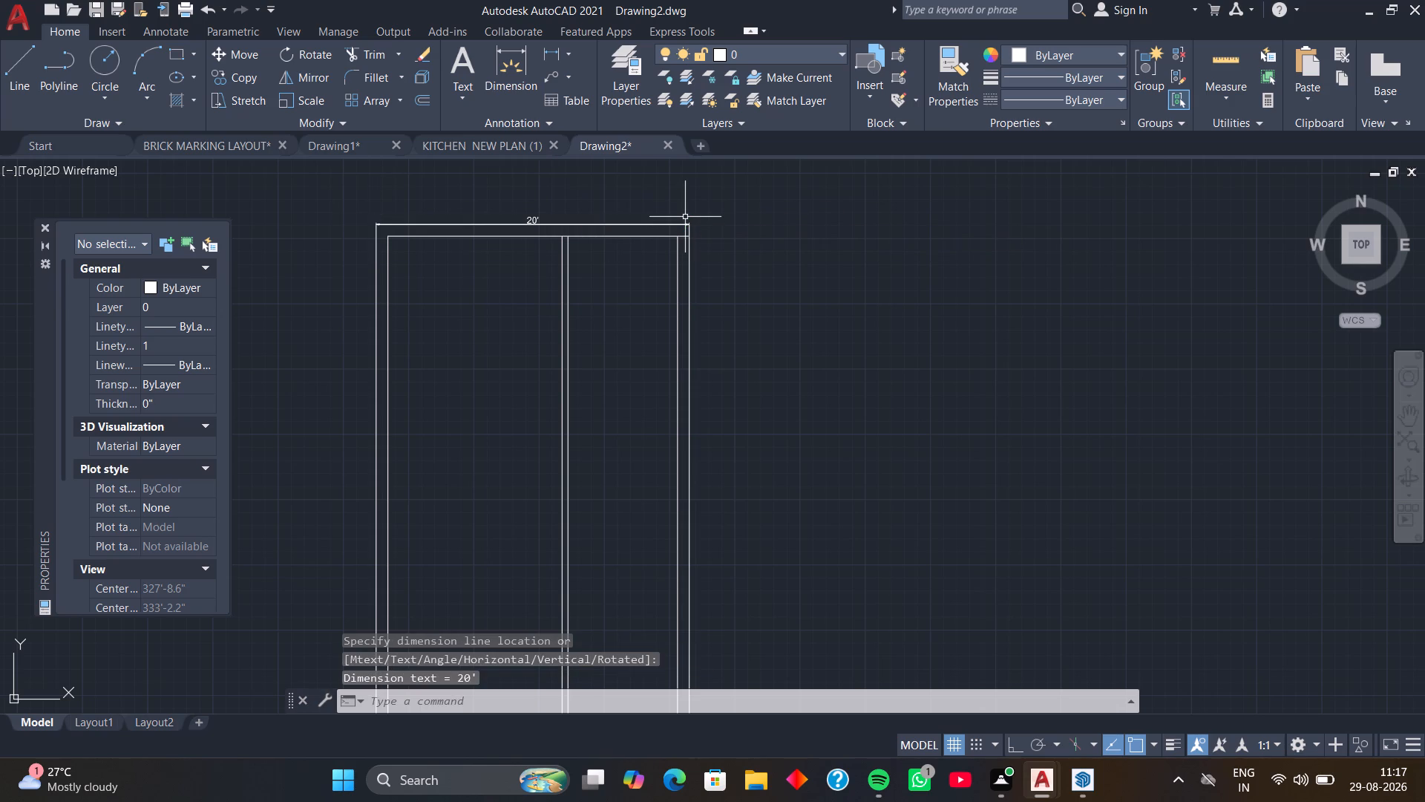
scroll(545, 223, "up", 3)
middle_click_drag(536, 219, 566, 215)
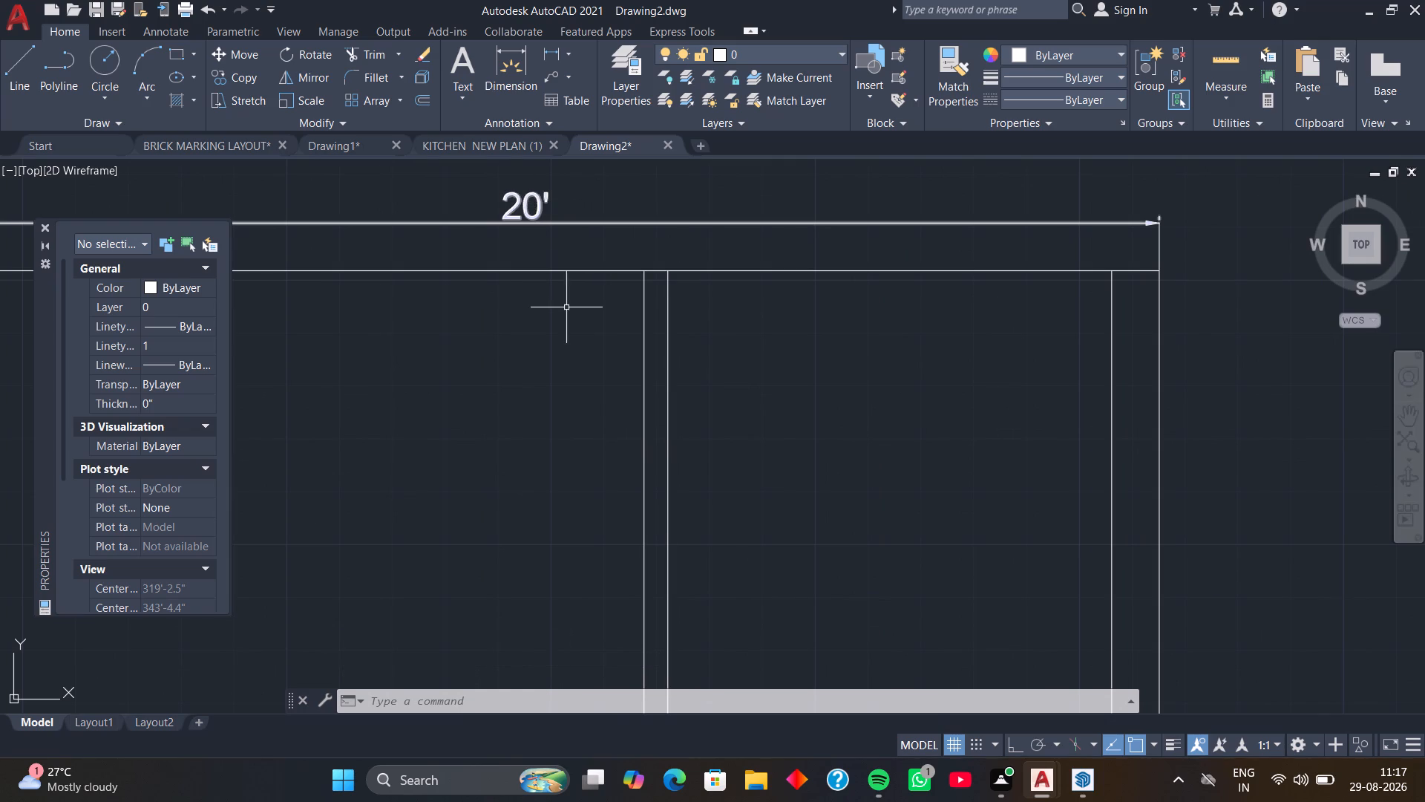
Trim the inner top wall line at the partition and the upper-right corner, and remove the overall width dimension.
scroll(566, 317, "down", 1)
type("TR")
key("space")
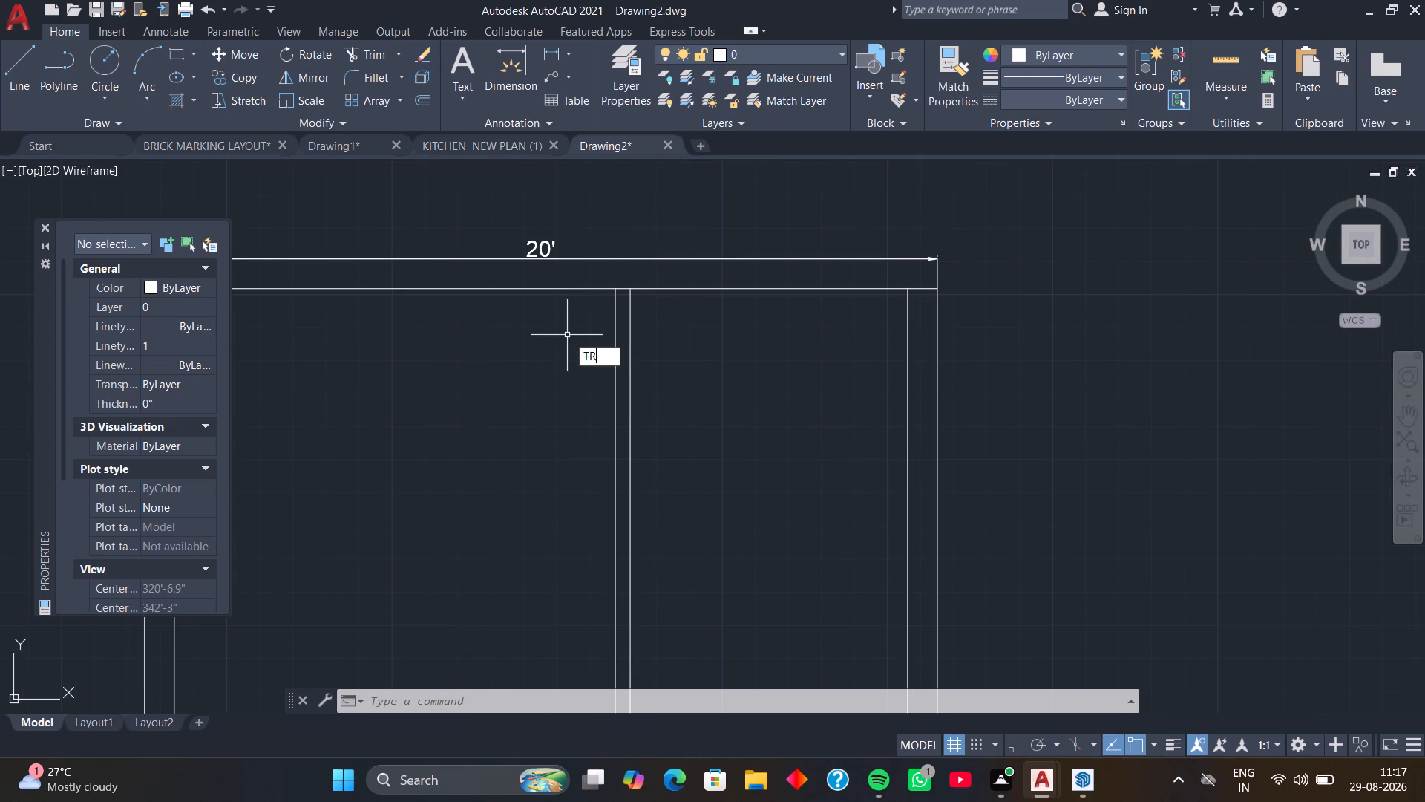
scroll(606, 291, "up", 2)
left_click(641, 285)
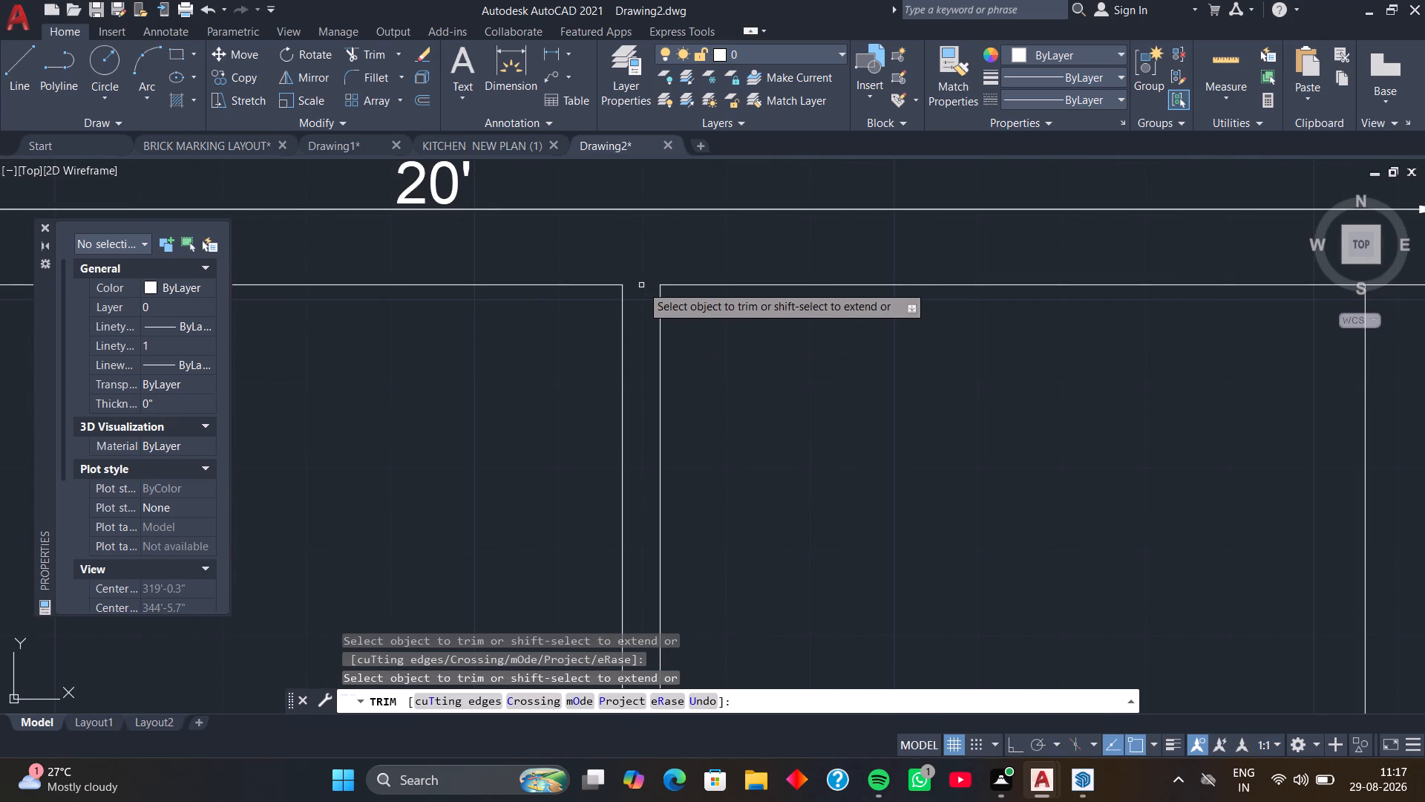
left_click(453, 184)
scroll(460, 197, "down", 2)
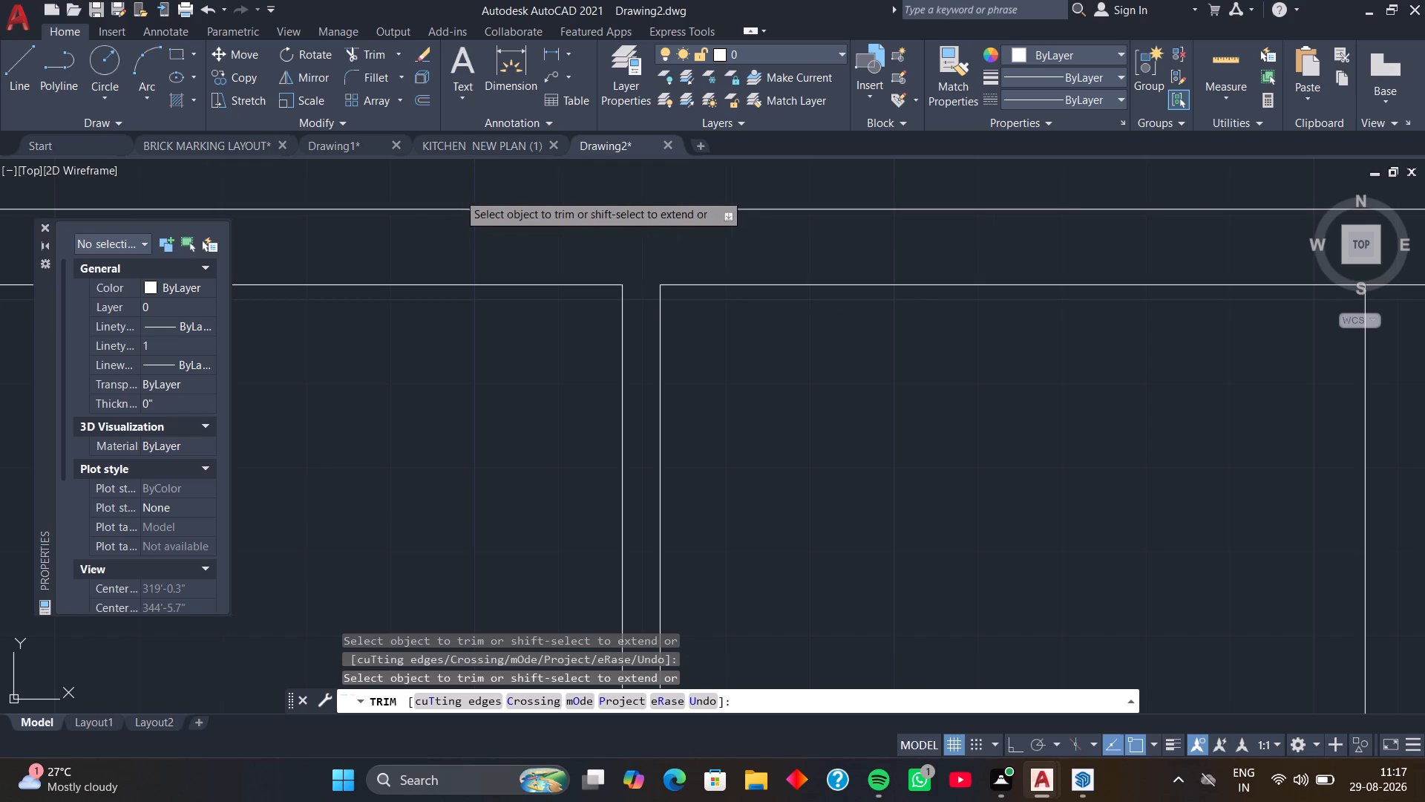
middle_click_drag(459, 287, 509, 266)
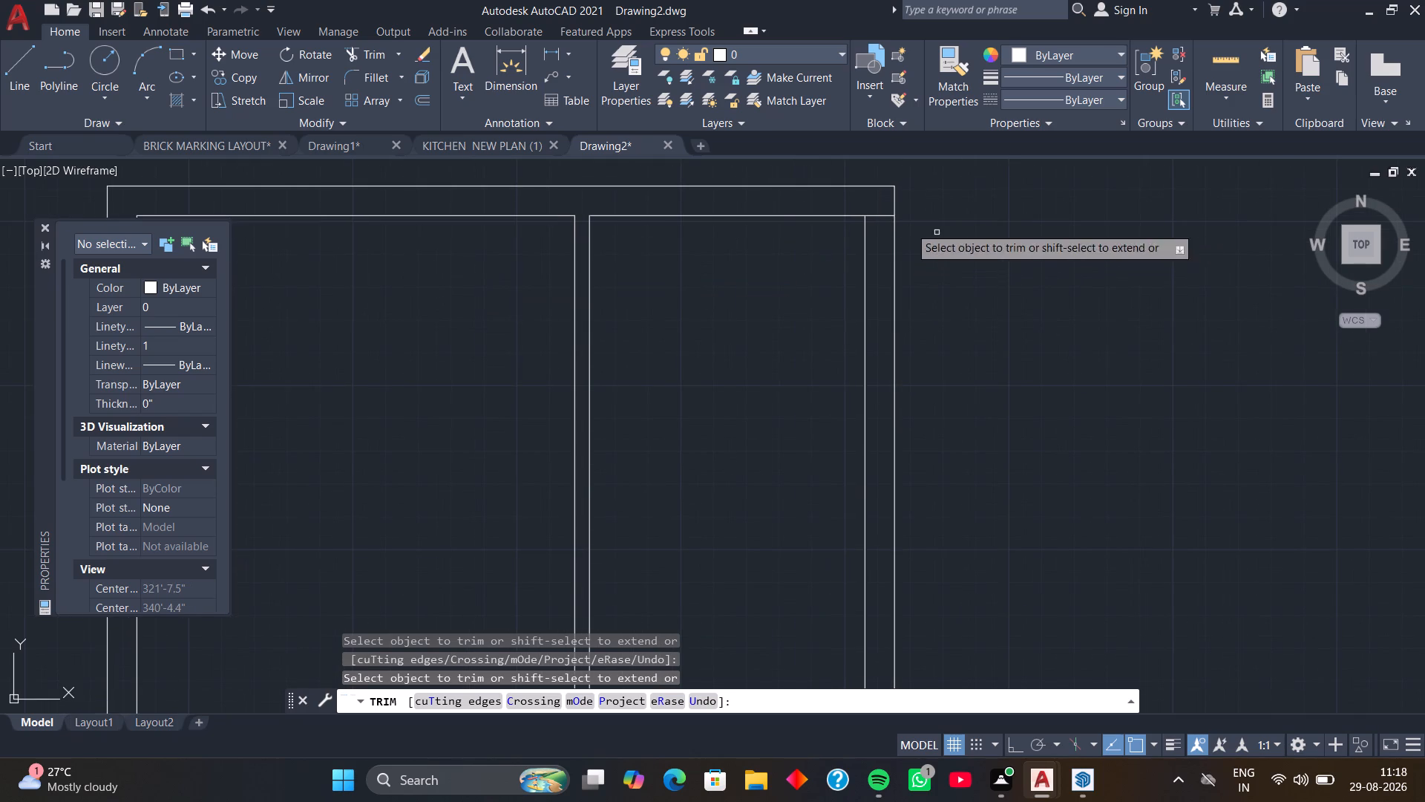
left_click(875, 216)
scroll(728, 262, "down", 3)
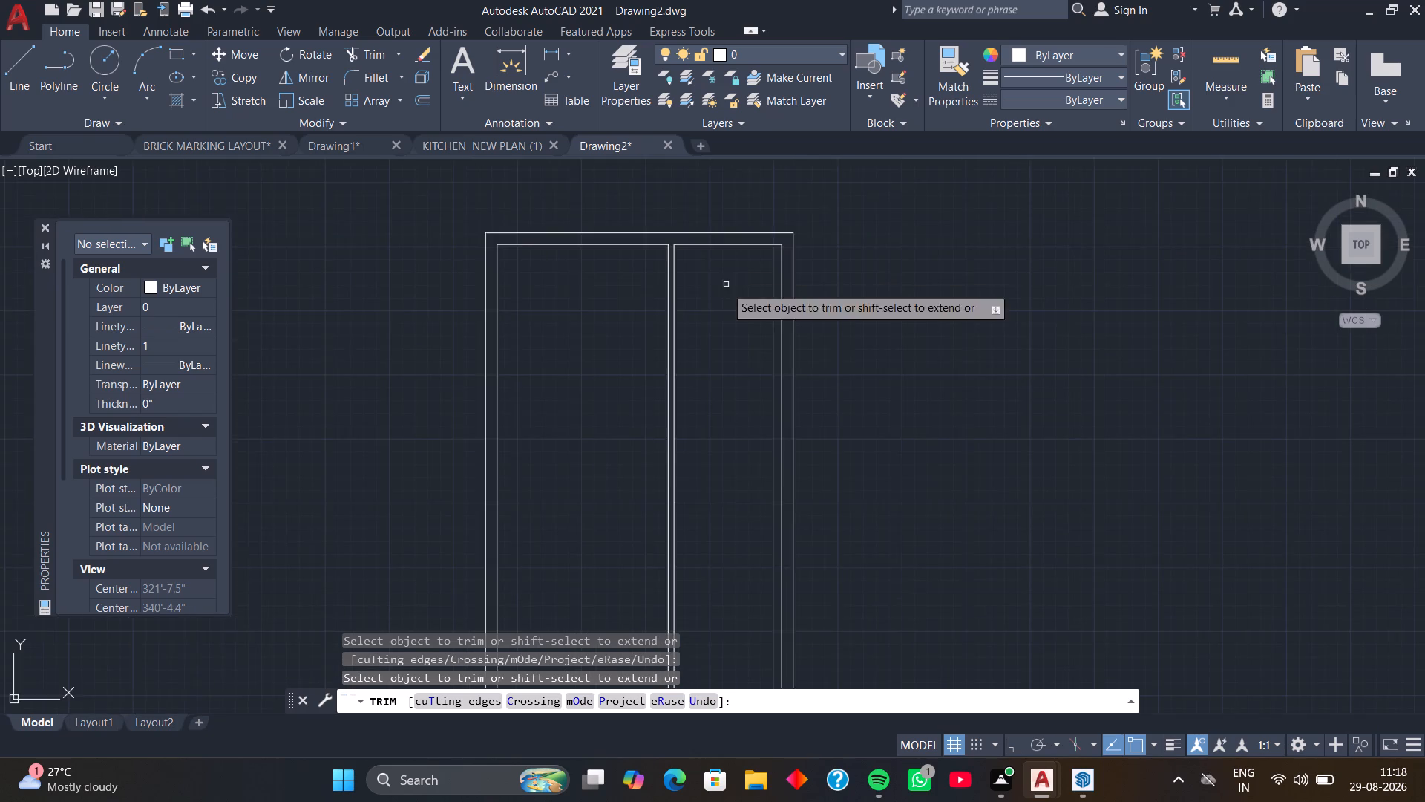
middle_click_drag(725, 290, 787, 270)
key("space")
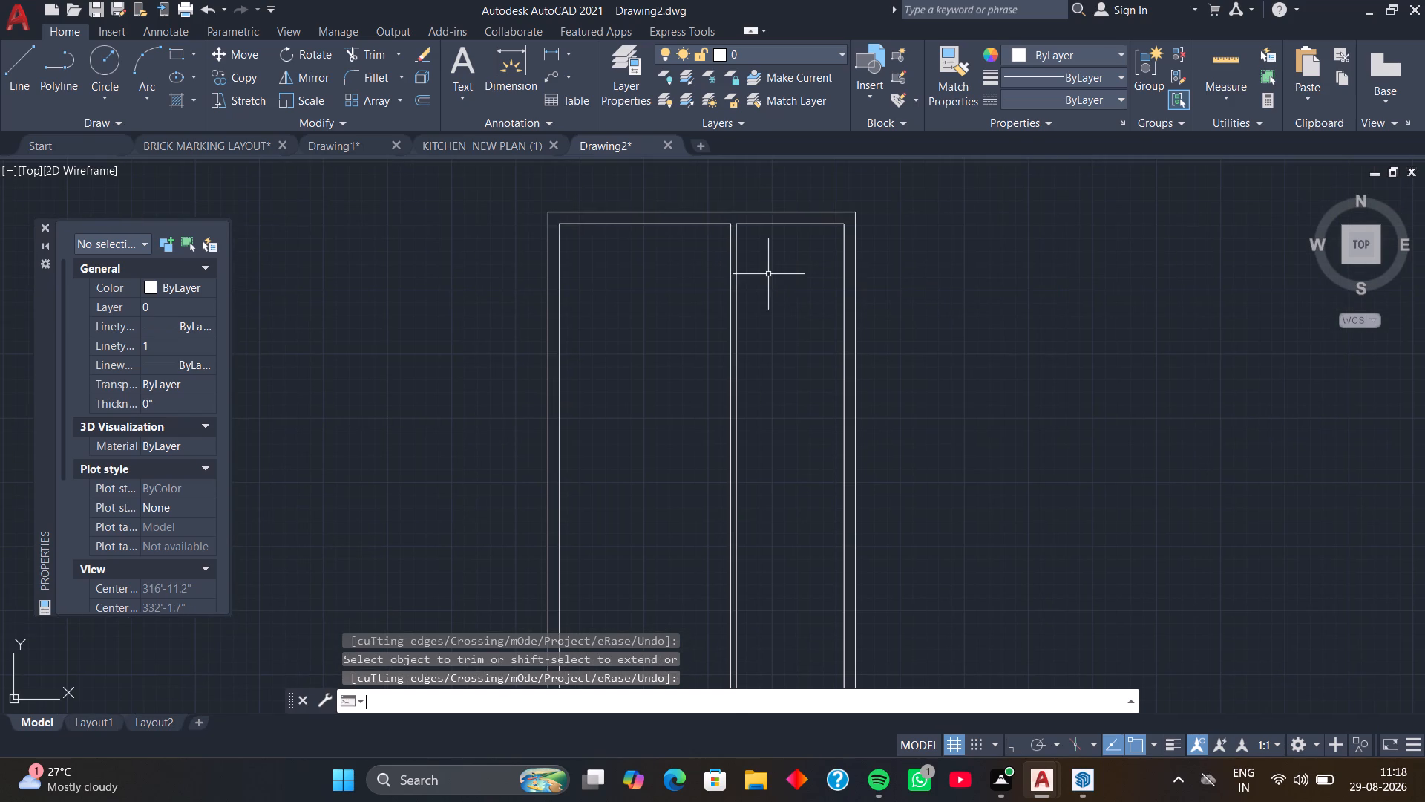
Offset the inner top wall line of the narrower right-hand room 4' downward.
key("o")
key("space")
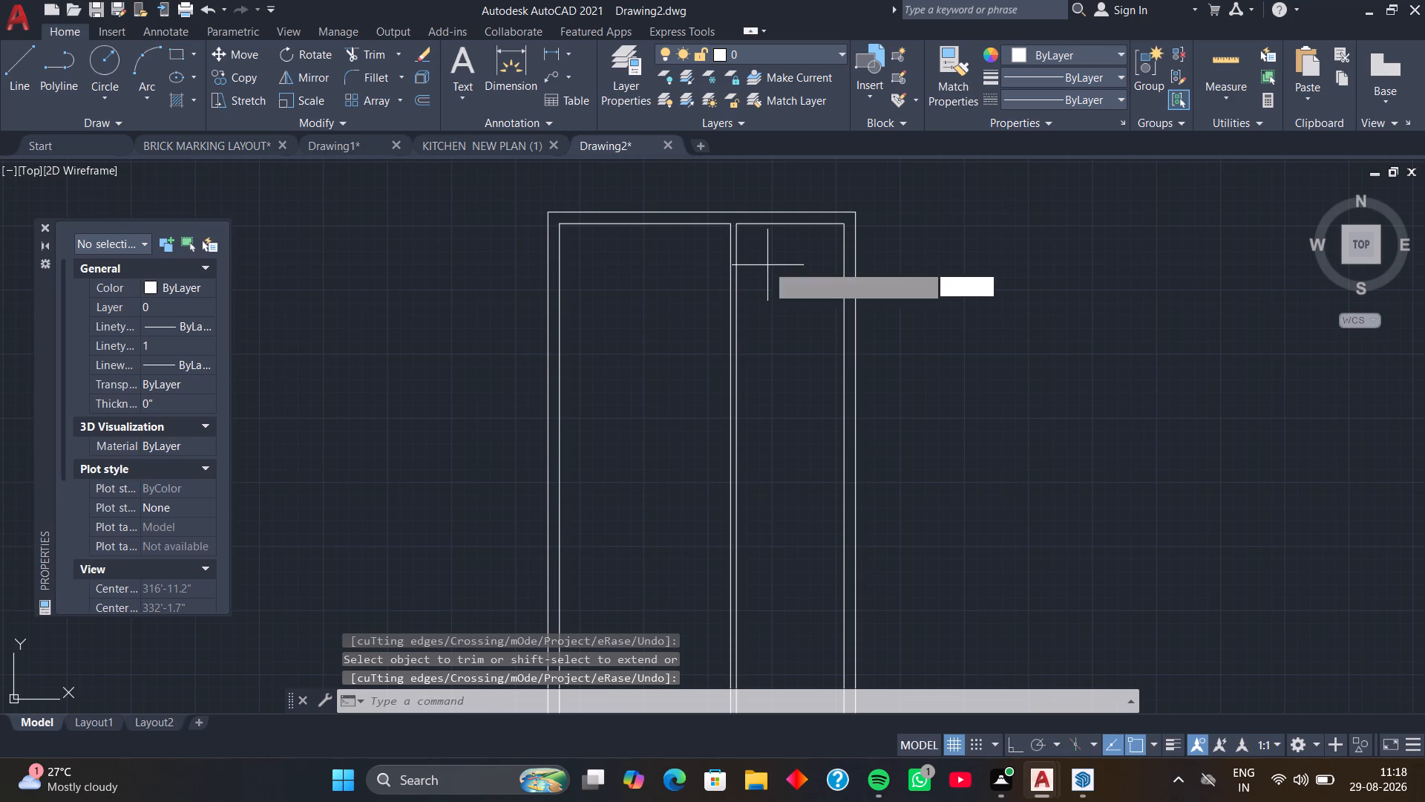
key("space")
left_click(785, 222)
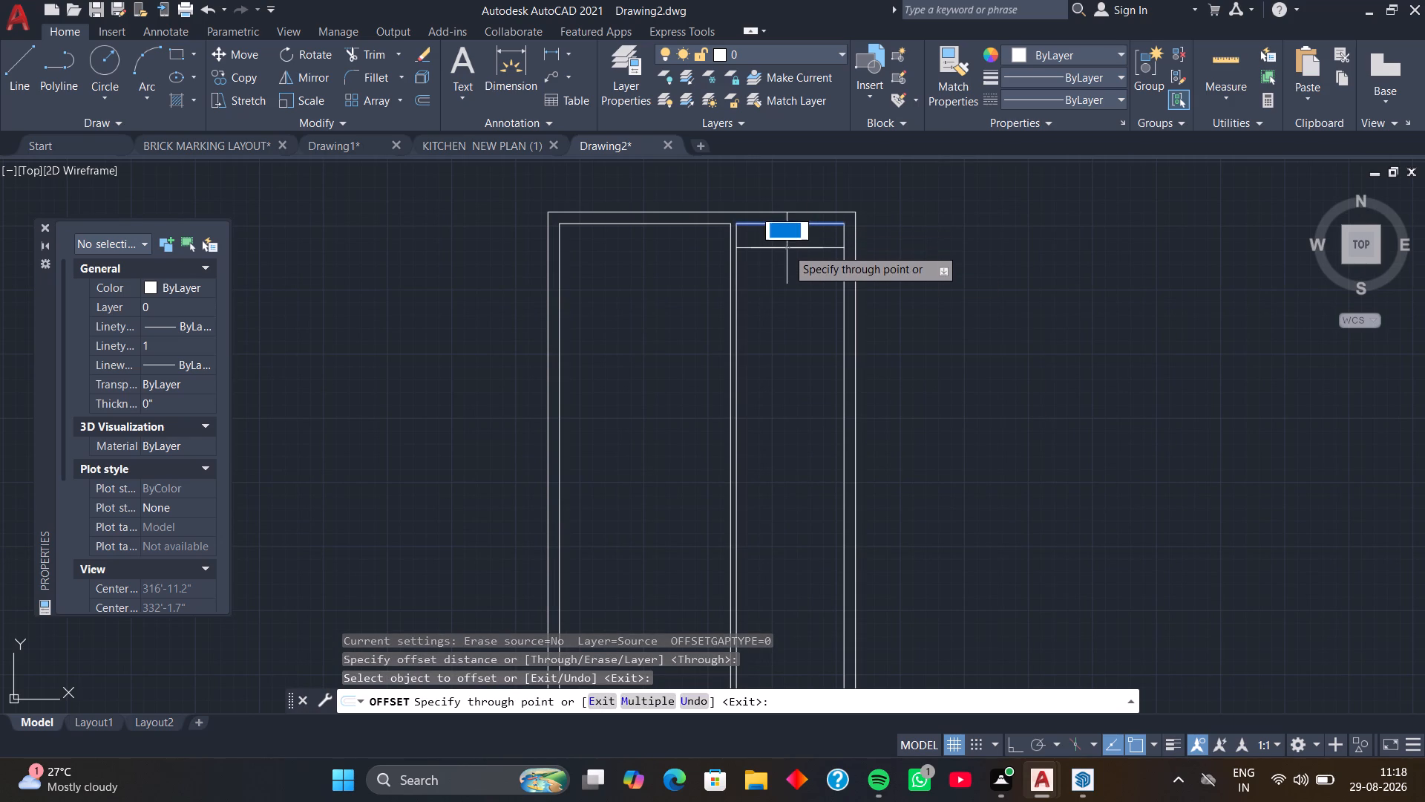
type("4'")
key("Return")
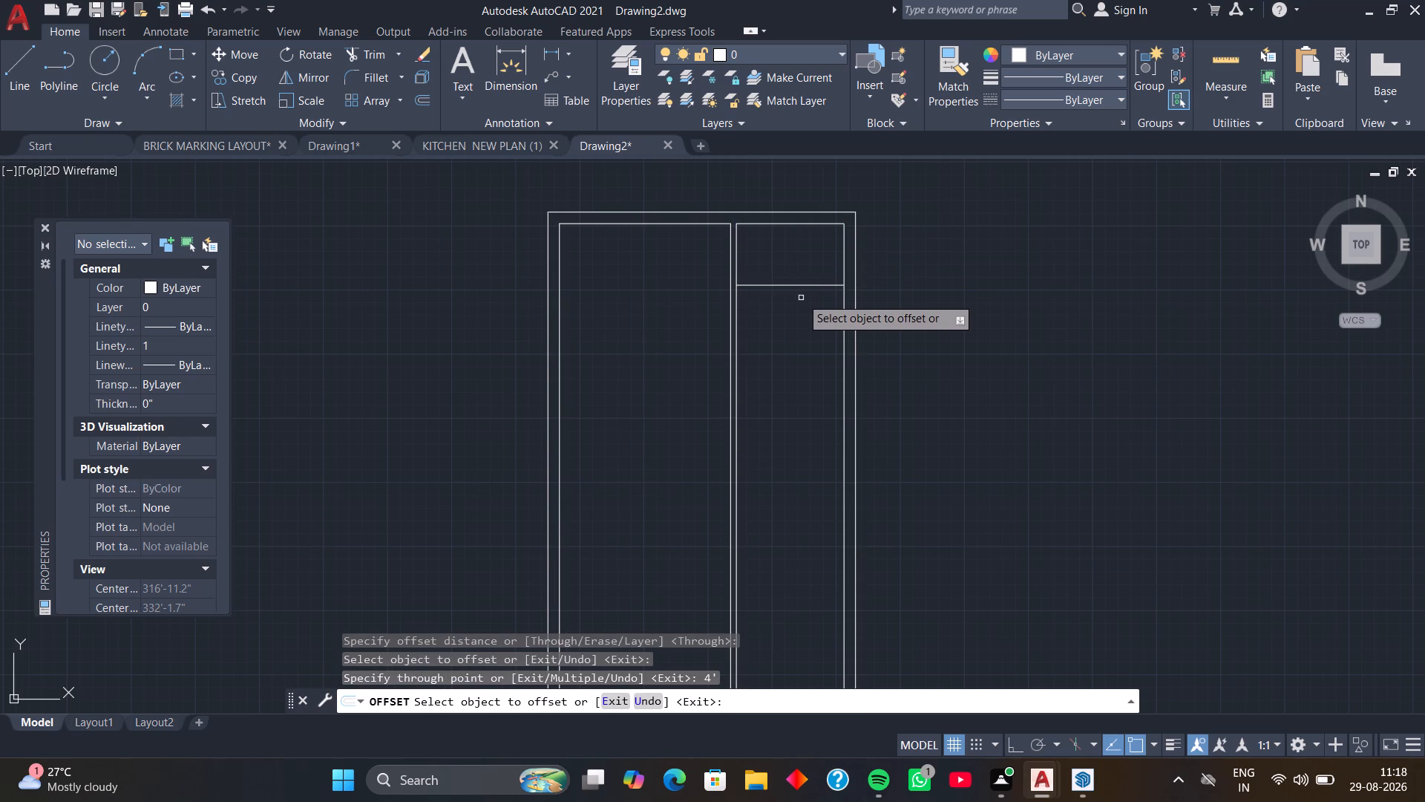
Offset the horizontal line across the narrower right-hand room 4.5" downward to form a cross wall.
left_click(801, 286)
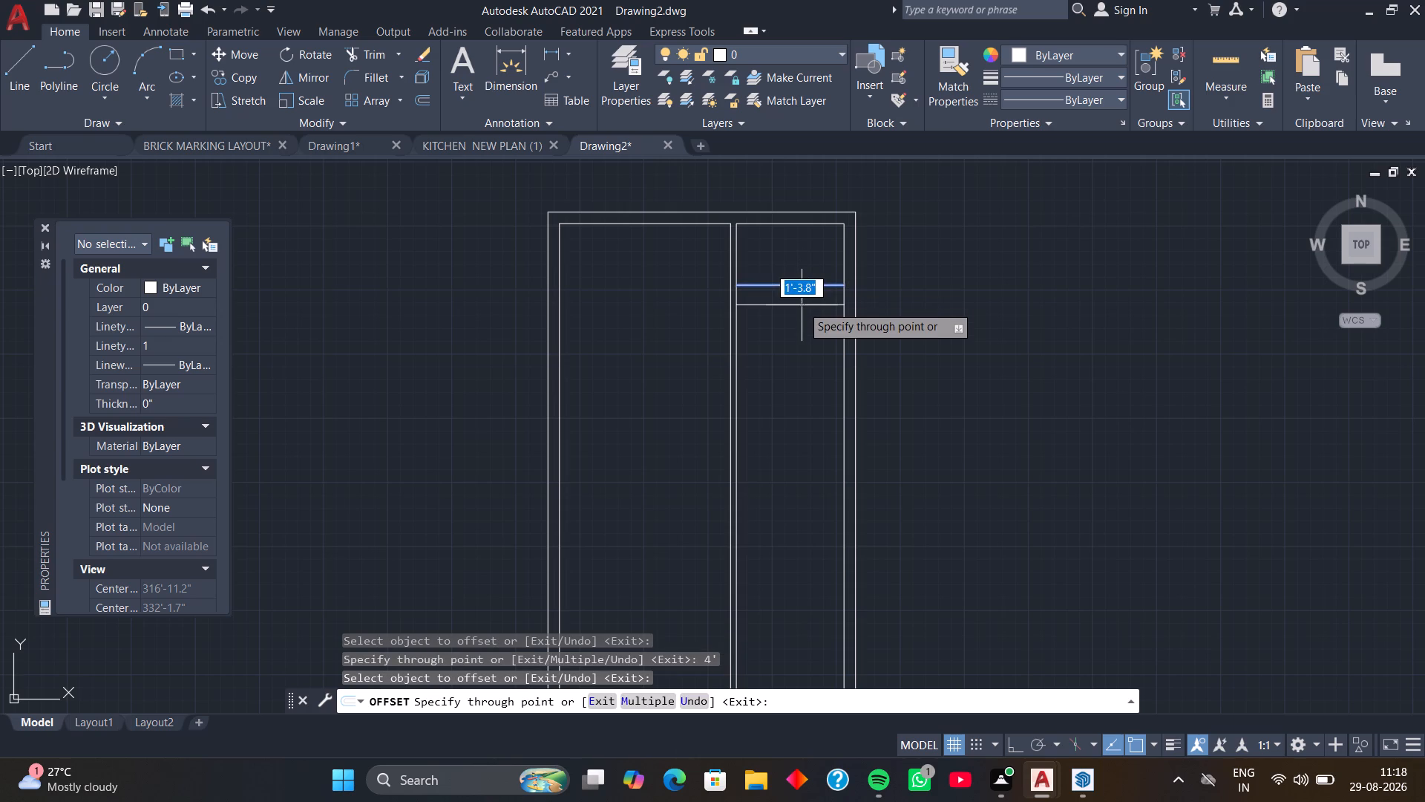
type("4.5")
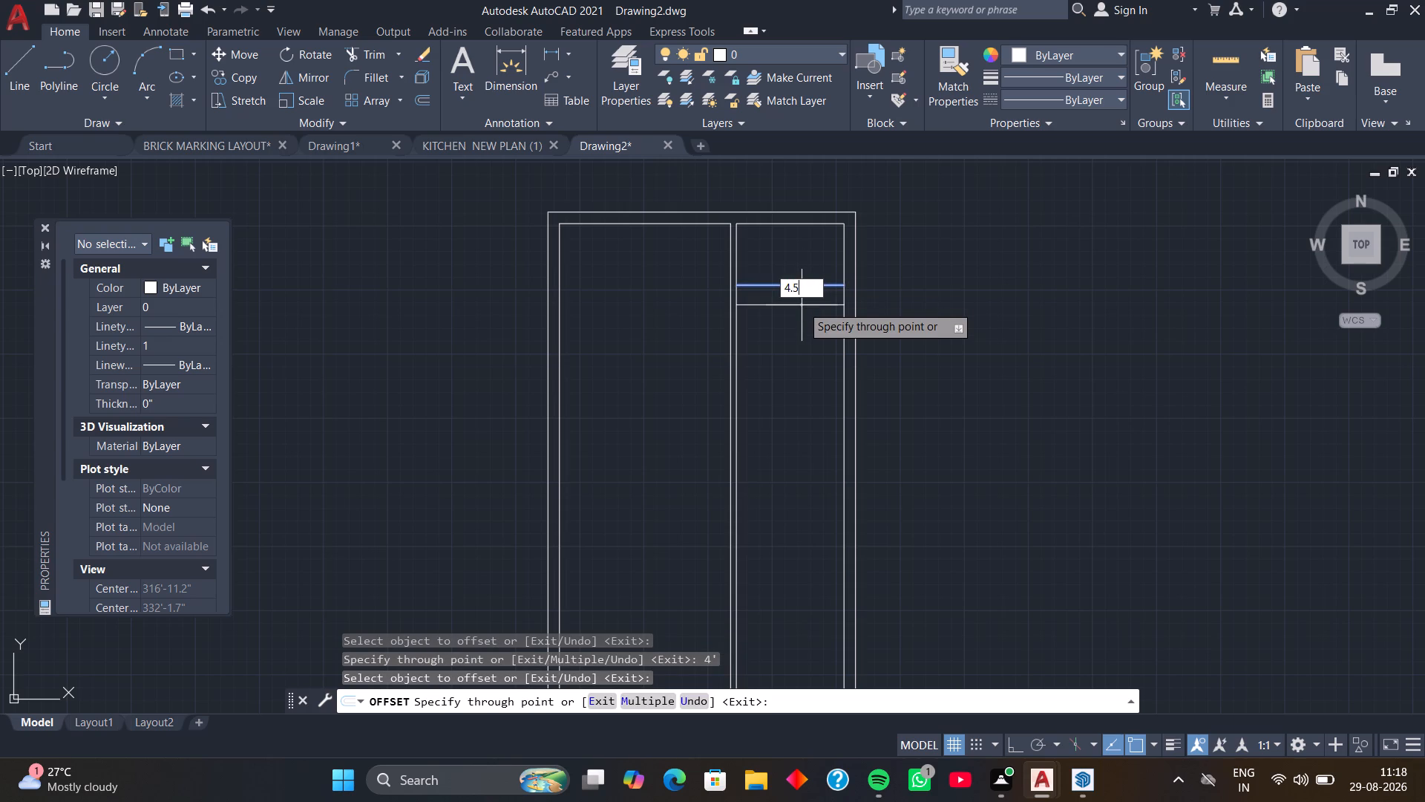
key("Return")
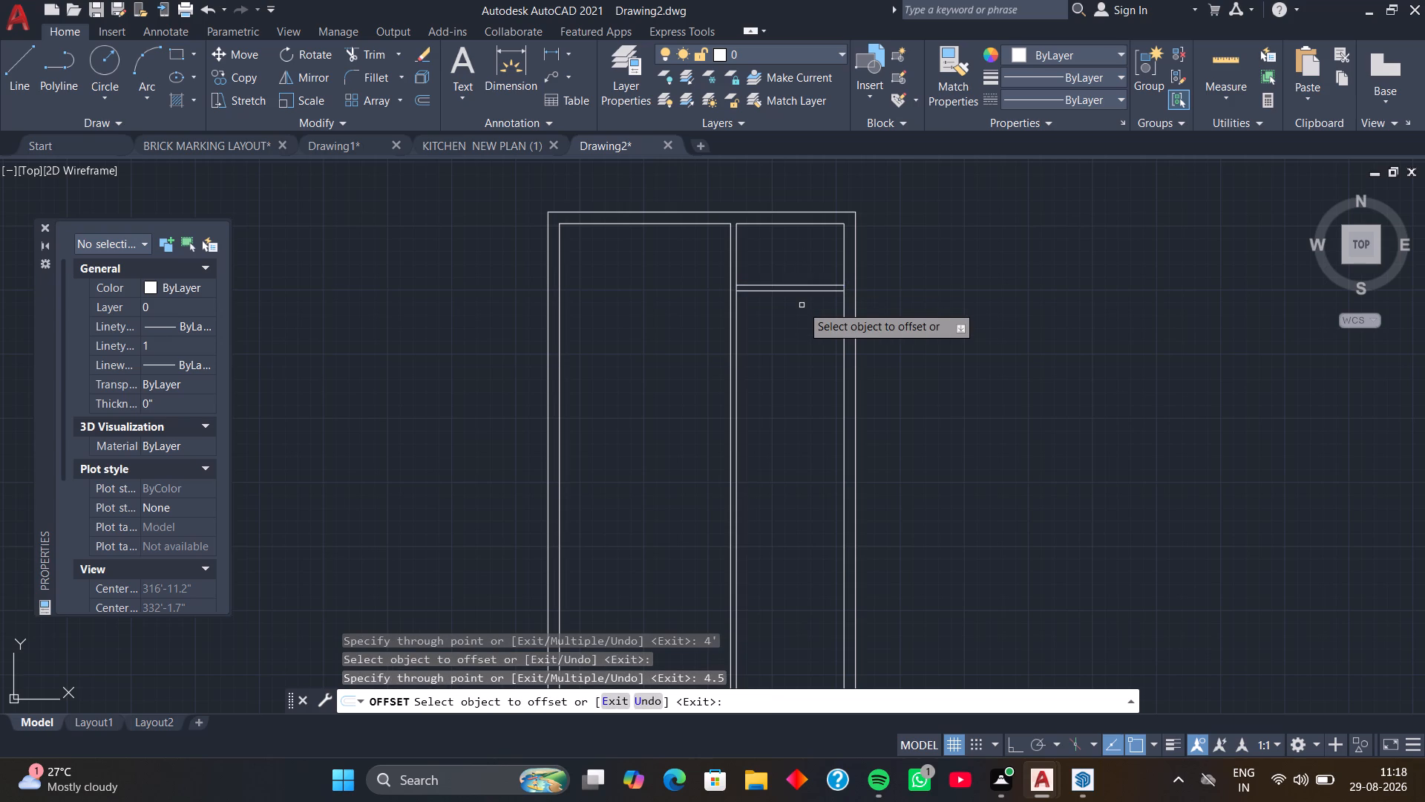
scroll(825, 297, "up", 1)
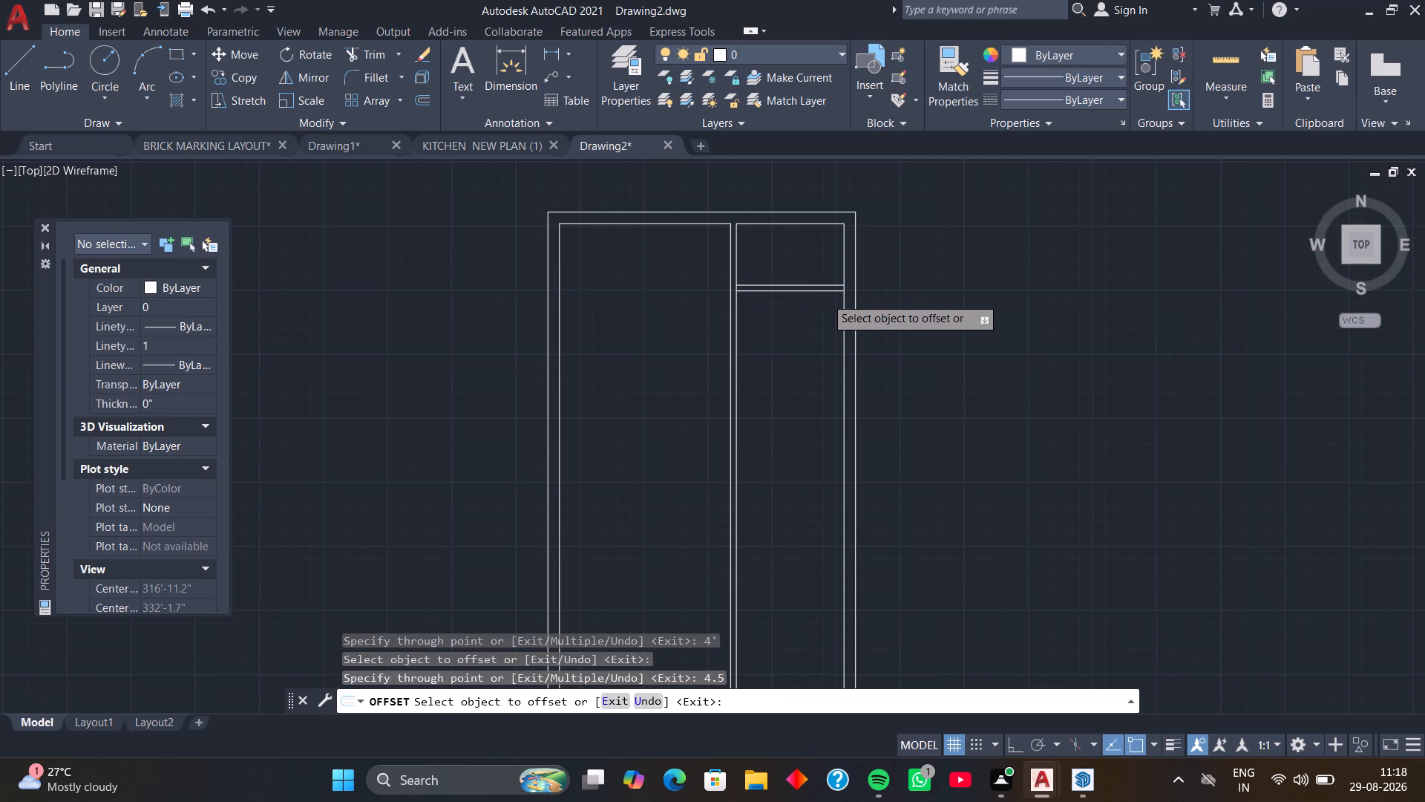
key("space")
Trim the right outer wall's inner line and the partition's right line between the two new cross-wall lines.
type("TR")
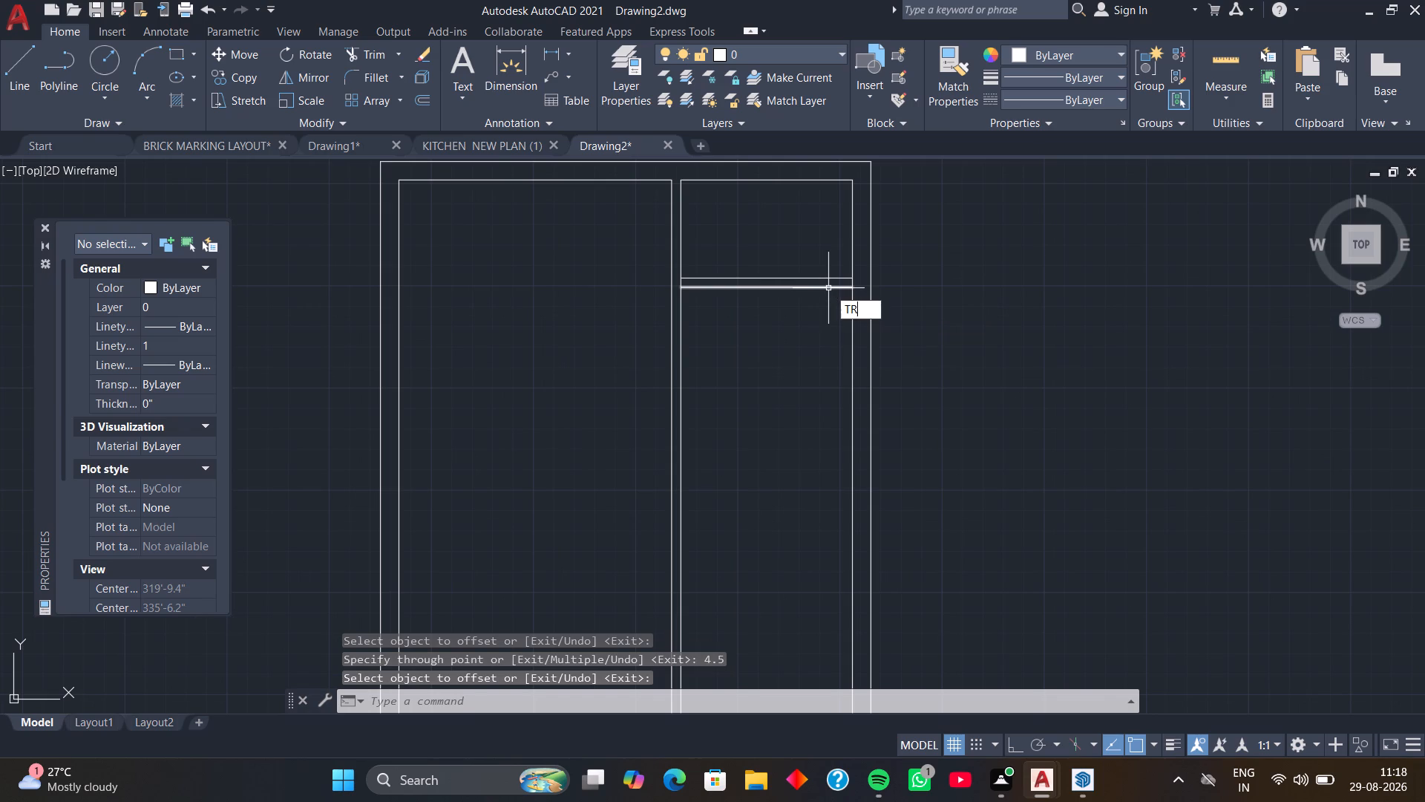
key("space")
scroll(845, 278, "up", 2)
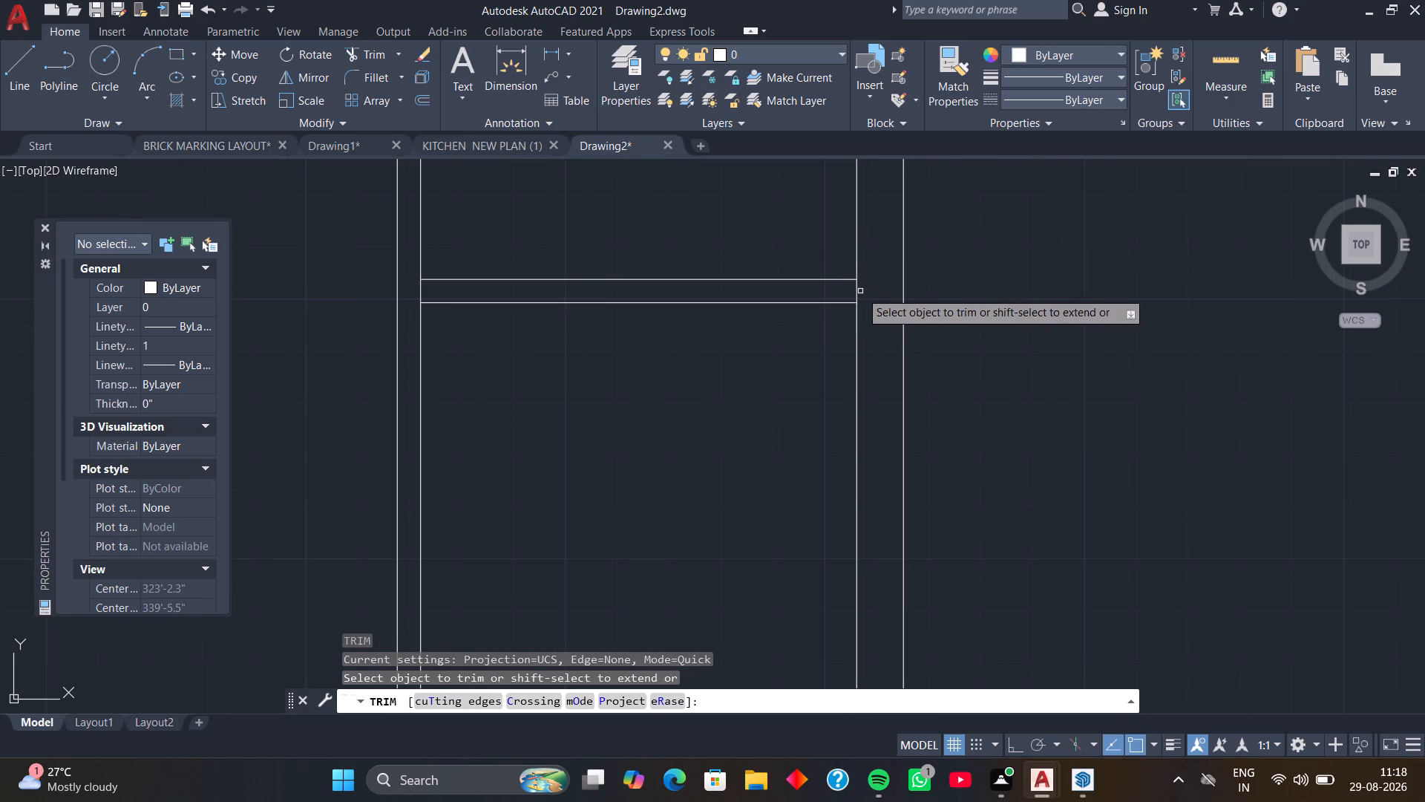
left_click(859, 290)
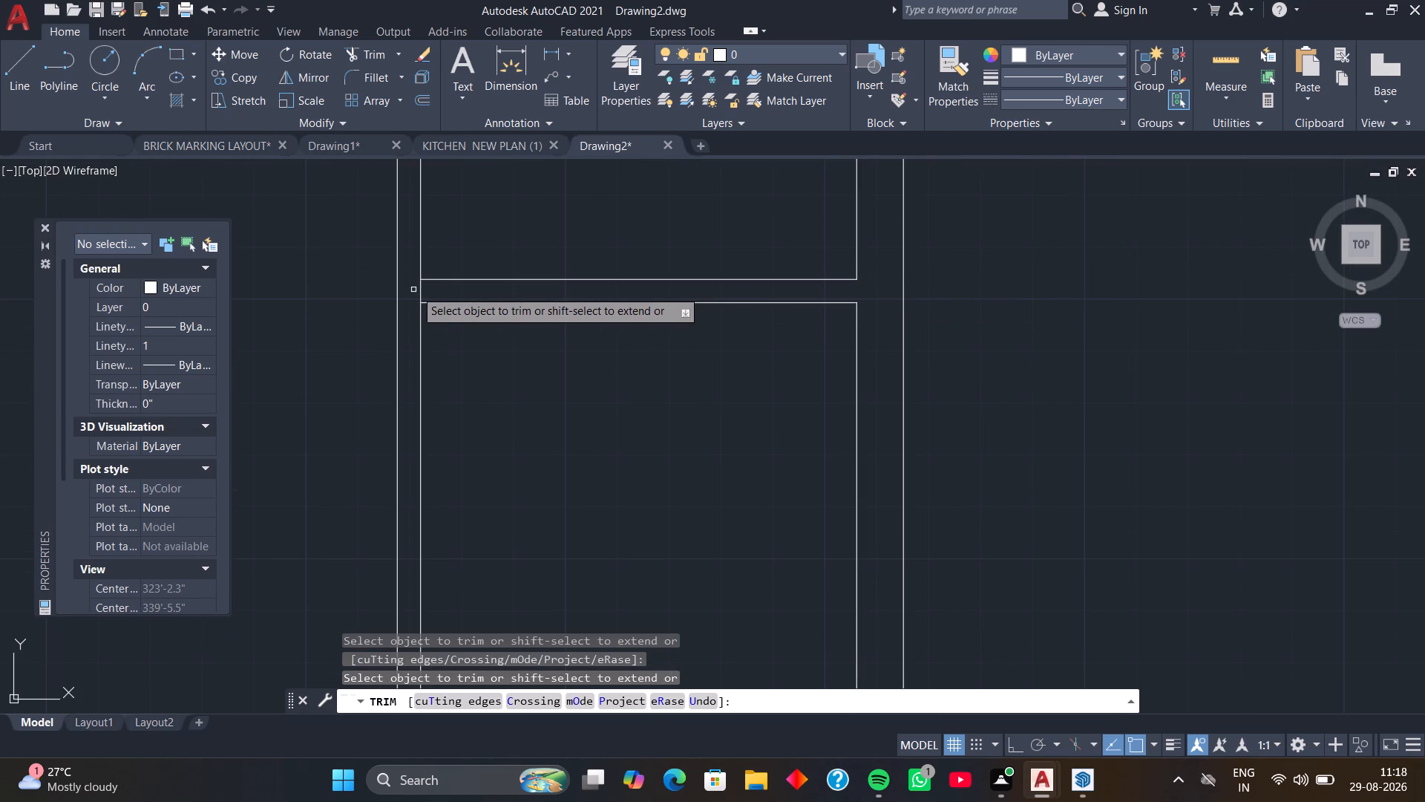
left_click(421, 290)
key("space")
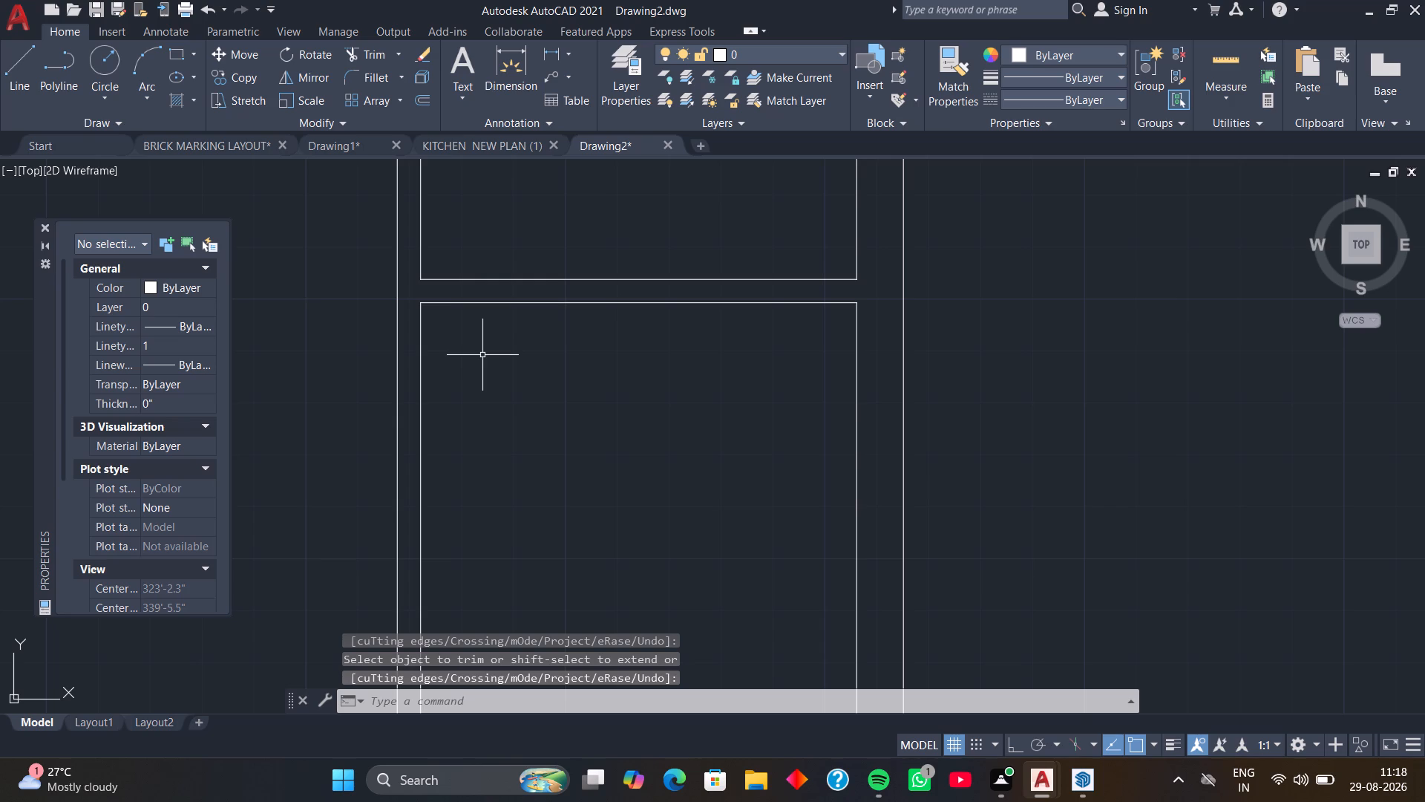
Offset the cross wall's lower line 7' downward, and offset that copy 4.5" downward for a second cross wall.
middle_click_drag(499, 385, 510, 305)
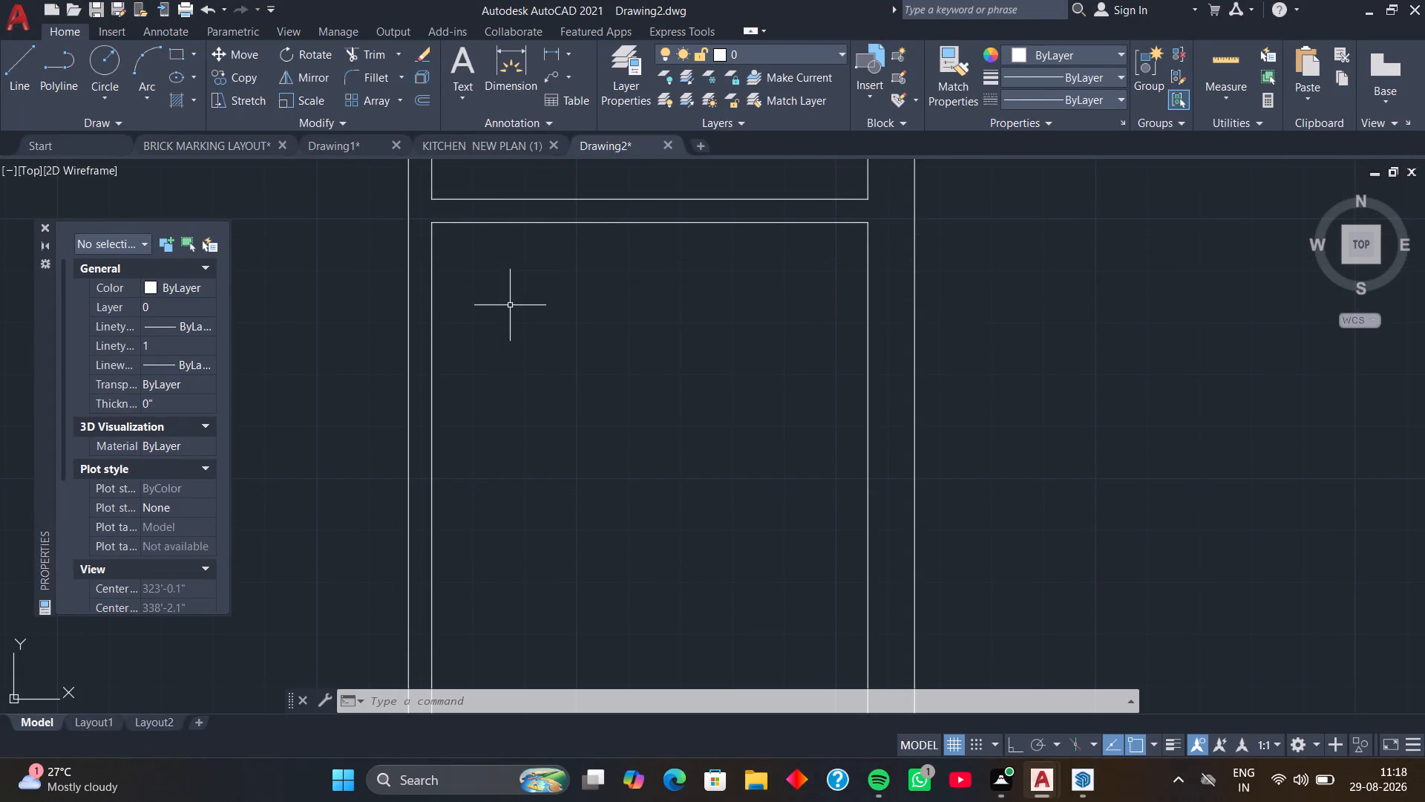
type("O")
key("space")
key("space")
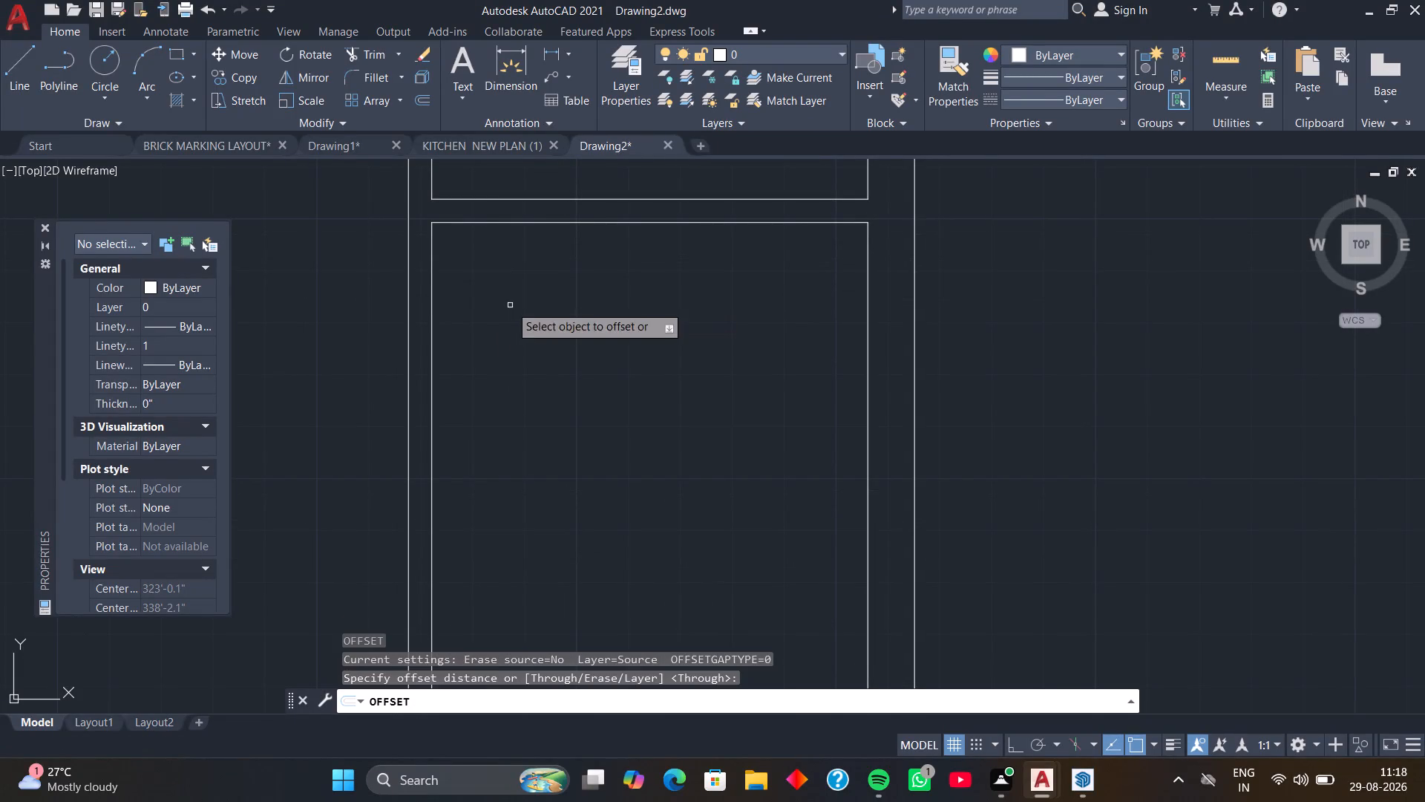
left_click(538, 221)
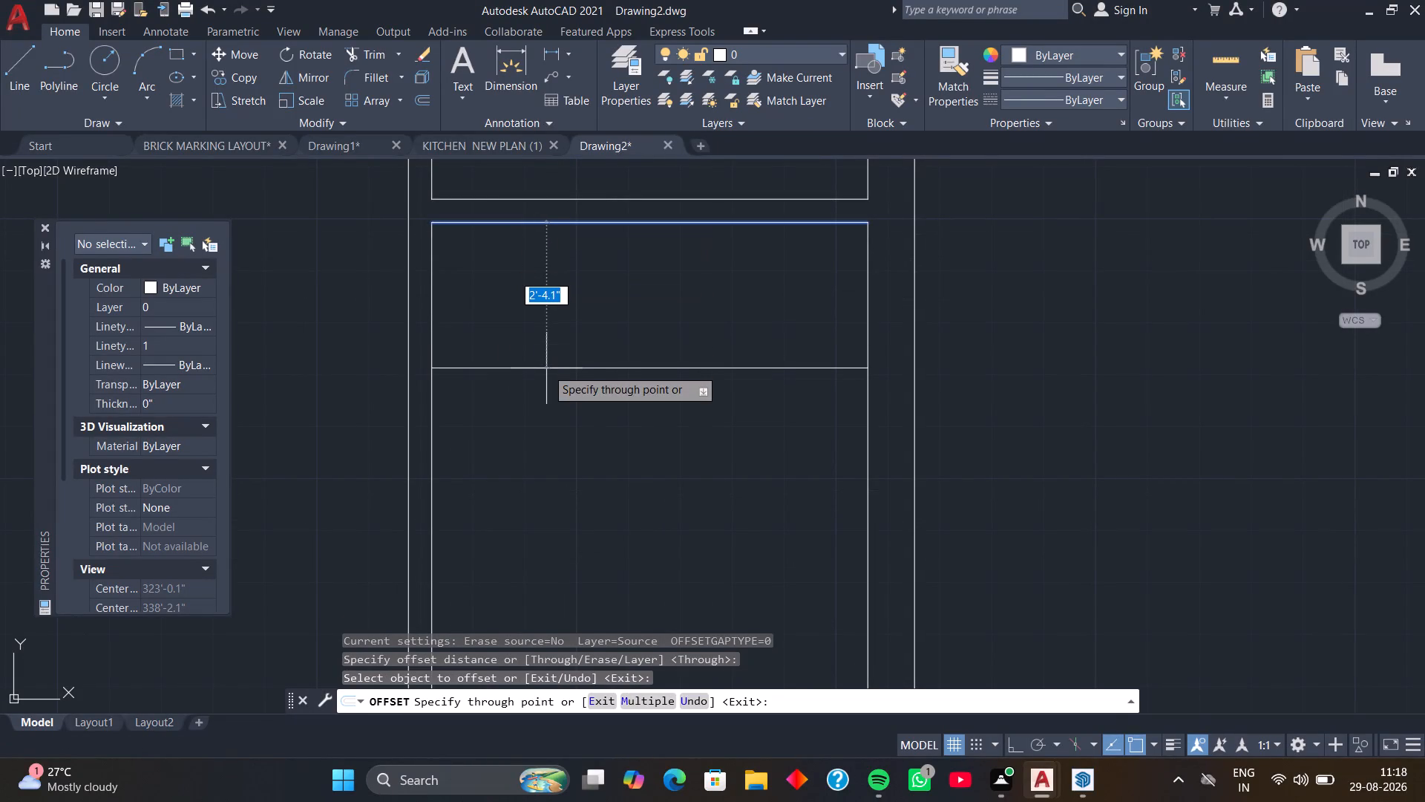
type("7'")
key("Return")
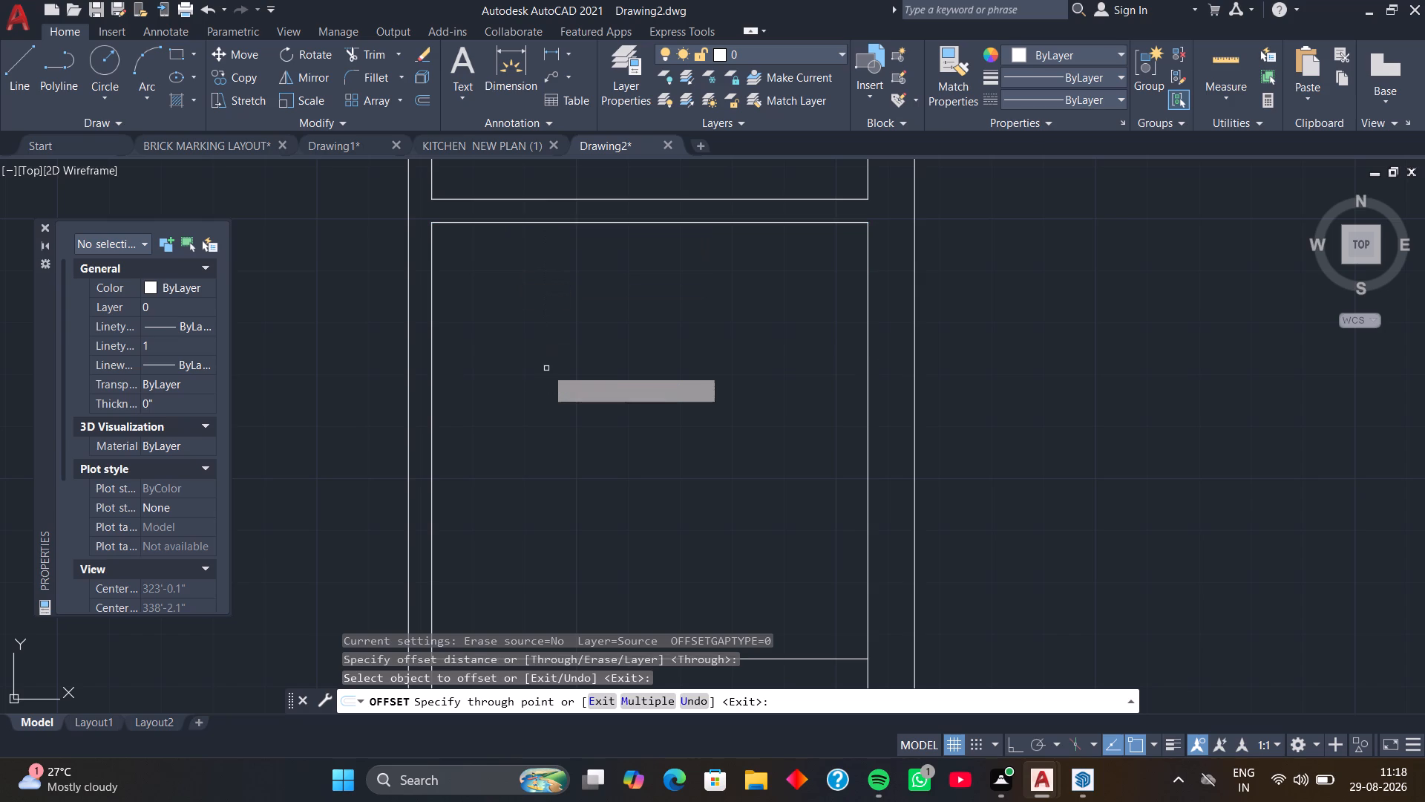
scroll(546, 368, "down", 2)
middle_click_drag(548, 367, 572, 245)
left_click(607, 361)
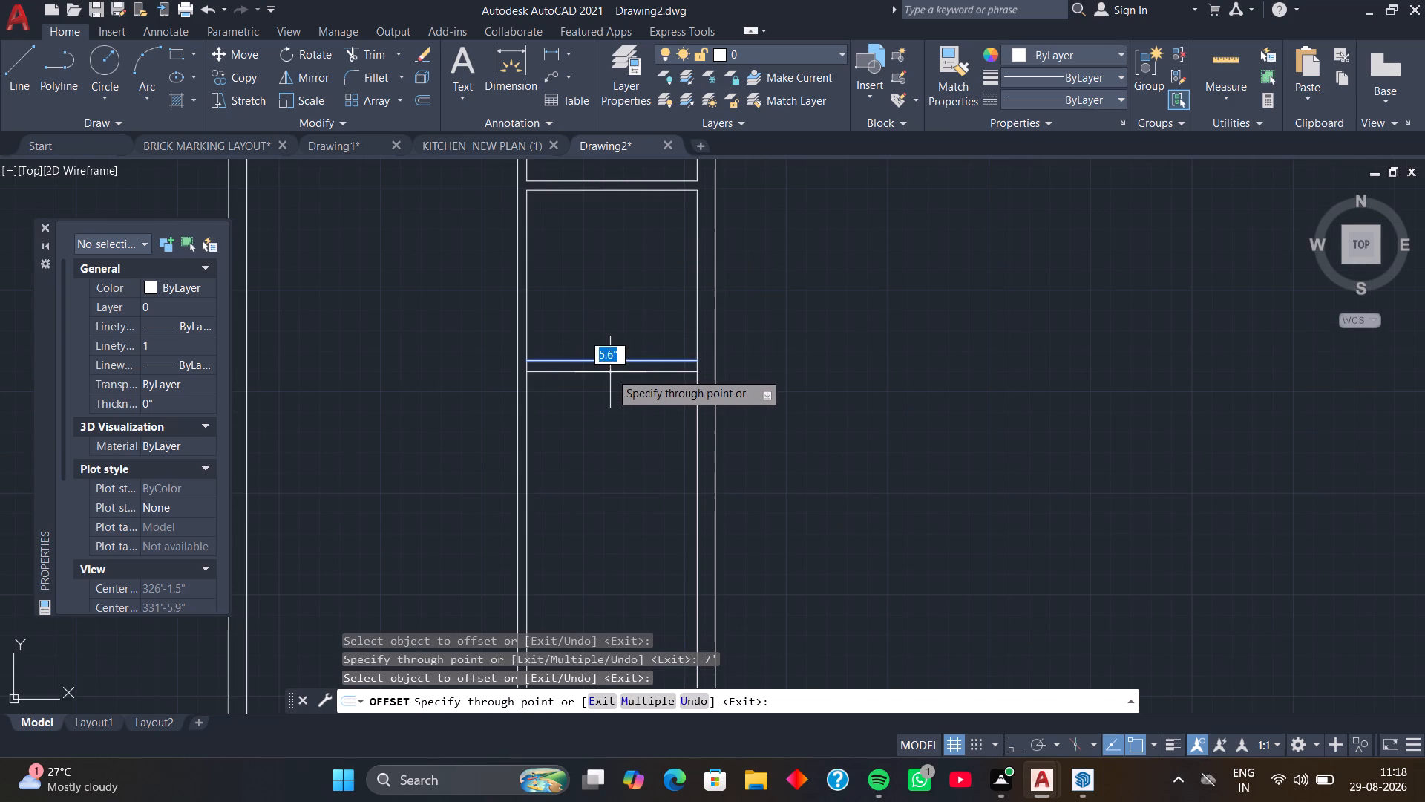
type("4.5")
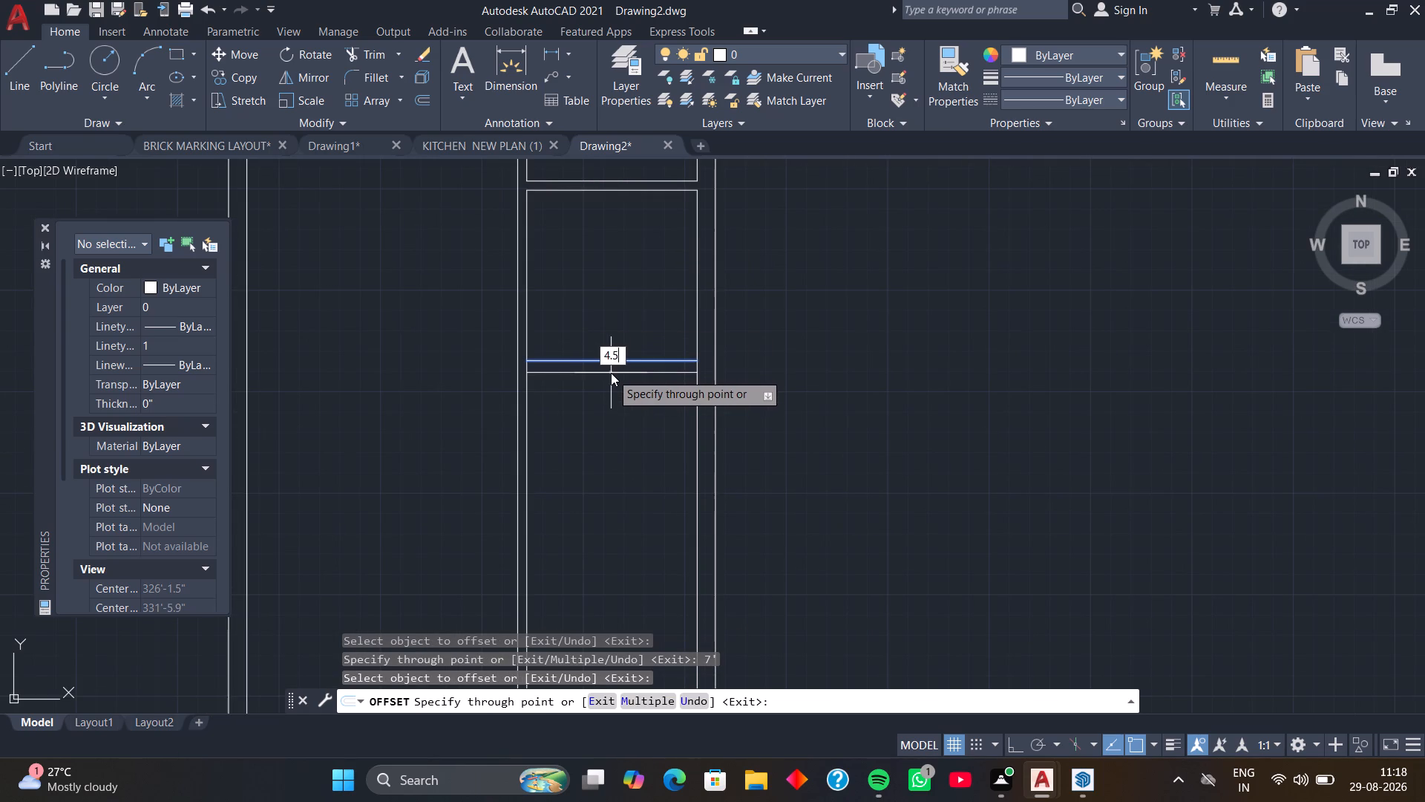
key("Return")
key("space")
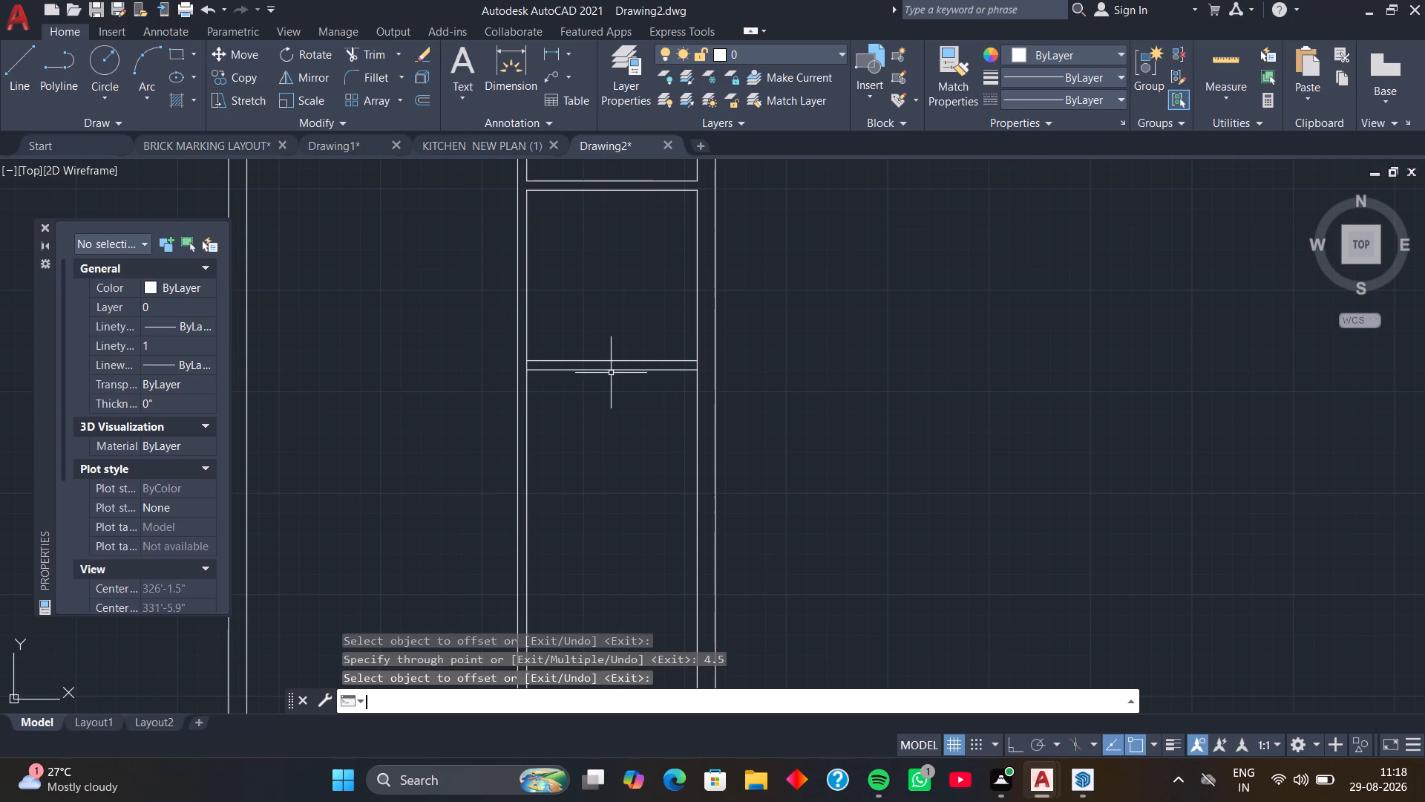
Trim the right outer wall's inner line and the partition's right line between the second cross wall's two lines.
type("T")
type("R")
key("space")
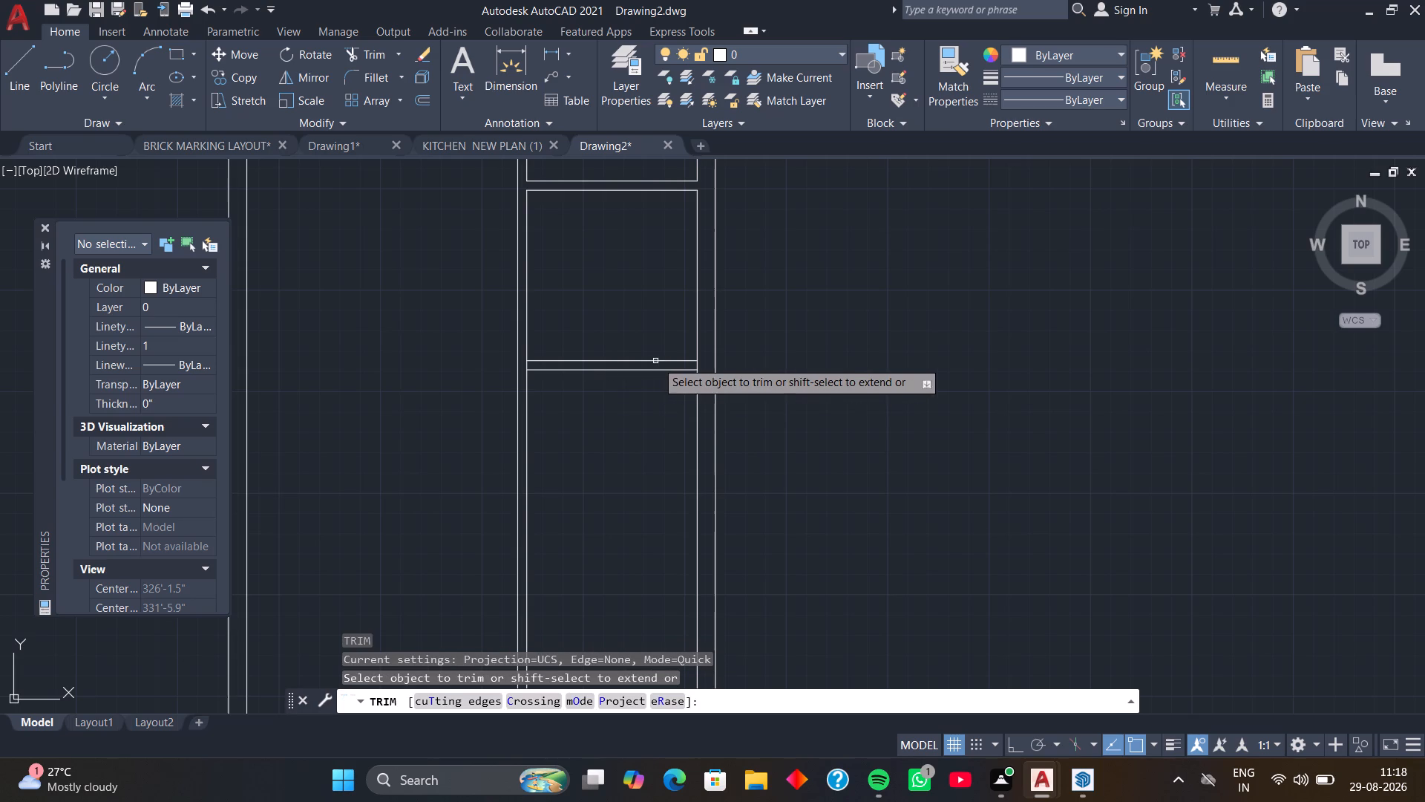
scroll(690, 364, "up", 3)
left_click(702, 365)
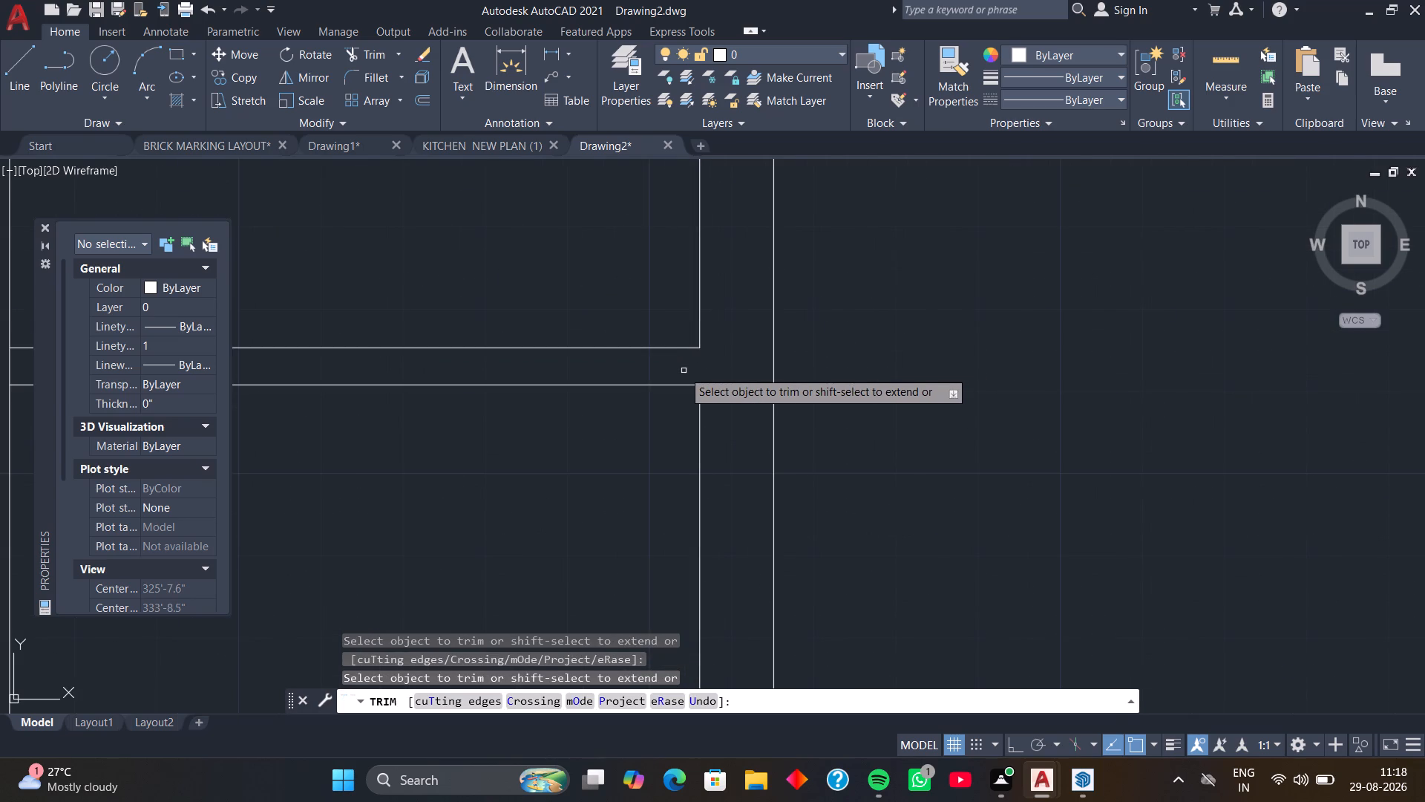
scroll(682, 371, "down", 3)
middle_click_drag(647, 382, 764, 371)
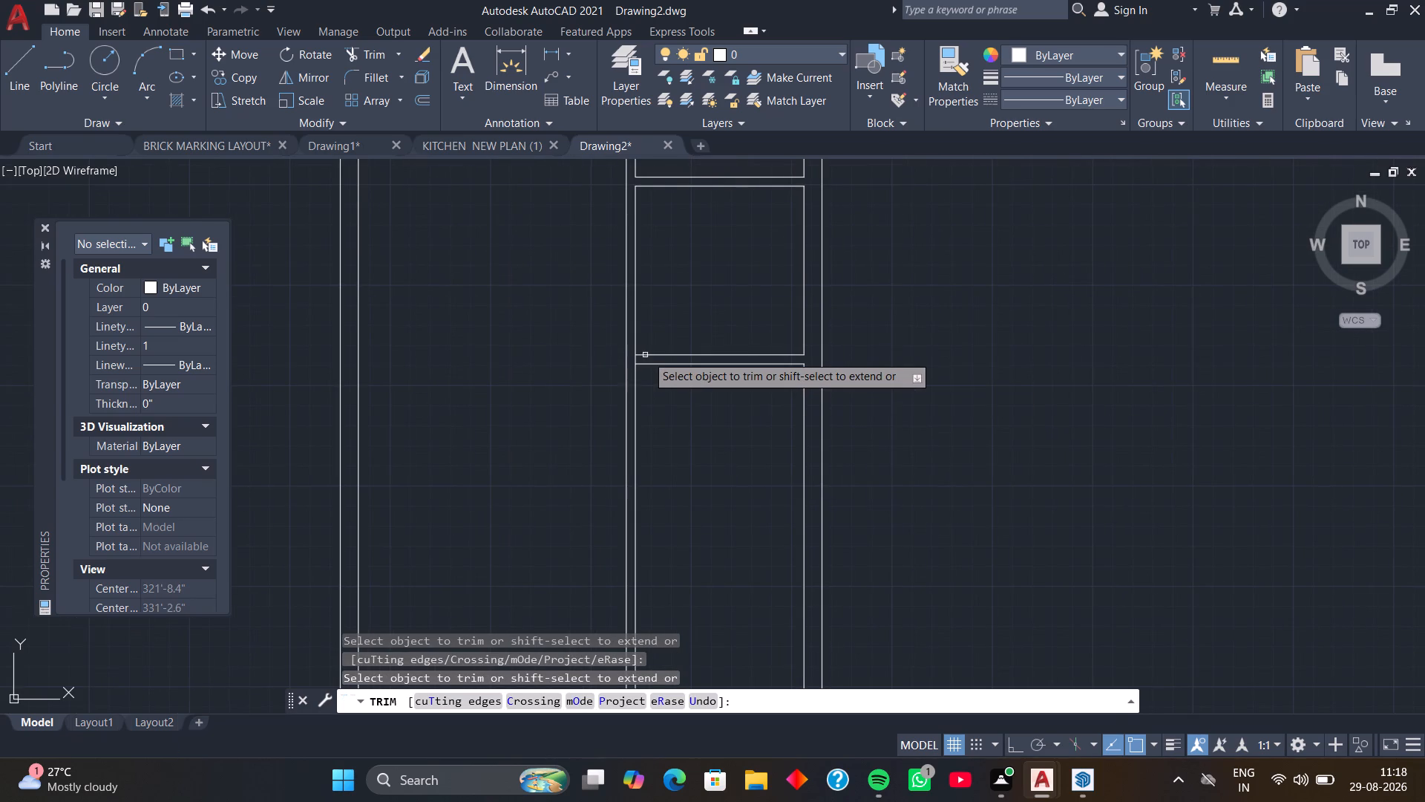
scroll(646, 356, "up", 4)
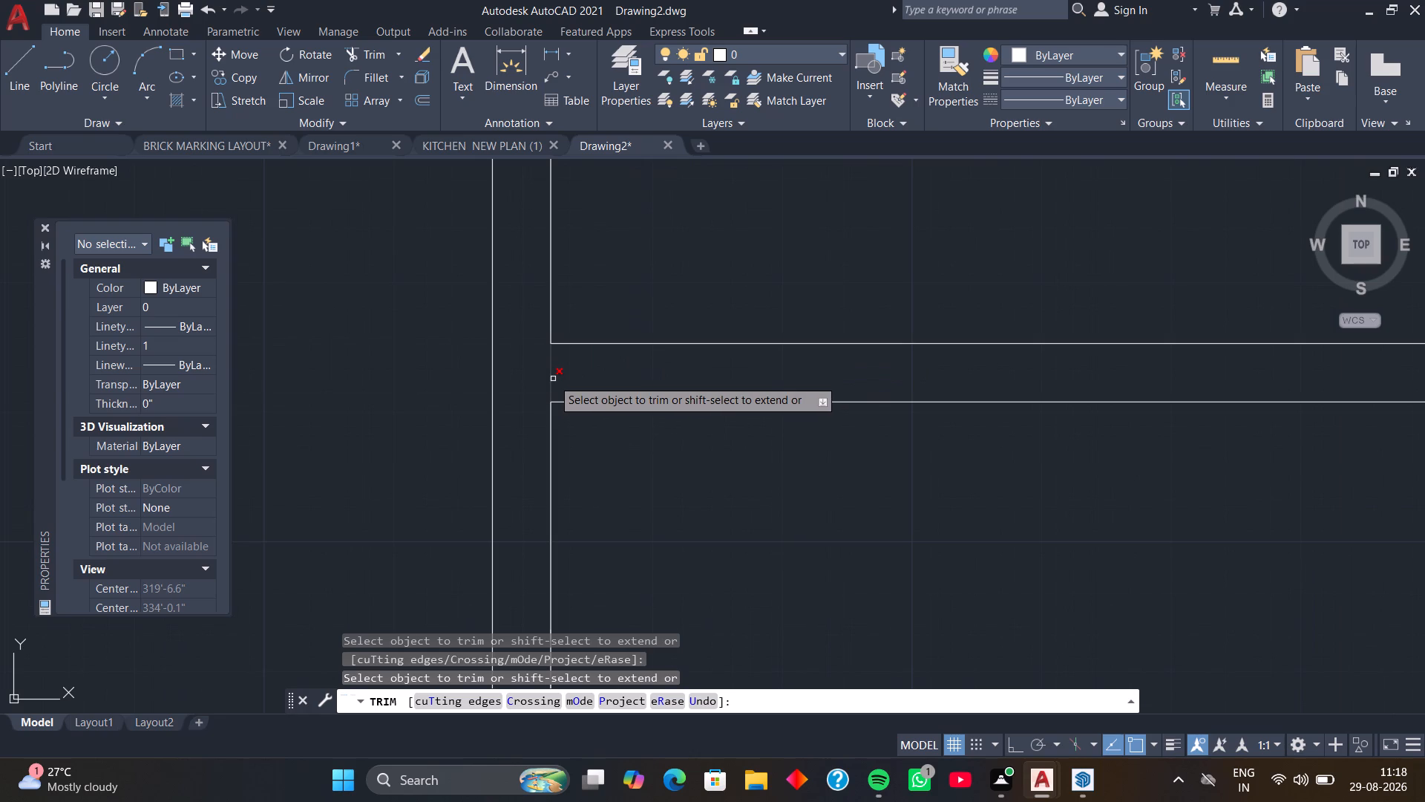
left_click(552, 379)
scroll(583, 380, "down", 4)
middle_click_drag(638, 447, 638, 401)
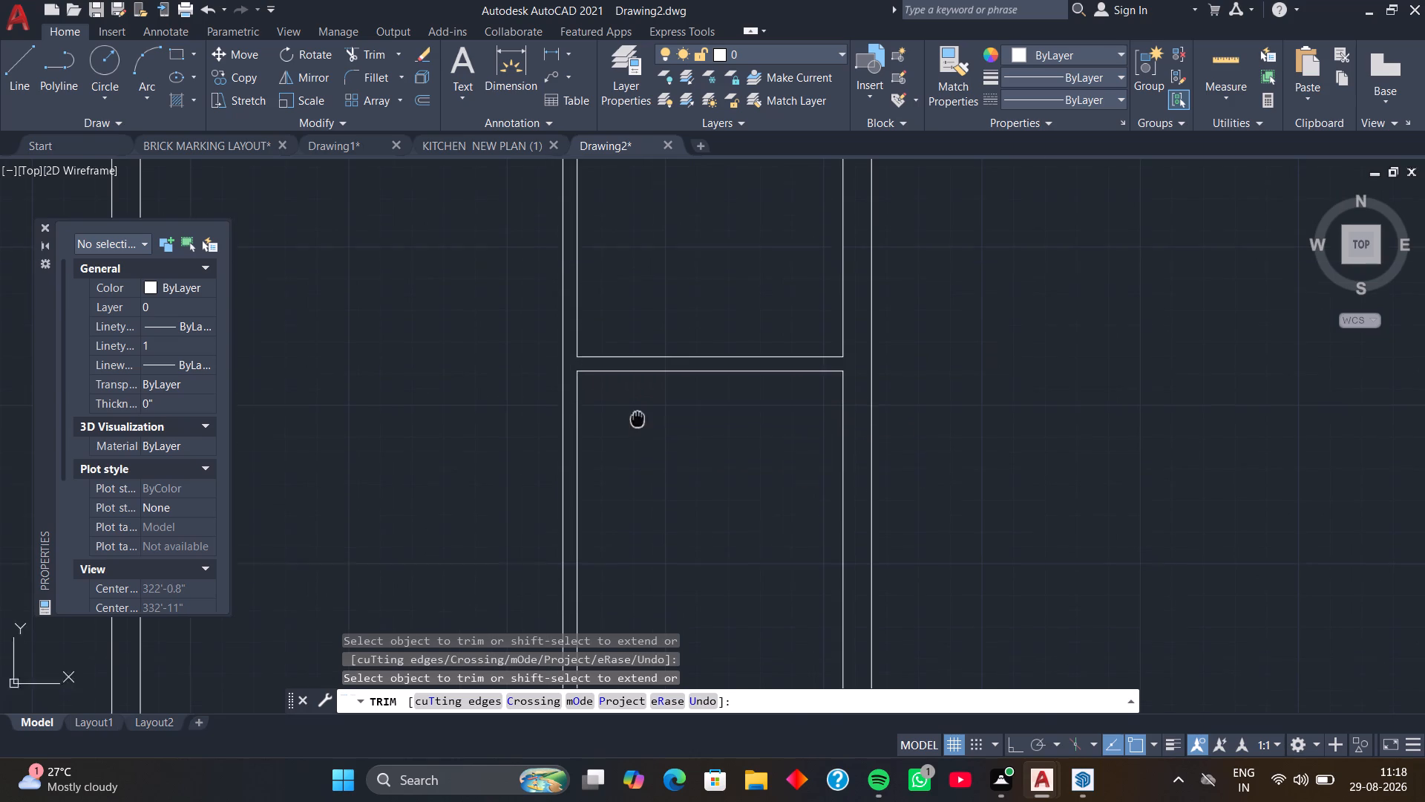
middle_click_drag(638, 401, 637, 356)
scroll(637, 354, "down", 1)
middle_click_drag(645, 356, 686, 346)
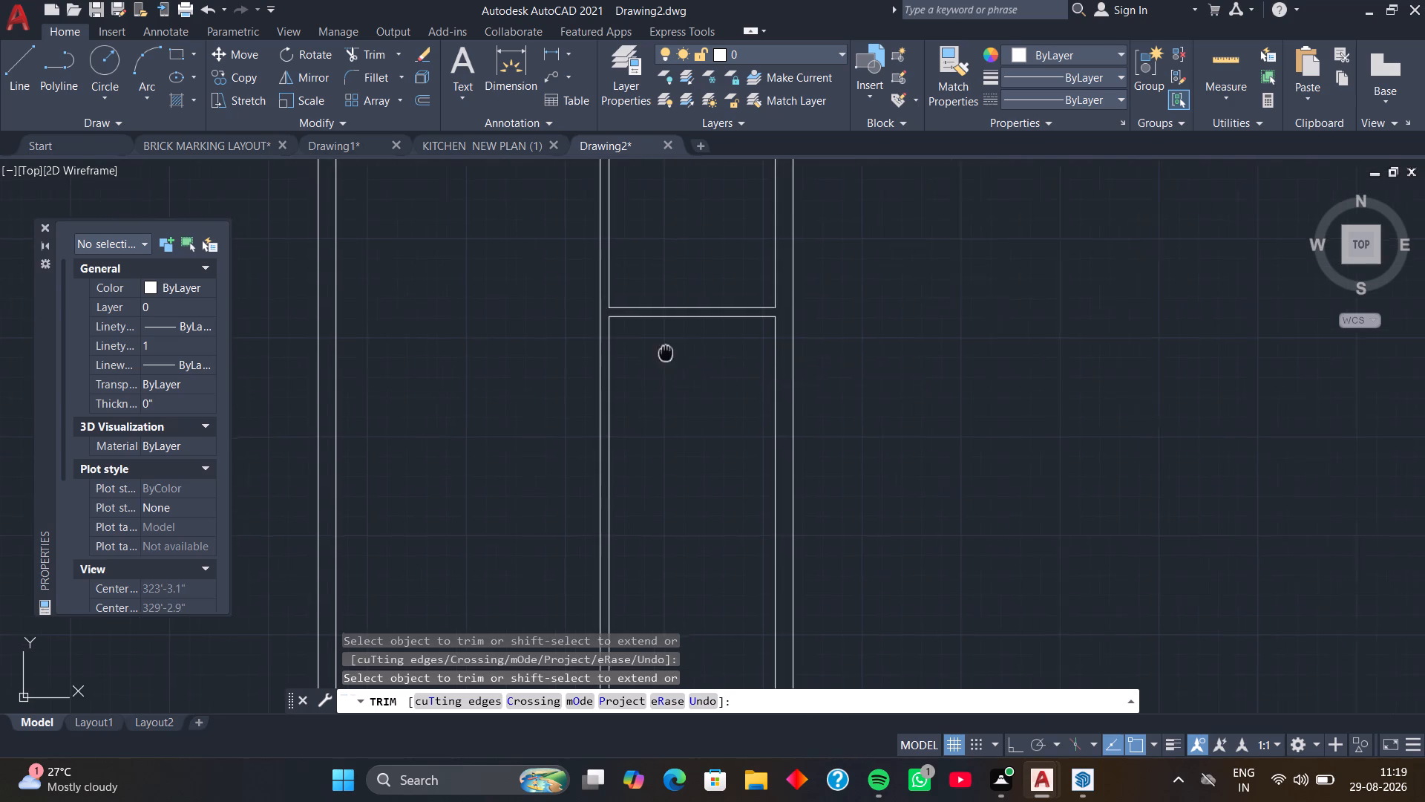
middle_click_drag(686, 346, 736, 330)
scroll(554, 354, "down", 2)
middle_click_drag(552, 328, 561, 367)
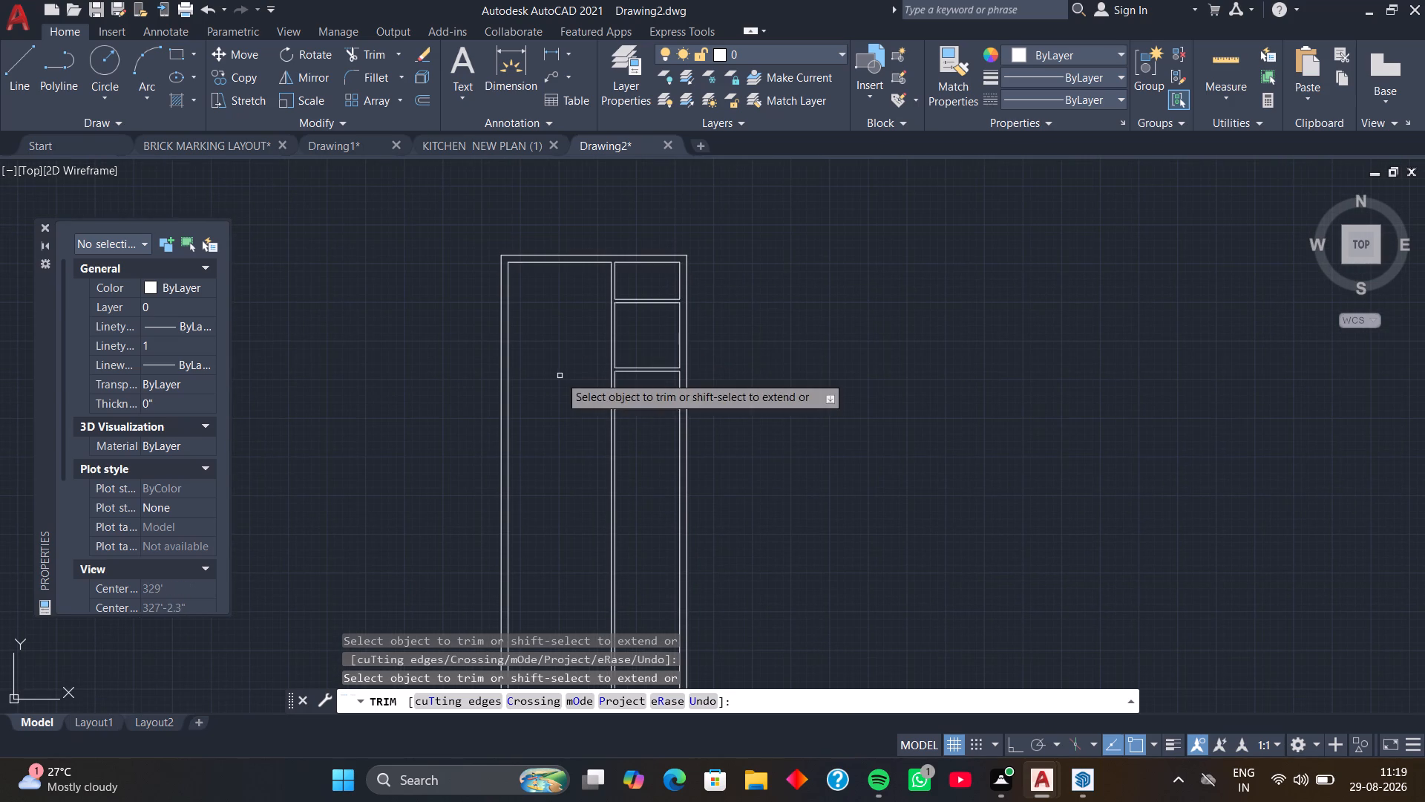
key("space")
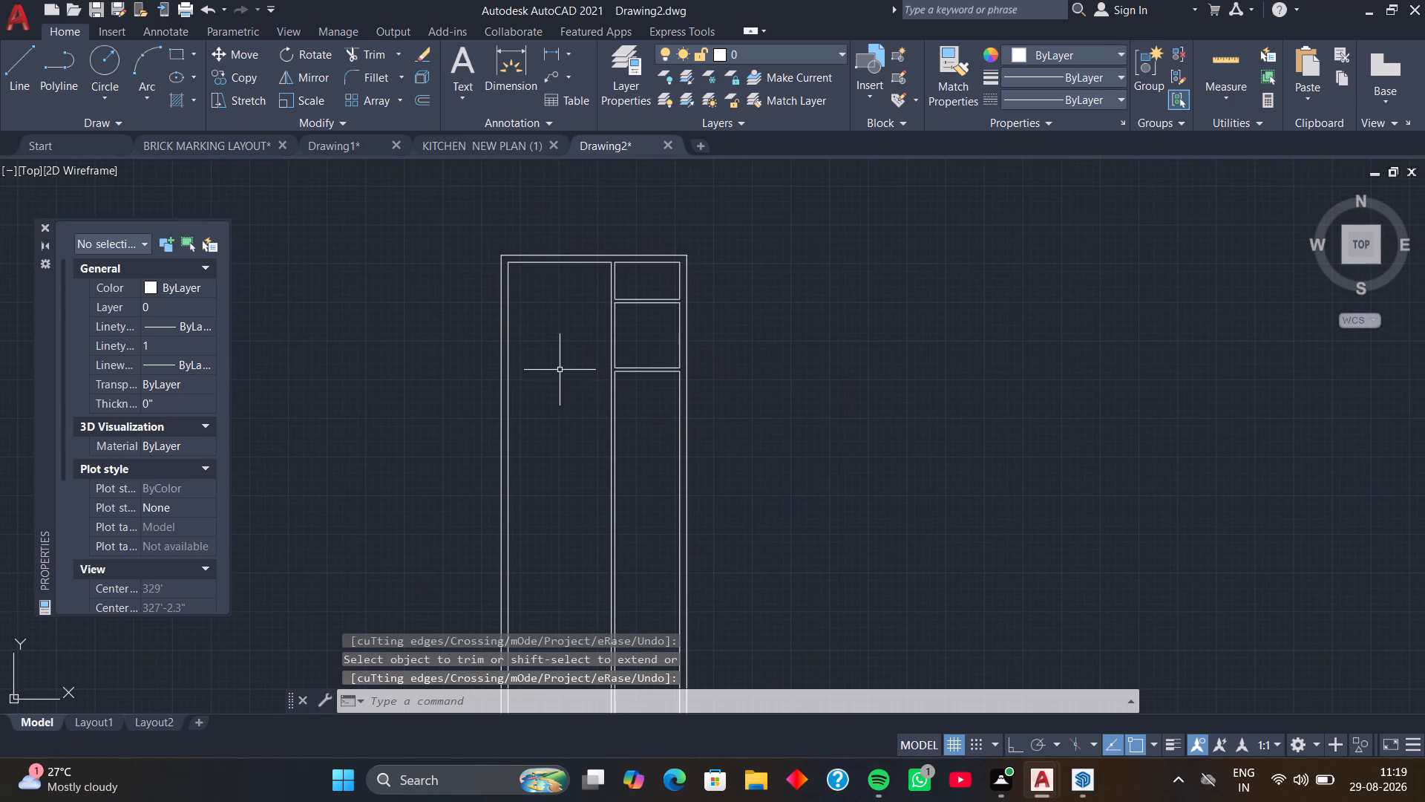
Offset the wider left-hand room's inner top wall line 11'4.5" downward, and offset that copy 4.5" downward for a cross wall.
type("O")
key("space")
key("space")
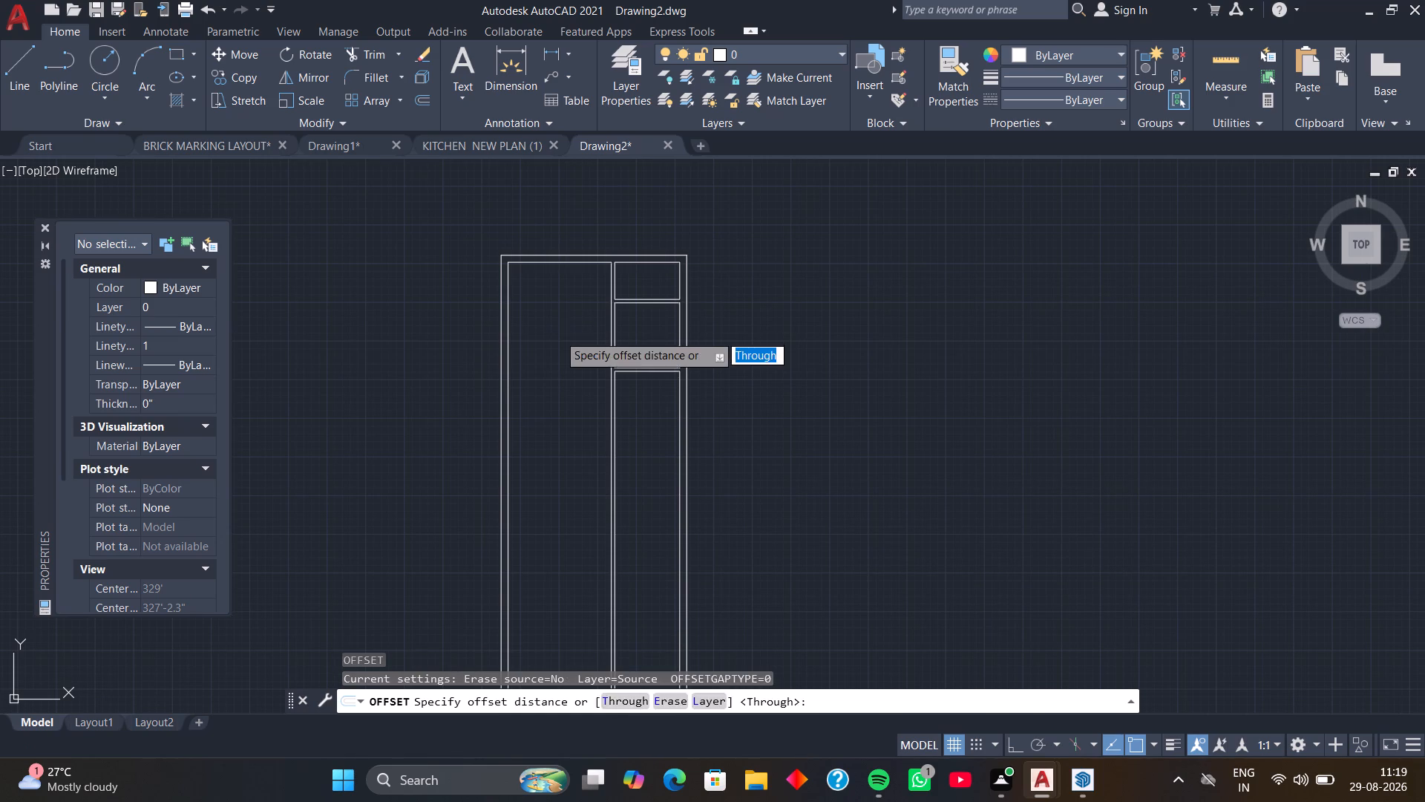
left_click(553, 262)
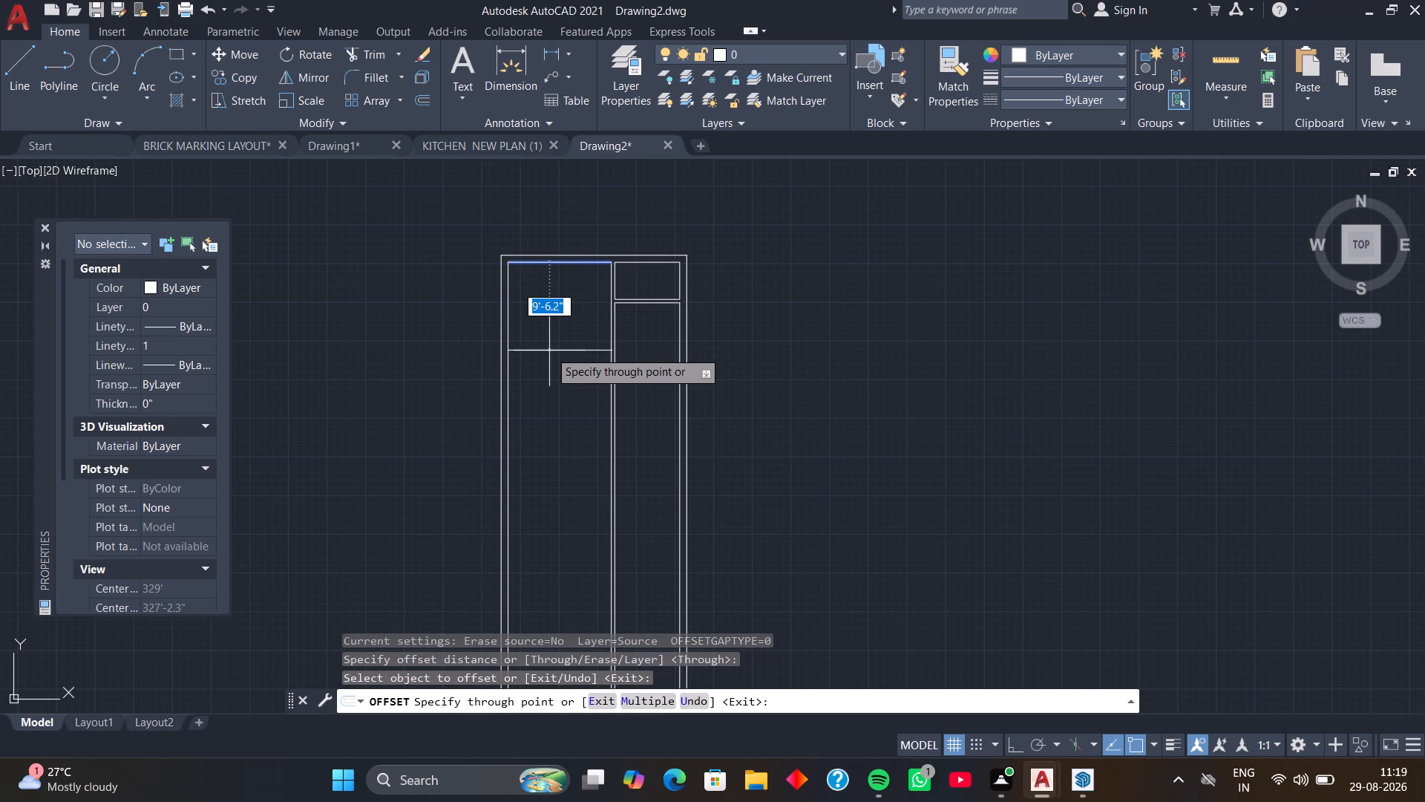
type("11'4.5")
key("Return")
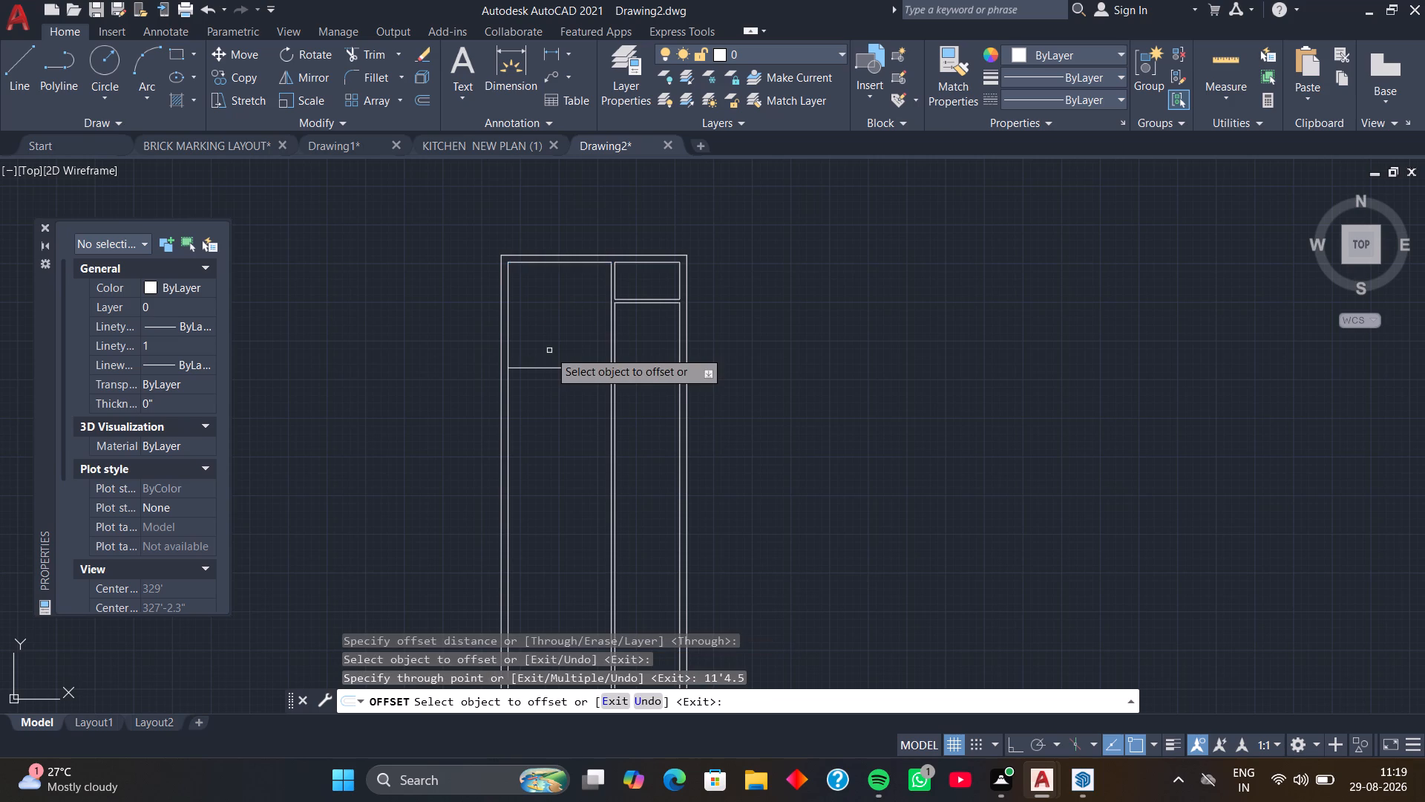
left_click(542, 365)
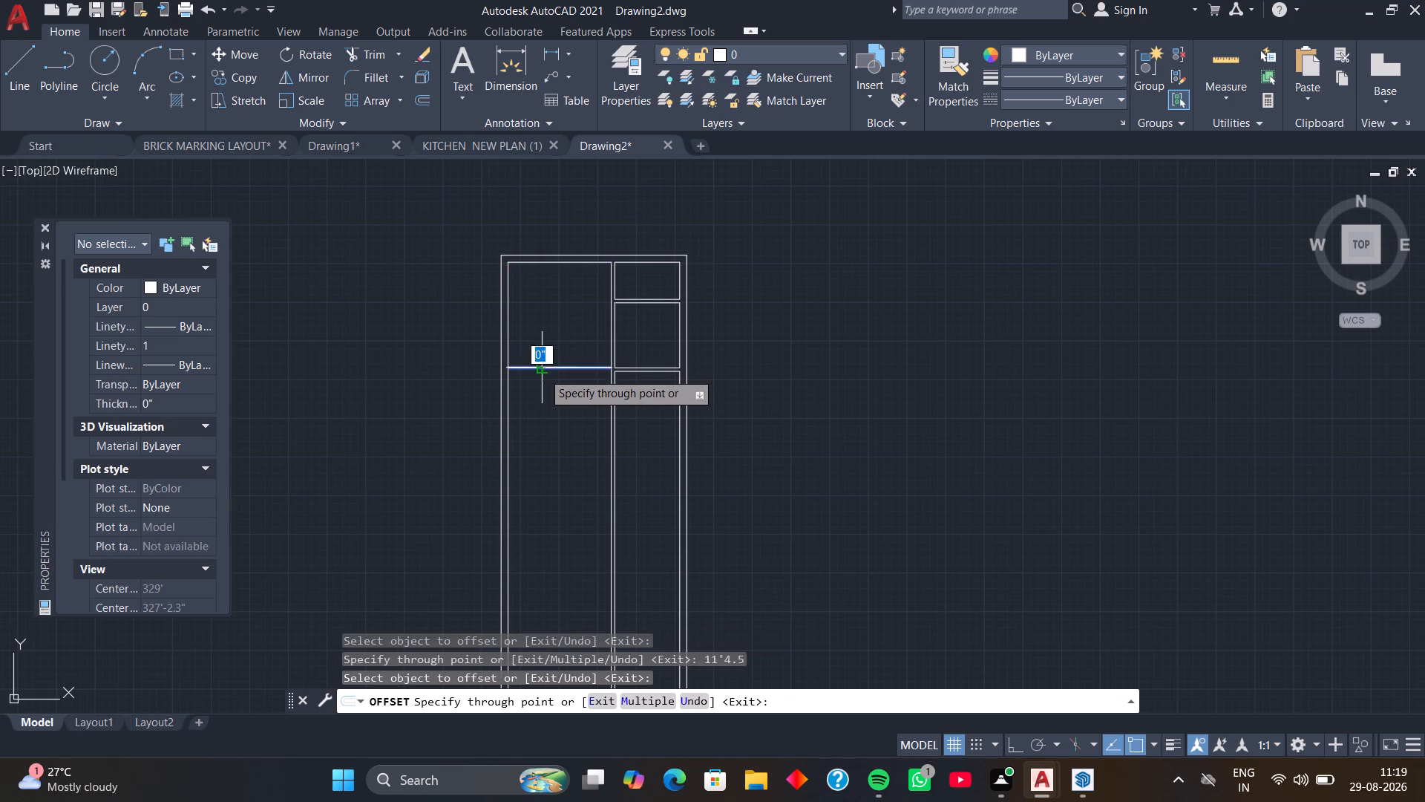
type("4.5")
key("Return")
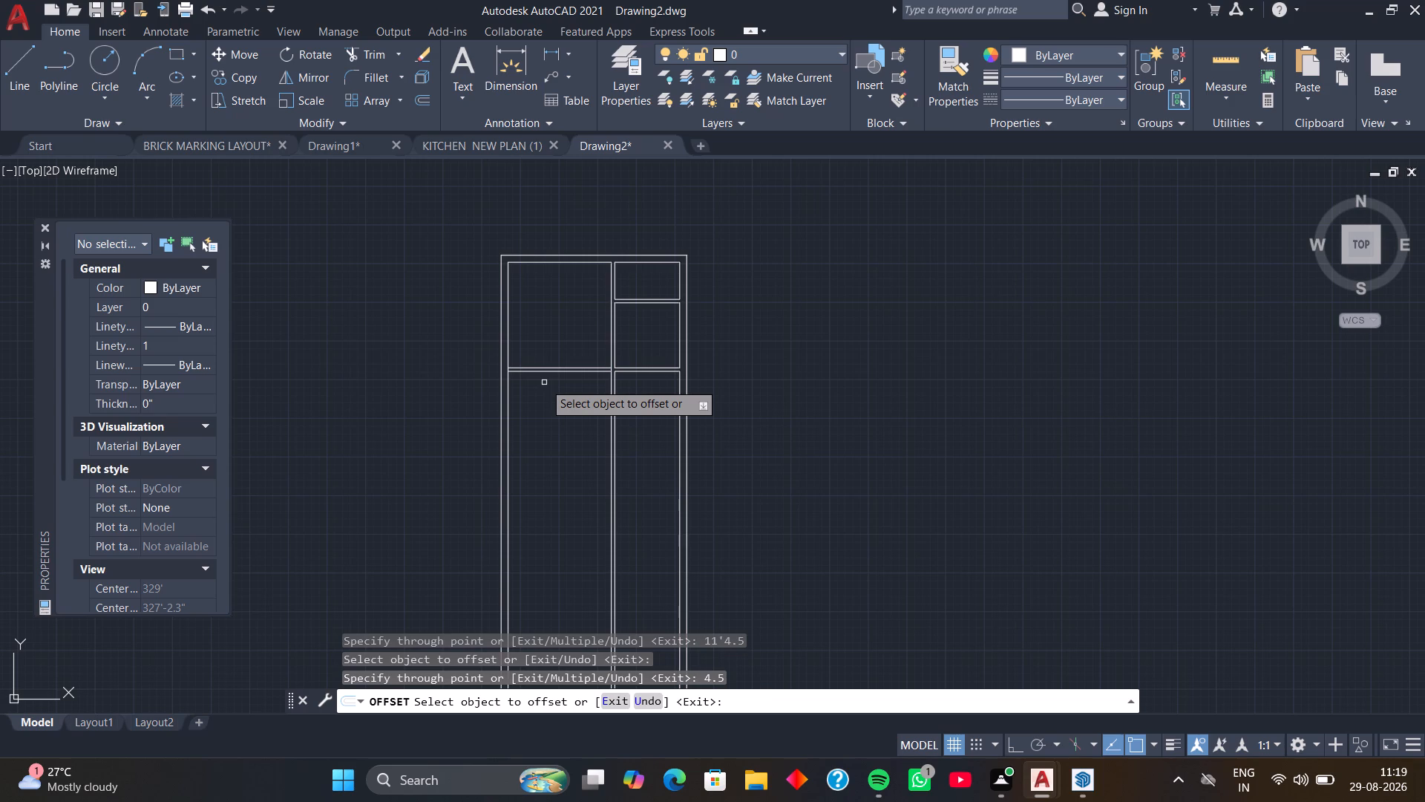
scroll(546, 382, "up", 2)
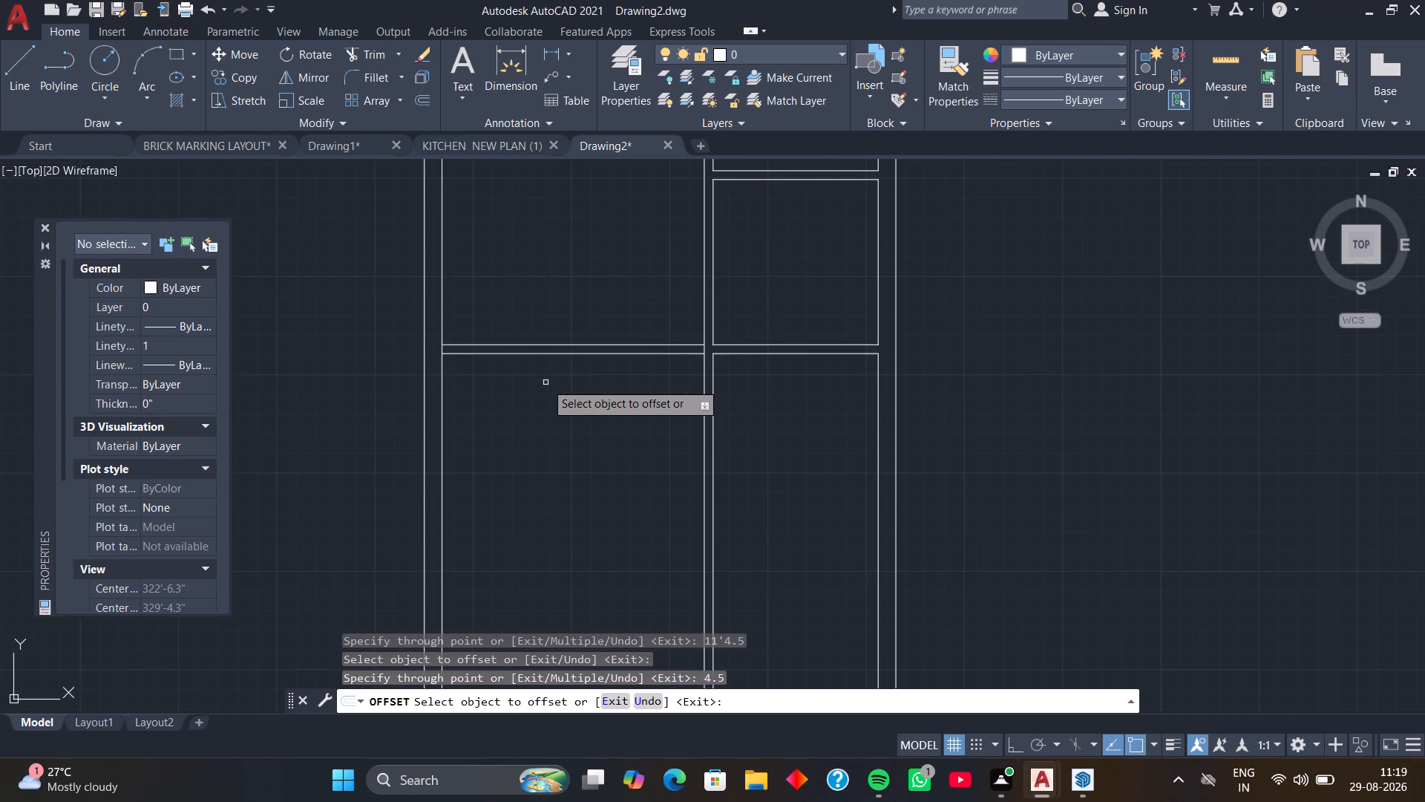
key("space")
Trim the partition's left line and the left outer wall's inner line between the wider room's two cross-wall lines.
type("TR")
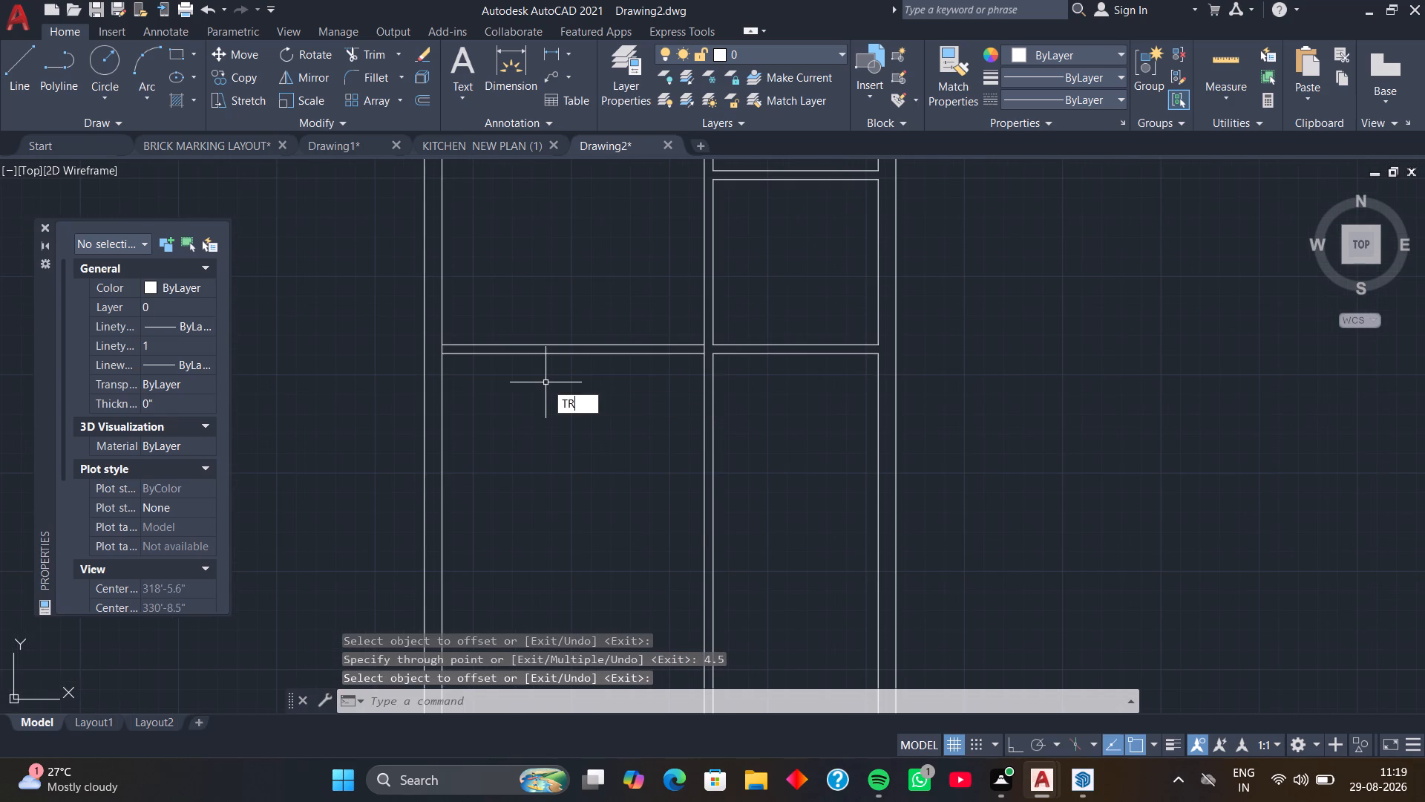
key("space")
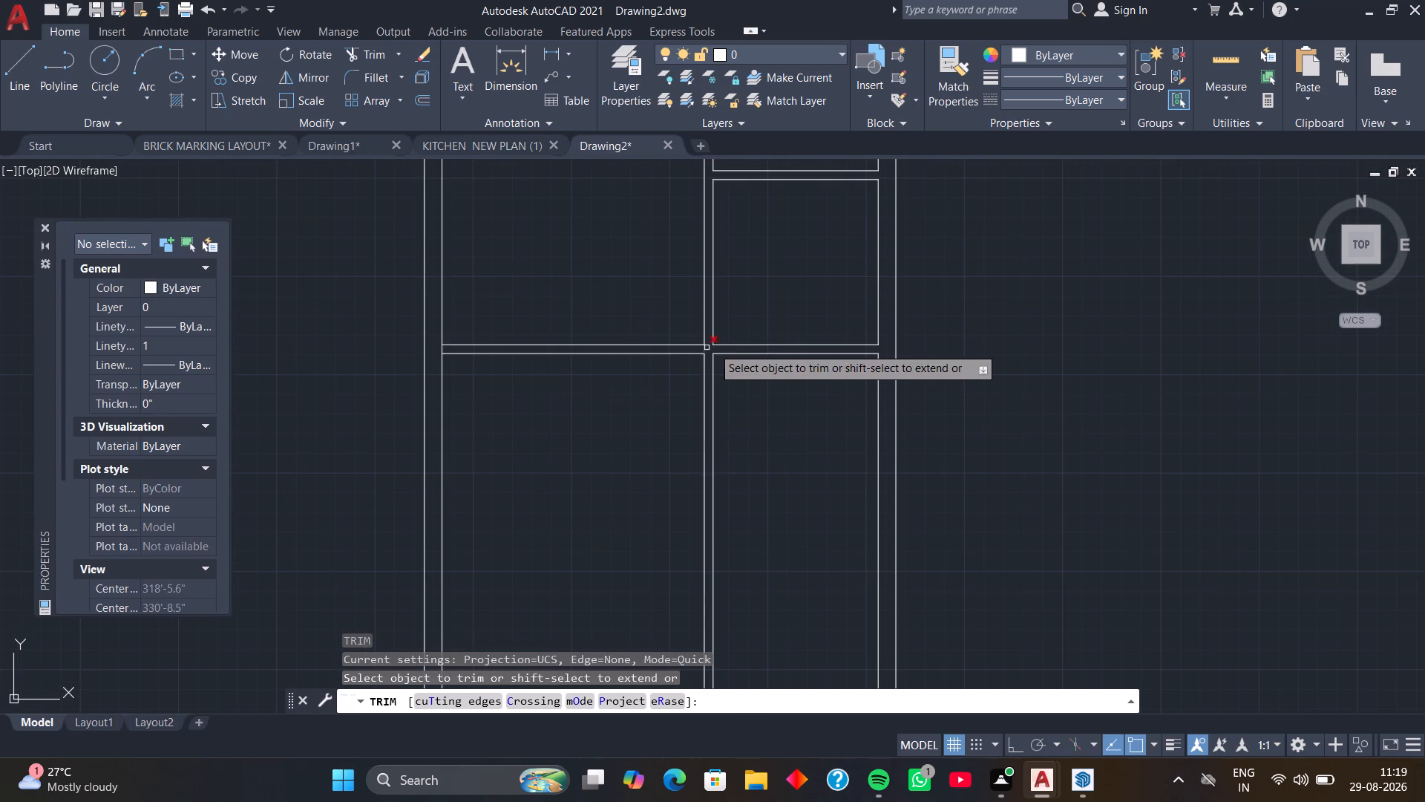
scroll(712, 347, "up", 4)
left_click(666, 351)
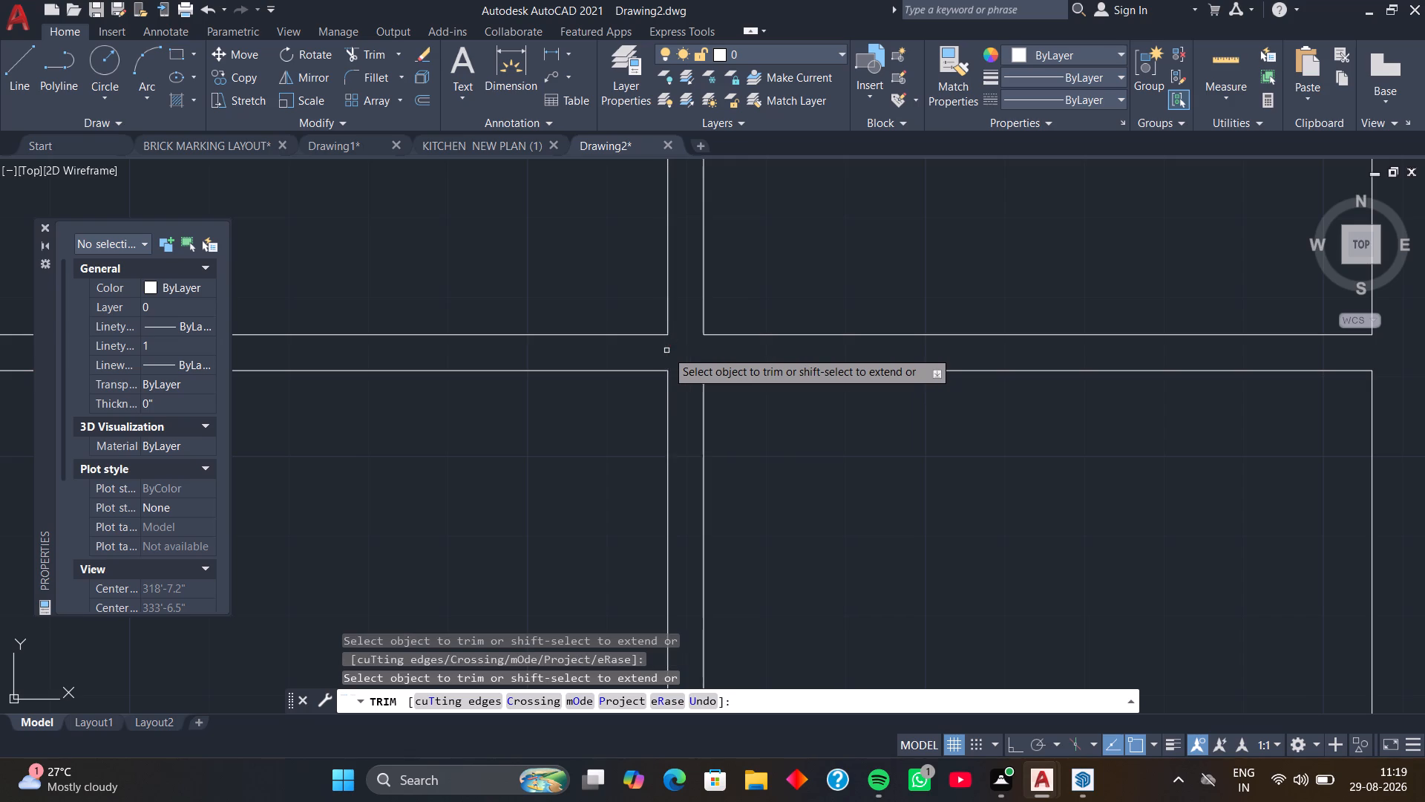
scroll(660, 358, "down", 3)
middle_click_drag(600, 387, 758, 387)
middle_click_drag(480, 386, 607, 397)
scroll(502, 374, "up", 3)
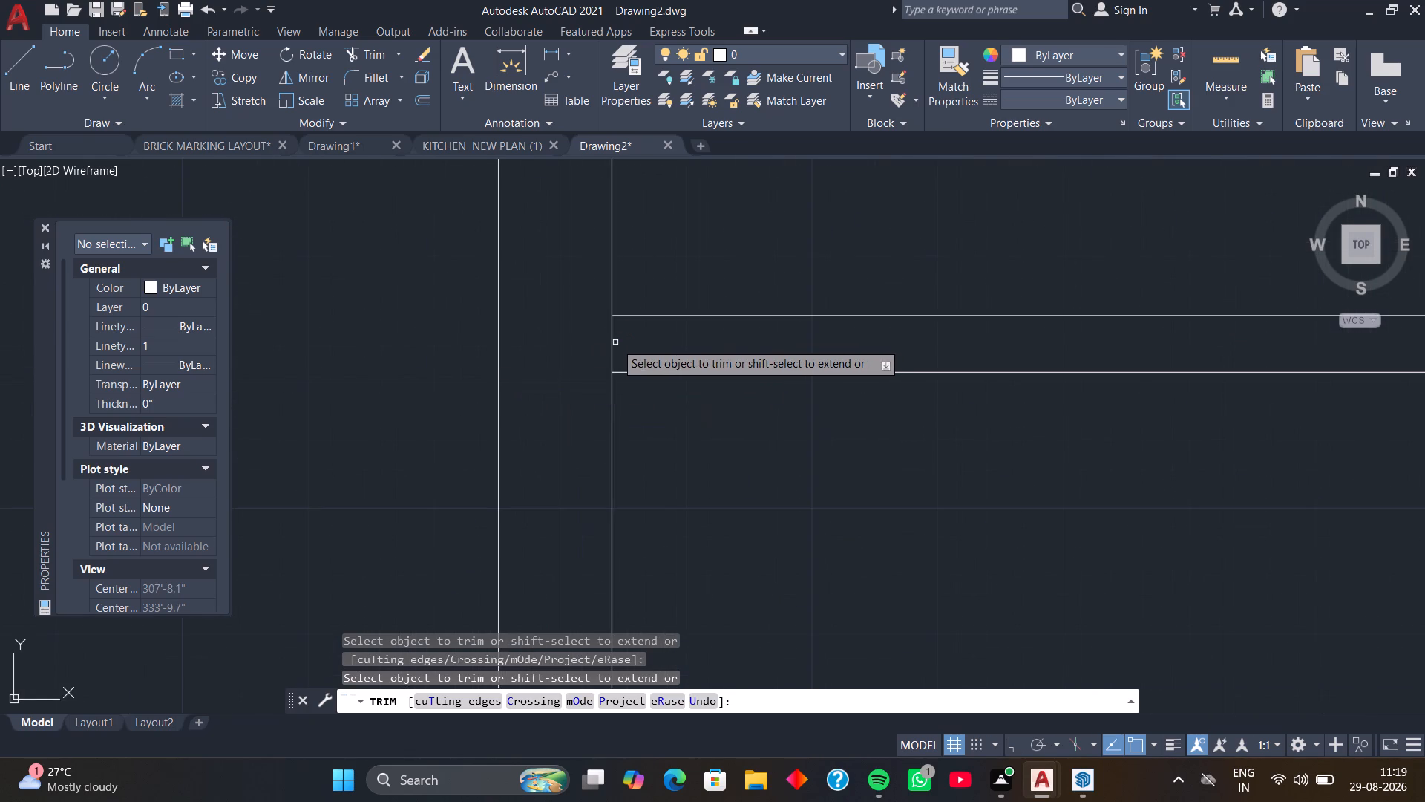
left_click(611, 342)
key("space")
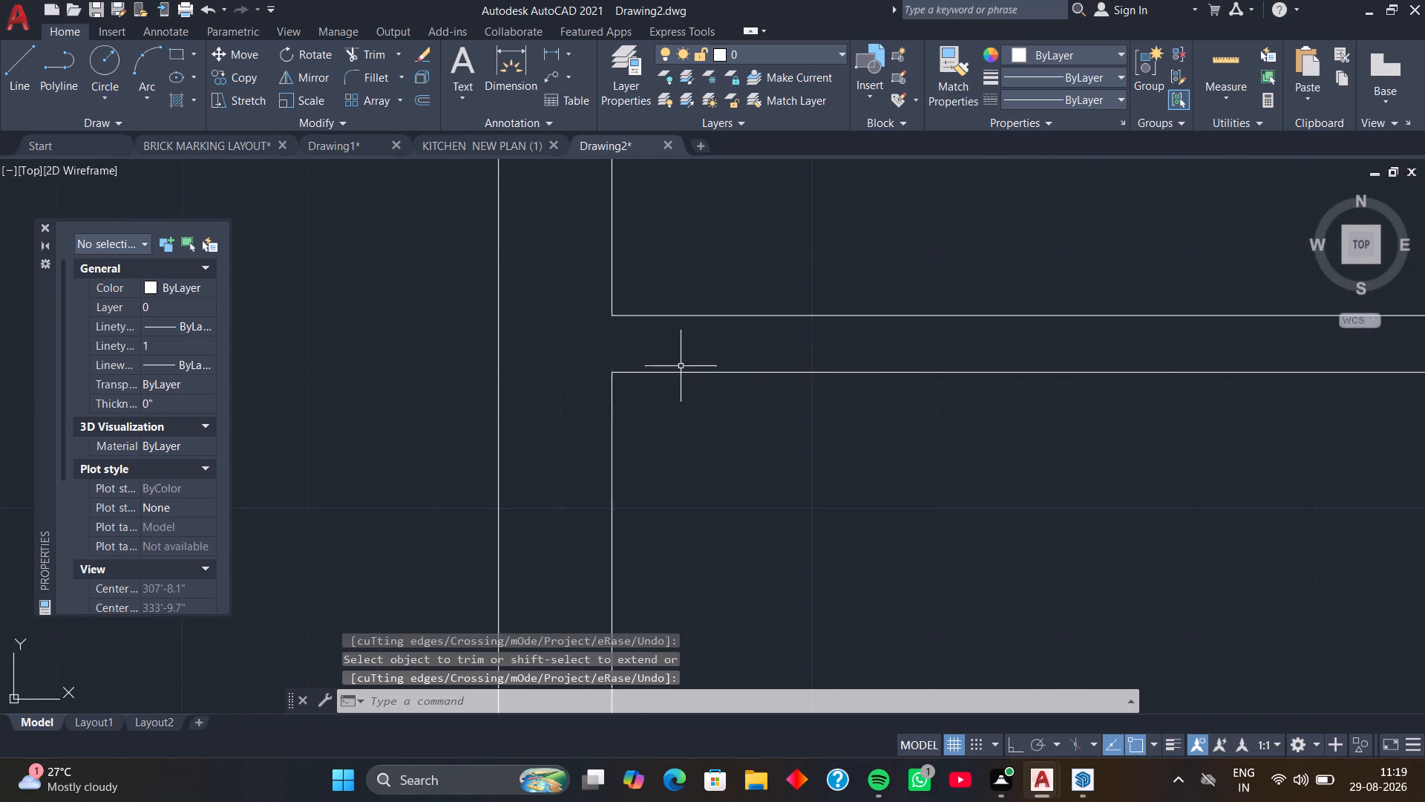
scroll(685, 375, "down", 3)
middle_click_drag(708, 443, 651, 351)
scroll(666, 390, "down", 1)
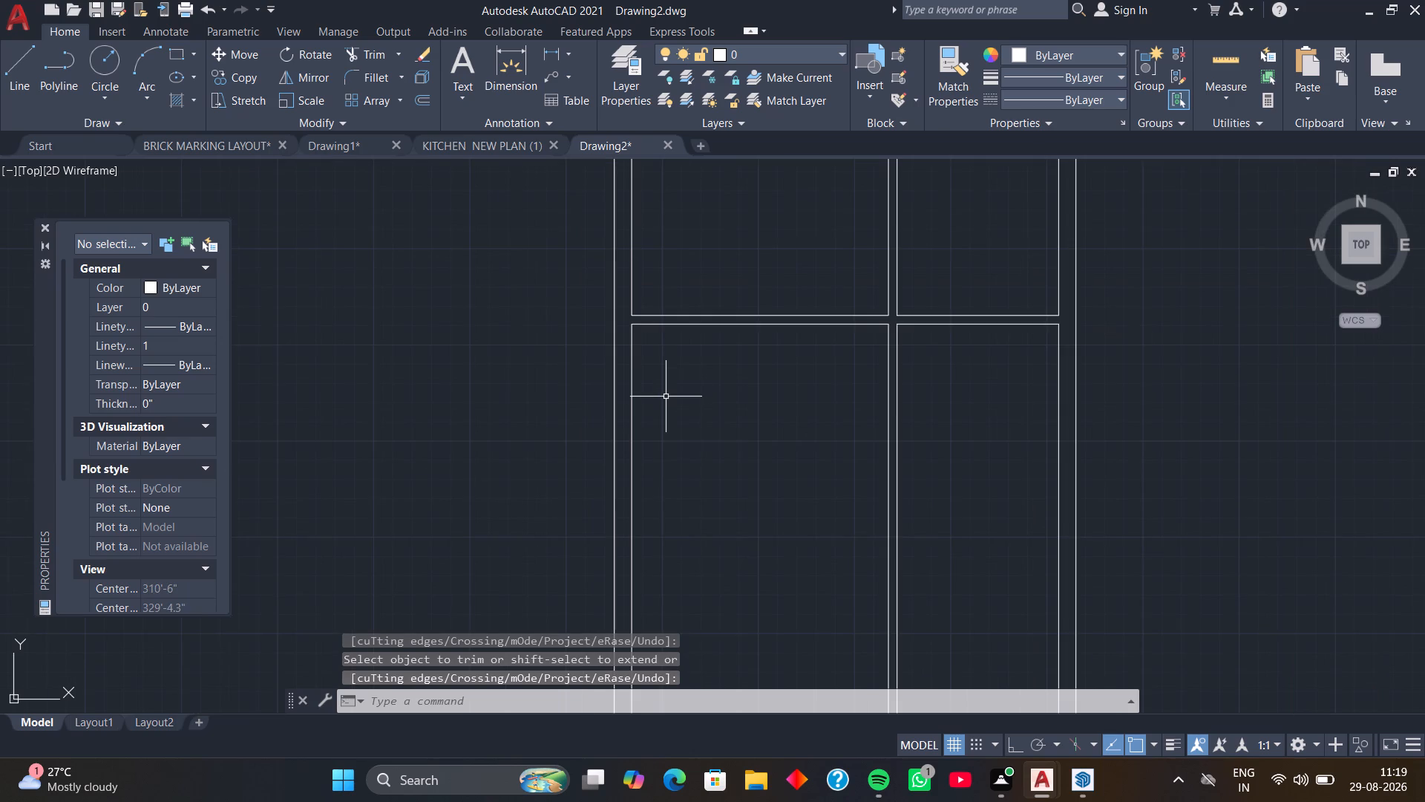
Below the cross wall, offset the left outer wall's inner line 7' to the right, and offset that copy 4.5" right for a partition.
middle_click_drag(666, 397, 651, 326)
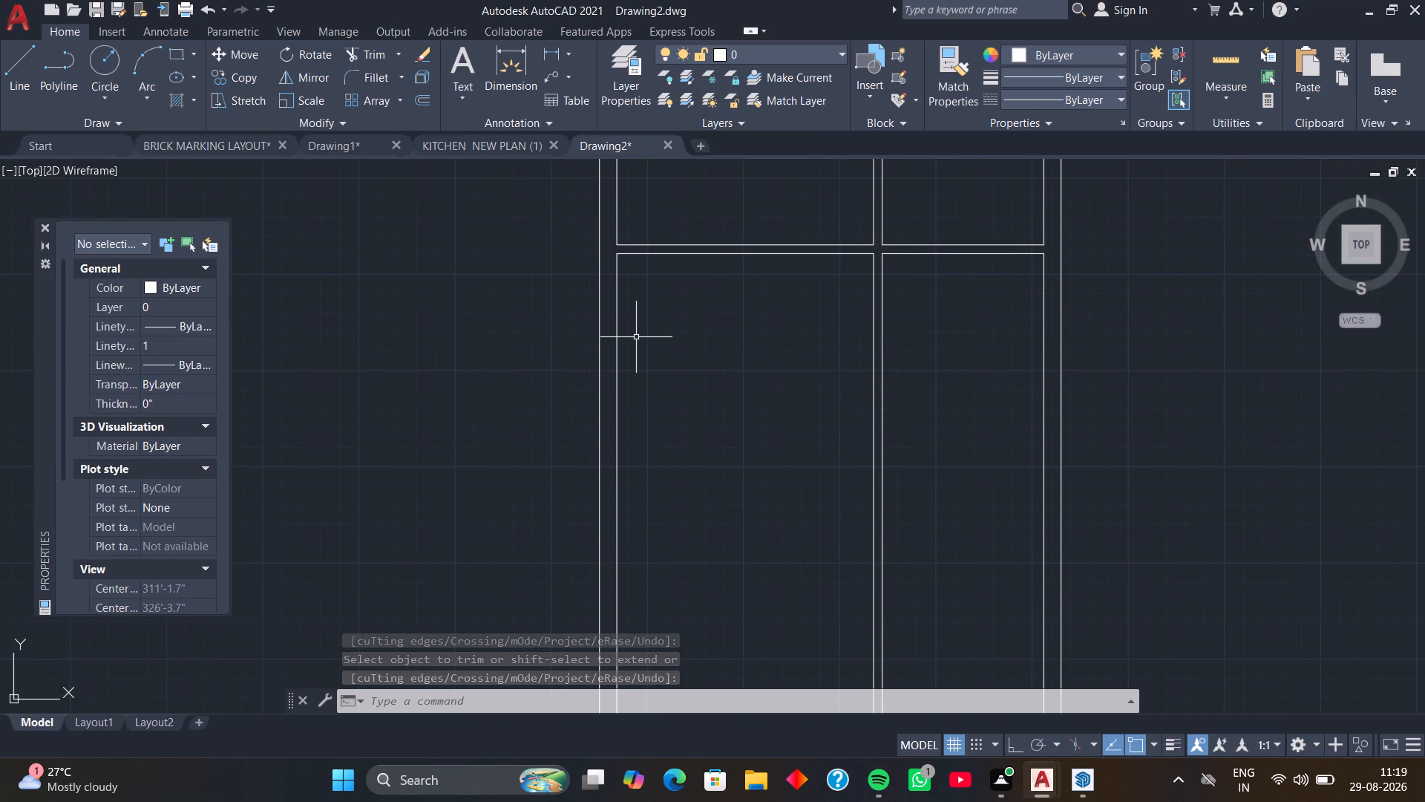
type("O")
key("space")
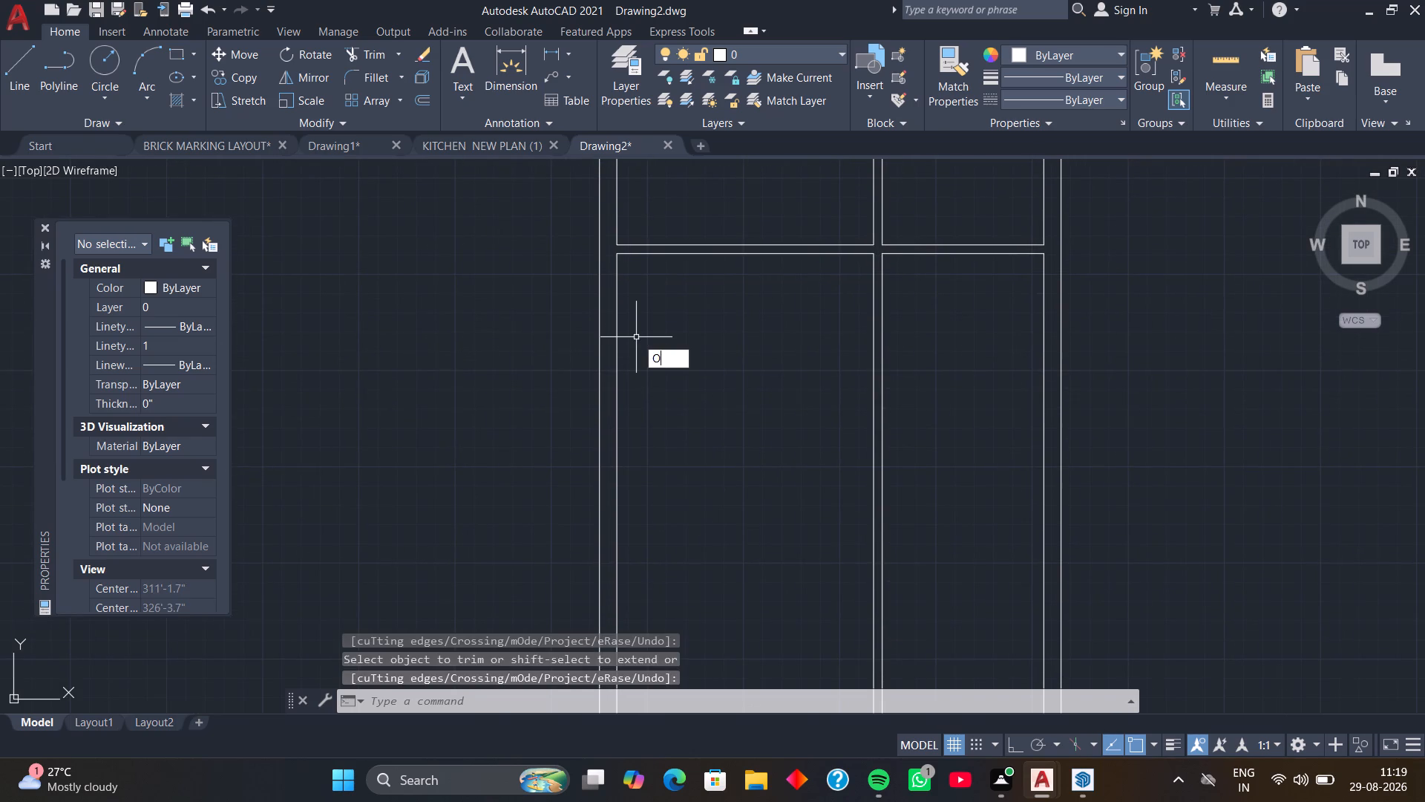
key("space")
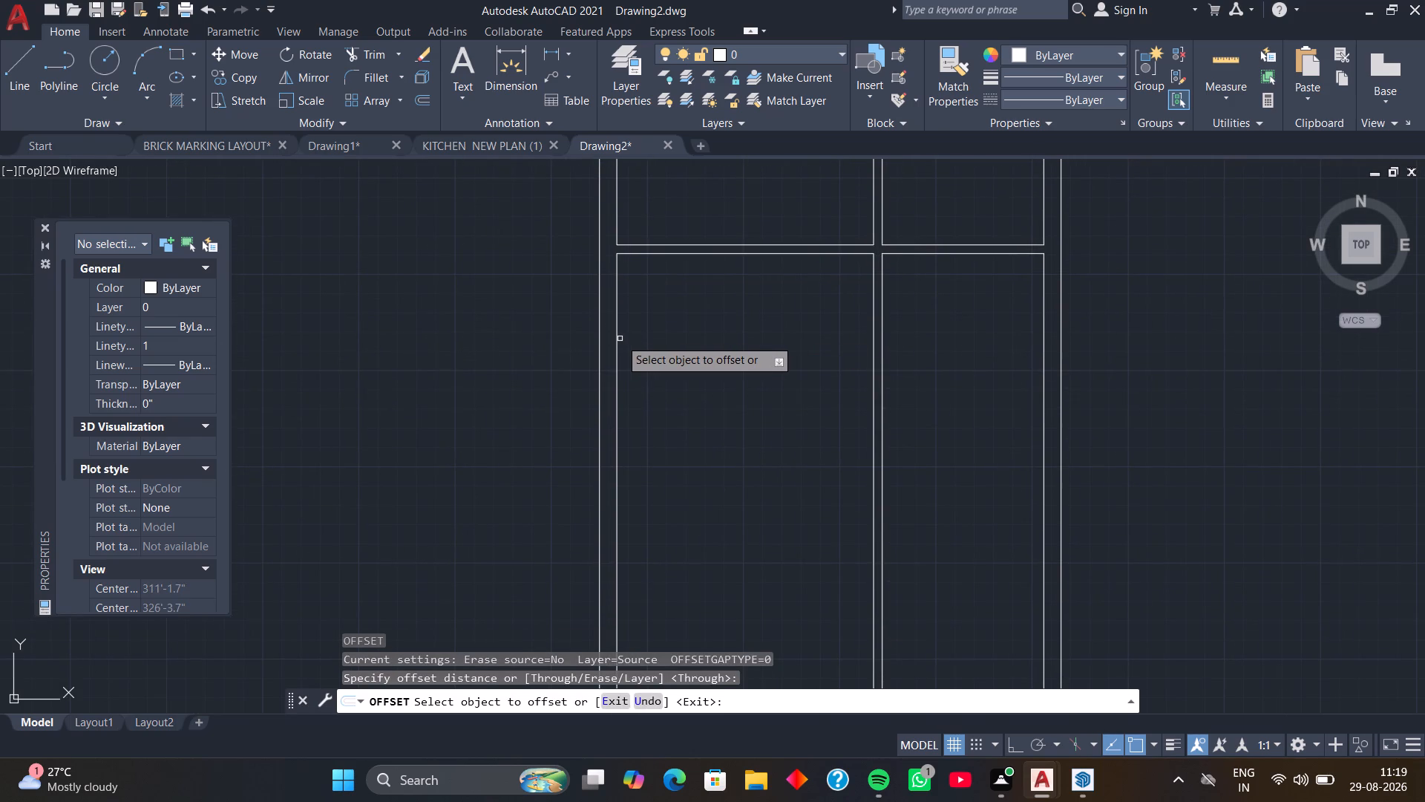
left_click(618, 339)
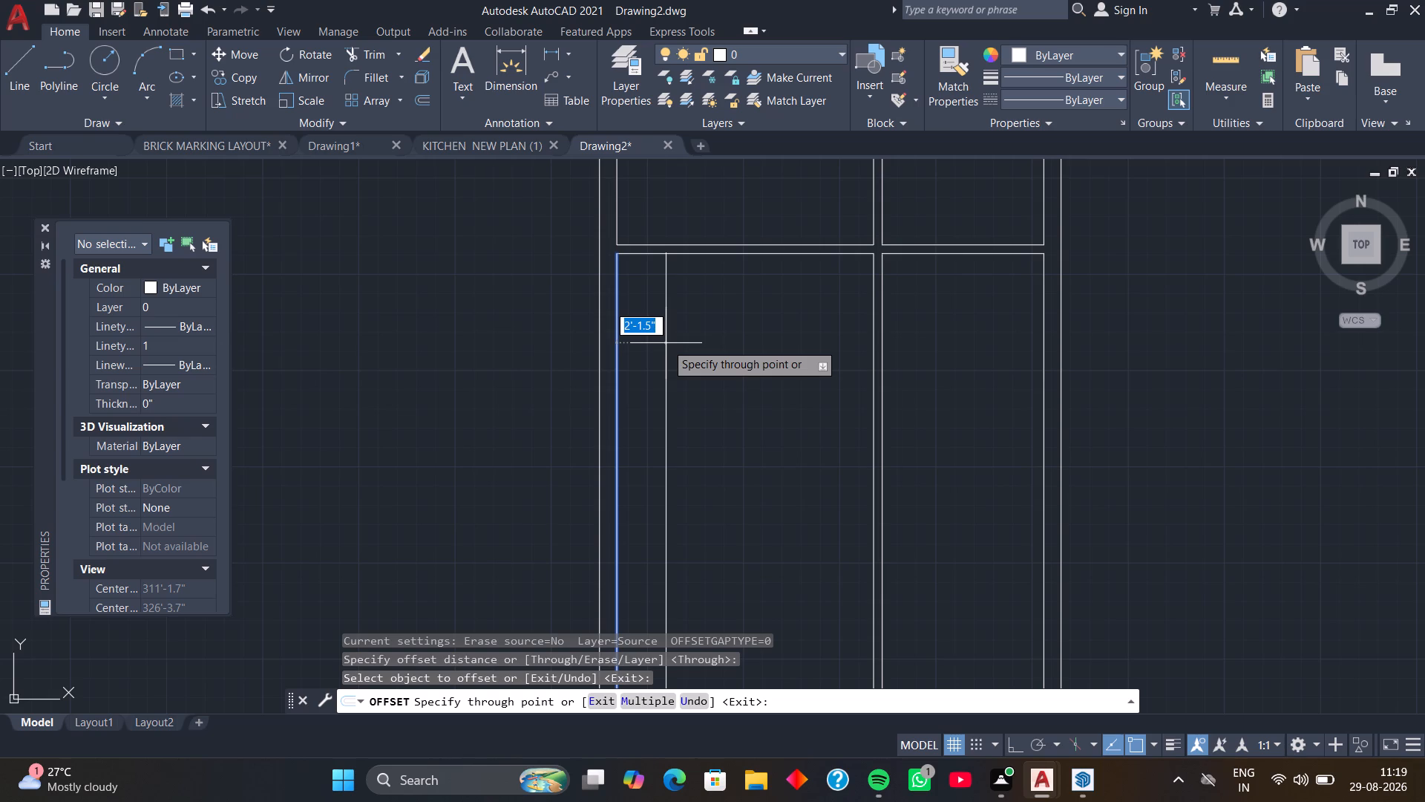
key("7")
key("apostrophe")
key("Return")
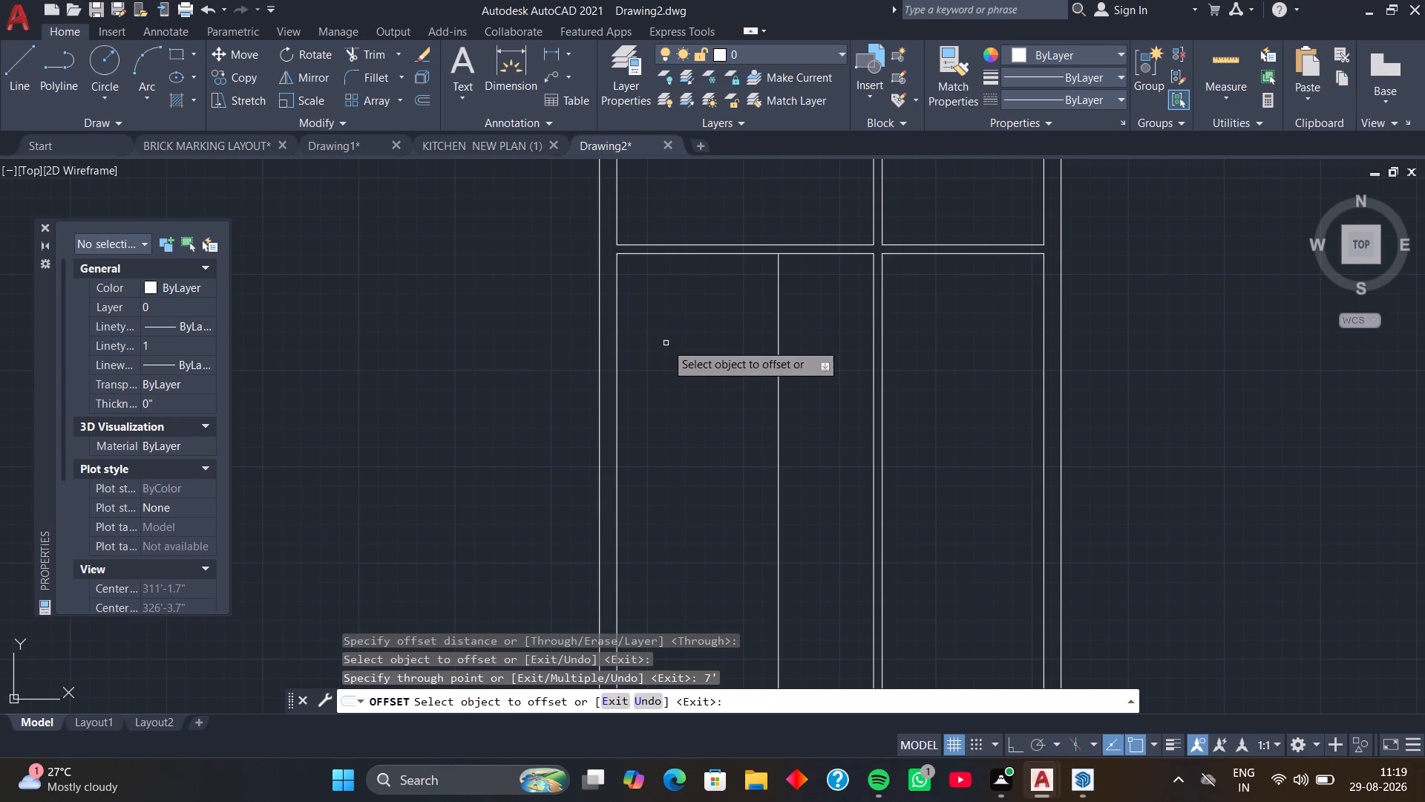
left_click(779, 368)
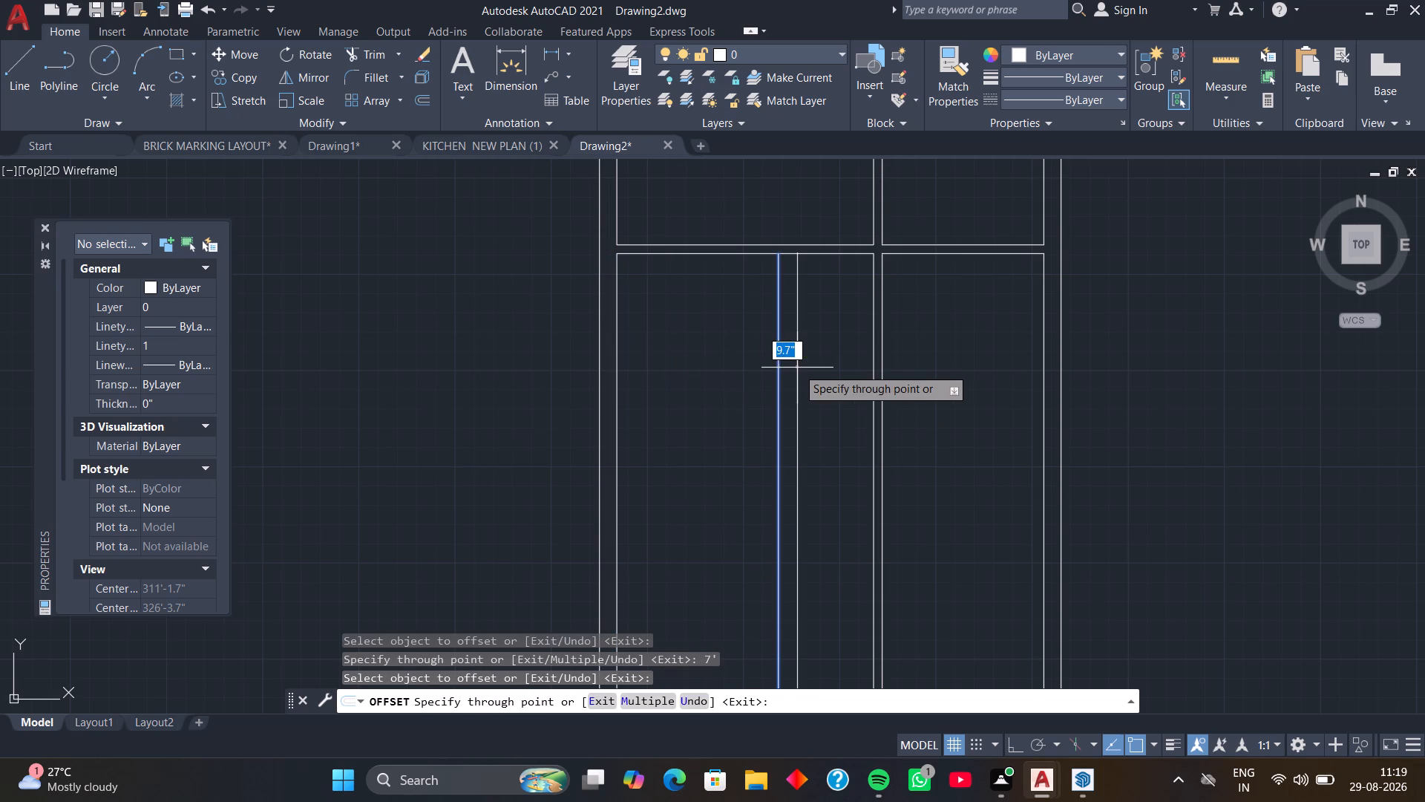
type("4.5")
key("Return")
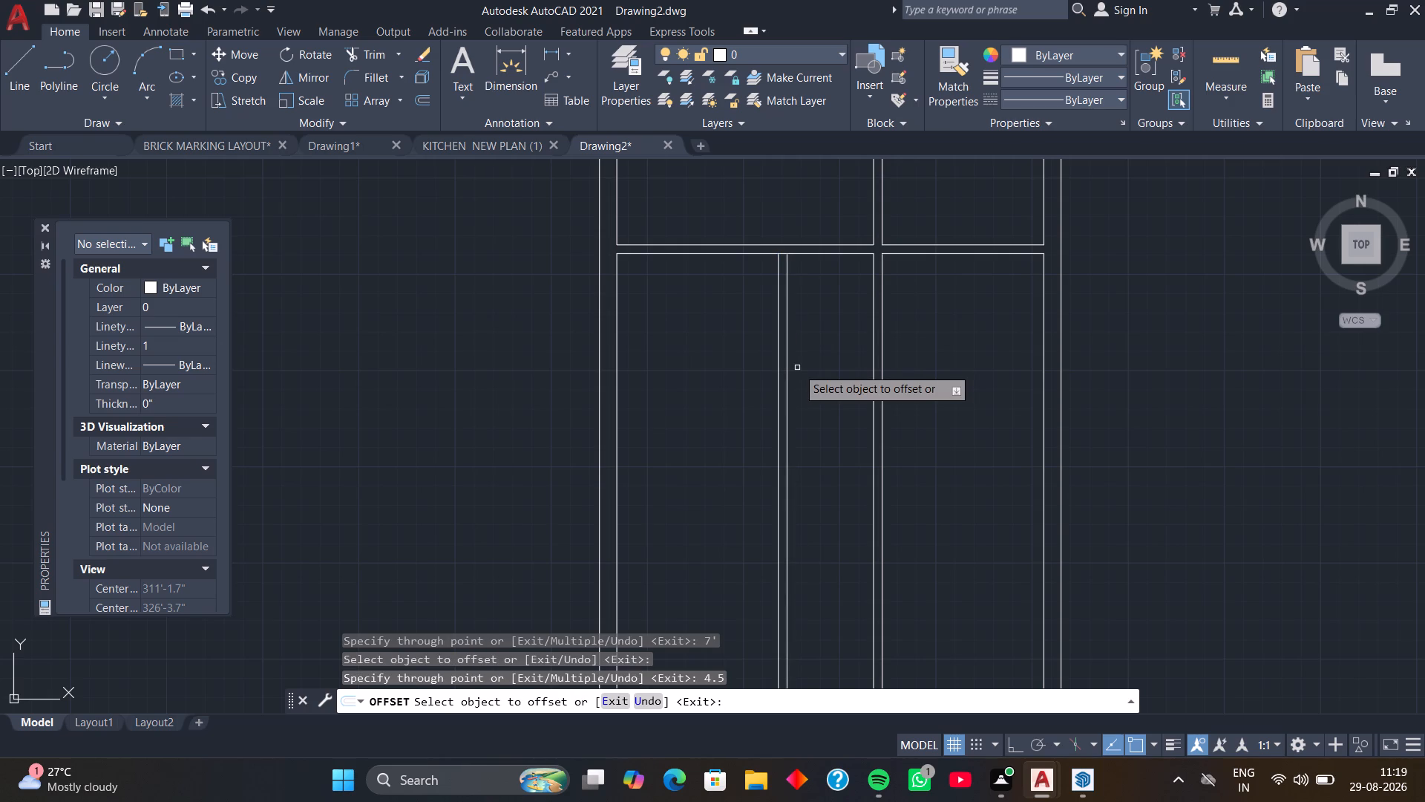
key("space")
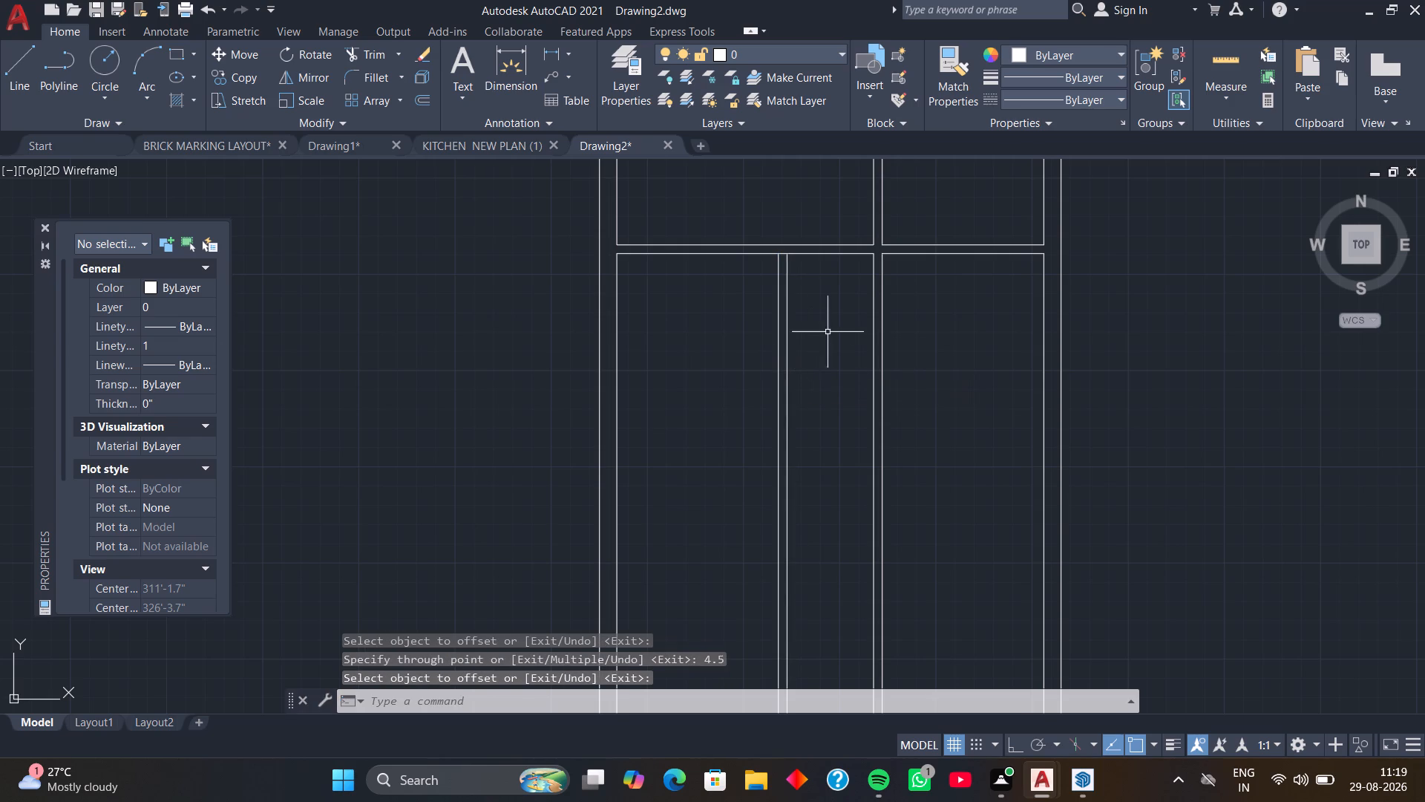
Erase the two lines of the old partition below the cross wall.
left_click(895, 345)
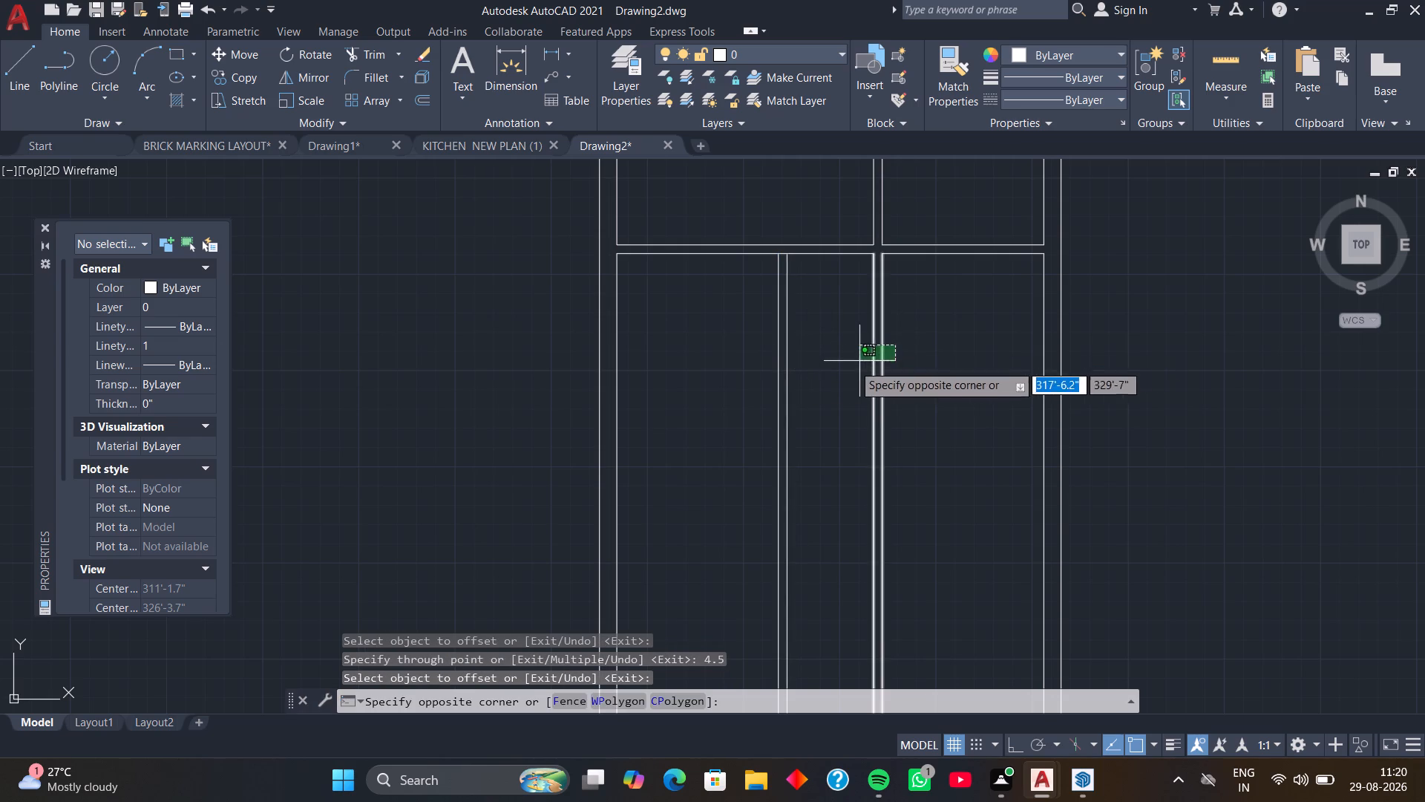
left_click(851, 364)
key("Delete")
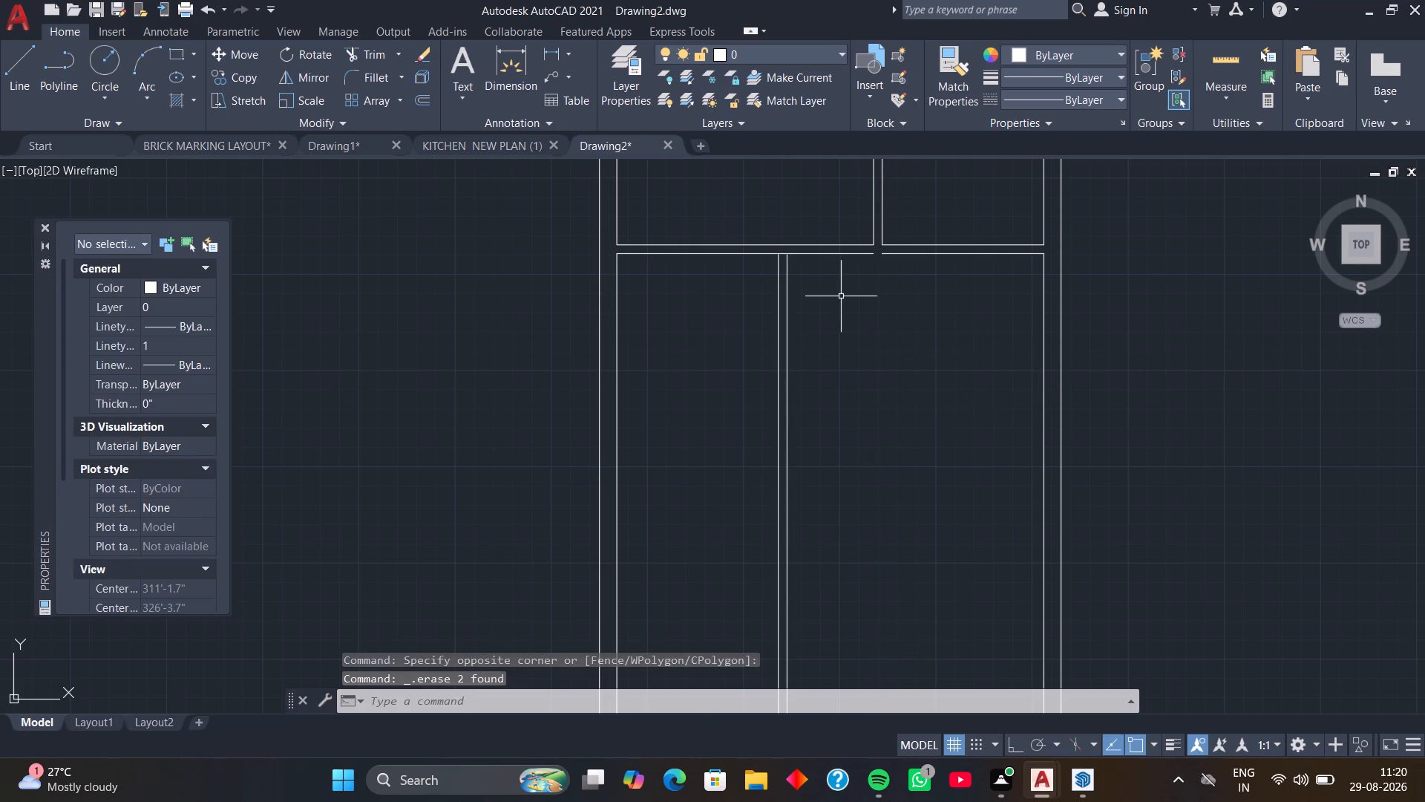
Extend the left piece of the cross wall's lower line to the right outer wall and erase the overlapping right piece.
middle_click_drag(841, 296, 839, 330)
type("EX")
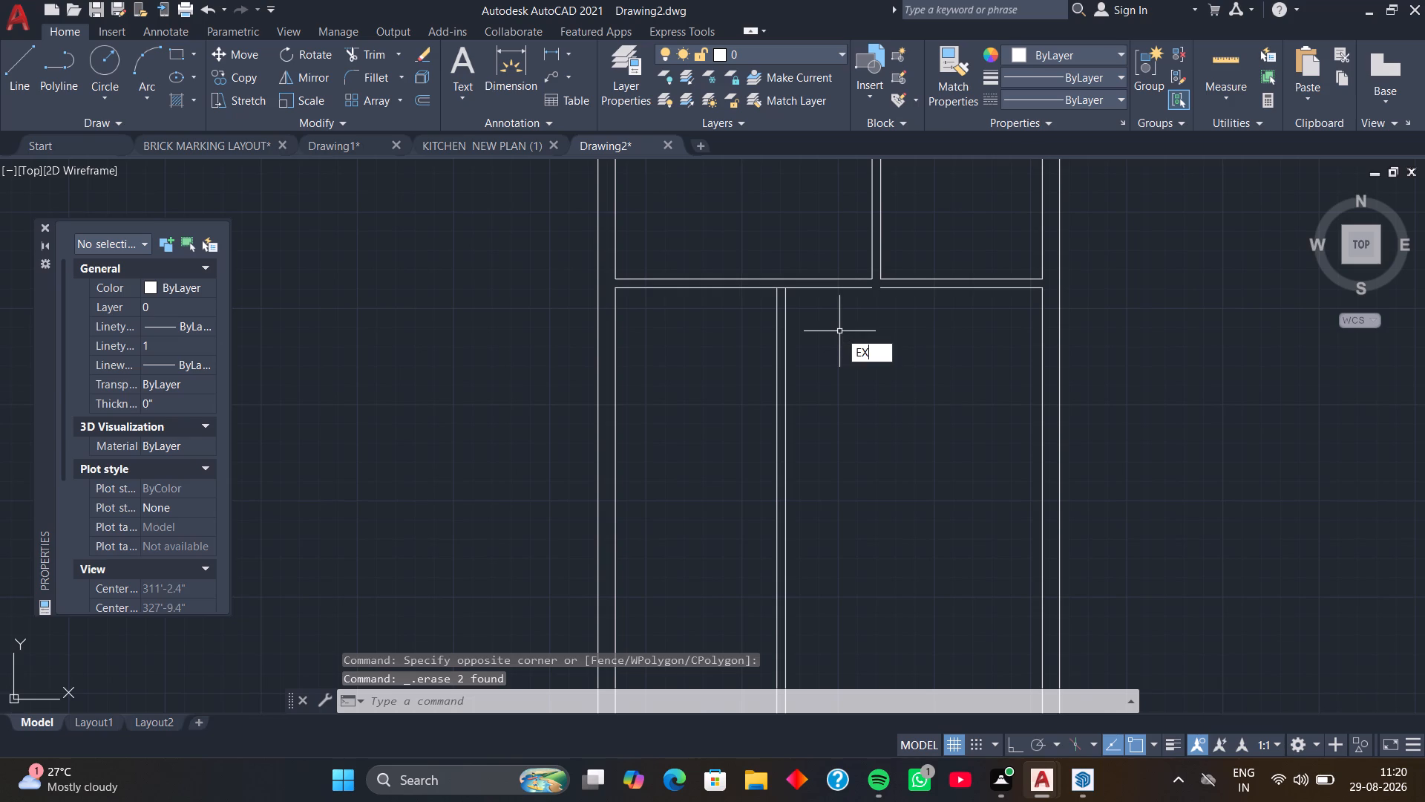
key("space")
left_click(852, 289)
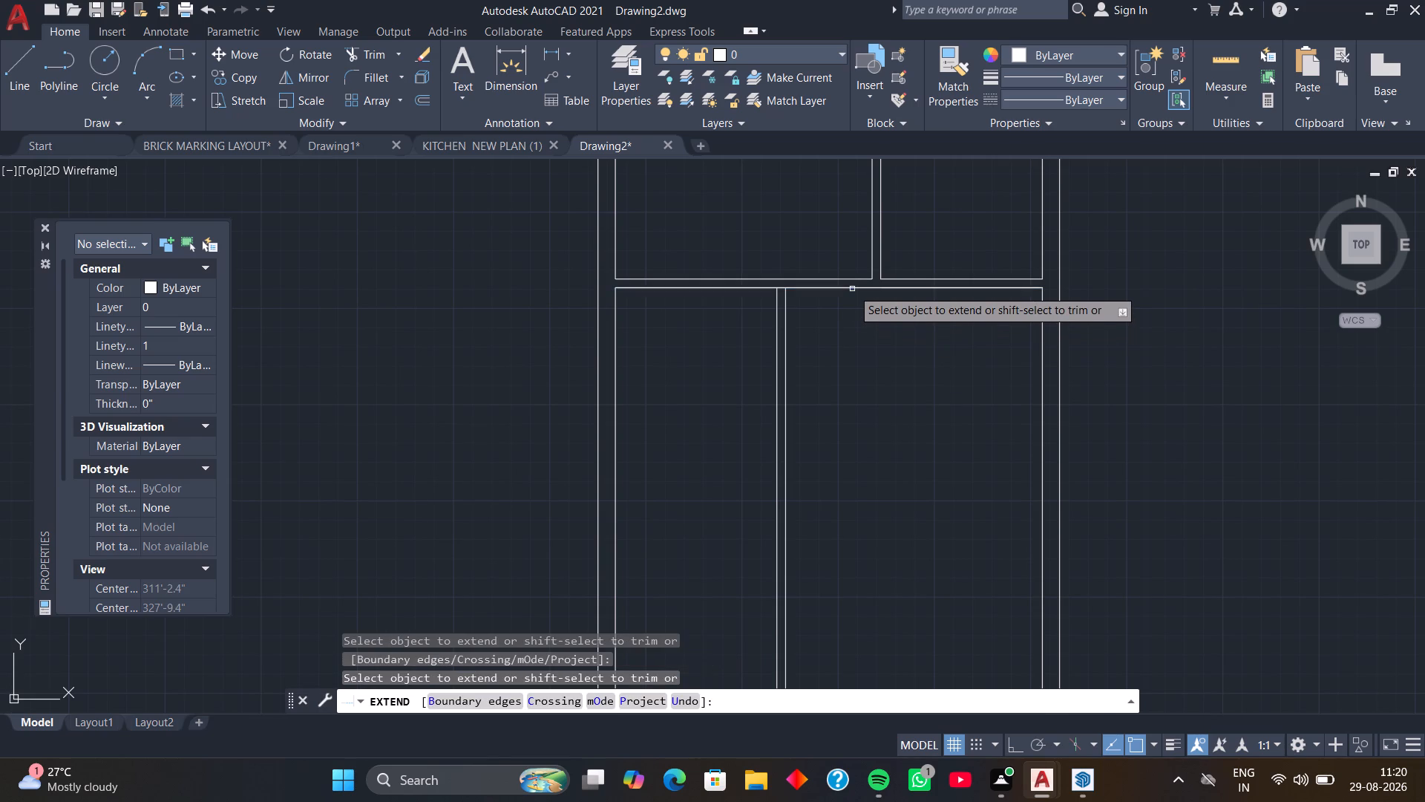
key("space")
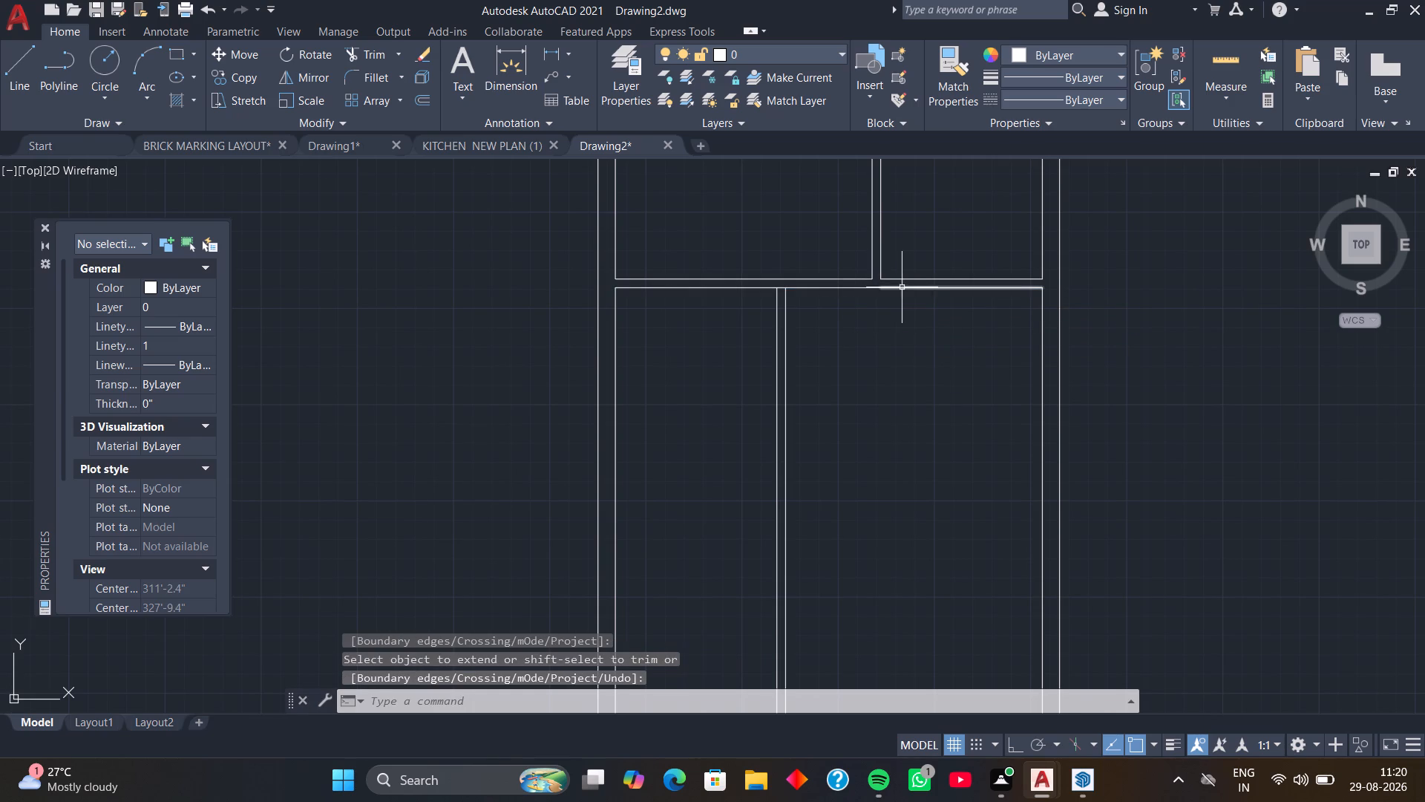
left_click(902, 287)
key("Delete")
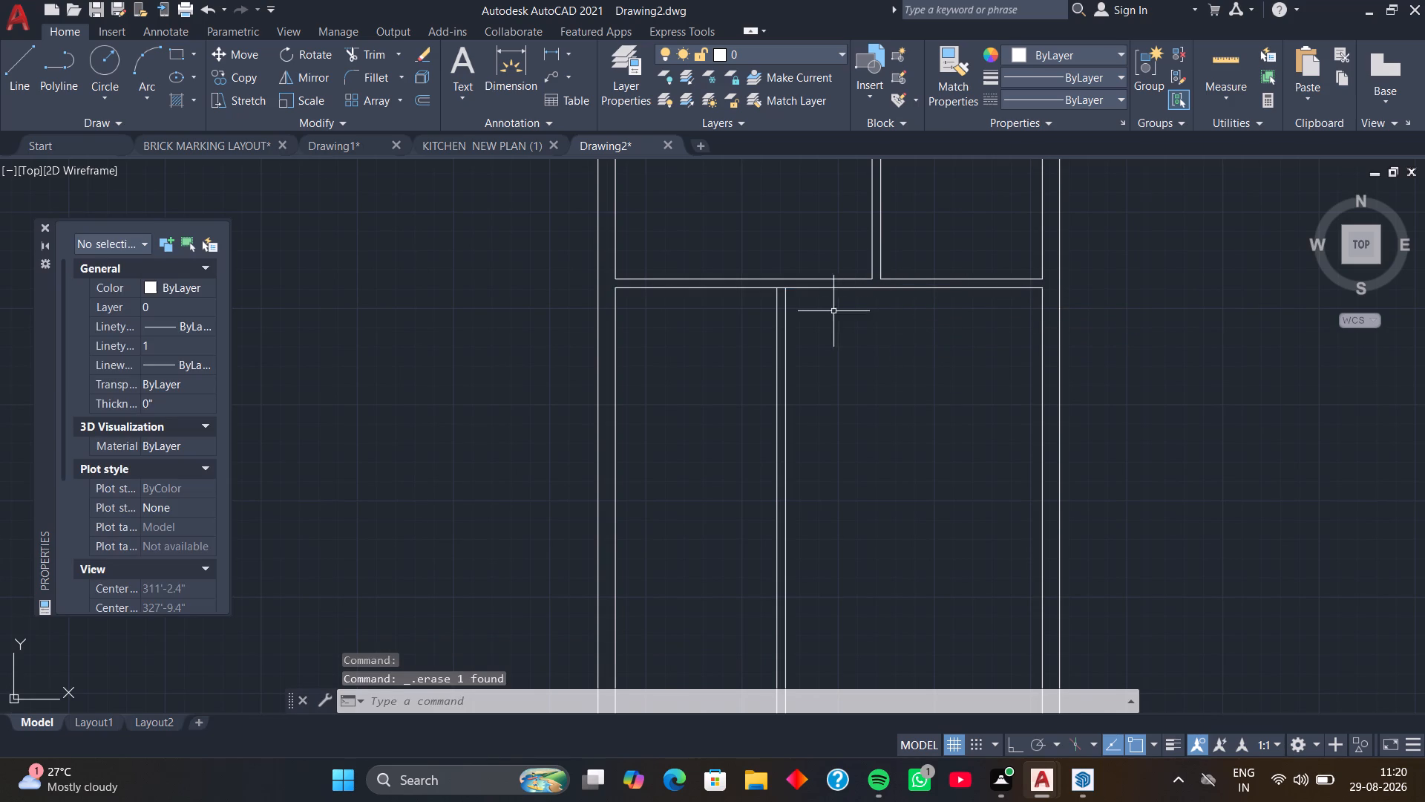
key("space")
key("space")
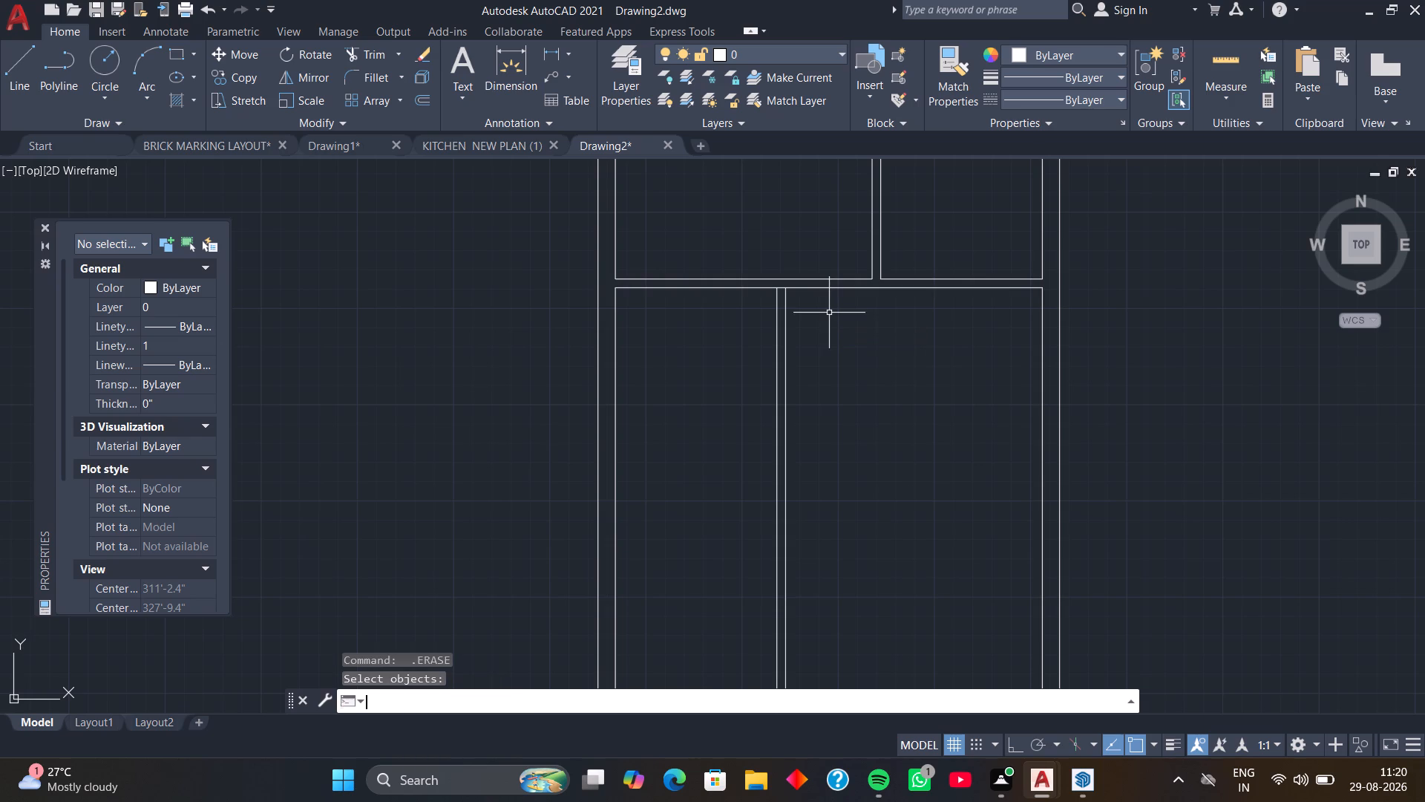
Trim the cross wall's lower line between the new partition's two lines.
type("TR")
key("space")
scroll(783, 295, "up", 2)
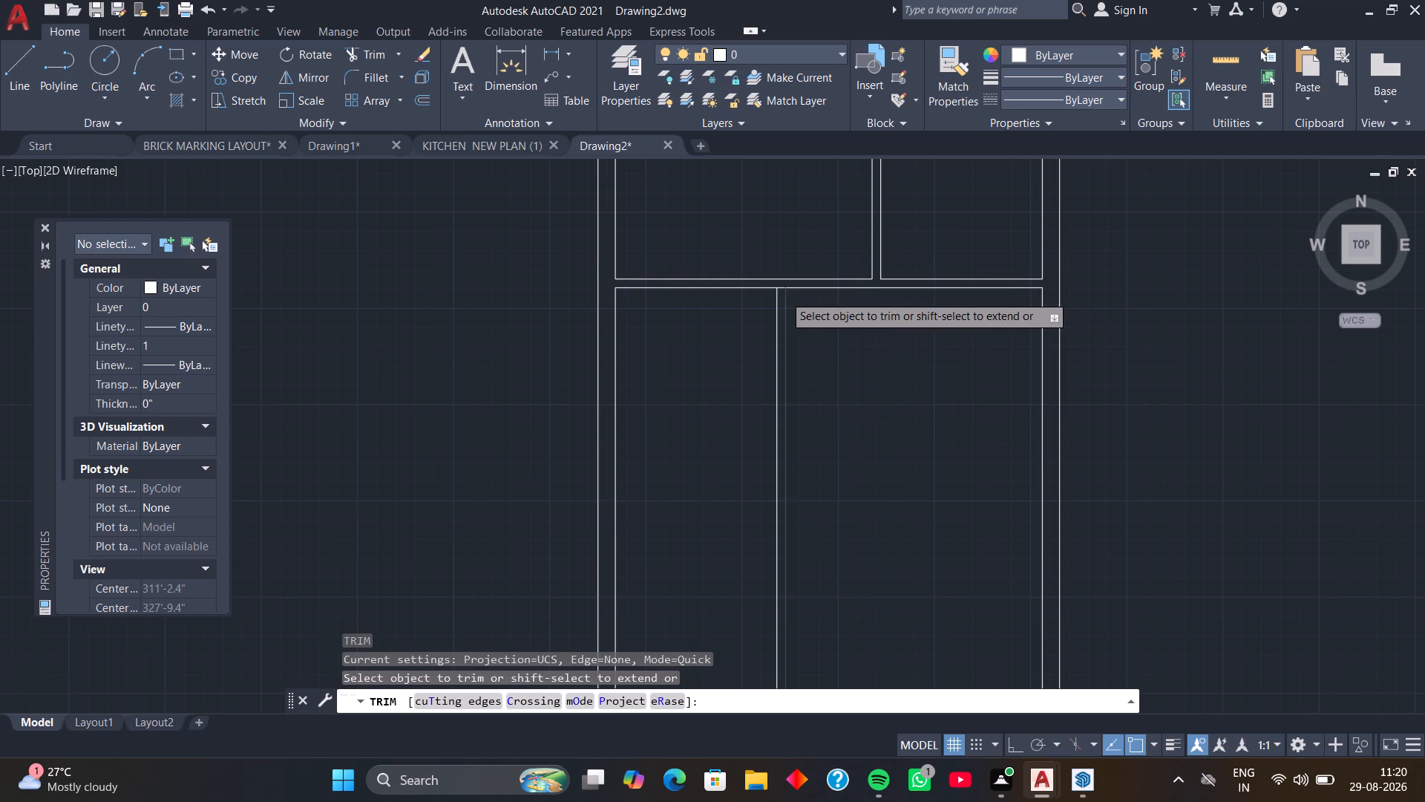
left_click(774, 276)
key("space")
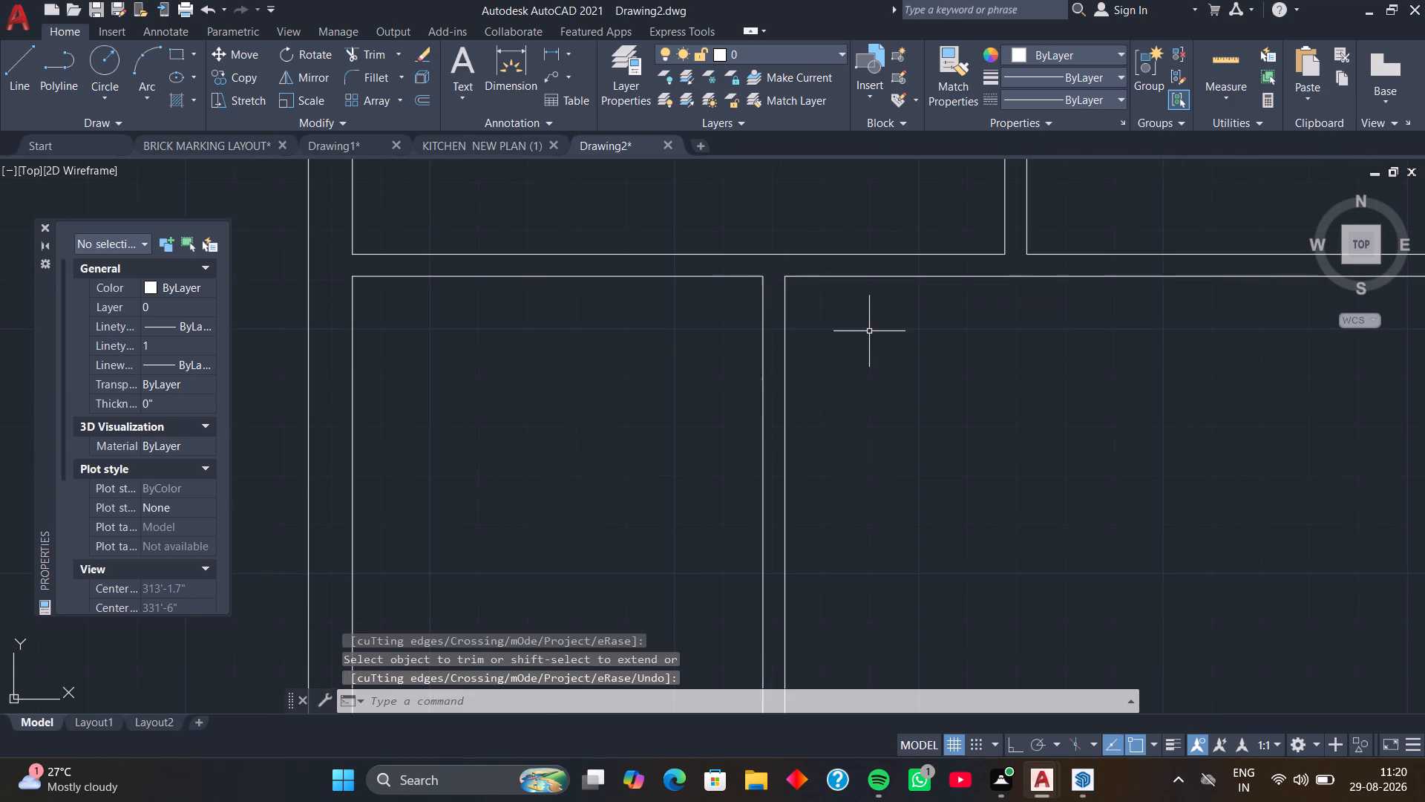
Offset the lower-left room's top line 11'4.5" downward, and offset that copy 9" downward for the bottom outer wall.
scroll(869, 332, "down", 1)
middle_click_drag(877, 356, 860, 284)
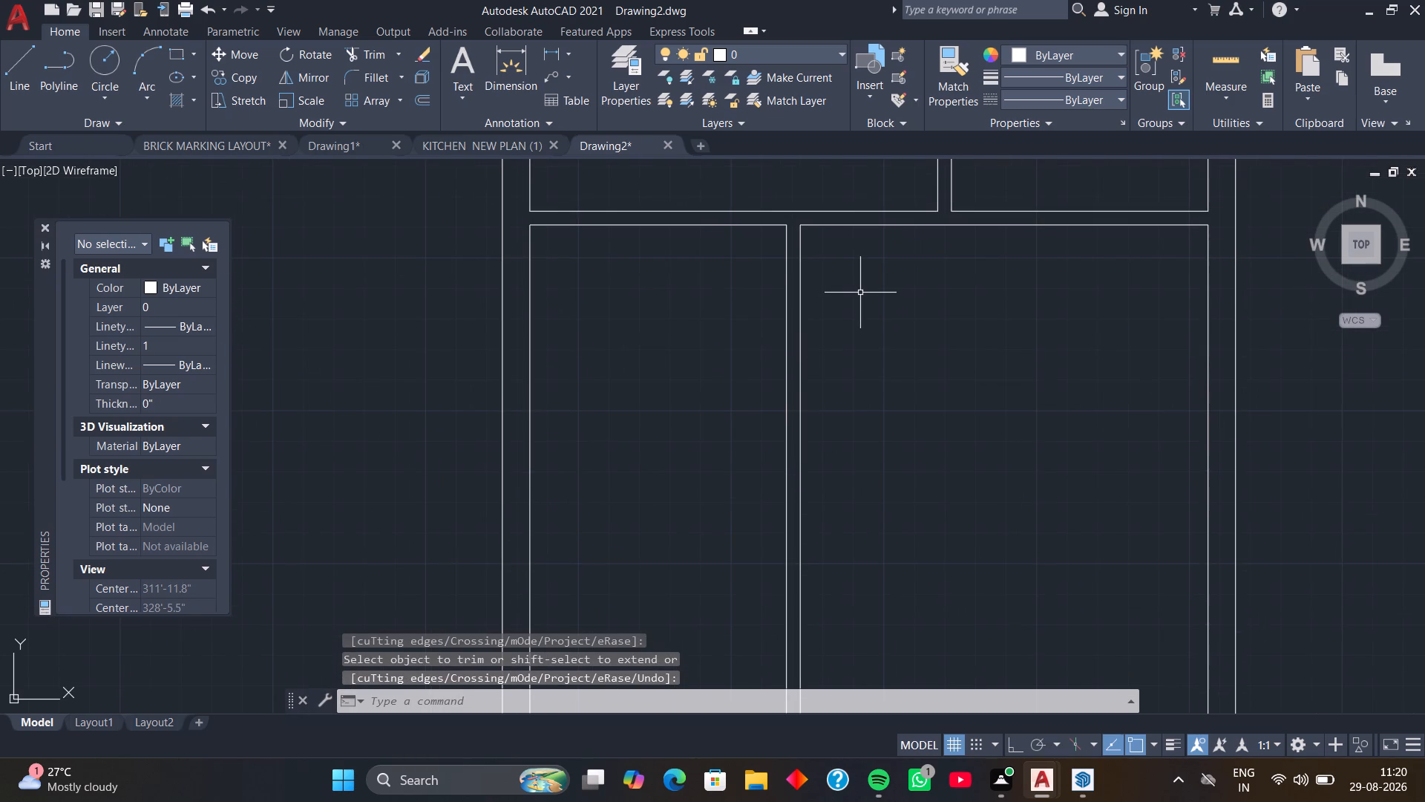
scroll(860, 293, "down", 1)
key("space")
key("space")
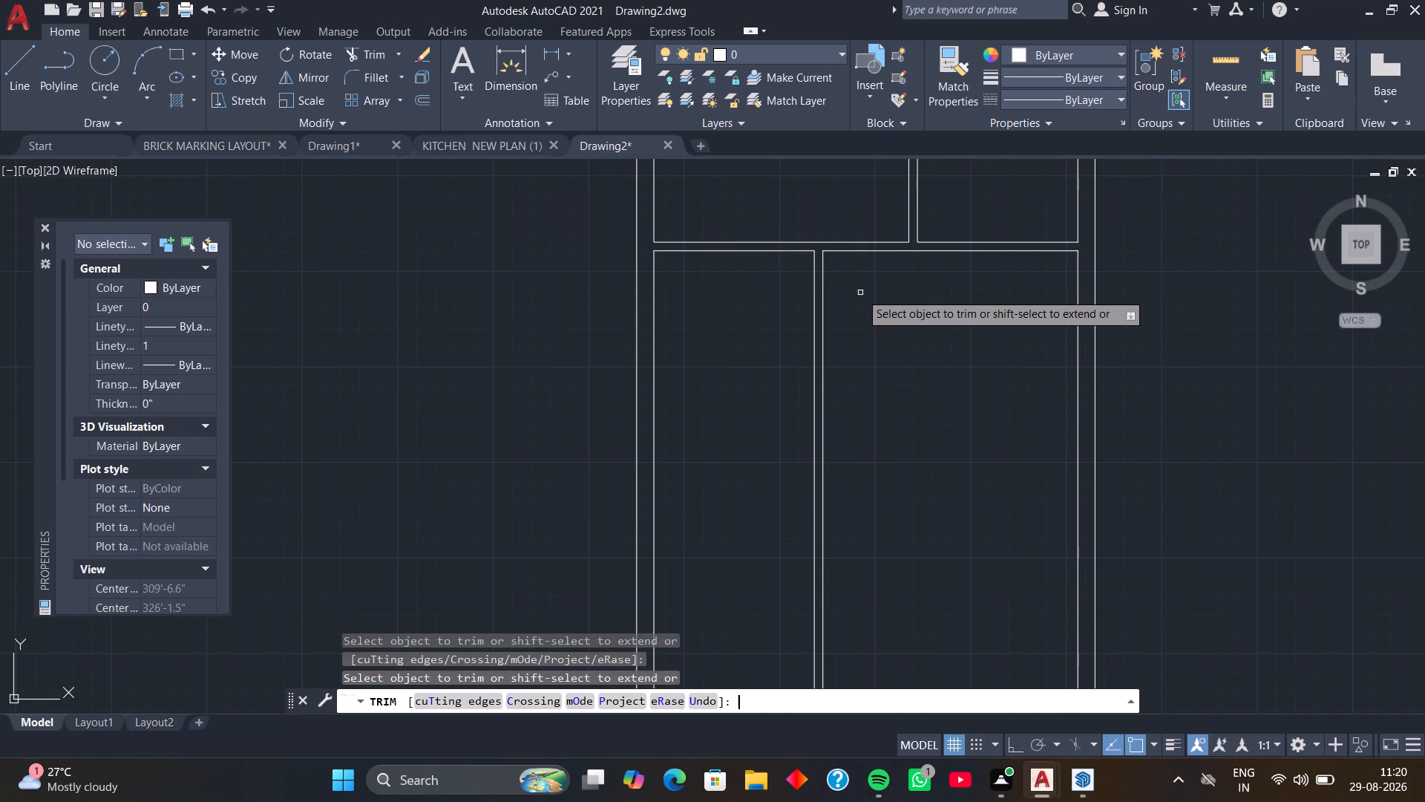
key("space")
type("O")
key("space")
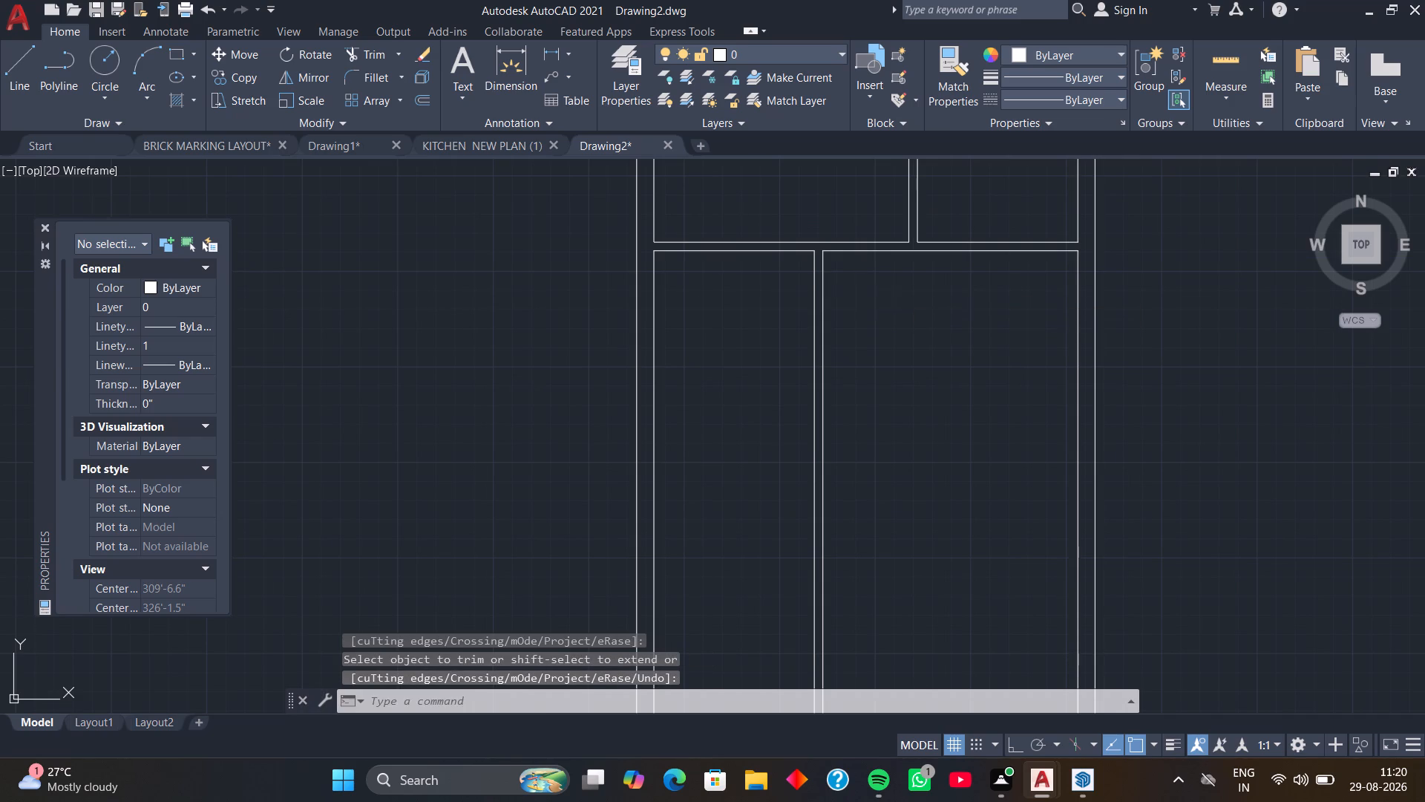
key("space")
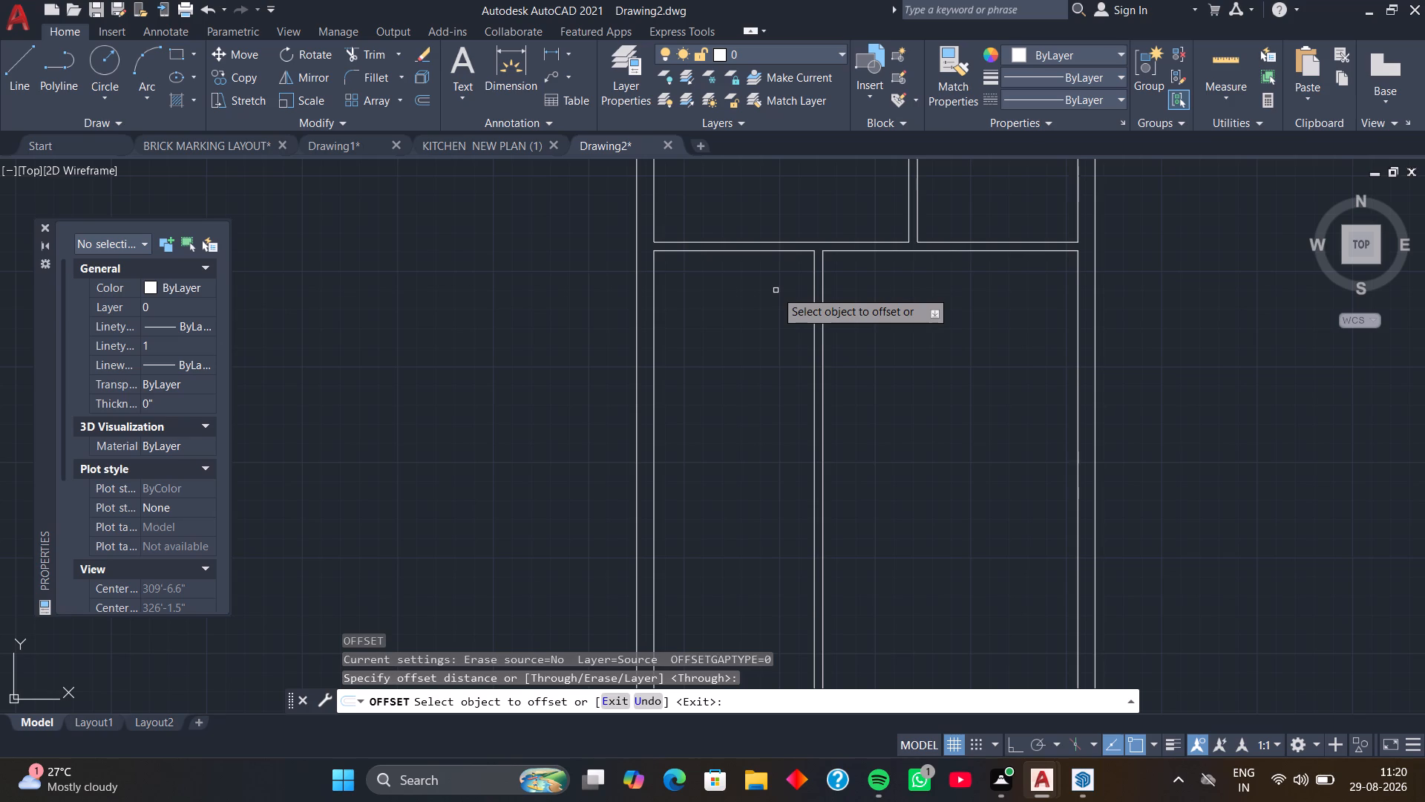
left_click(770, 250)
key("1")
type("1'4.5")
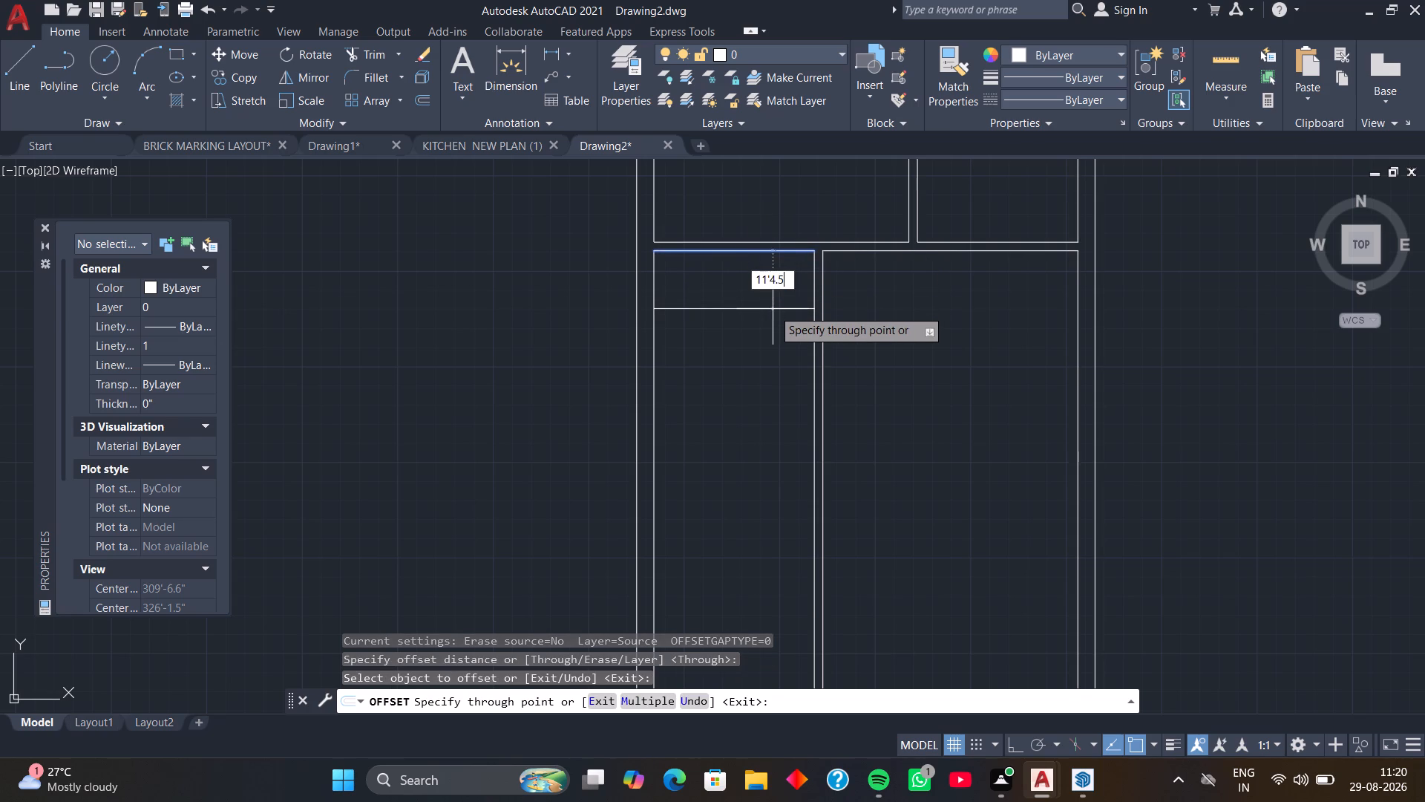
key("Return")
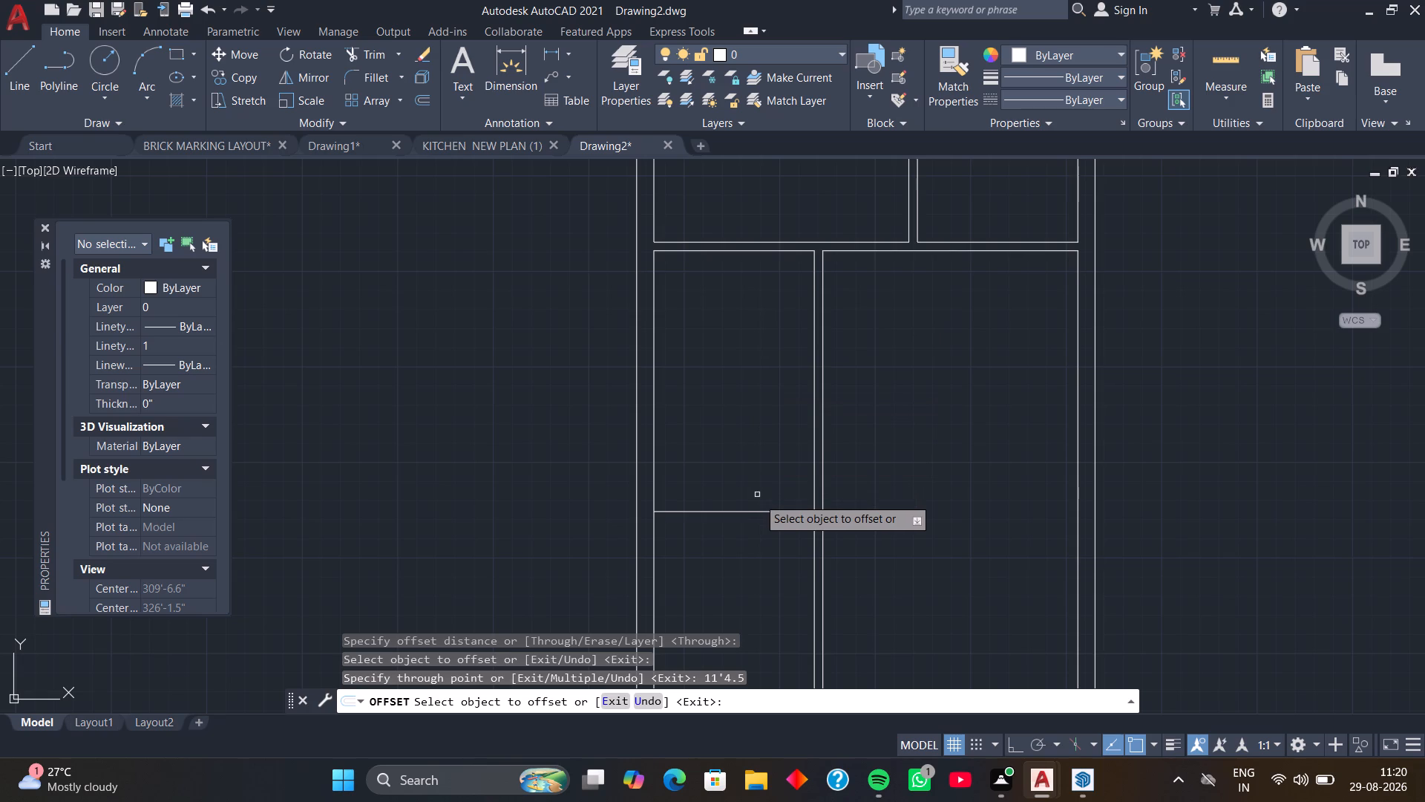
left_click(763, 513)
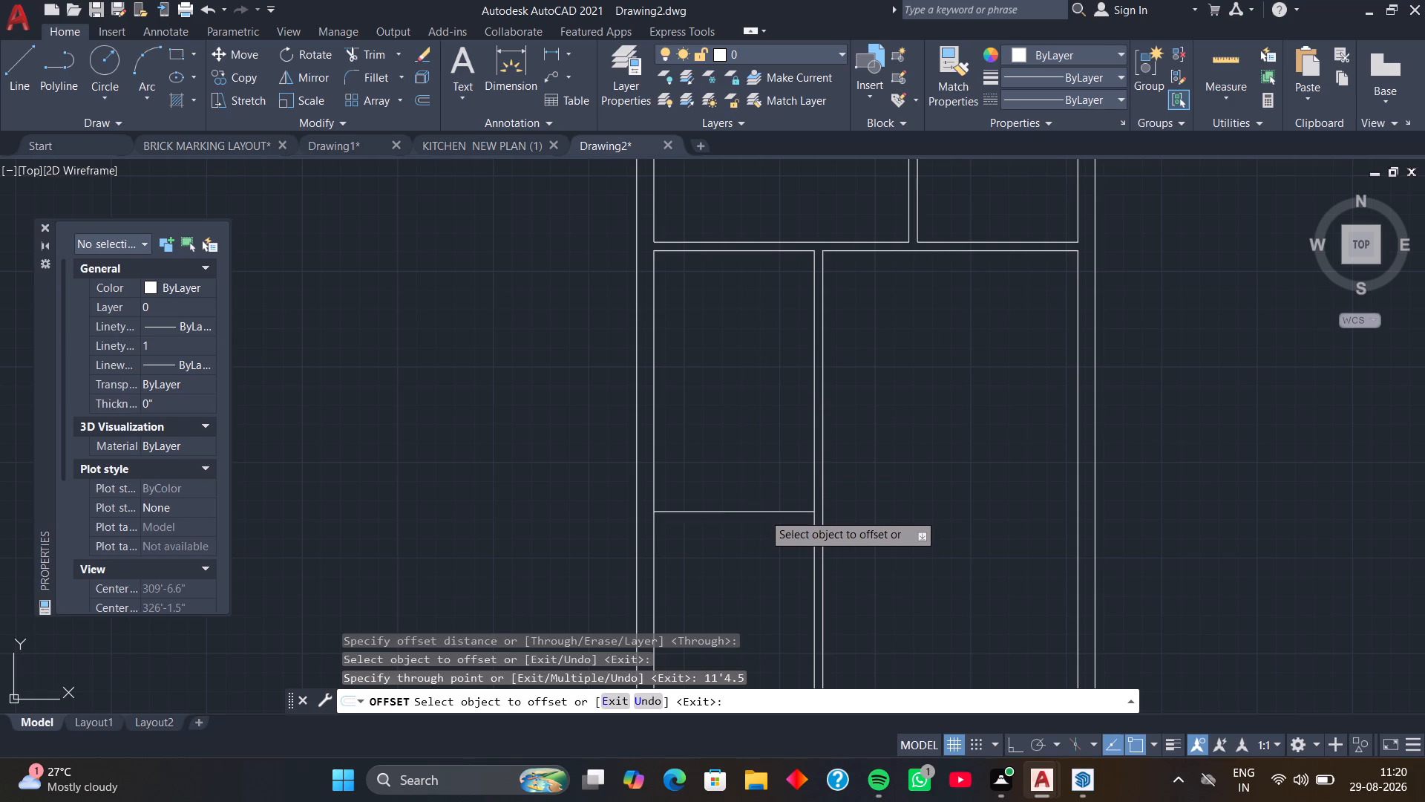
key("9")
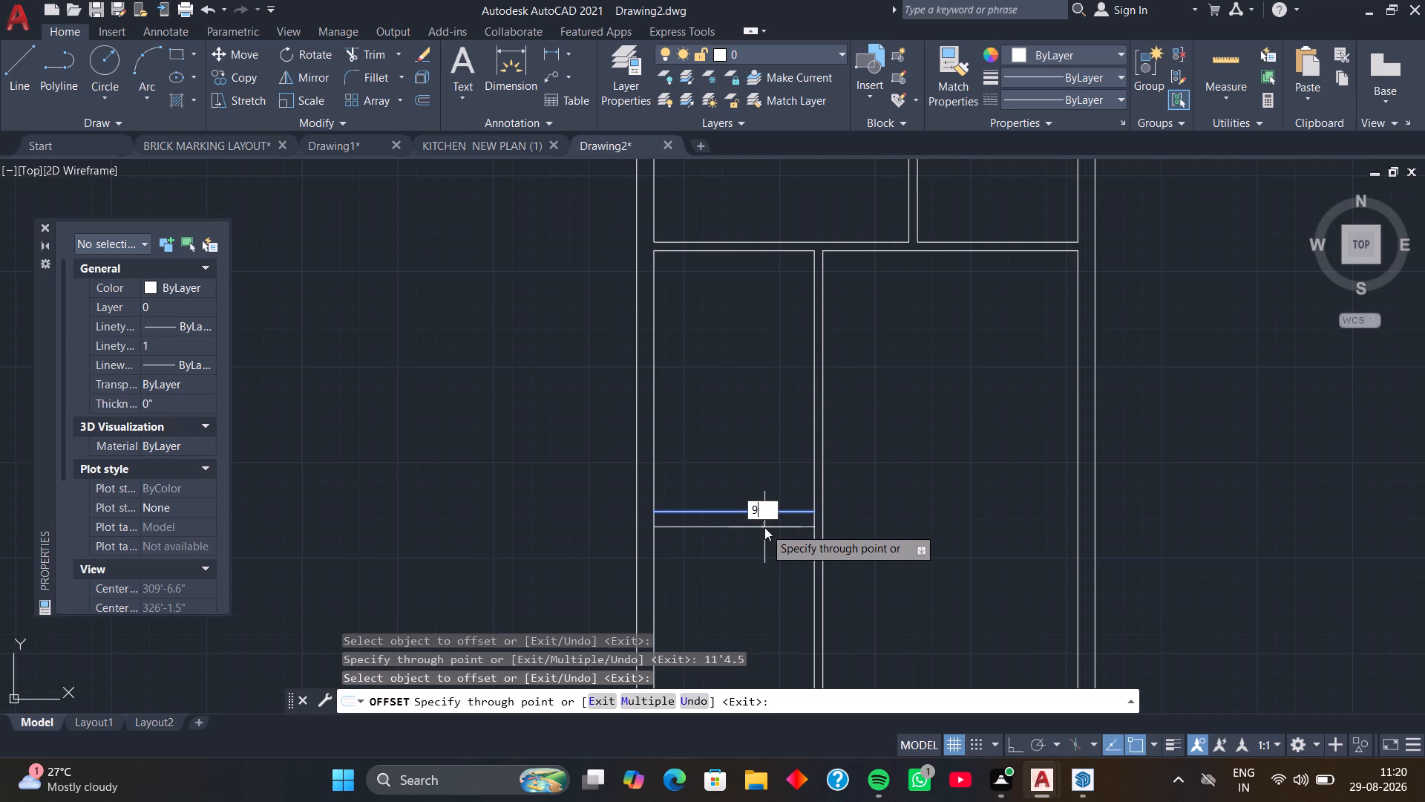
key("Return")
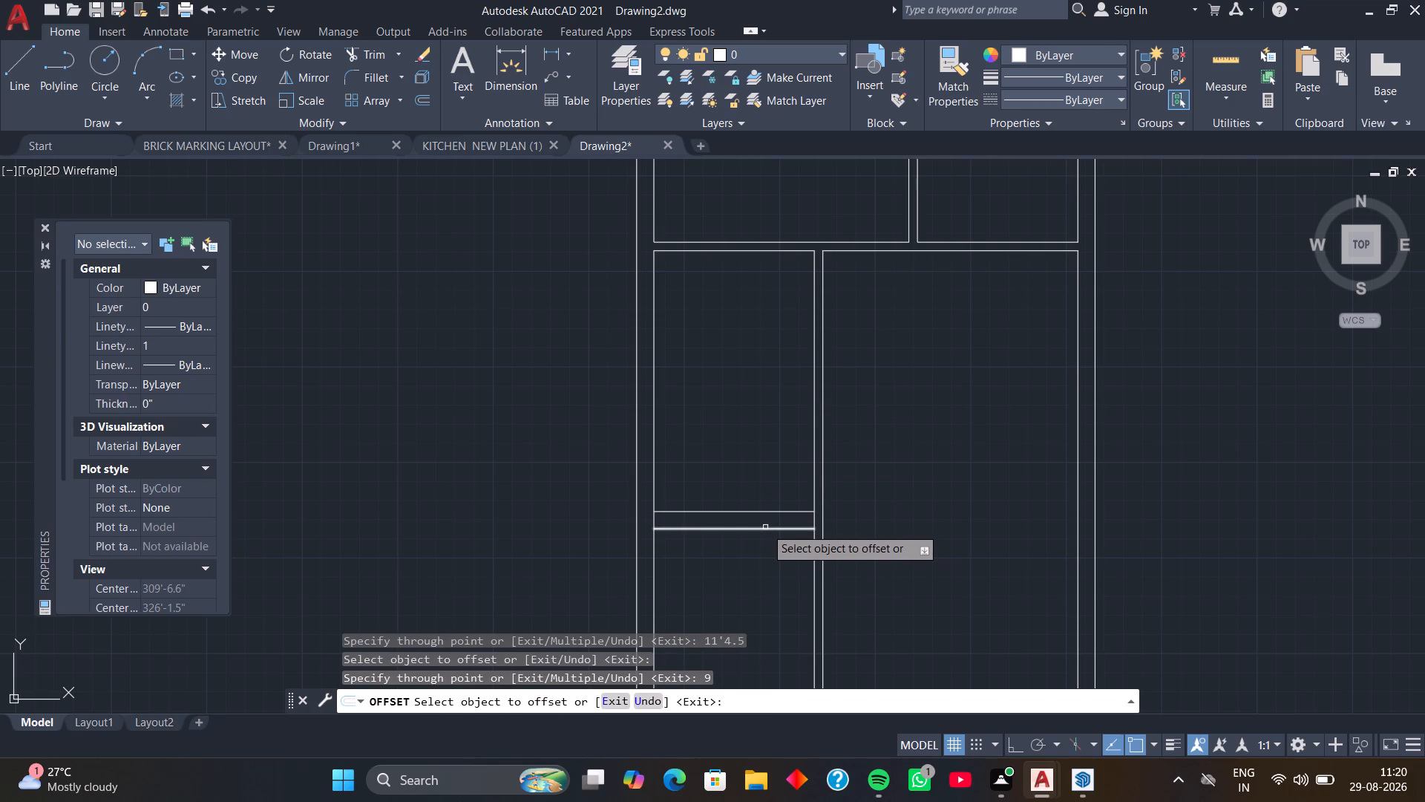
key("space")
Extend the bottom wall's lower line to both outer wall faces and its upper line to the right outer wall's inner line.
type("EX")
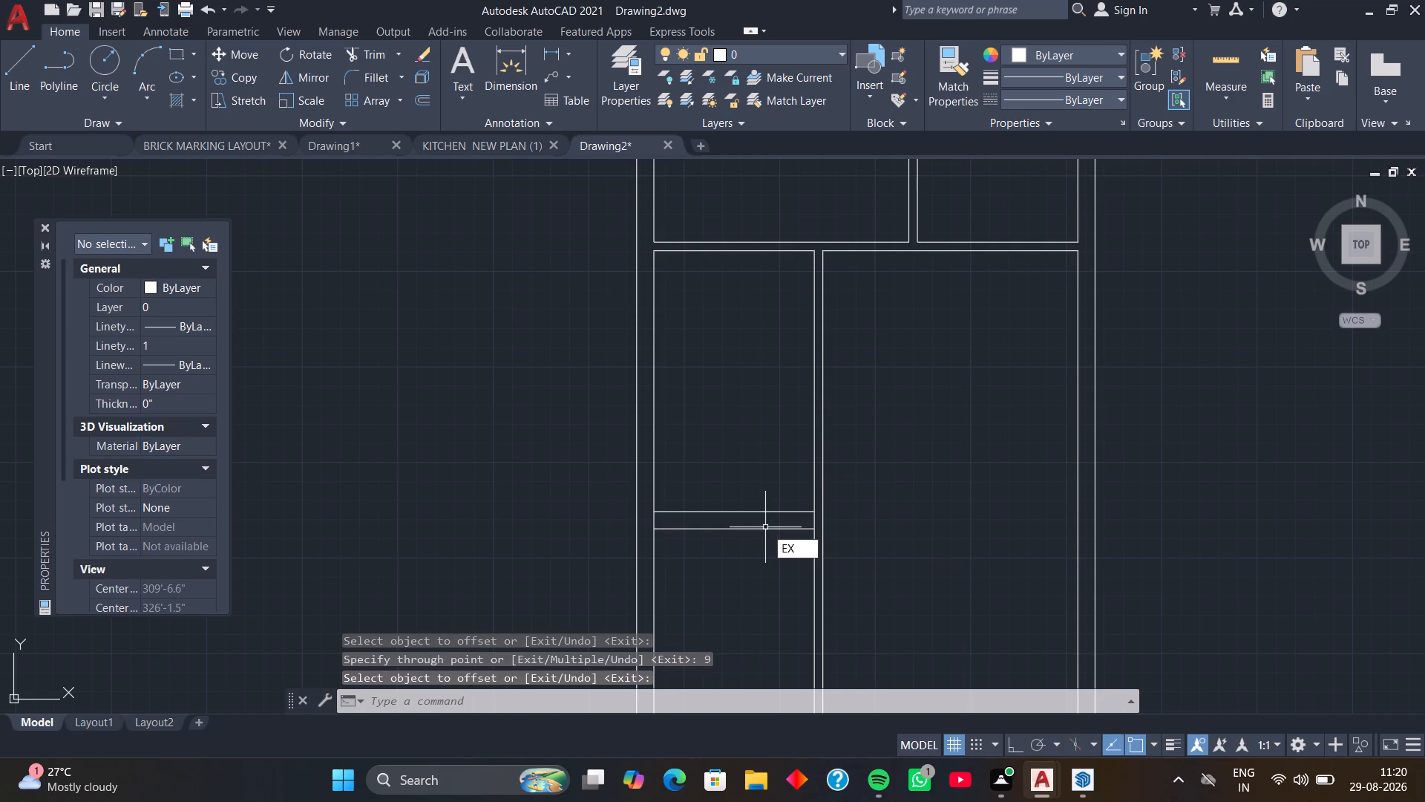
key("space")
left_click(698, 529)
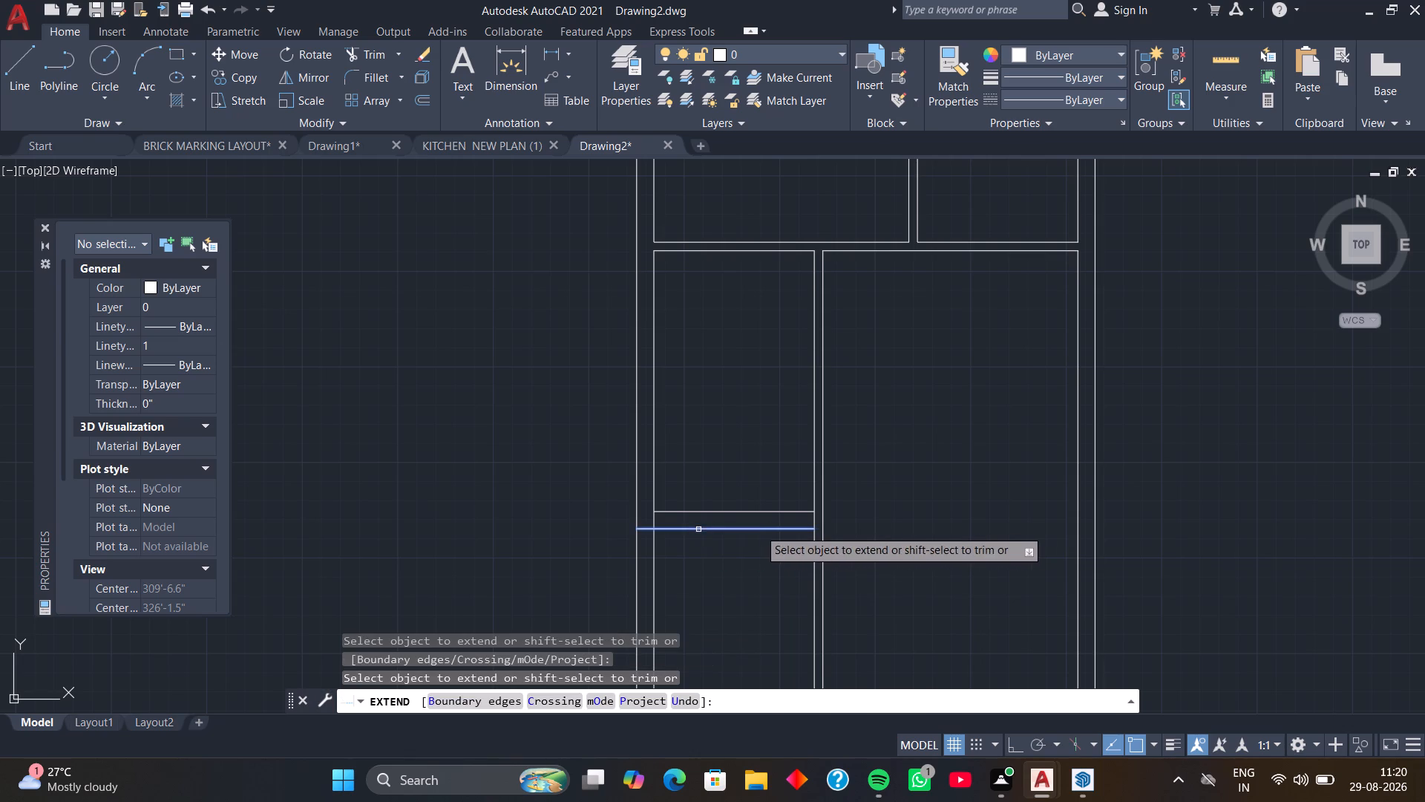
left_click(799, 529)
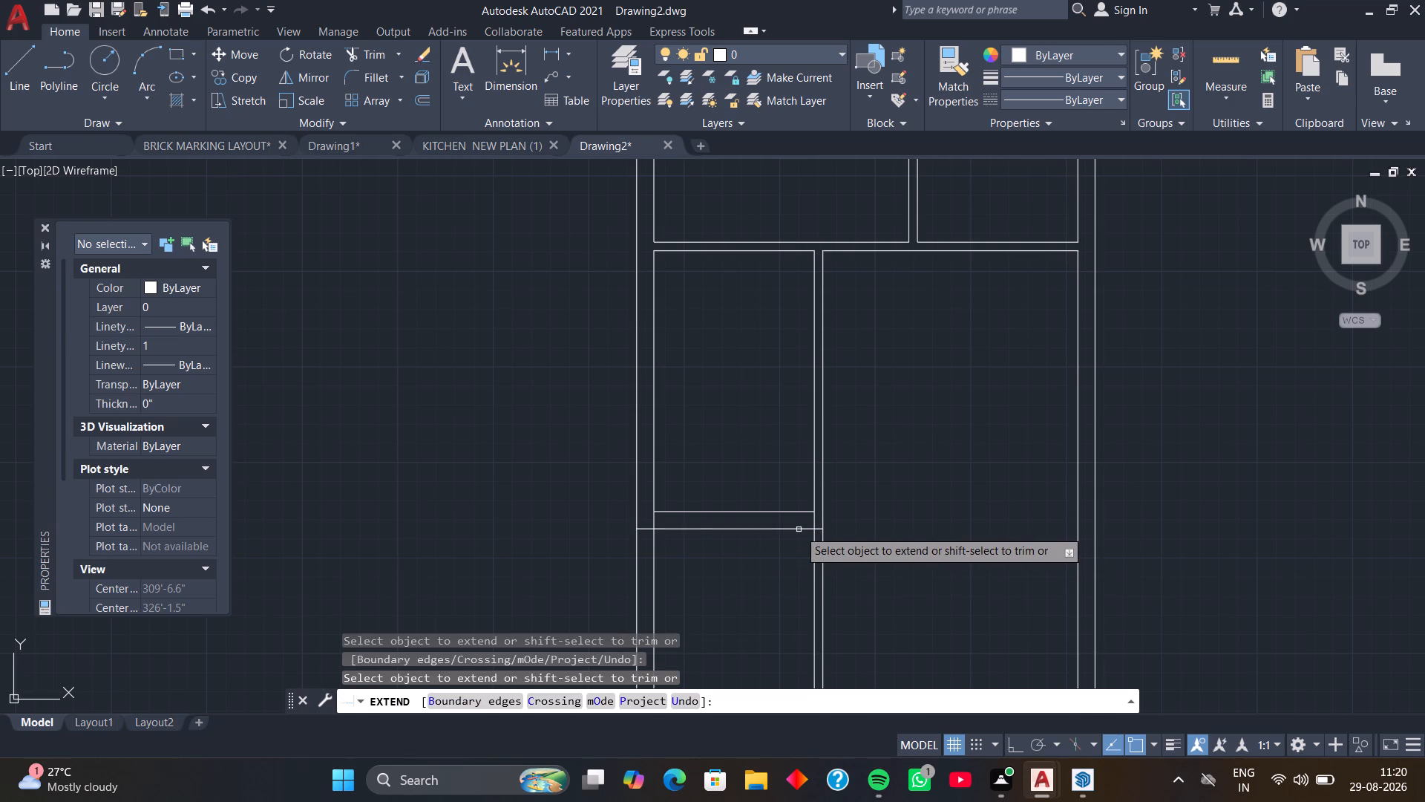
left_click(802, 529)
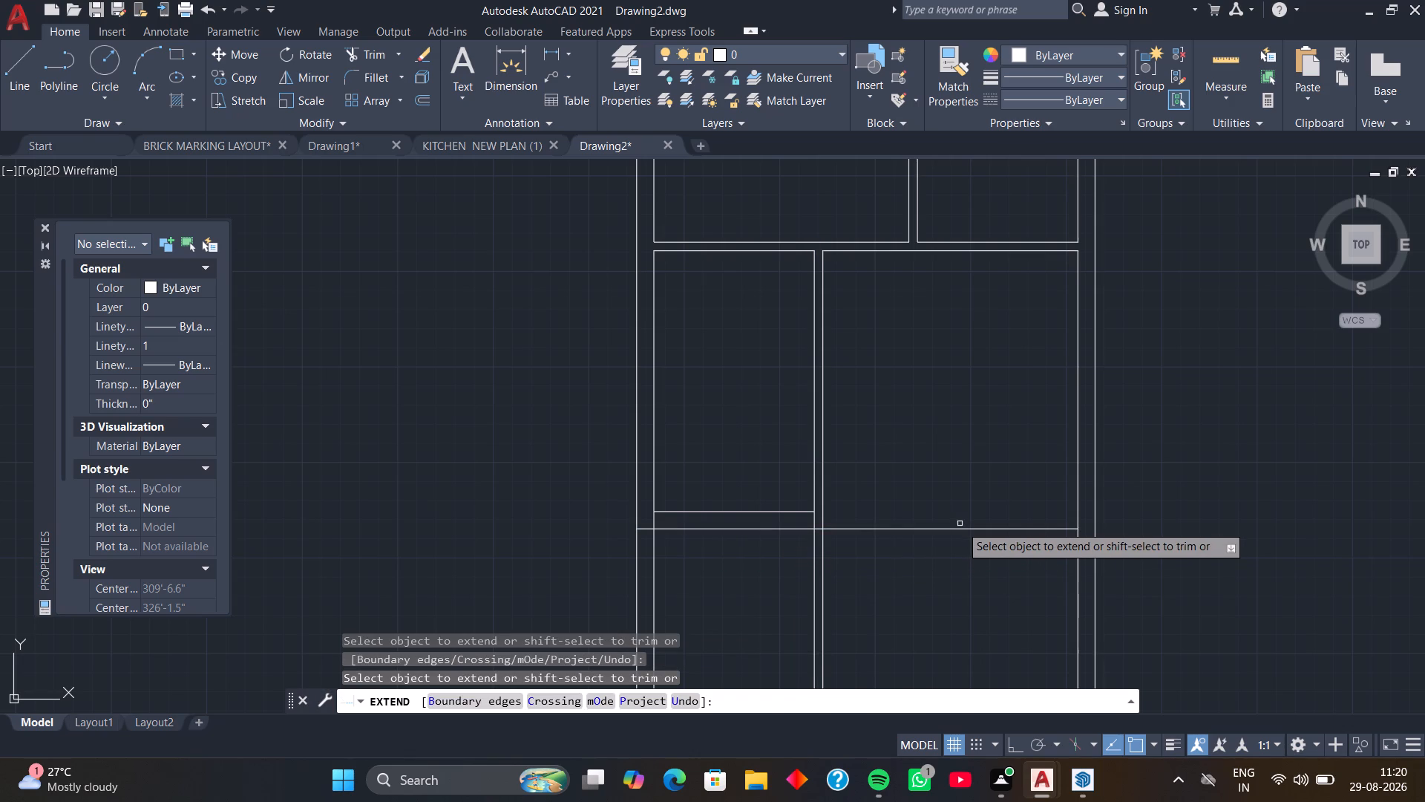
left_click(962, 528)
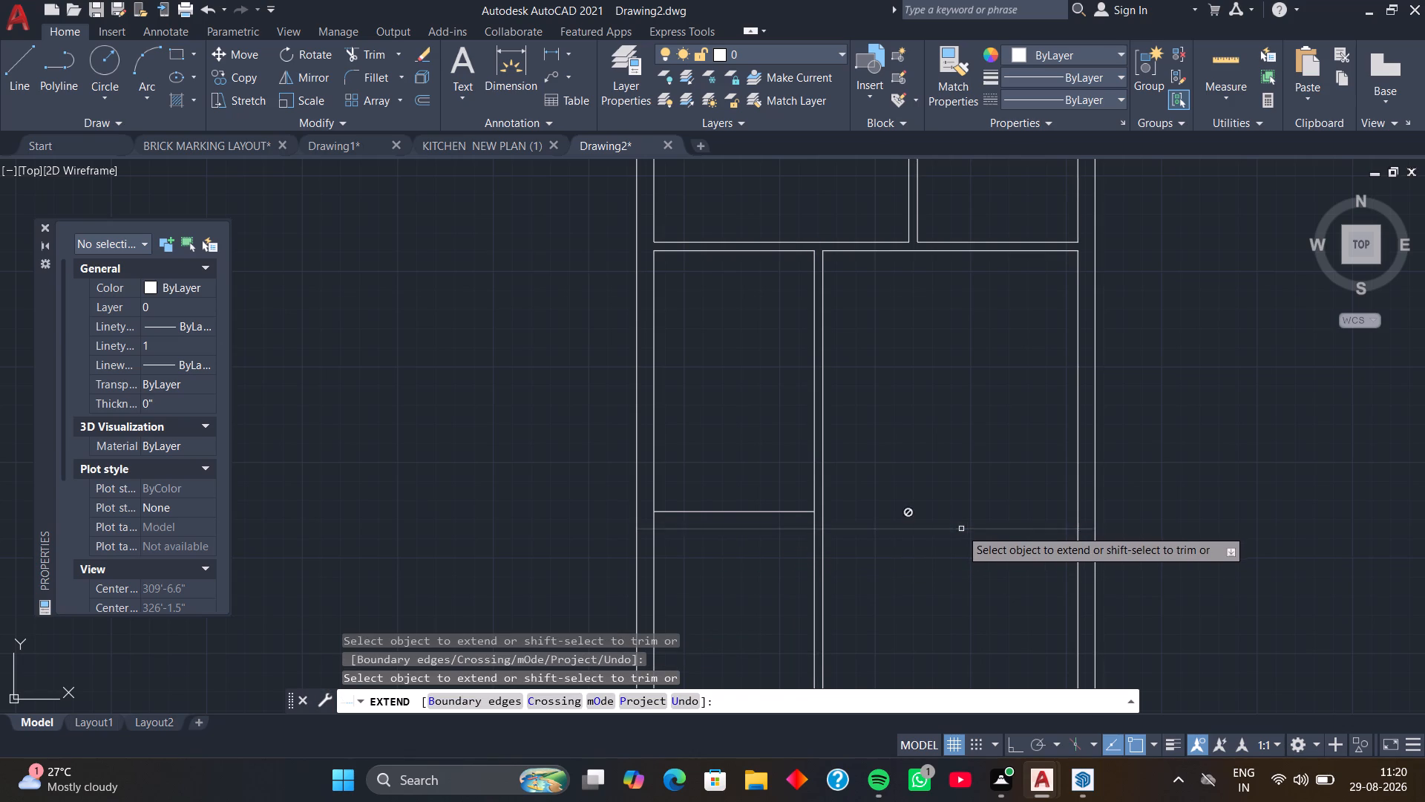
left_click(786, 512)
left_click(798, 512)
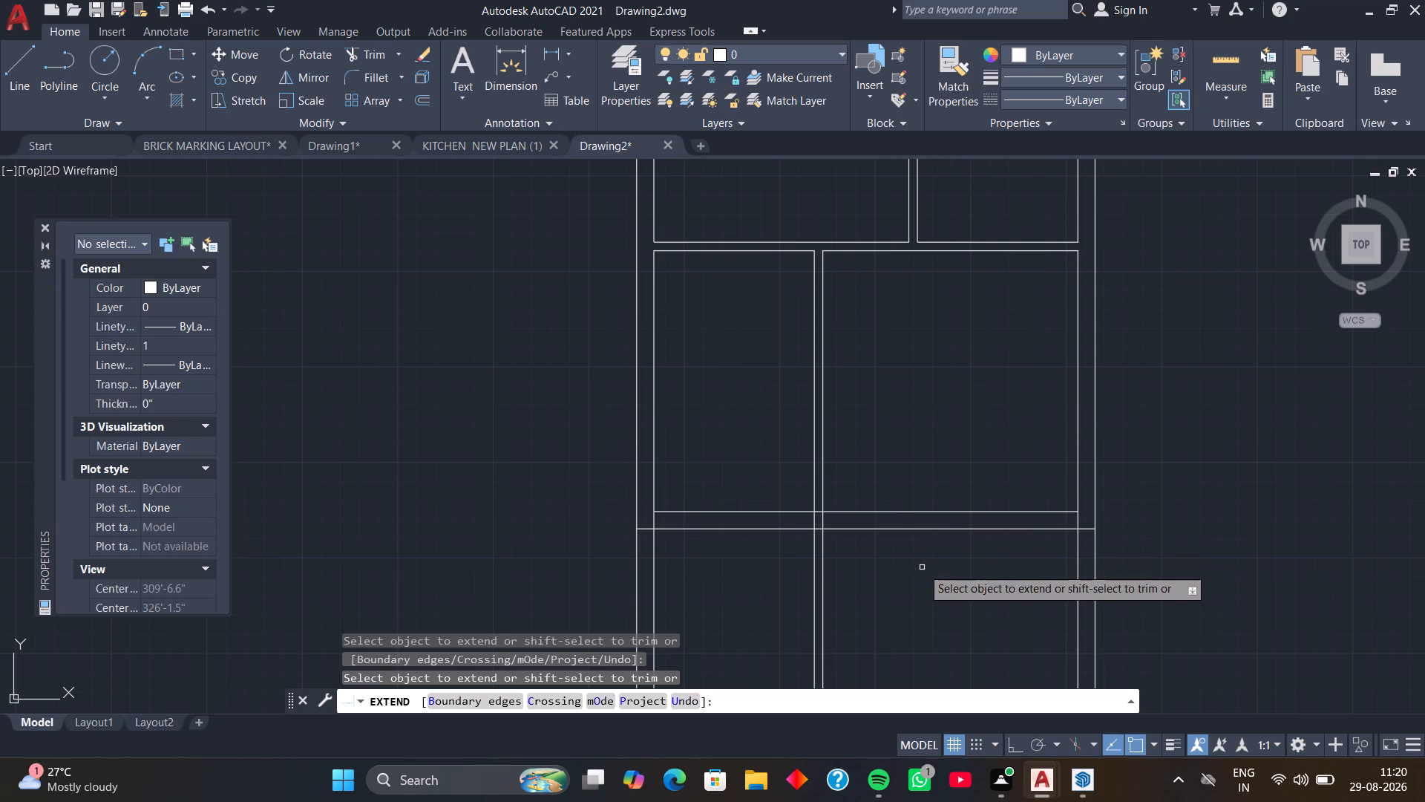
key("space")
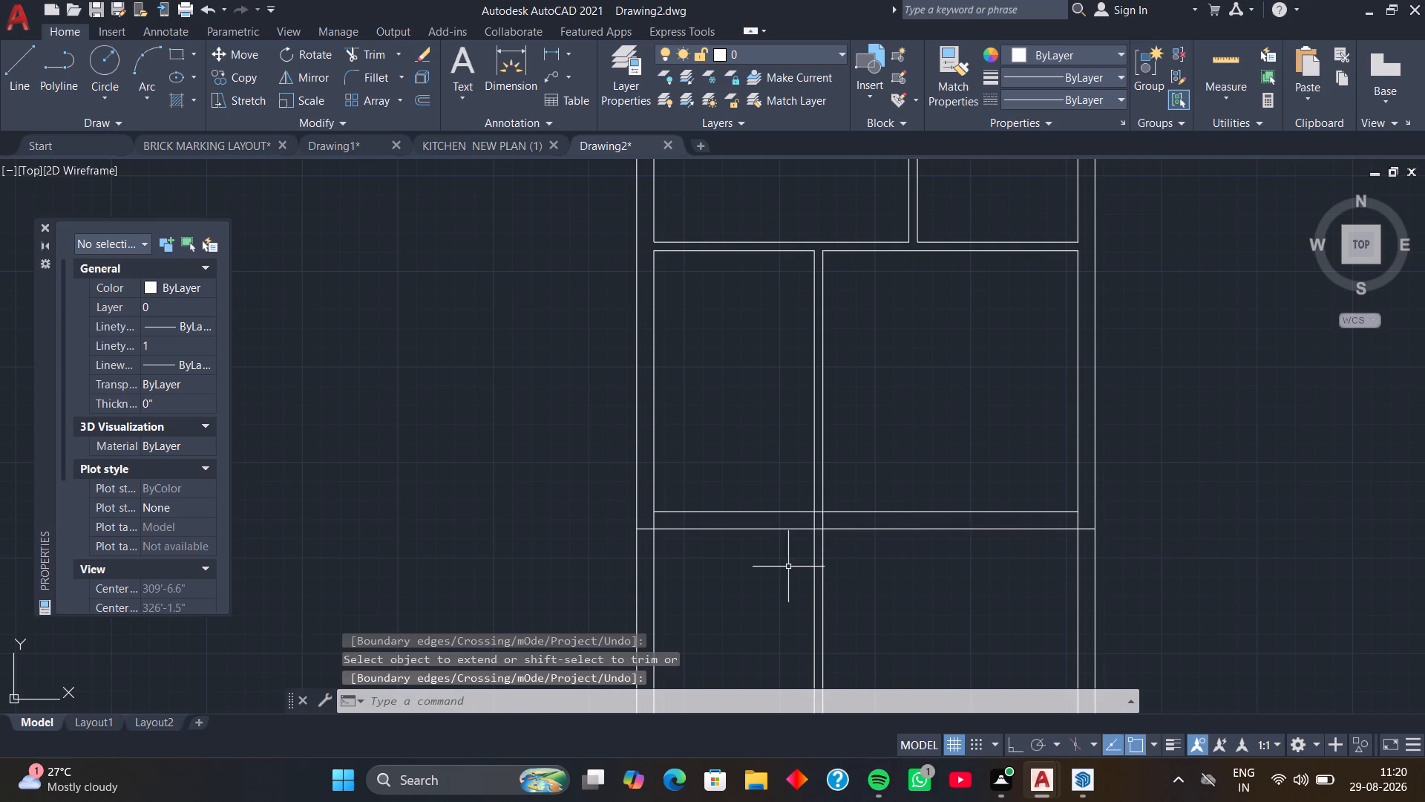
Trim the lower partition's two lines at the bottom wall and remove the wall's upper line between them.
scroll(842, 581, "up", 2)
key("t")
type("R")
key("space")
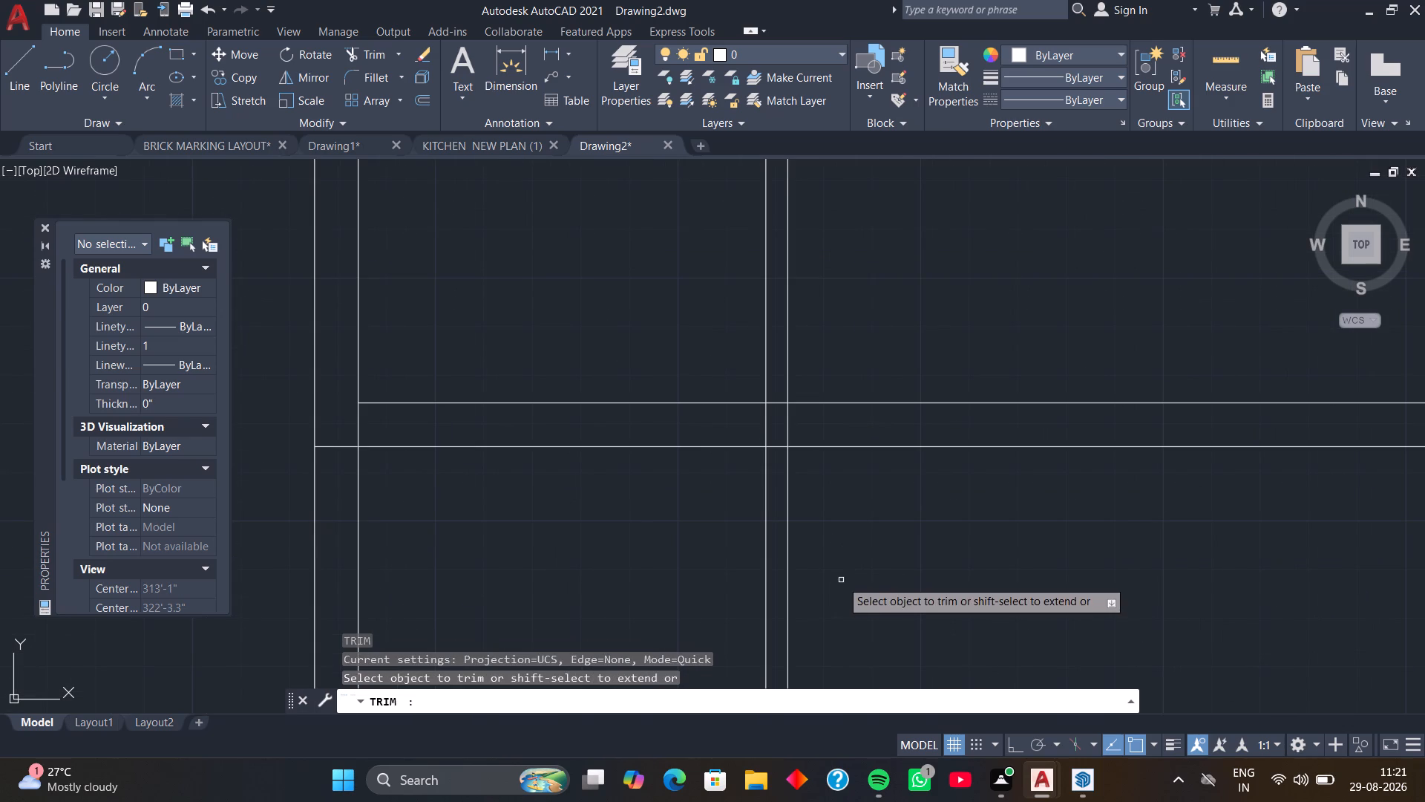
left_click_drag(843, 529, 756, 544)
scroll(766, 431, "up", 1)
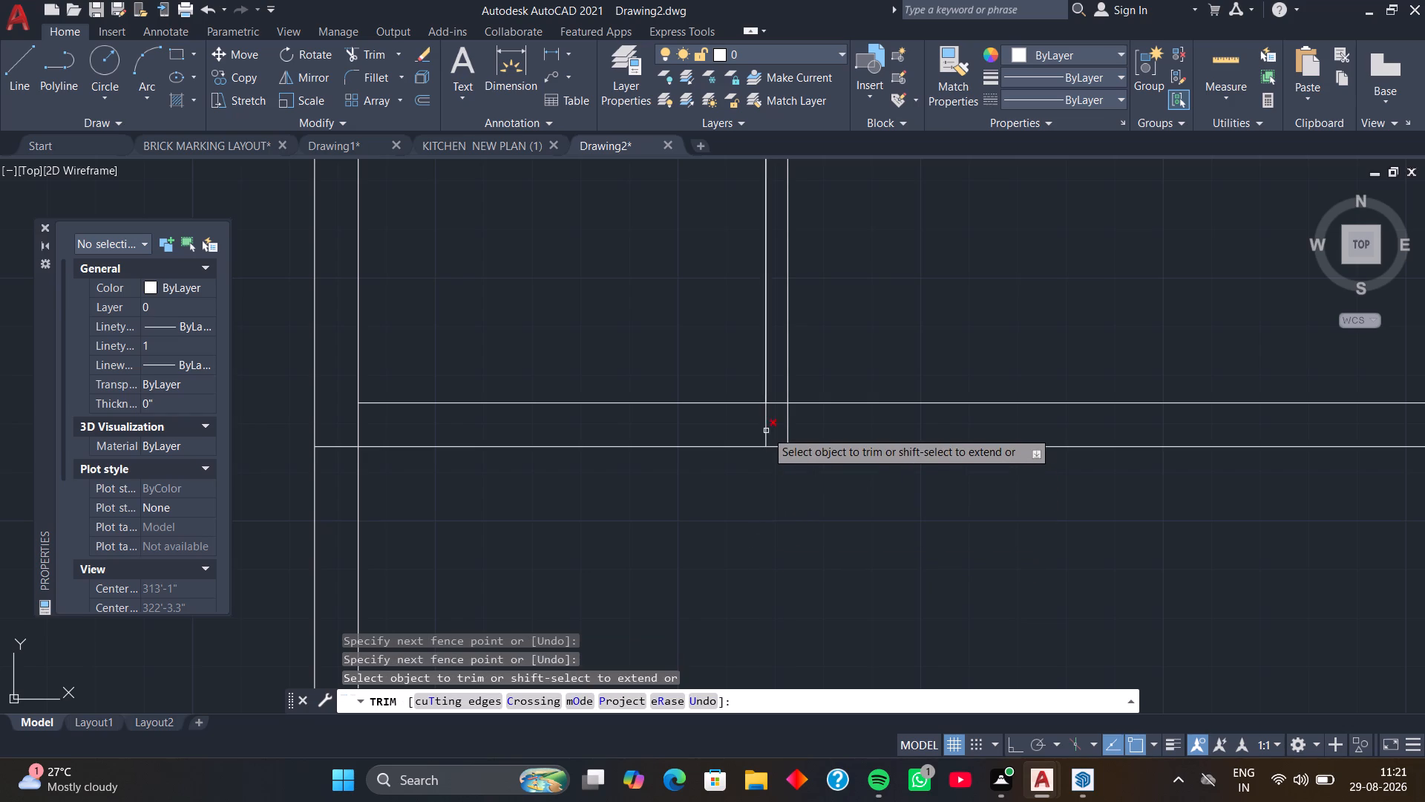
scroll(766, 431, "up", 1)
left_click_drag(731, 411, 838, 413)
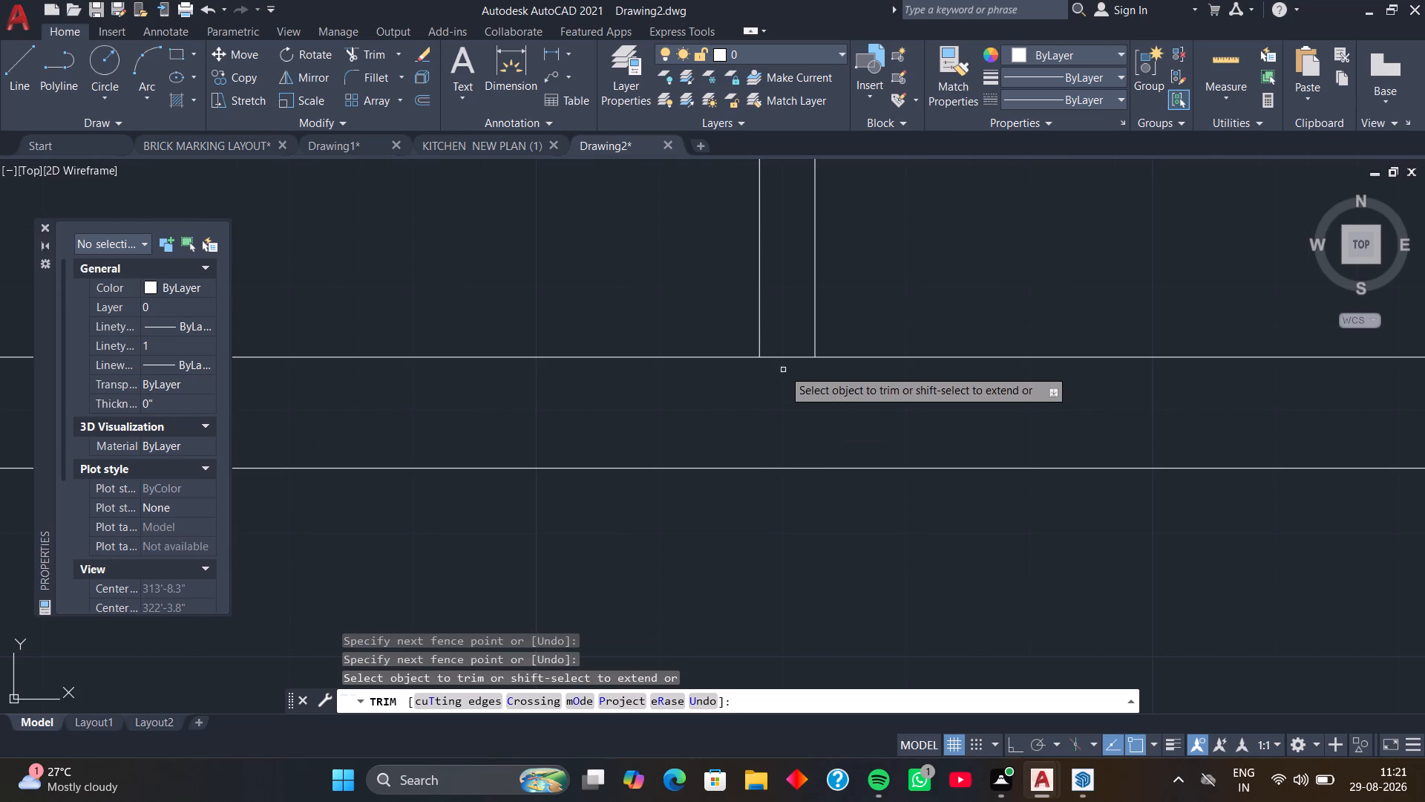
left_click(782, 358)
Trim both outer walls' lines below the bottom wall and cut their inner lines at the two bottom corners.
scroll(795, 415, "down", 4)
scroll(771, 481, "down", 1)
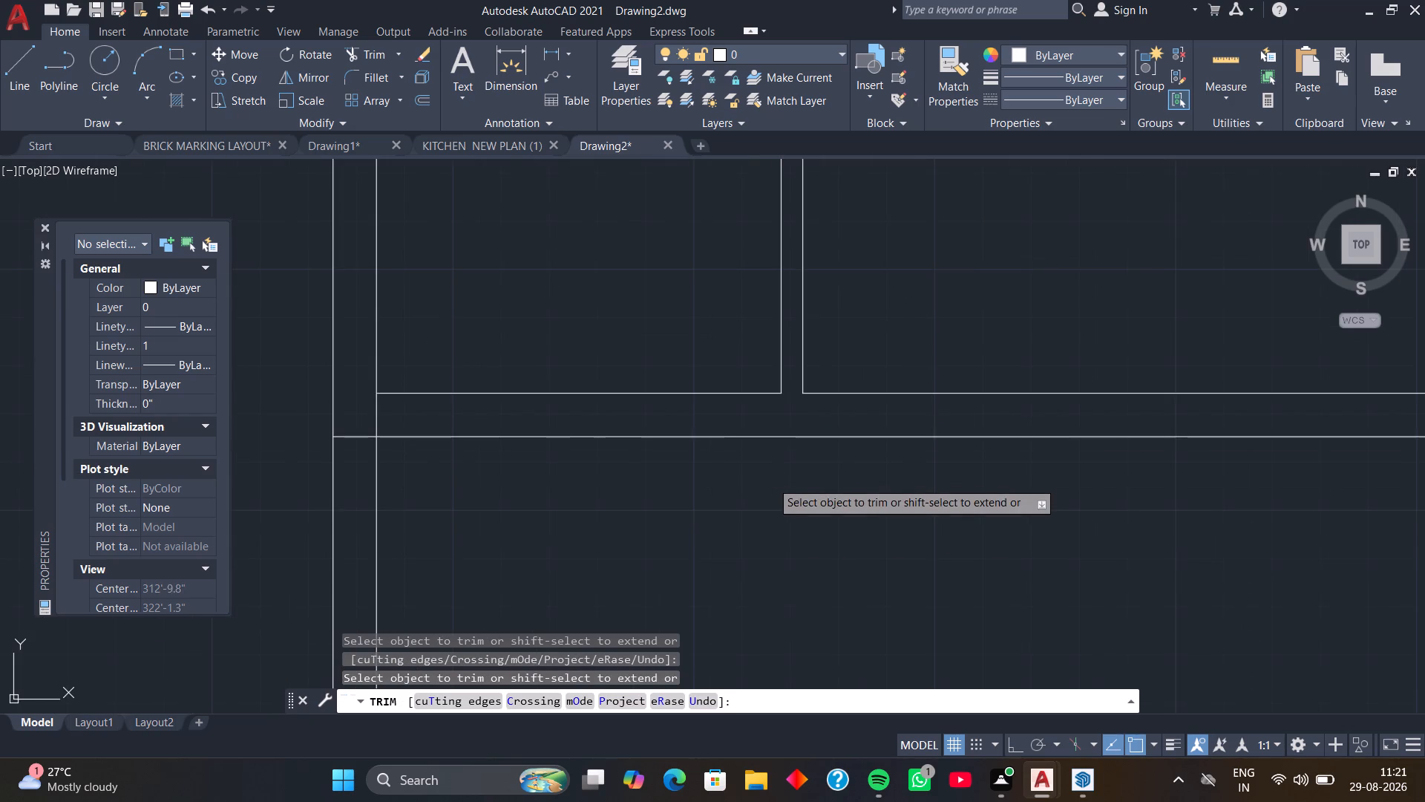
scroll(771, 481, "down", 1)
middle_click_drag(740, 483, 832, 444)
left_click_drag(729, 470, 666, 485)
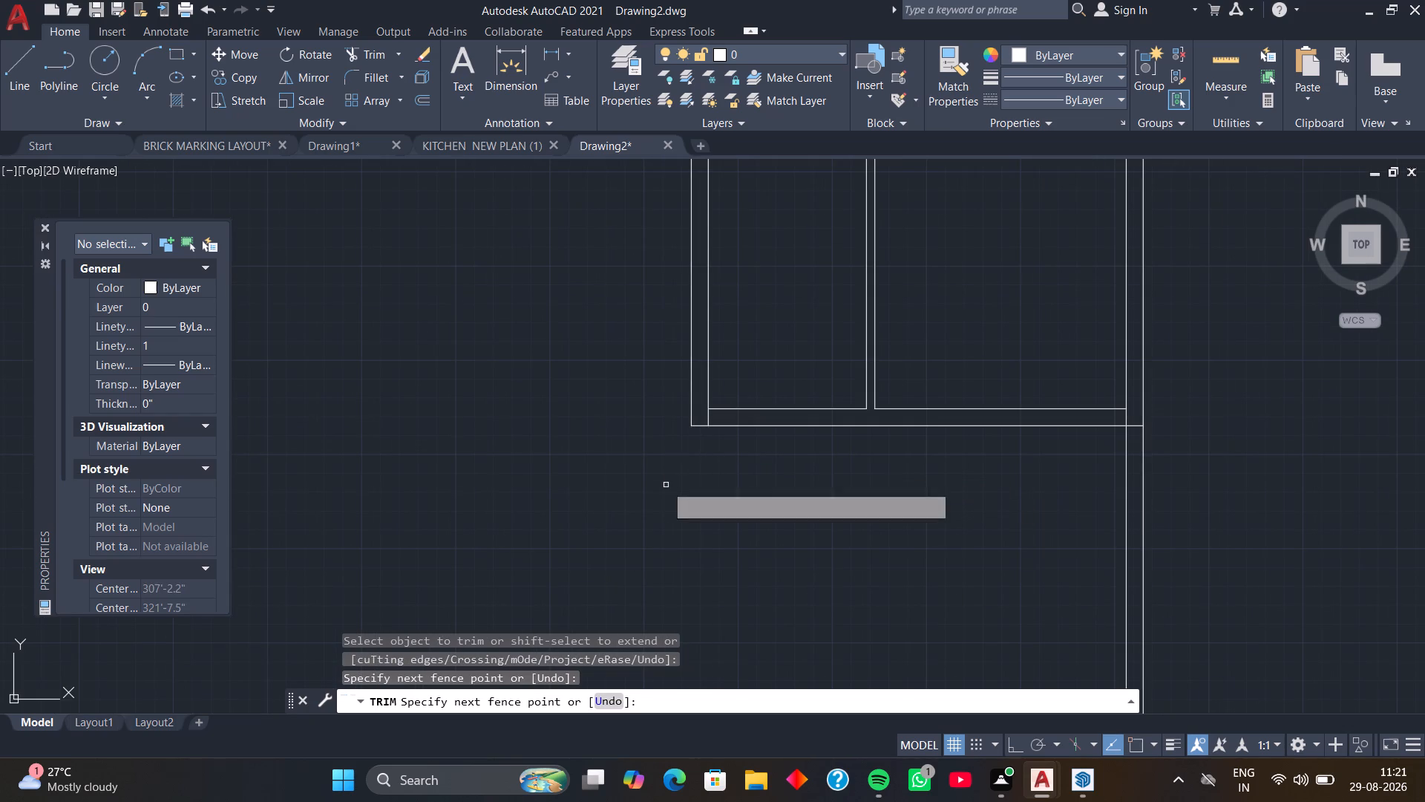
left_click_drag(1026, 477, 1195, 479)
scroll(1140, 437, "up", 2)
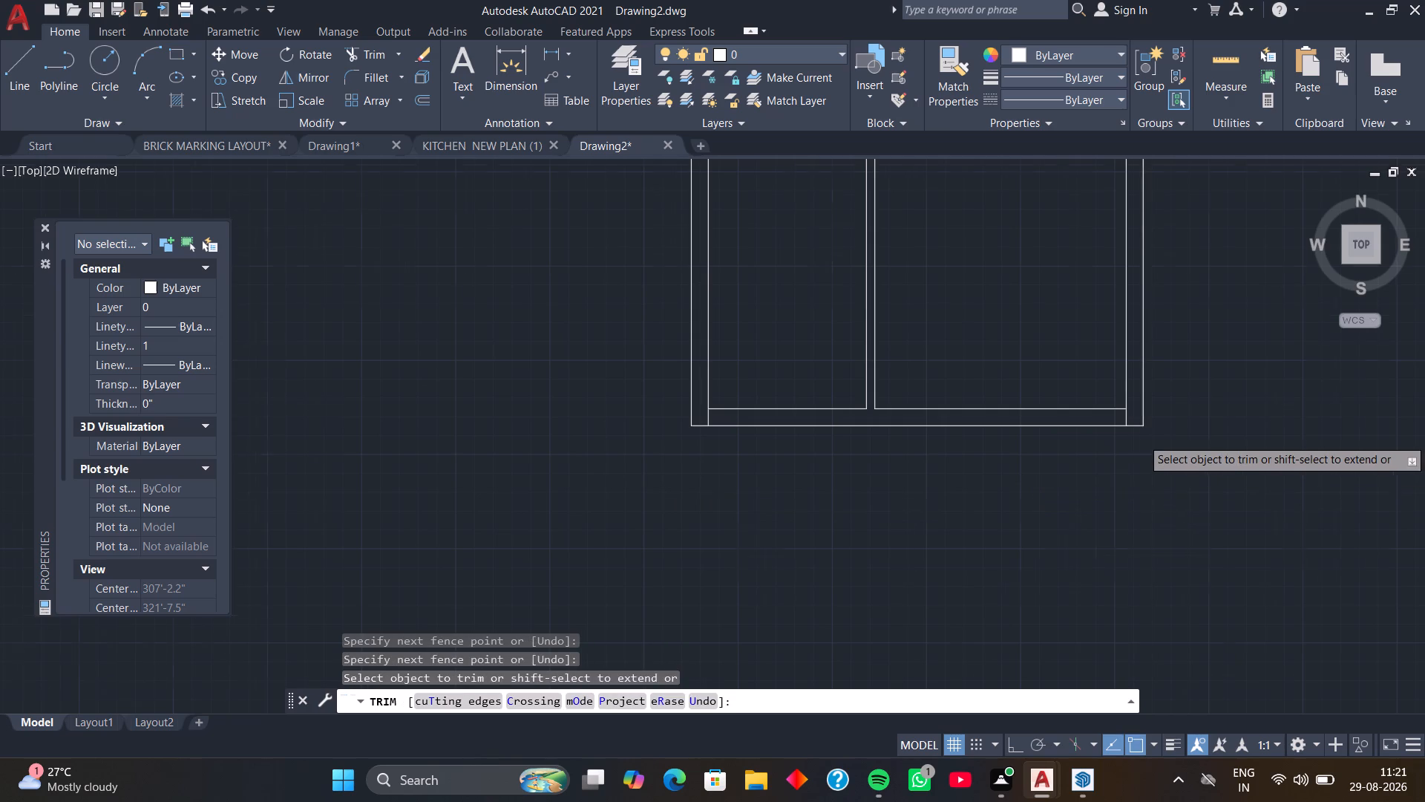
scroll(1137, 434, "up", 1)
left_click(1069, 360)
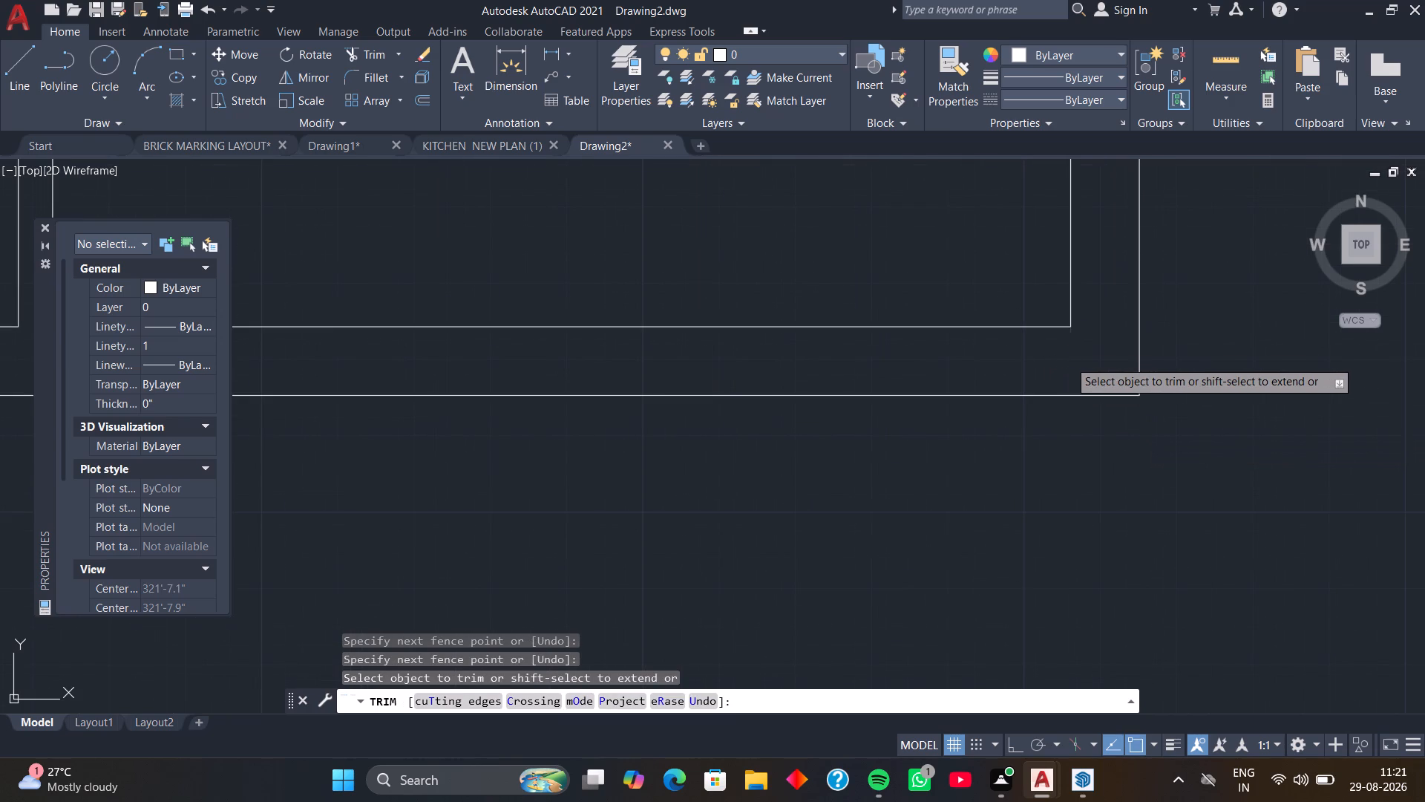
scroll(989, 378, "down", 4)
scroll(800, 434, "down", 2)
middle_click_drag(713, 439, 894, 460)
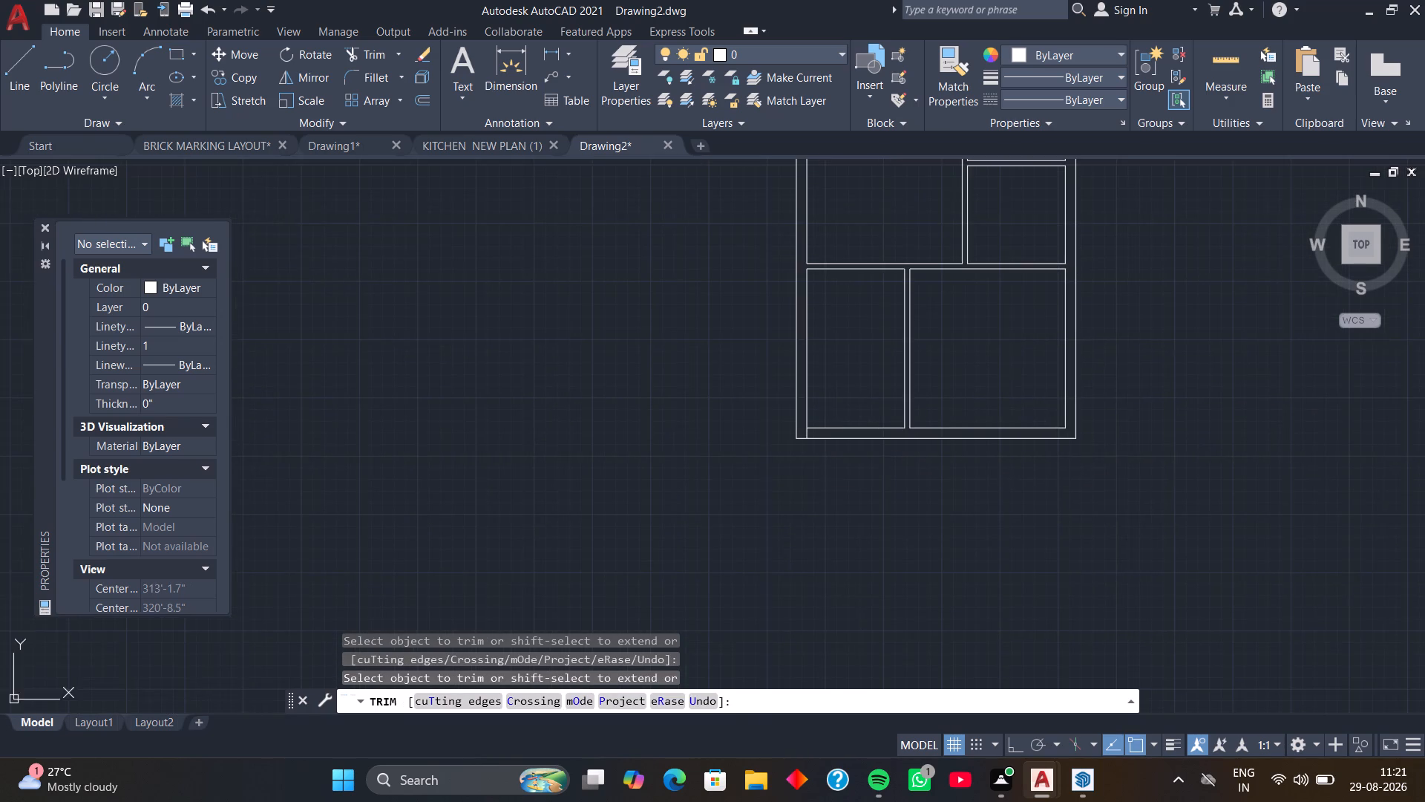
scroll(802, 446, "up", 5)
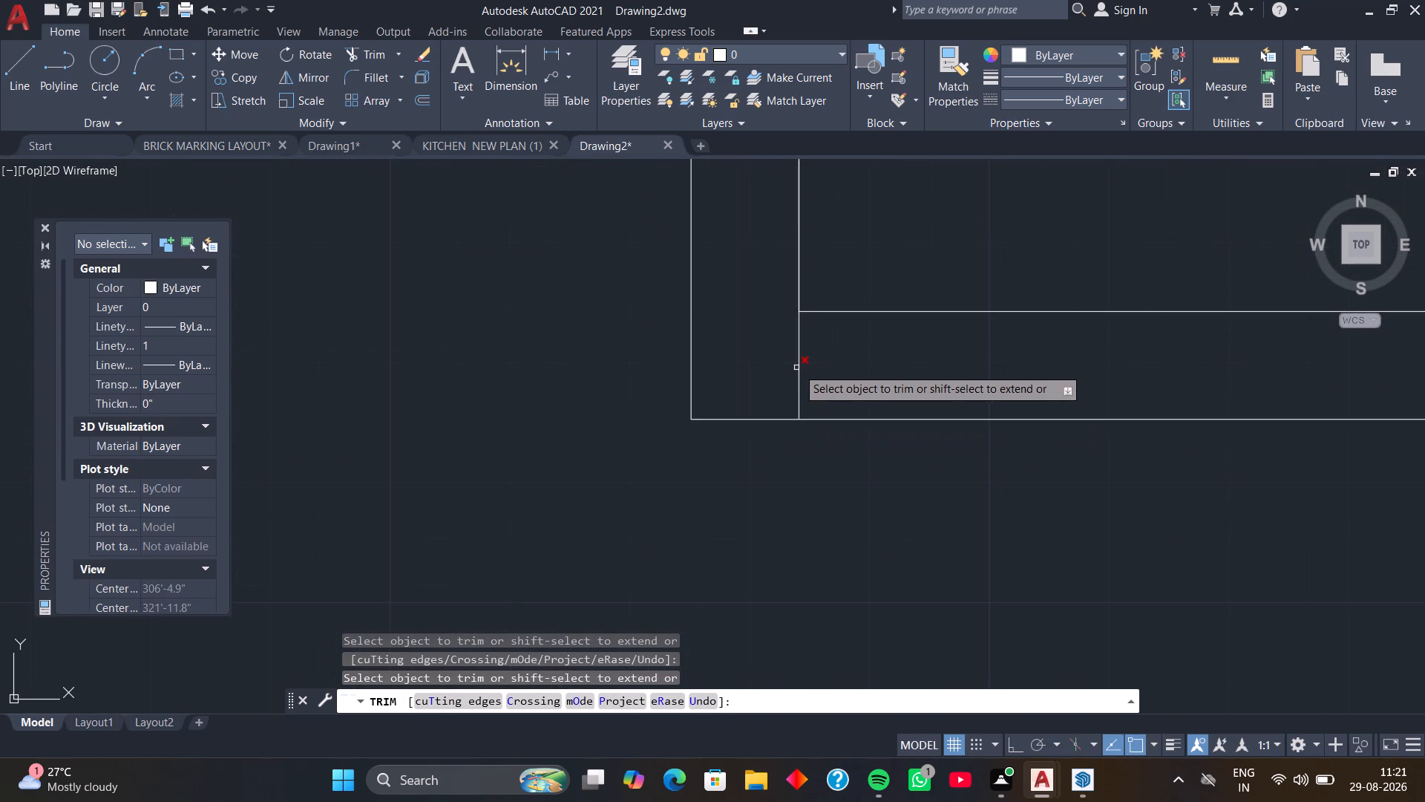
left_click(800, 367)
scroll(882, 401, "down", 4)
scroll(1008, 394, "down", 3)
middle_click_drag(1038, 326, 1037, 326)
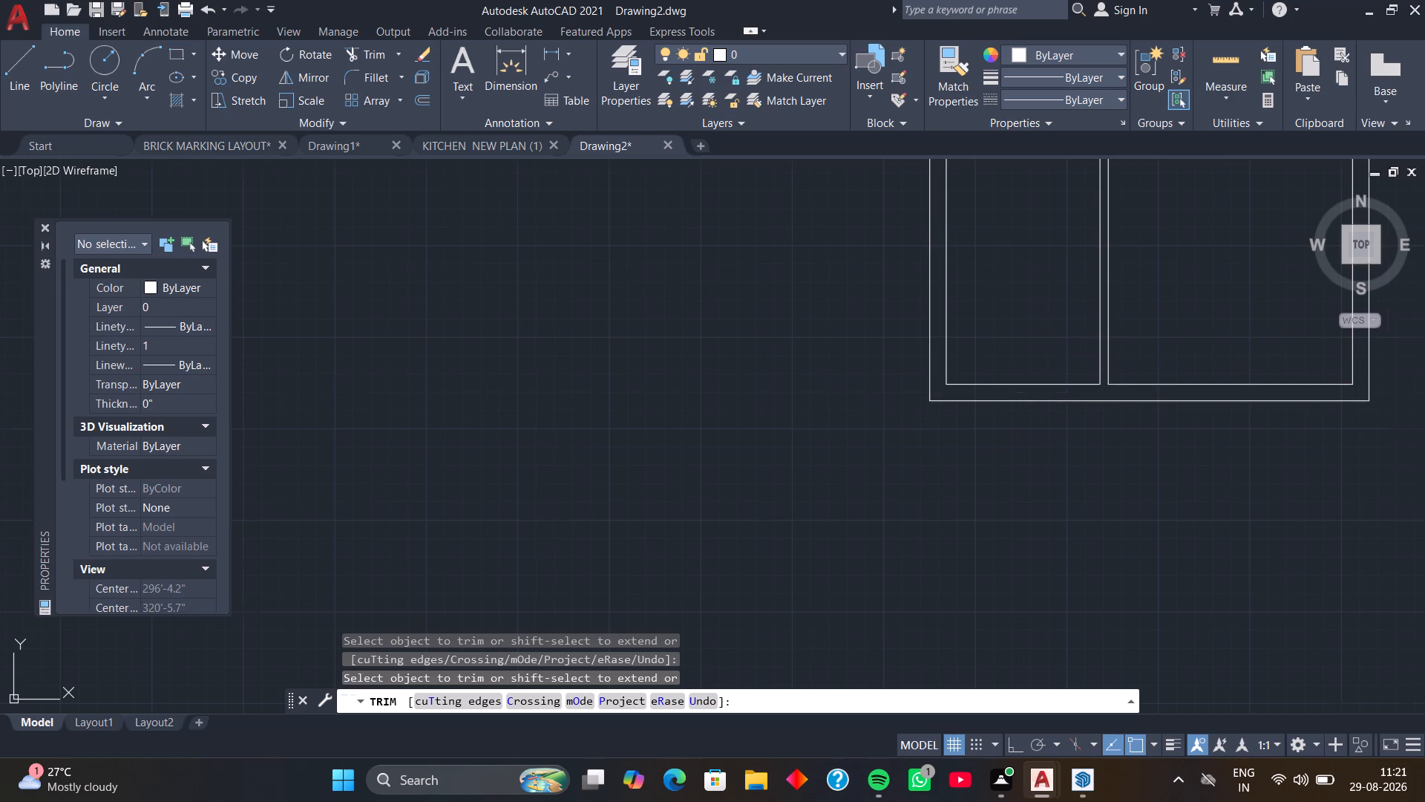
middle_click_drag(1037, 326, 872, 516)
middle_click_drag(1069, 421, 963, 434)
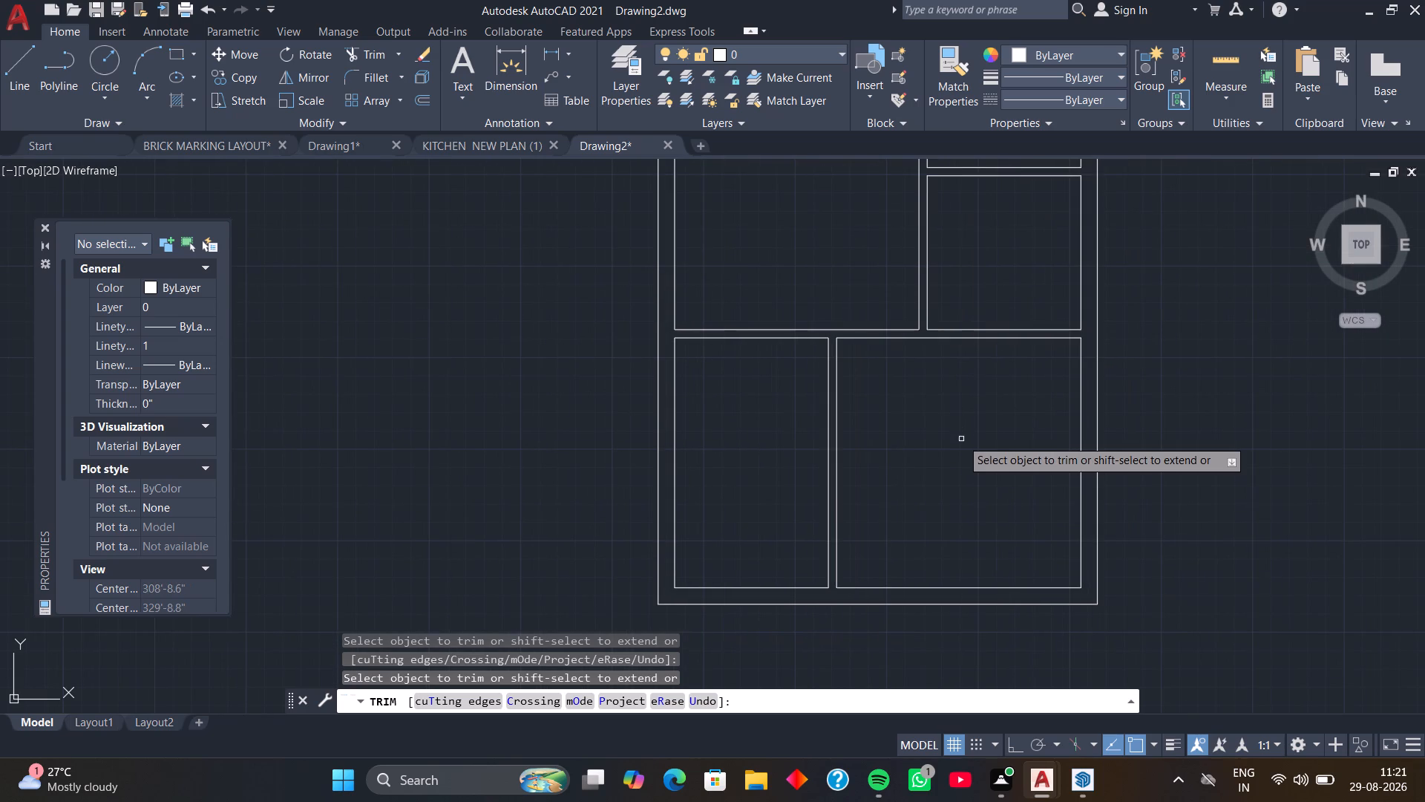
key("space")
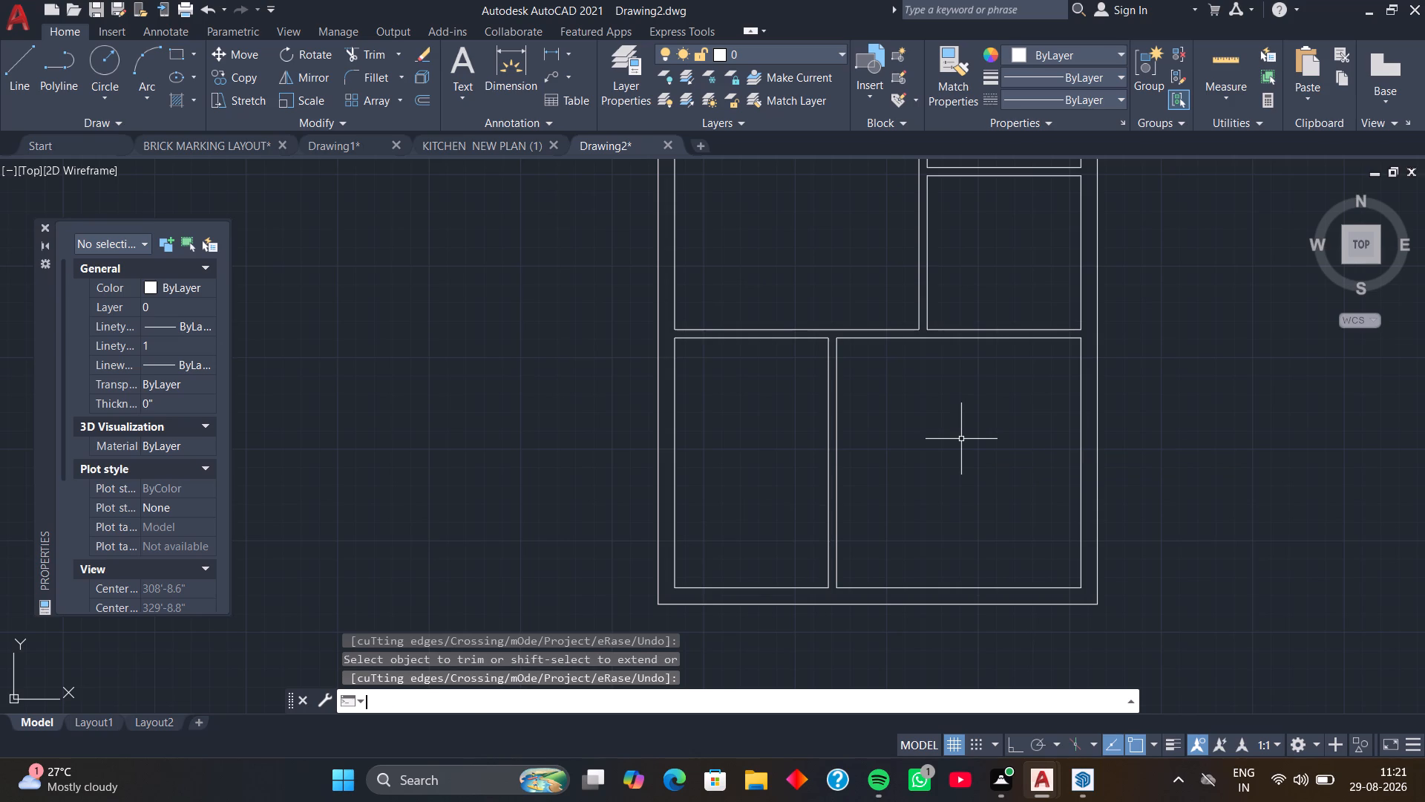
Offset the bottom wall's outer line 6' downward.
middle_click_drag(953, 480, 943, 402)
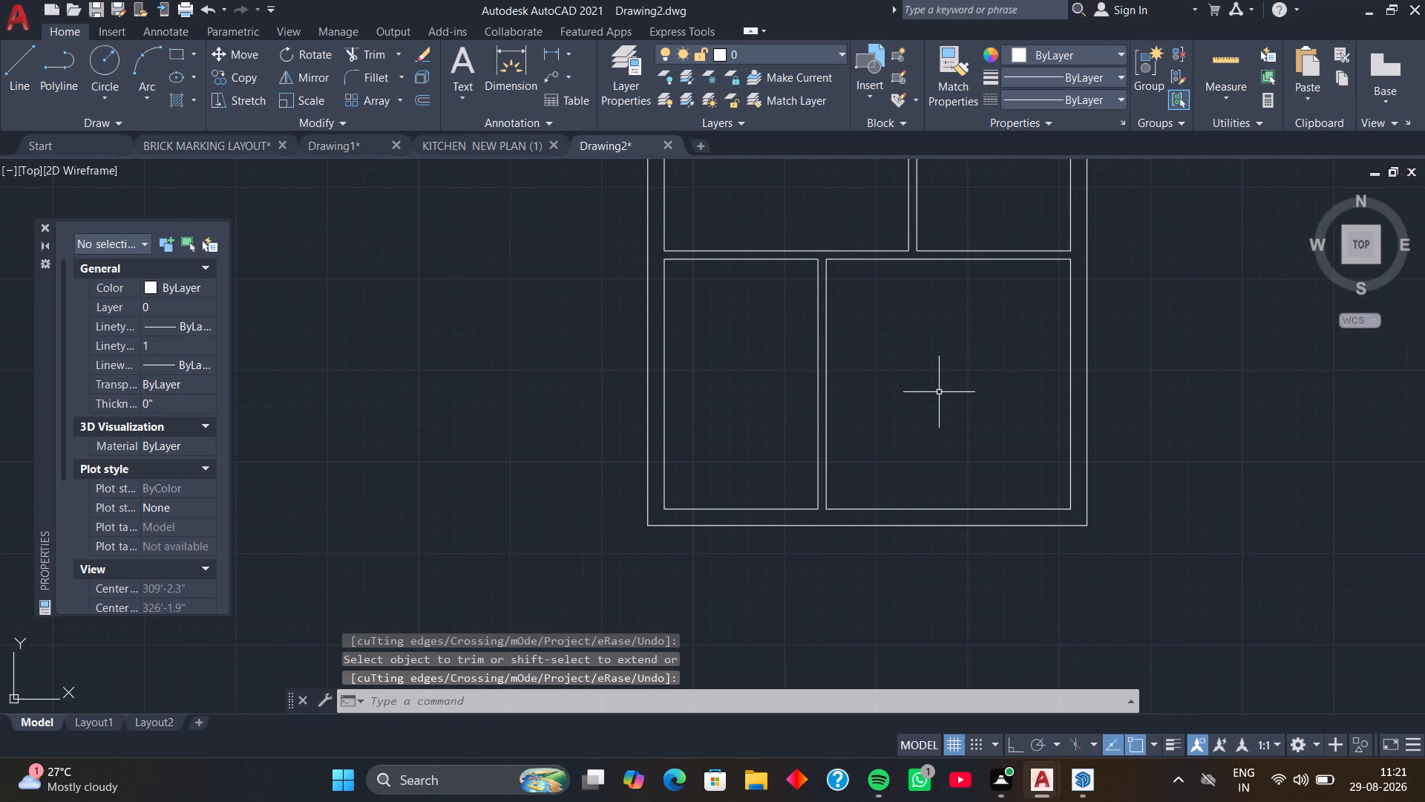
middle_click_drag(940, 402, 939, 351)
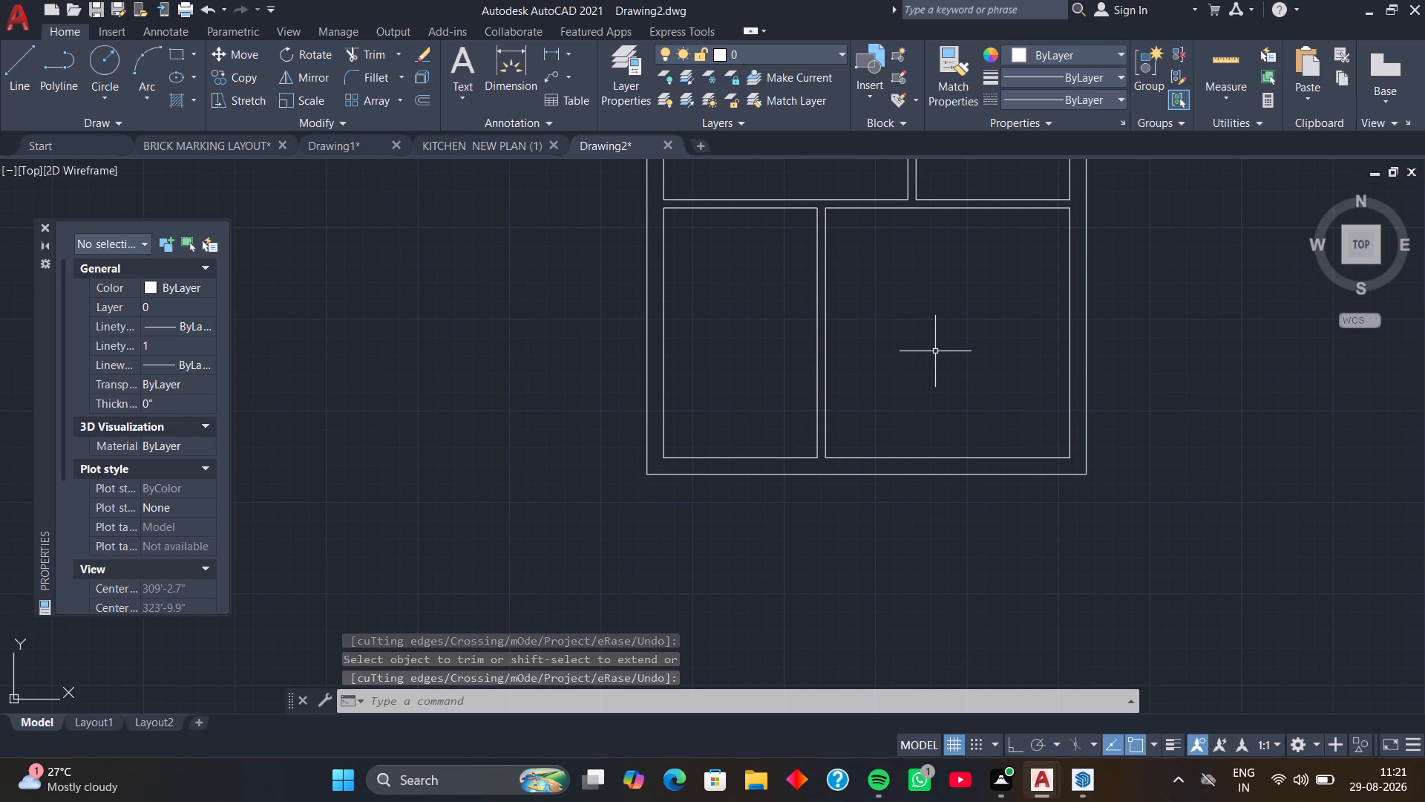
type("O")
key("space")
key("space")
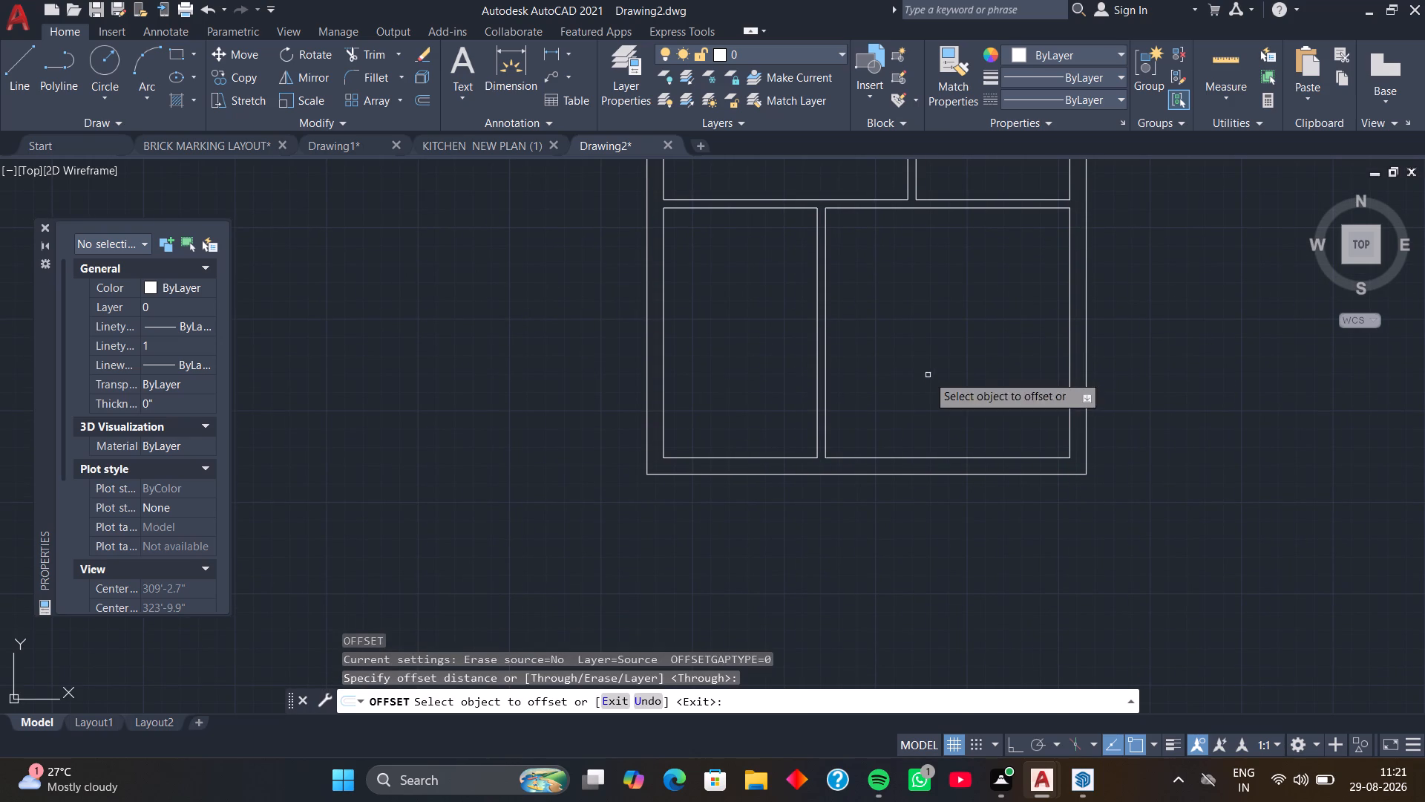
left_click(918, 472)
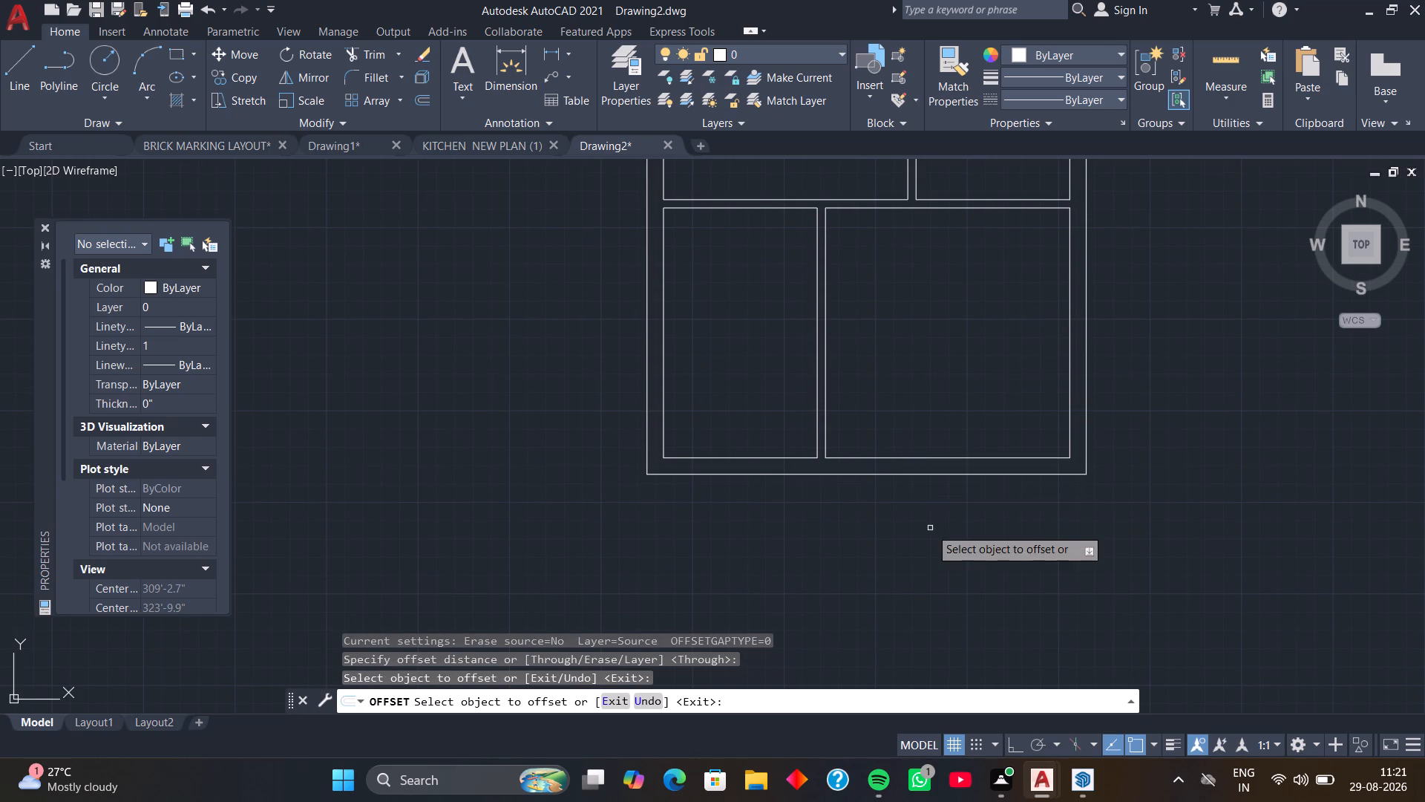
left_click(930, 475)
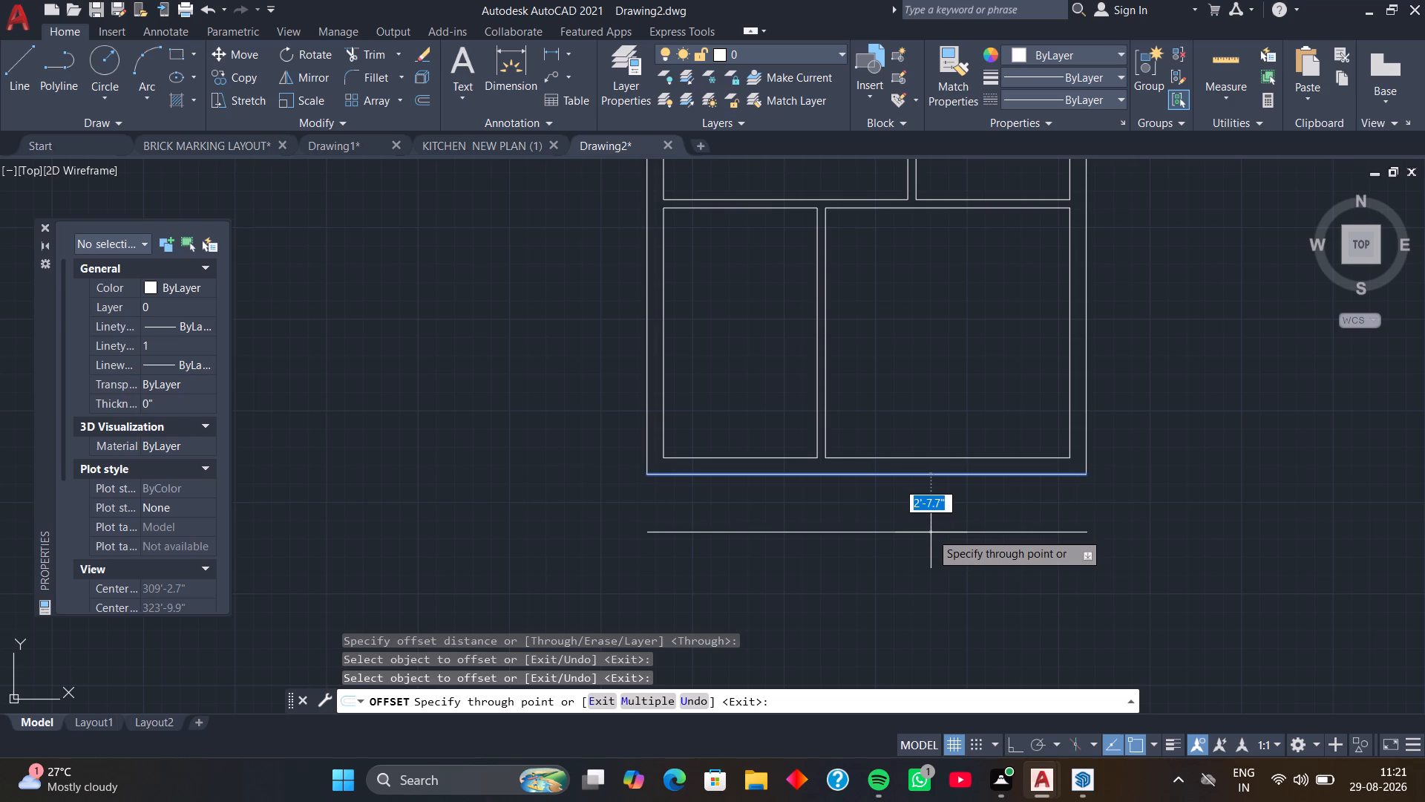
key("6")
key("apostrophe")
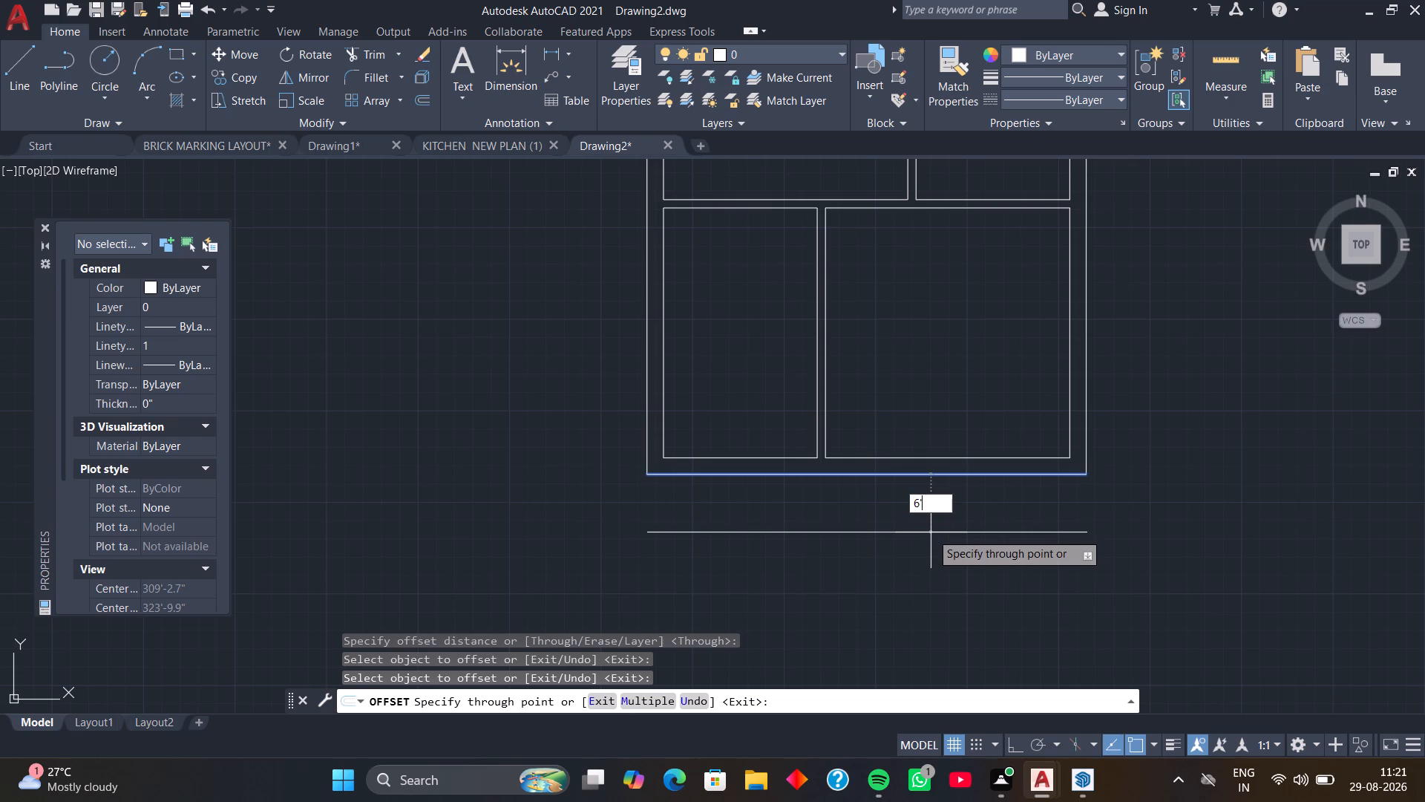
key("Return")
key("space")
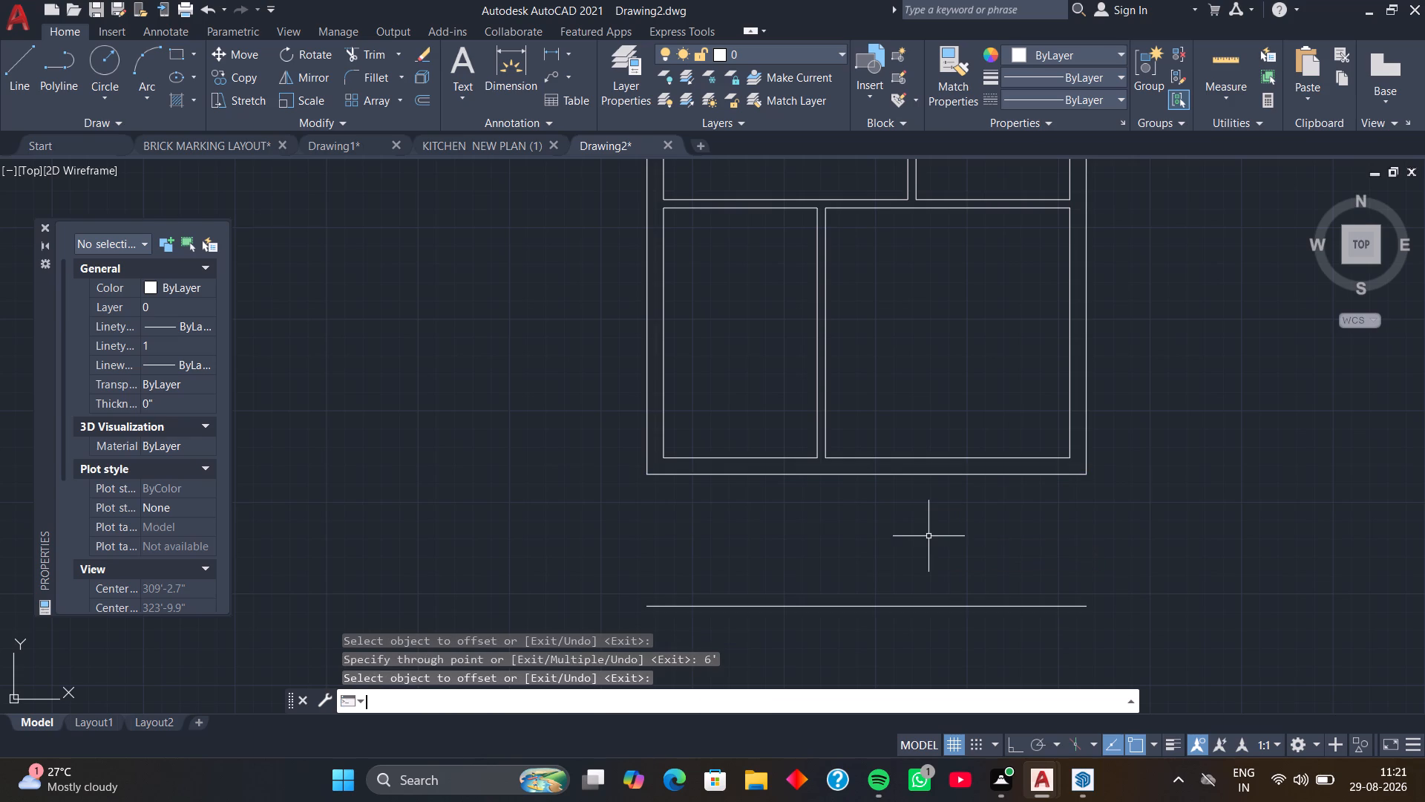
Extend the left outer wall's outer line down to the new offset line.
type("EX")
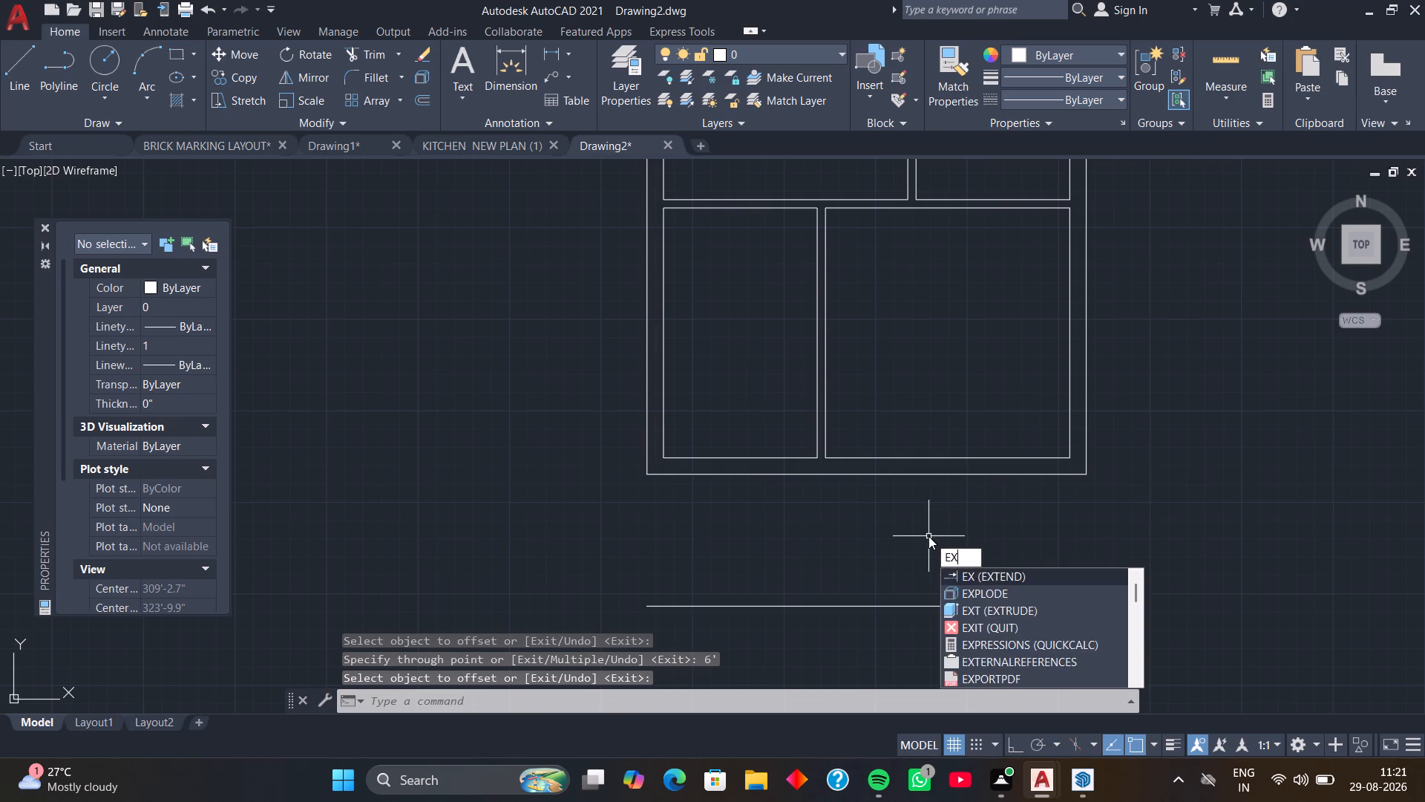
key("space")
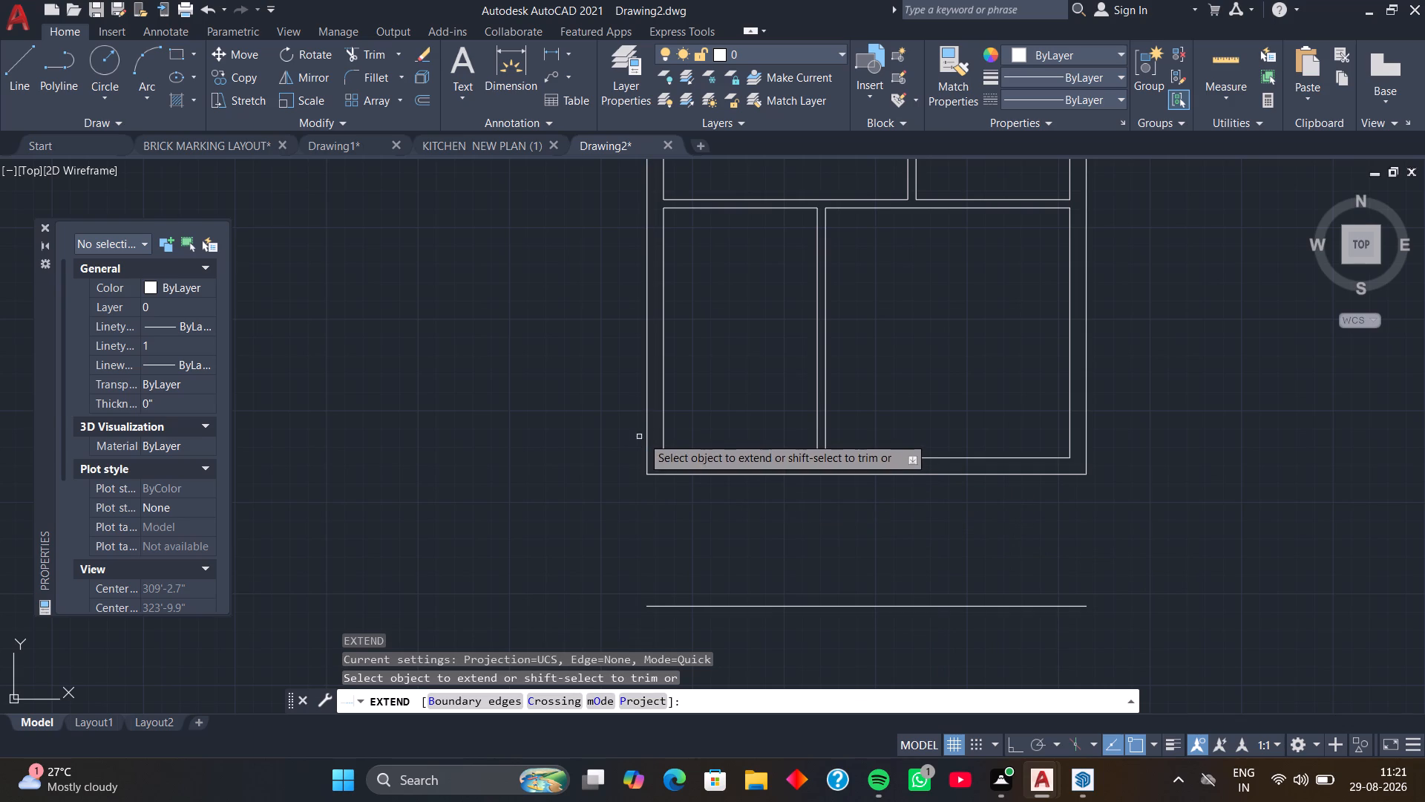
left_click(649, 437)
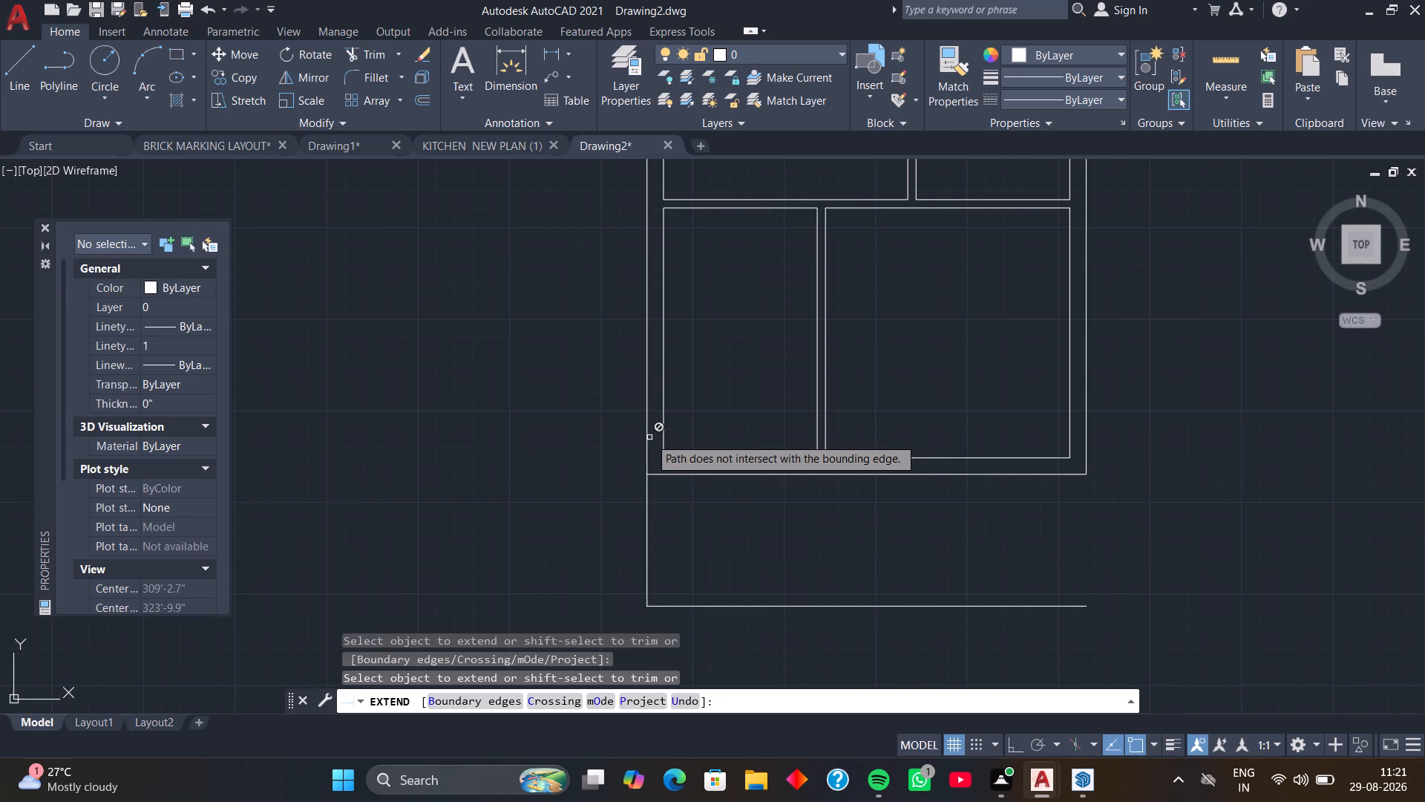
key("space")
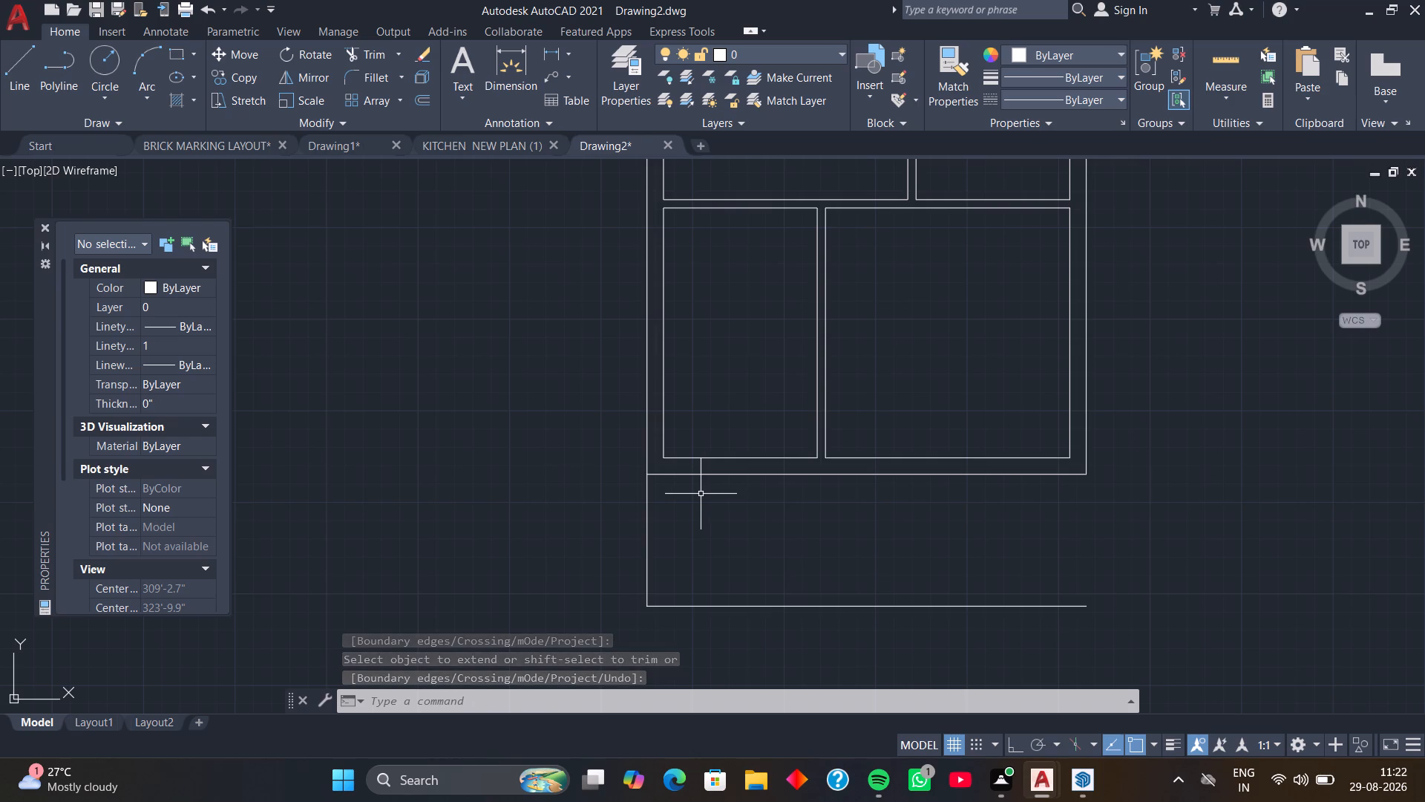
With Ortho on, draw a vertical line from the upper partition's left line at the cross wall down to the lowest offset line.
middle_click_drag(906, 332, 877, 334)
scroll(885, 339, "down", 1)
middle_click_drag(885, 339, 870, 362)
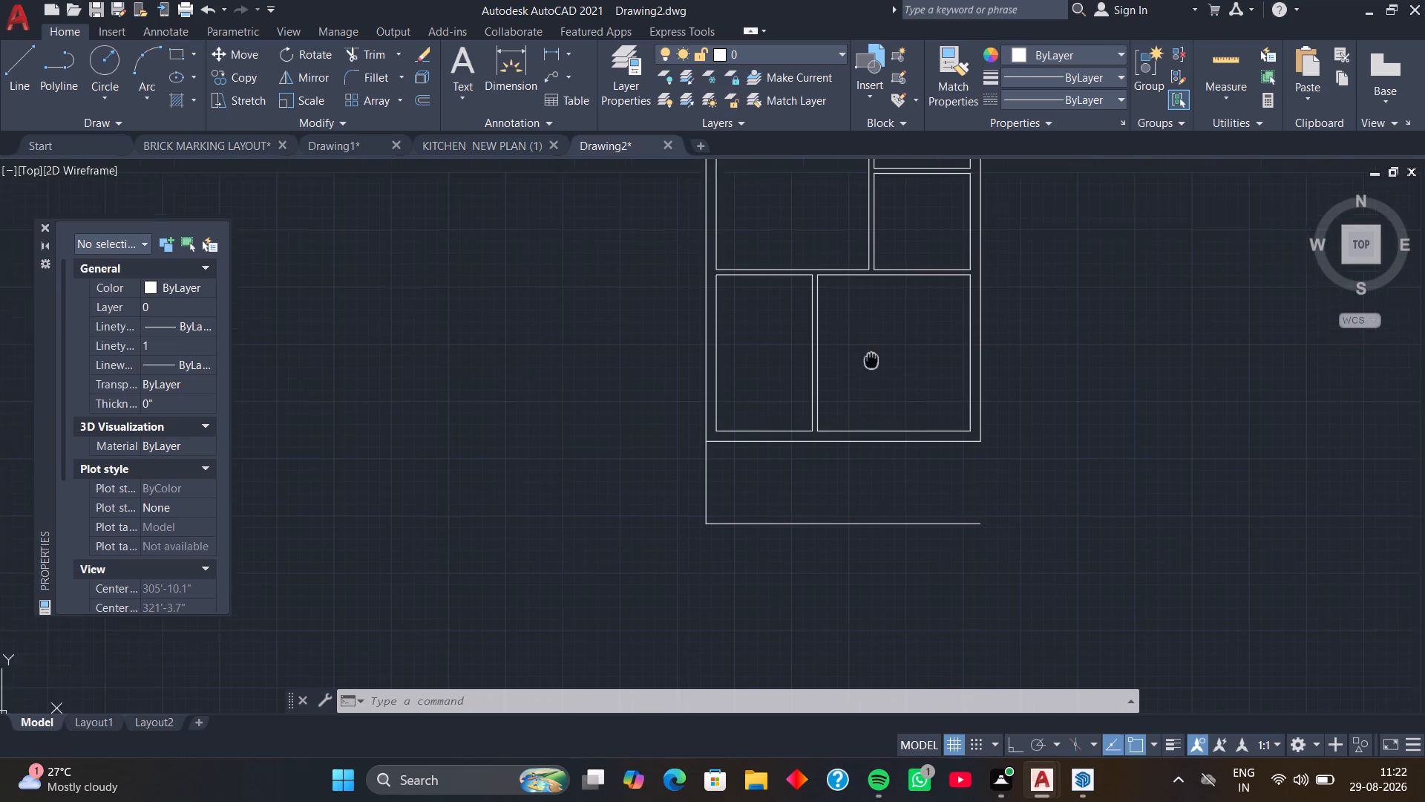
middle_click_drag(870, 362, 855, 400)
middle_click_drag(868, 340, 861, 358)
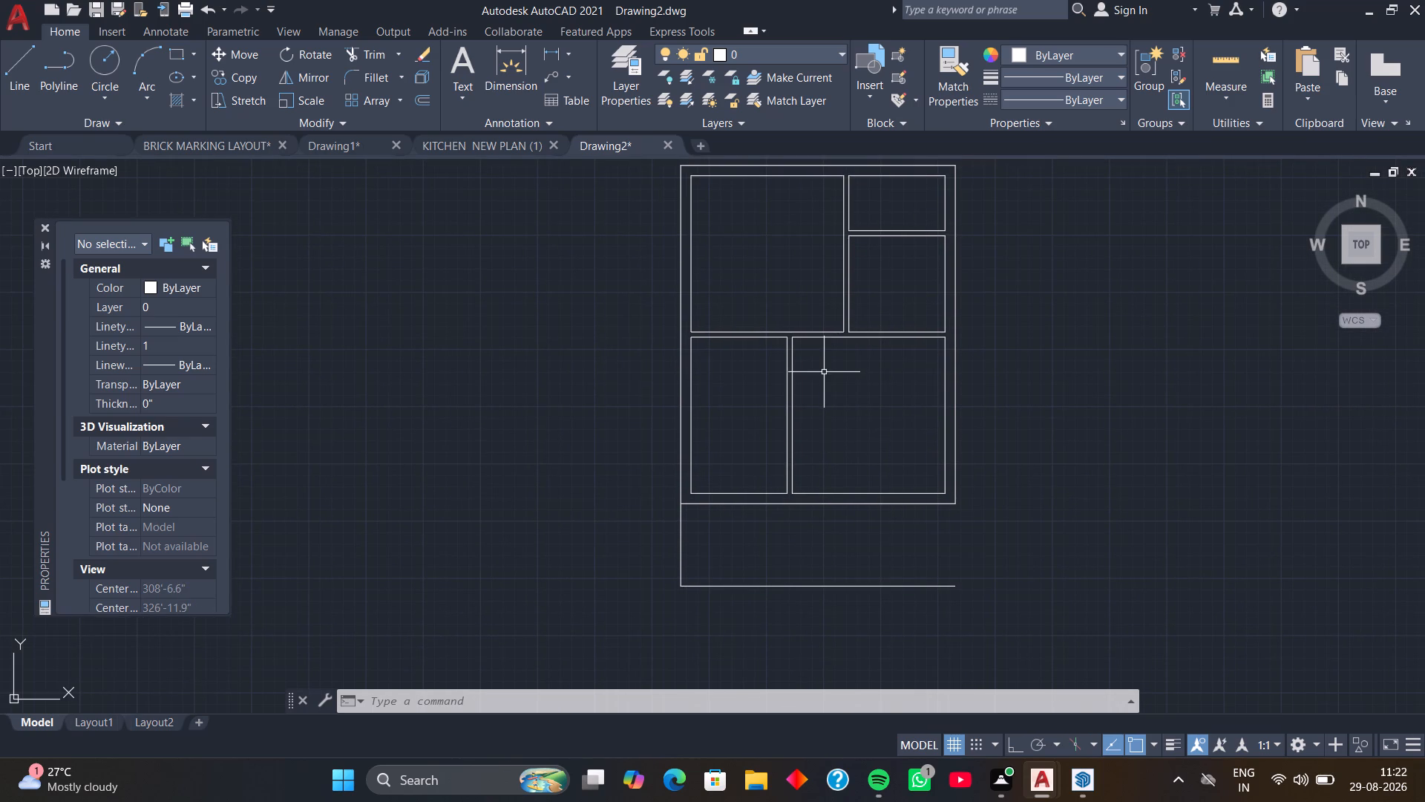
key("l")
key("space")
scroll(832, 349, "up", 2)
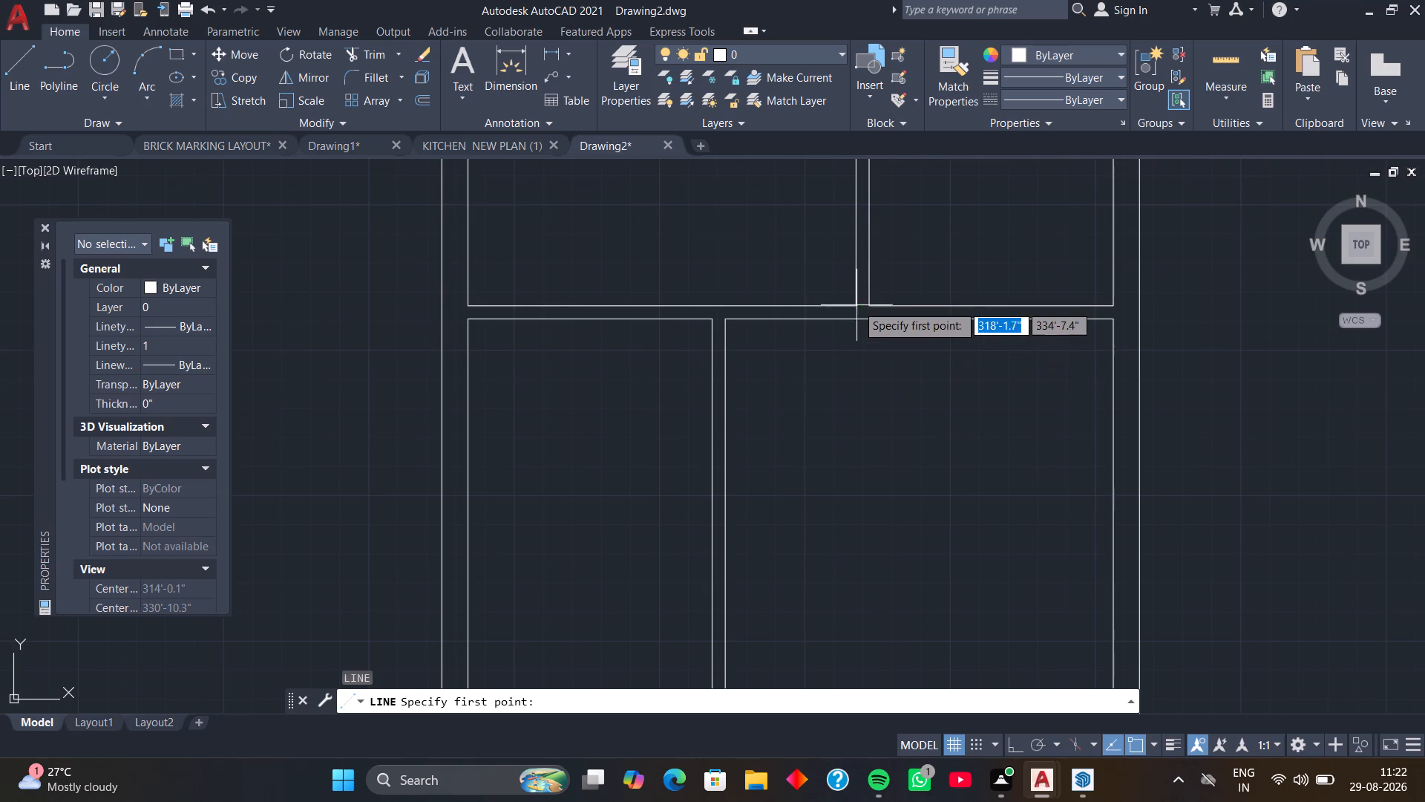
left_click(856, 304)
scroll(856, 436, "down", 3)
middle_click_drag(848, 469, 854, 282)
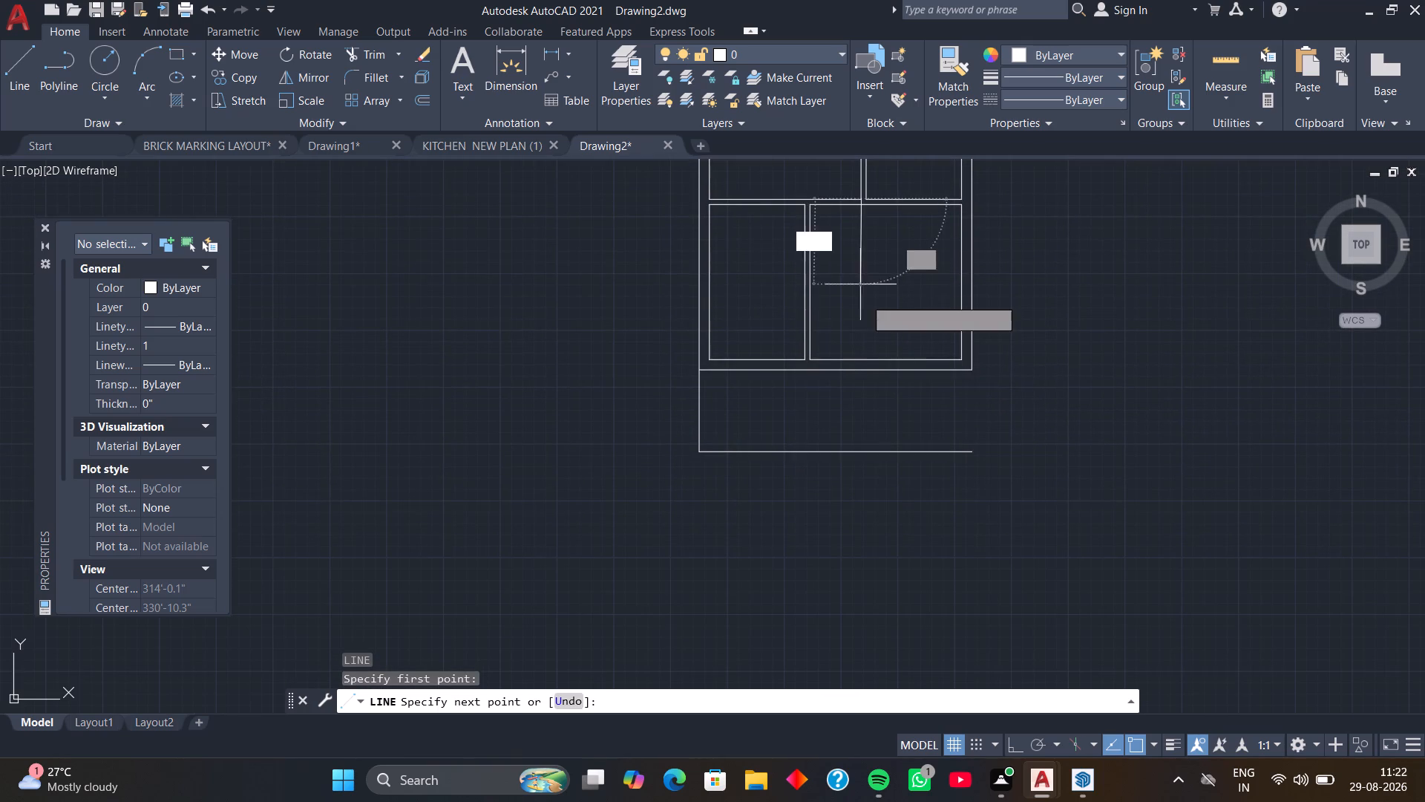
key("F8")
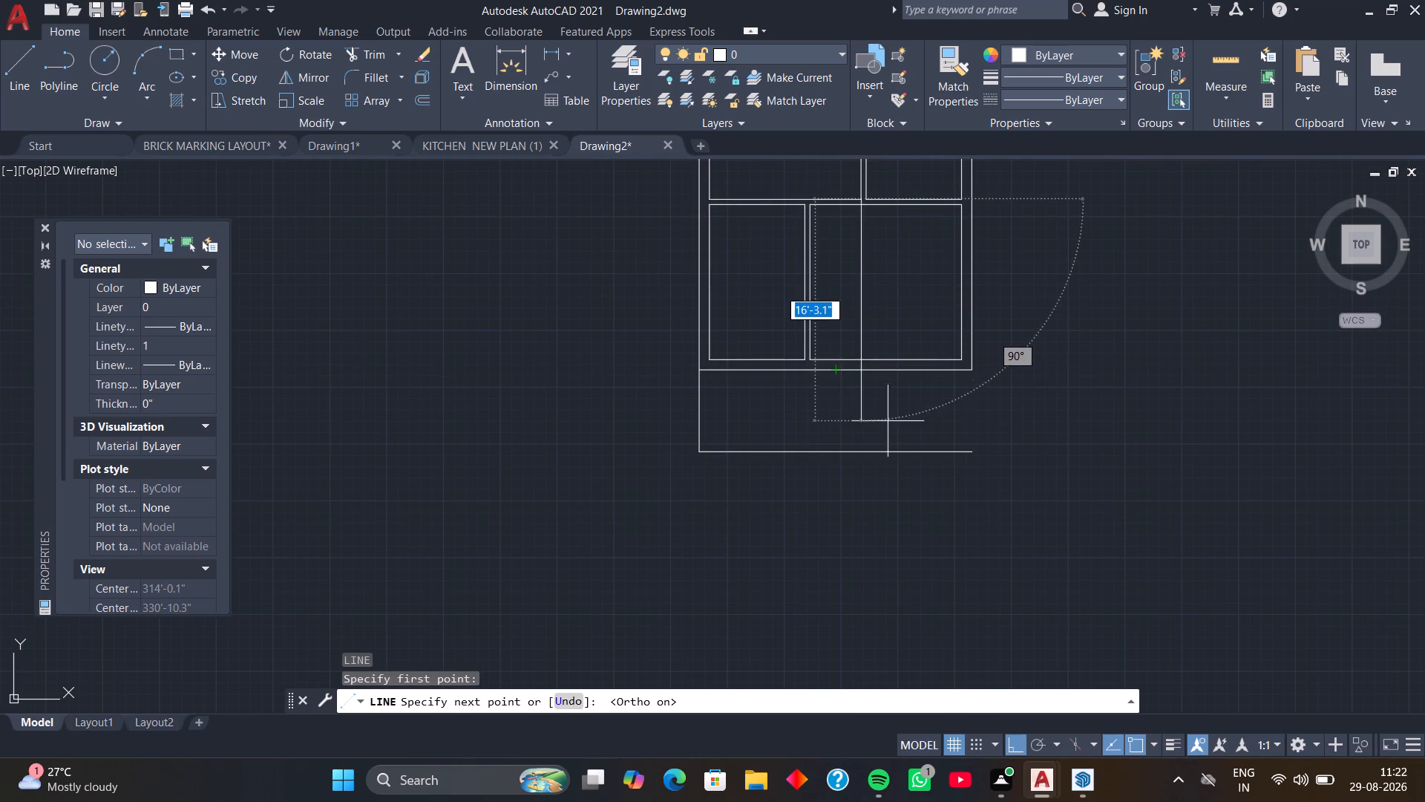
left_click(862, 452)
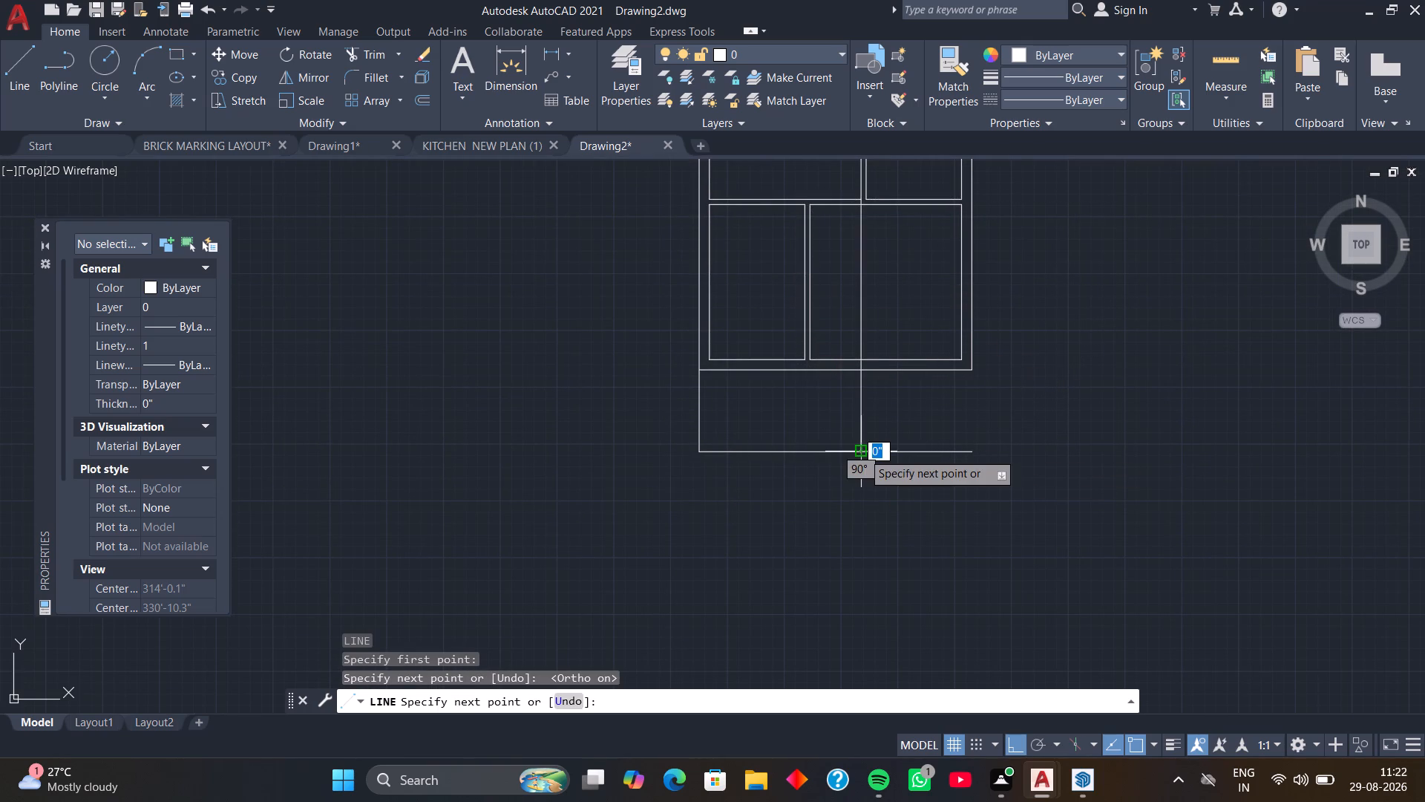
key("space")
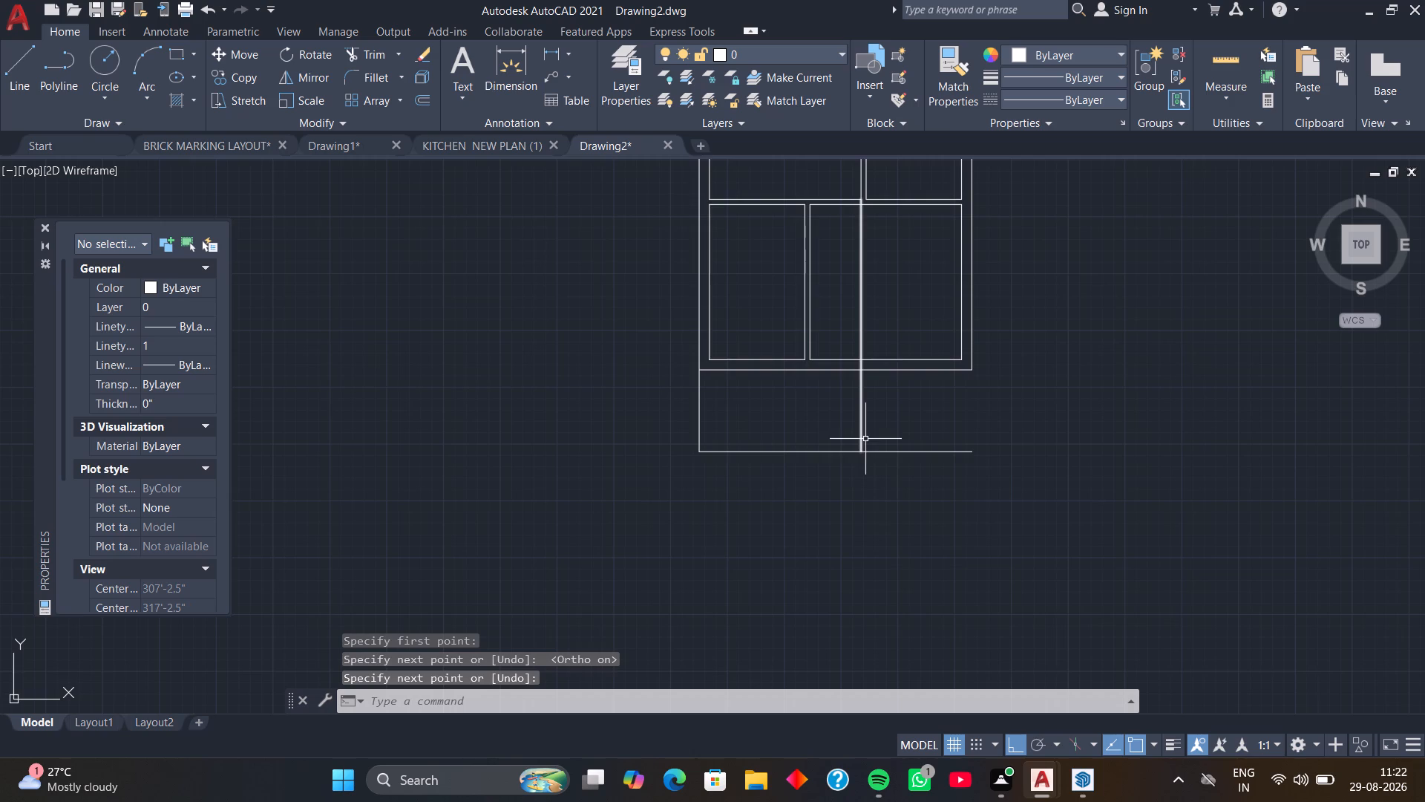
Trim the new vertical line above the bottom wall's inner line, up to the cross wall.
scroll(859, 338, "up", 3)
middle_click_drag(871, 409, 887, 362)
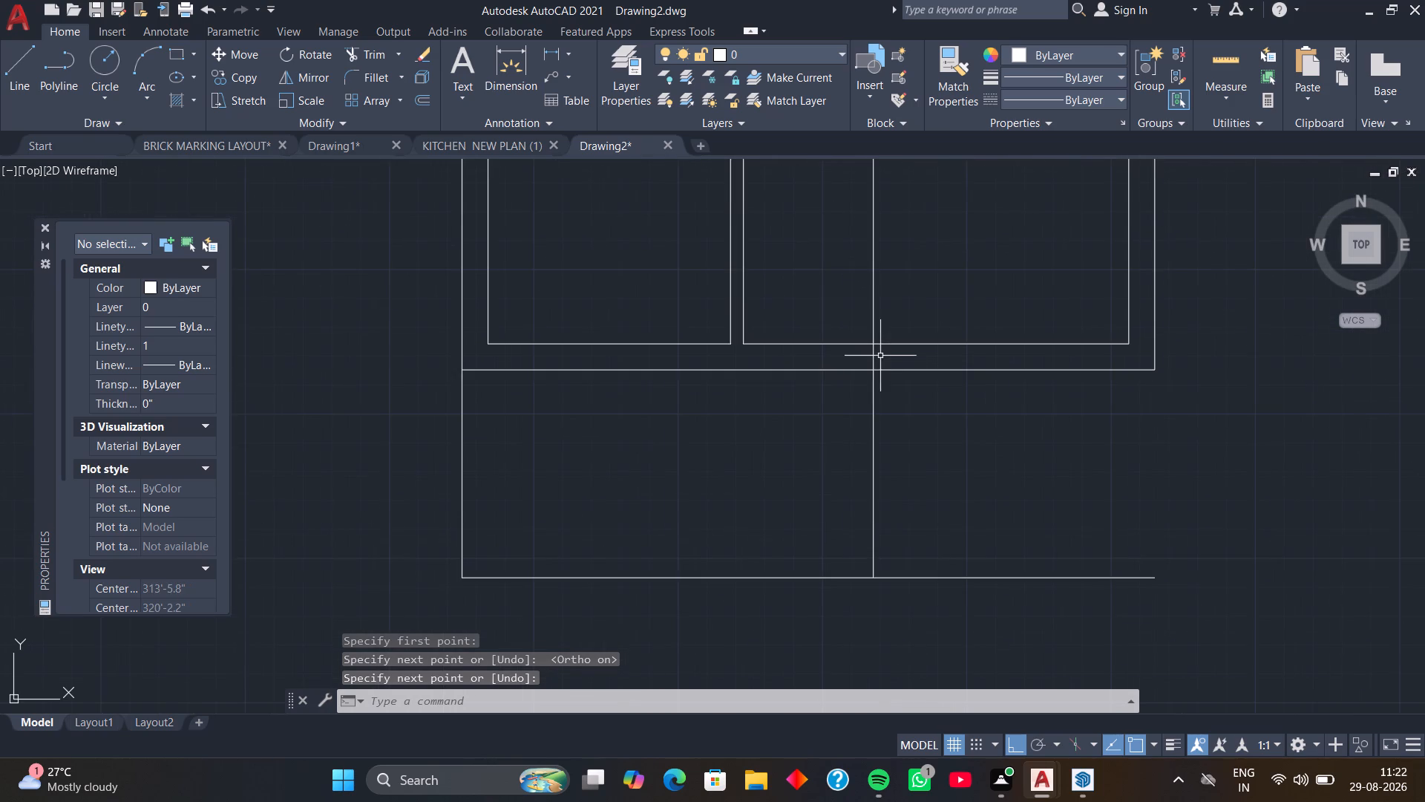
scroll(877, 356, "up", 2)
key("t")
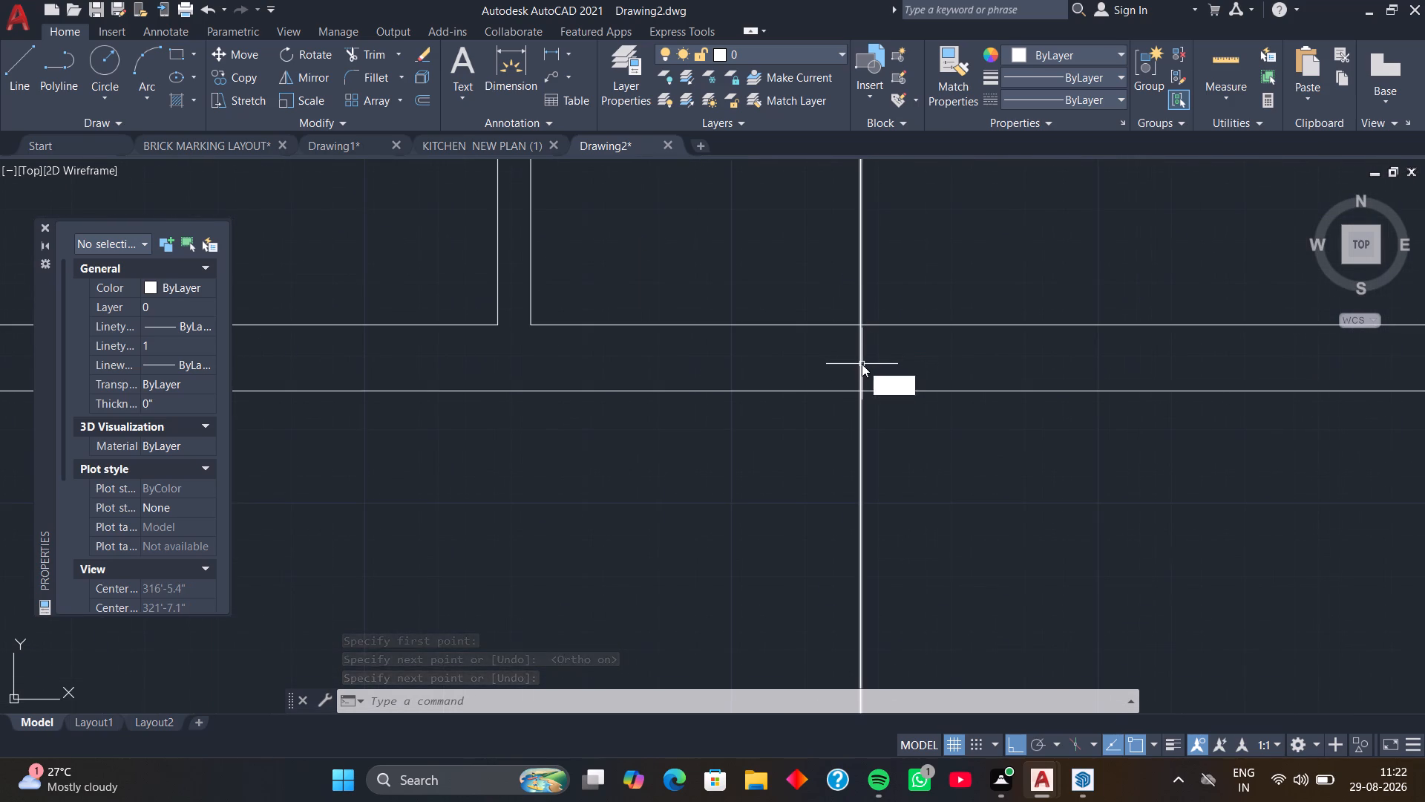
key("r")
key("space")
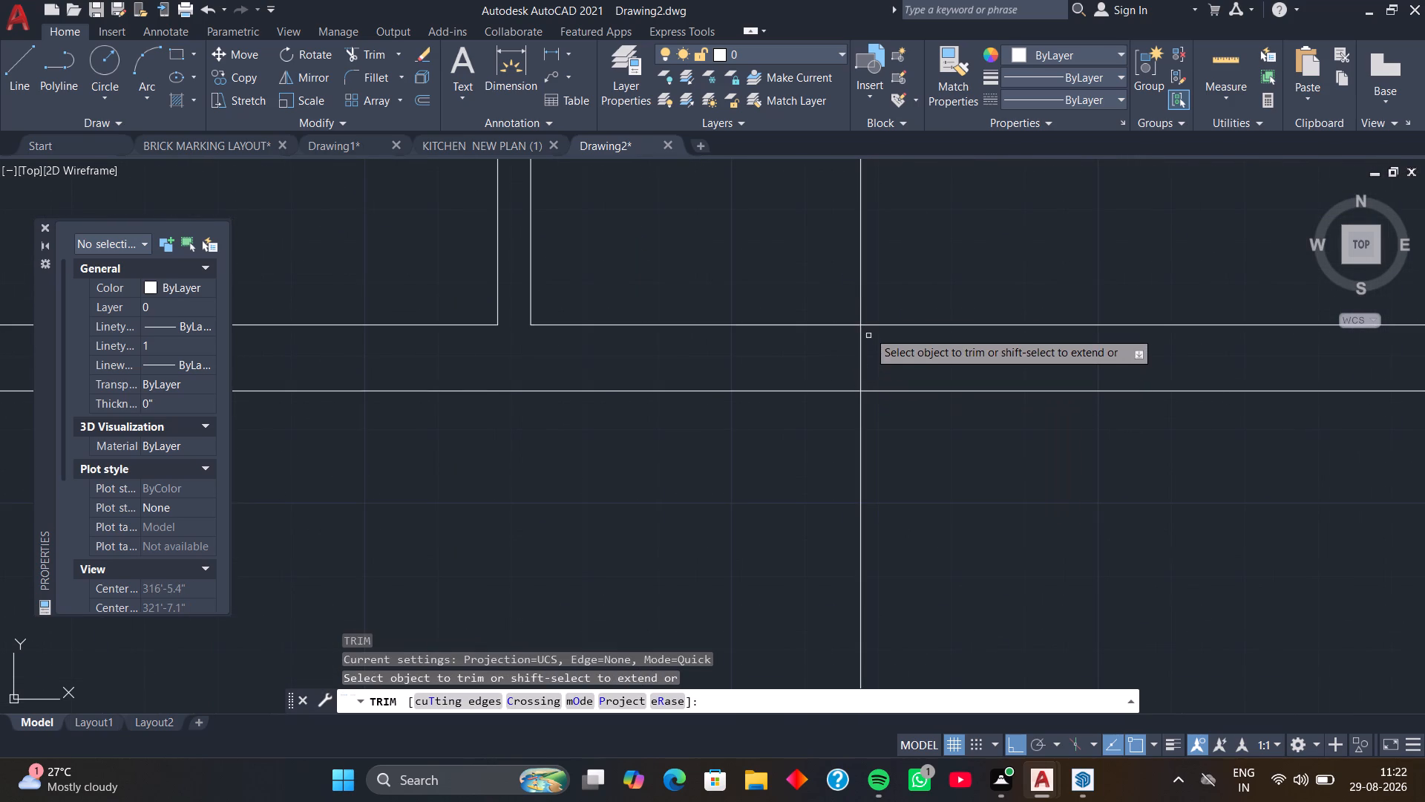
left_click(859, 303)
scroll(861, 303, "down", 1)
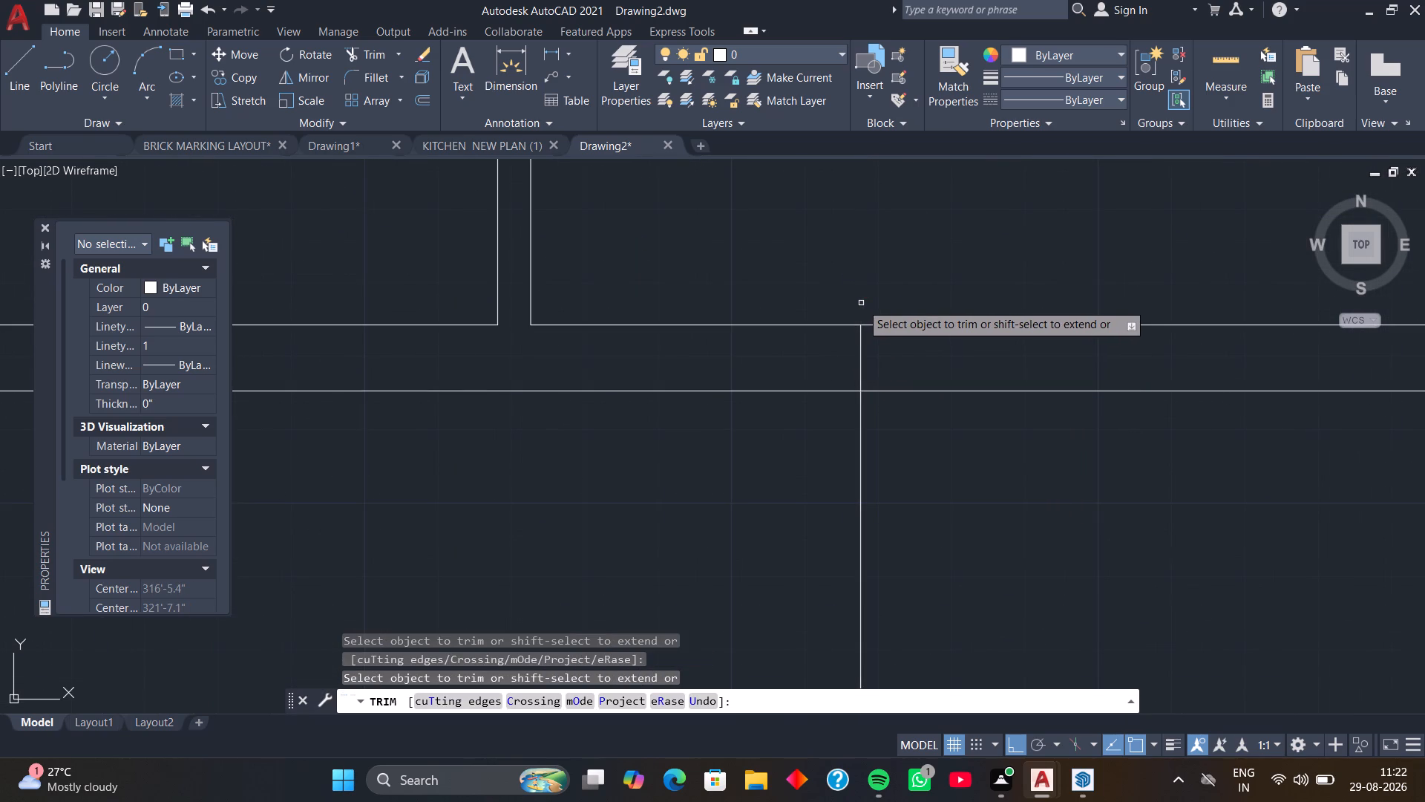
scroll(861, 303, "down", 5)
middle_click_drag(860, 241, 854, 466)
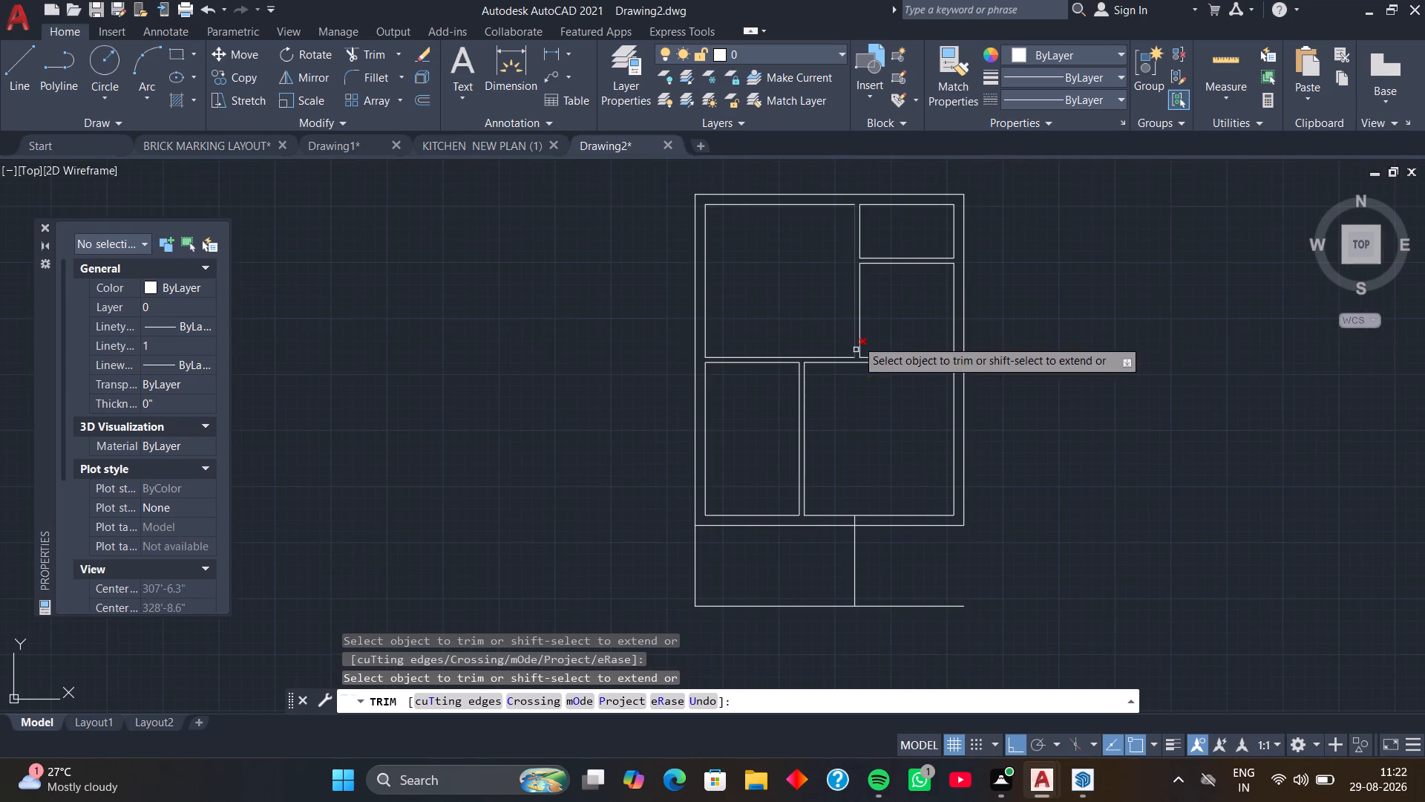
middle_click_drag(856, 417, 864, 337)
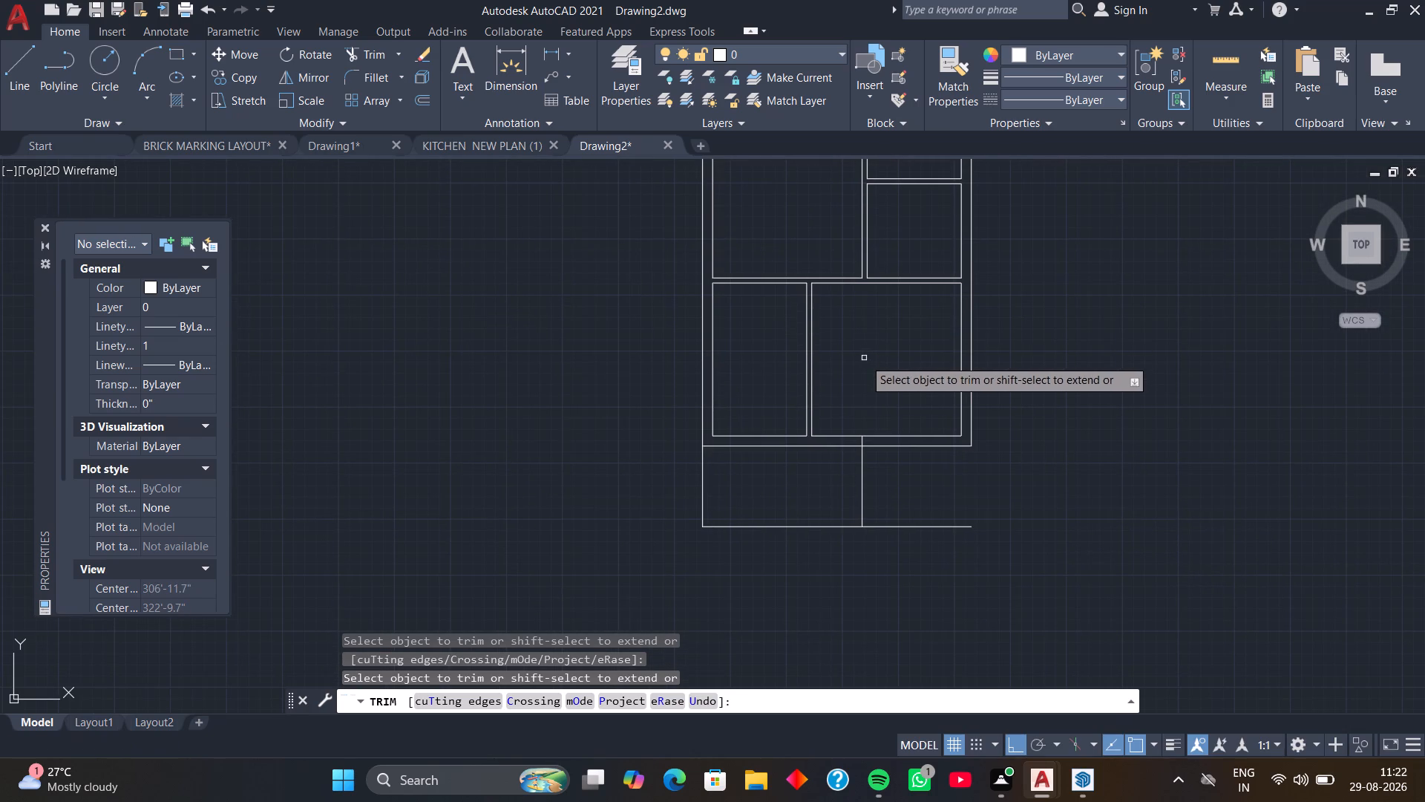
middle_click_drag(864, 359, 858, 300)
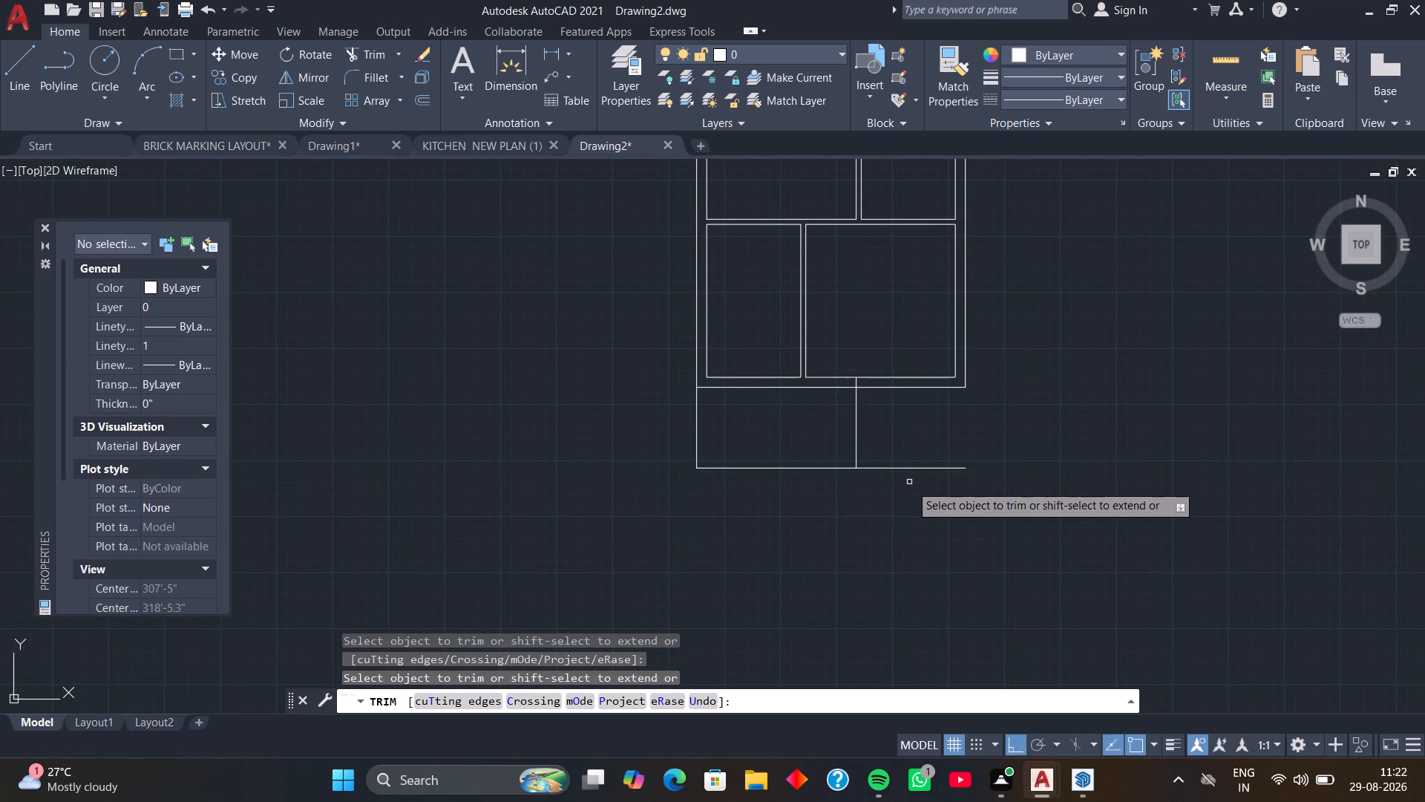
key("space")
Draw a line 3' down from the bottom wall's outer left corner, continuing horizontally to the vertical line in the lower area.
middle_click_drag(891, 419, 920, 413)
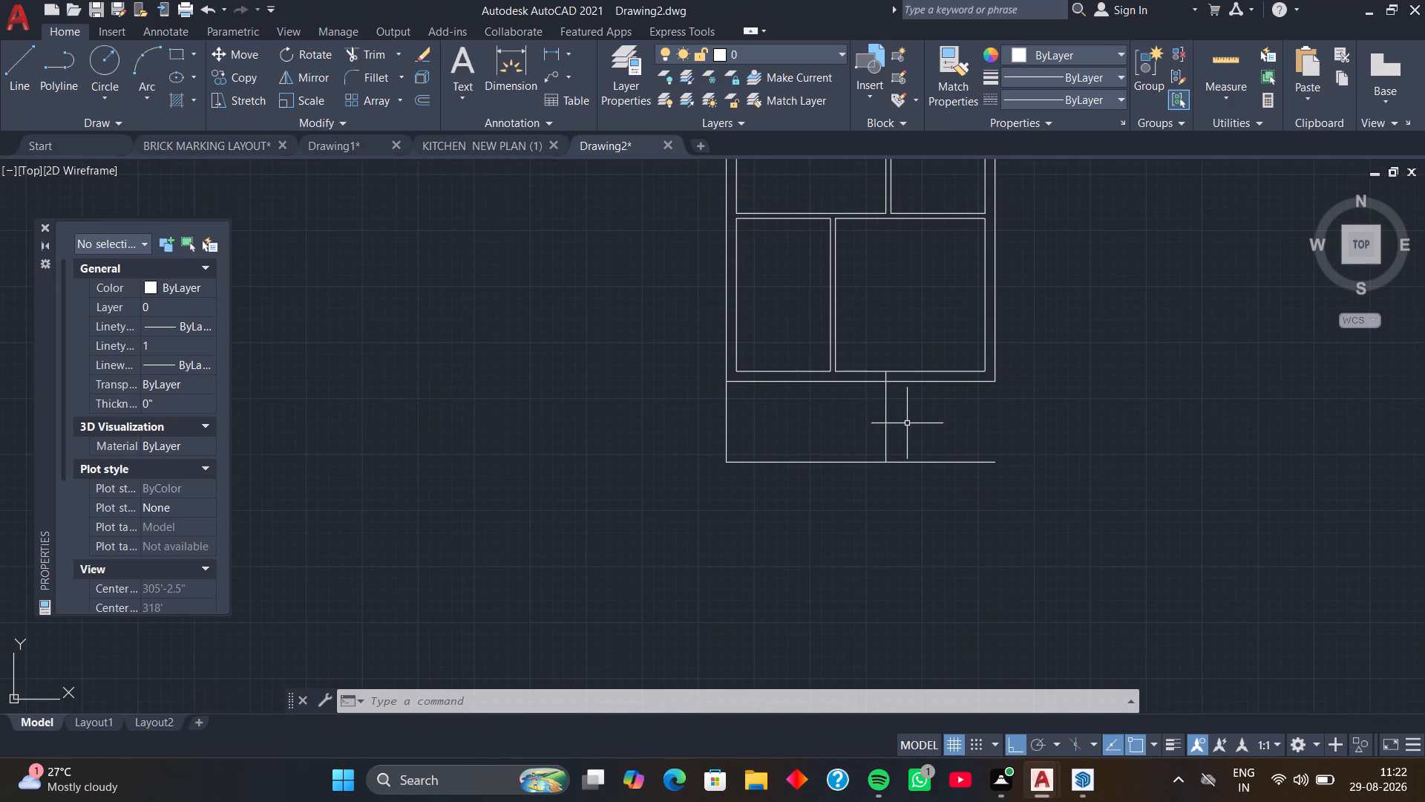
middle_click_drag(905, 444, 924, 441)
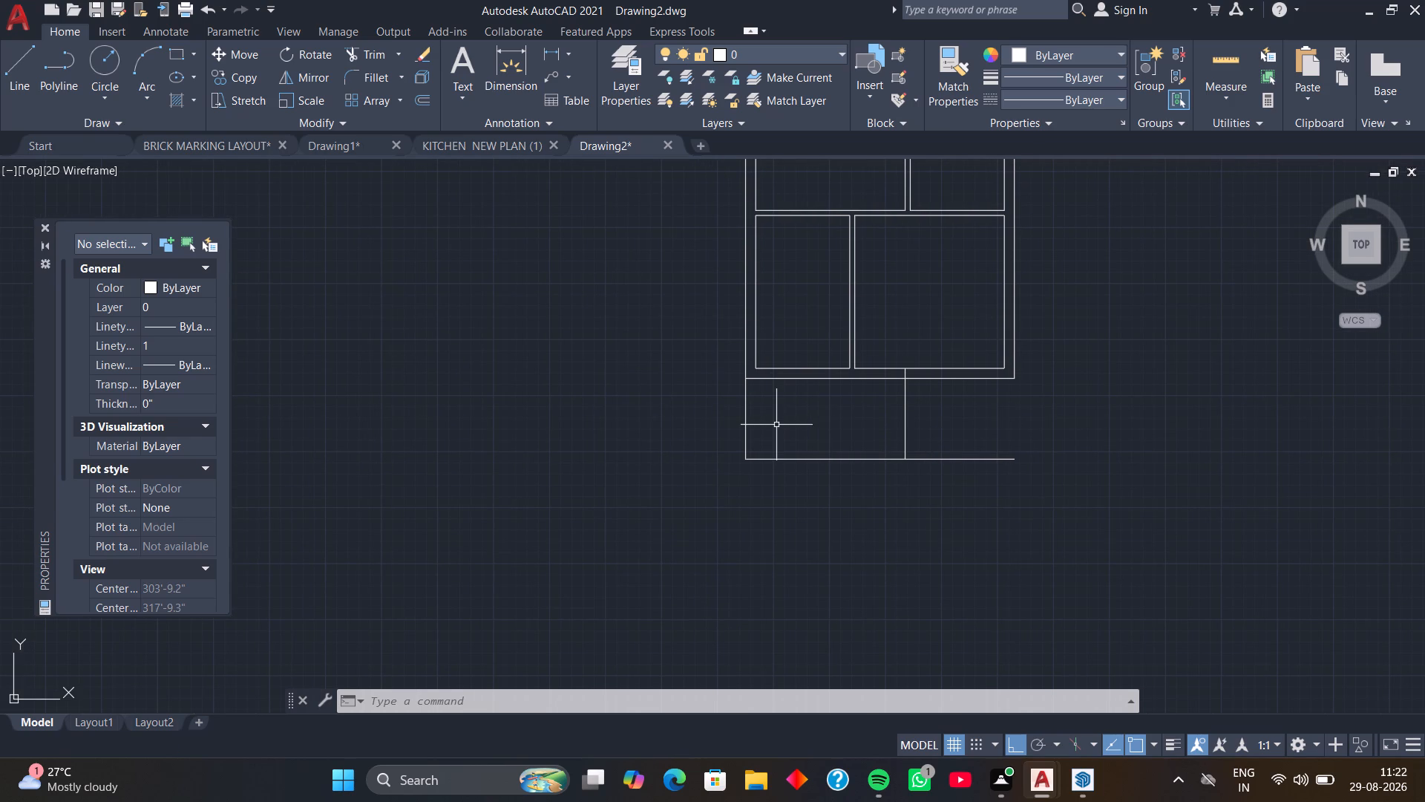
key("l")
key("space")
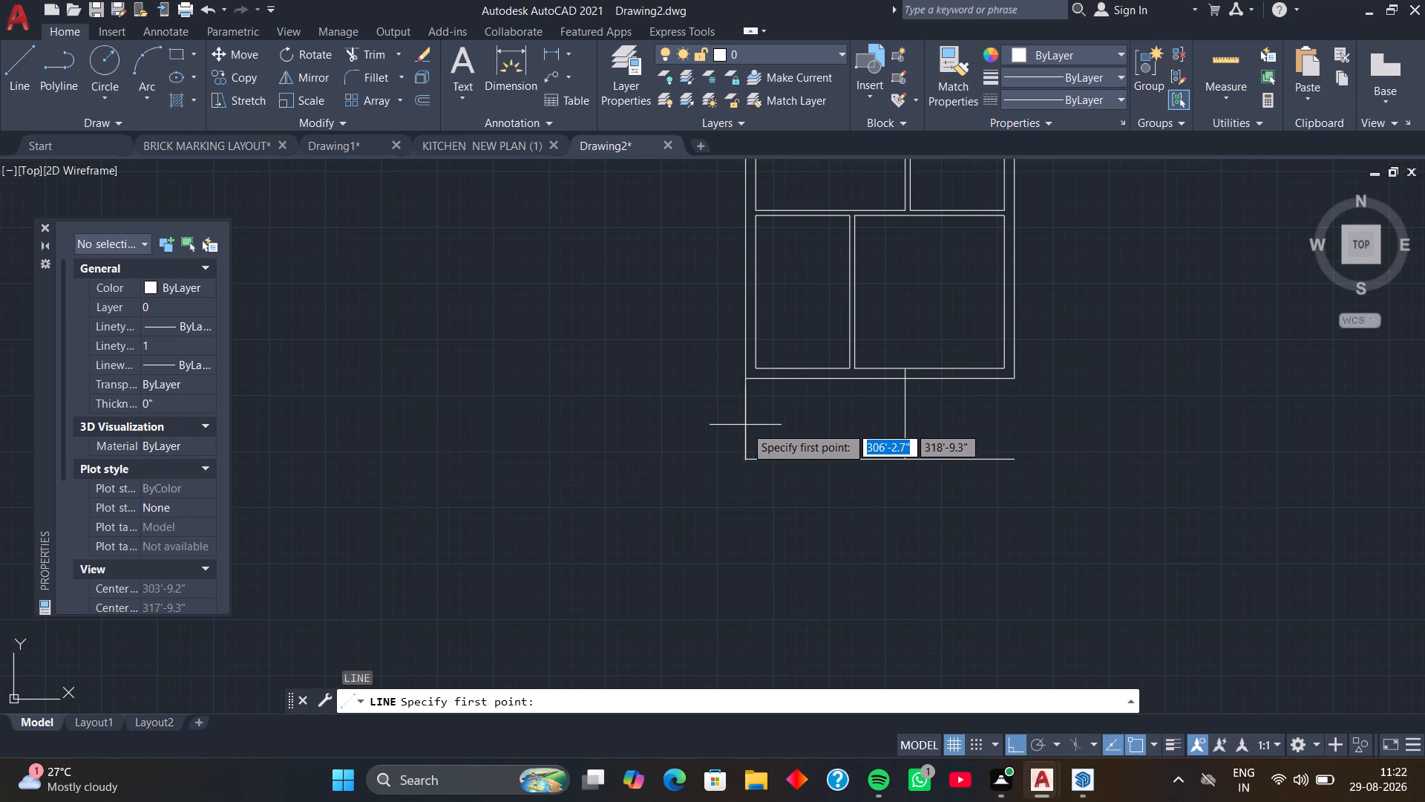
left_click(747, 382)
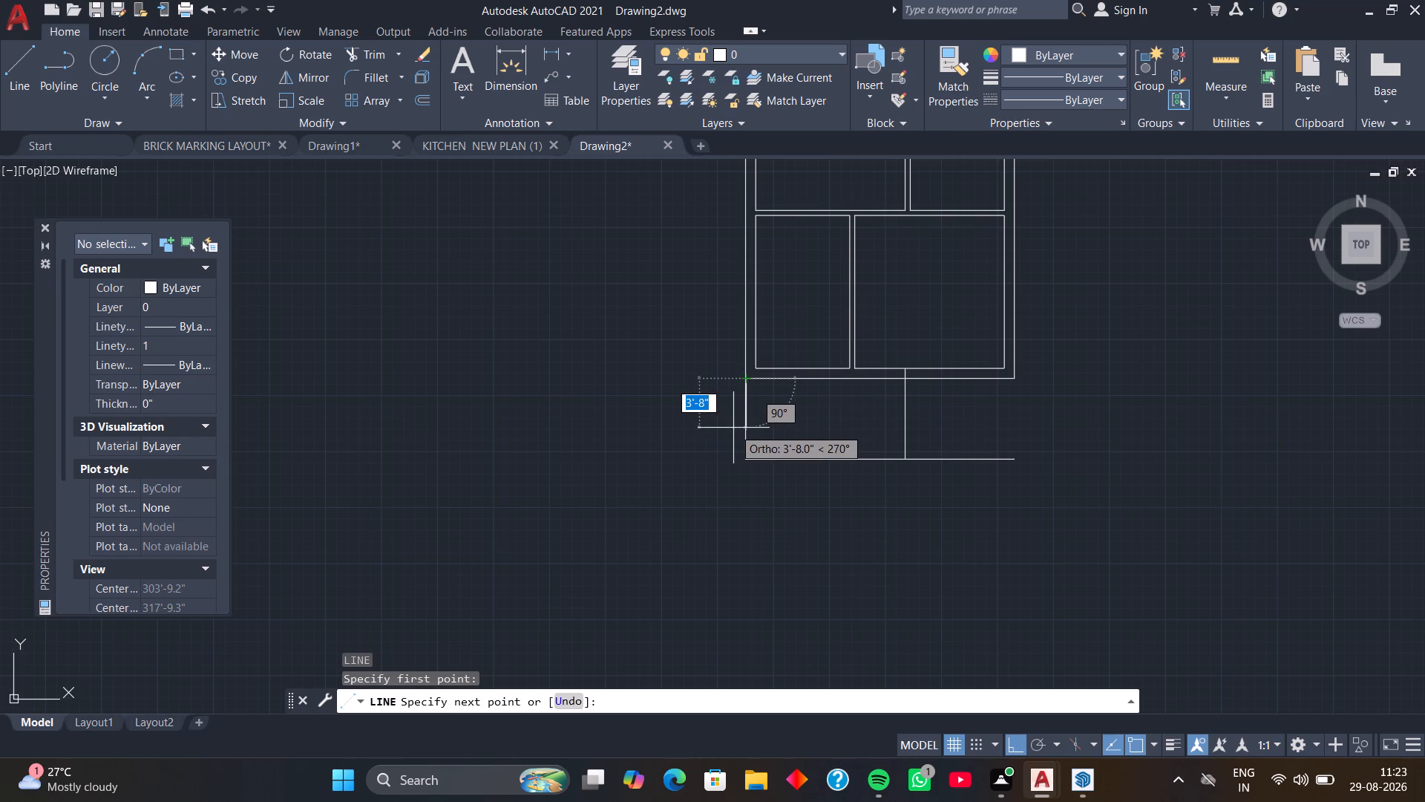
type("3'")
key("Return")
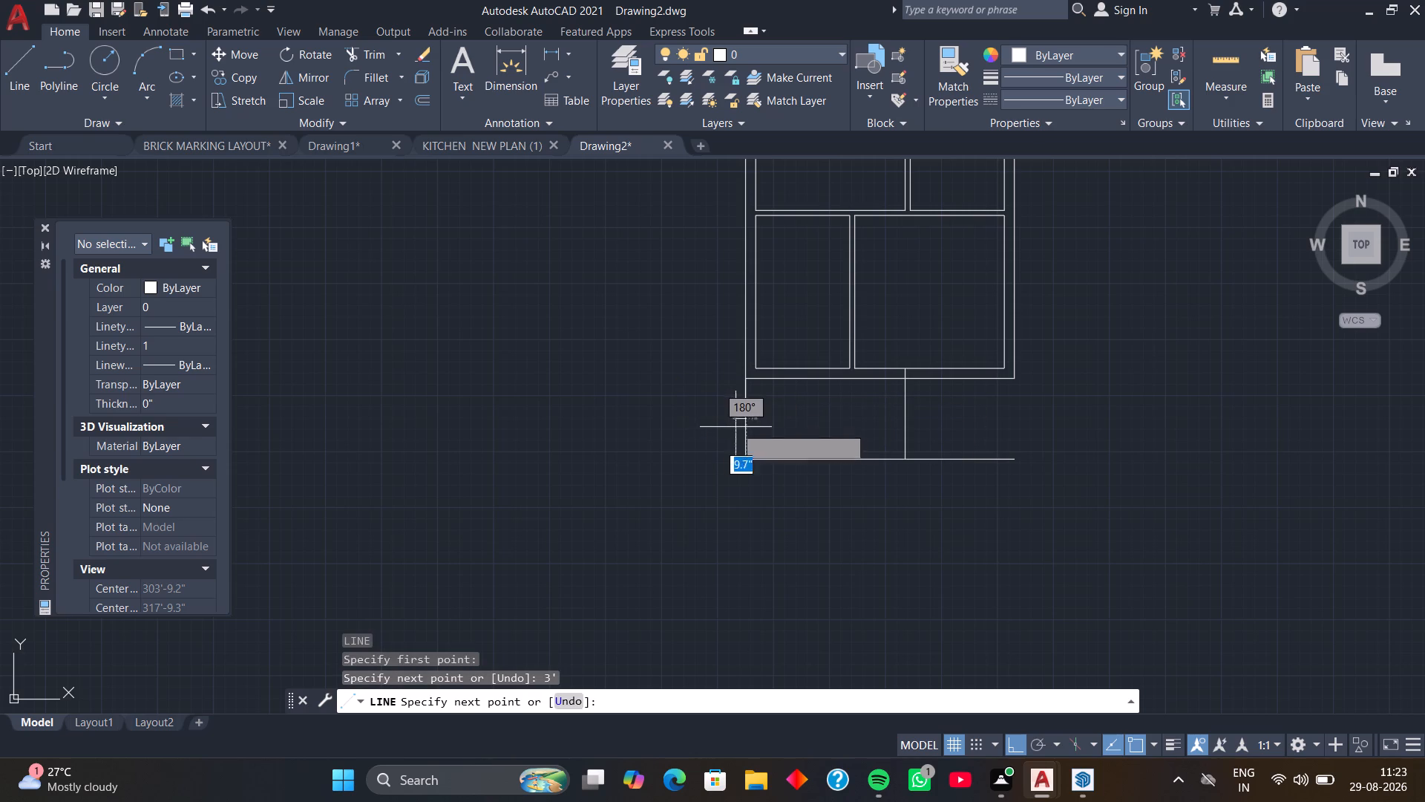
left_click(905, 424)
key("space")
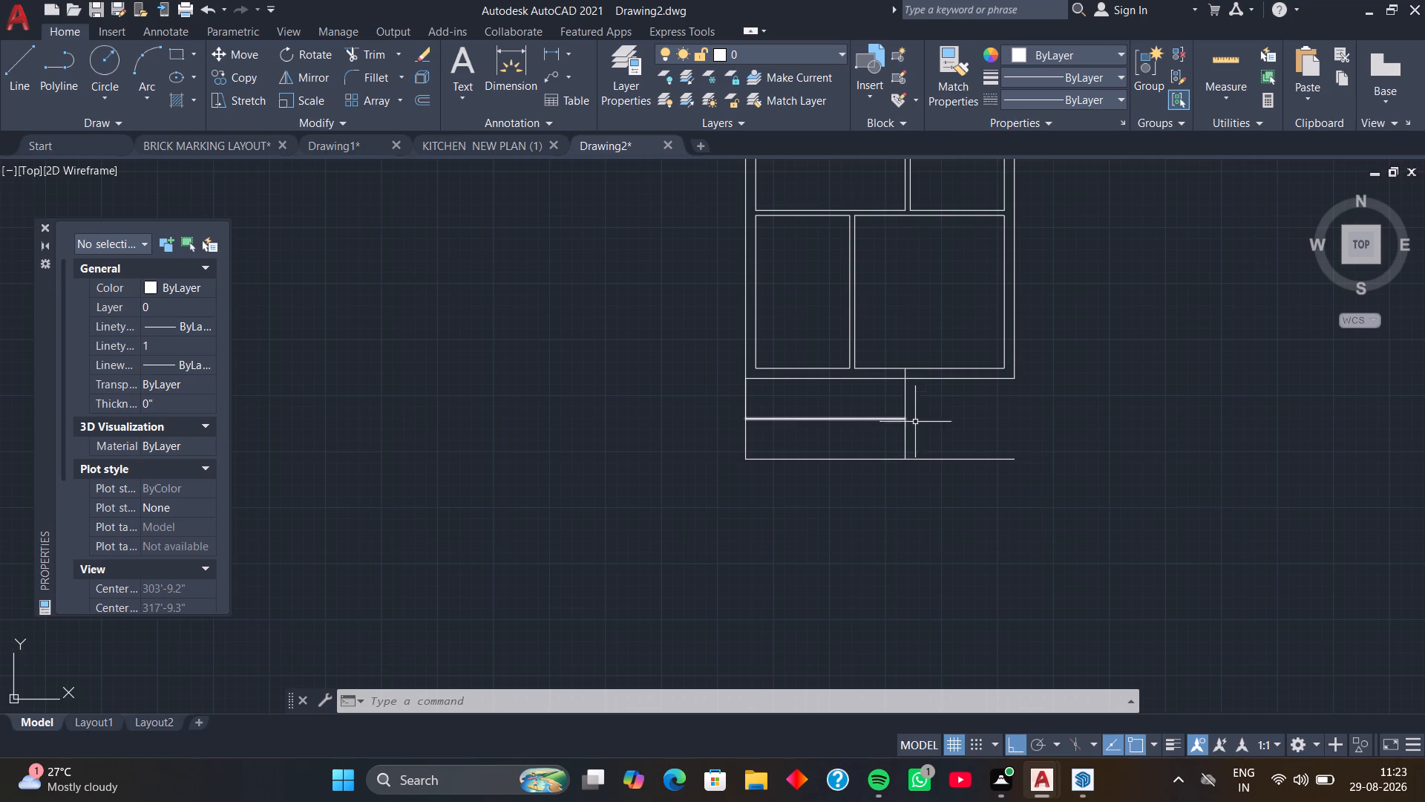
Copy the lower area's vertical line as a leftward array of 11 items spaced 10" apart to form stair treads.
left_click(905, 440)
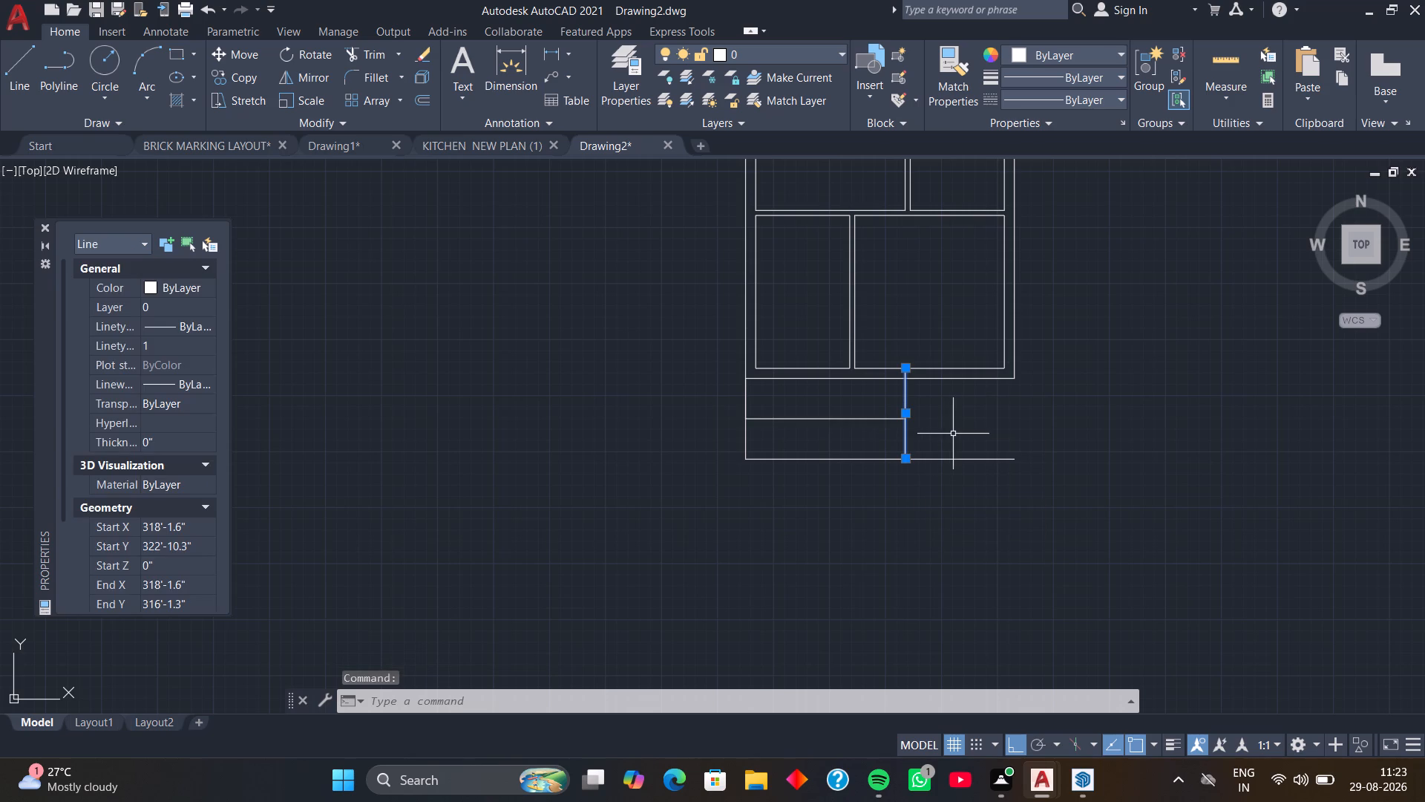
key("c")
key("o")
key("space")
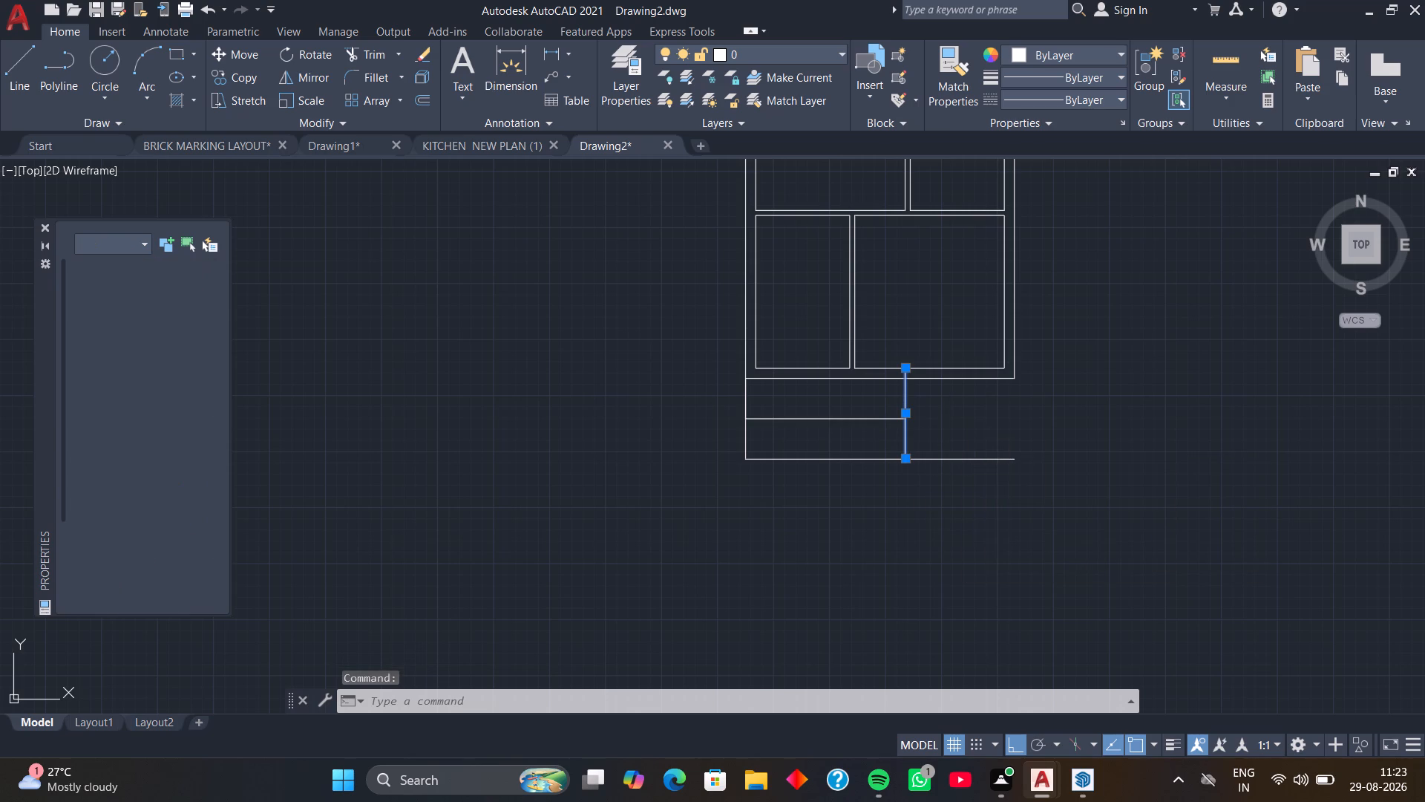
left_click(903, 459)
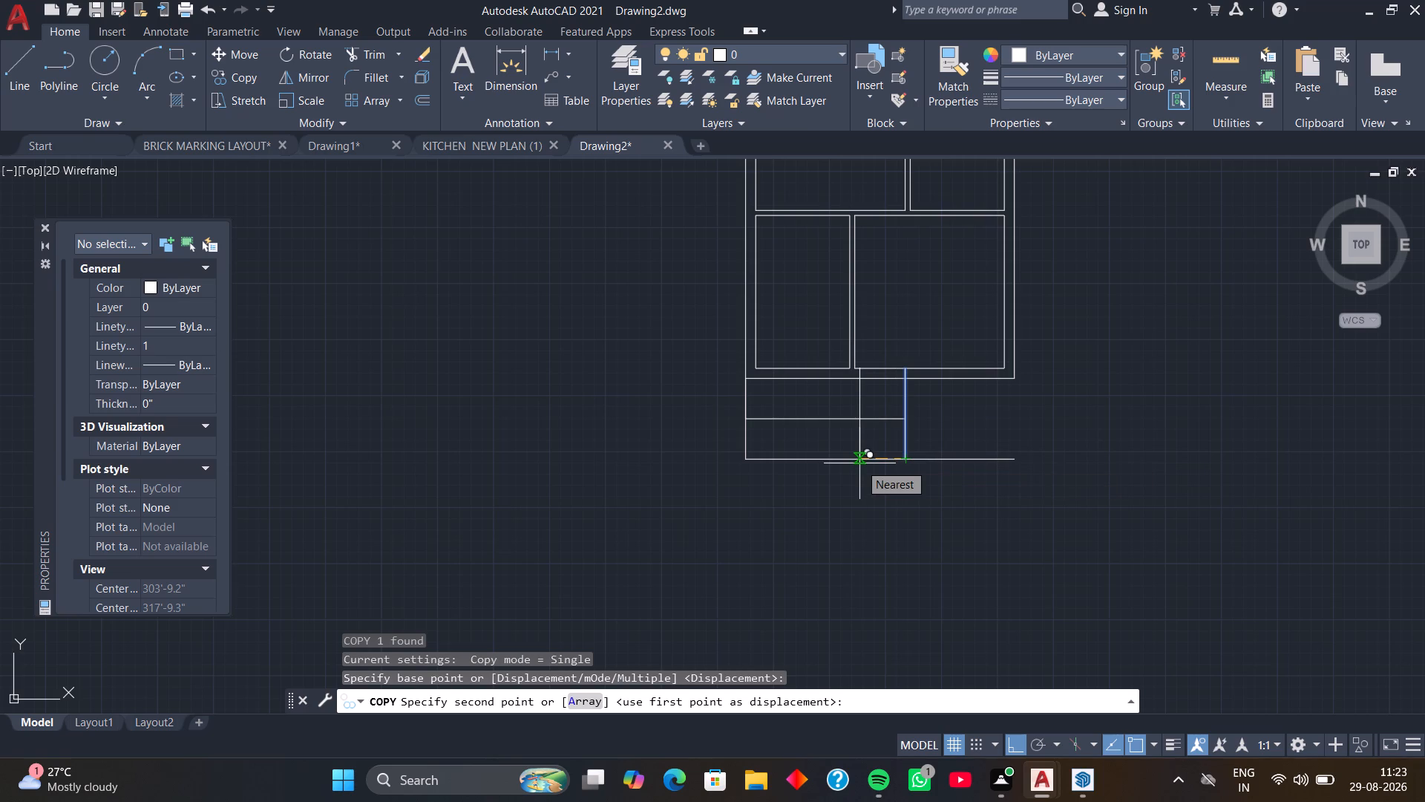
type("AR")
key("space")
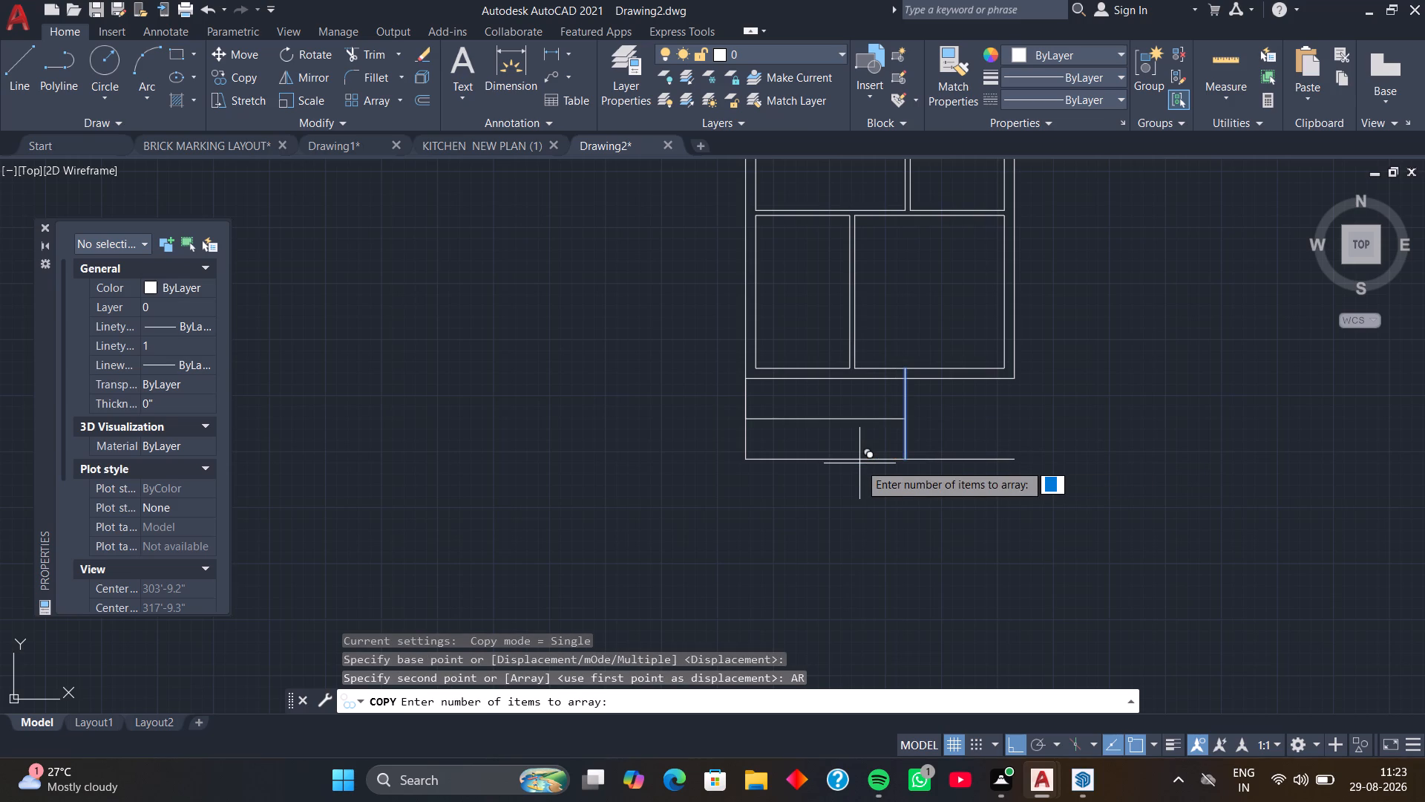
type("11")
key("Return")
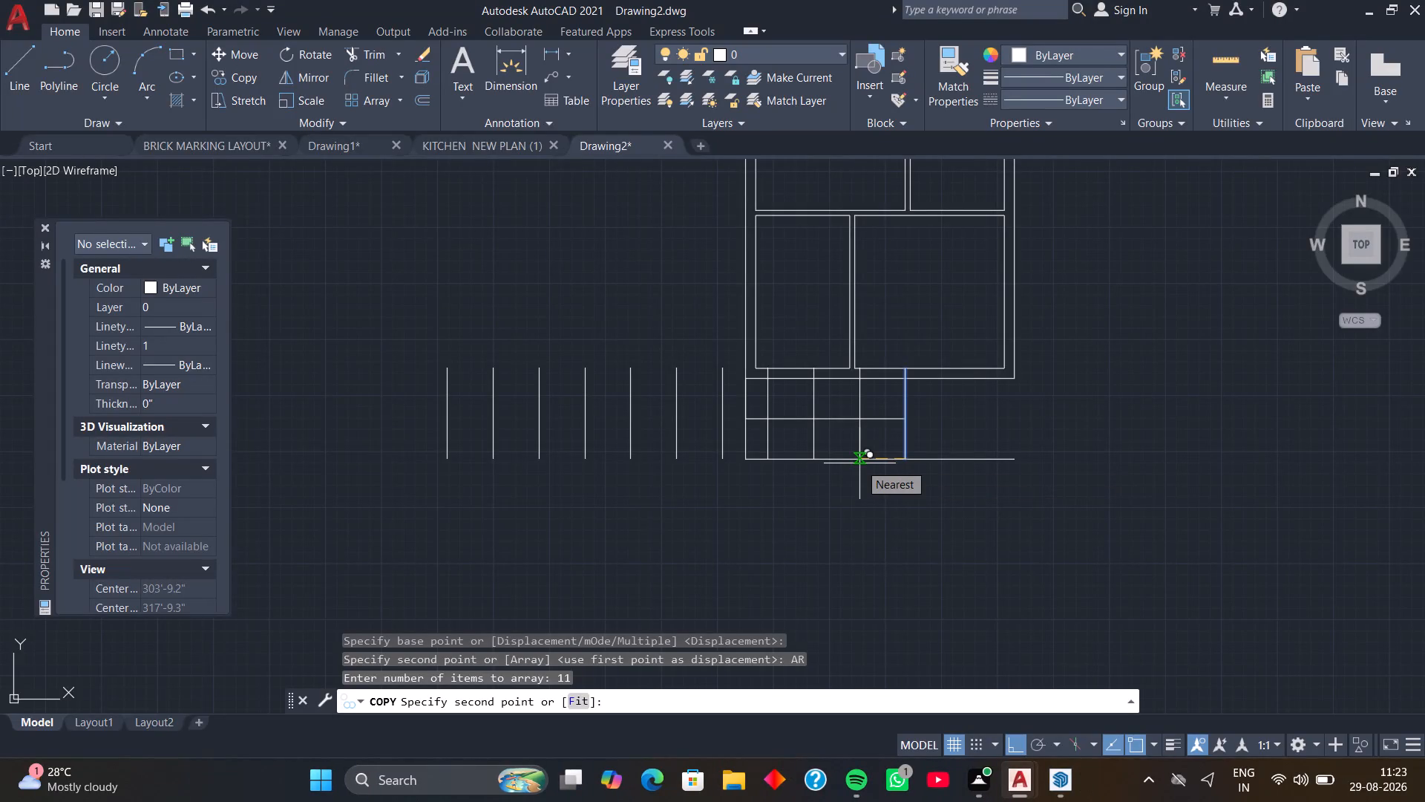
key("1")
key("0")
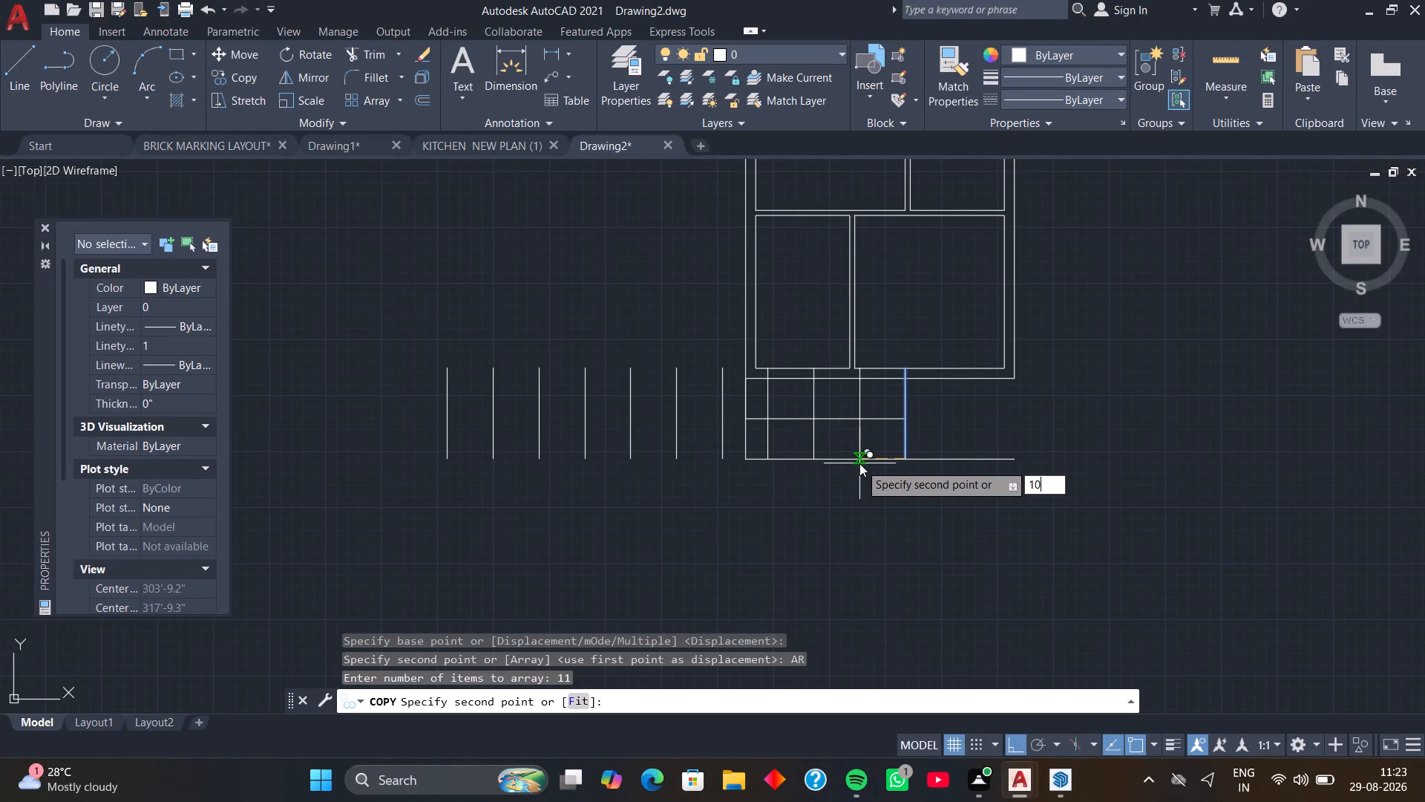
key("Return")
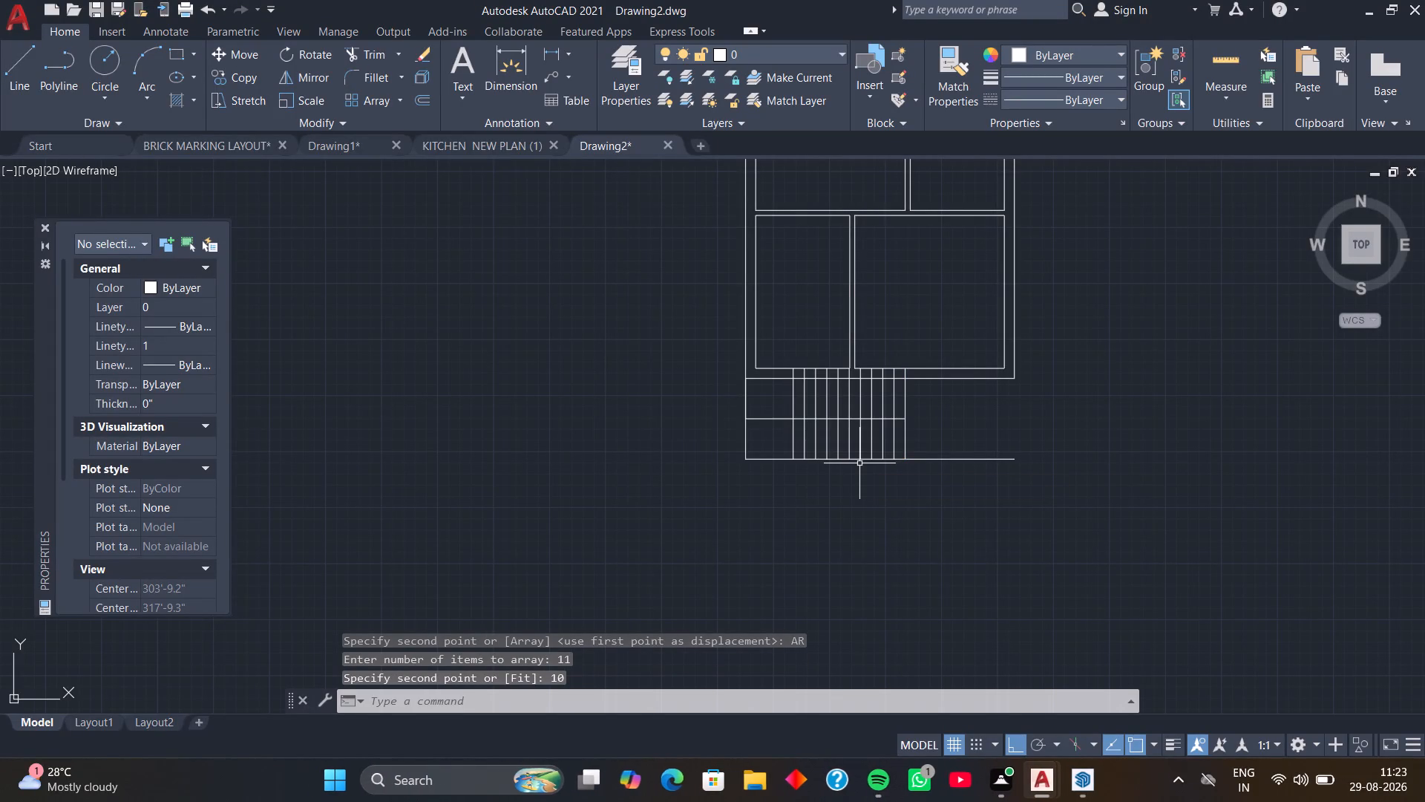
Trim the ten copied tread lines where they cross the thickness of the bottom wall.
scroll(855, 413, "up", 3)
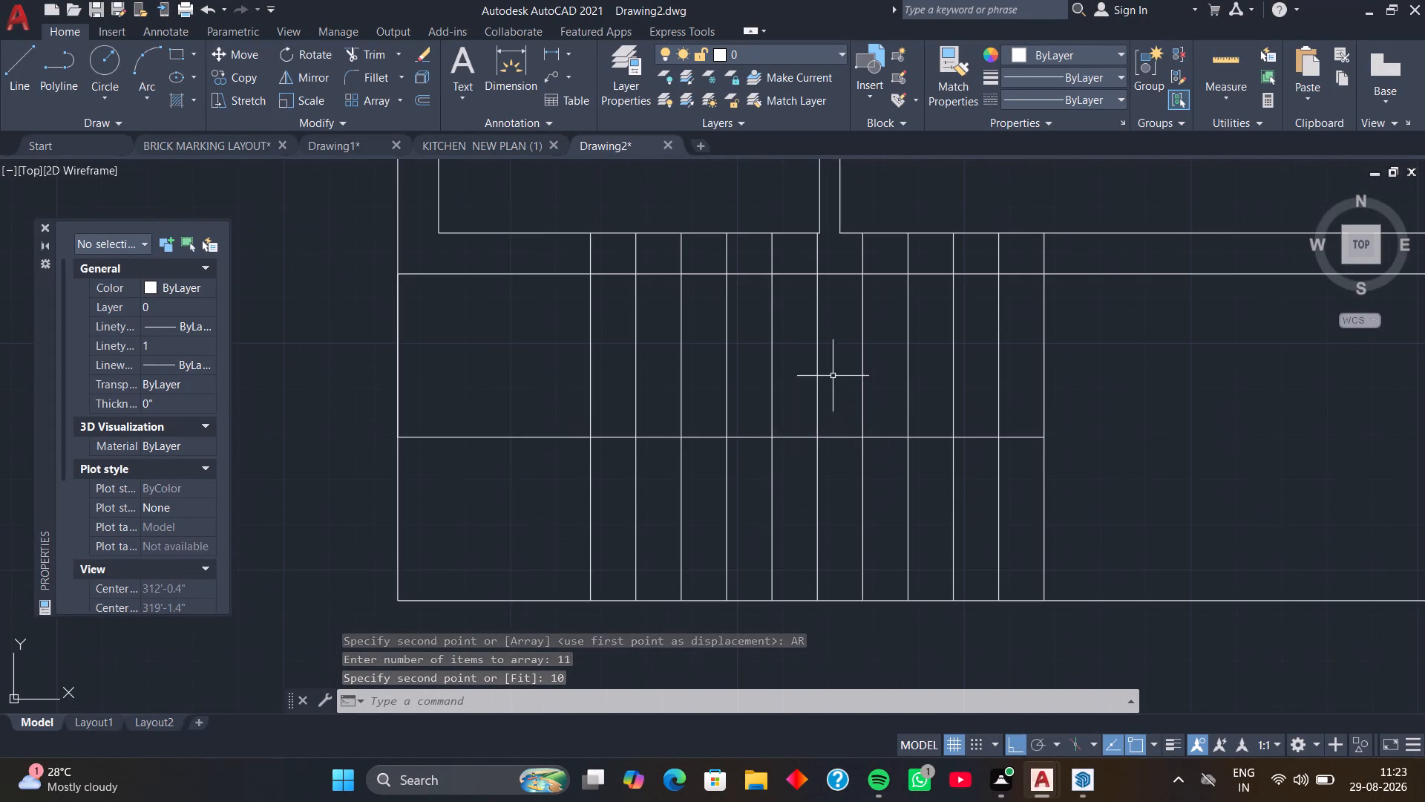
middle_click_drag(827, 366, 830, 468)
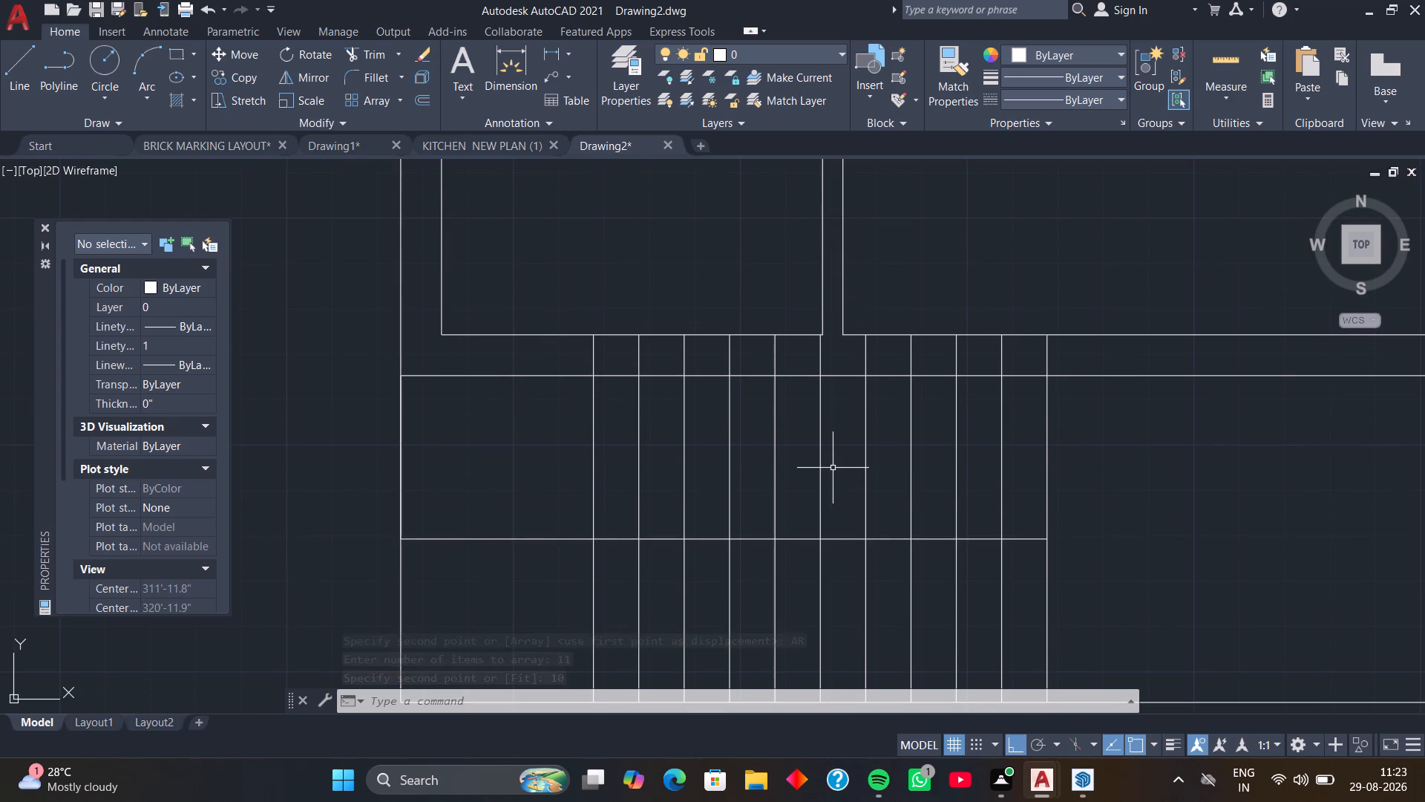
key("t")
type("R")
key("space")
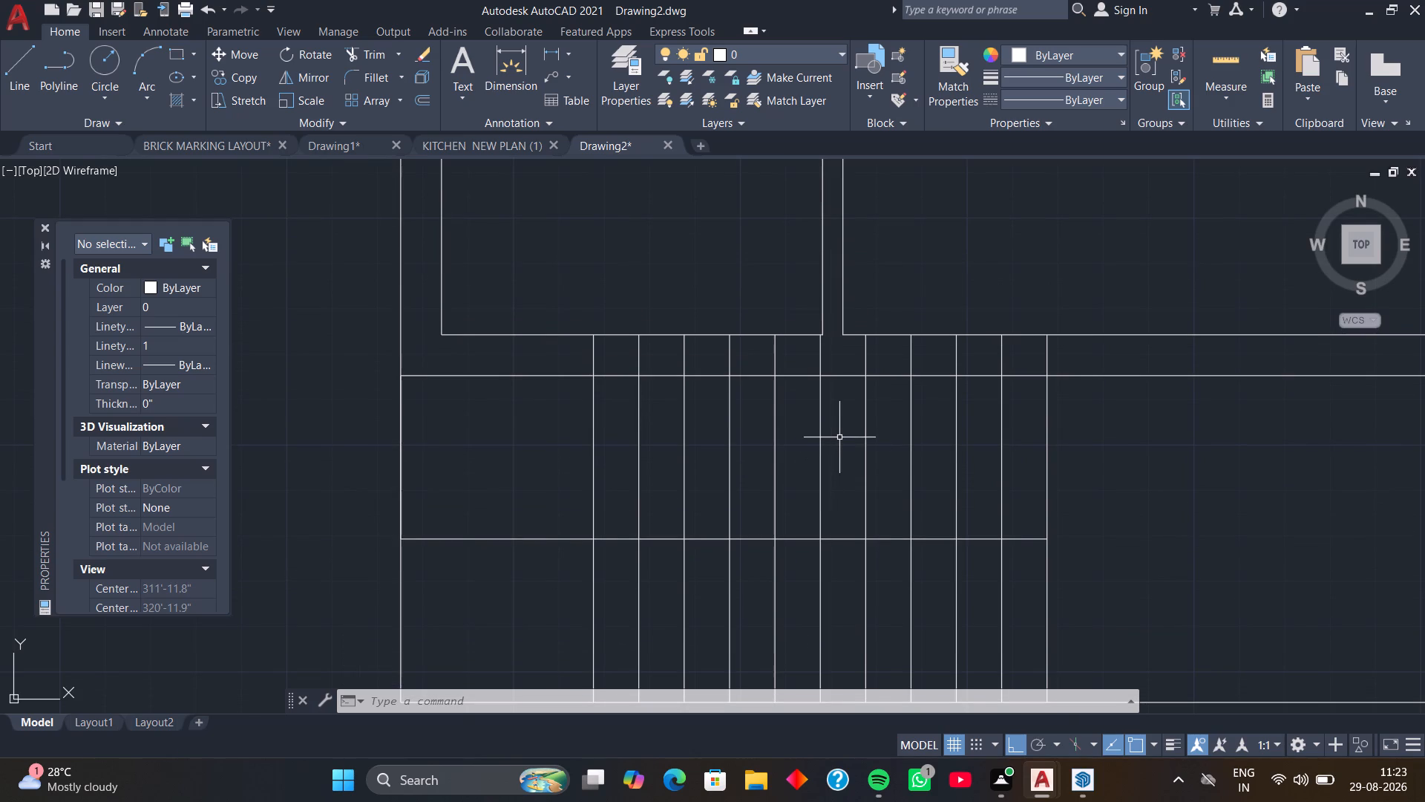
left_click(819, 348)
left_click_drag(804, 350, 803, 350)
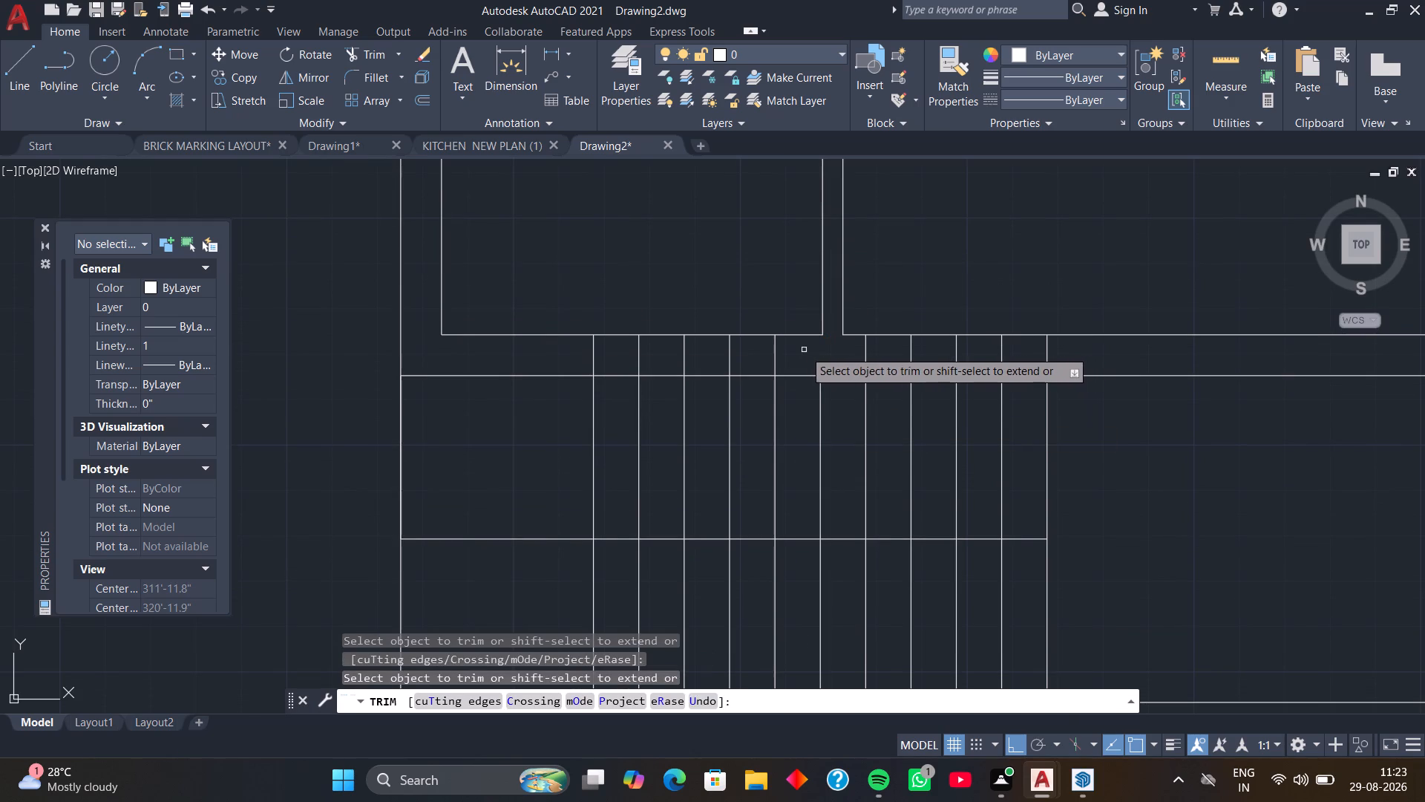
left_click_drag(803, 350, 572, 357)
left_click_drag(817, 353, 906, 365)
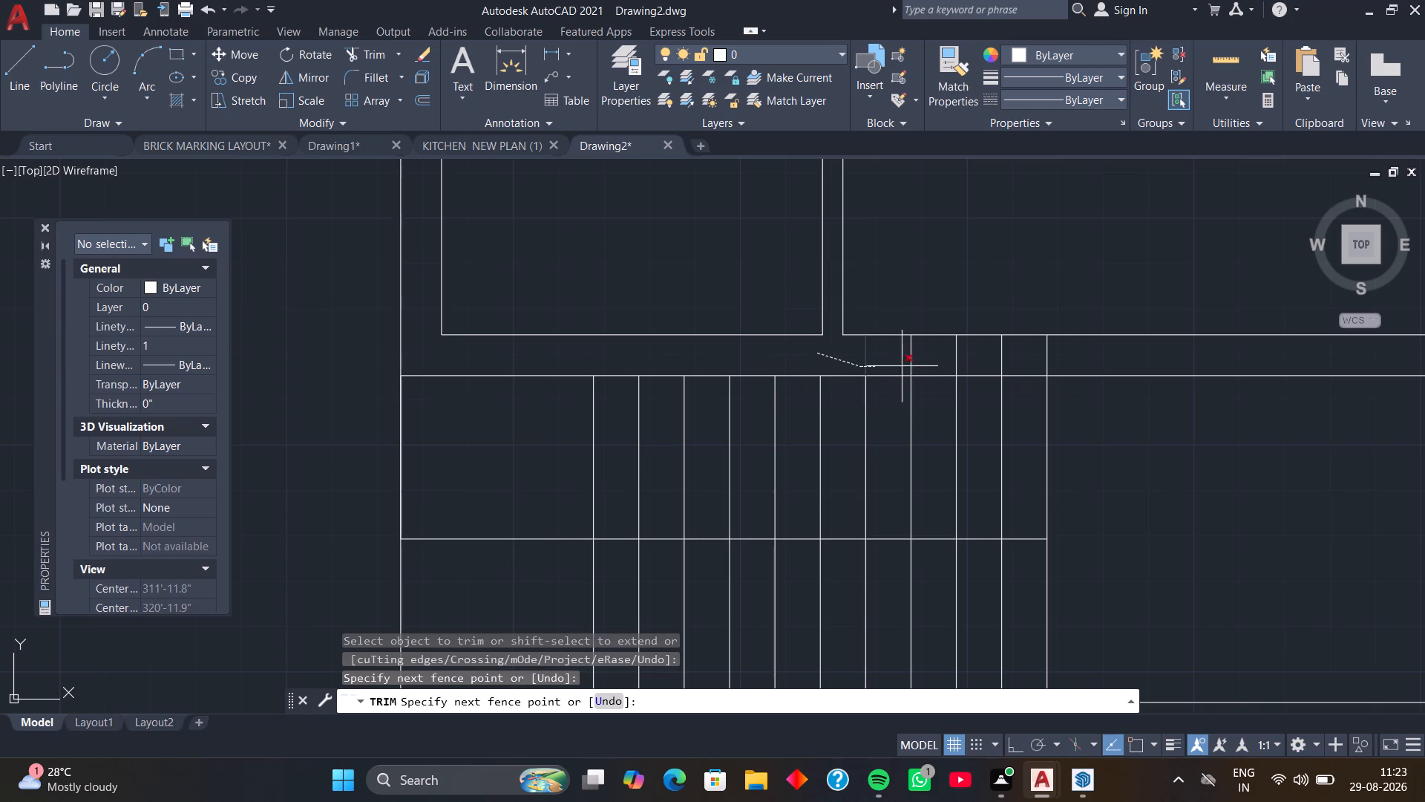
left_click_drag(906, 365, 1010, 358)
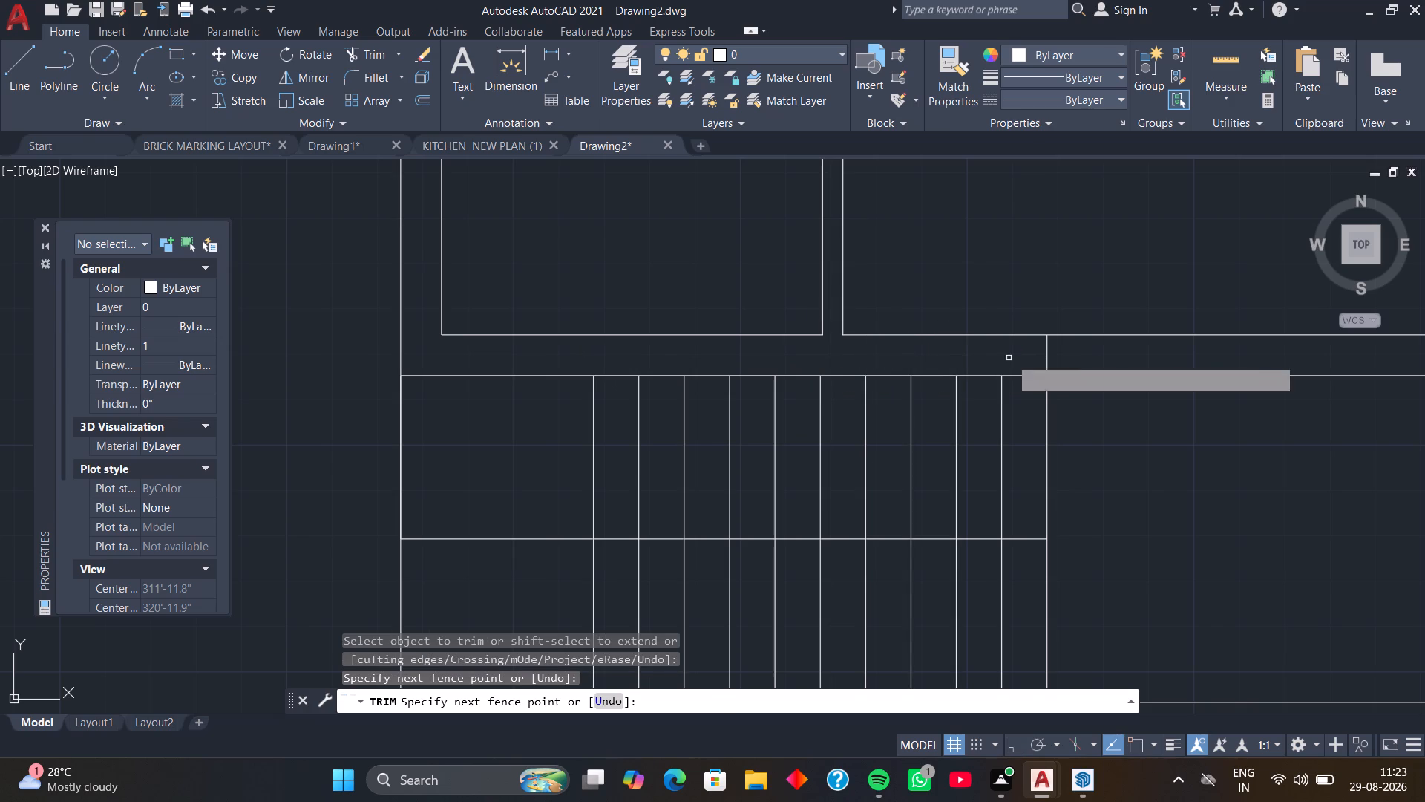
scroll(1006, 362, "down", 2)
key("space")
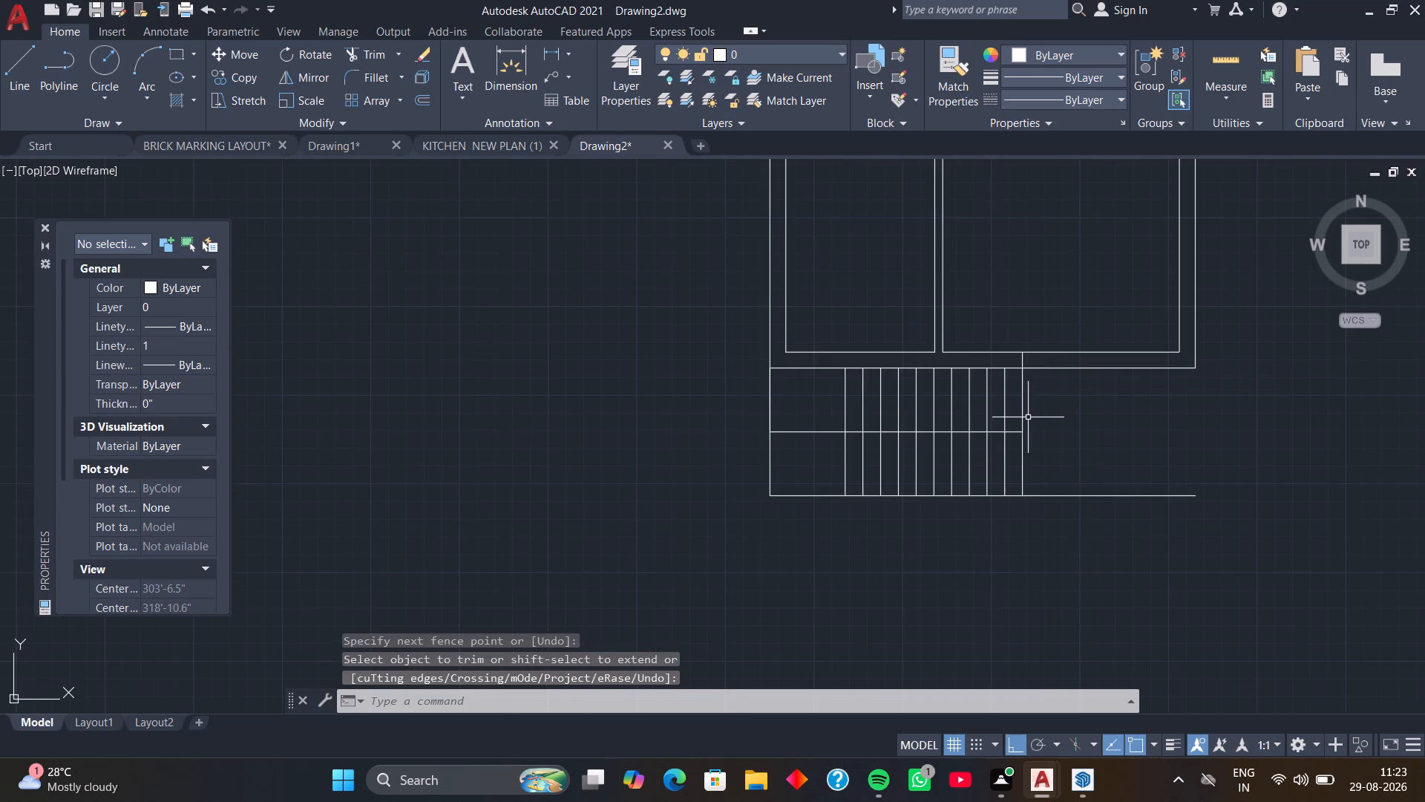
Trim the rightmost tread line's remaining piece between the bottom wall's inner and outer lines.
middle_click_drag(1028, 417, 992, 352)
scroll(986, 296, "up", 4)
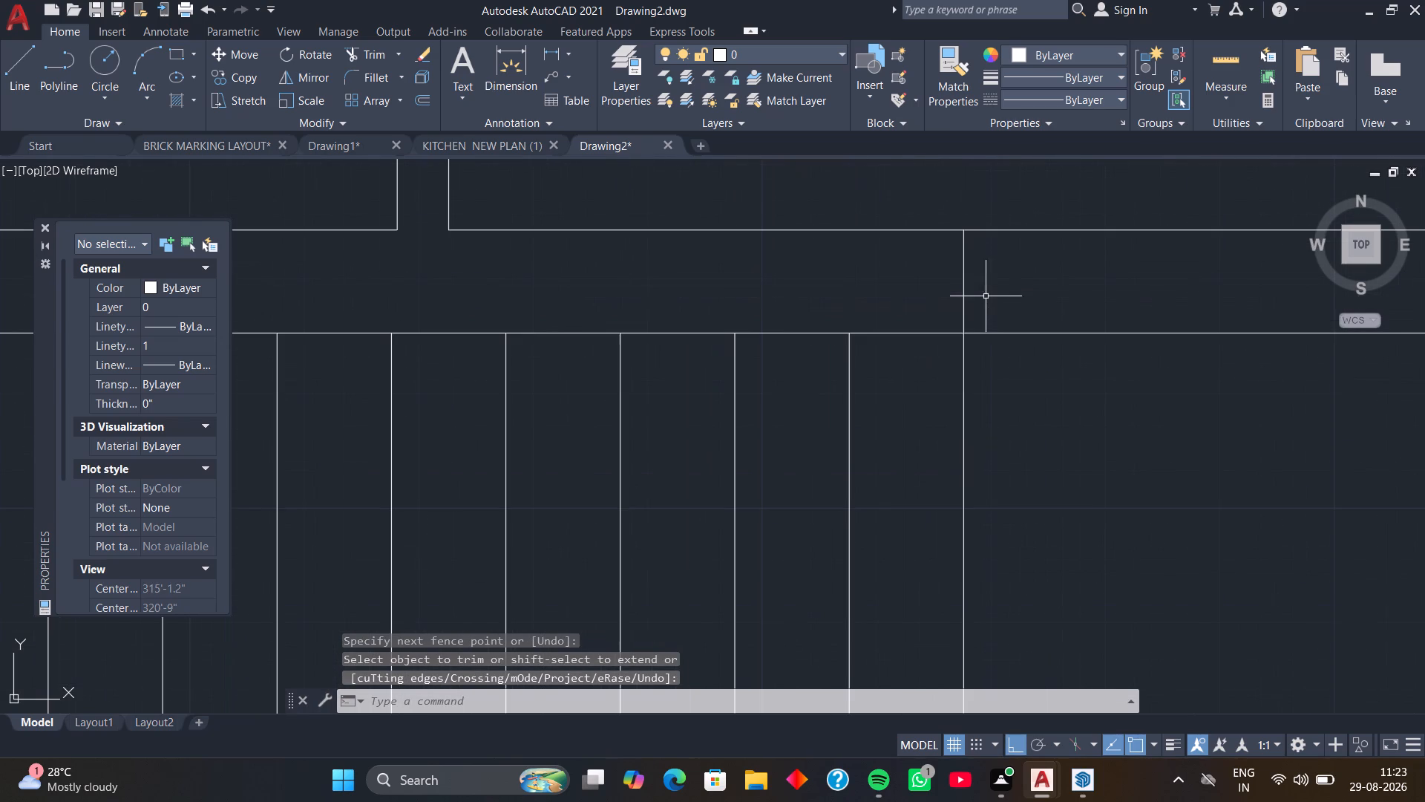
type("TR")
key("space")
left_click_drag(970, 289, 949, 296)
left_click(949, 296)
scroll(954, 298, "down", 3)
middle_click_drag(985, 388, 989, 339)
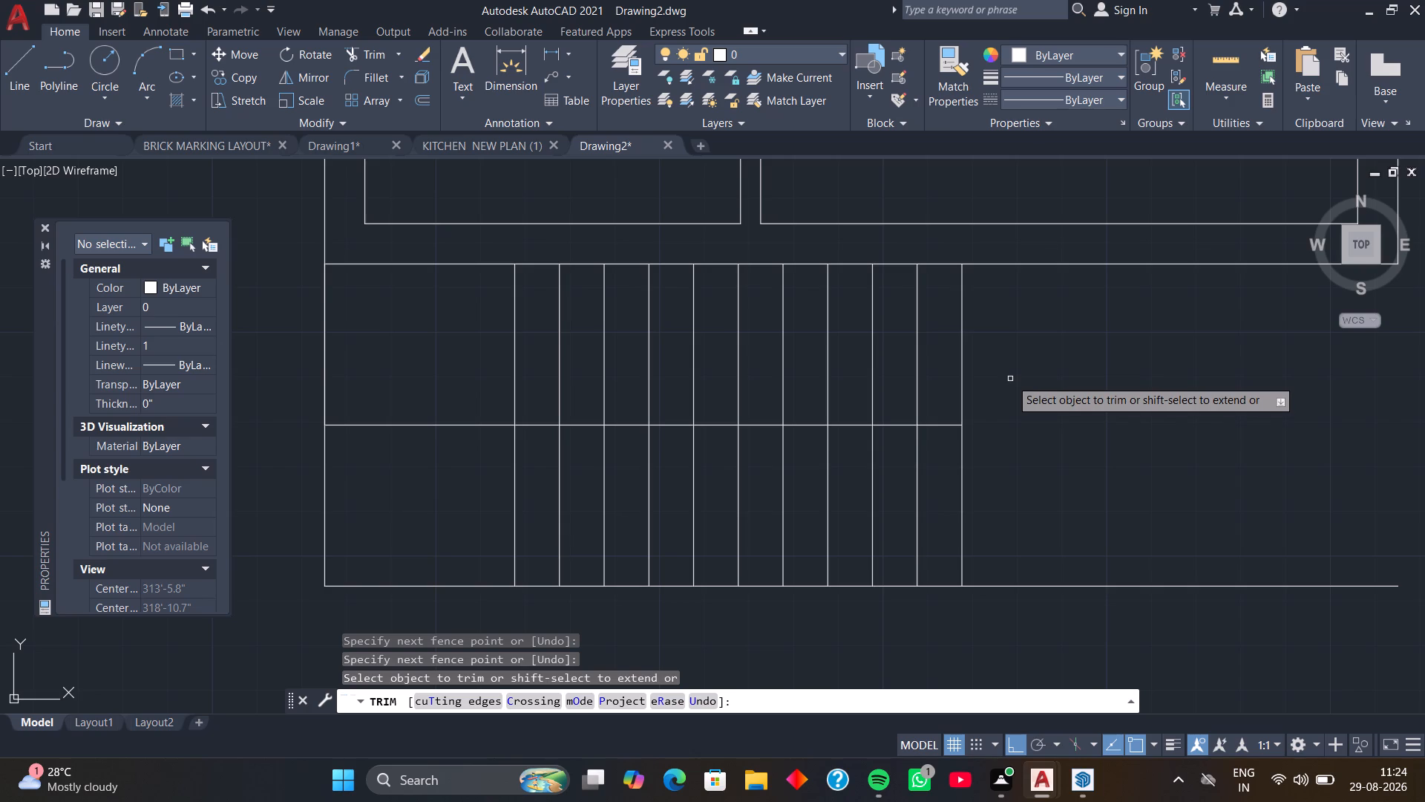
Load the ACAD_ISO02W100 and ACAD_ISO03W100 dashed linetypes from acadiso.lin into the drawing.
scroll(1015, 291, "down", 2)
middle_click_drag(1008, 276, 765, 454)
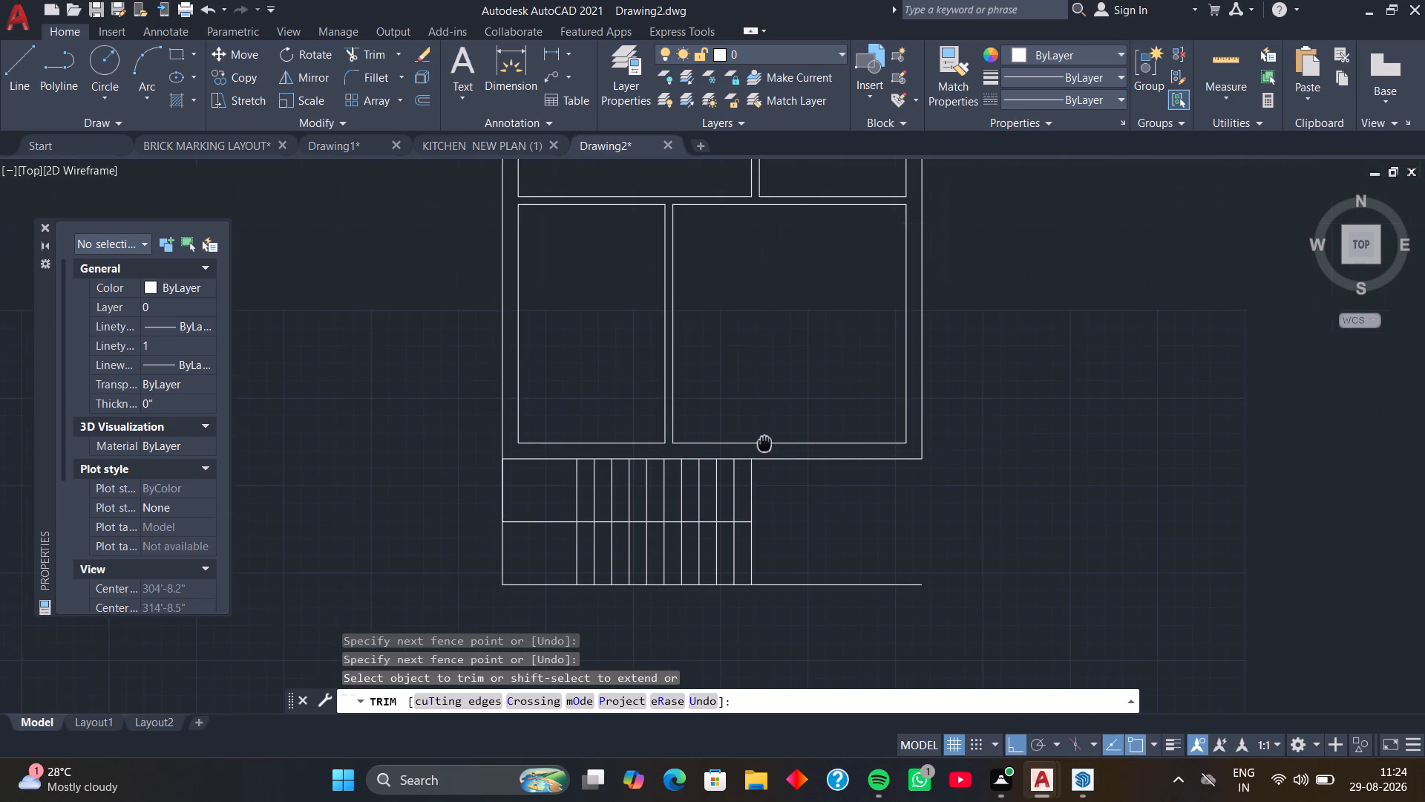
scroll(972, 317, "down", 1)
middle_click_drag(1009, 253, 971, 447)
middle_click_drag(974, 313, 930, 369)
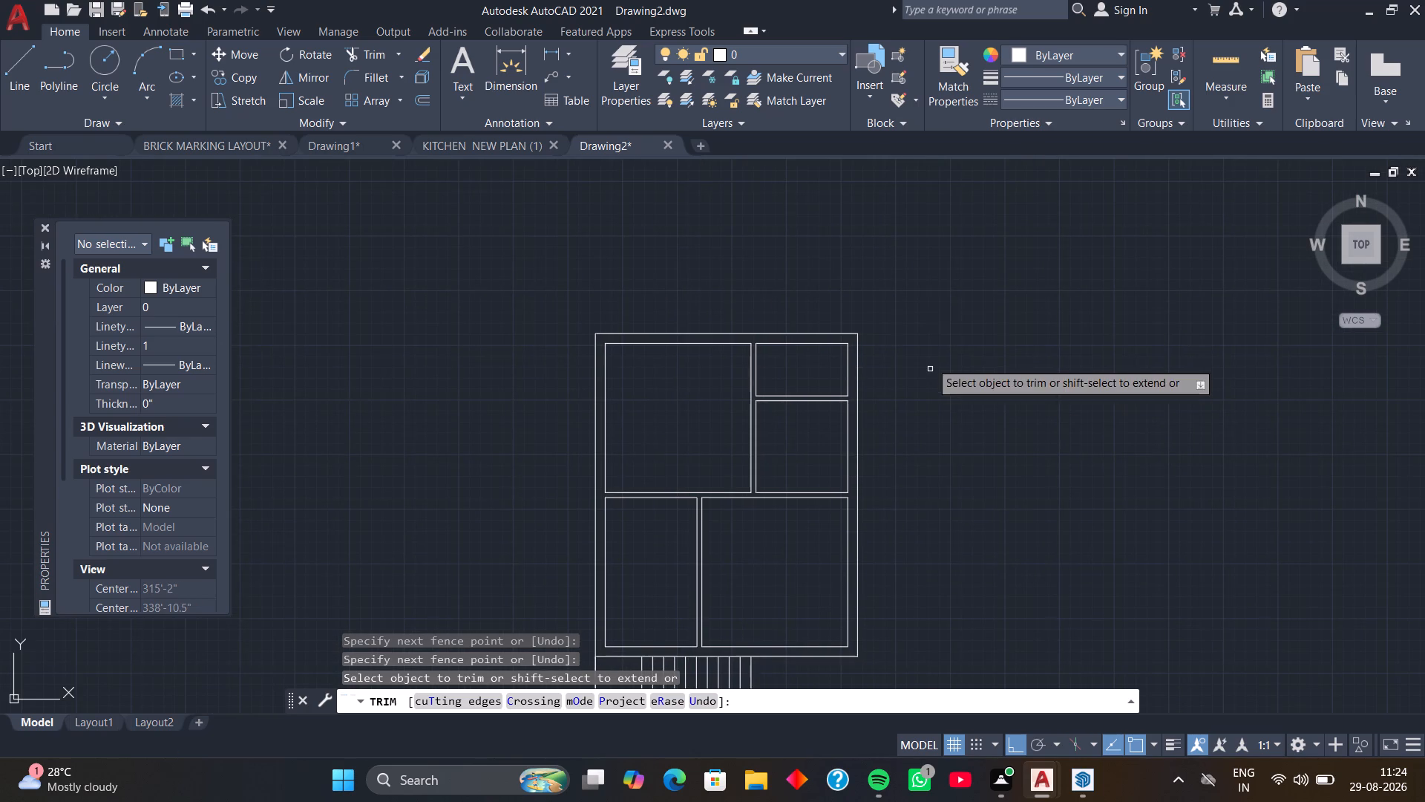
left_click(1121, 94)
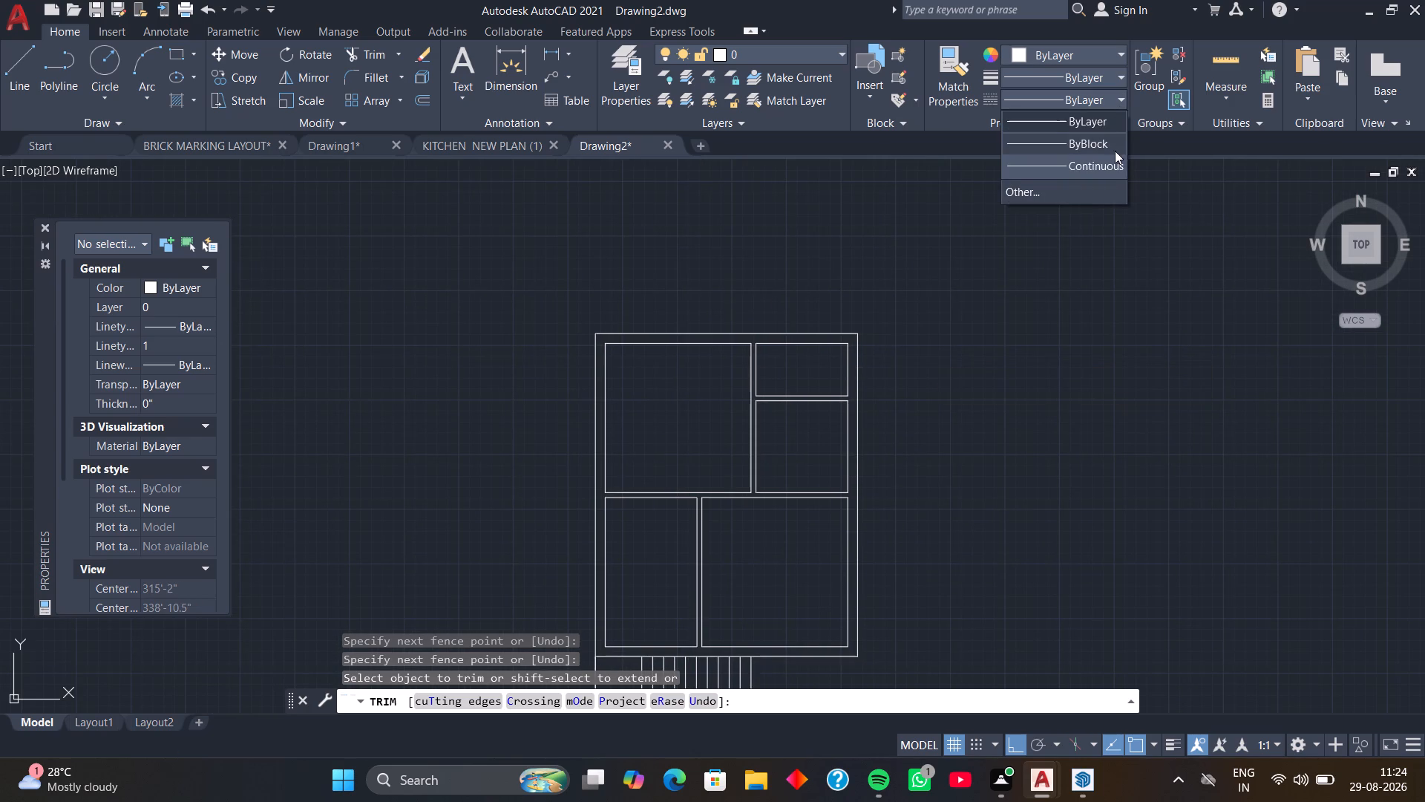
left_click(1084, 186)
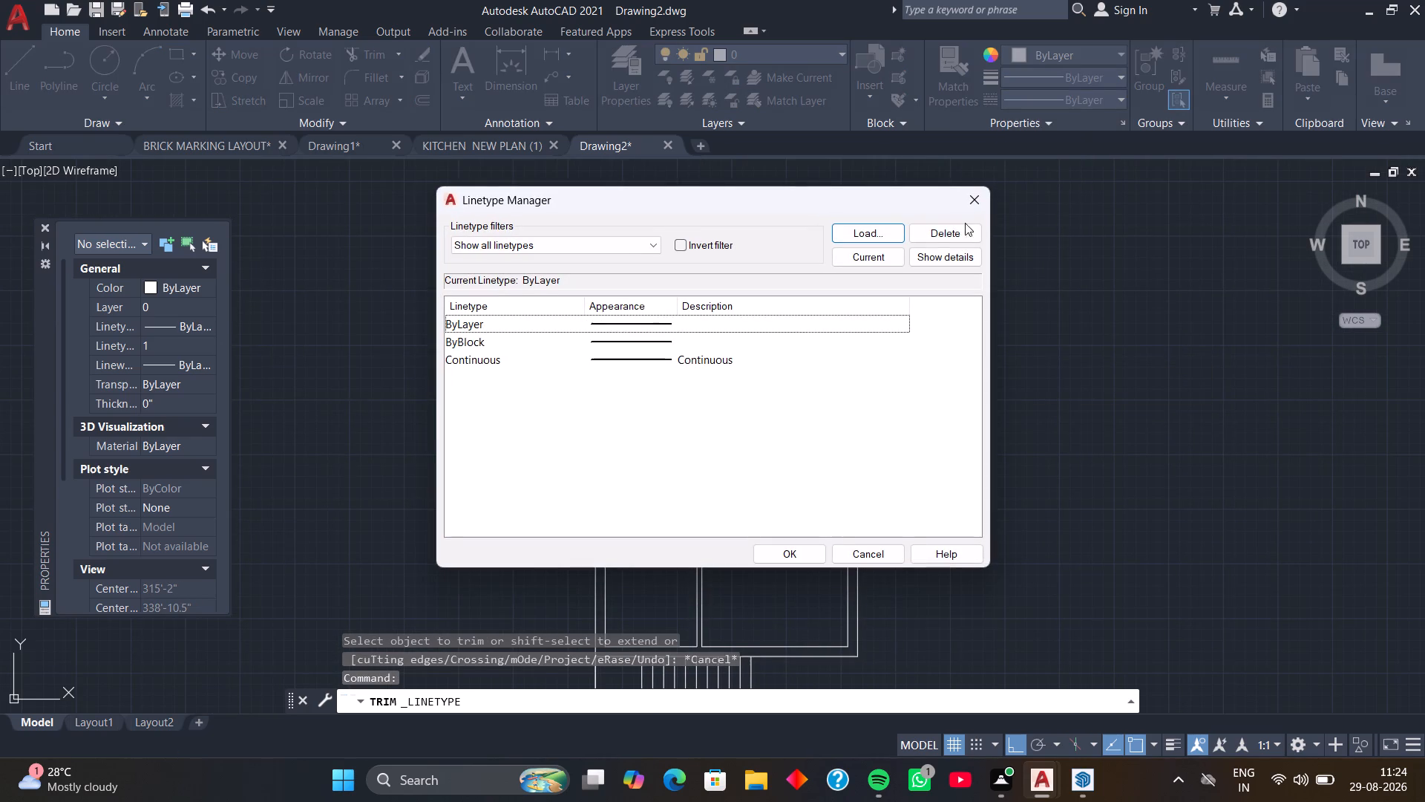
left_click(861, 233)
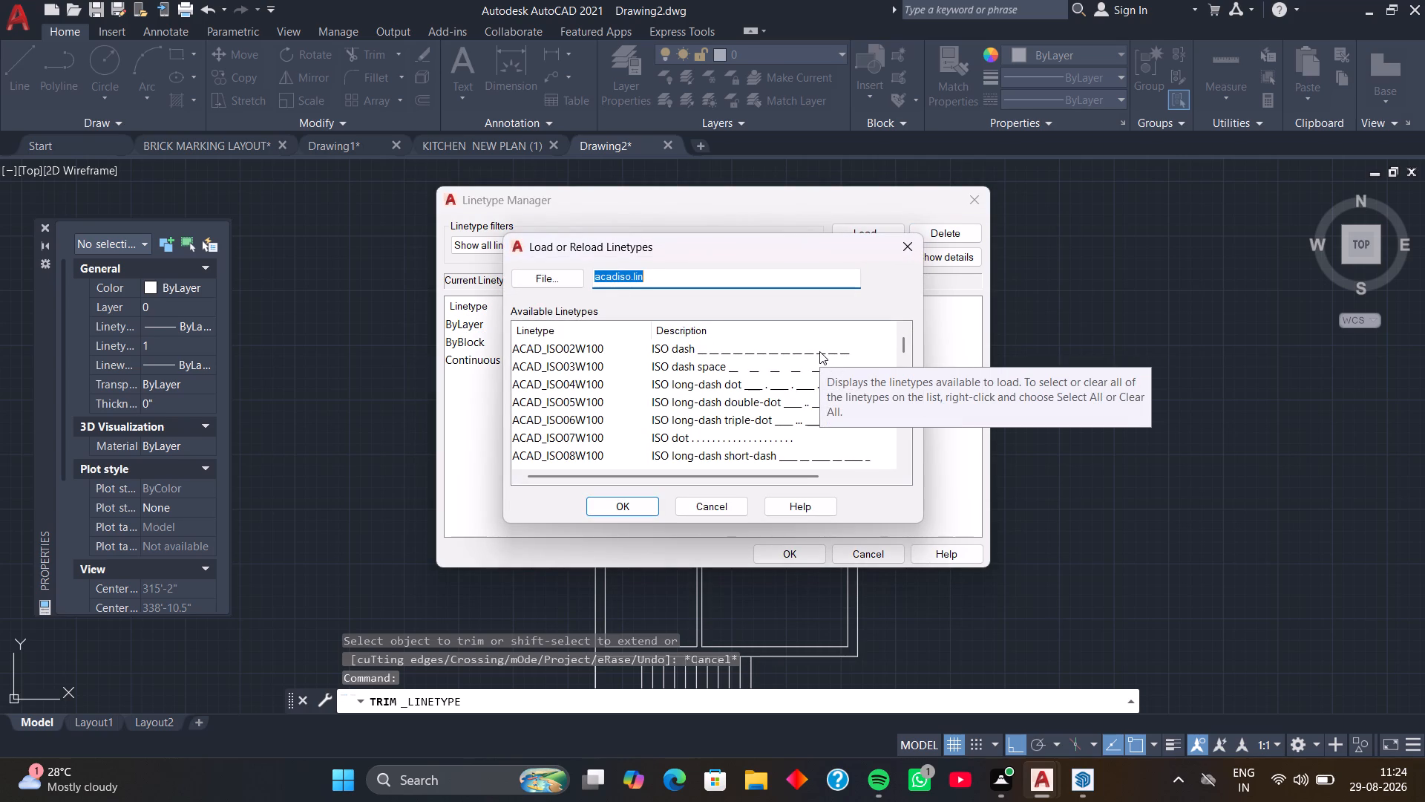
left_click(689, 349)
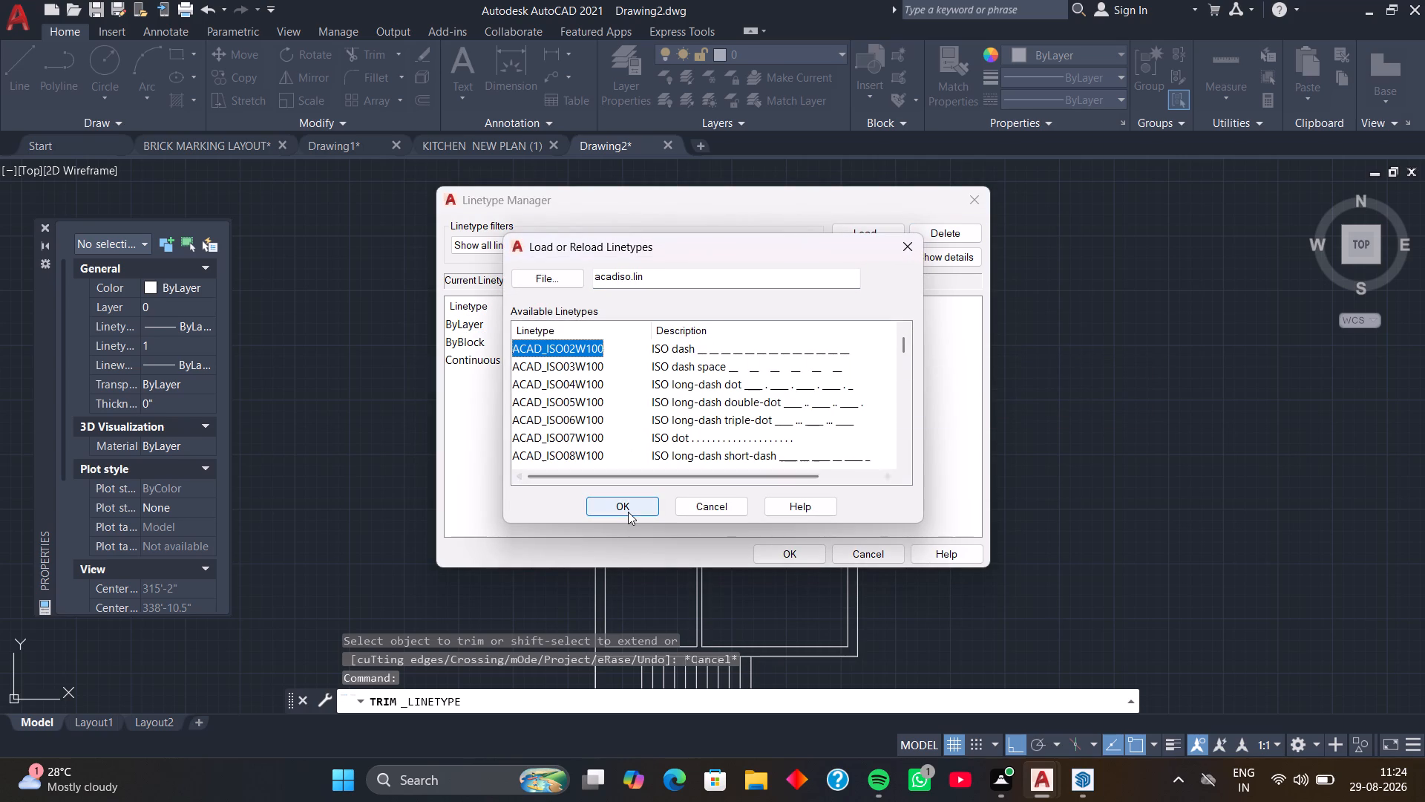
left_click(628, 512)
left_click(767, 367)
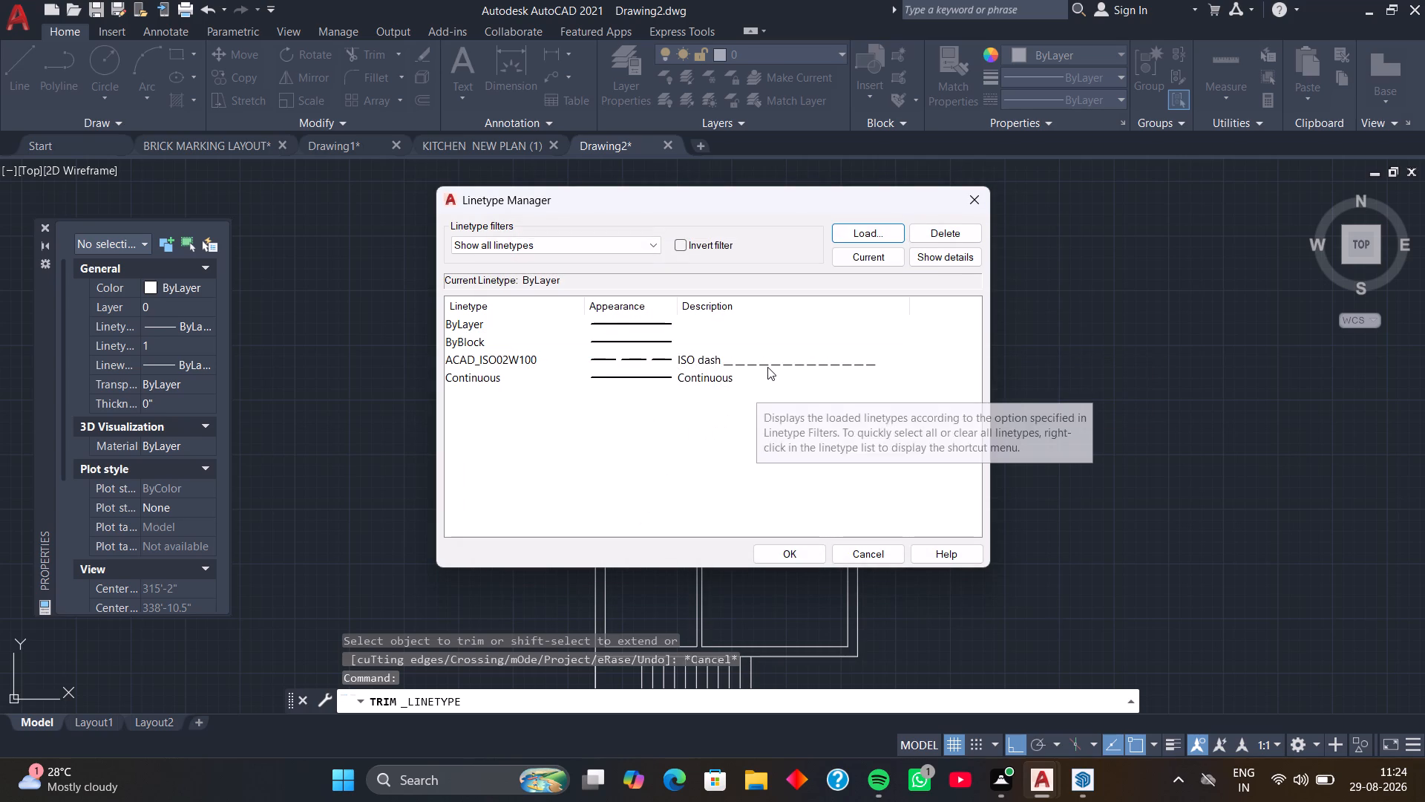
left_click(879, 236)
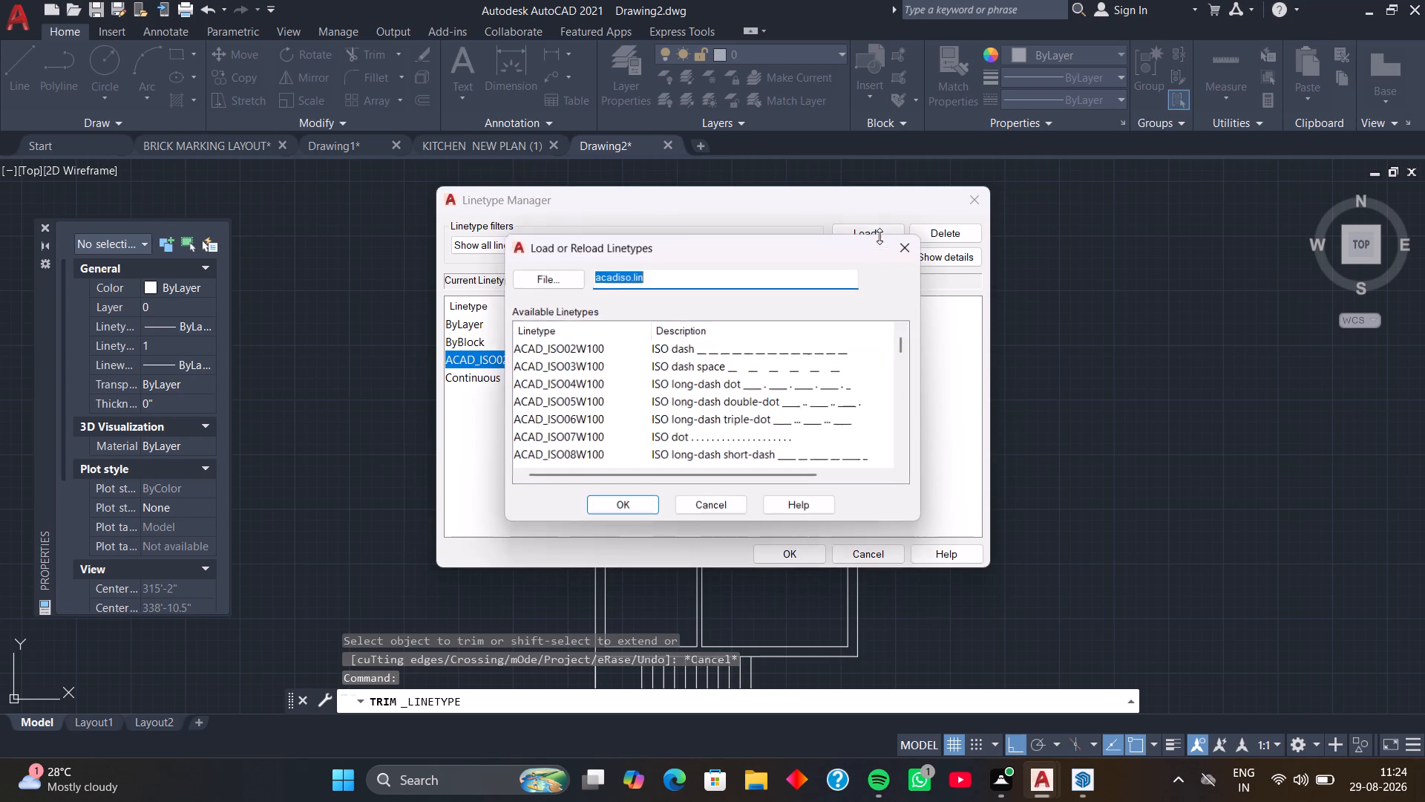
left_click(807, 373)
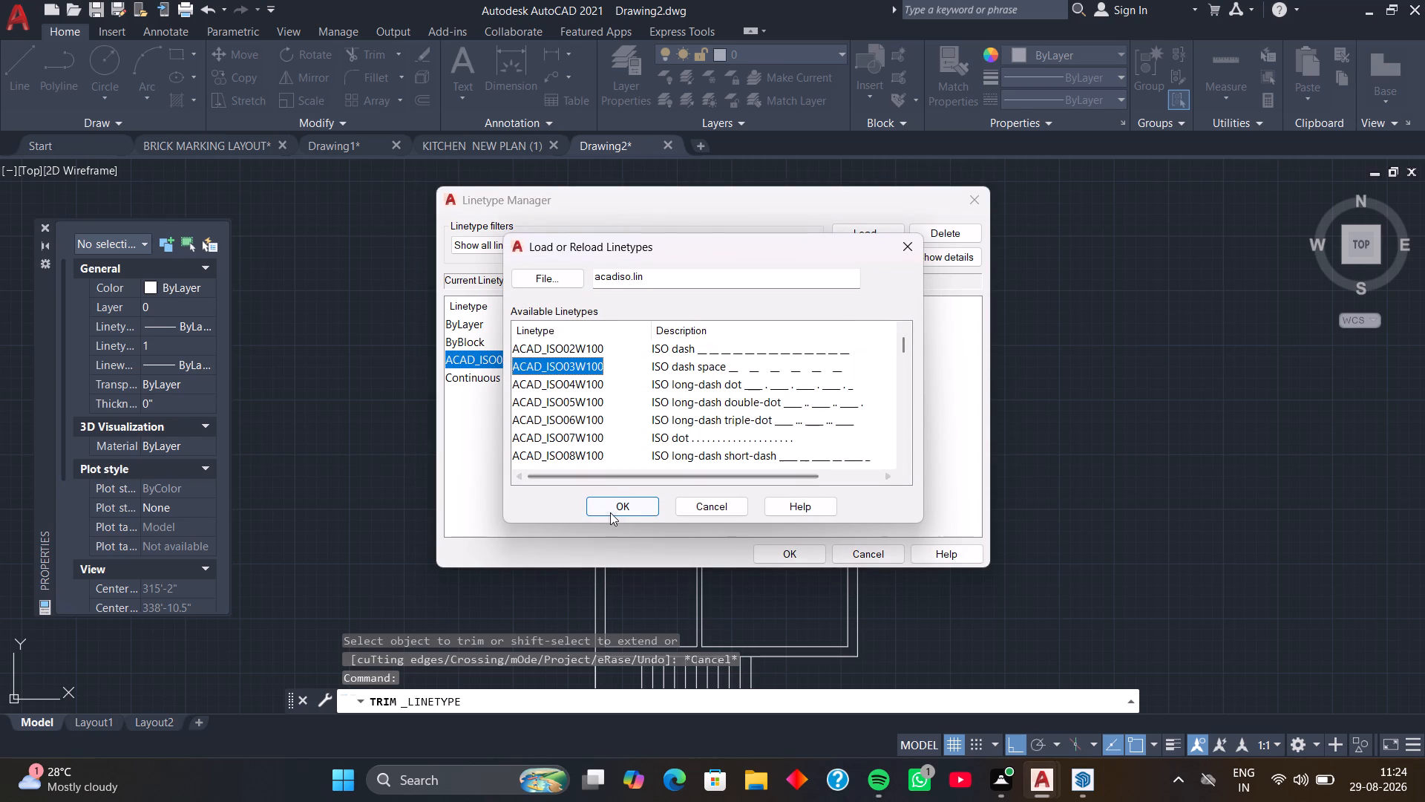
left_click(621, 506)
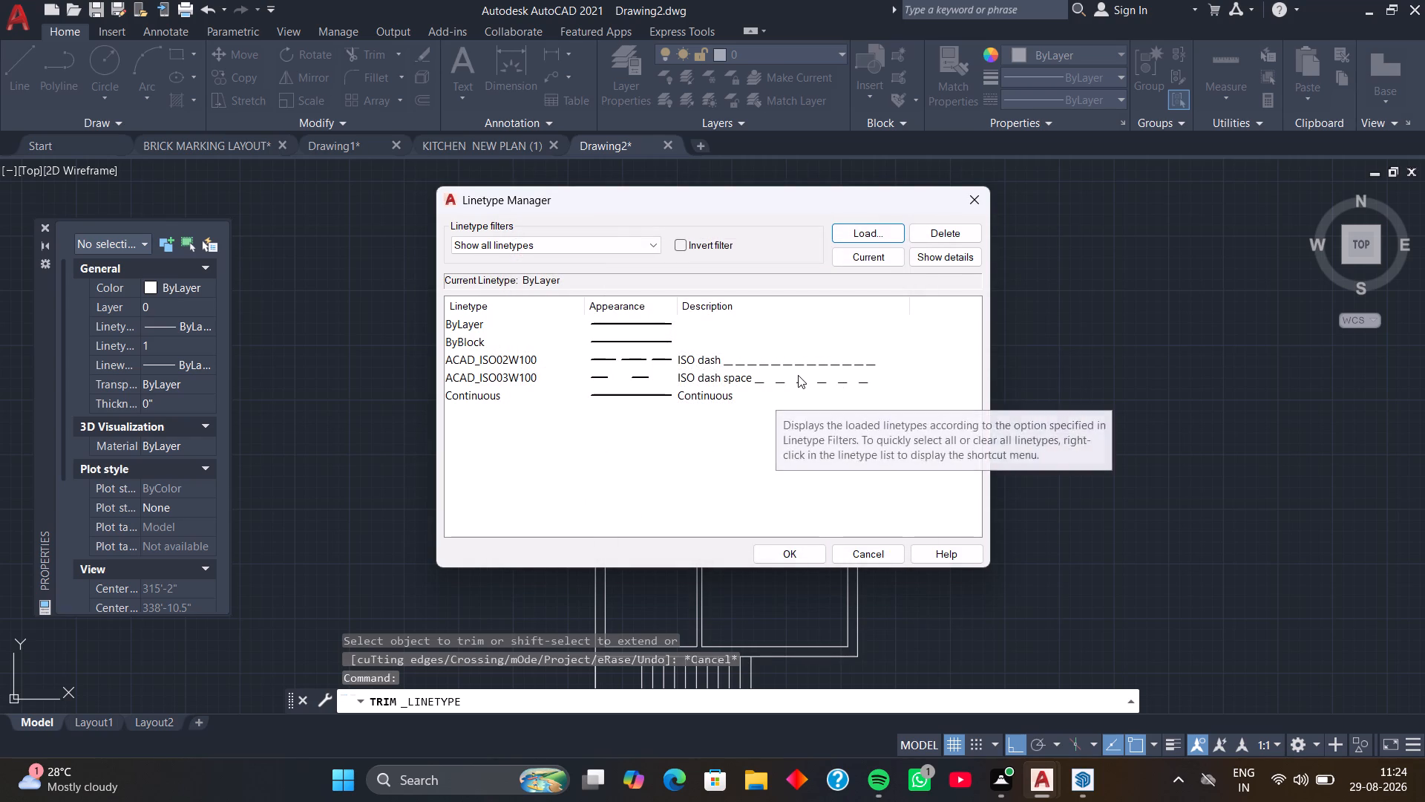
left_click(798, 375)
left_click(787, 556)
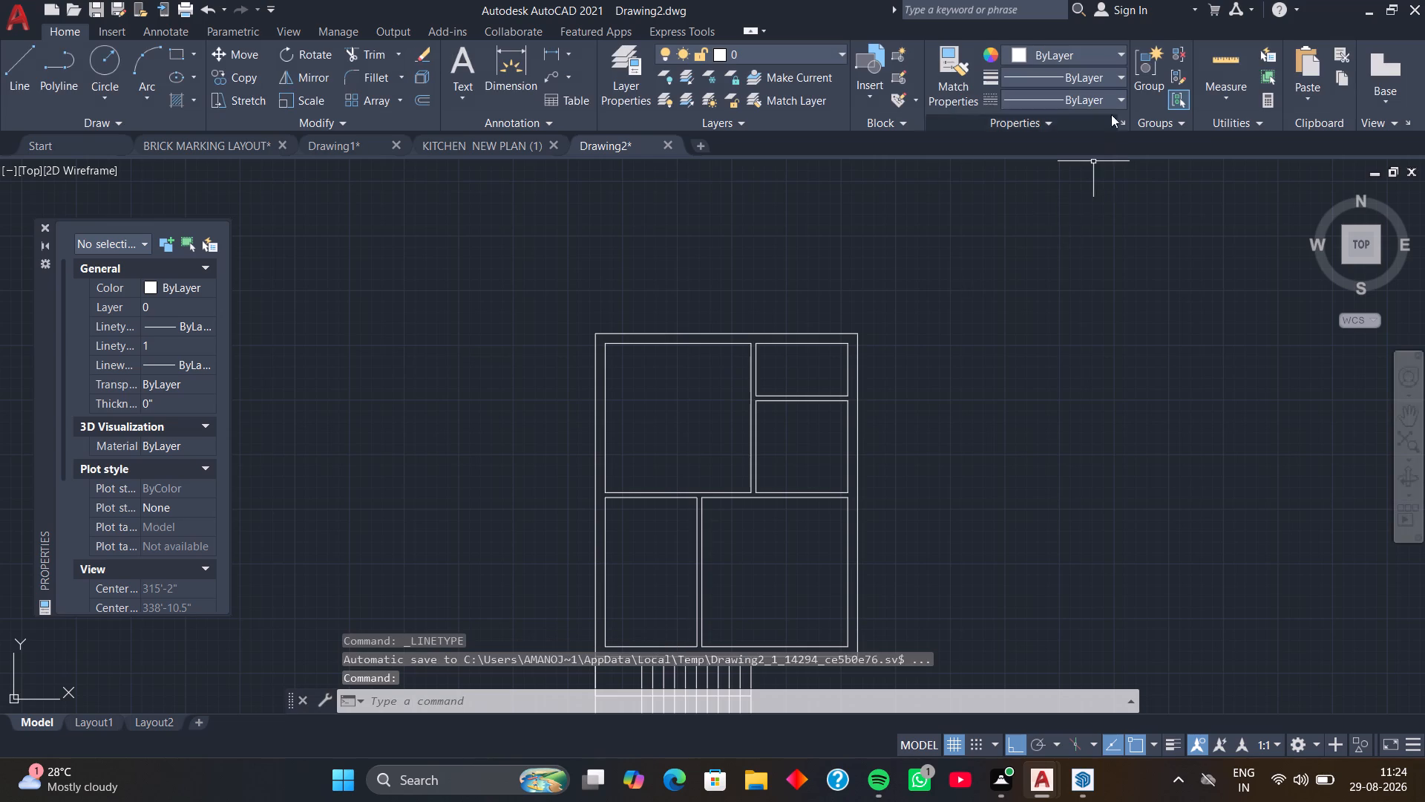
Set ACAD_ISO03W100 as the current linetype for new objects.
left_click(1117, 95)
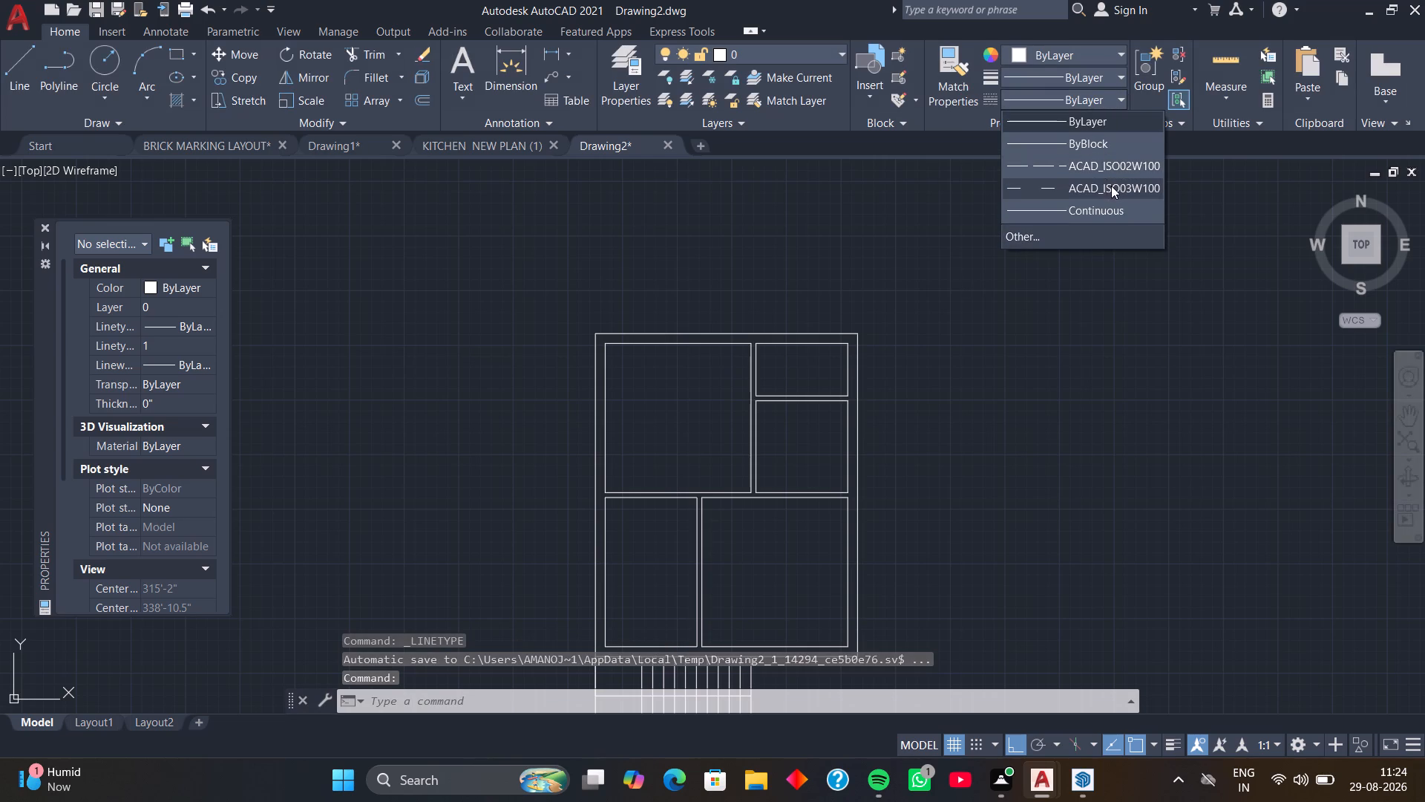
left_click(1111, 186)
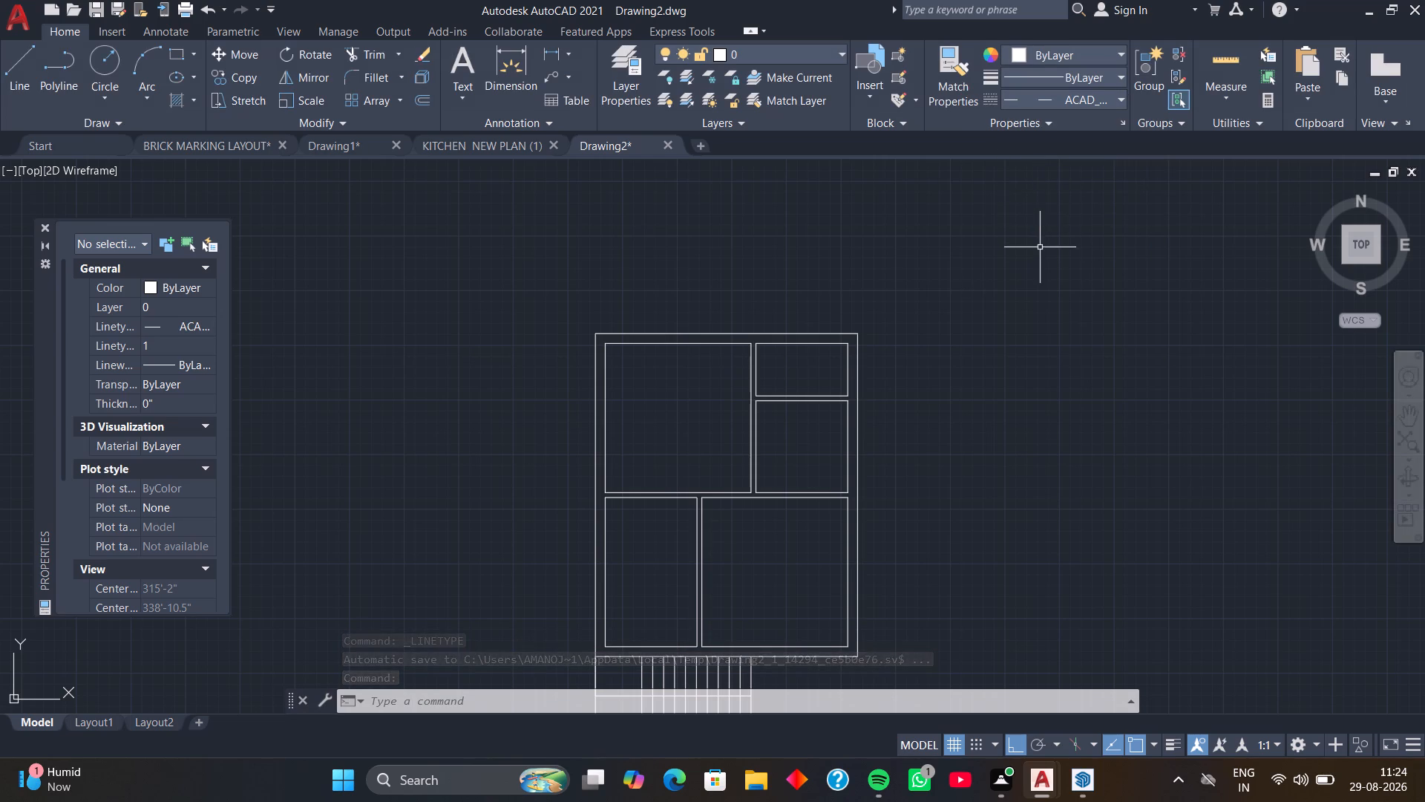
Draw dashed lines from the plan's top-right outer corner: 3' right, down level with the bottom wall's outer line, 6' further down, and left to the rightmost tread.
middle_click_drag(1028, 273, 1035, 264)
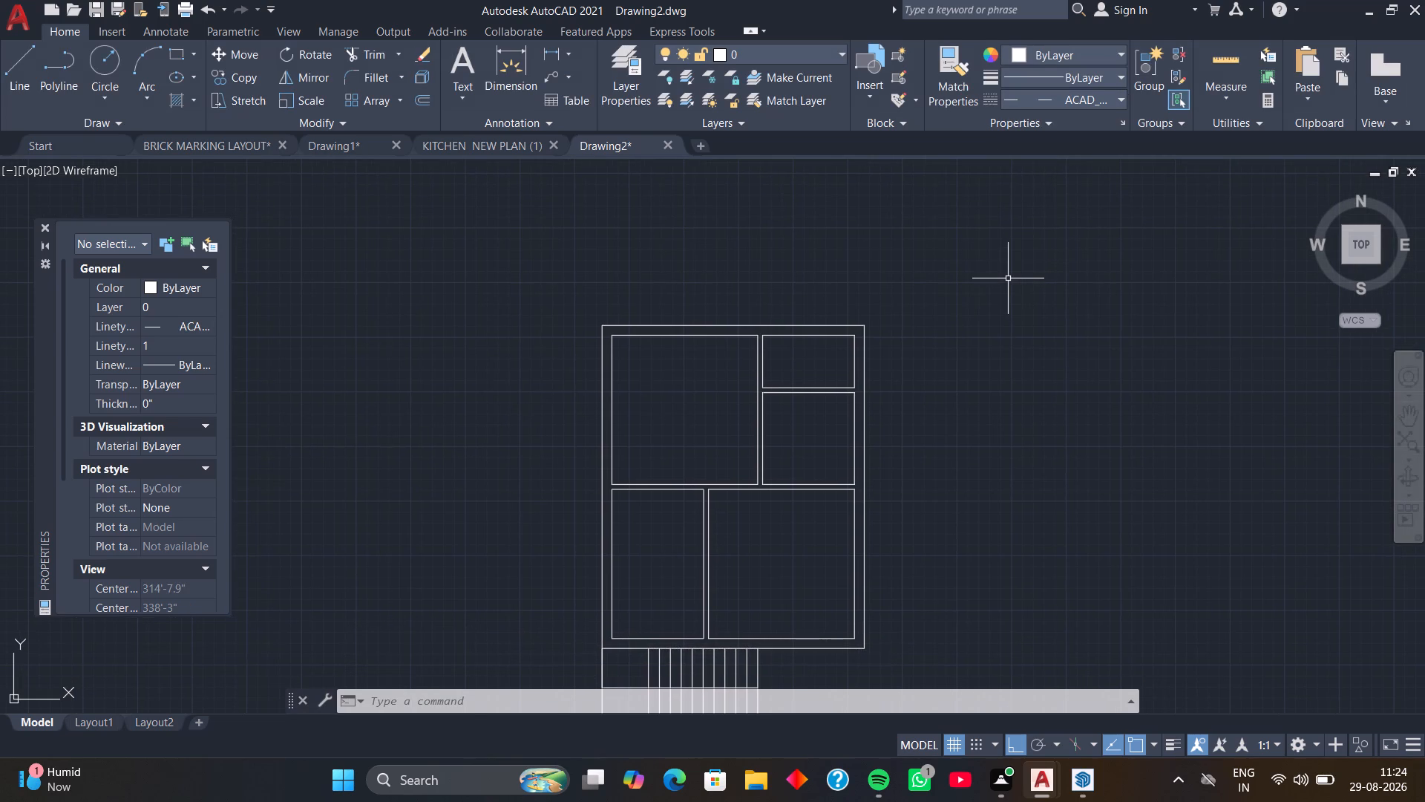
key("l")
key("space")
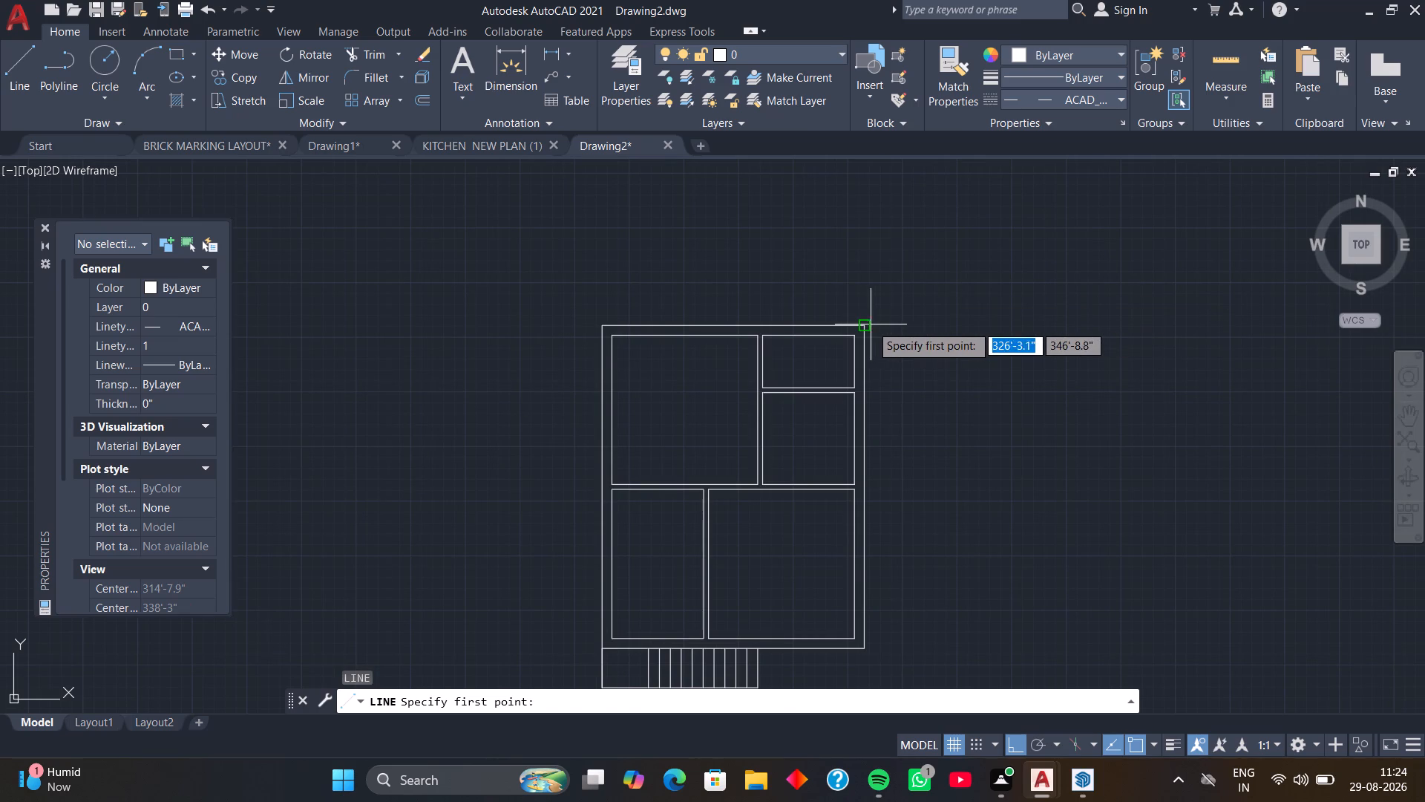
left_click(868, 325)
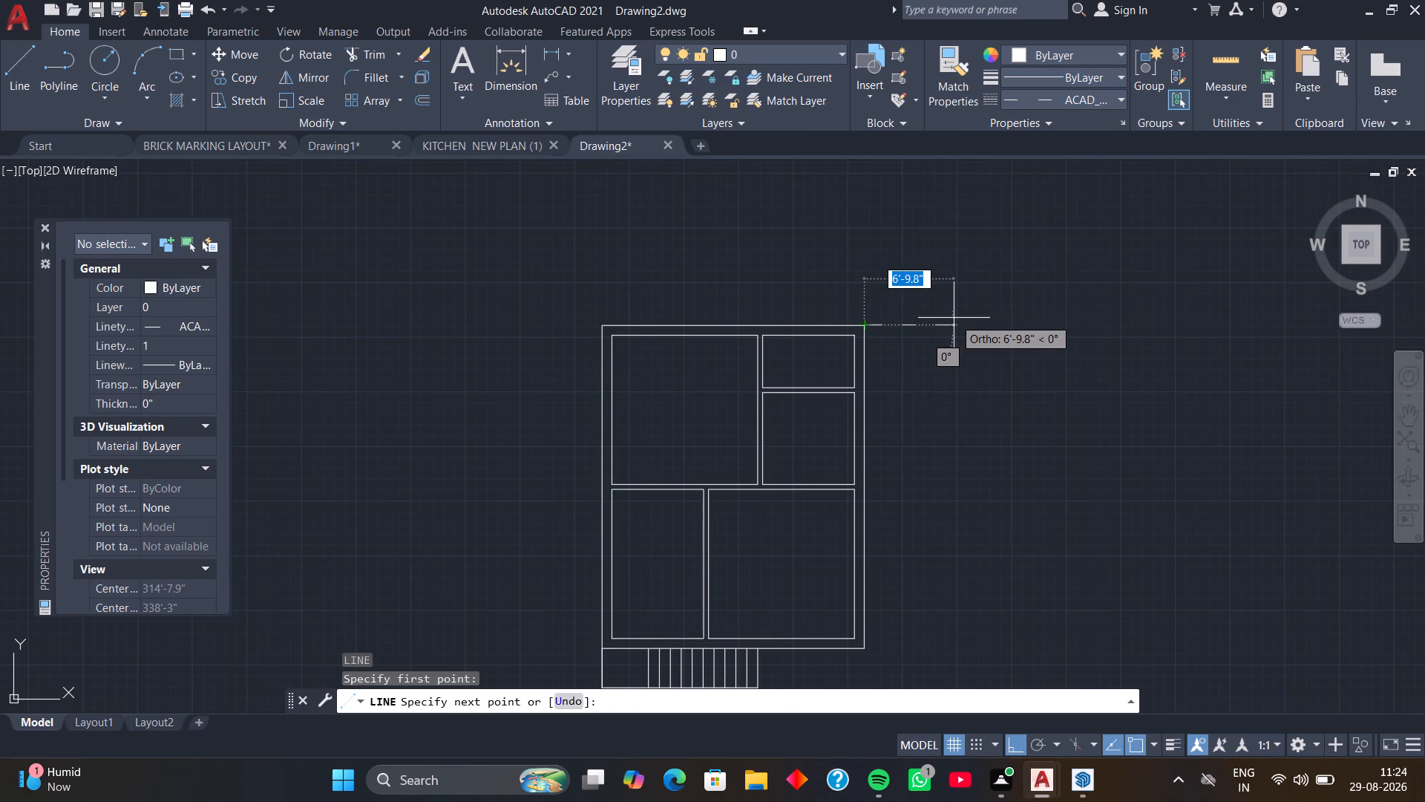
key("3")
key("apostrophe")
key("Return")
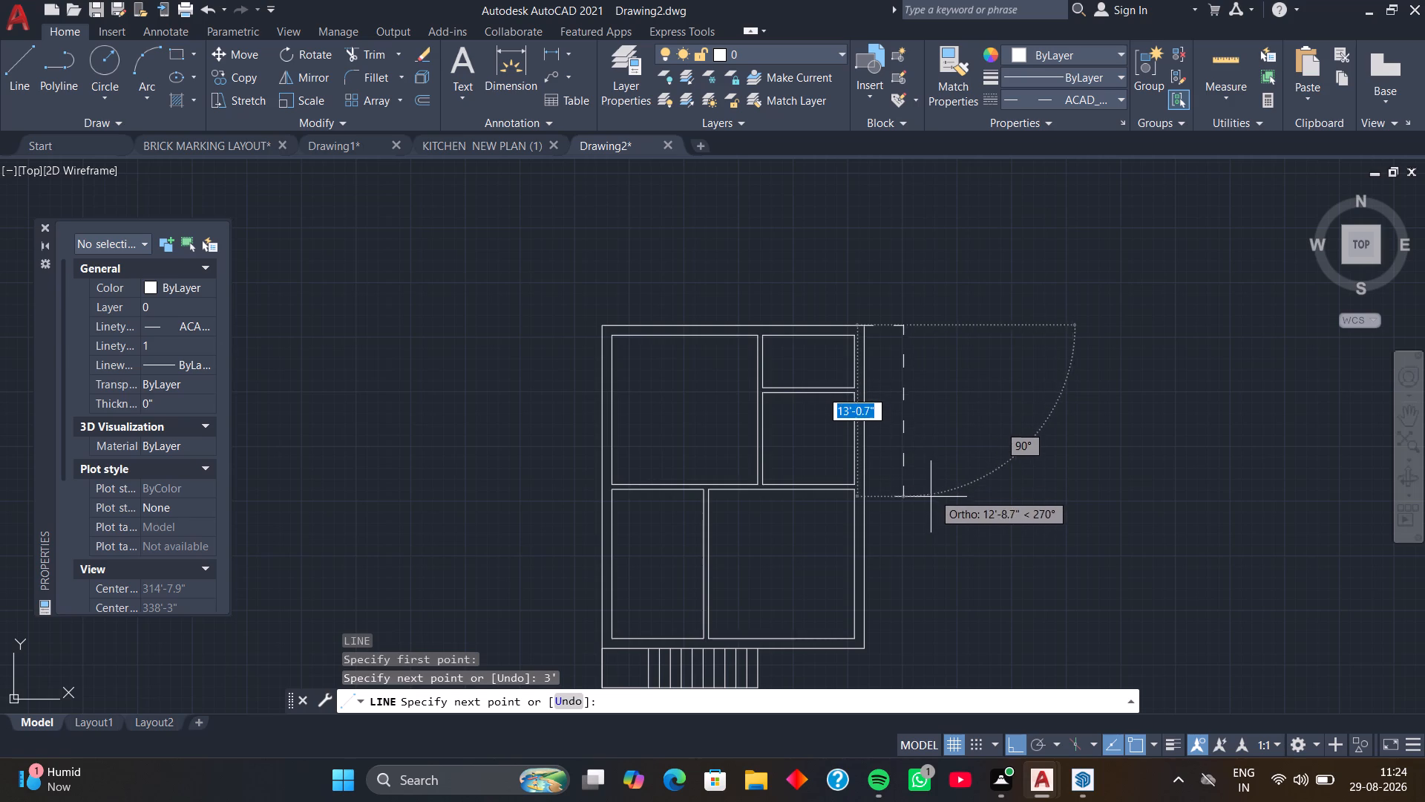
middle_click_drag(927, 542, 928, 370)
middle_click_drag(925, 461, 923, 431)
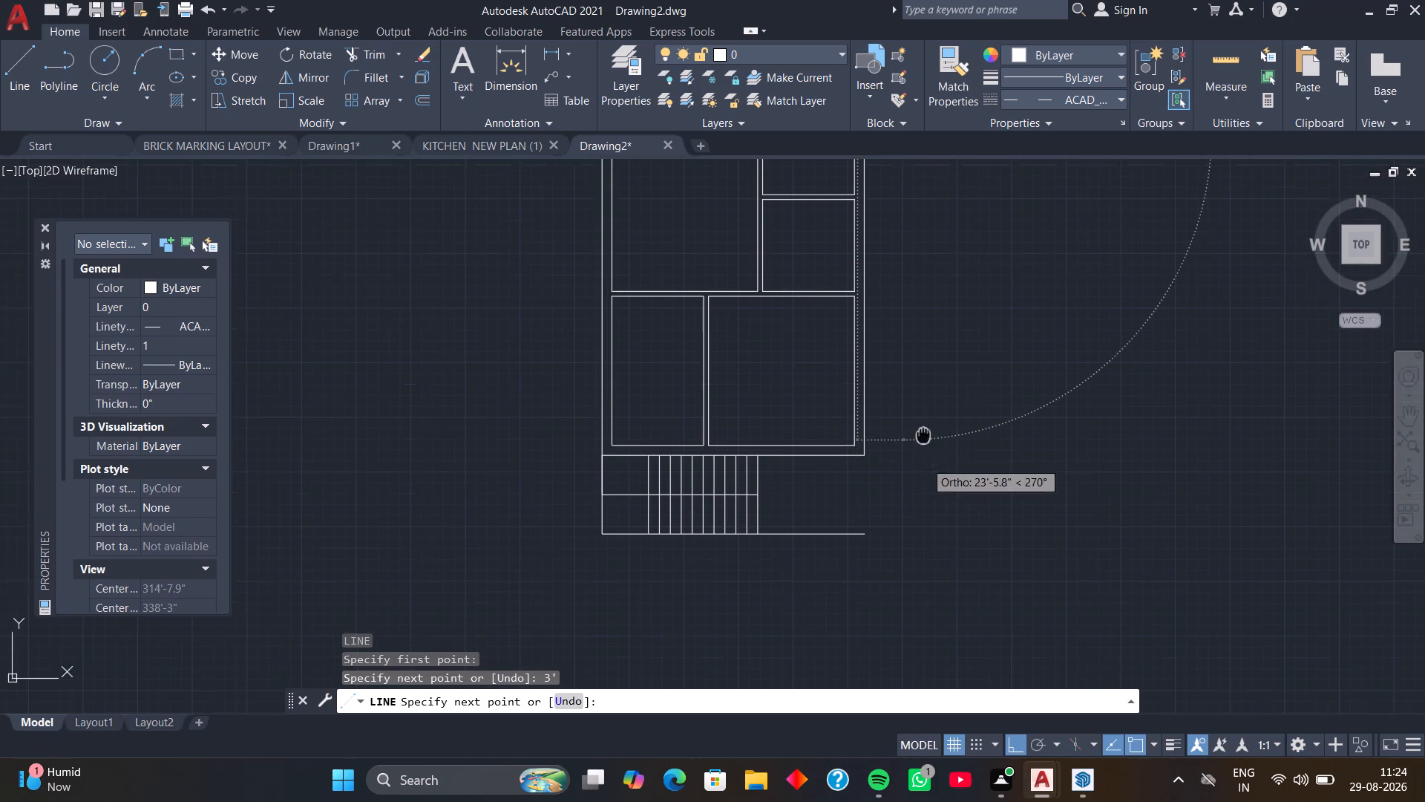
middle_click_drag(923, 431, 923, 428)
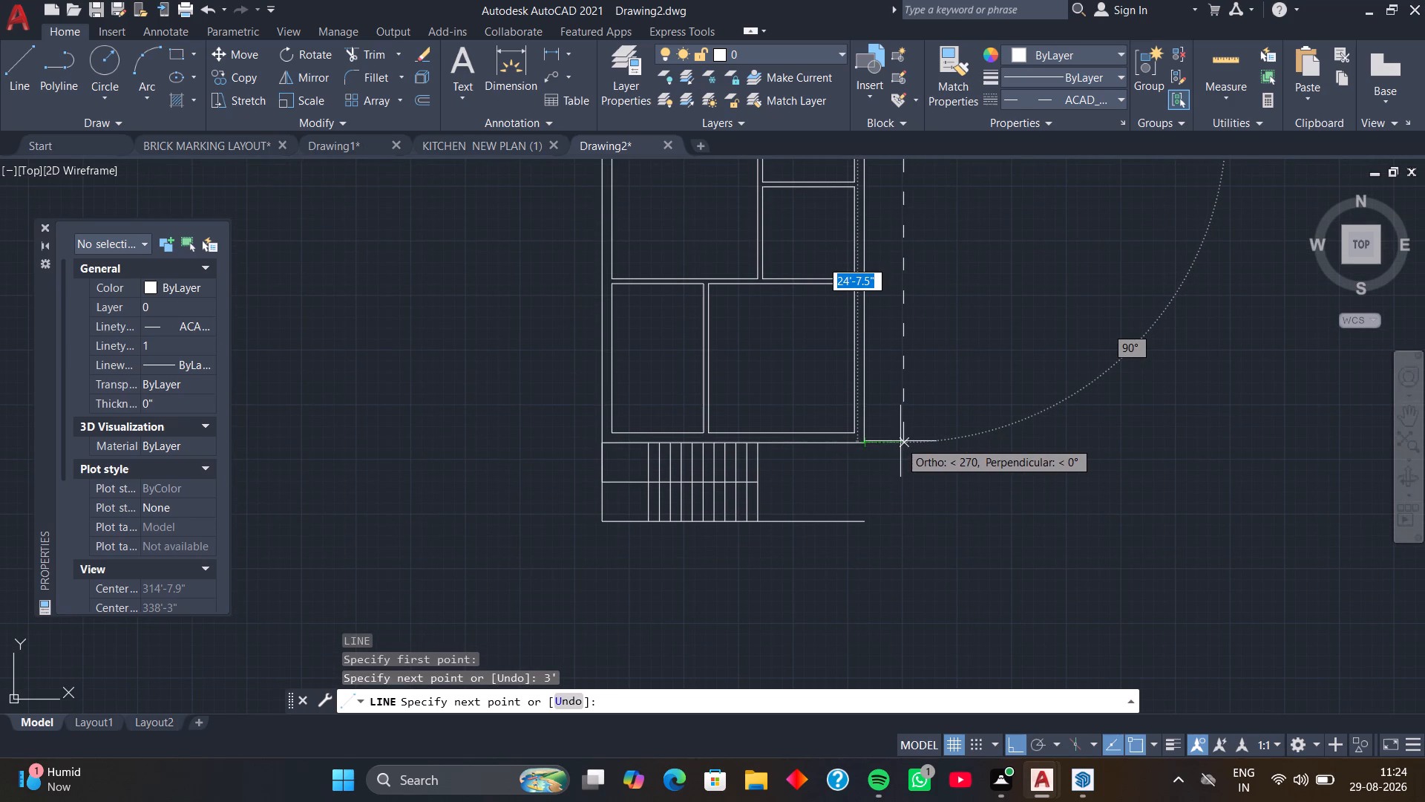
left_click(903, 441)
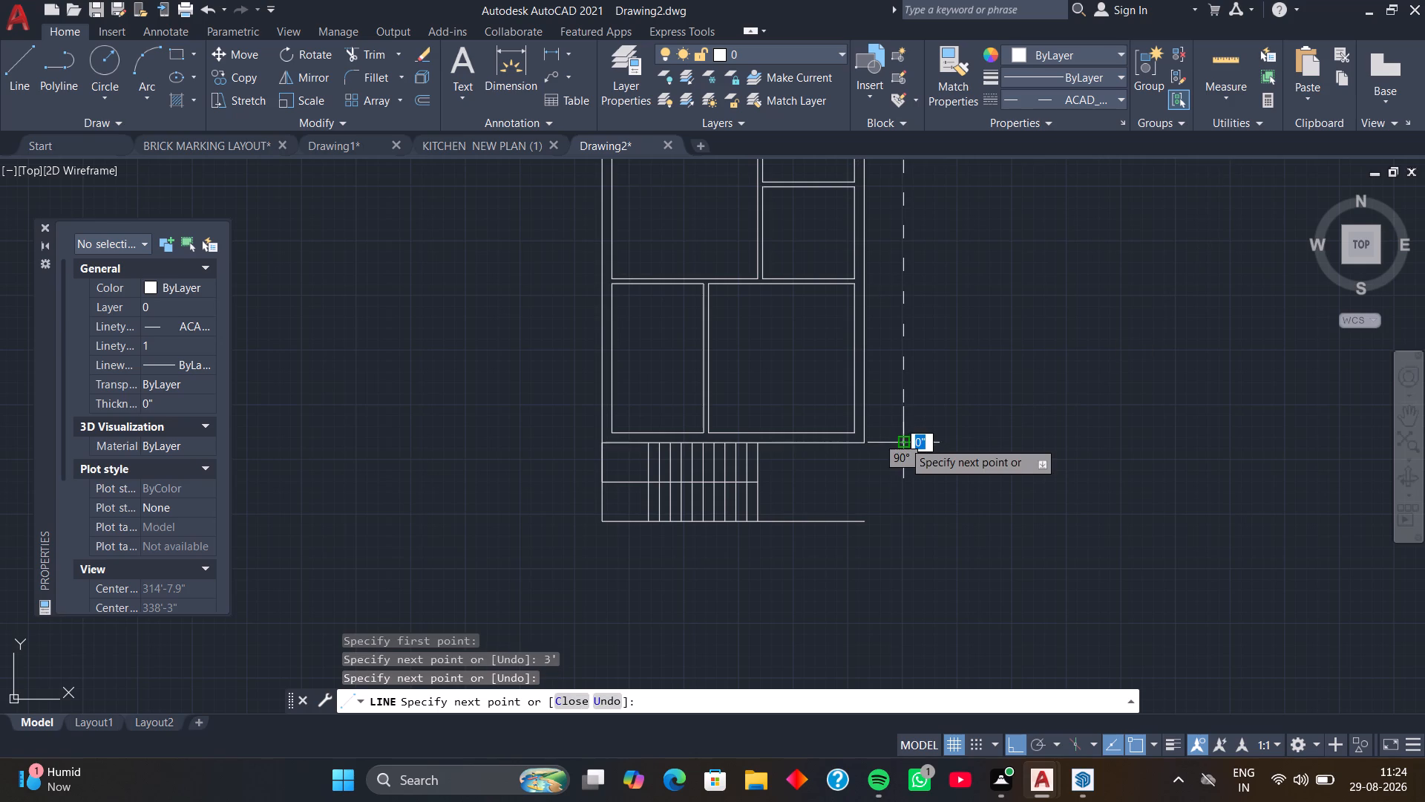
key("6")
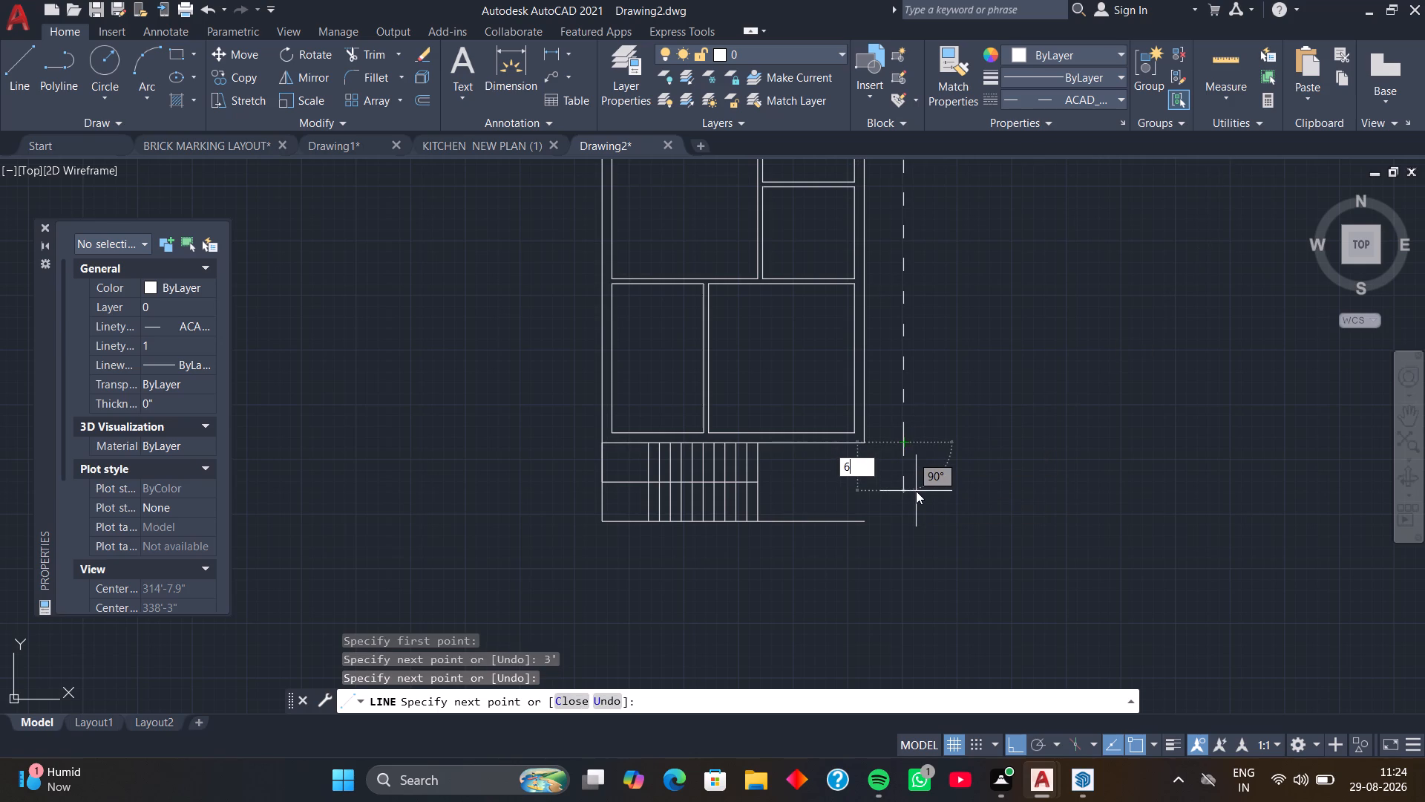
key("apostrophe")
key("Return")
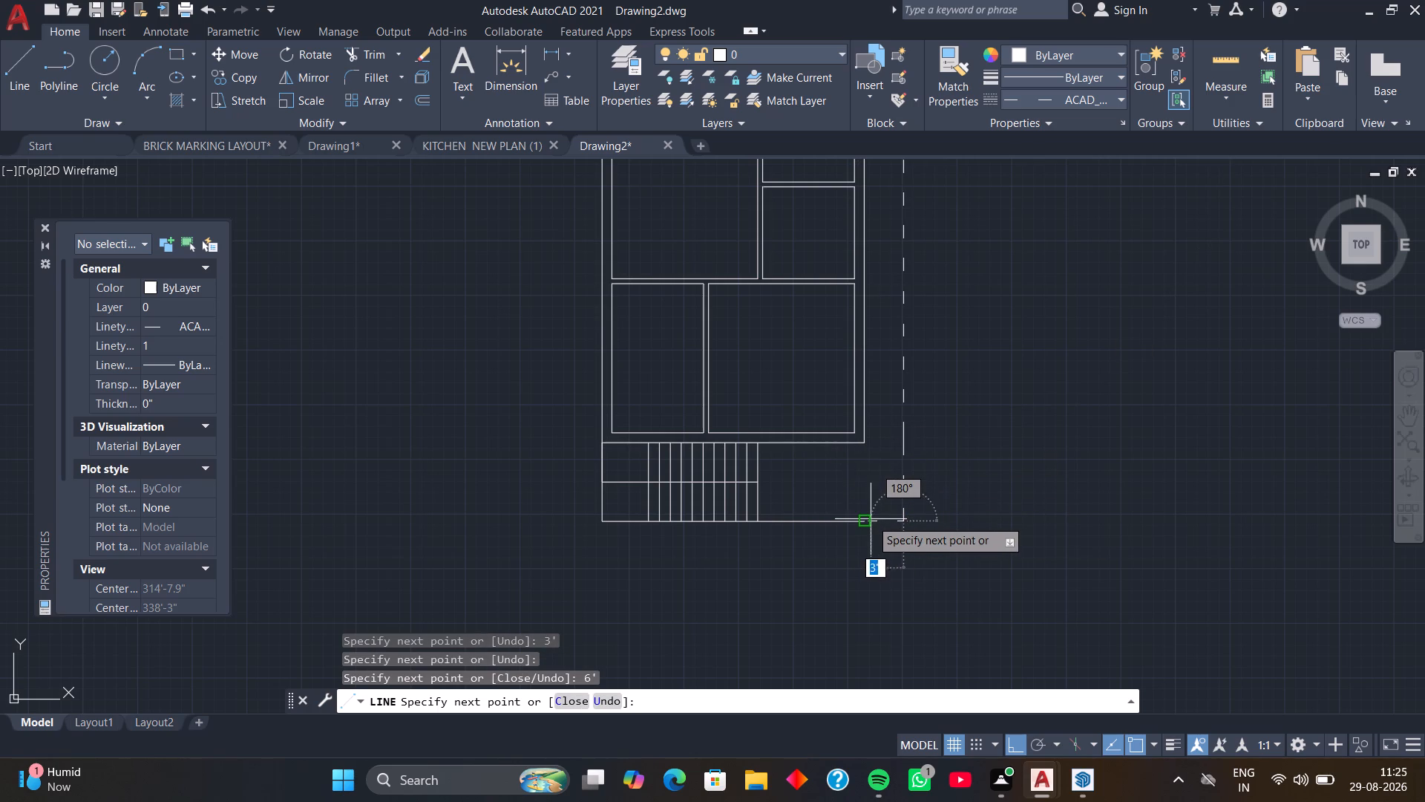
left_click(758, 525)
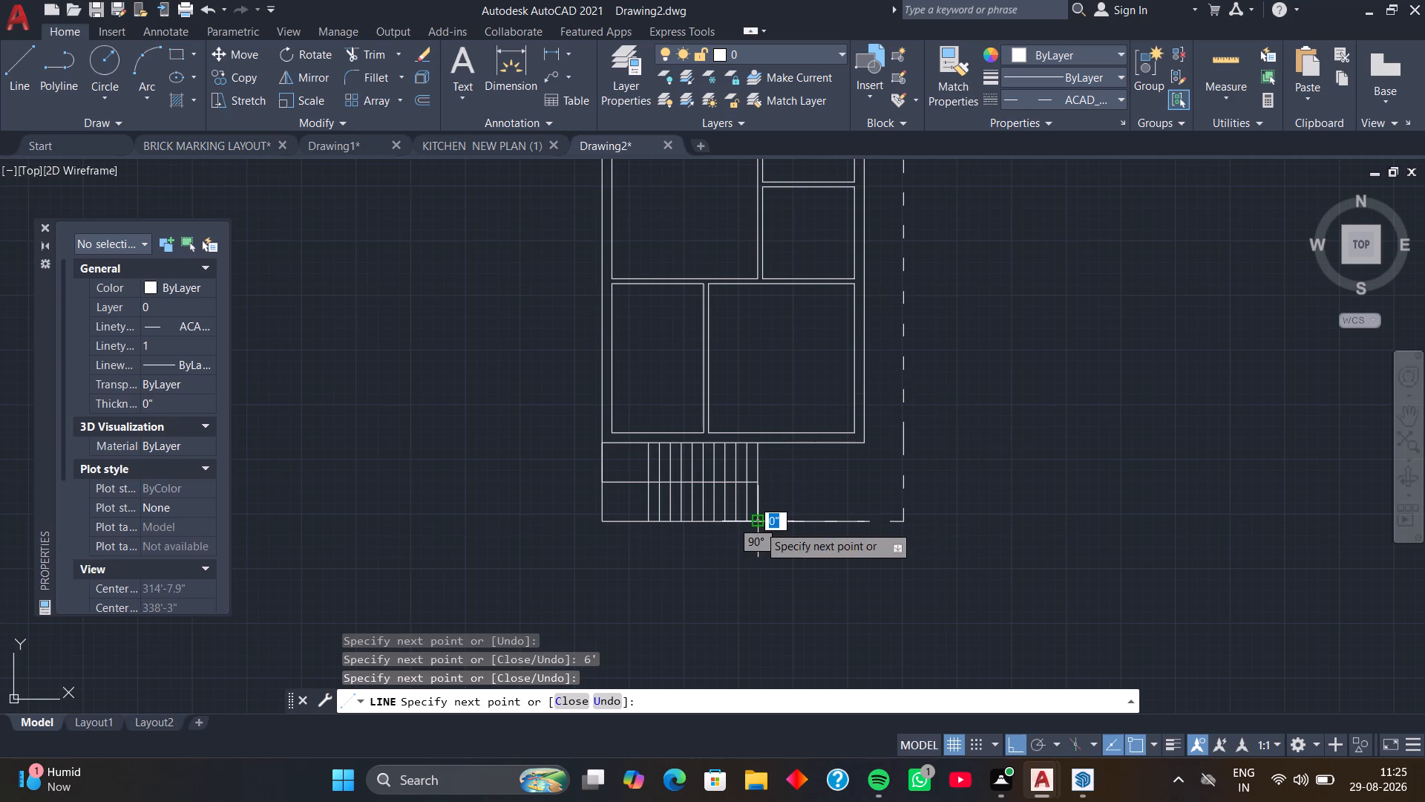
key("space")
Erase the full-length solid horizontal line along the bottom of the staircase area, keeping the dashed line that overlaps it.
scroll(851, 535, "up", 3)
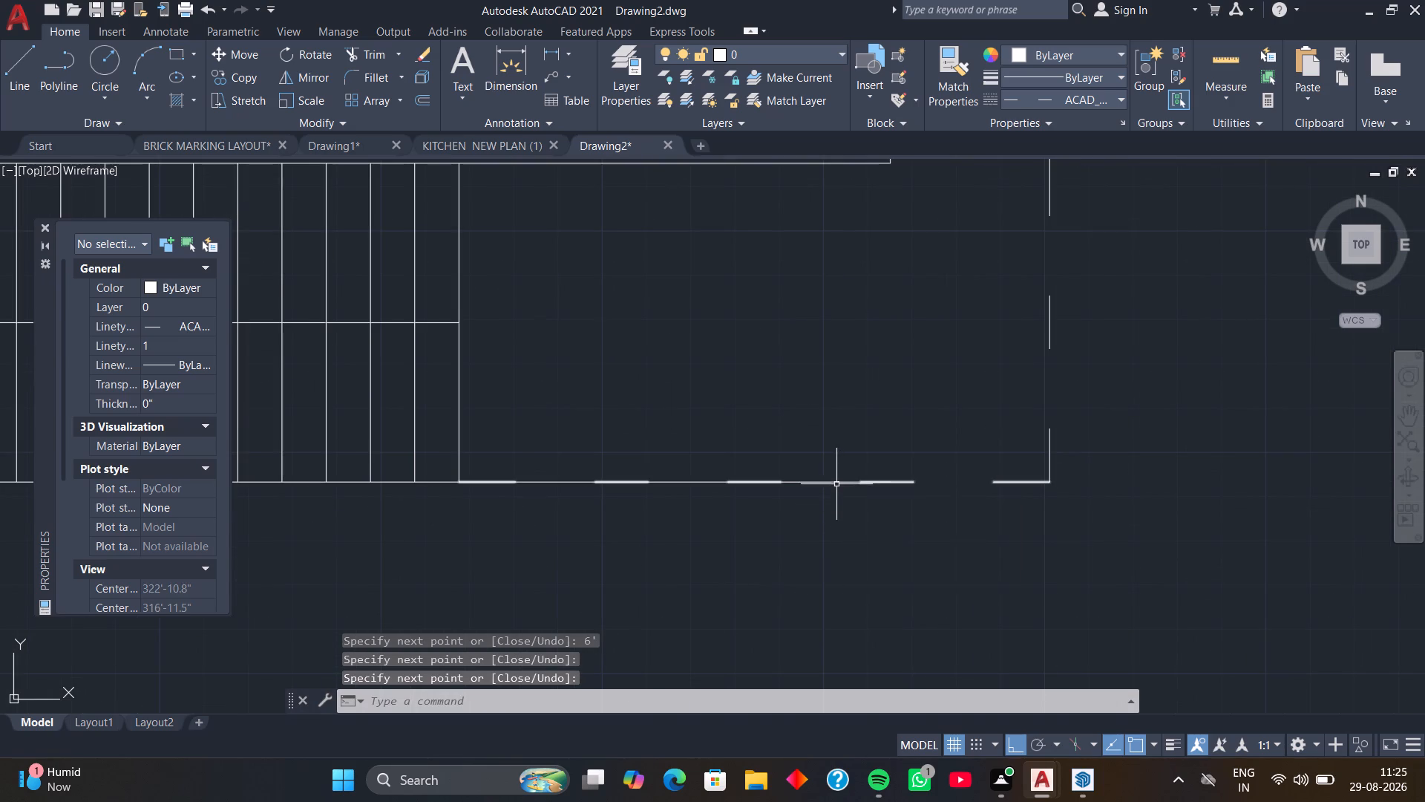
scroll(836, 486, "up", 3)
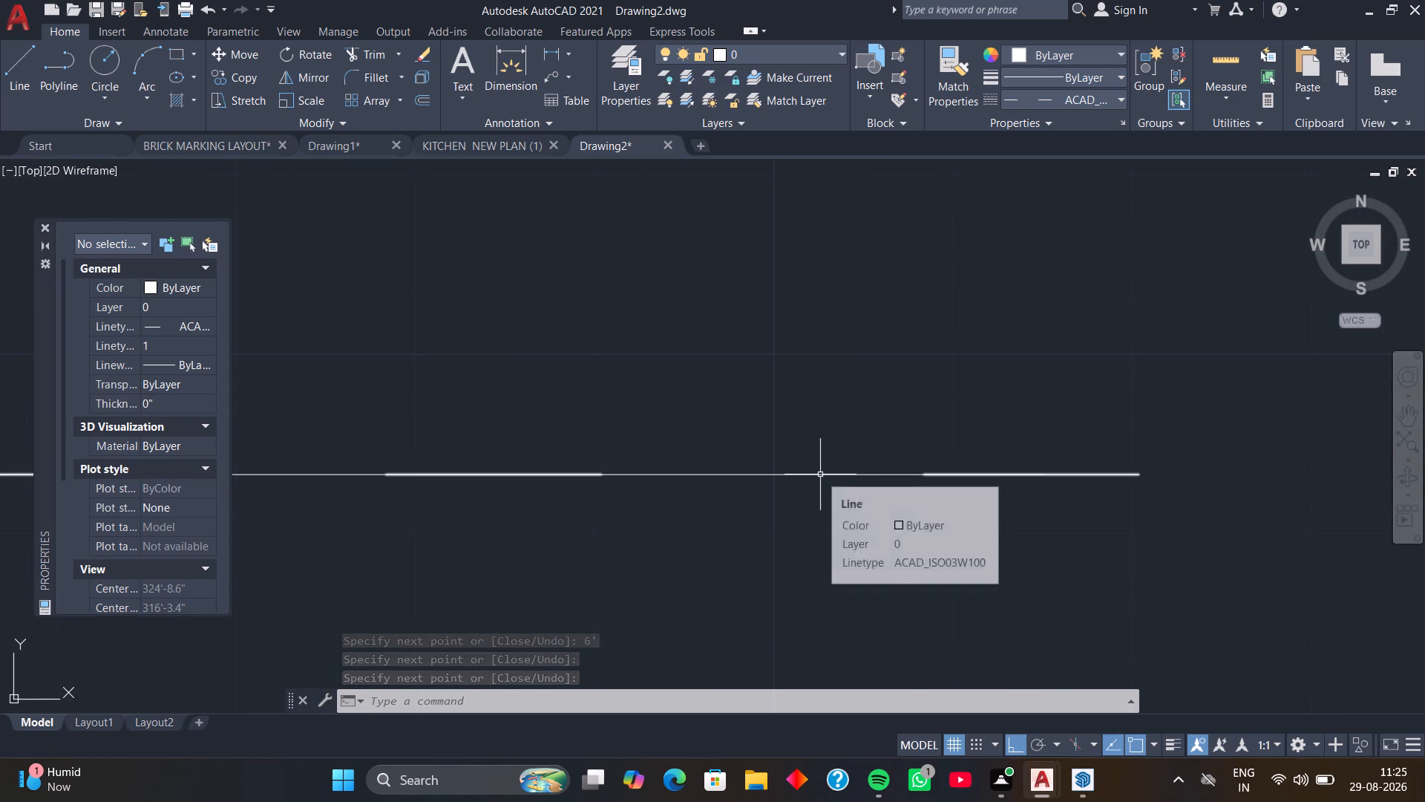
left_click(1115, 473)
scroll(882, 519, "down", 1)
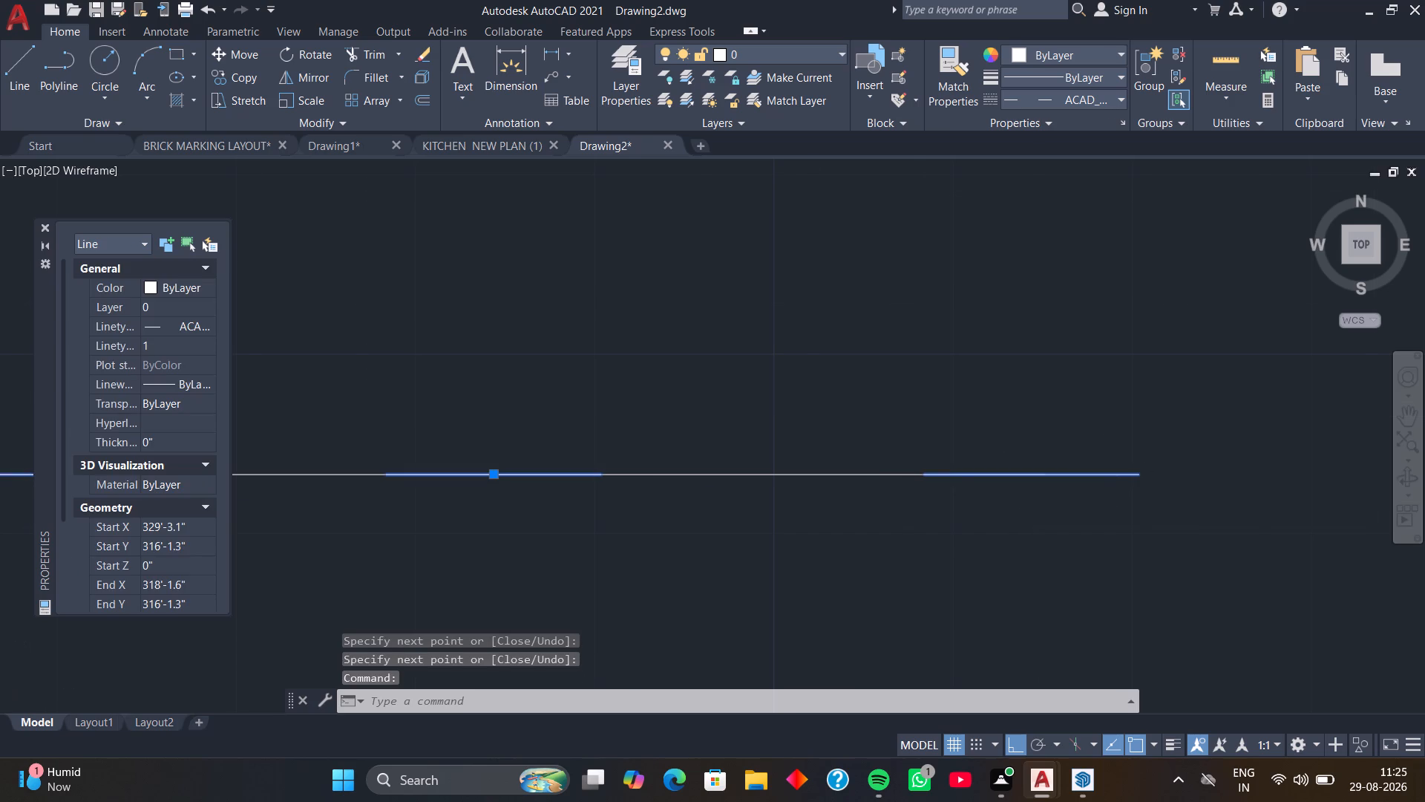
scroll(876, 519, "down", 2)
middle_click_drag(862, 540, 858, 495)
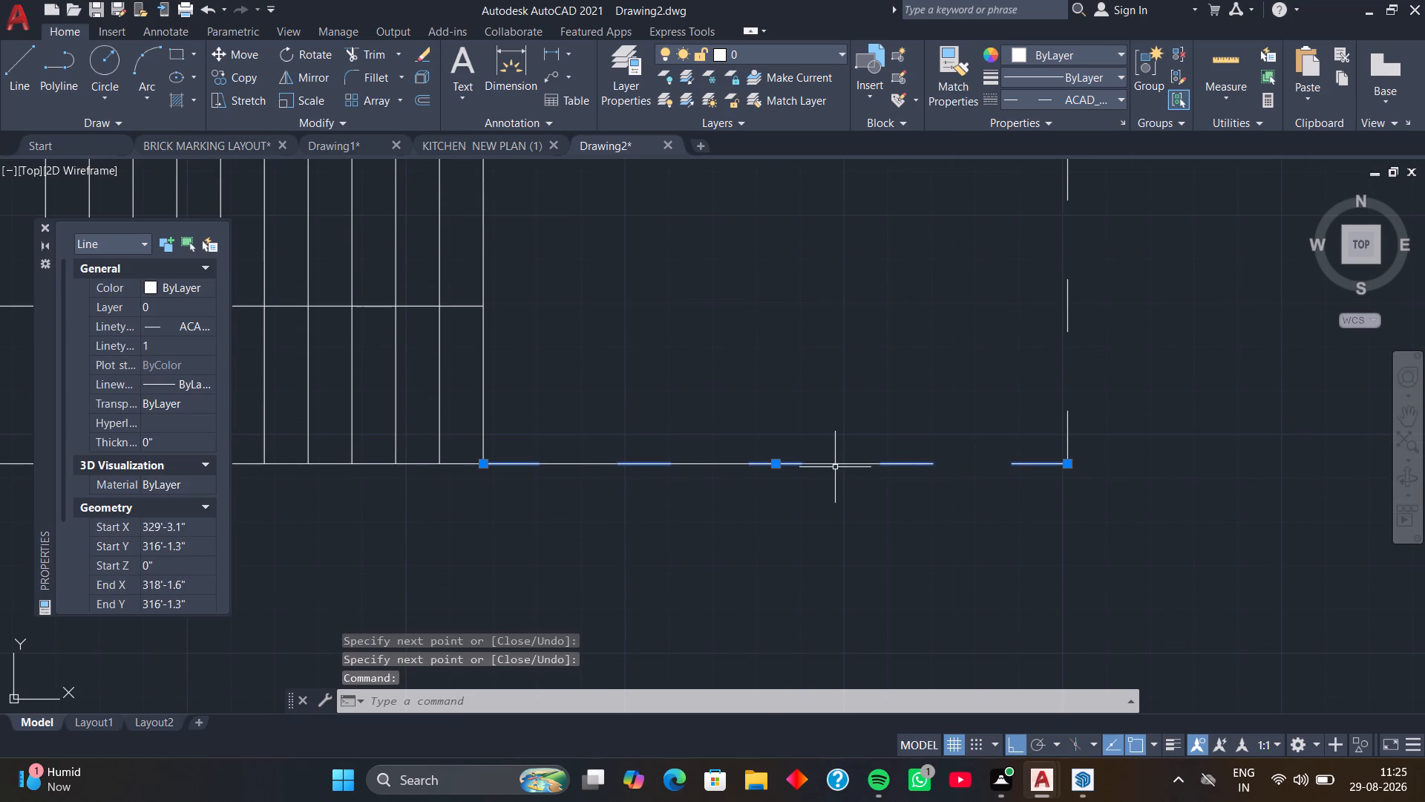
left_click(835, 465)
left_click(836, 461)
left_click(836, 469)
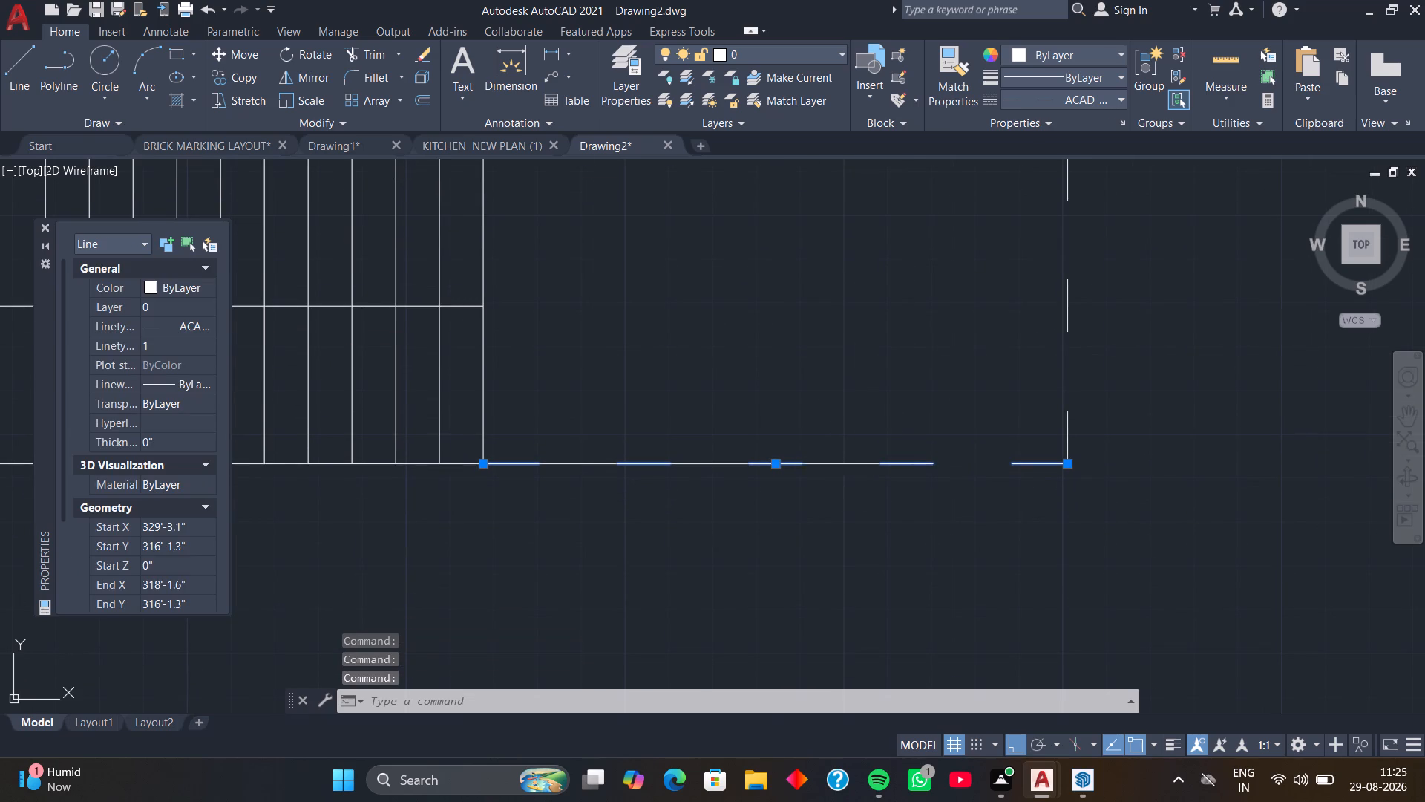
left_click(843, 449)
left_click(822, 472)
left_click(842, 449)
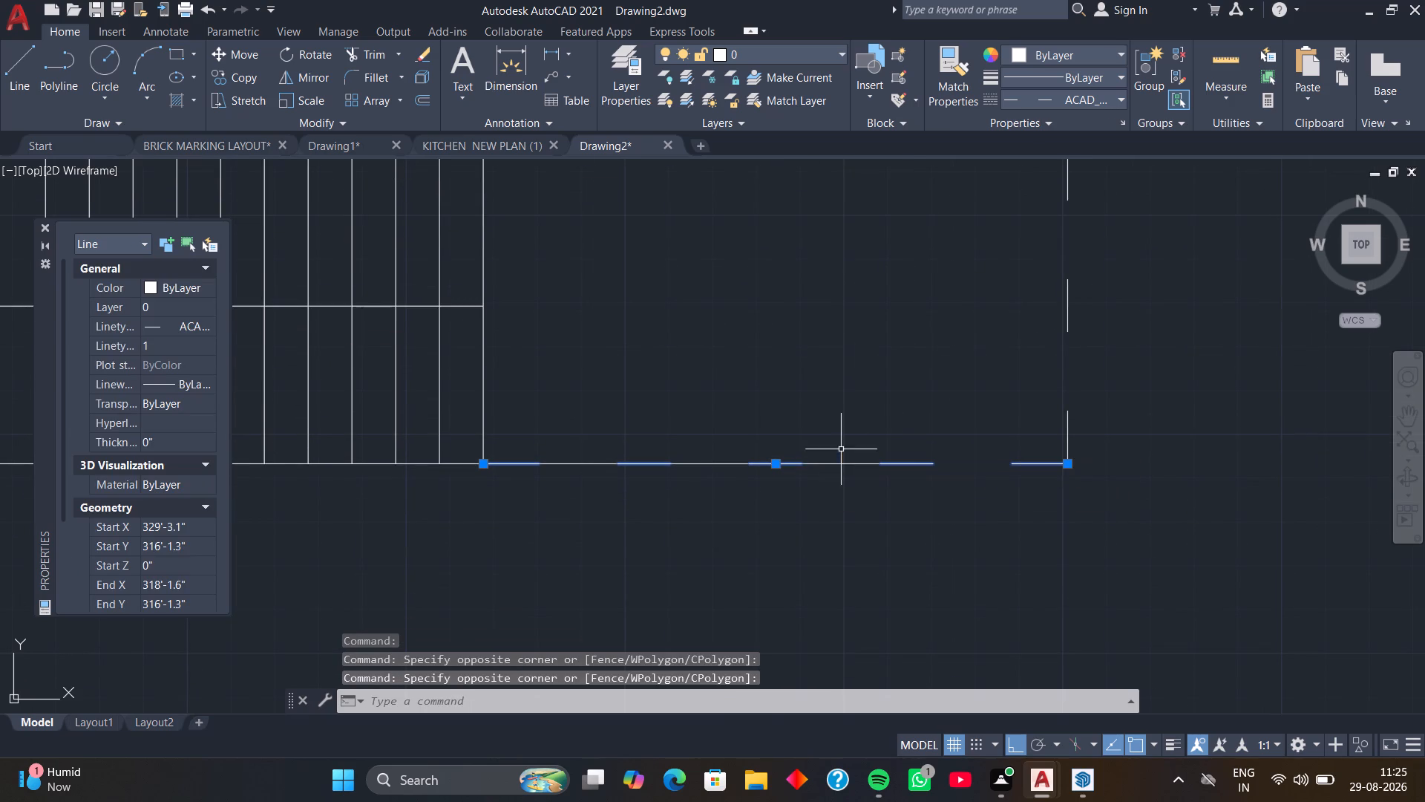
left_click(847, 439)
left_click(828, 473)
scroll(836, 489, "down", 1)
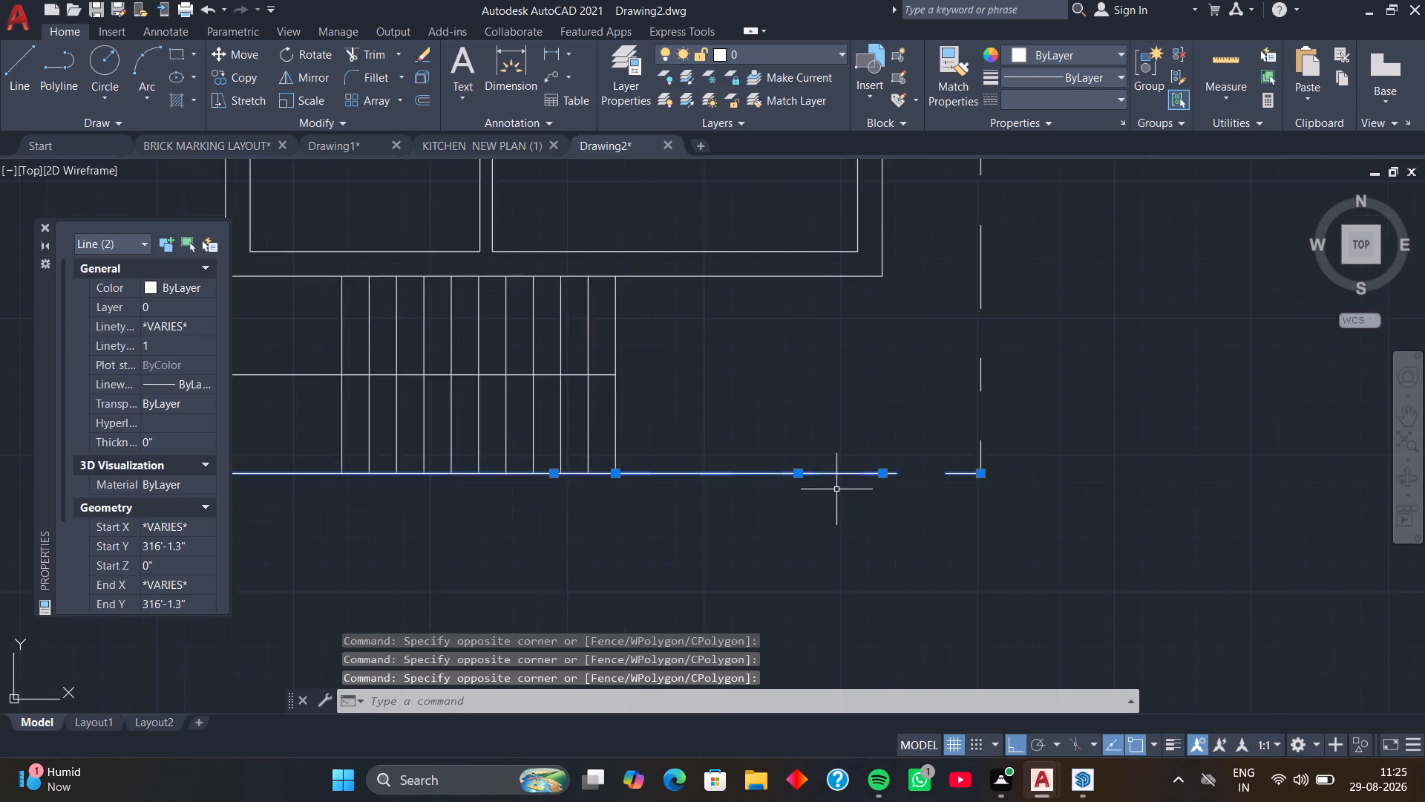
scroll(836, 490, "down", 1)
middle_click_drag(849, 517, 852, 501)
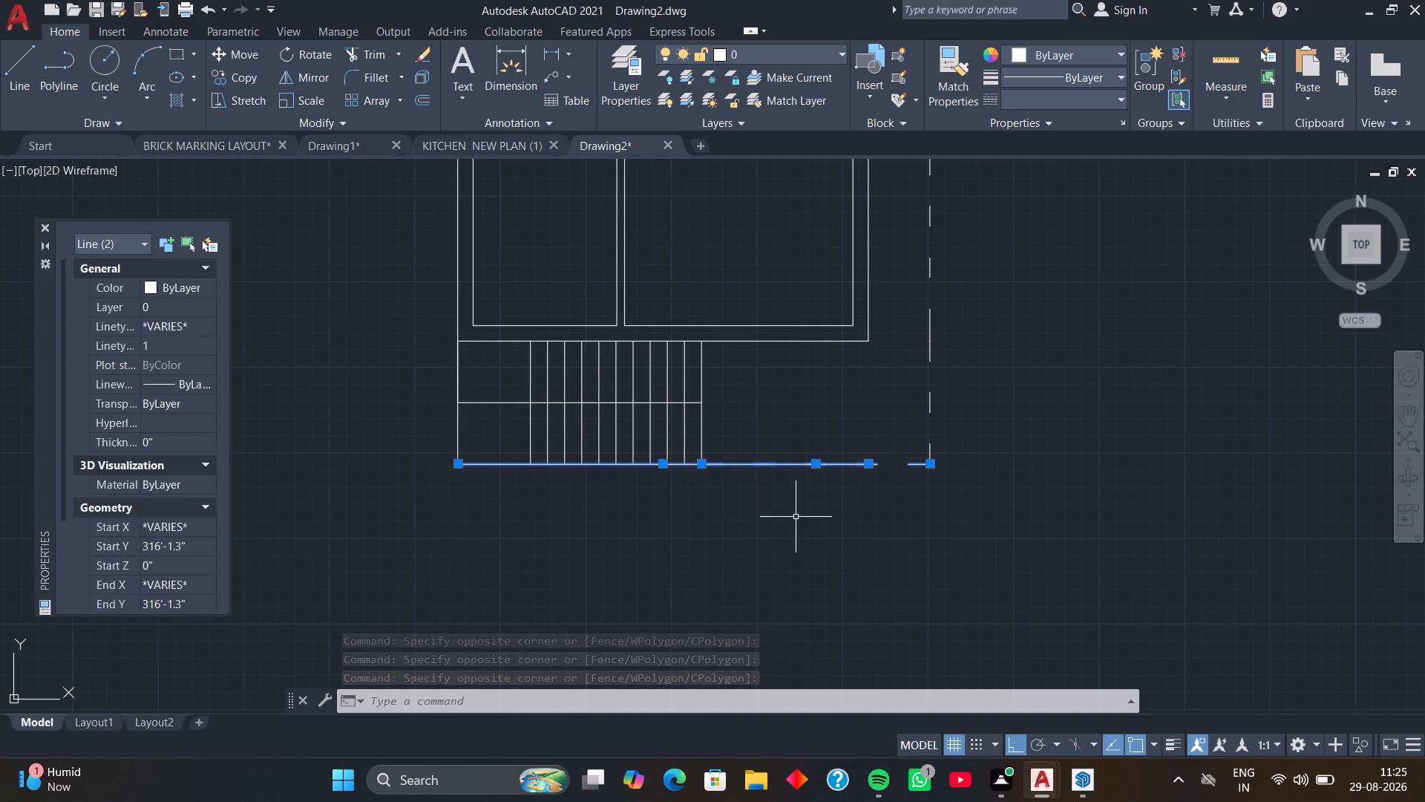
left_click(914, 464, "shift")
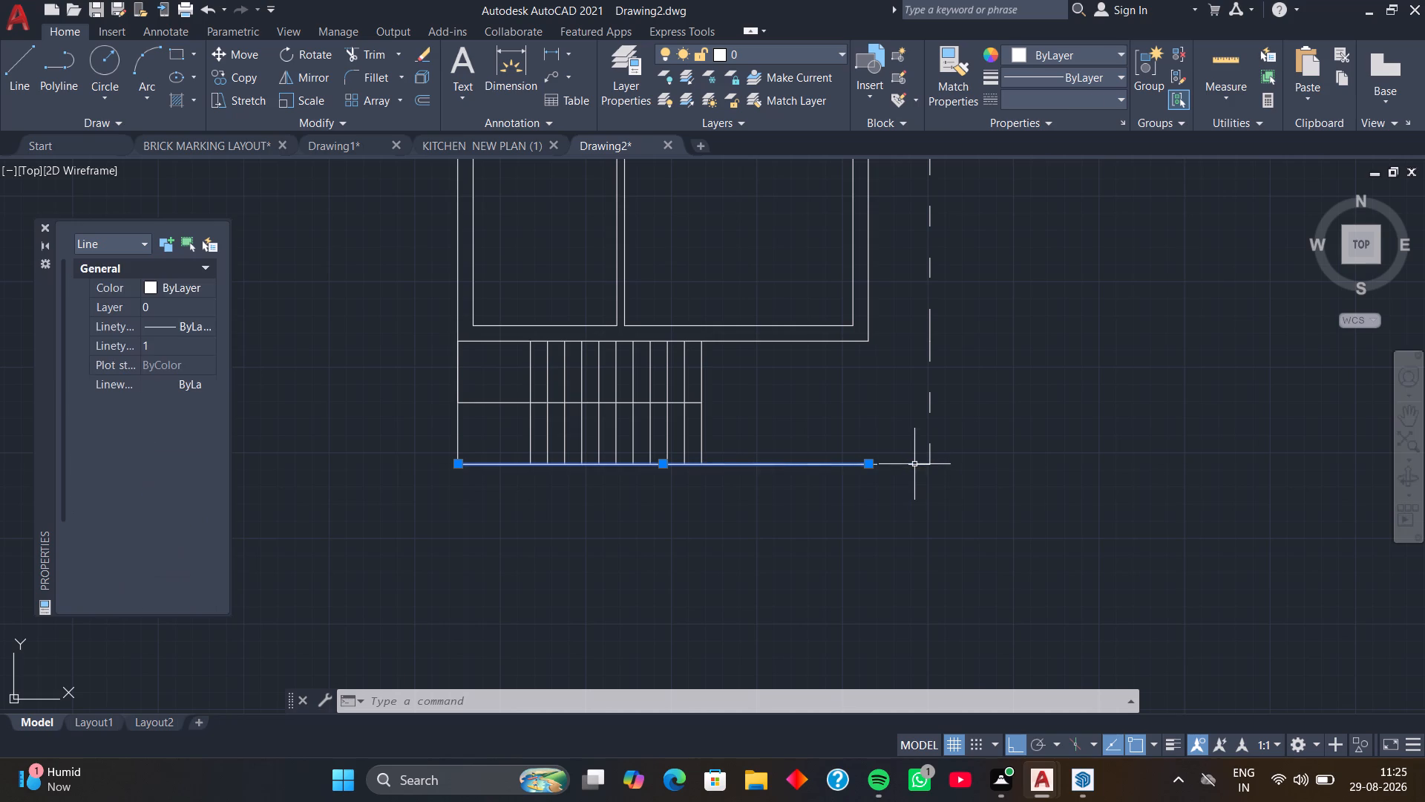
left_click(839, 463, "shift")
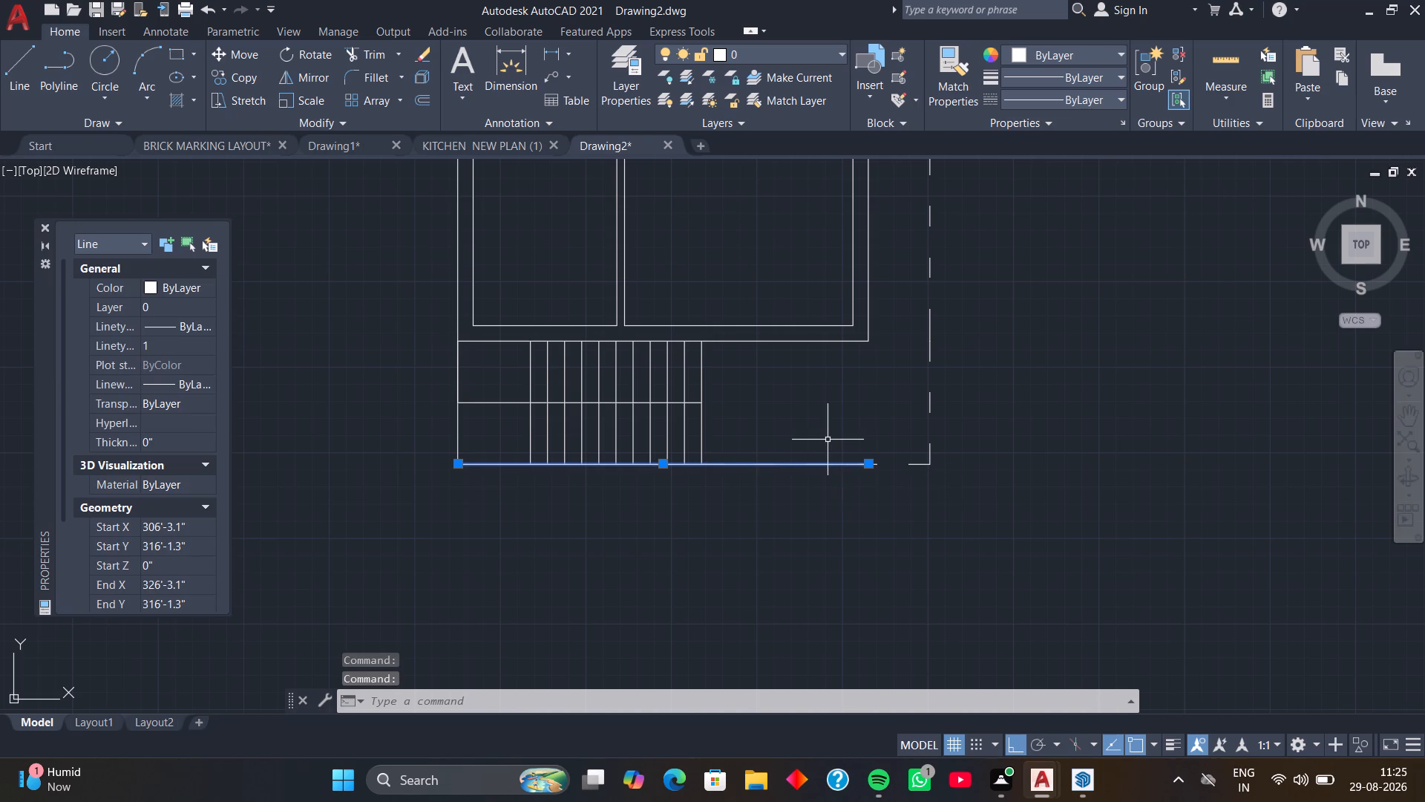
key("Delete")
Set the current linetype back to ByLayer for new objects.
middle_click_drag(733, 518, 782, 508)
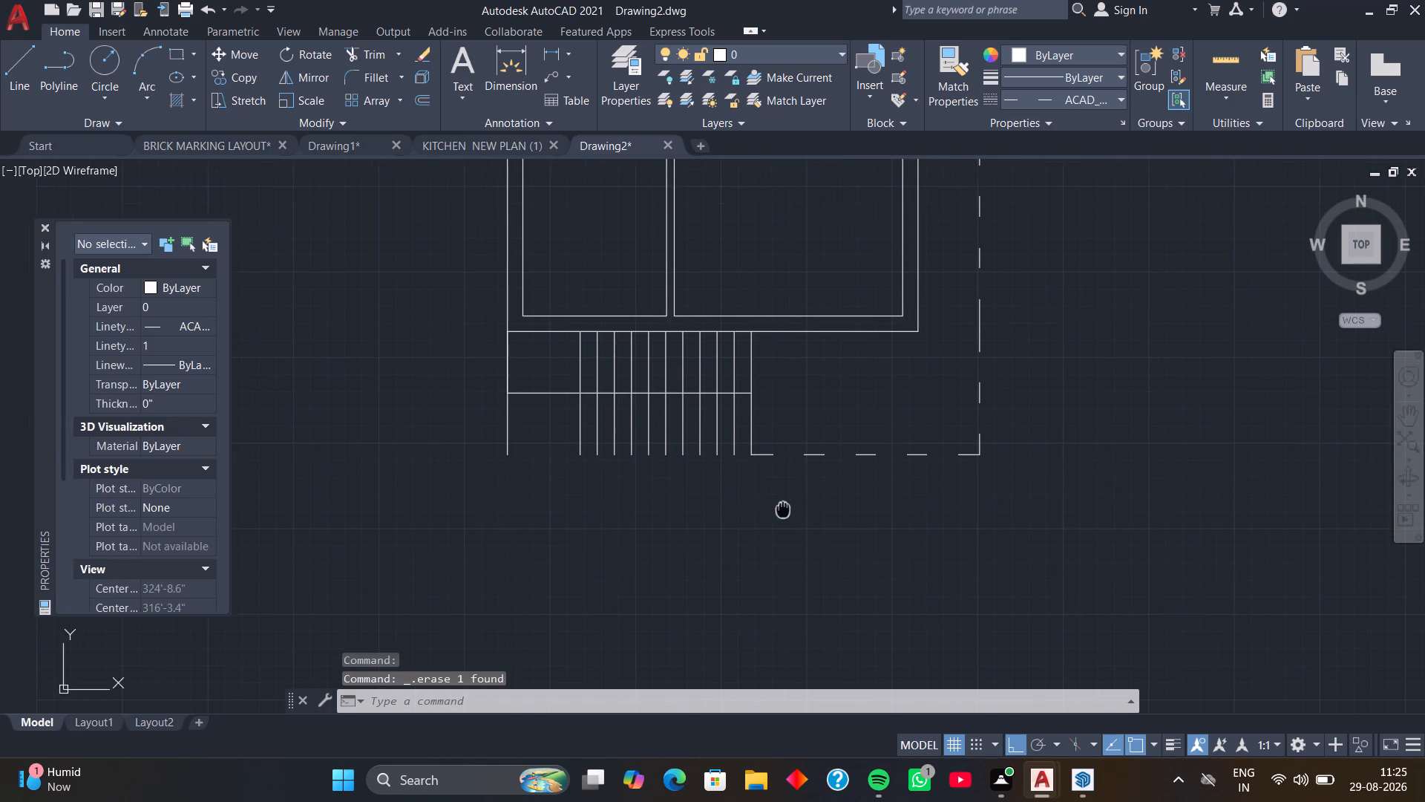
key("l")
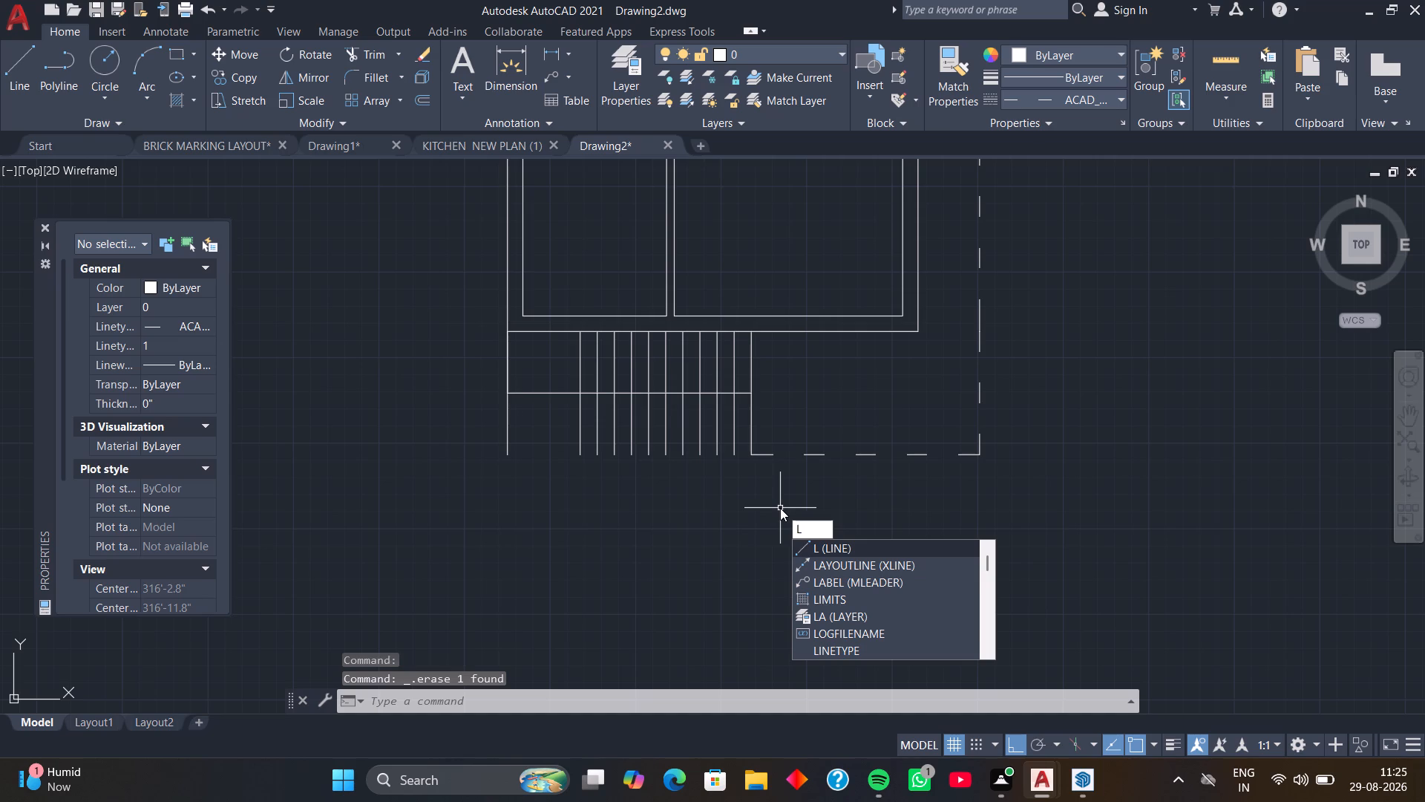
key("Escape")
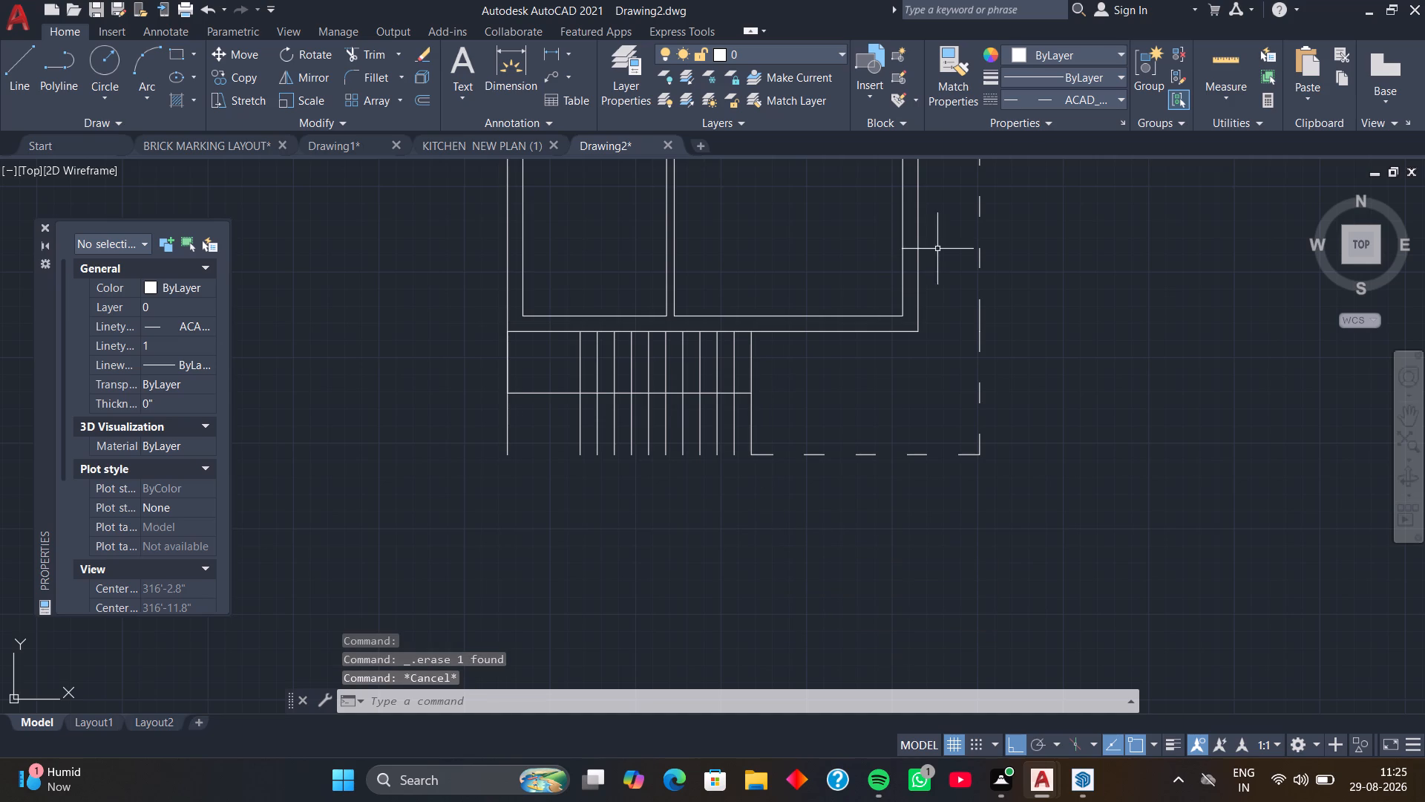
left_click(1120, 96)
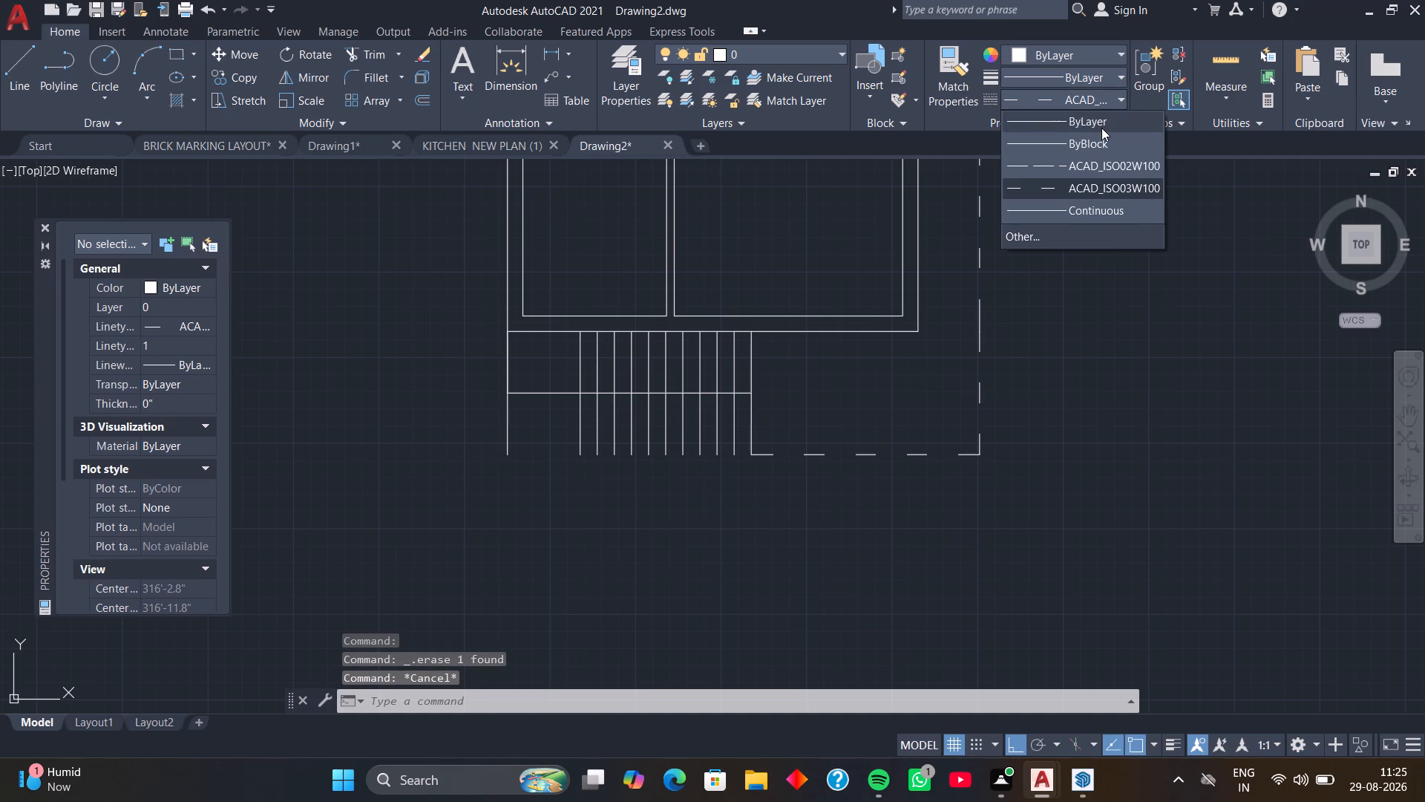
left_click(1101, 128)
Draw a solid line closing the bottom of the staircase area, from the rightmost tread's lower end to the left outer wall line.
key("l")
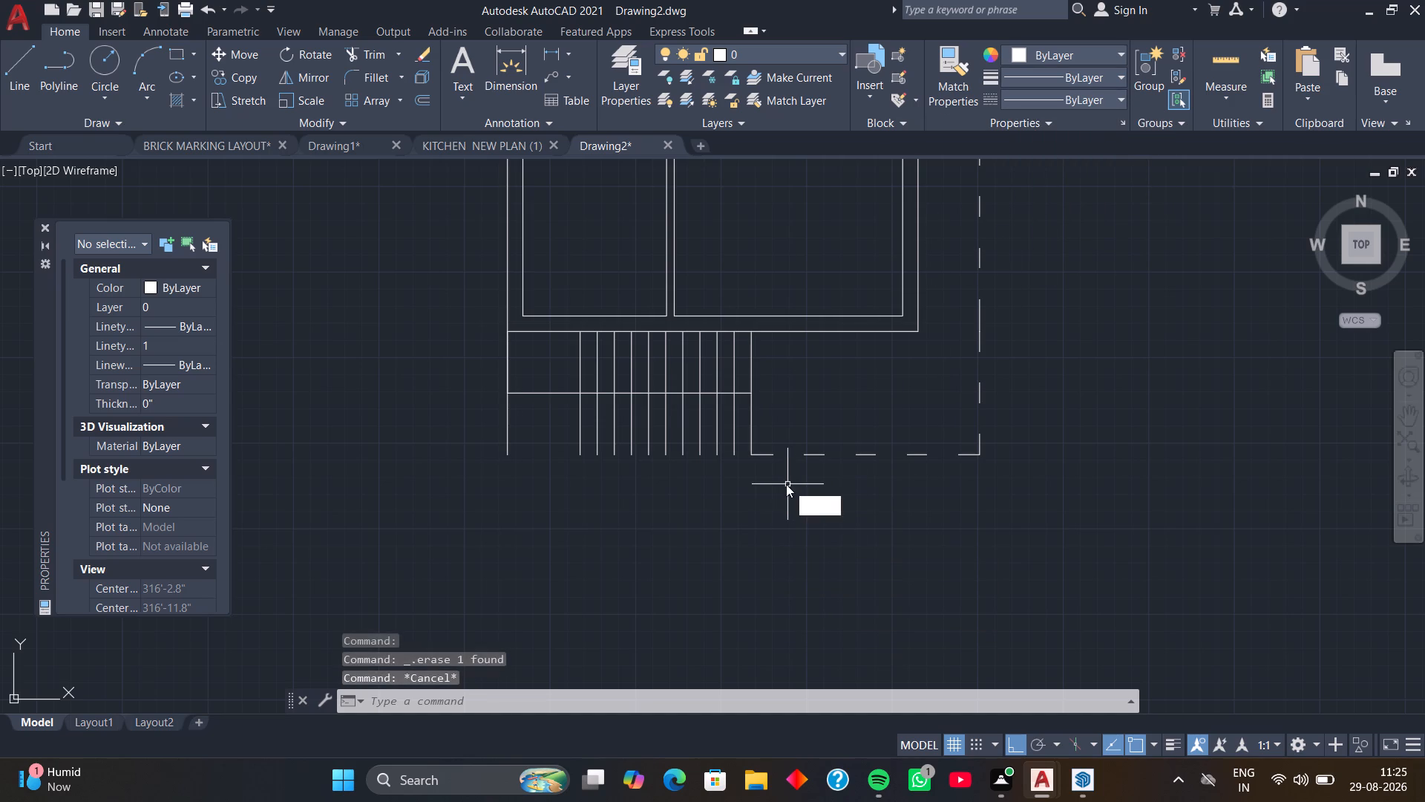
key("space")
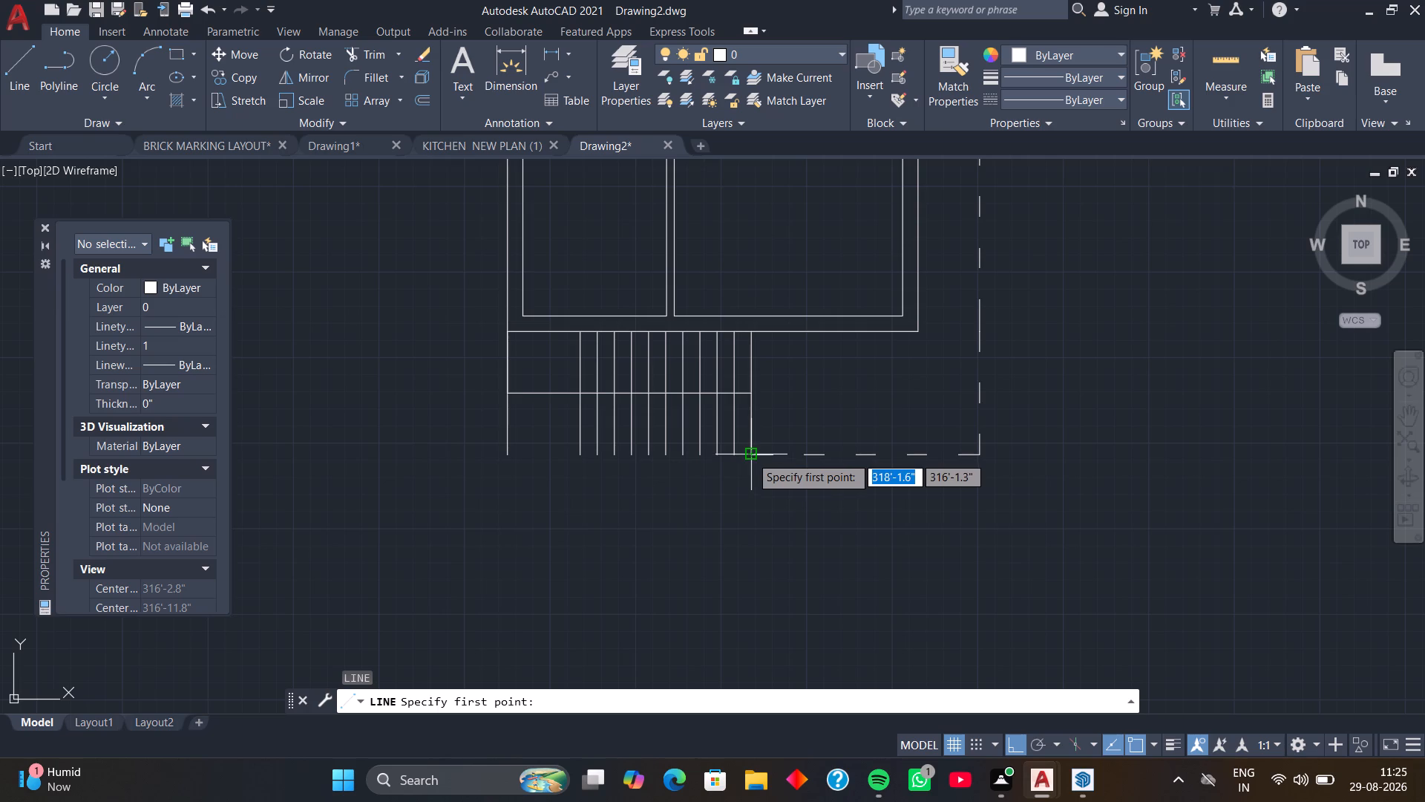
left_click(750, 456)
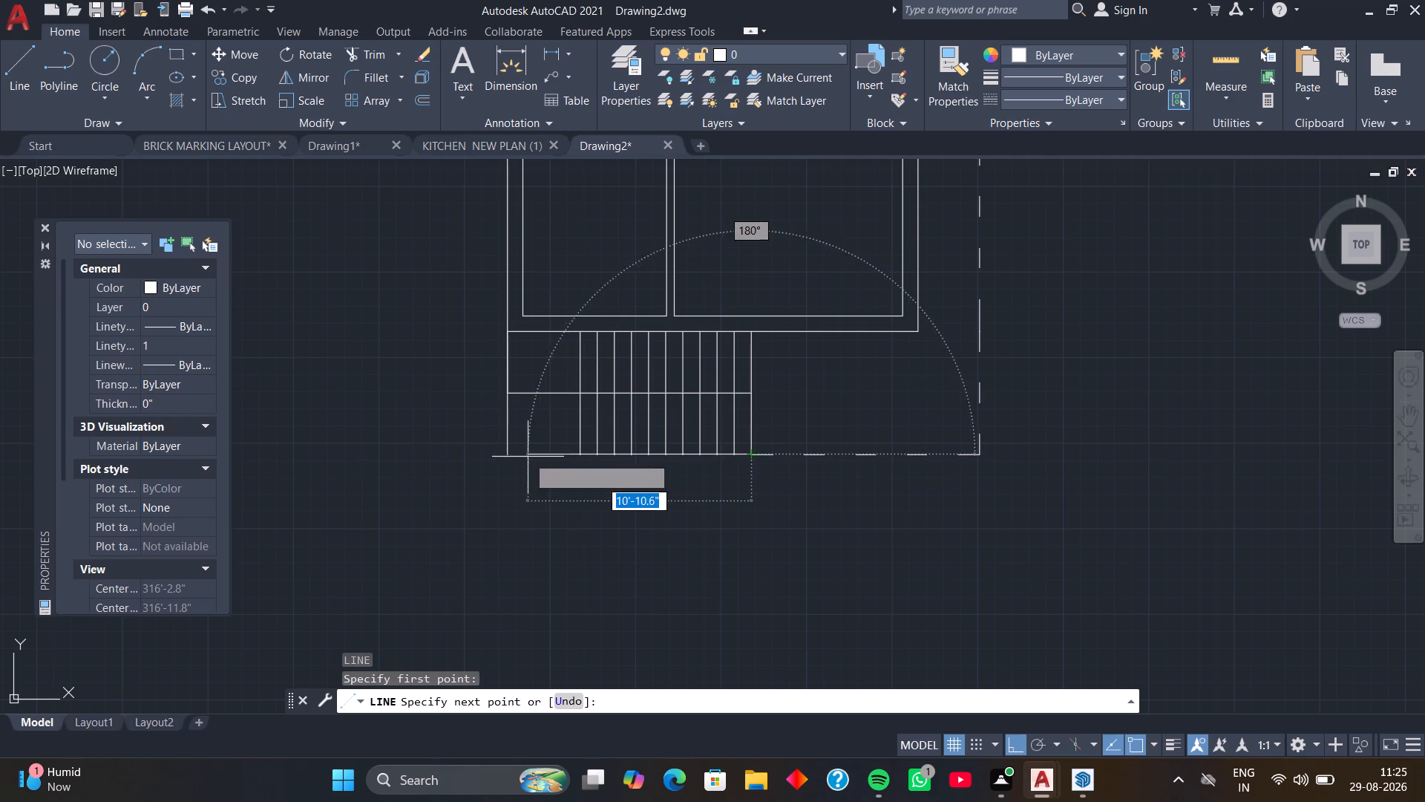
left_click(505, 456)
key("b")
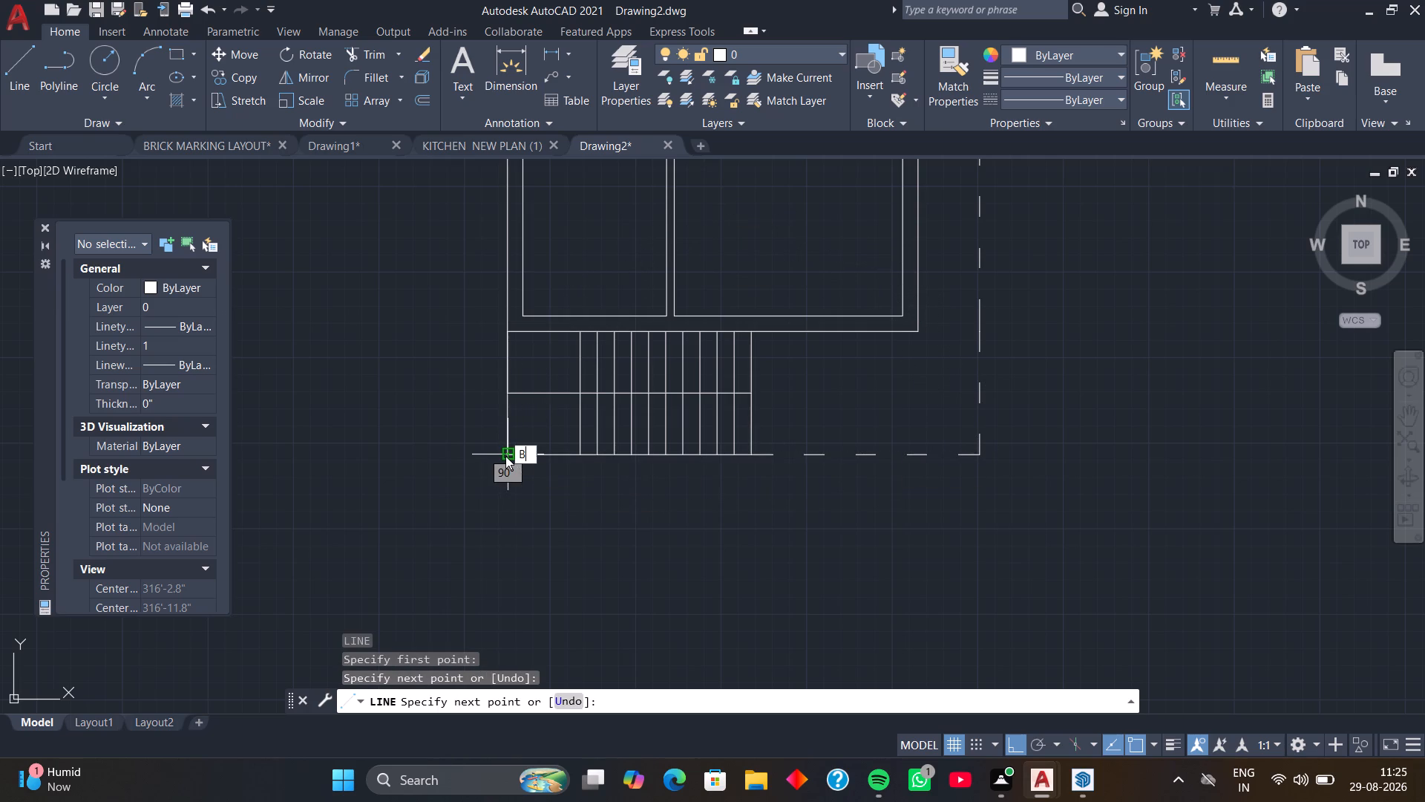
scroll(806, 497, "down", 1)
scroll(865, 467, "down", 1)
key("b")
key("space")
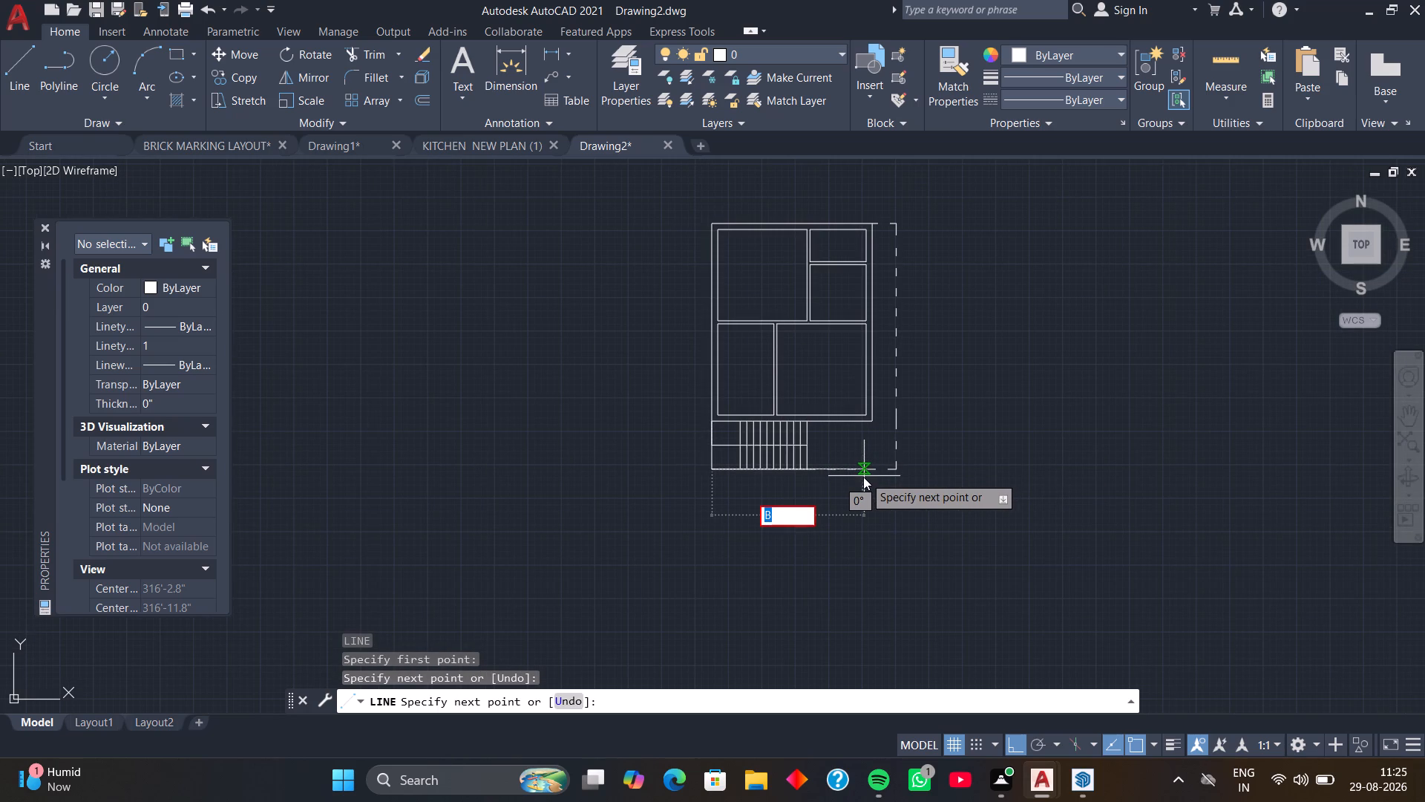
key("Escape")
key("space")
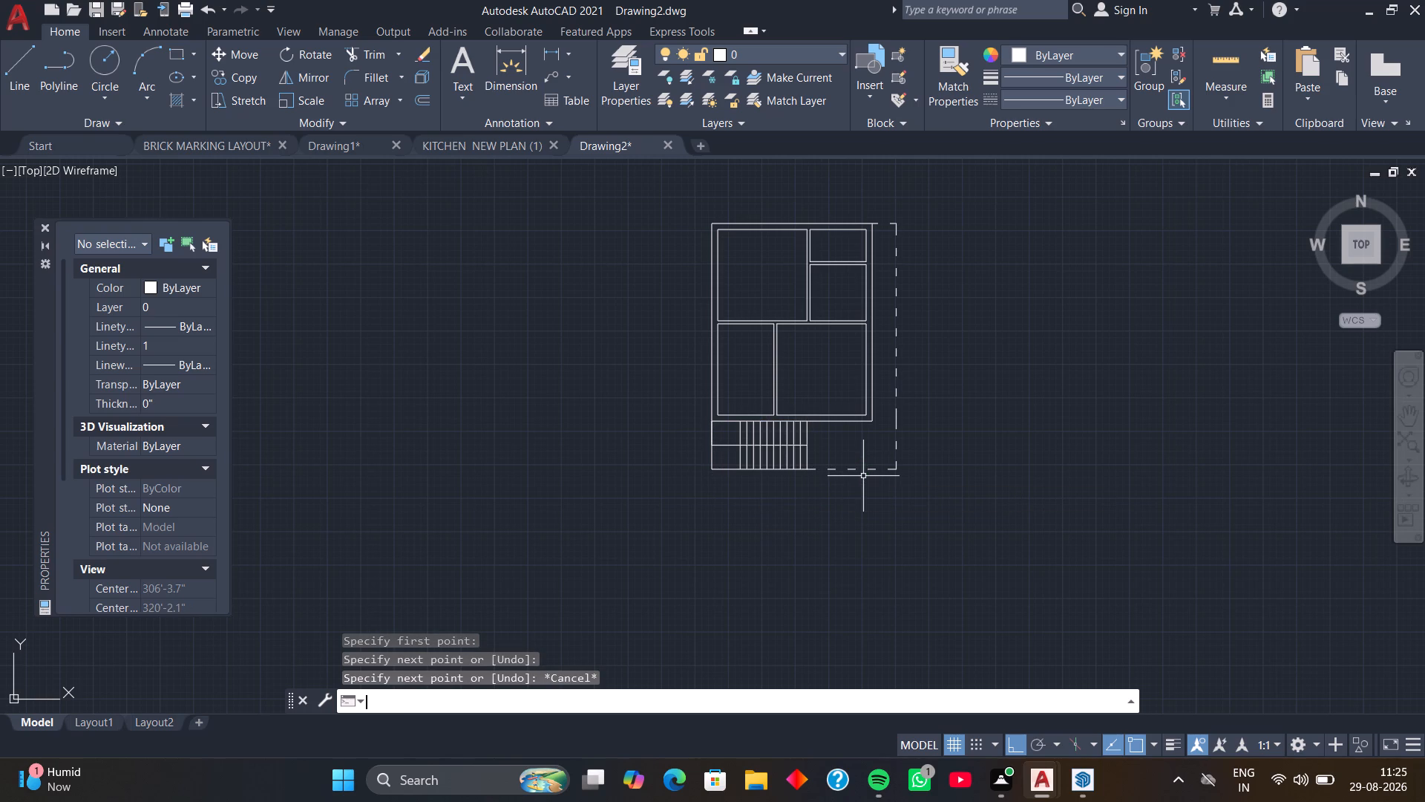
Draw a short line across the middle horizontal partition, extending down from the left face of the upper vertical partition.
middle_click_drag(928, 333, 934, 332)
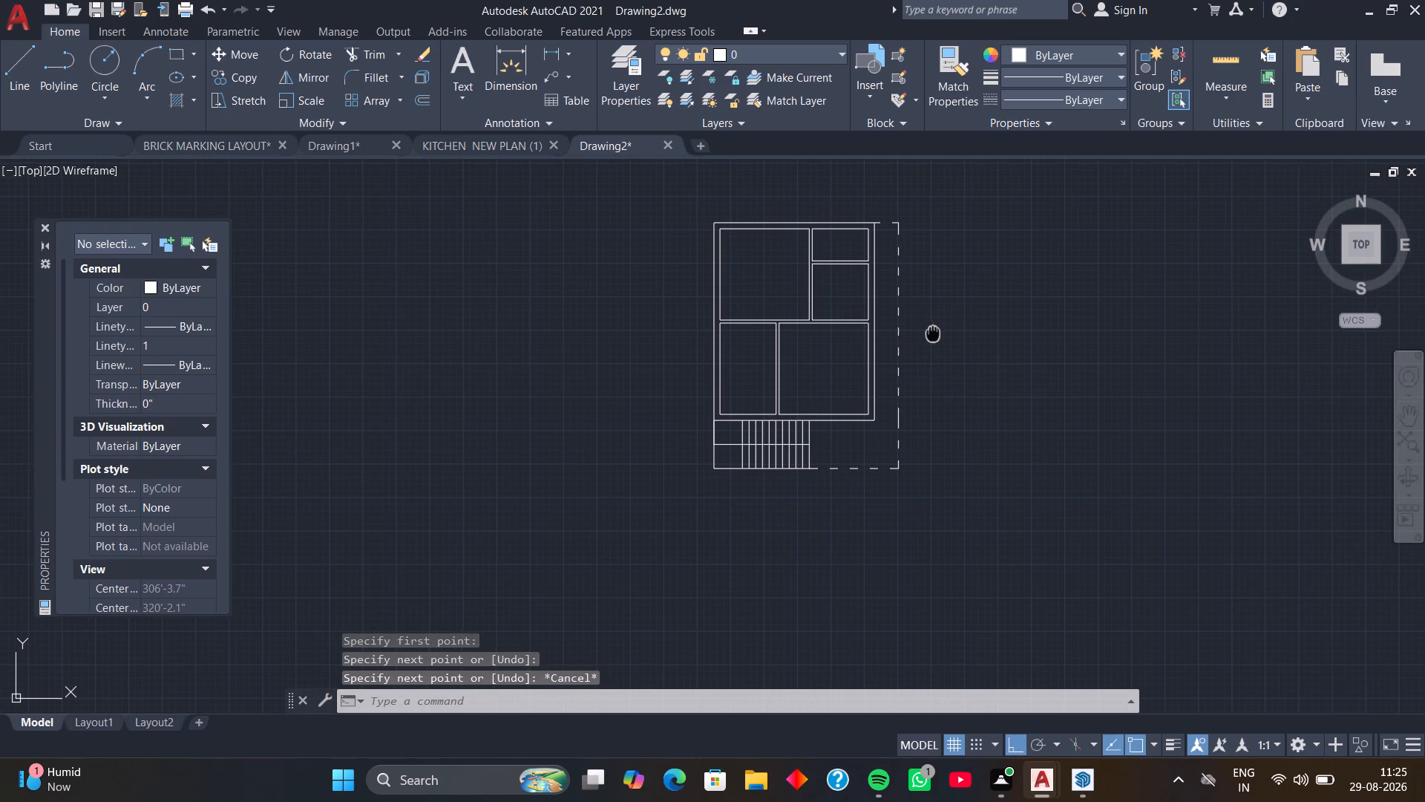
middle_click_drag(934, 332, 938, 332)
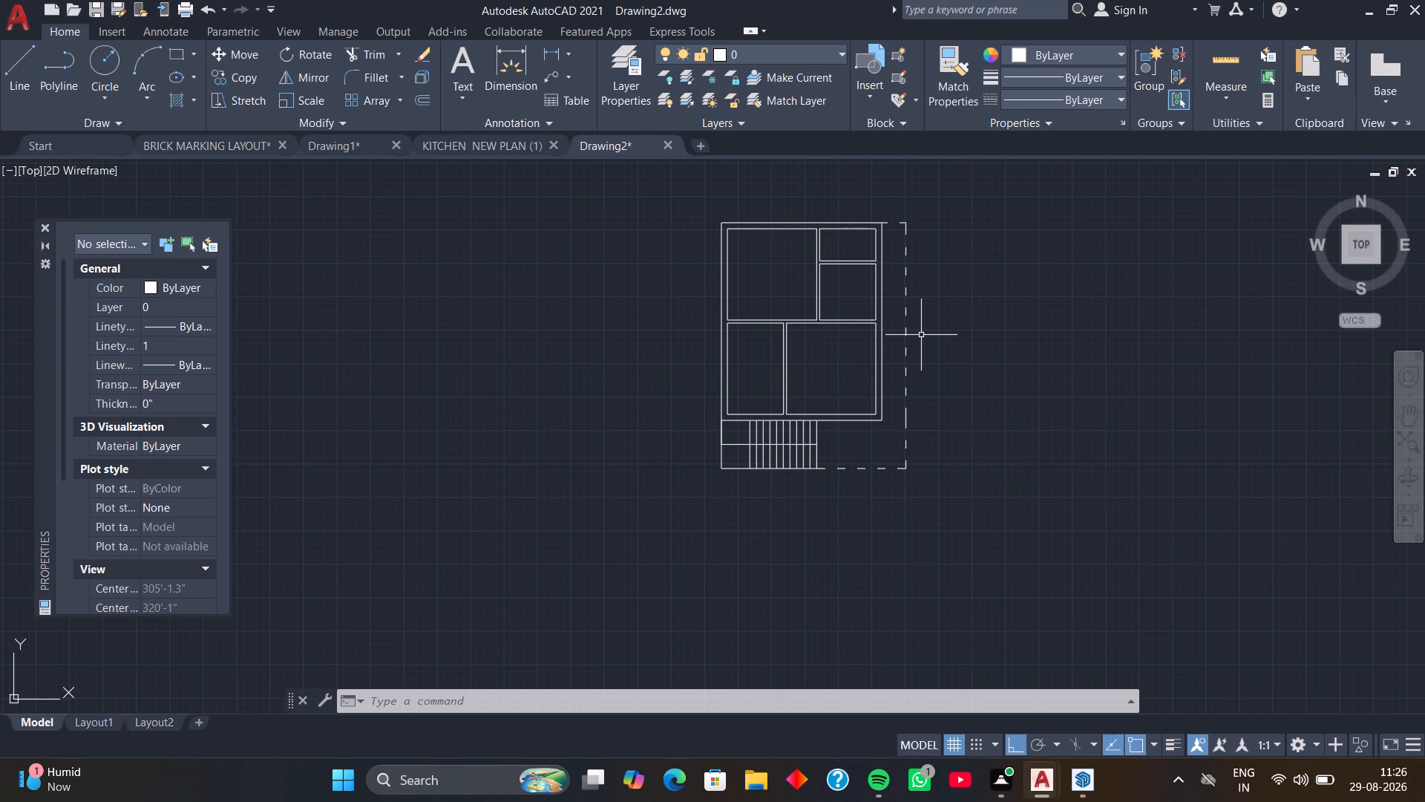
scroll(784, 333, "up", 2)
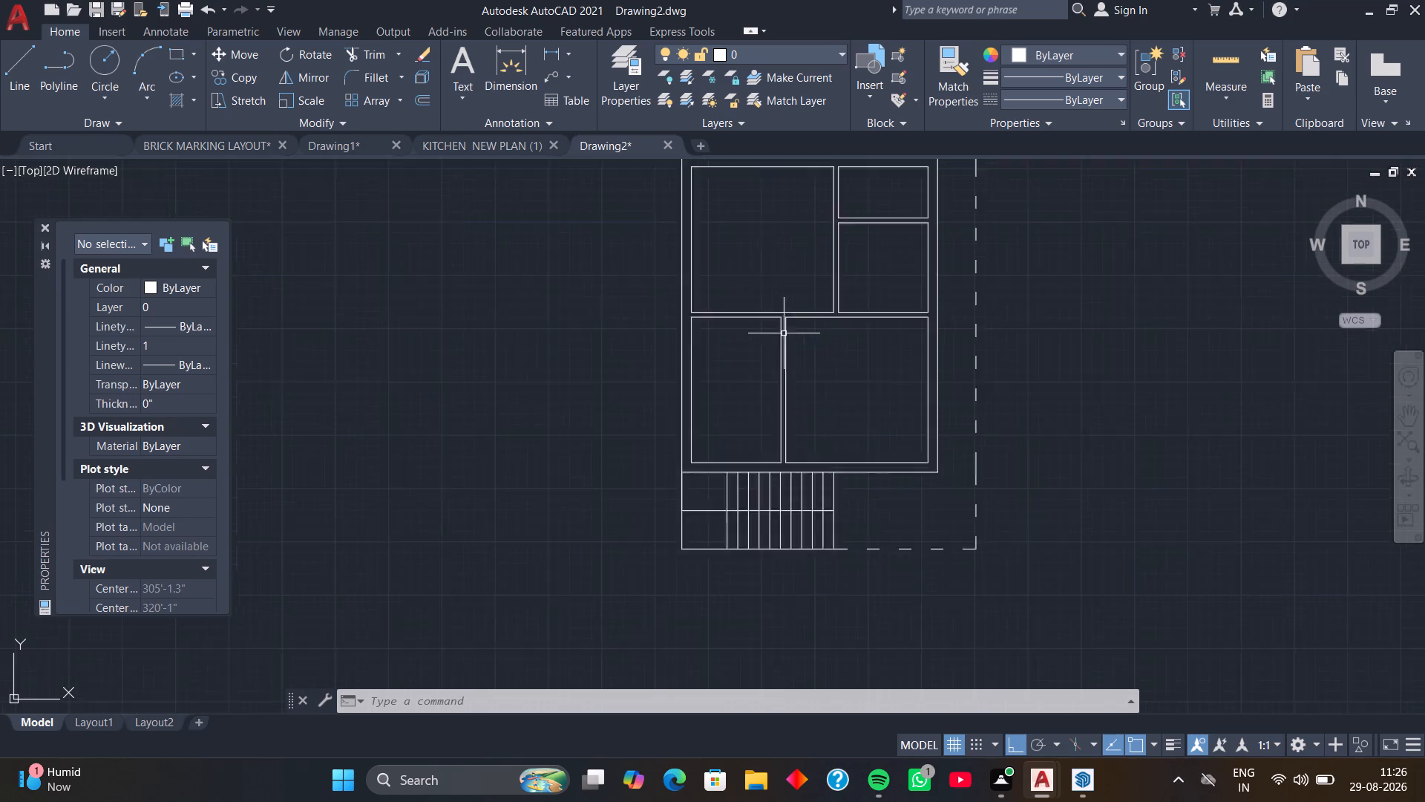
scroll(784, 333, "up", 2)
middle_click_drag(813, 302, 787, 333)
scroll(787, 333, "up", 1)
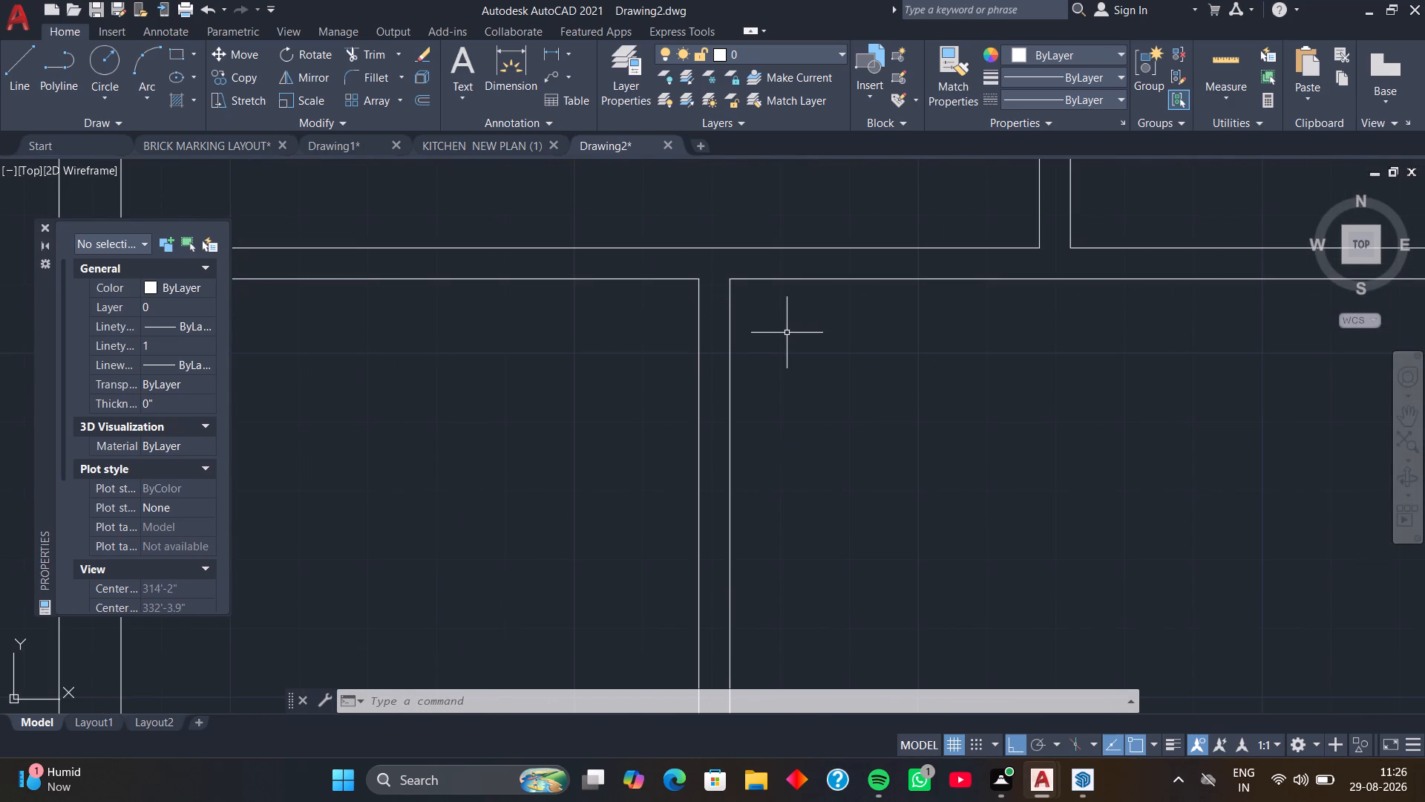
middle_click_drag(787, 333, 739, 364)
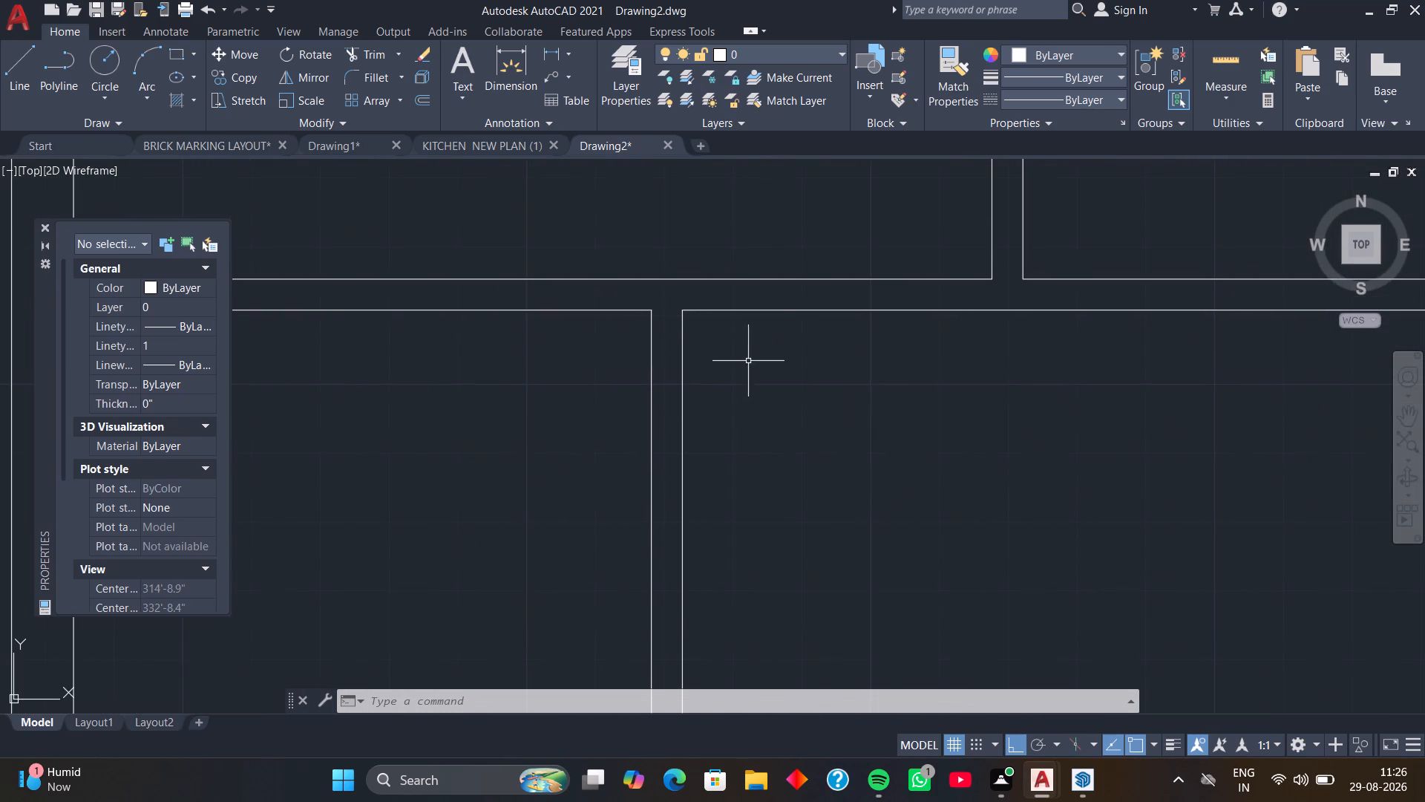
middle_click_drag(784, 349, 713, 394)
middle_click_drag(810, 390, 767, 405)
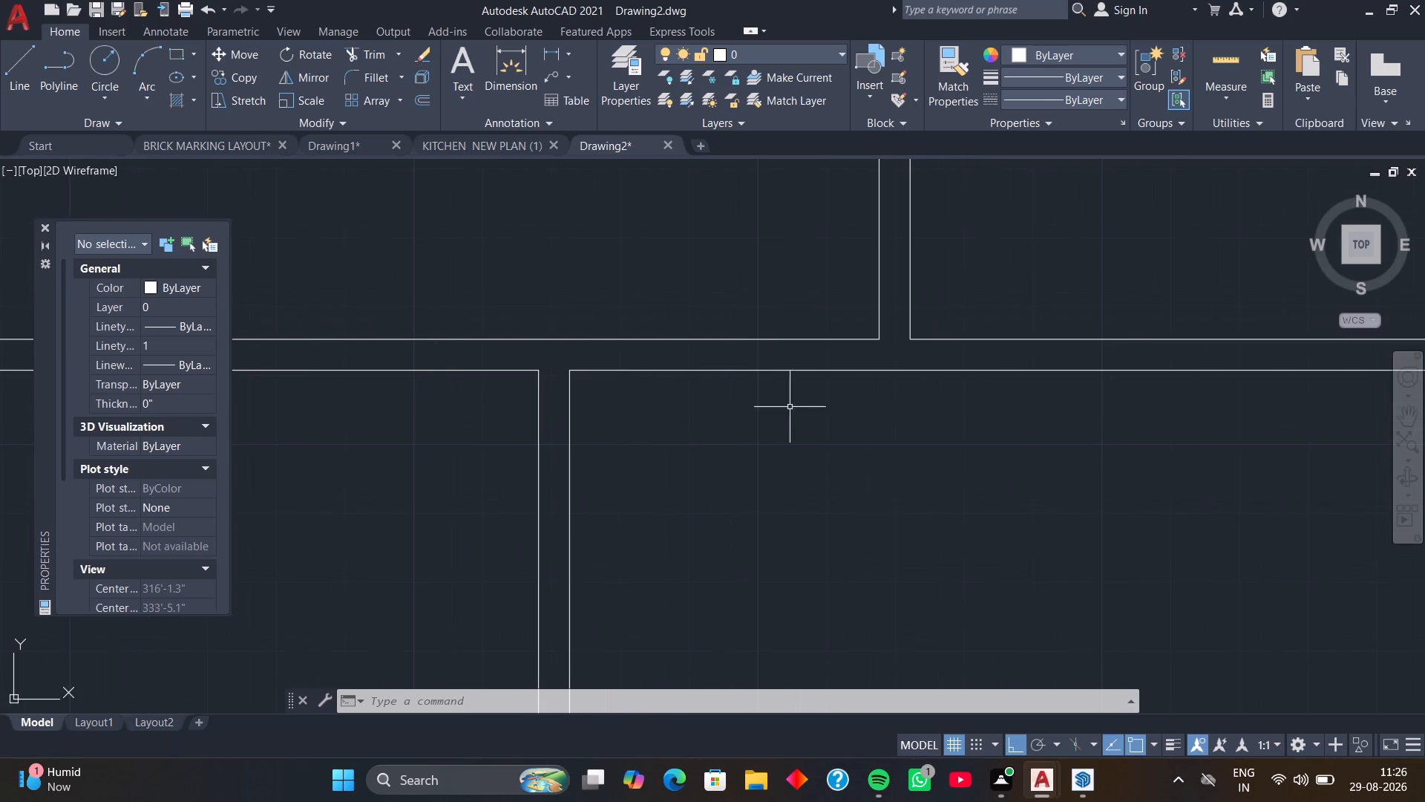
type("L")
key("space")
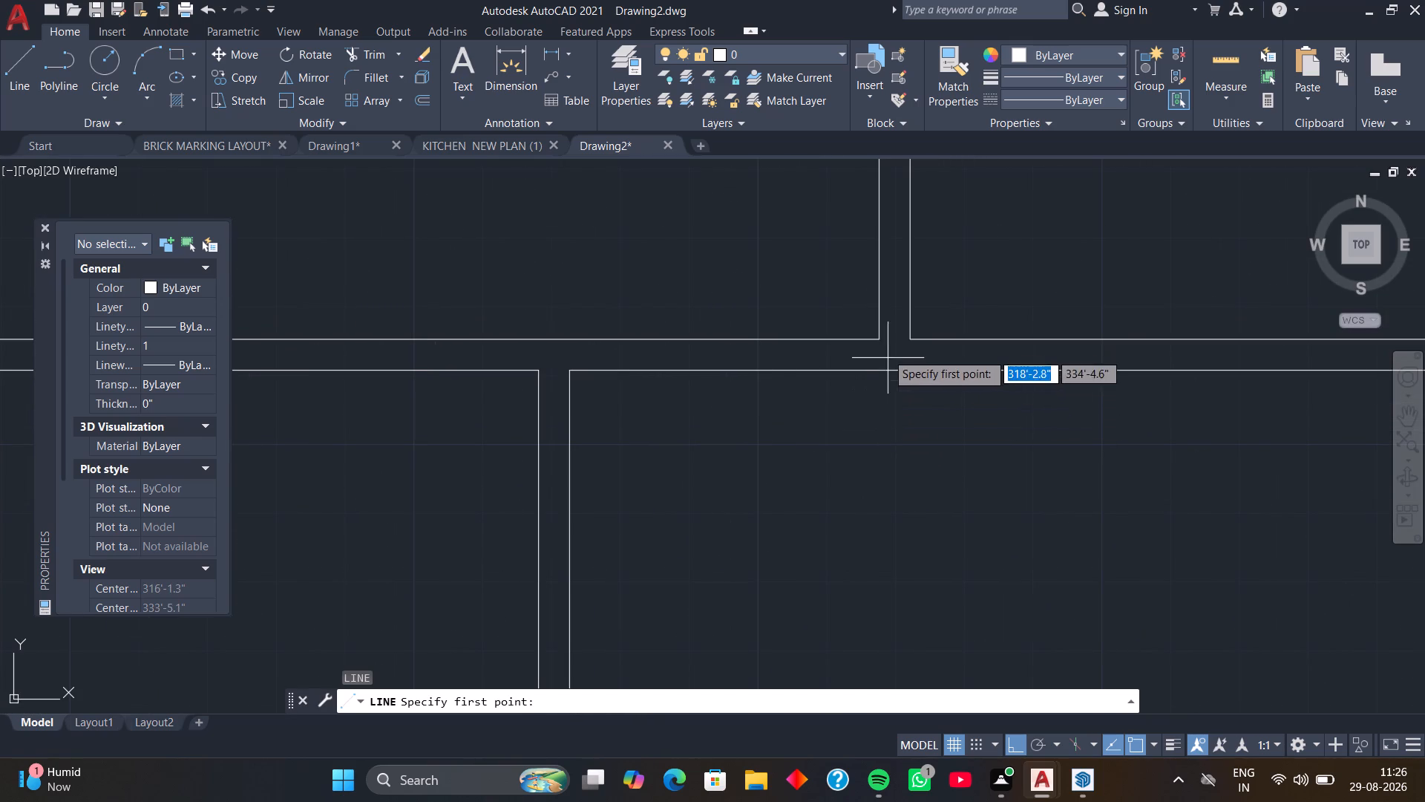
left_click(878, 339)
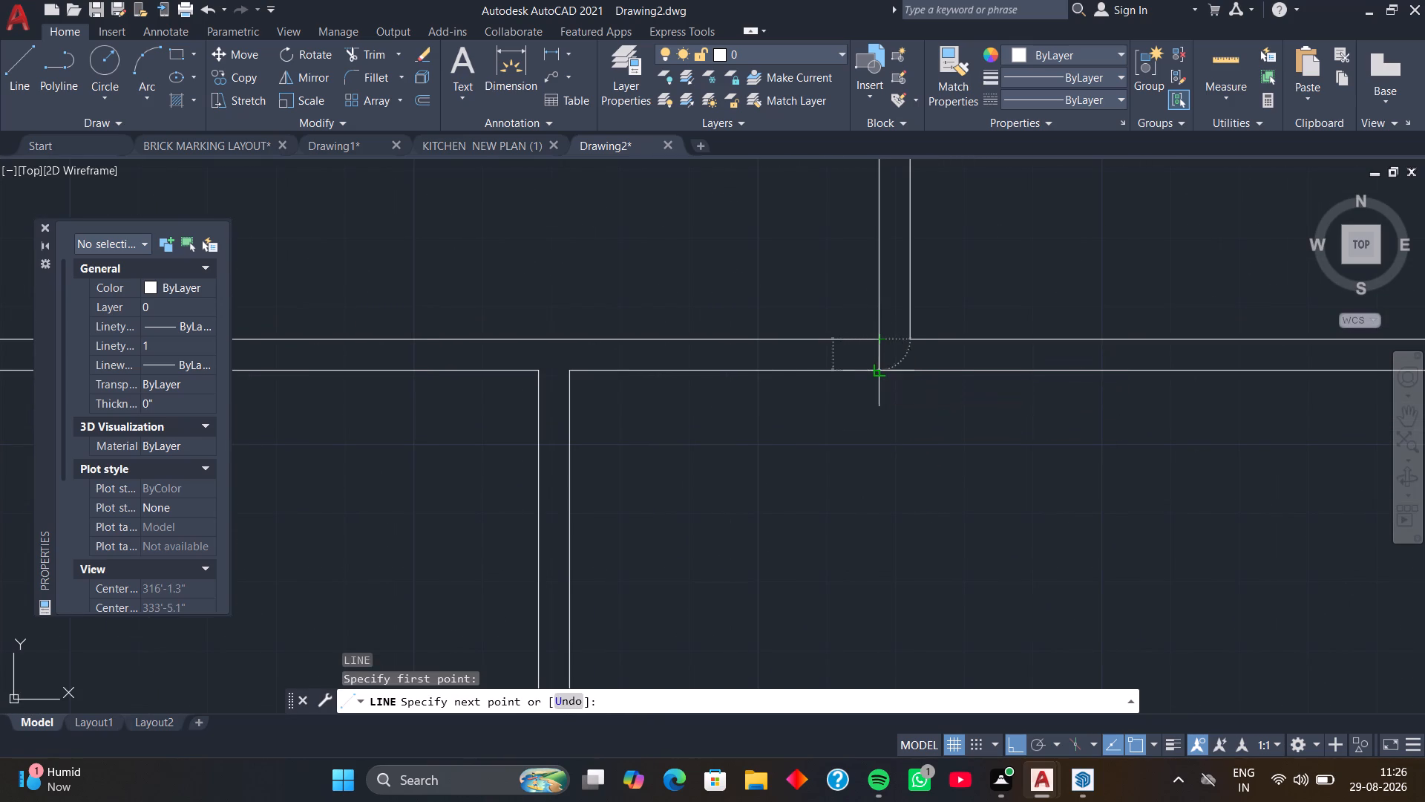
left_click(878, 371)
key("space")
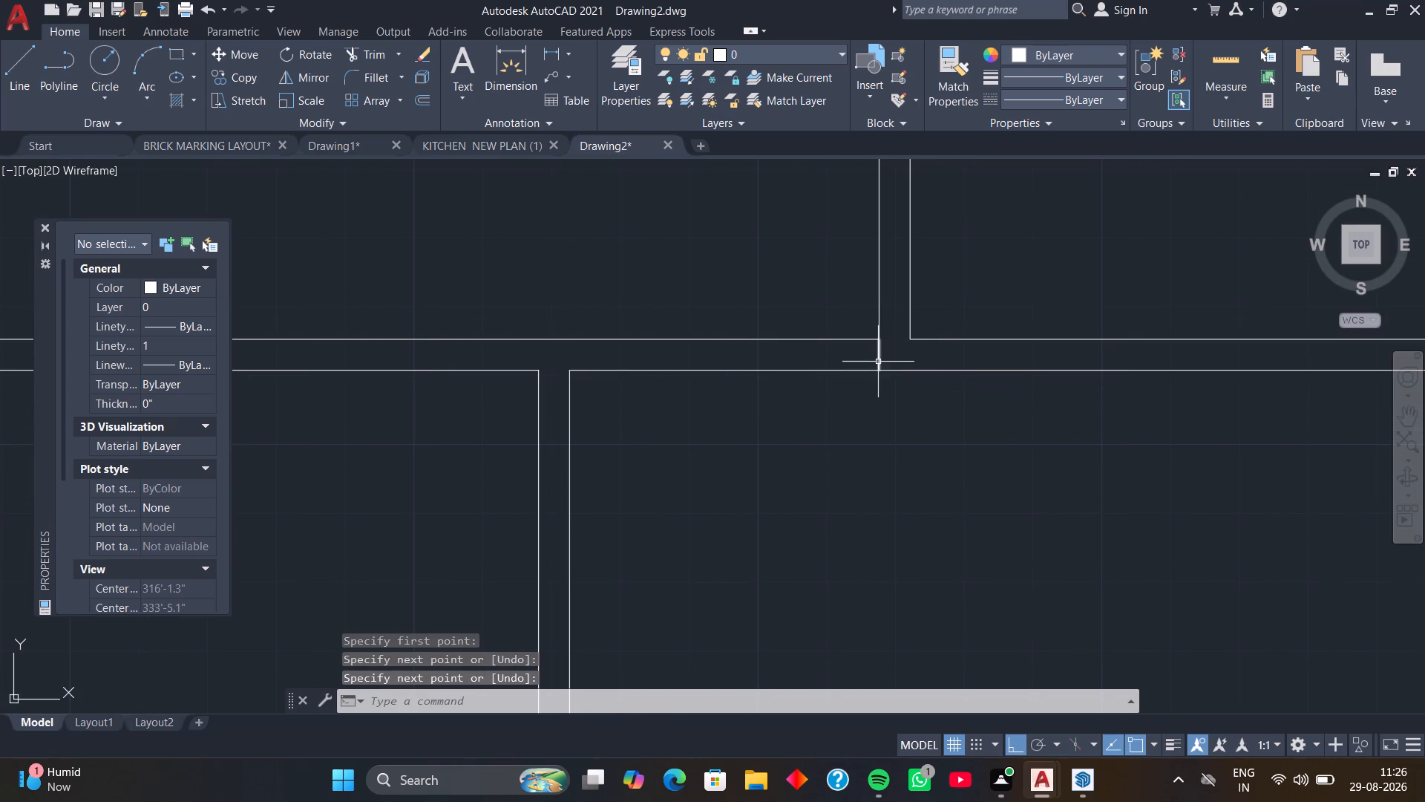
Move the short line across the partition 9" to the left to mark one side of the door opening.
left_click(877, 360)
type("M")
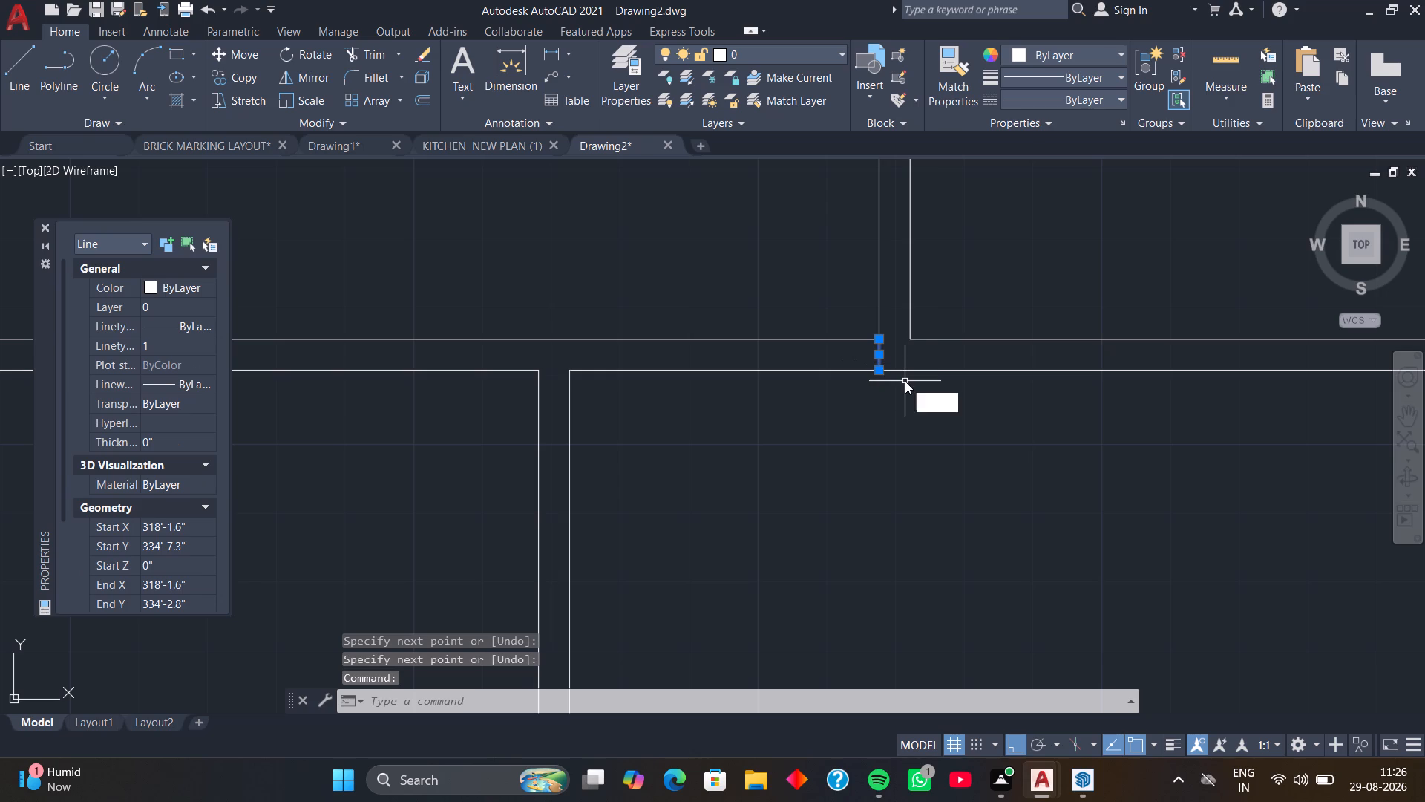
key("space")
left_click(878, 367)
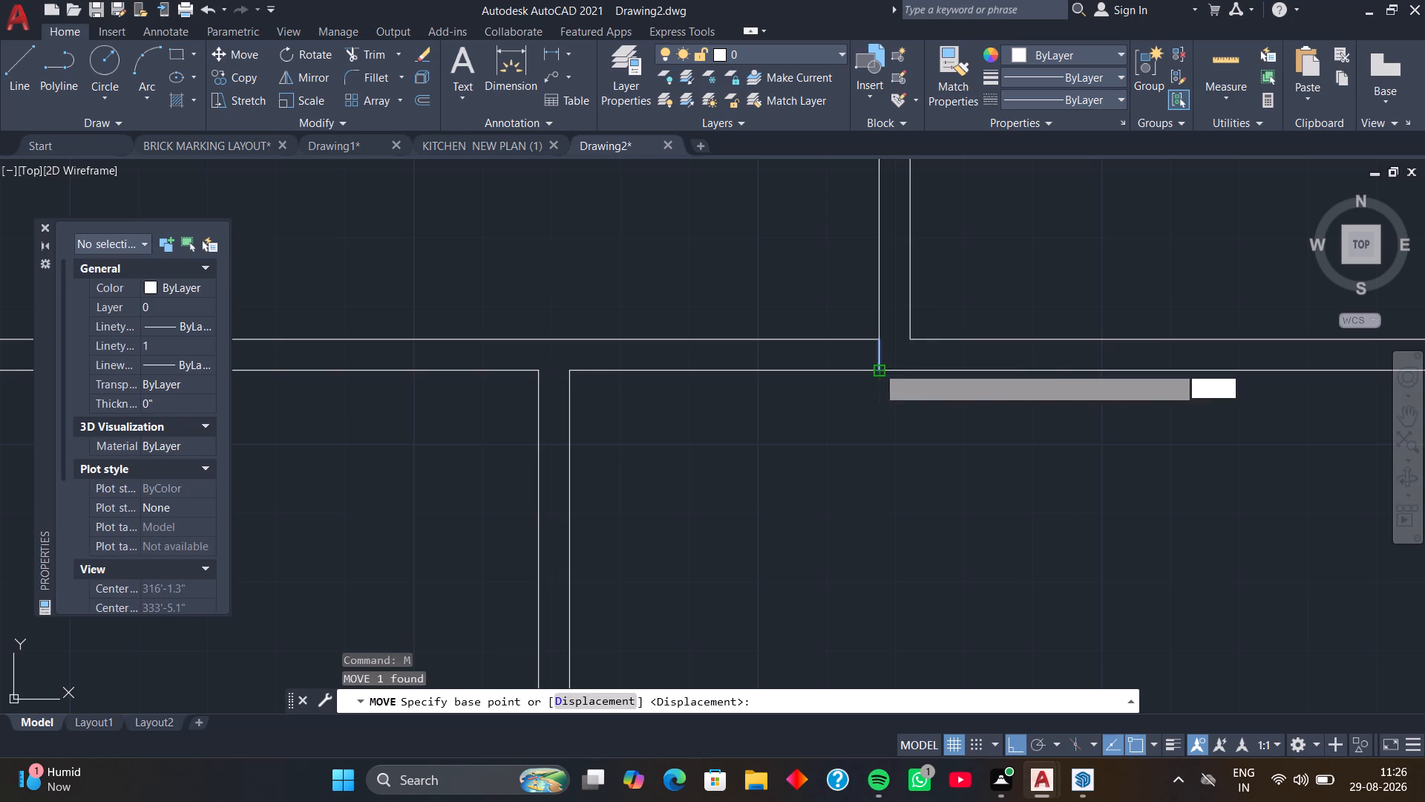
key("9")
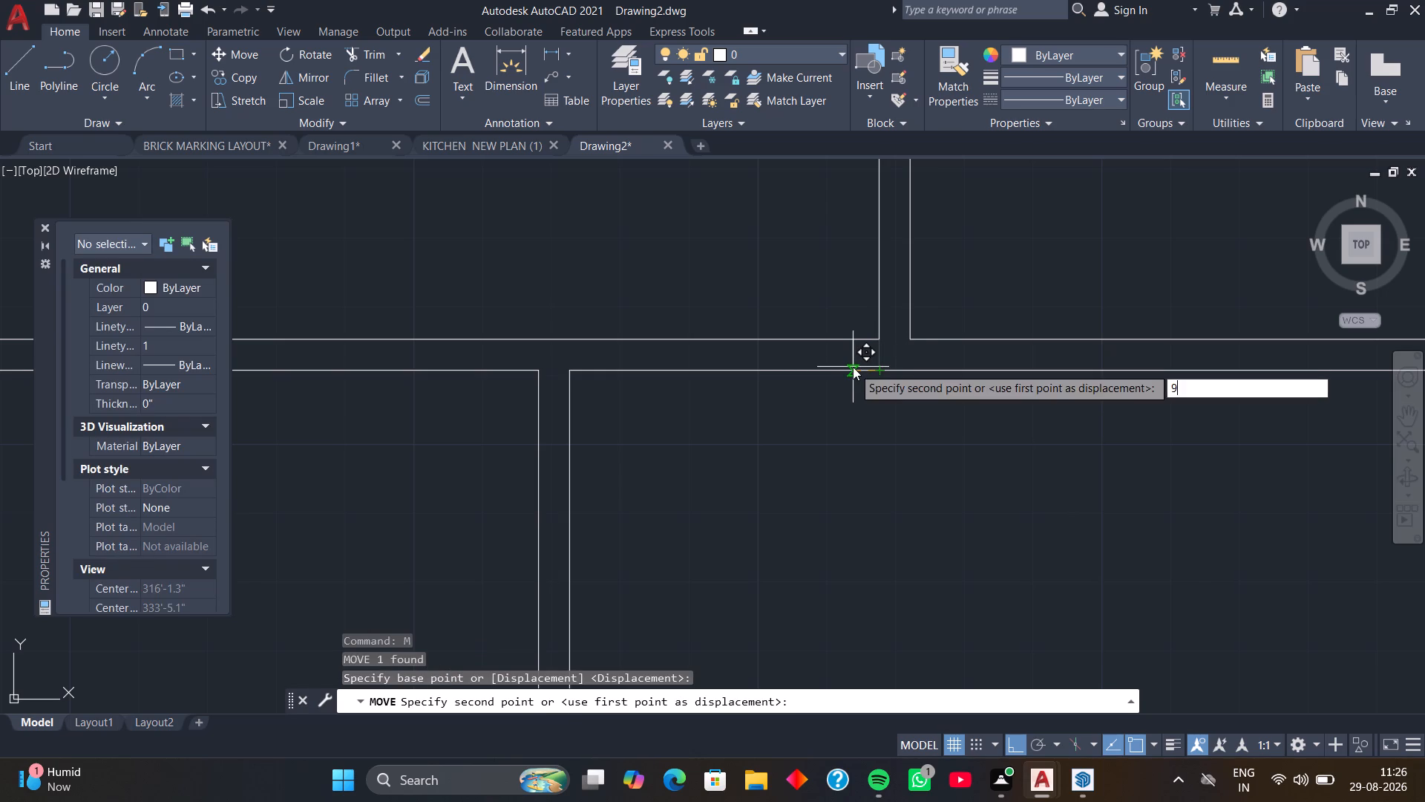
key("Return")
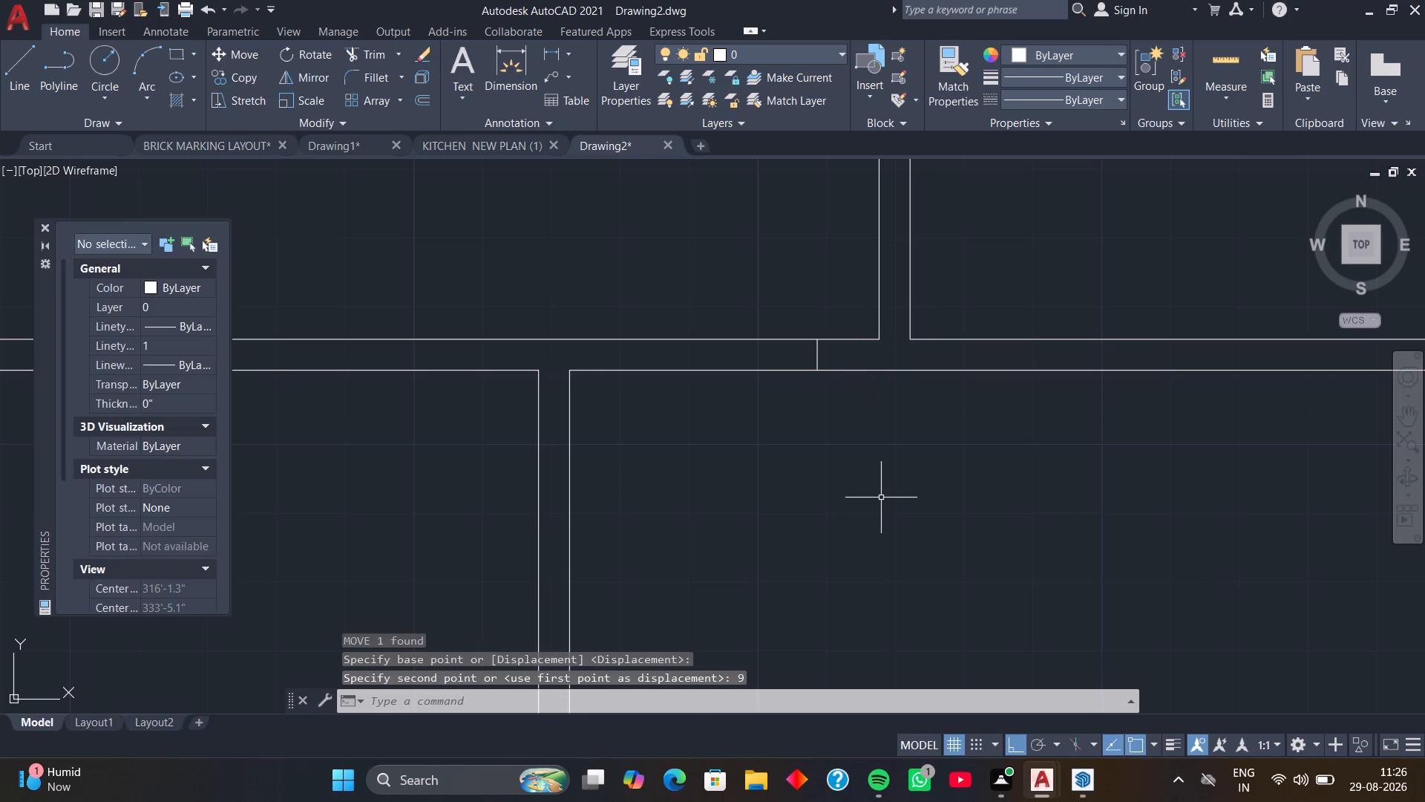
Draw a second short line across the horizontal partition, extending up from the right face of the lower vertical partition.
scroll(749, 464, "down", 1)
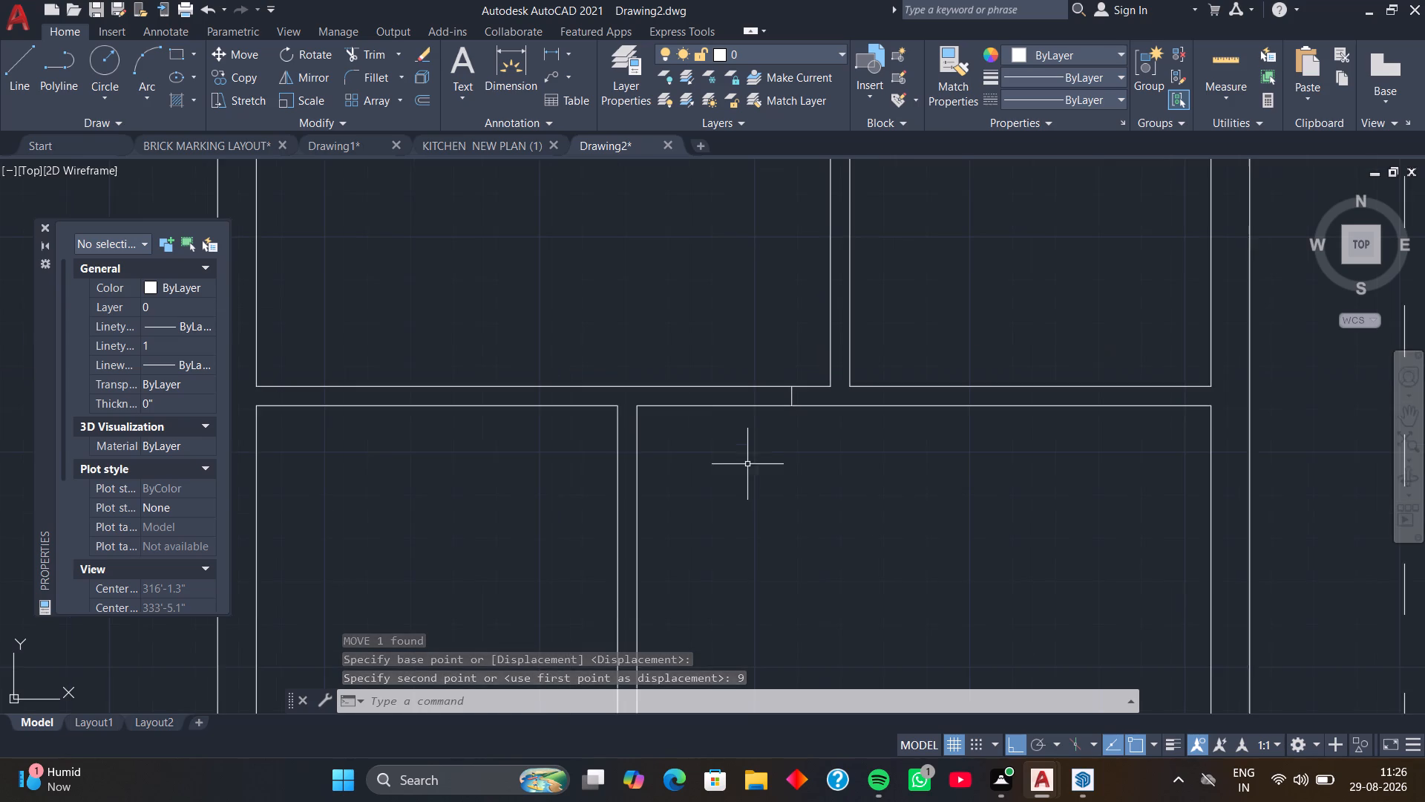
middle_click_drag(706, 463, 759, 454)
middle_click_drag(718, 446, 760, 438)
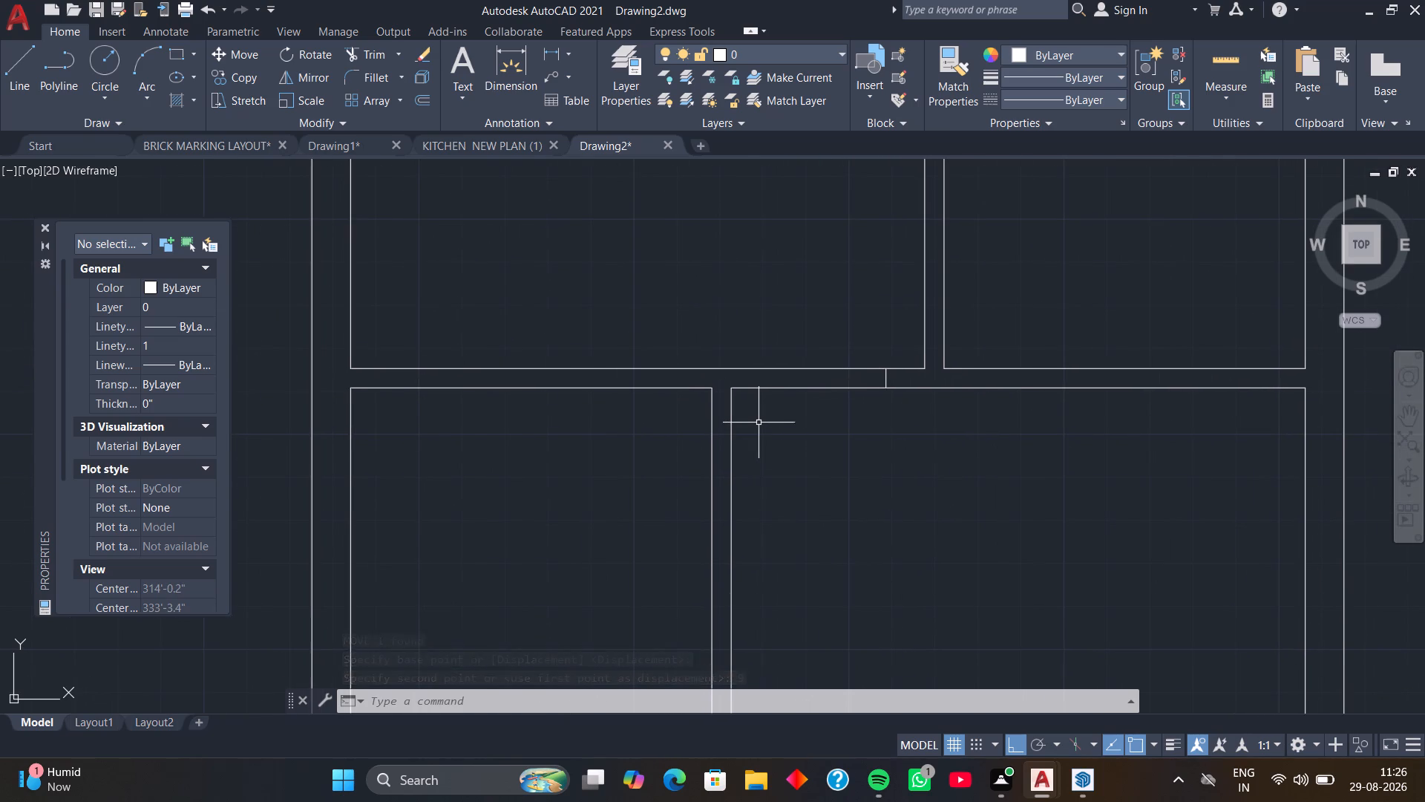
key("space")
key("space")
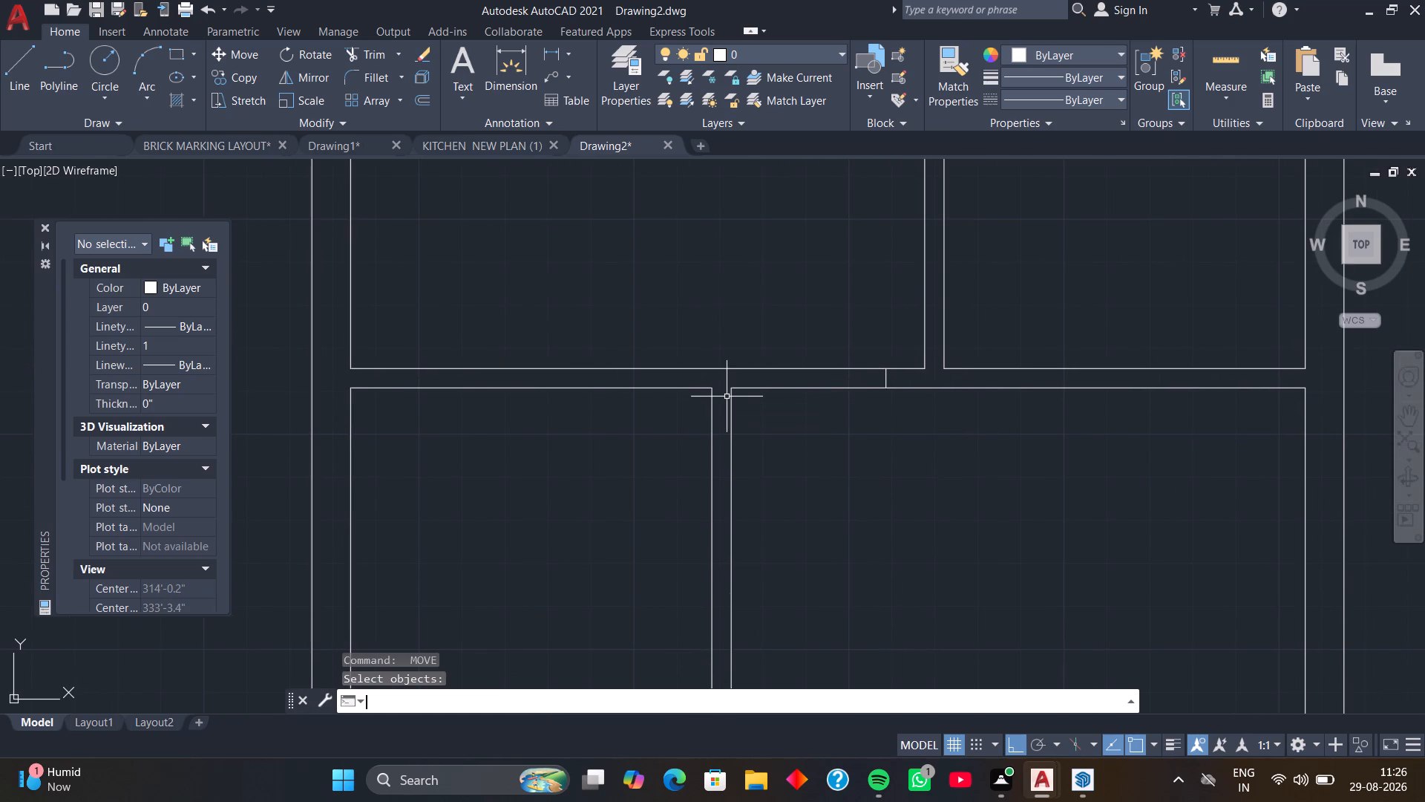
key("l")
key("space")
left_click(731, 391)
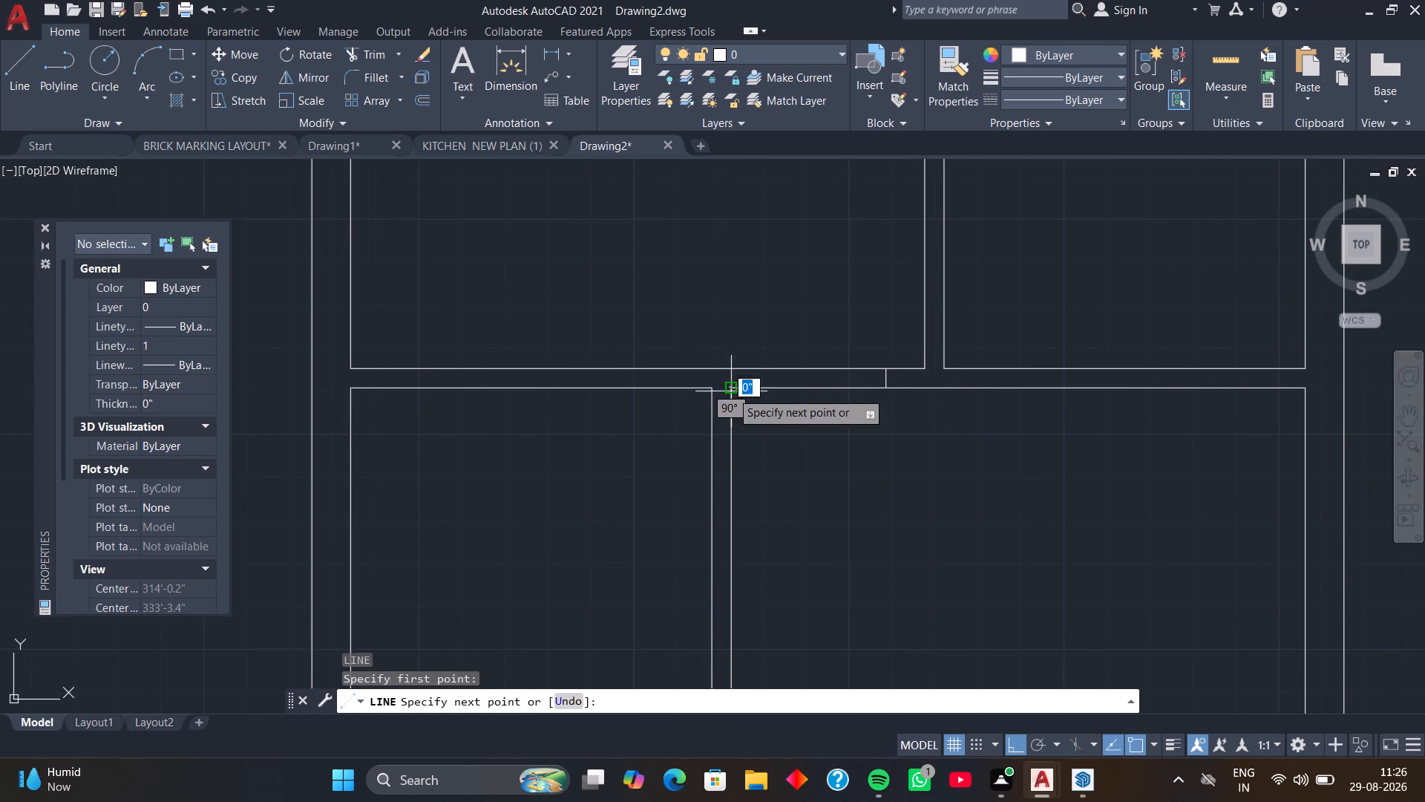
left_click(730, 369)
key("space")
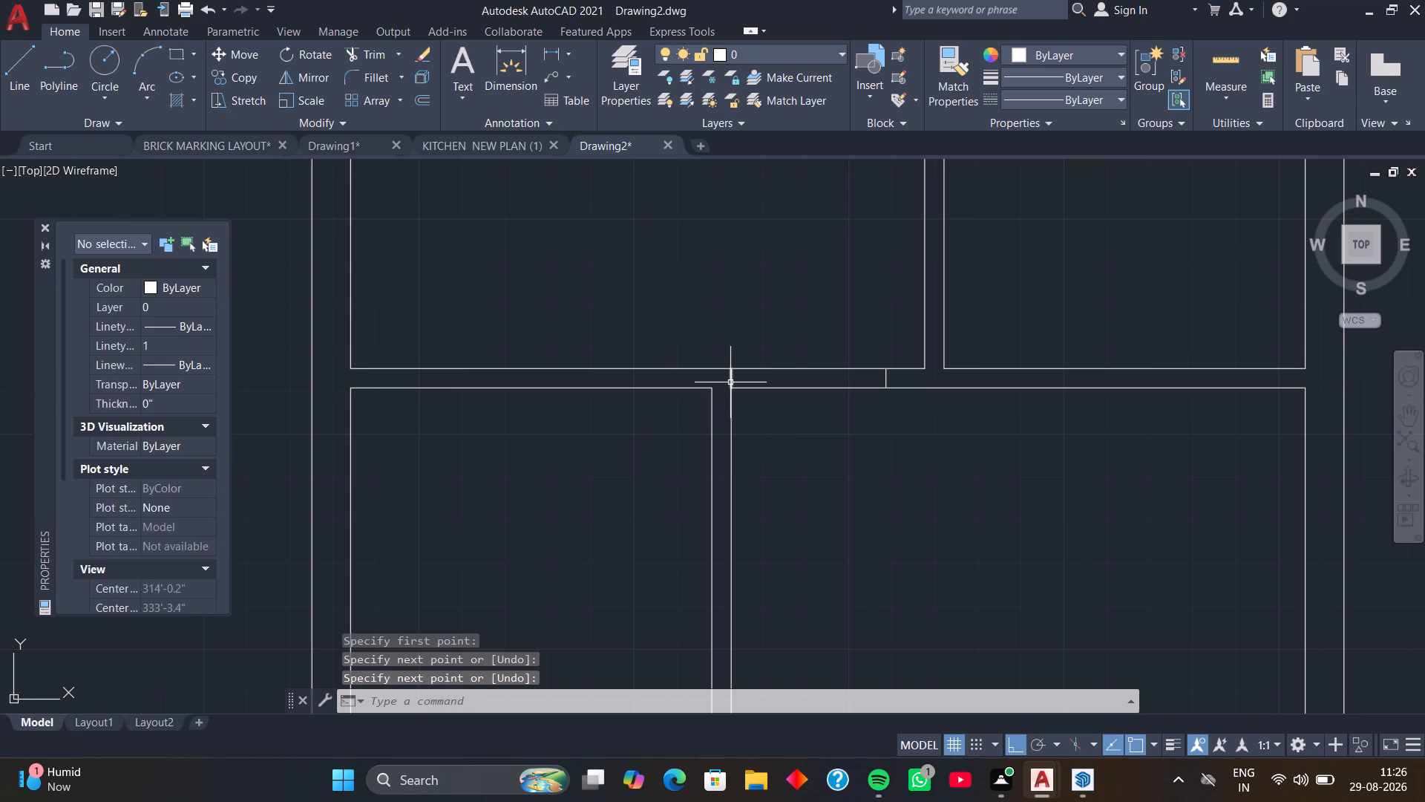
Move the second short line 6" to the right to mark the other side of the door opening.
left_click(730, 382)
type("M")
key("space")
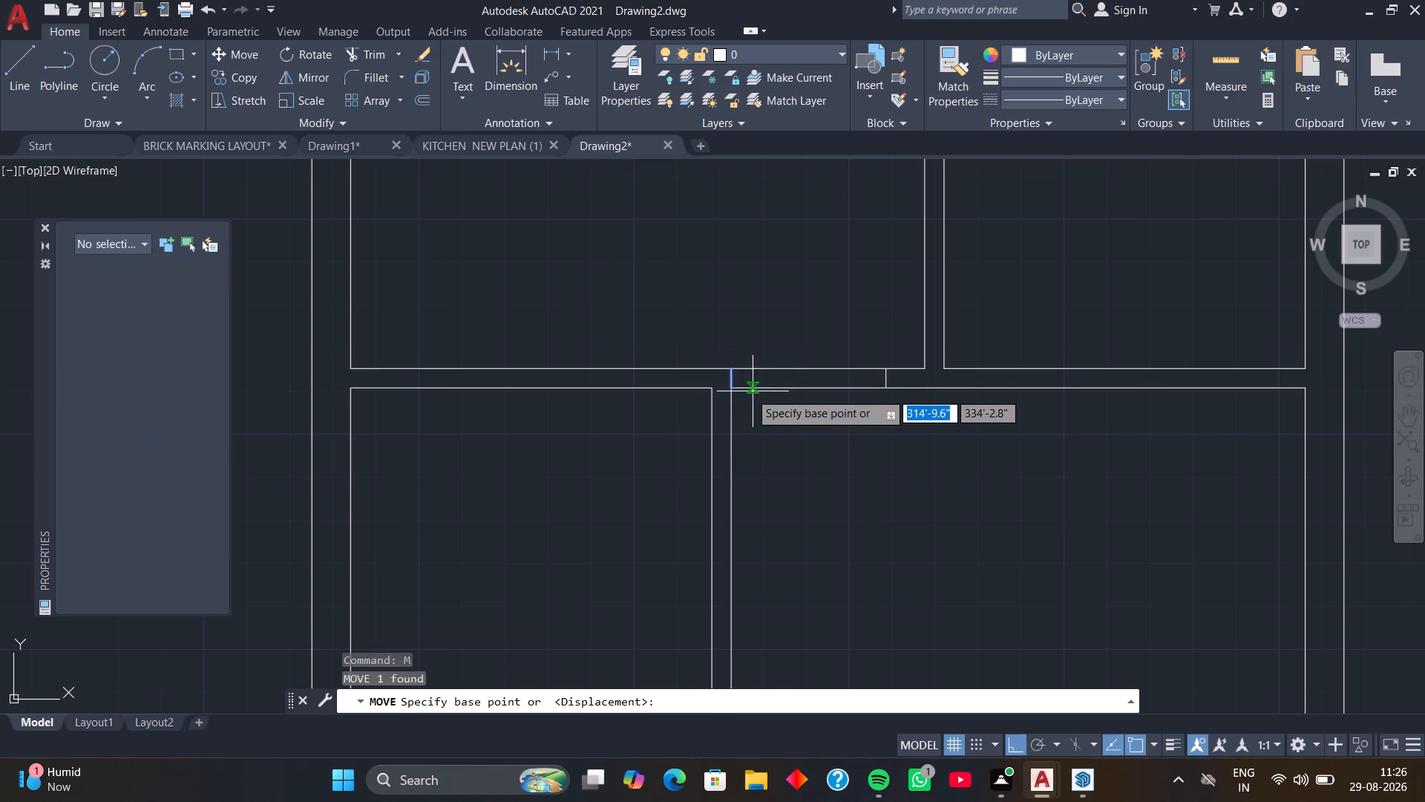
left_click(731, 391)
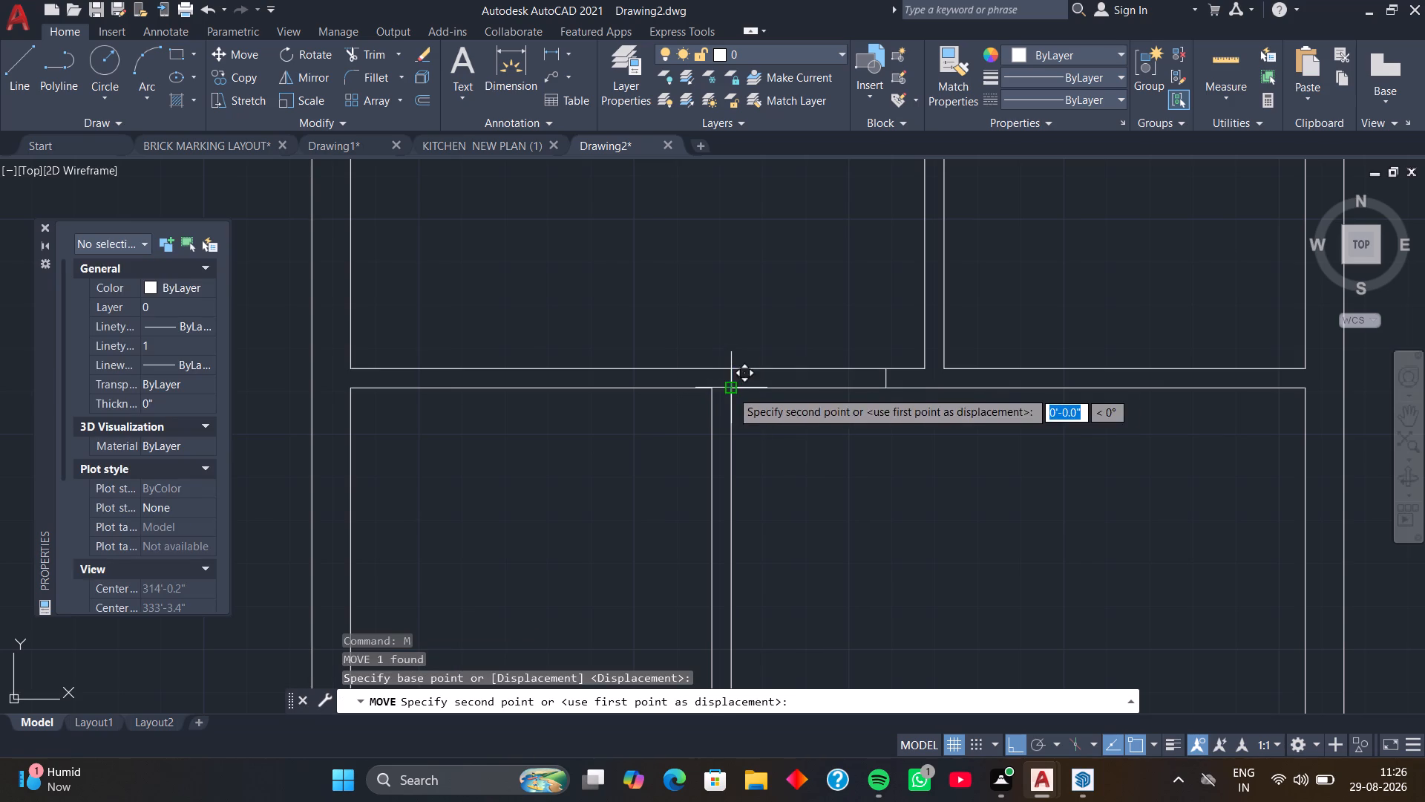
key("6")
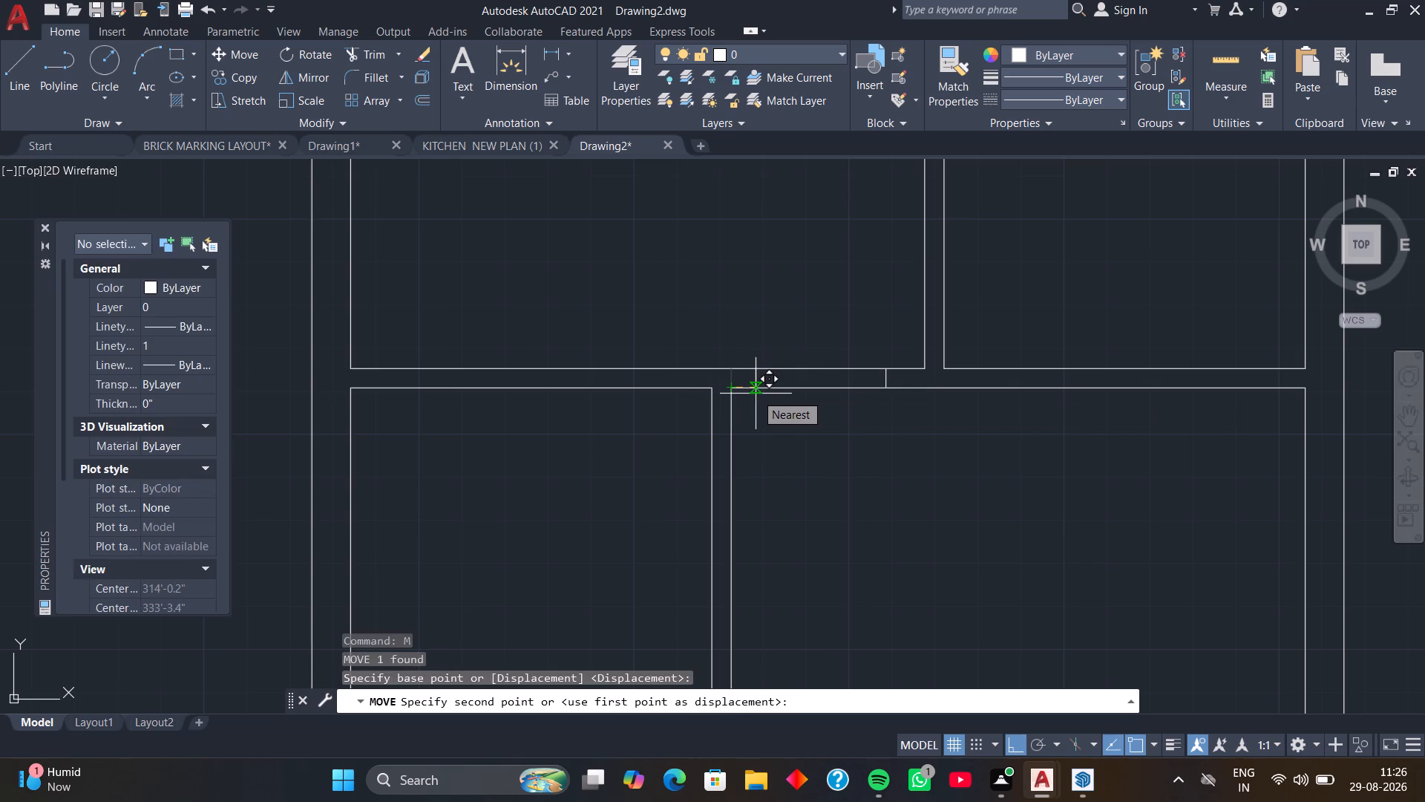
key("Return")
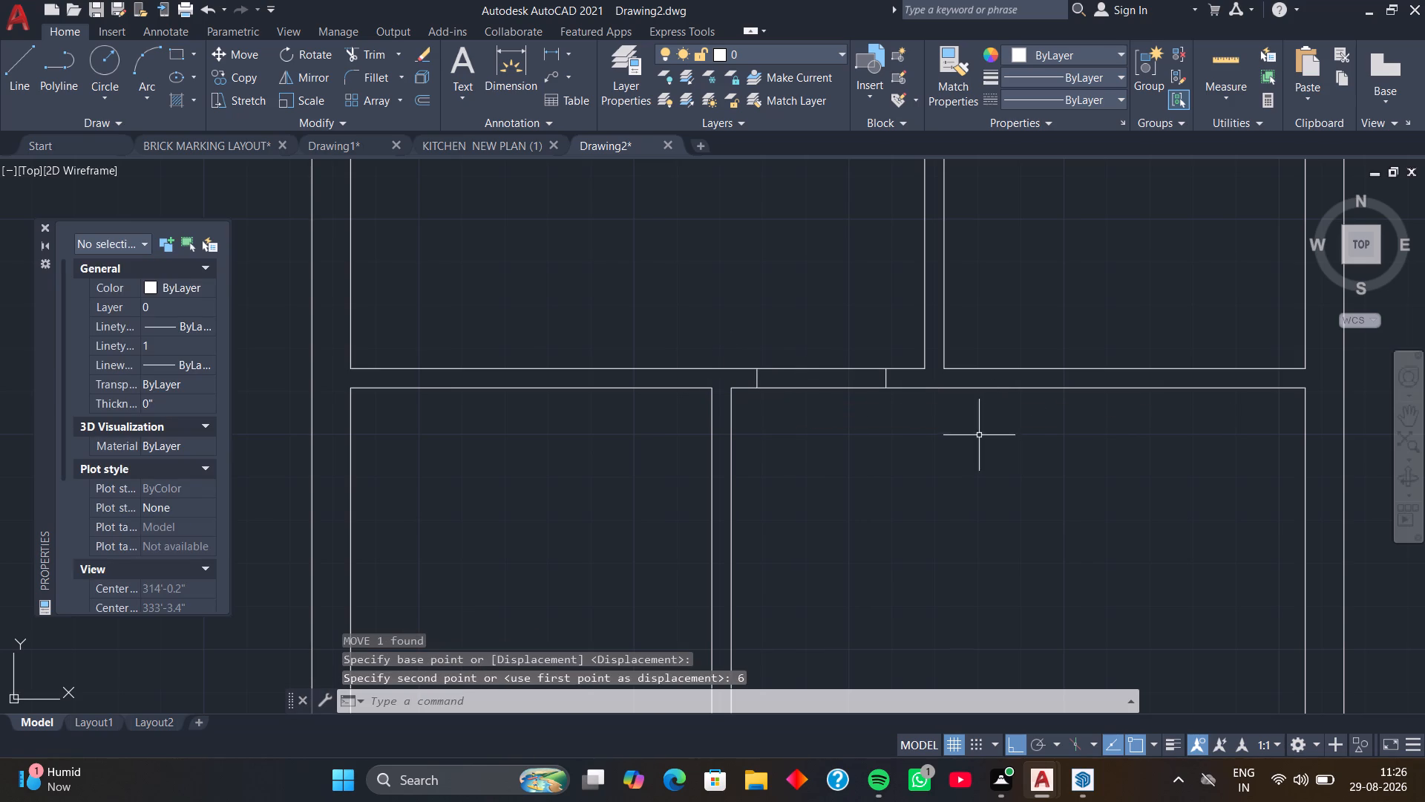
Trim both horizontal partition lines between the two short lines to open the doorway.
key("t")
key("r")
key("space")
left_click_drag(831, 333, 823, 422)
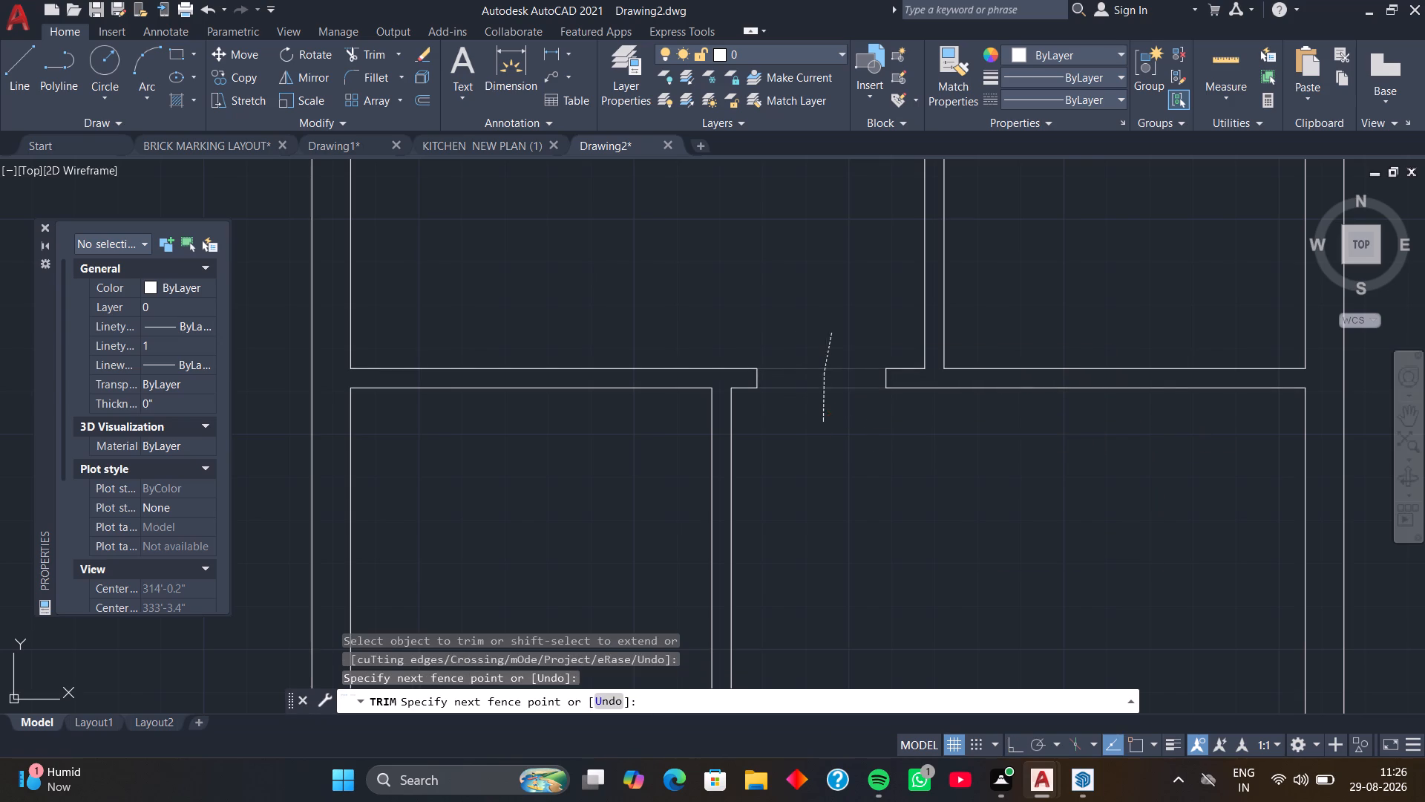
scroll(843, 420, "down", 2)
middle_click_drag(864, 445, 816, 382)
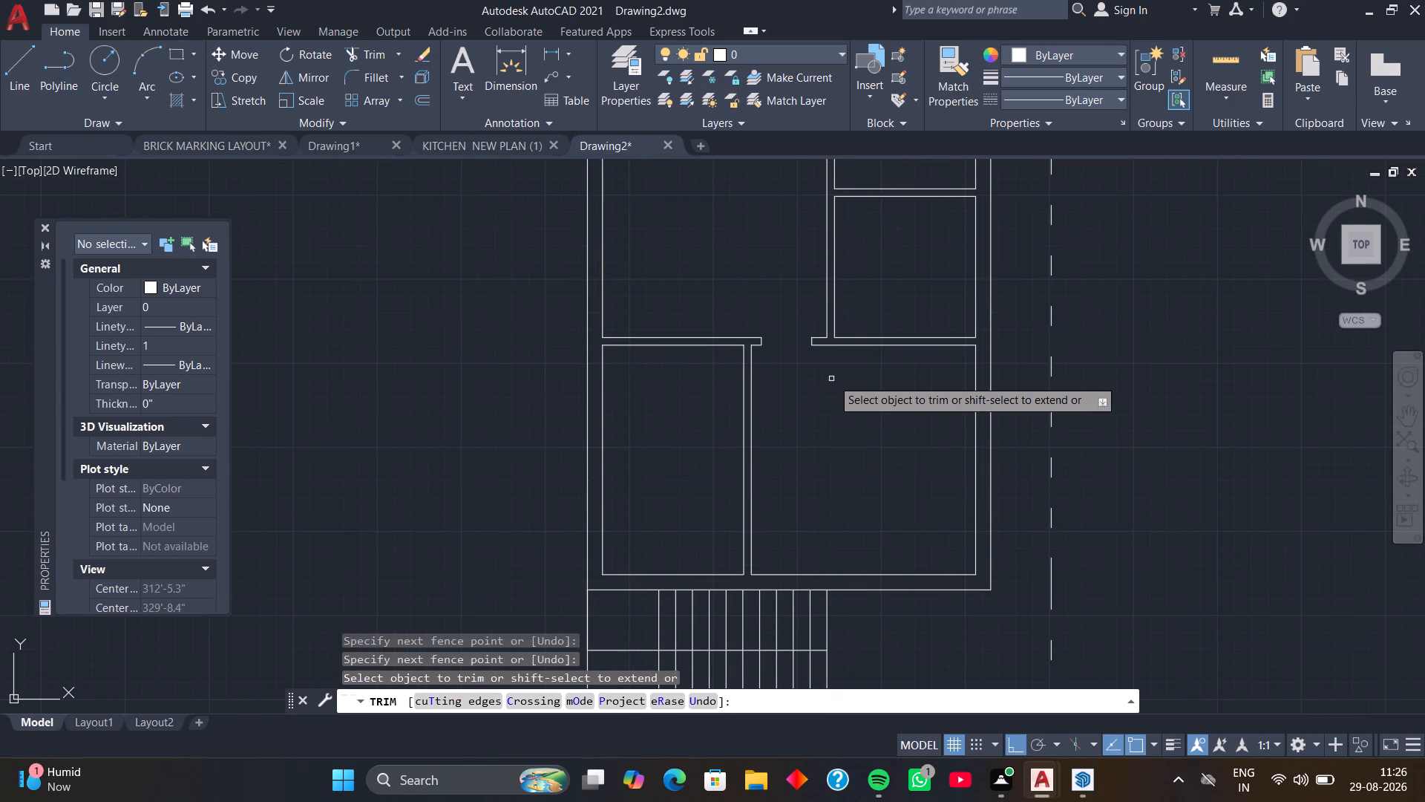
Draw a short line across the upper vertical partition, level with the inner face of the top outer wall.
key("space")
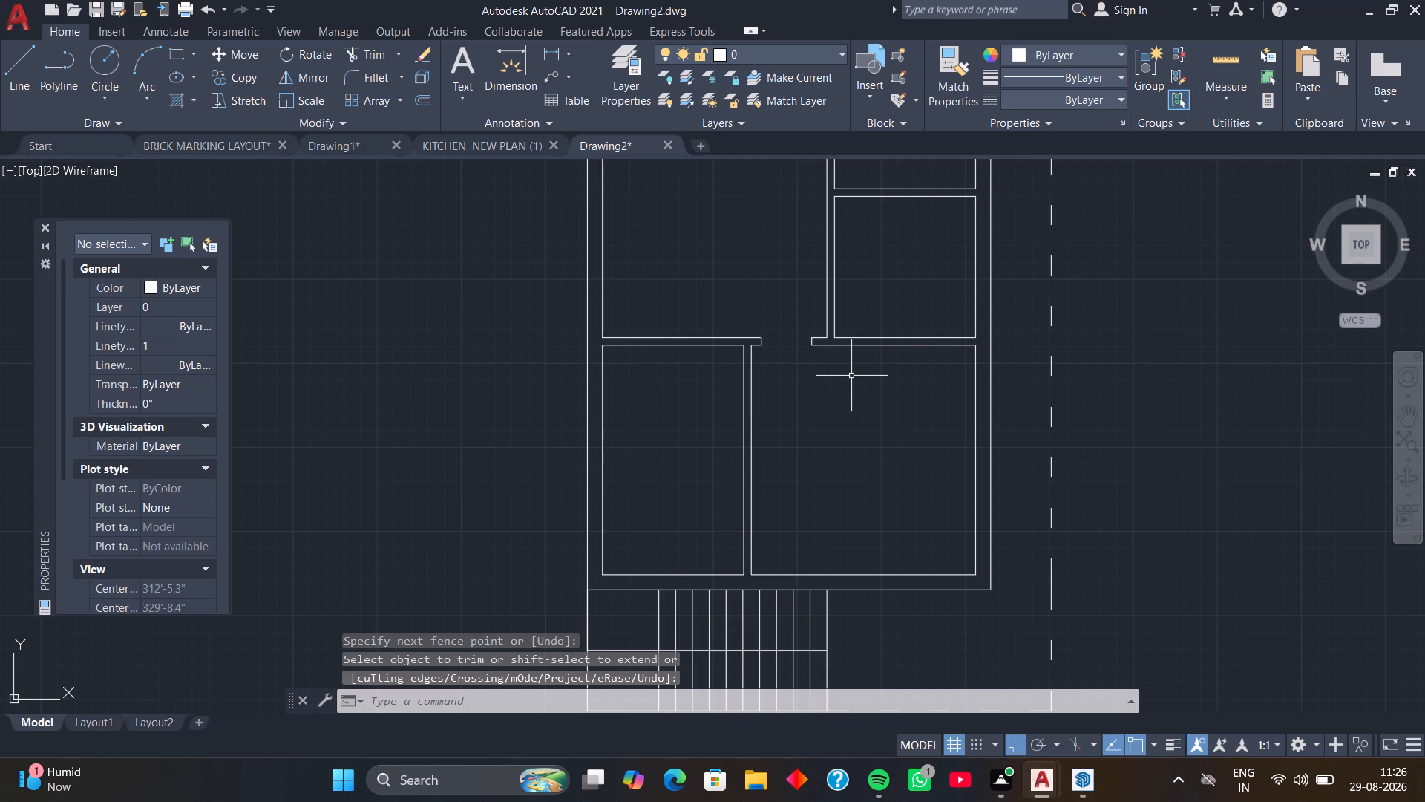
middle_click_drag(851, 376, 818, 380)
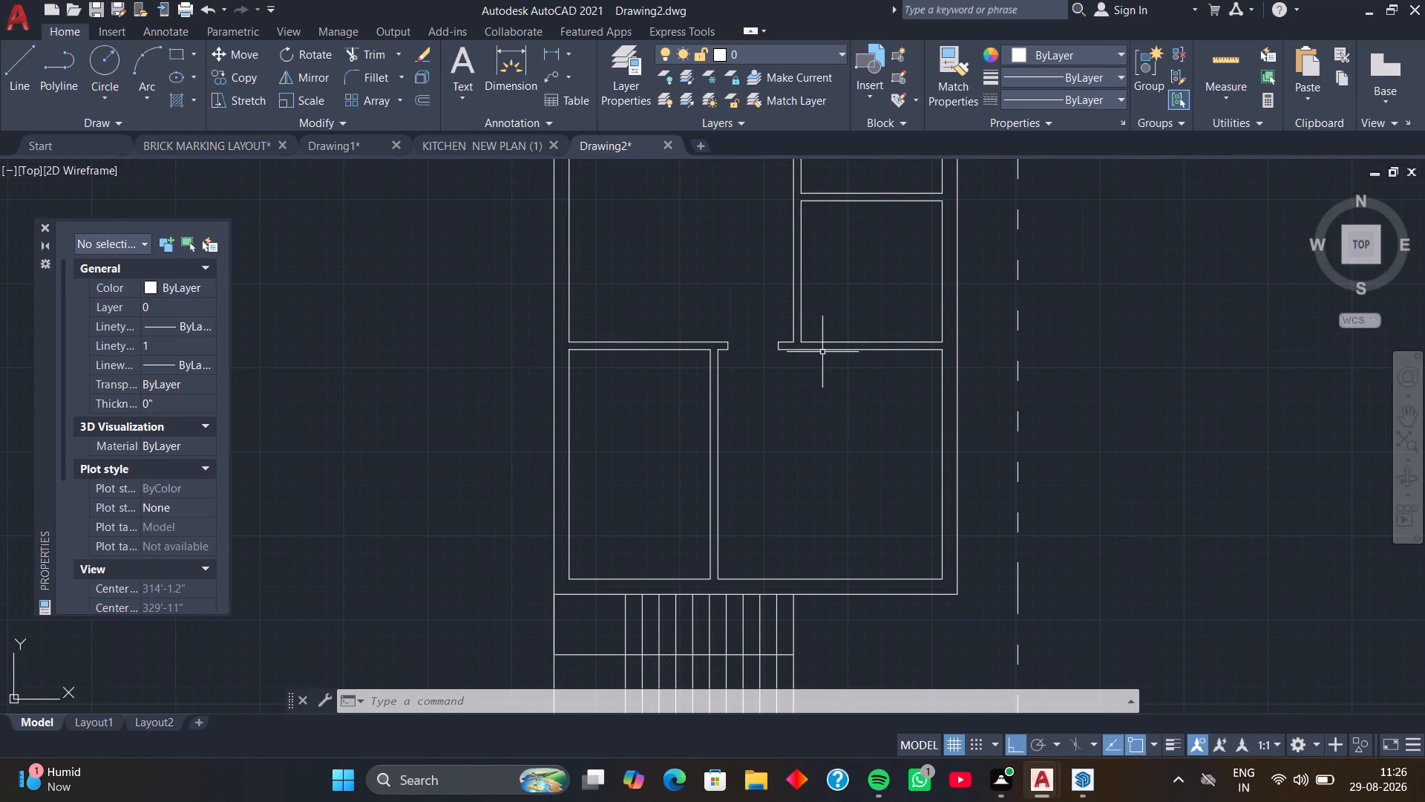
middle_click_drag(833, 253, 842, 261)
middle_click_drag(842, 261, 882, 397)
middle_click_drag(876, 307, 860, 376)
scroll(833, 338, "up", 3)
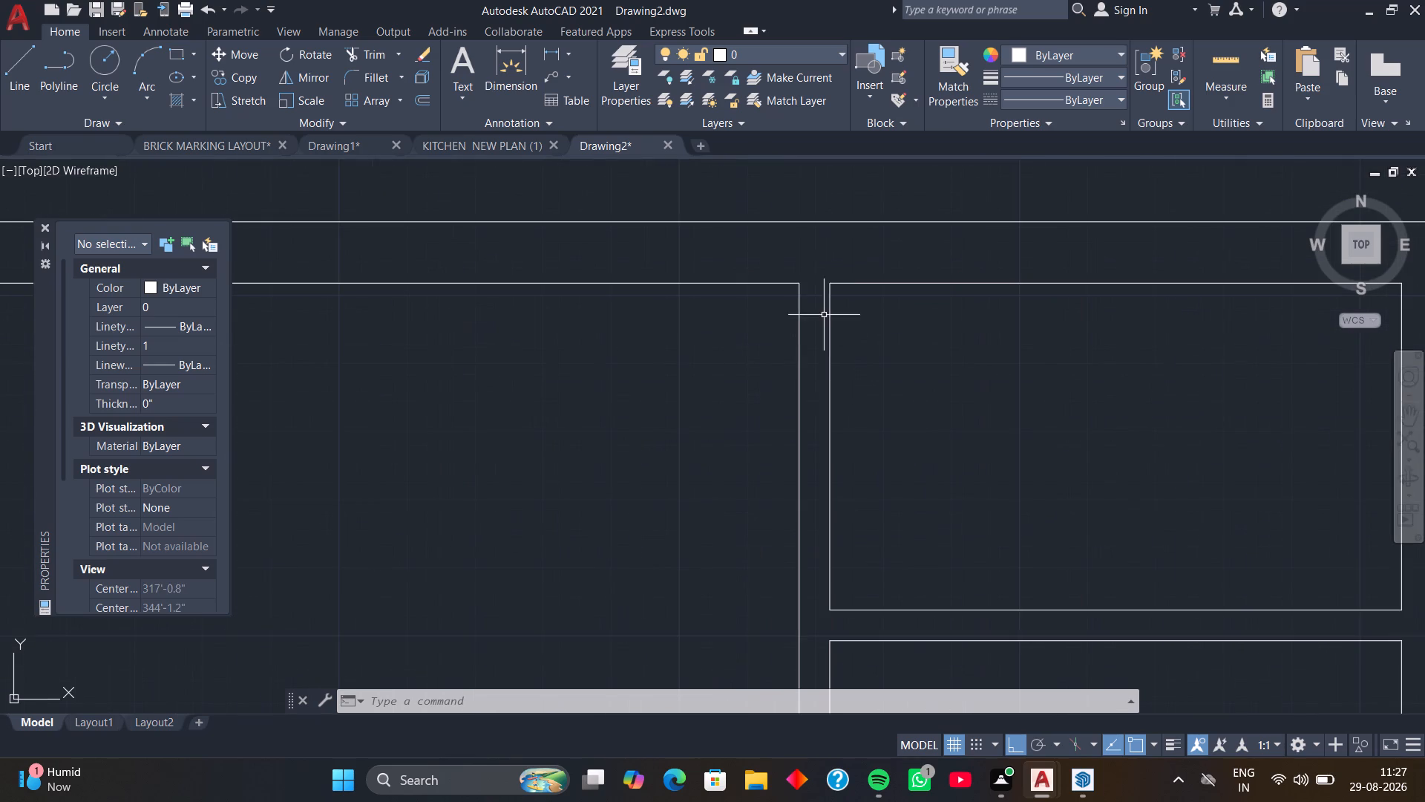
middle_click_drag(824, 315, 831, 364)
type("L")
key("space")
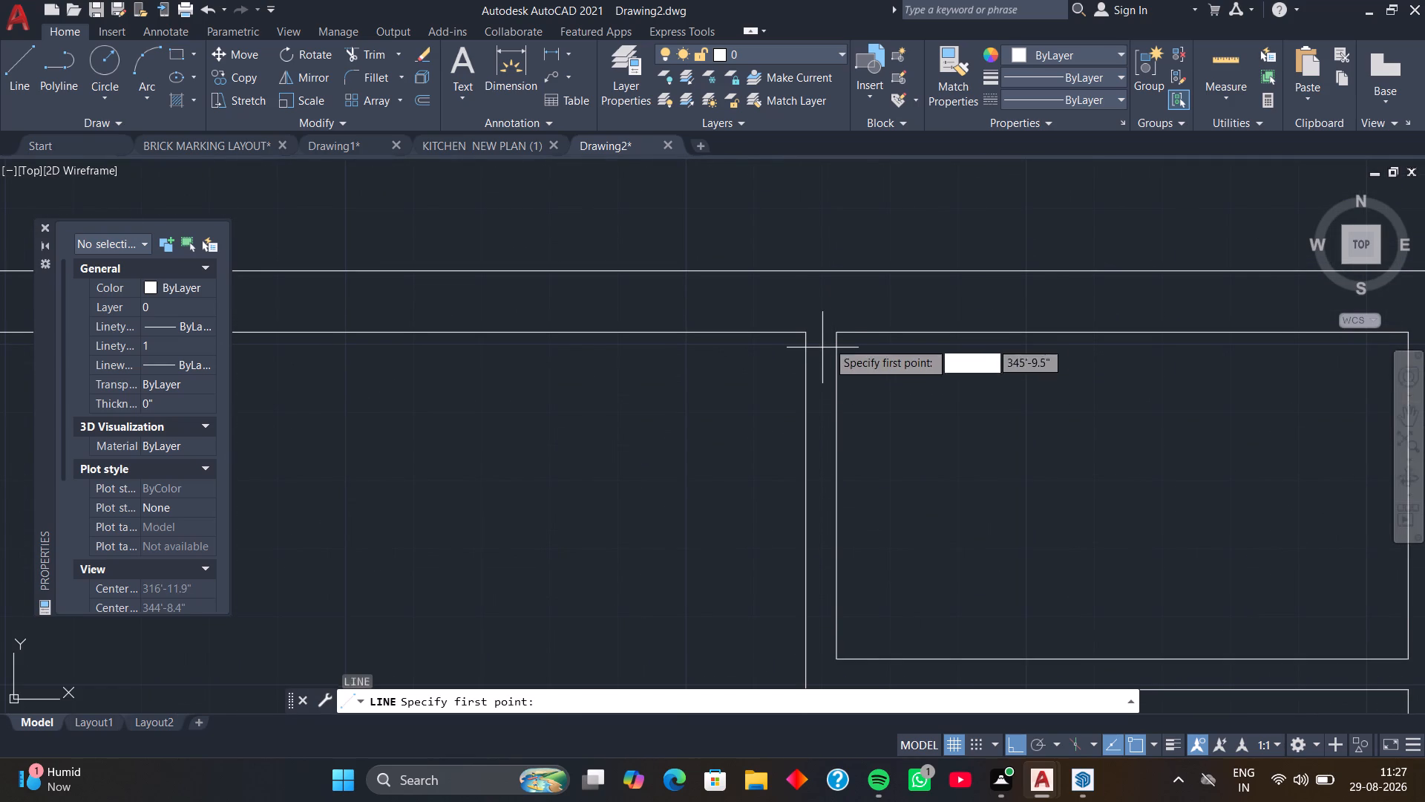
left_click(837, 334)
left_click(802, 334)
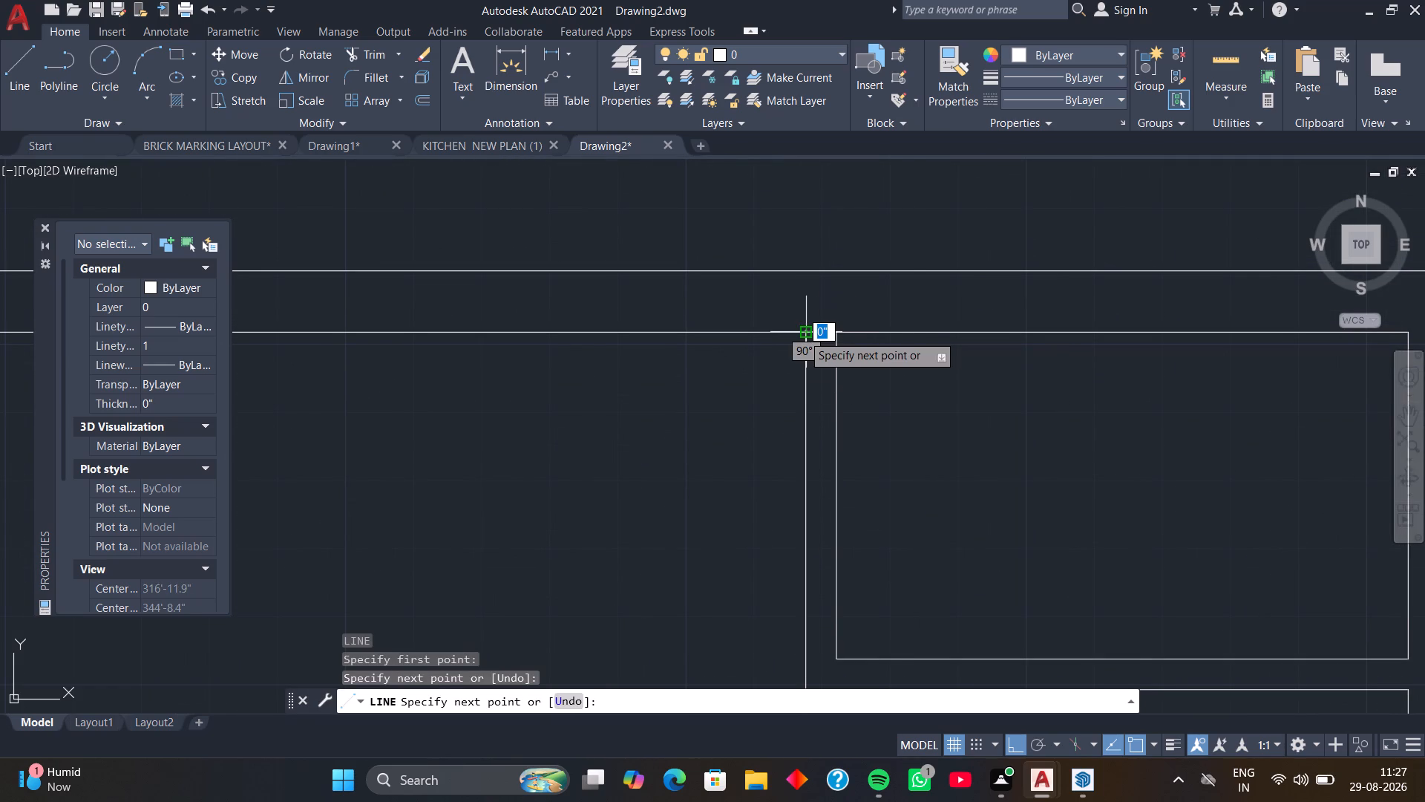
key("space")
Move the short line 1' down the vertical partition to mark the upper side of the small room's door opening.
left_click(819, 331)
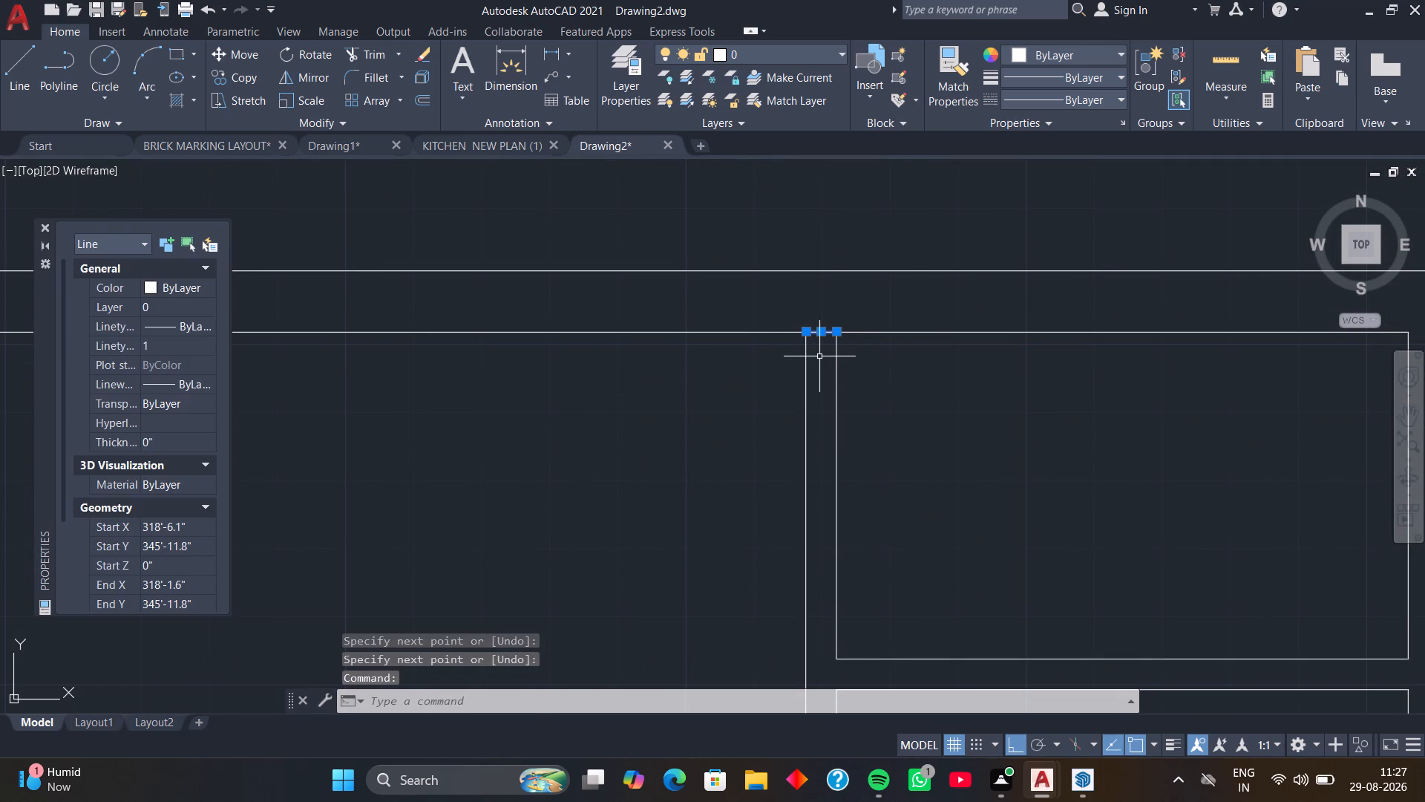
type("M")
key("space")
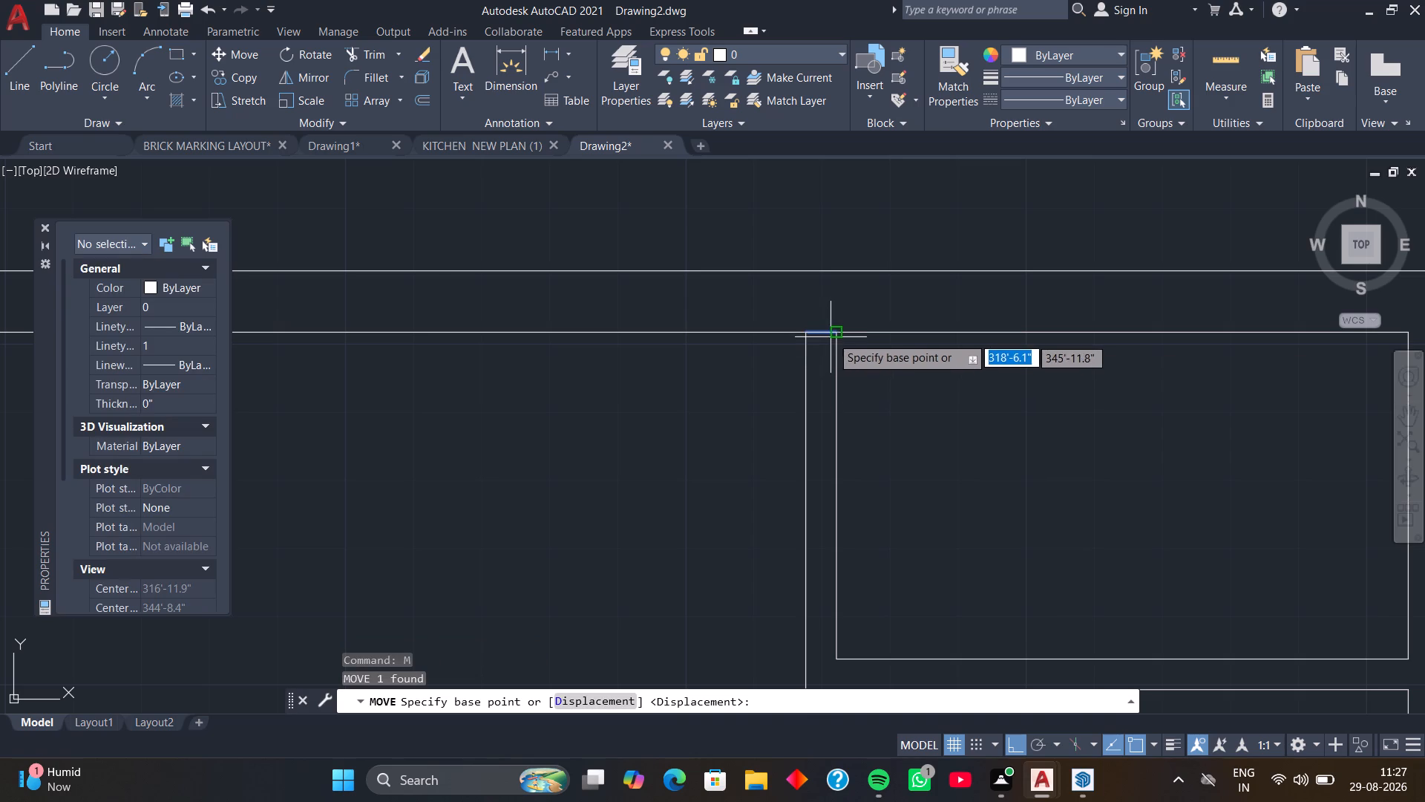
left_click(834, 333)
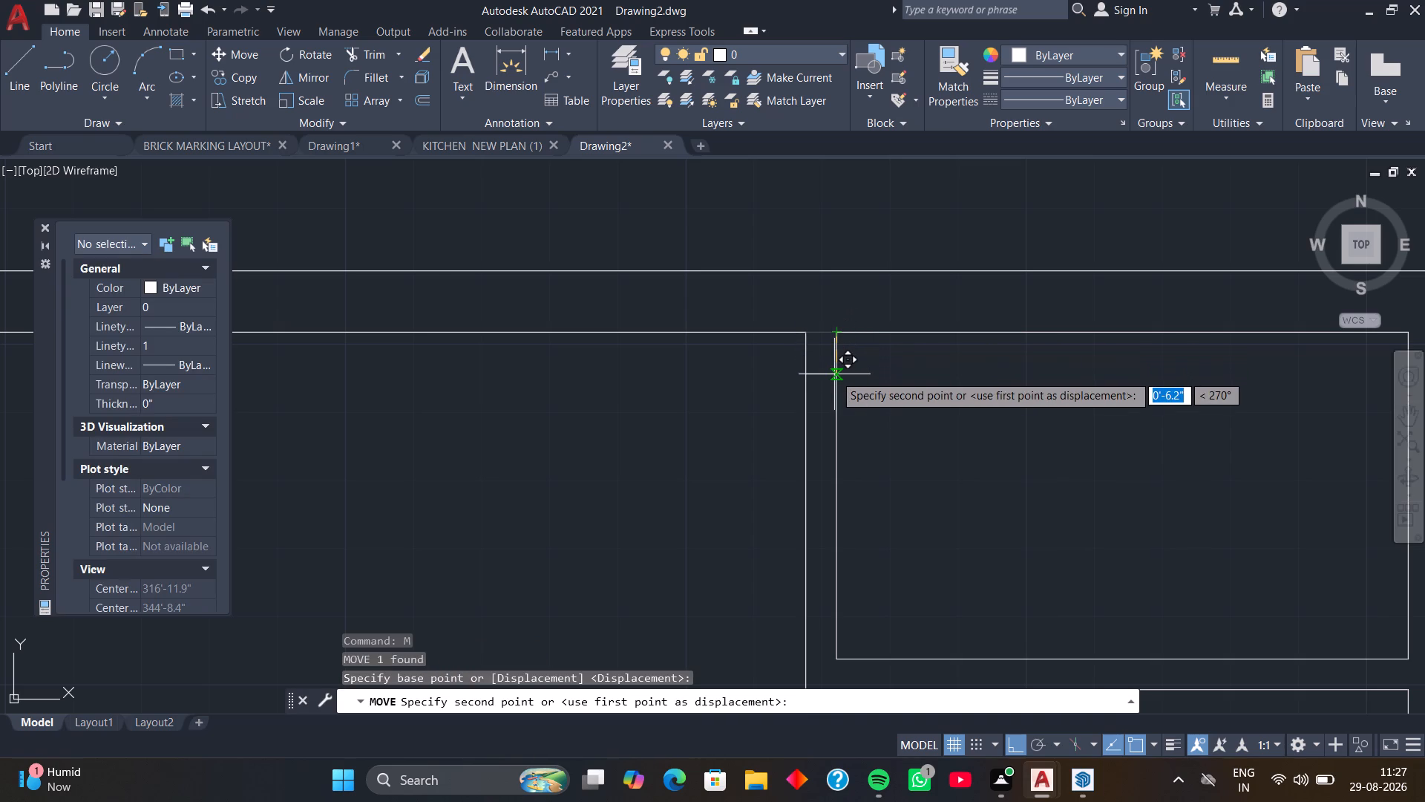
type("1'")
key("Return")
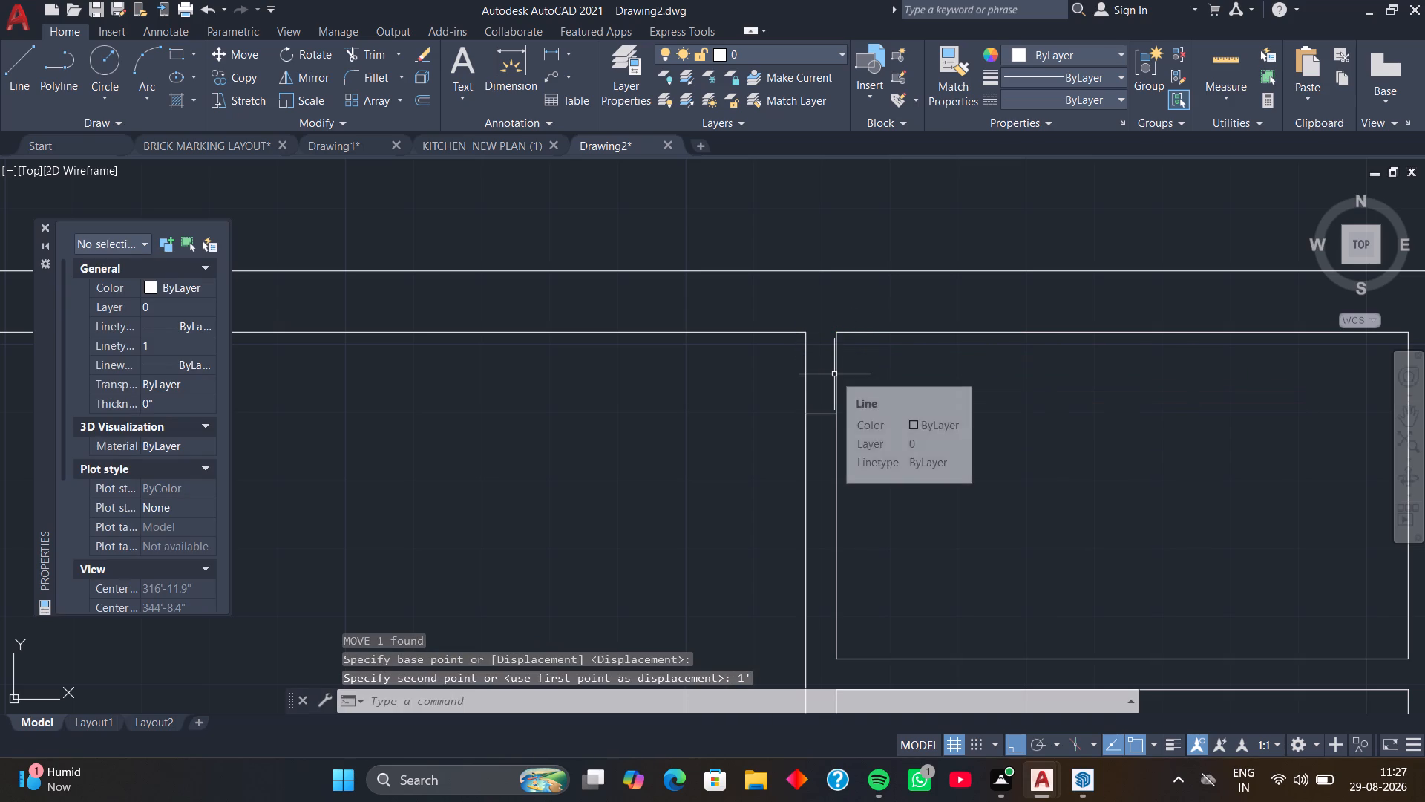
Draw a second short line across the vertical partition, level with the bottom inner edge of the upper-right small room.
middle_click_drag(863, 450, 875, 300)
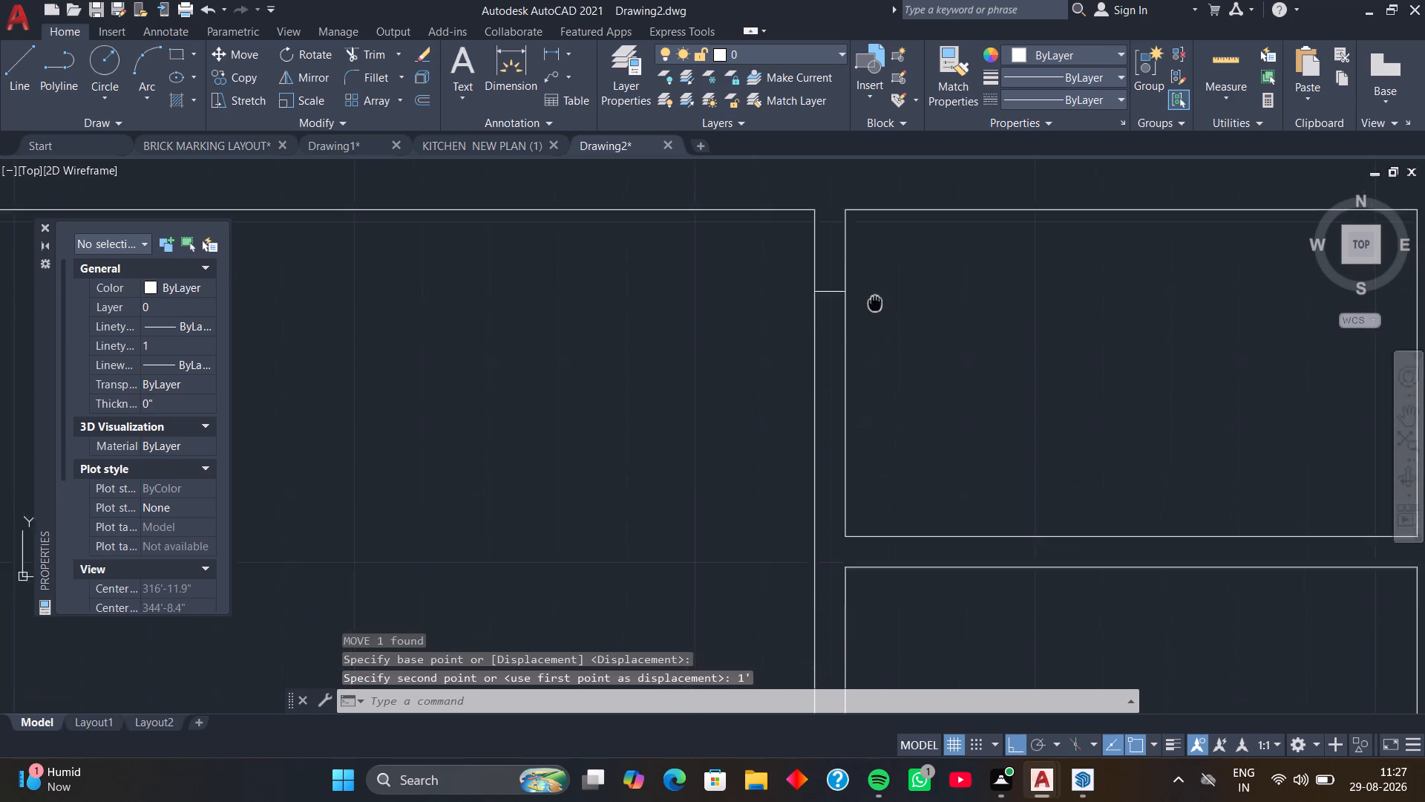
middle_click_drag(883, 423, 879, 314)
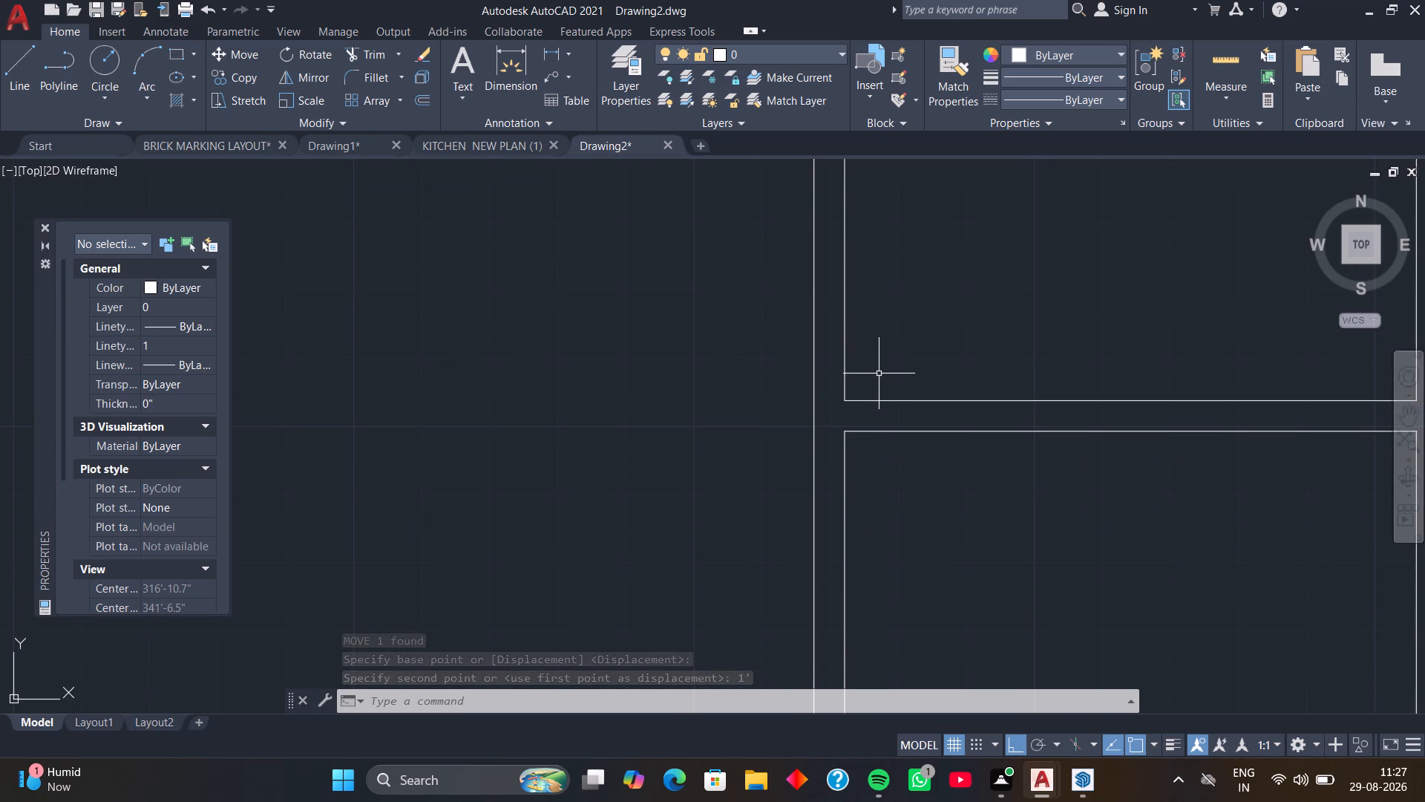
key("l")
key("space")
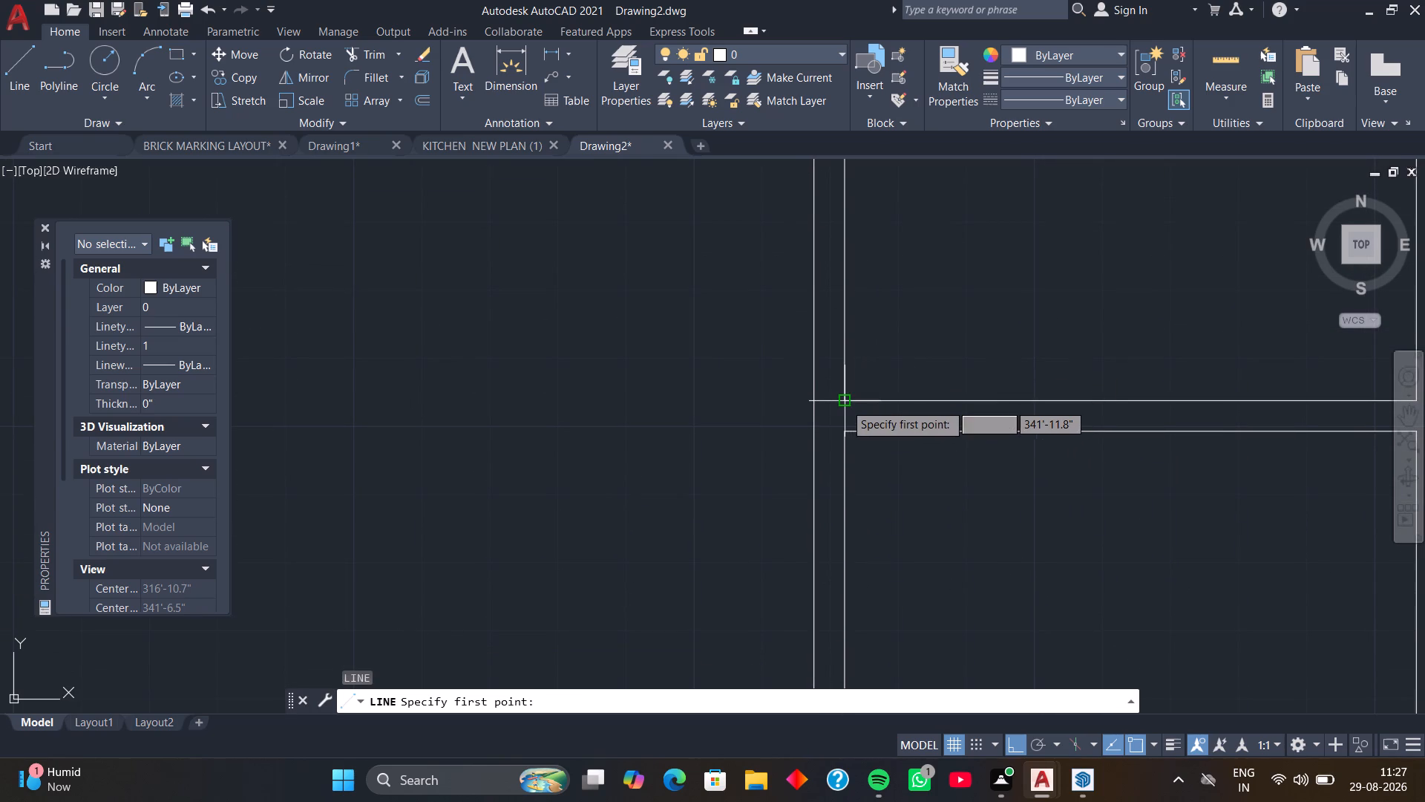
left_click(845, 403)
left_click(813, 404)
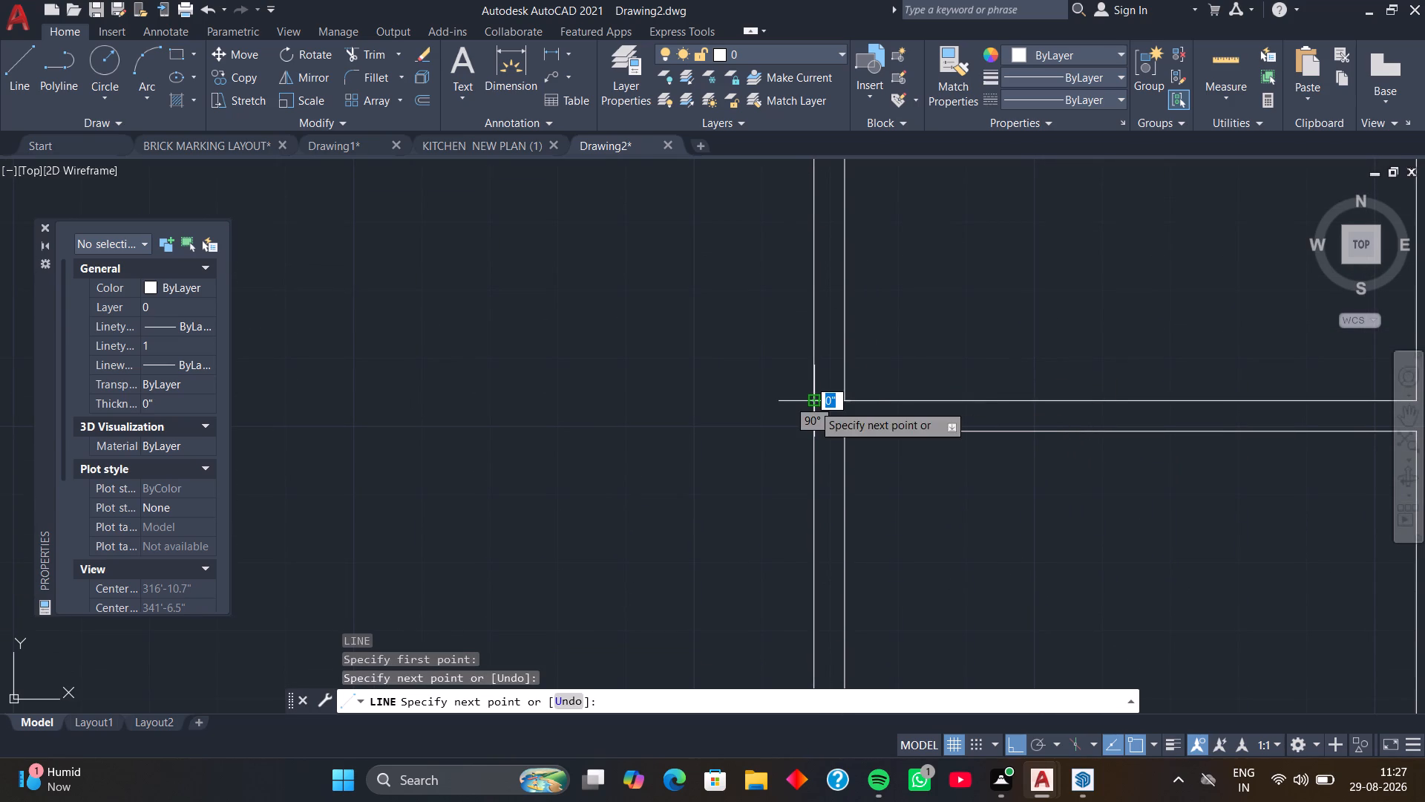
key("space")
Move the second short line 9" up to mark the lower side of the small room's door opening.
left_click(825, 400)
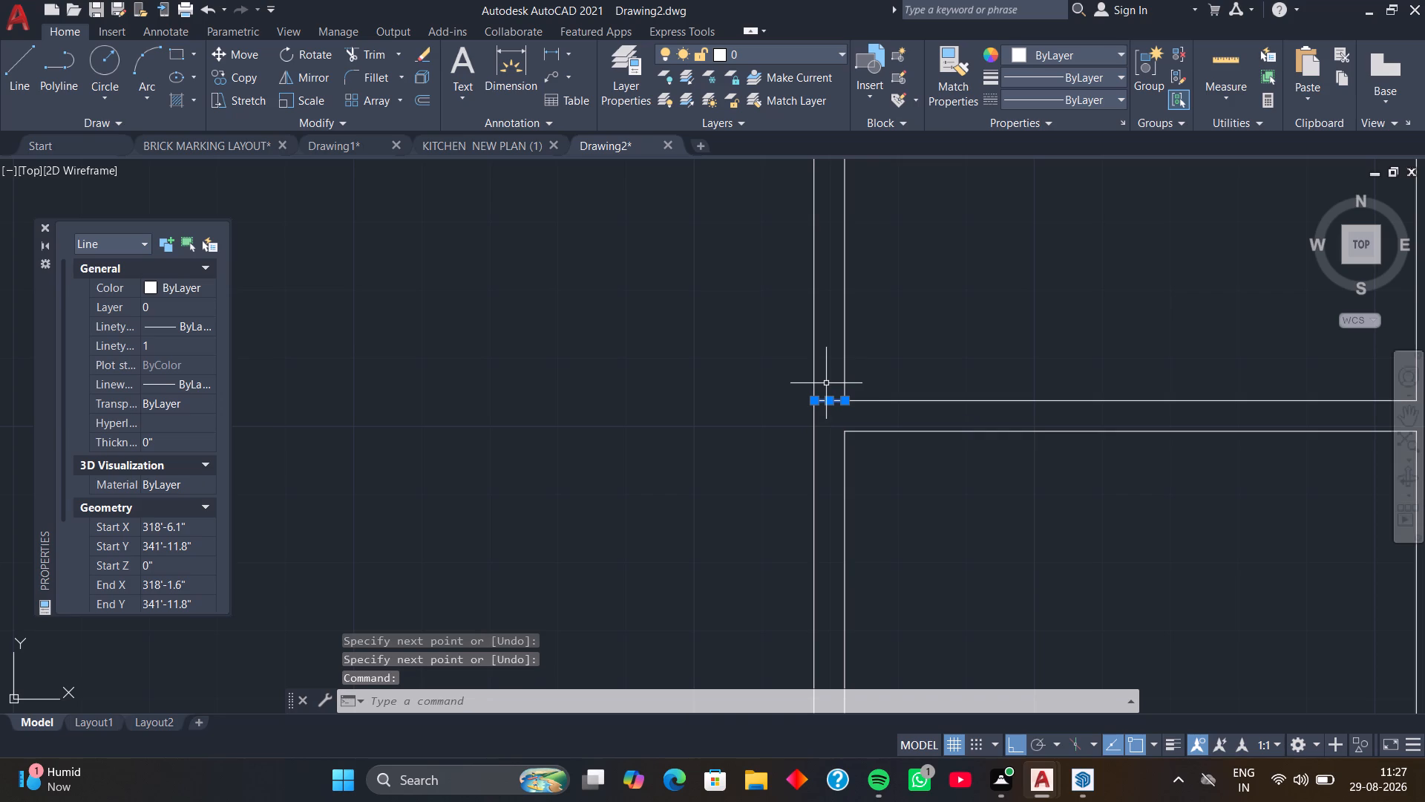
key("m")
key("space")
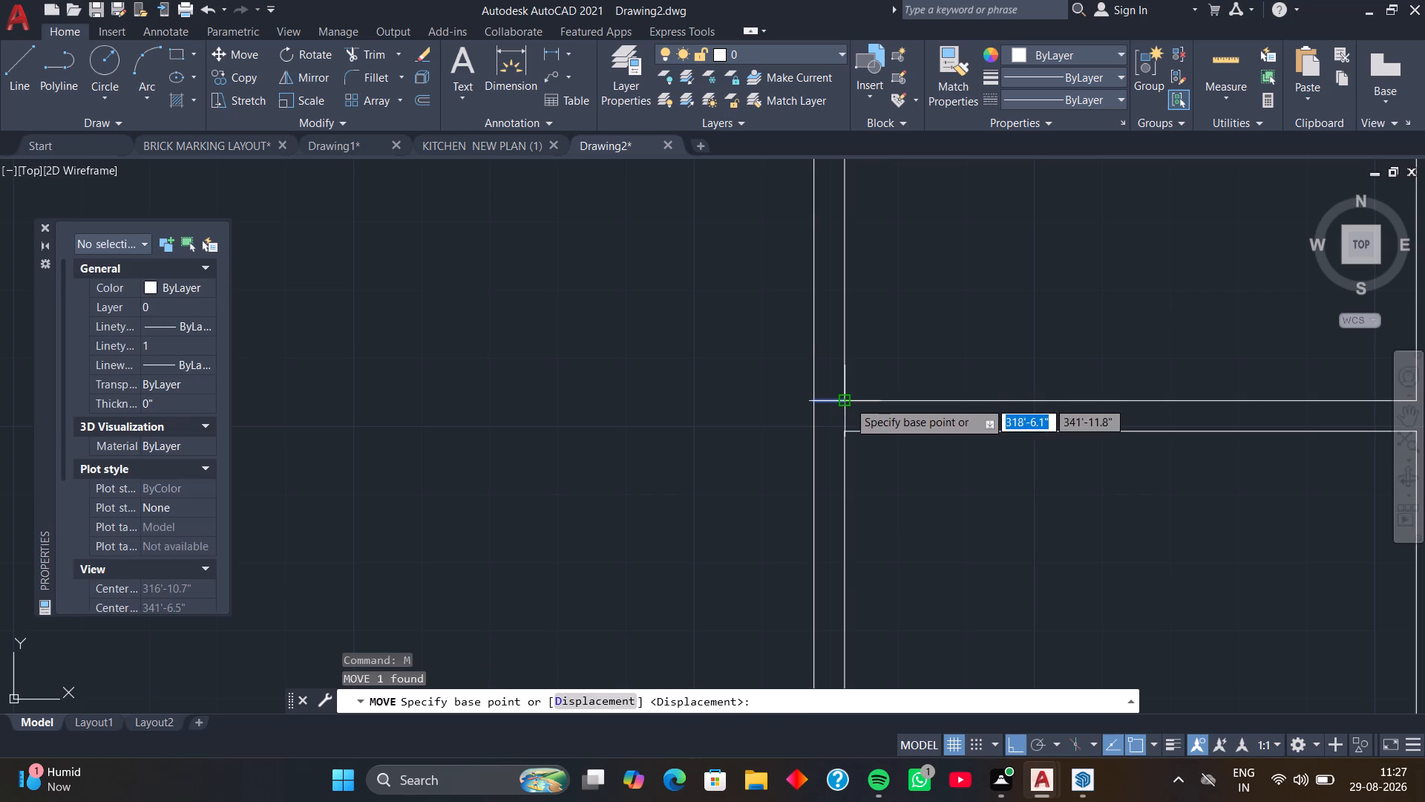
left_click(848, 401)
key("9")
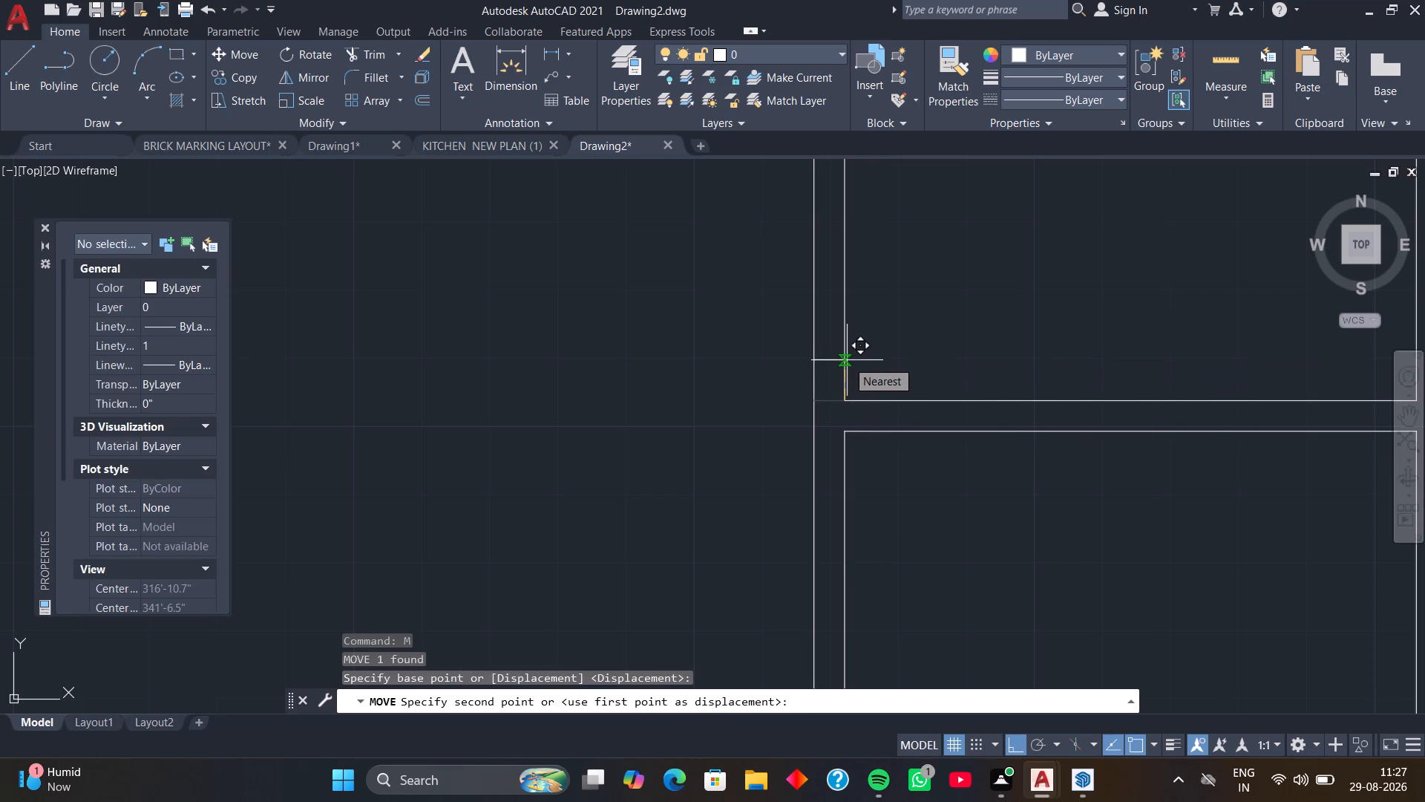
key("Return")
Trim both vertical partition lines between the two short lines to open the small room's doorway.
scroll(882, 318, "down", 3)
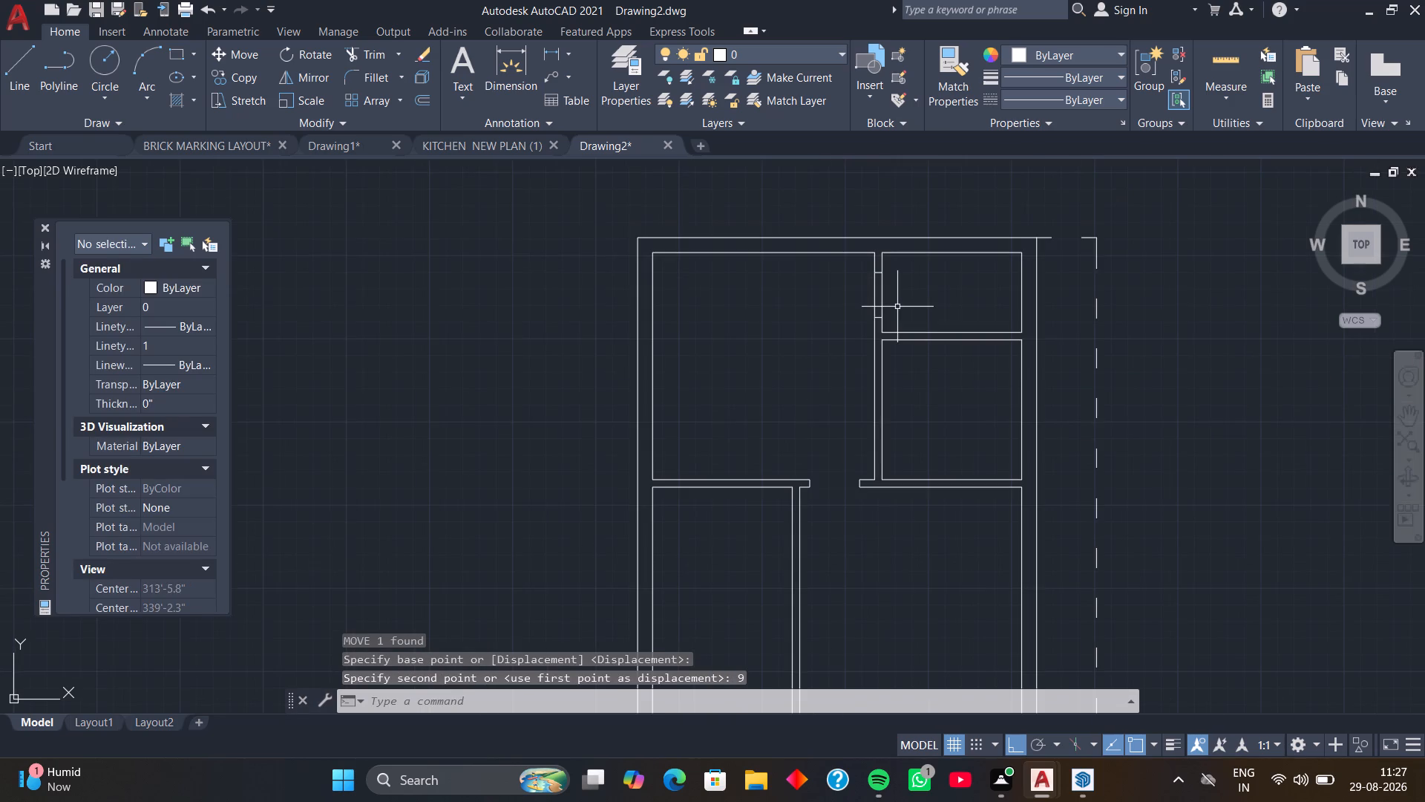
middle_click_drag(897, 307, 937, 326)
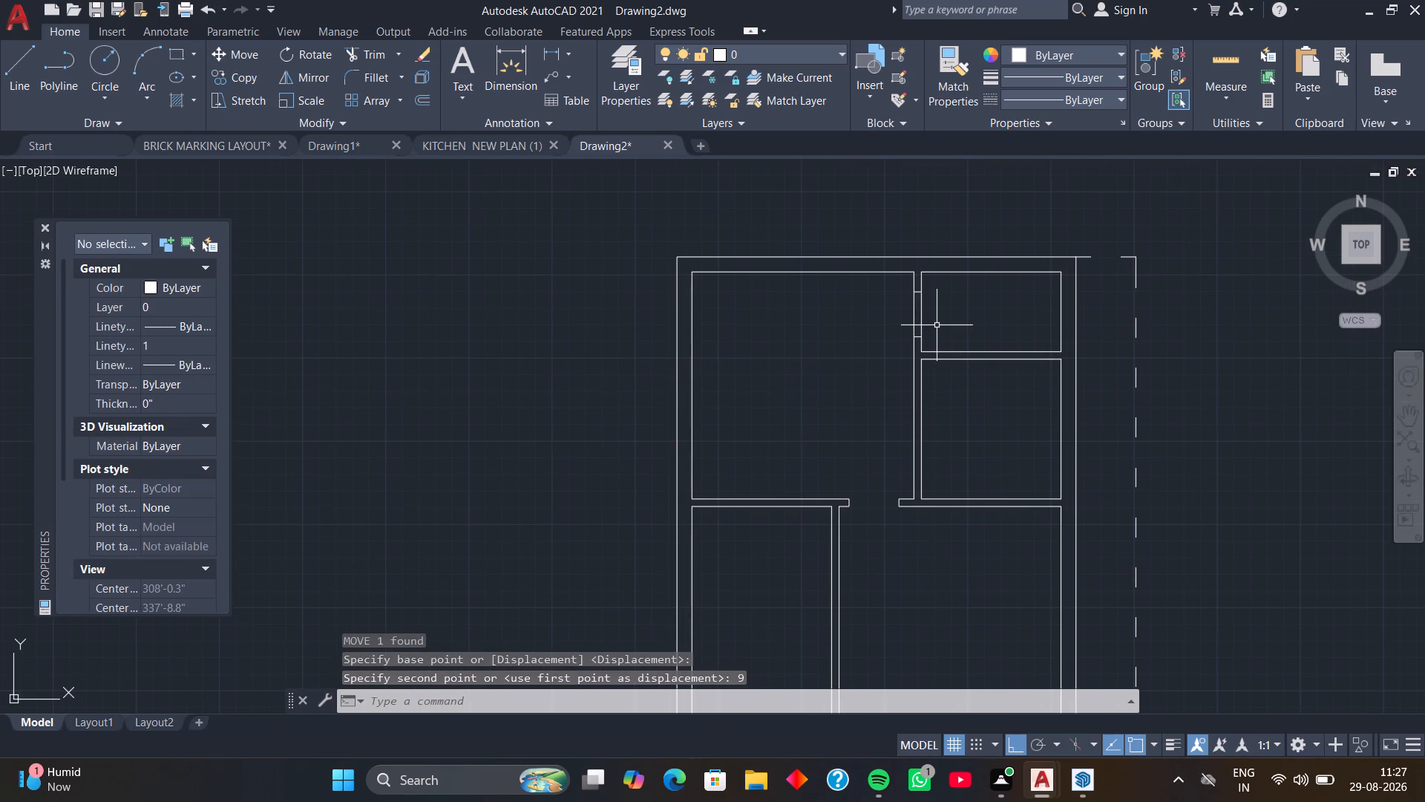
type("TR")
key("space")
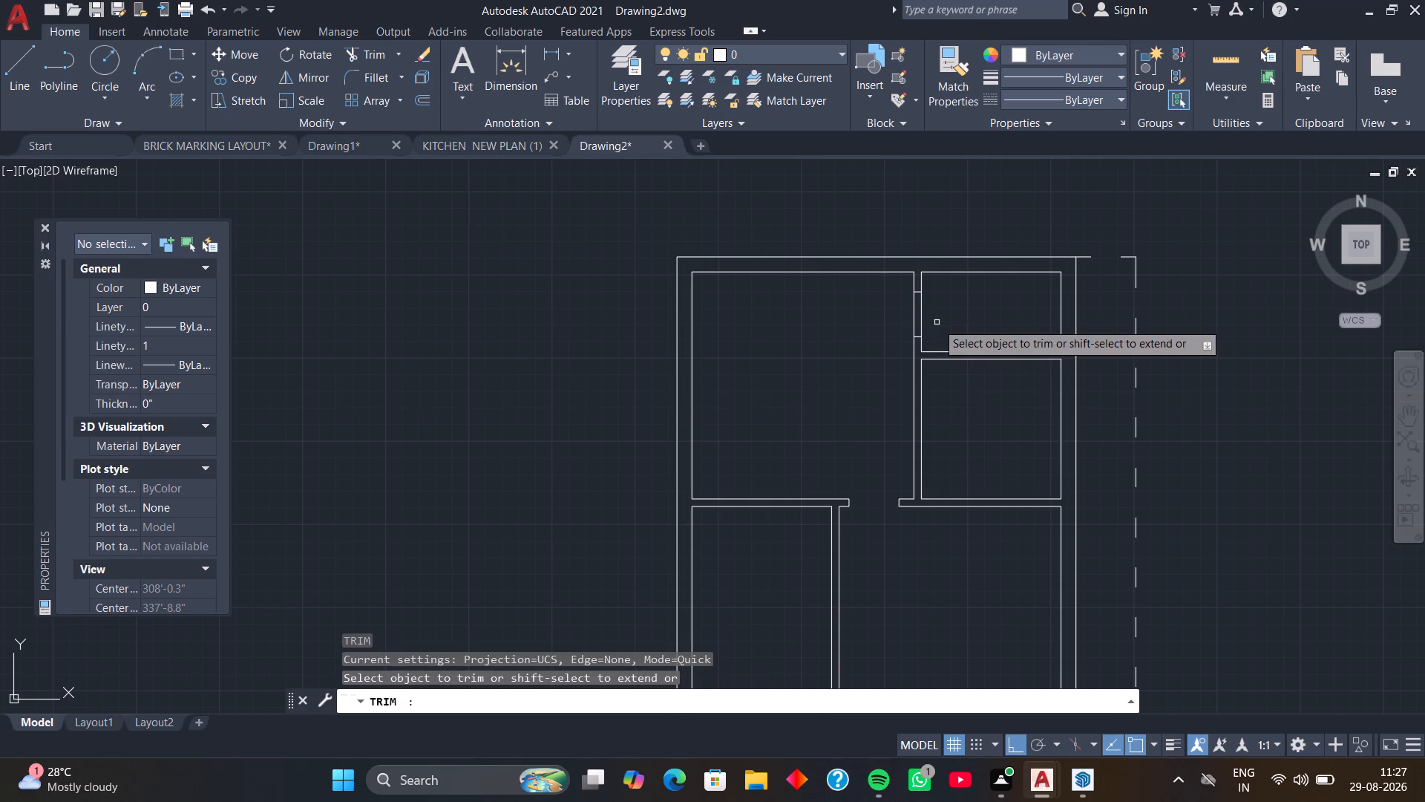
left_click_drag(932, 309, 905, 319)
scroll(905, 319, "down", 2)
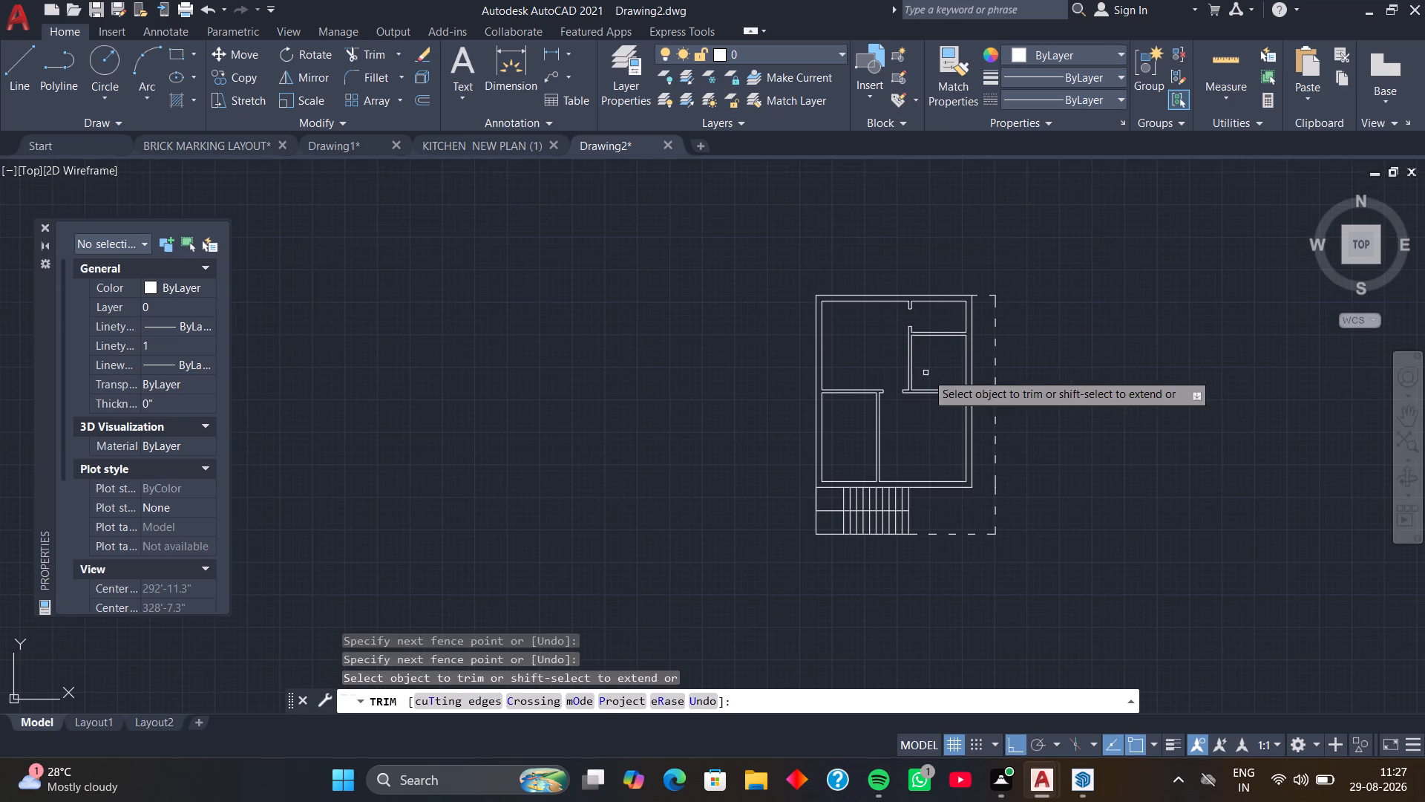
middle_click_drag(926, 373, 905, 324)
key("space")
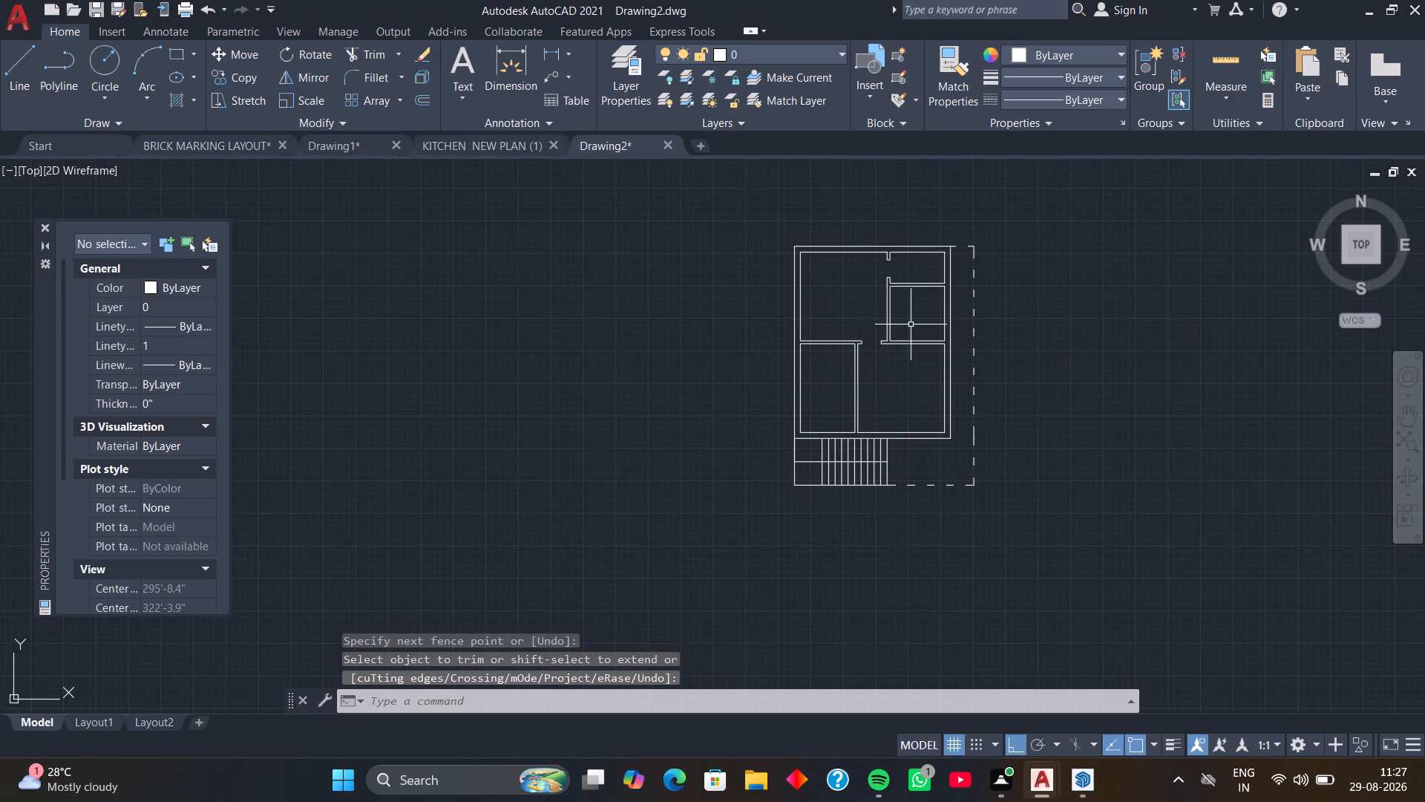
Draw a short line across the horizontal partition along the inner face of the right outer wall.
middle_click_drag(911, 325, 889, 276)
middle_click_drag(906, 333, 882, 325)
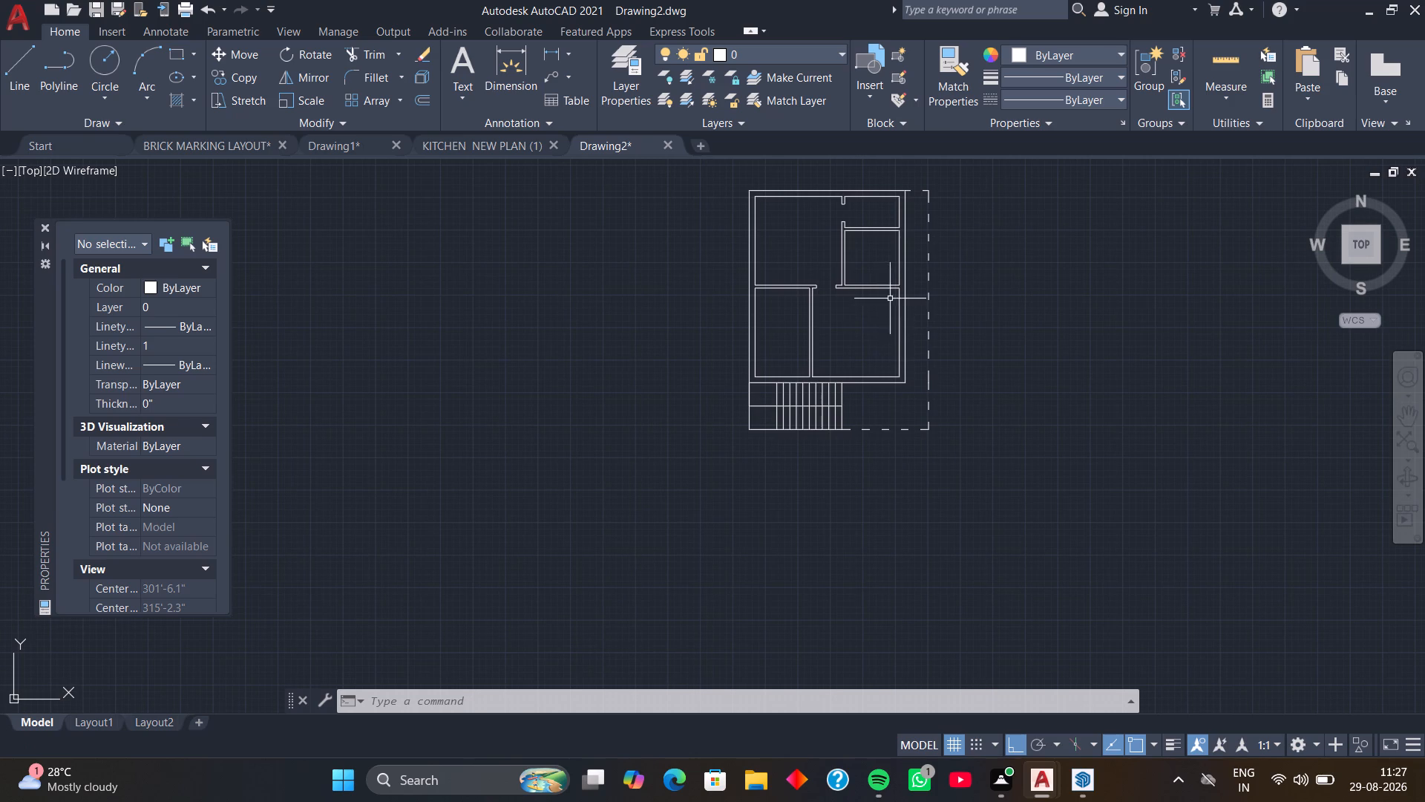
scroll(890, 299, "up", 2)
middle_click_drag(888, 299, 881, 336)
scroll(890, 325, "up", 3)
middle_click_drag(887, 325, 874, 342)
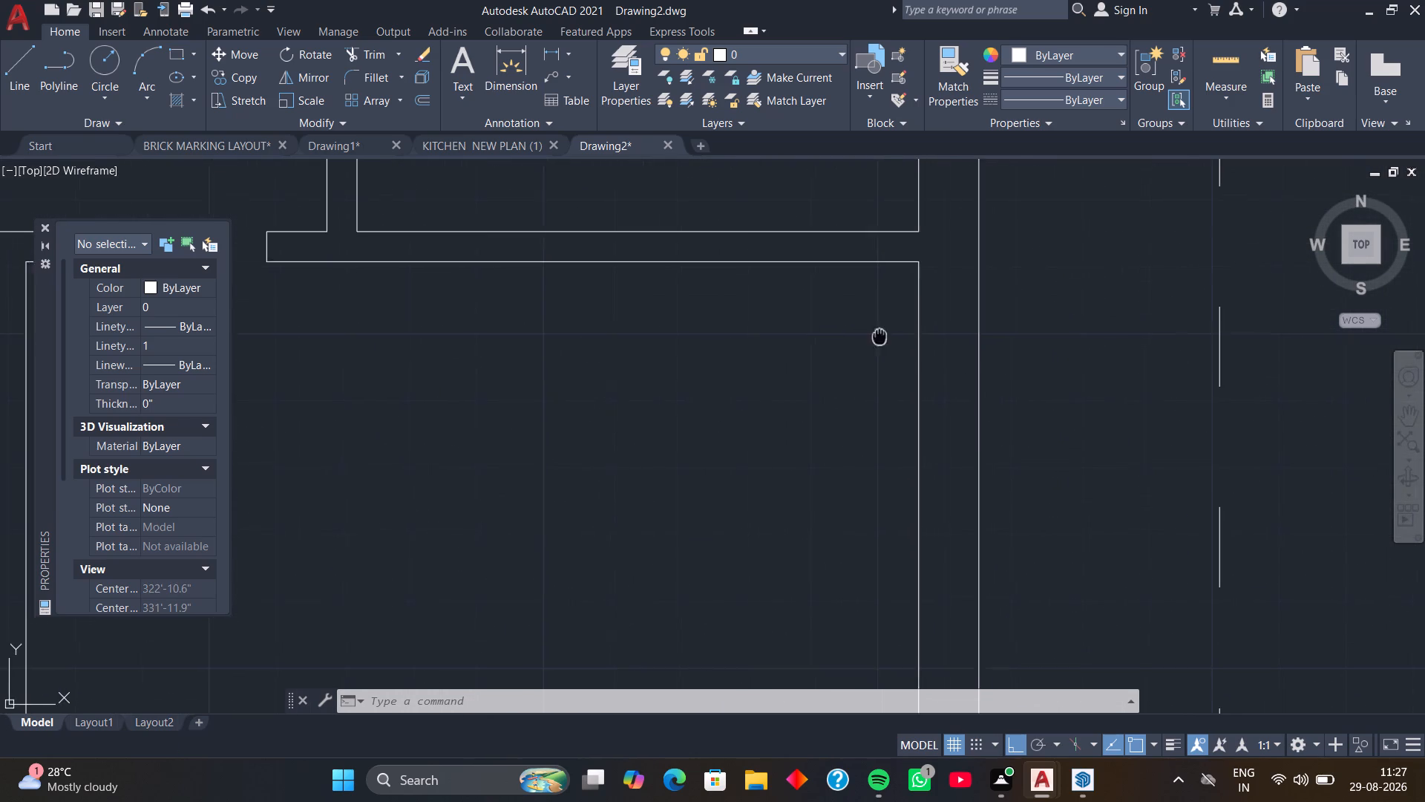
middle_click_drag(874, 342, 864, 370)
type("L")
key("space")
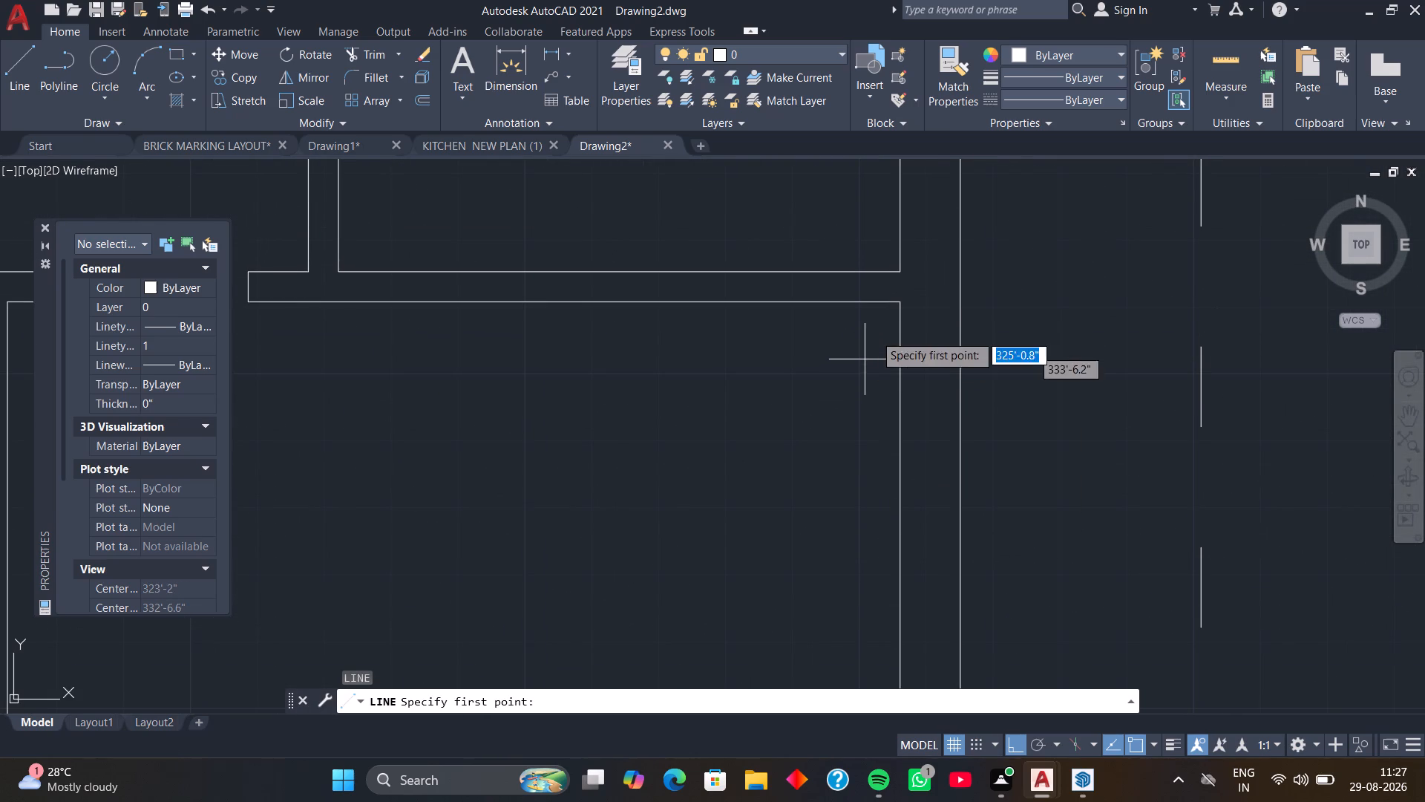
left_click(901, 306)
left_click(901, 273)
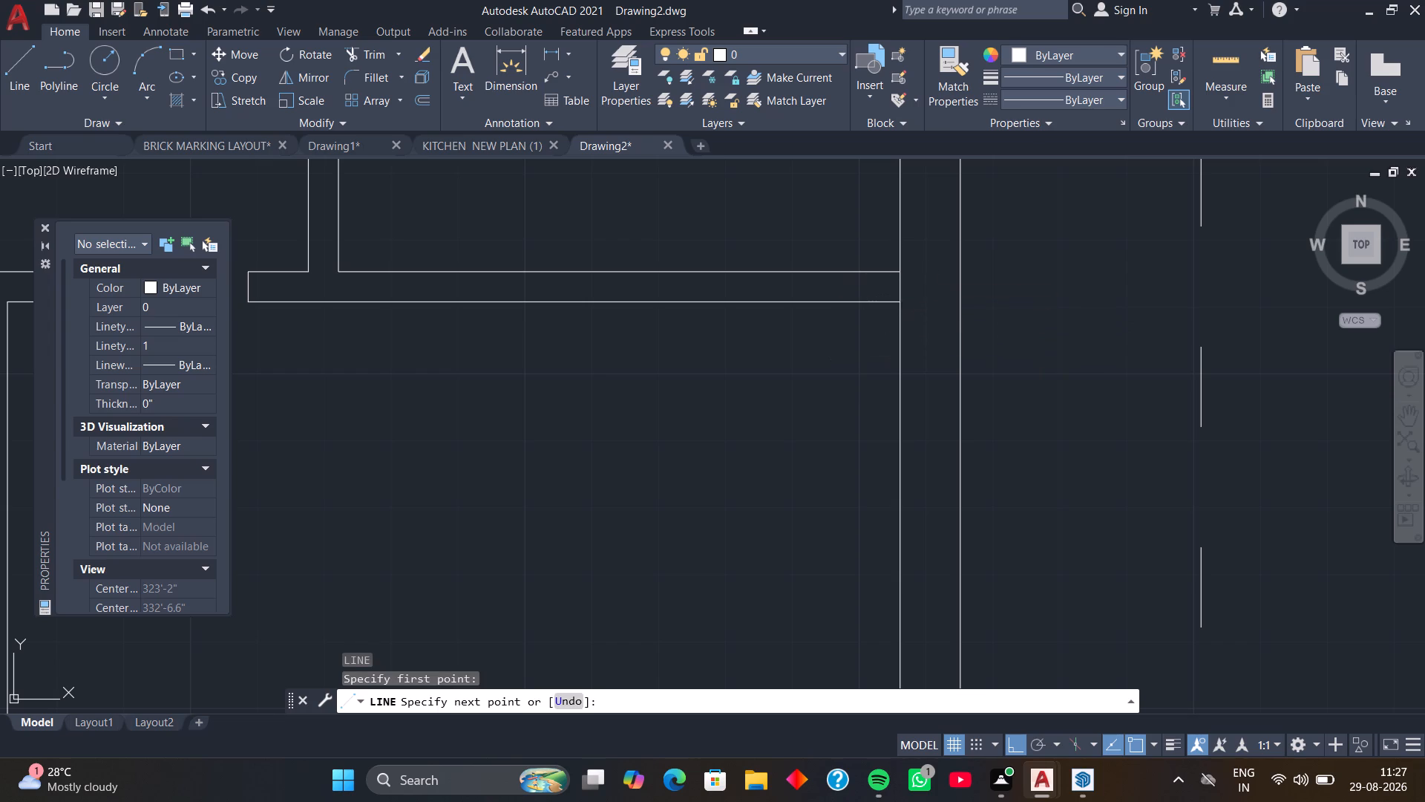
key("space")
Move this short line 1'6" to the left to mark one side of another door opening in the horizontal partition.
left_click(900, 281)
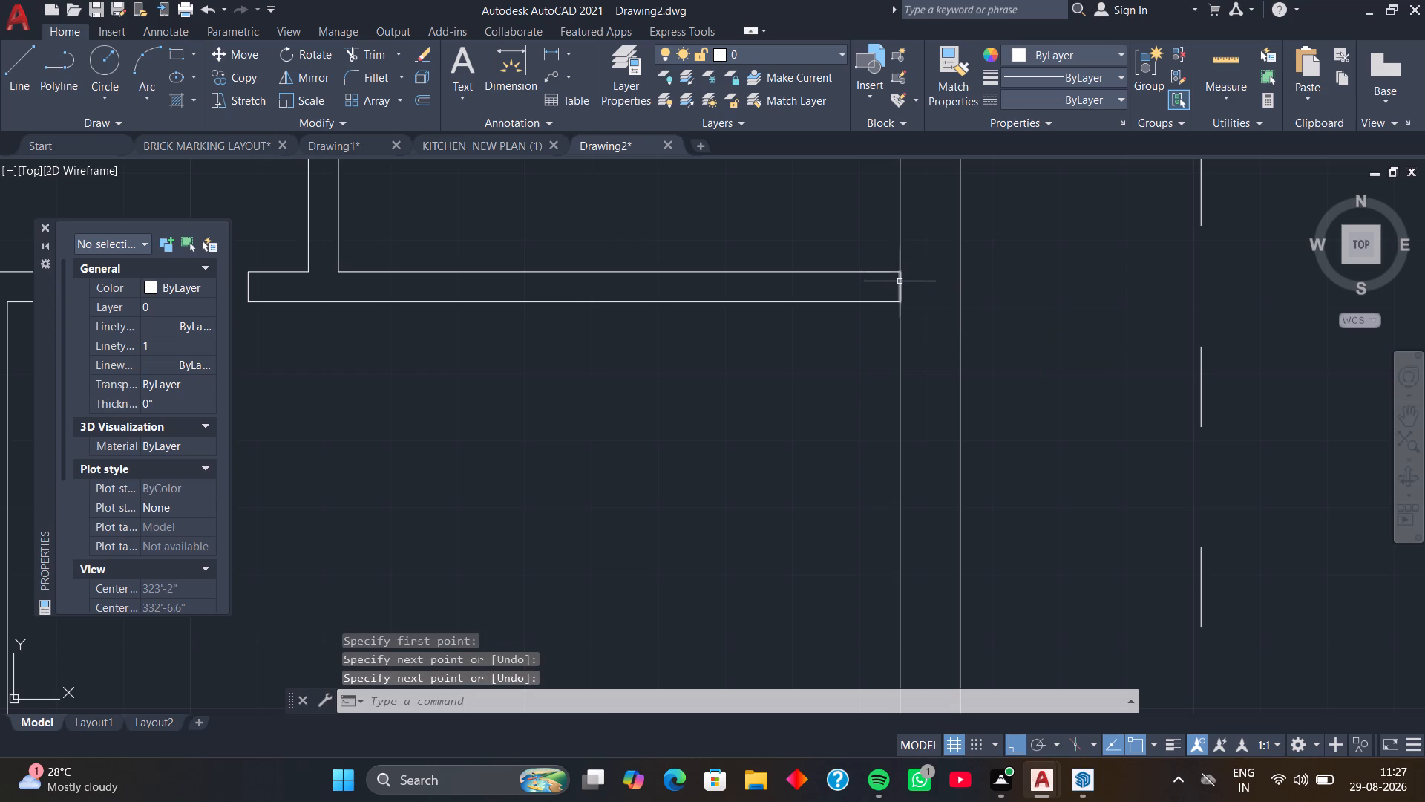
type("M")
key("space")
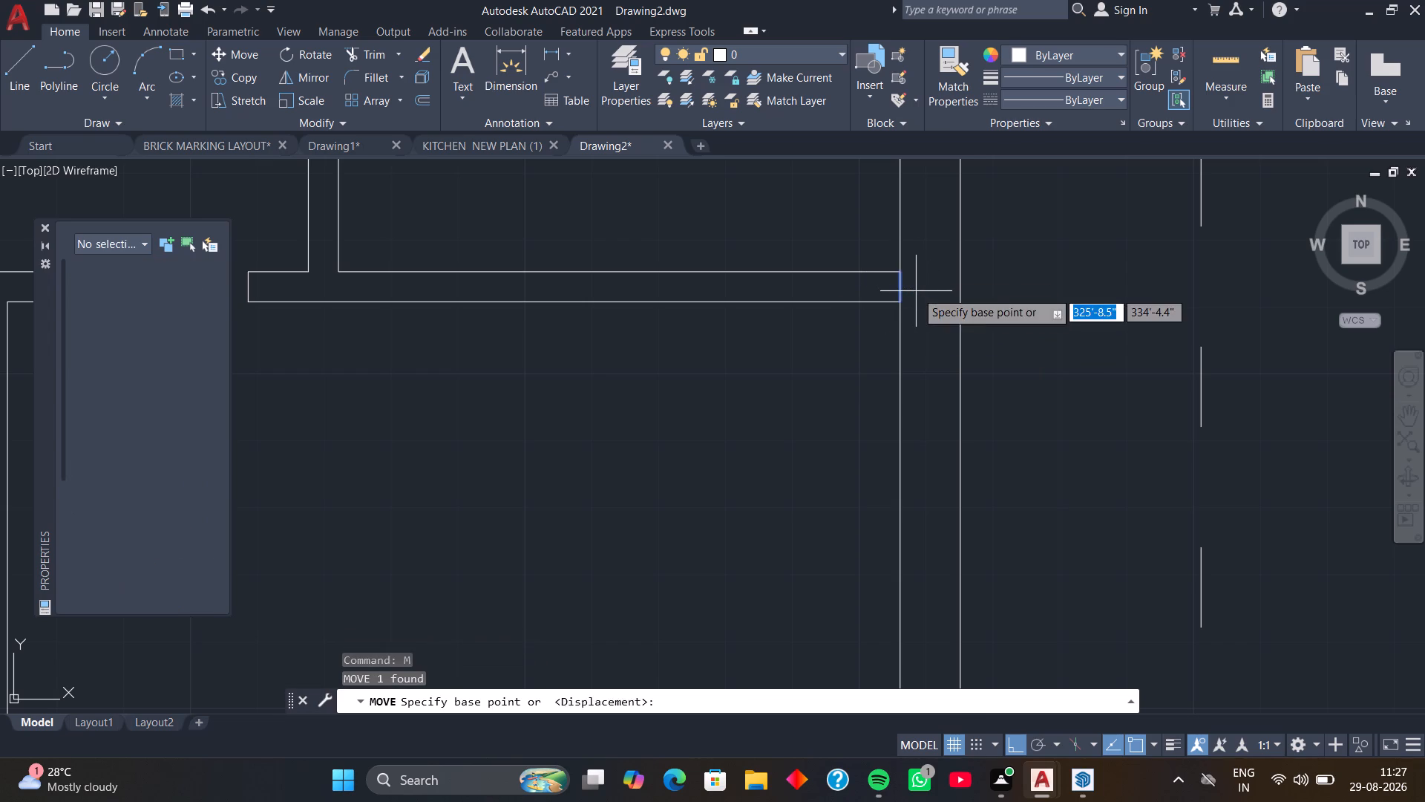
left_click(904, 299)
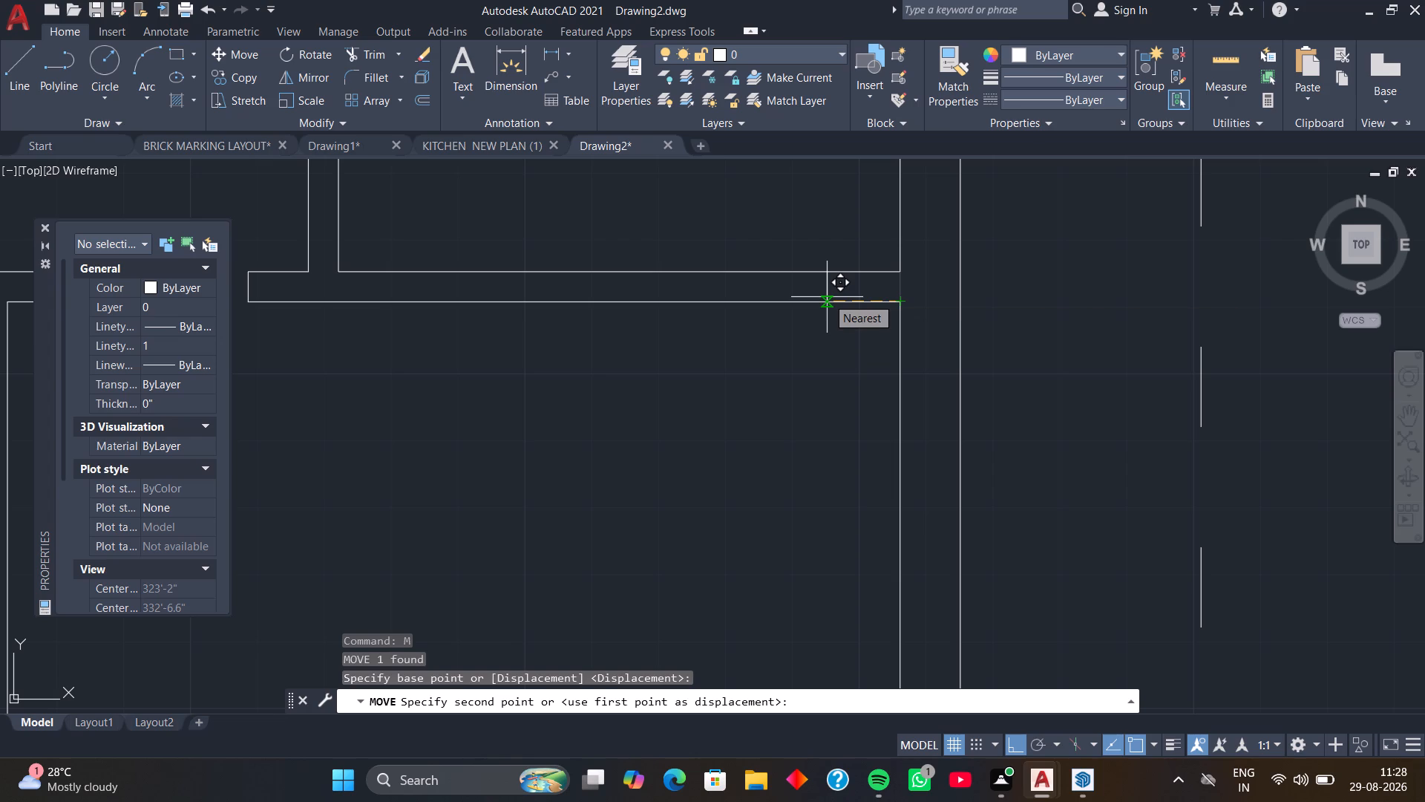
type("1'6")
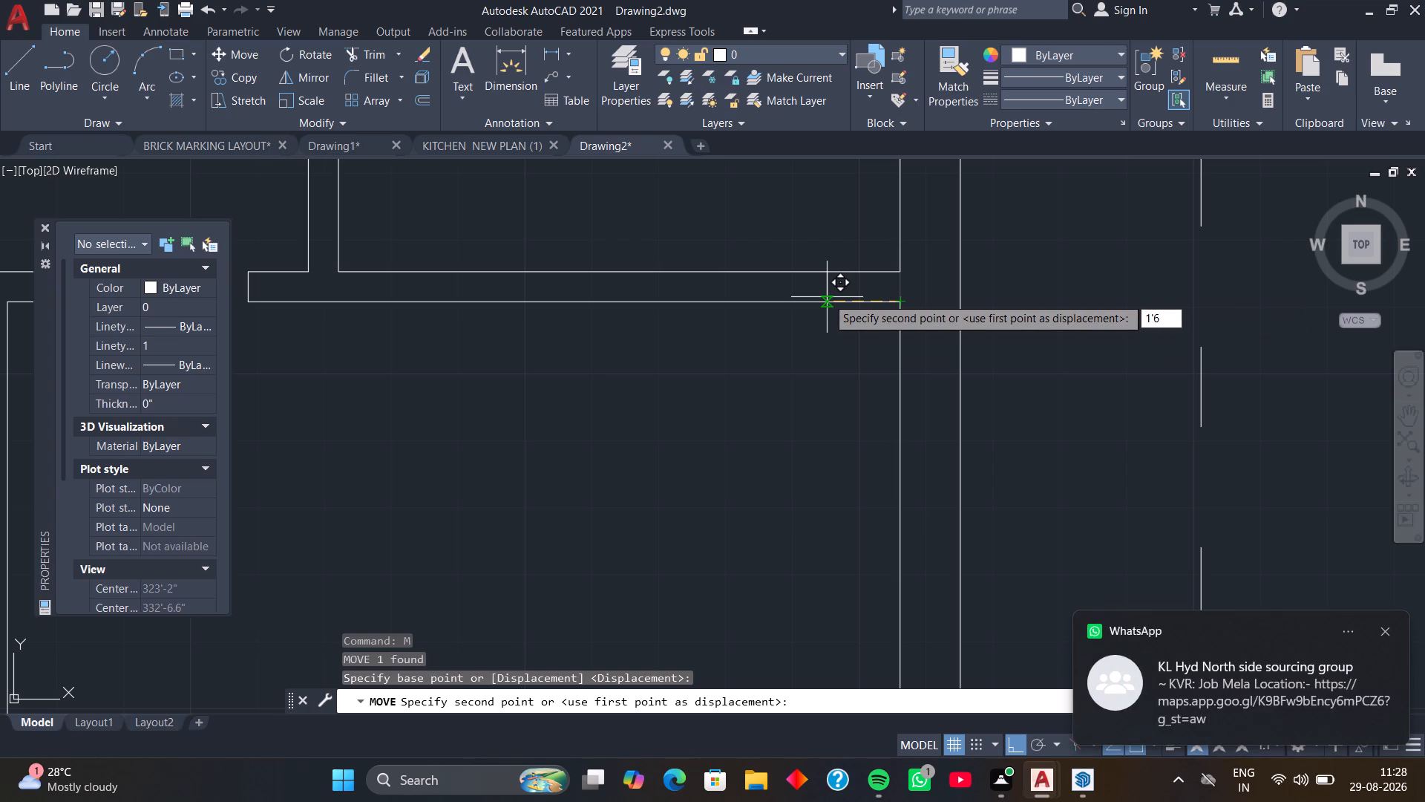
key("Return")
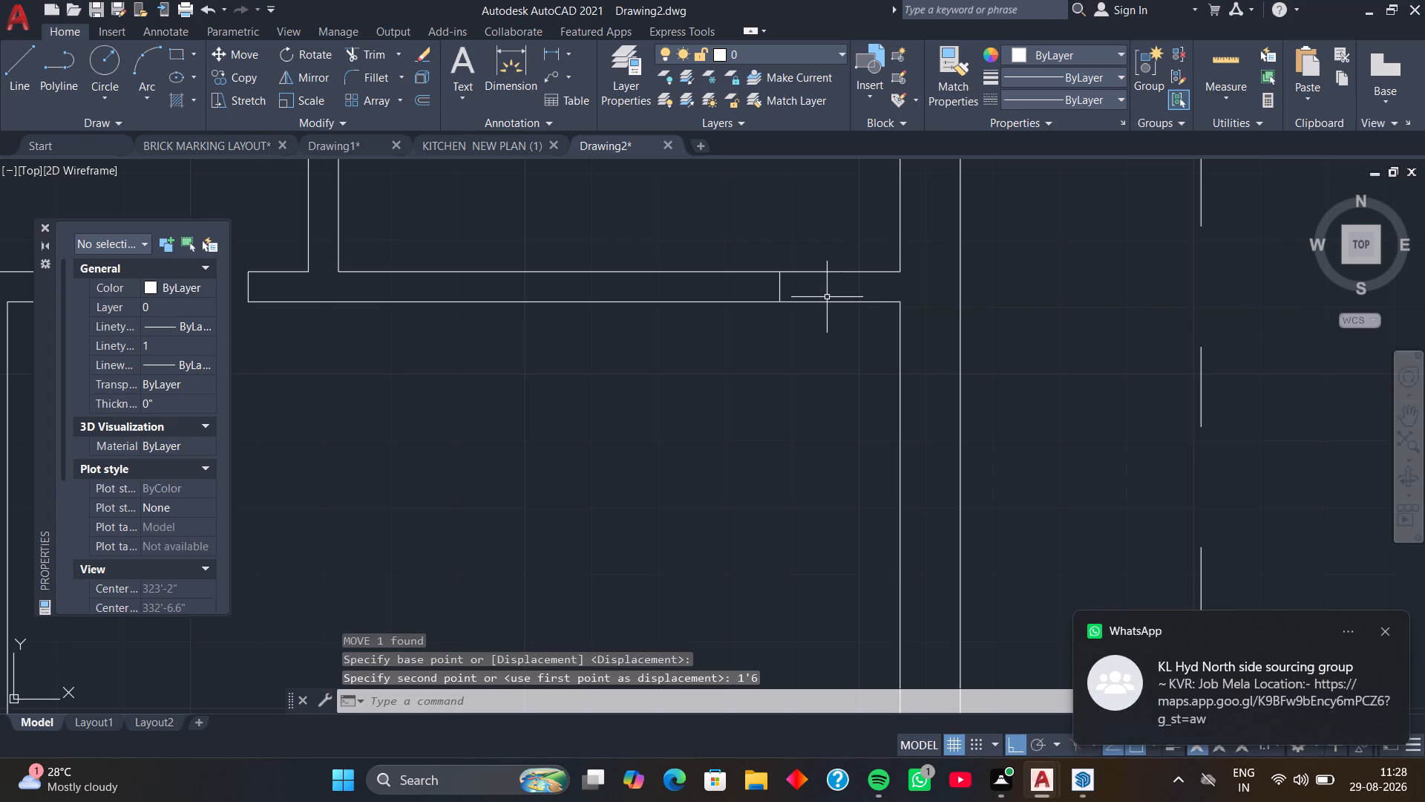
Draw a short line across the horizontal partition, in line with the right face of the upper vertical partition.
middle_click_drag(756, 313, 885, 302)
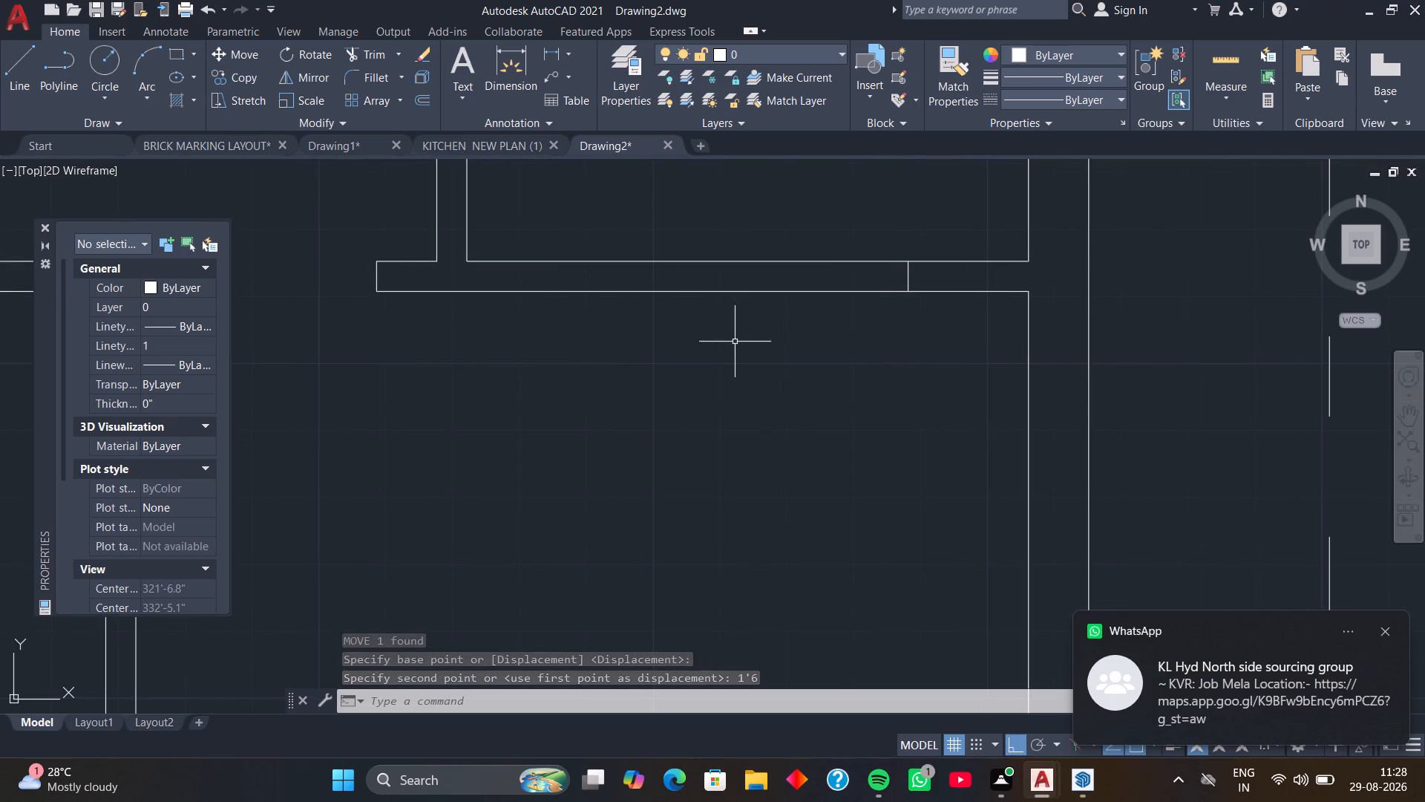
middle_click_drag(738, 342, 856, 326)
middle_click_drag(695, 345, 865, 397)
middle_click_drag(801, 366, 835, 372)
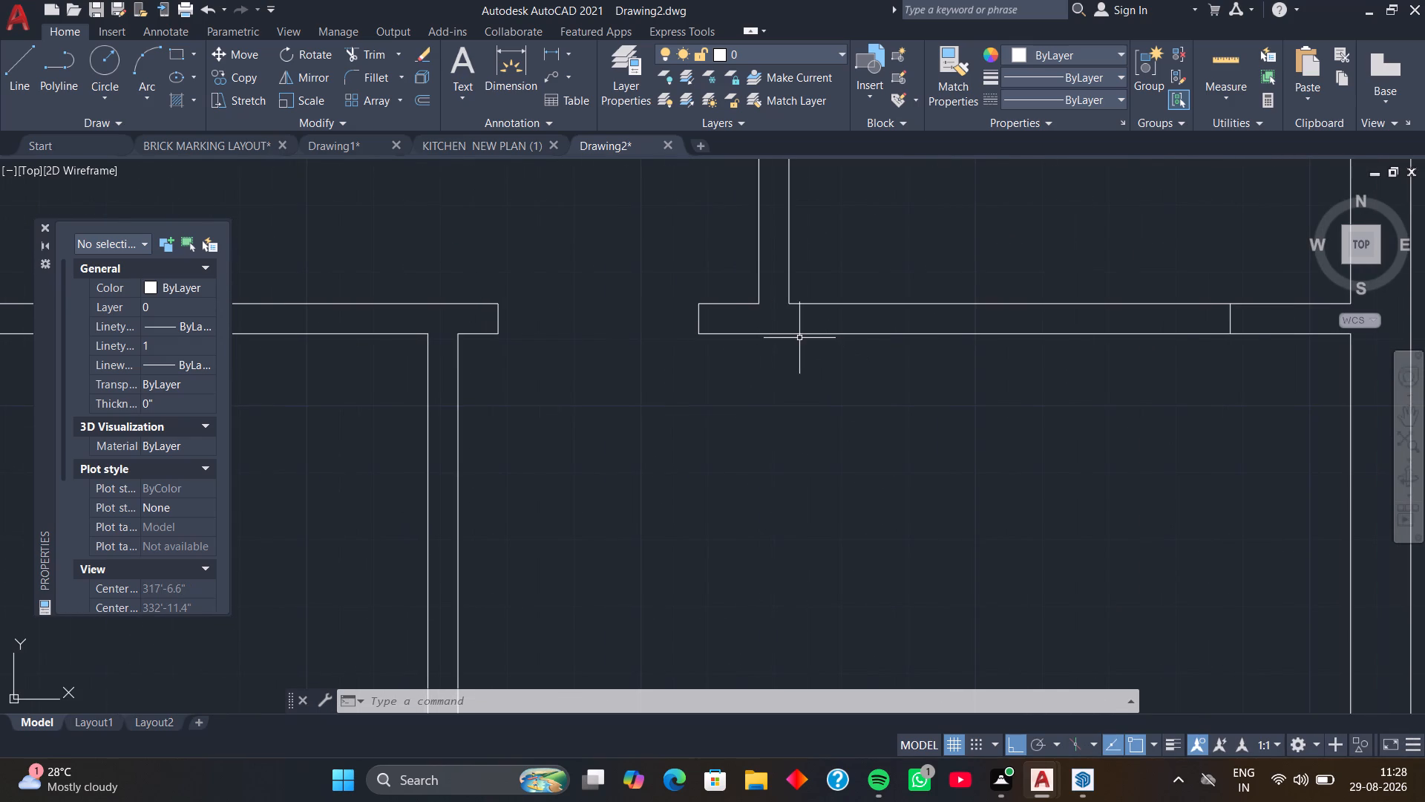
type("L")
key("space")
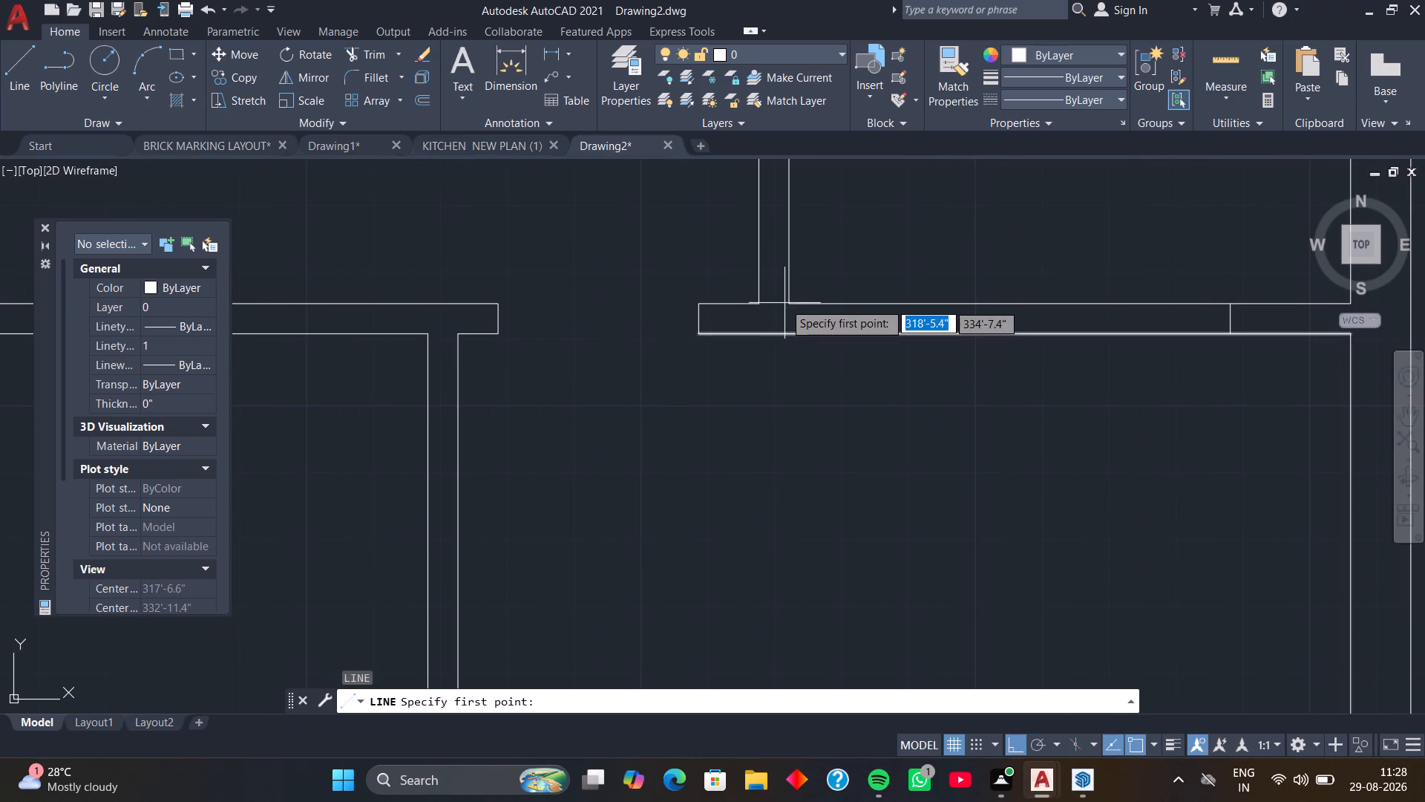
left_click(786, 302)
left_click(790, 332)
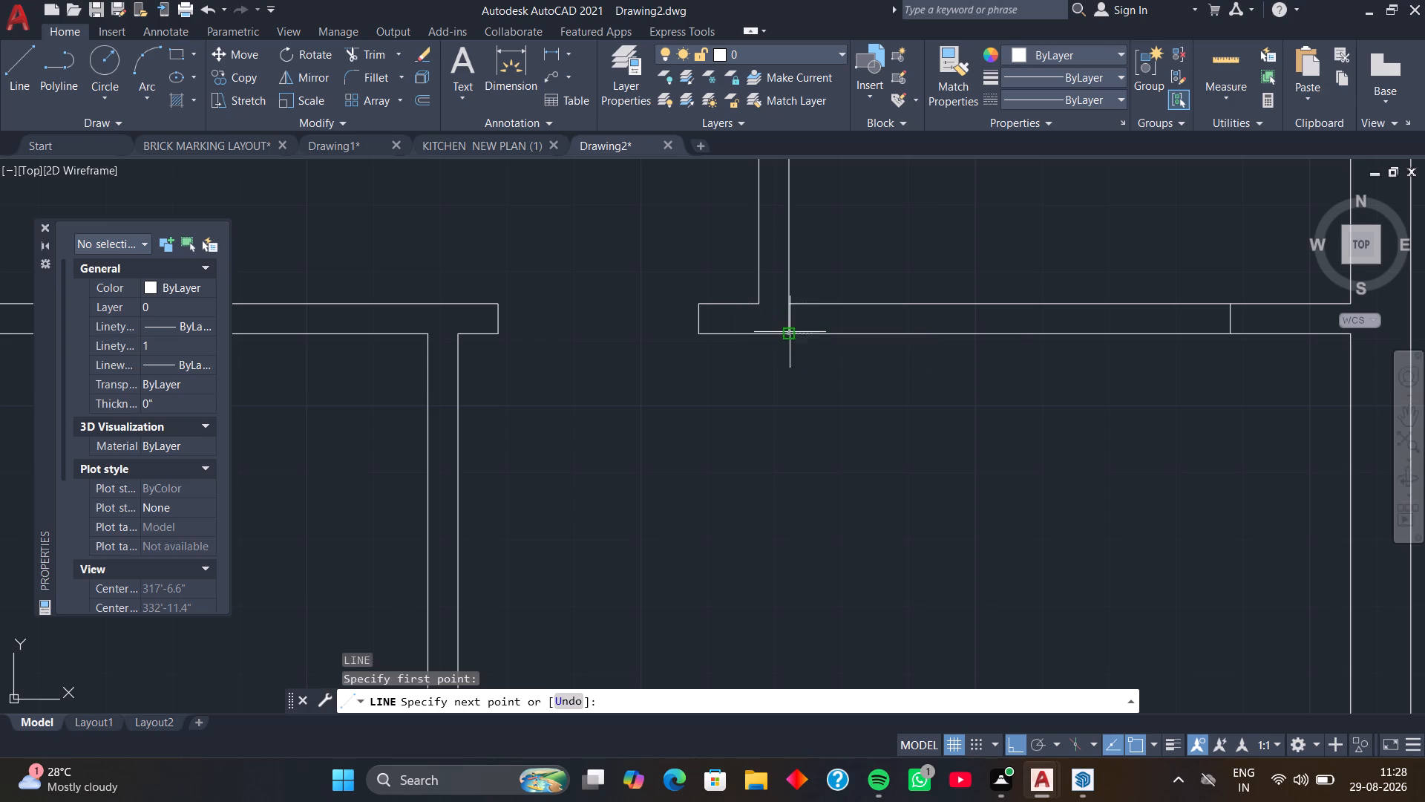
key("space")
Move this short line 2' to the right to mark the other side of the door opening in the horizontal partition.
left_click(789, 327)
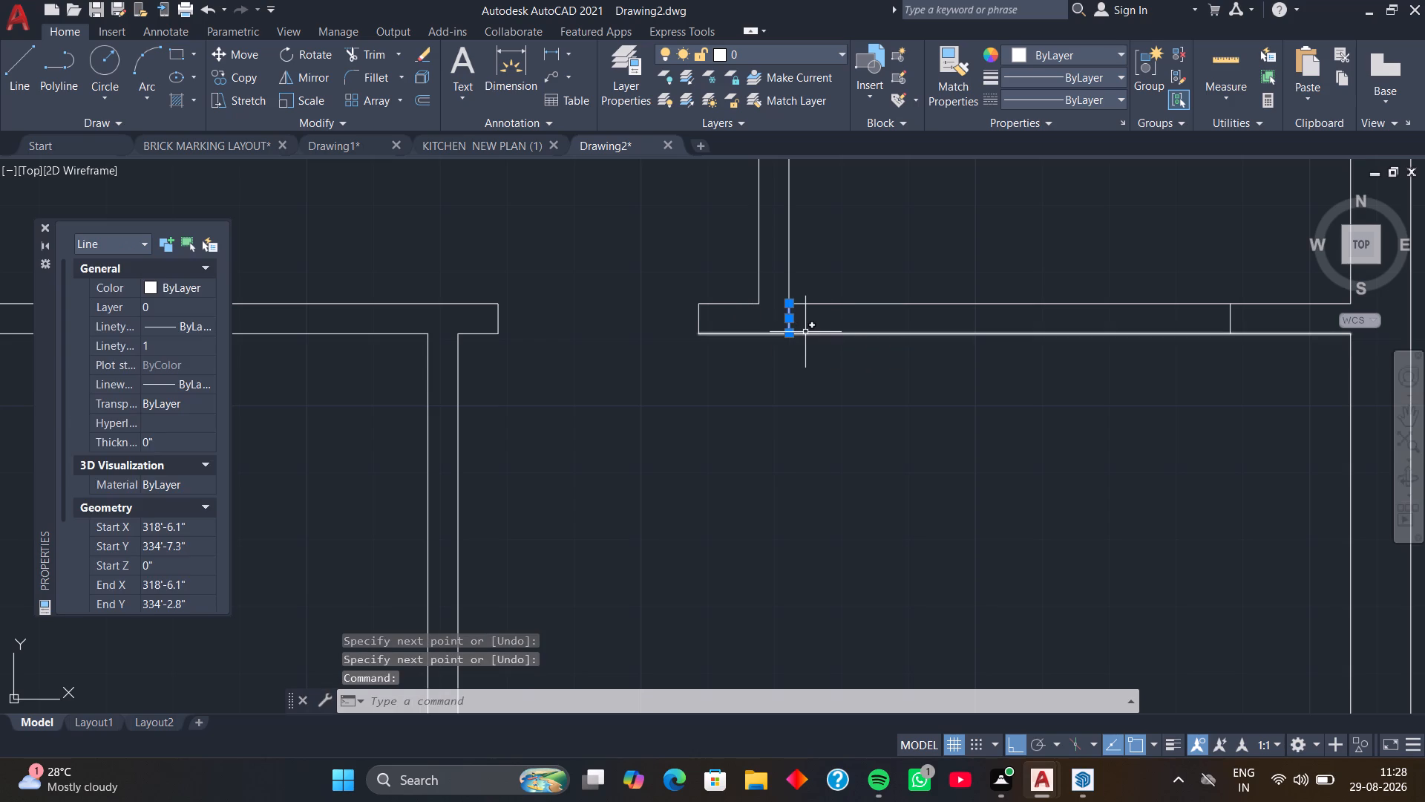
type("M")
key("space")
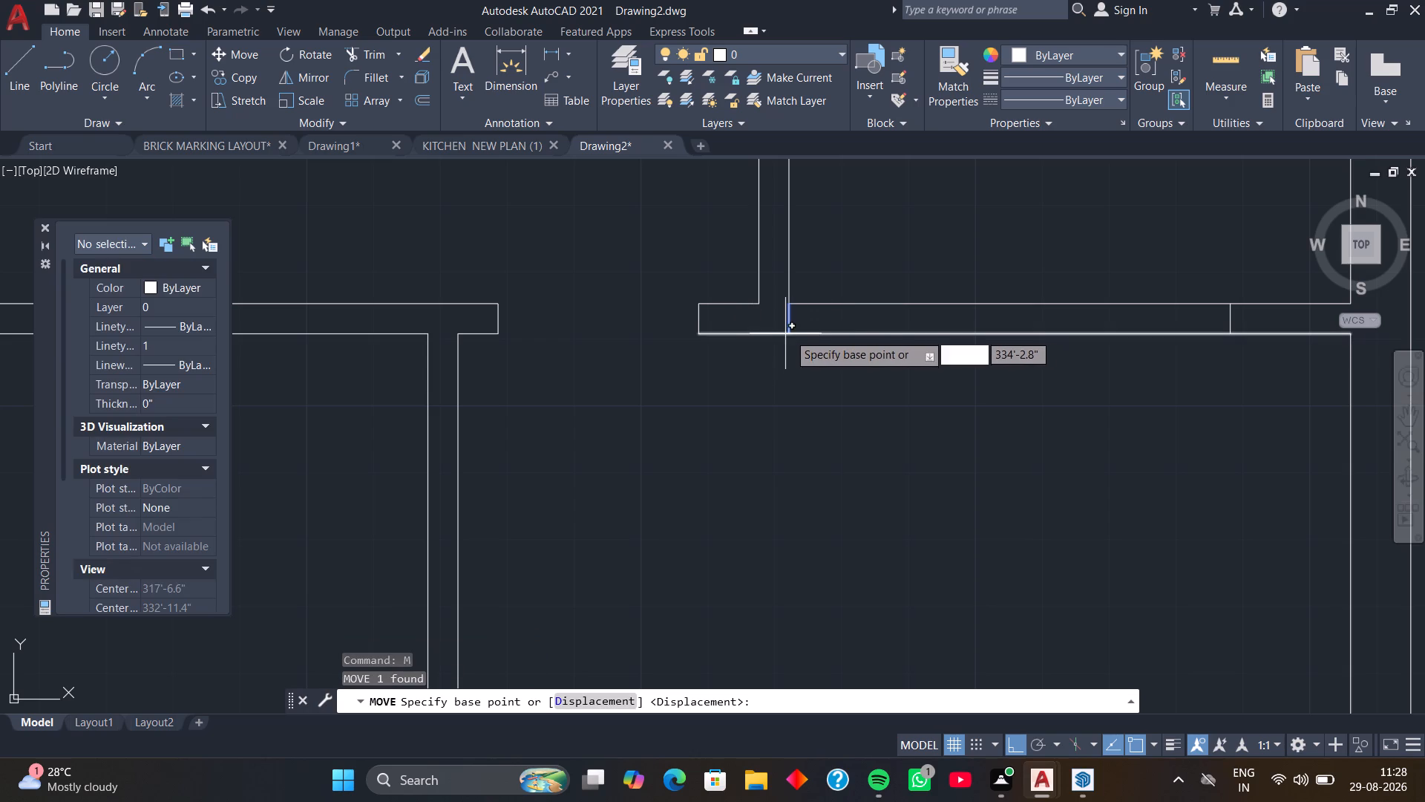
left_click(788, 333)
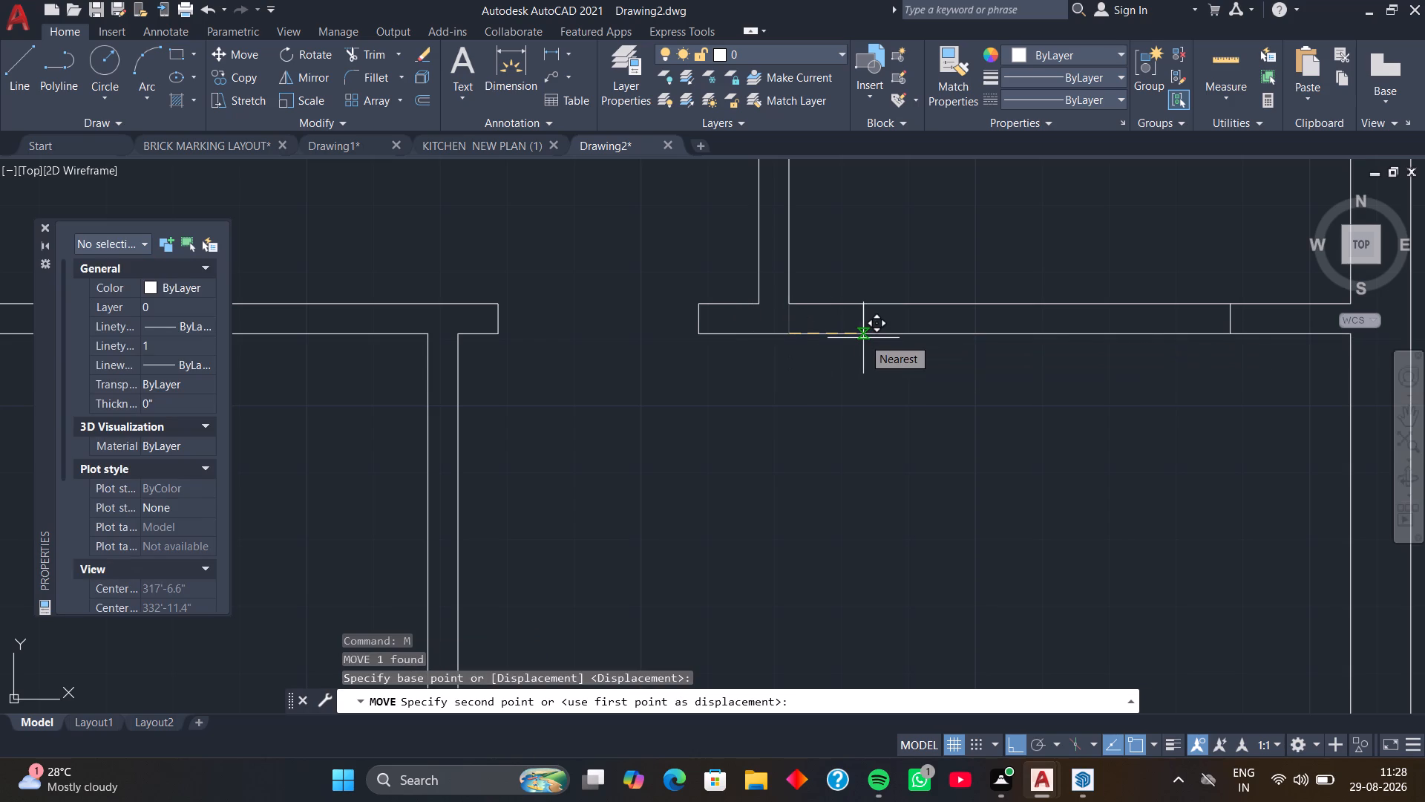
type("2'")
key("Return")
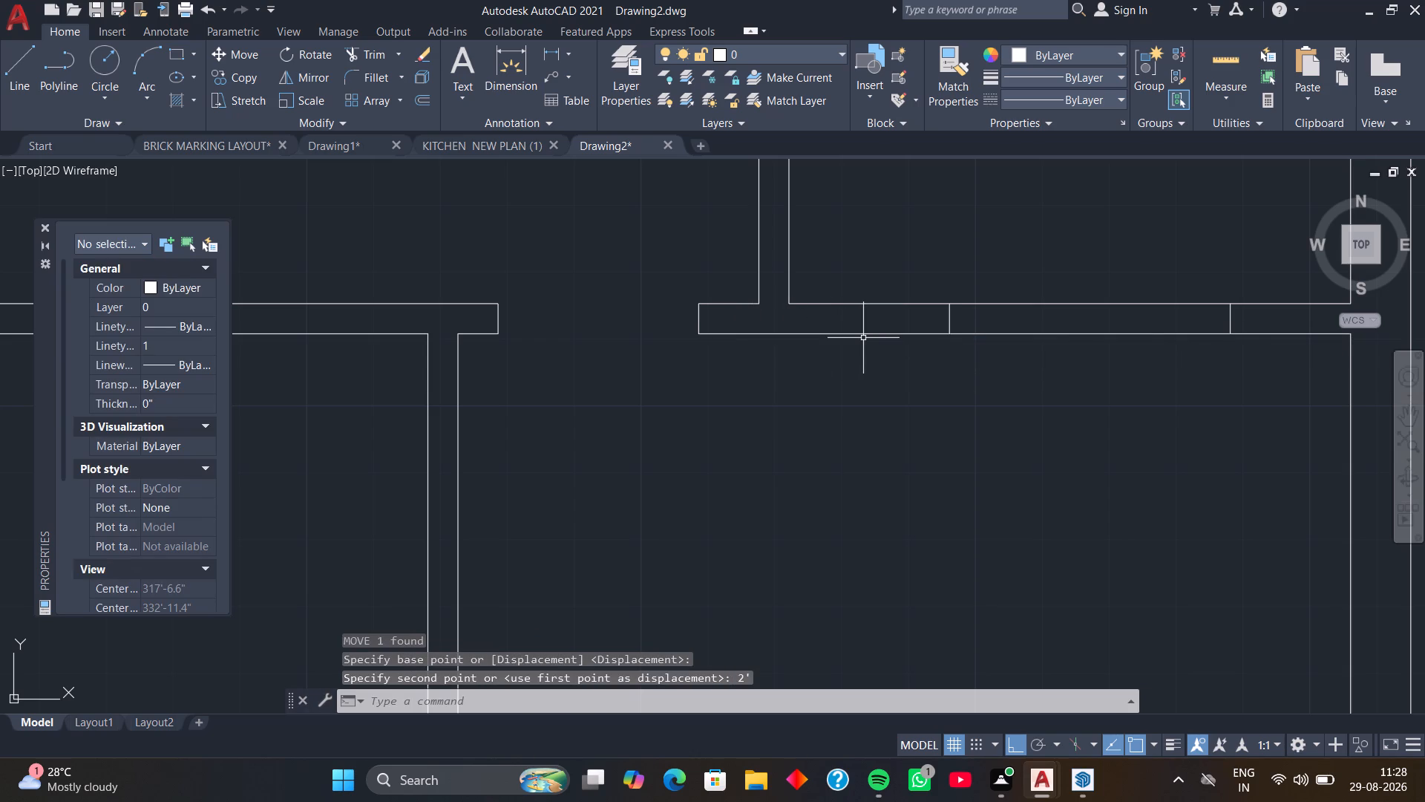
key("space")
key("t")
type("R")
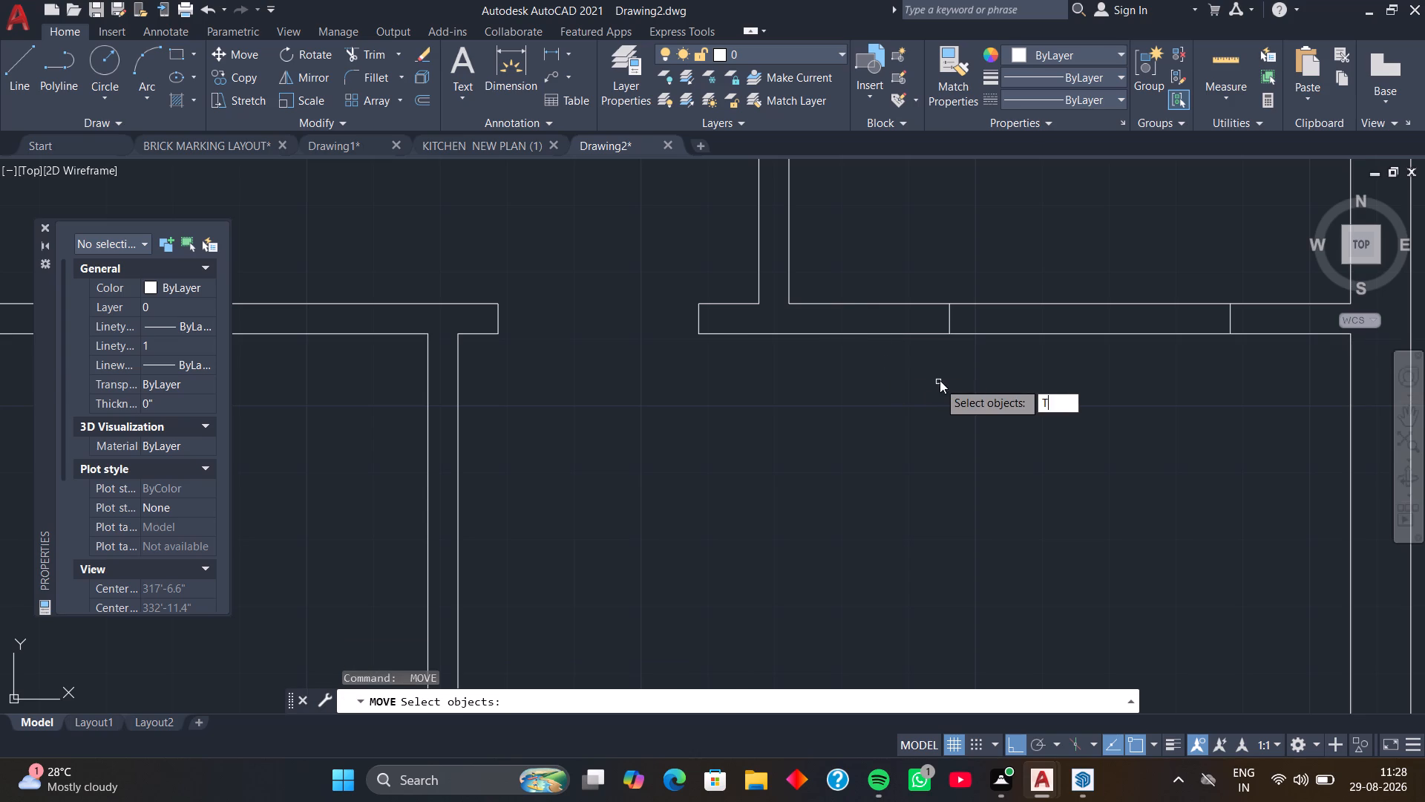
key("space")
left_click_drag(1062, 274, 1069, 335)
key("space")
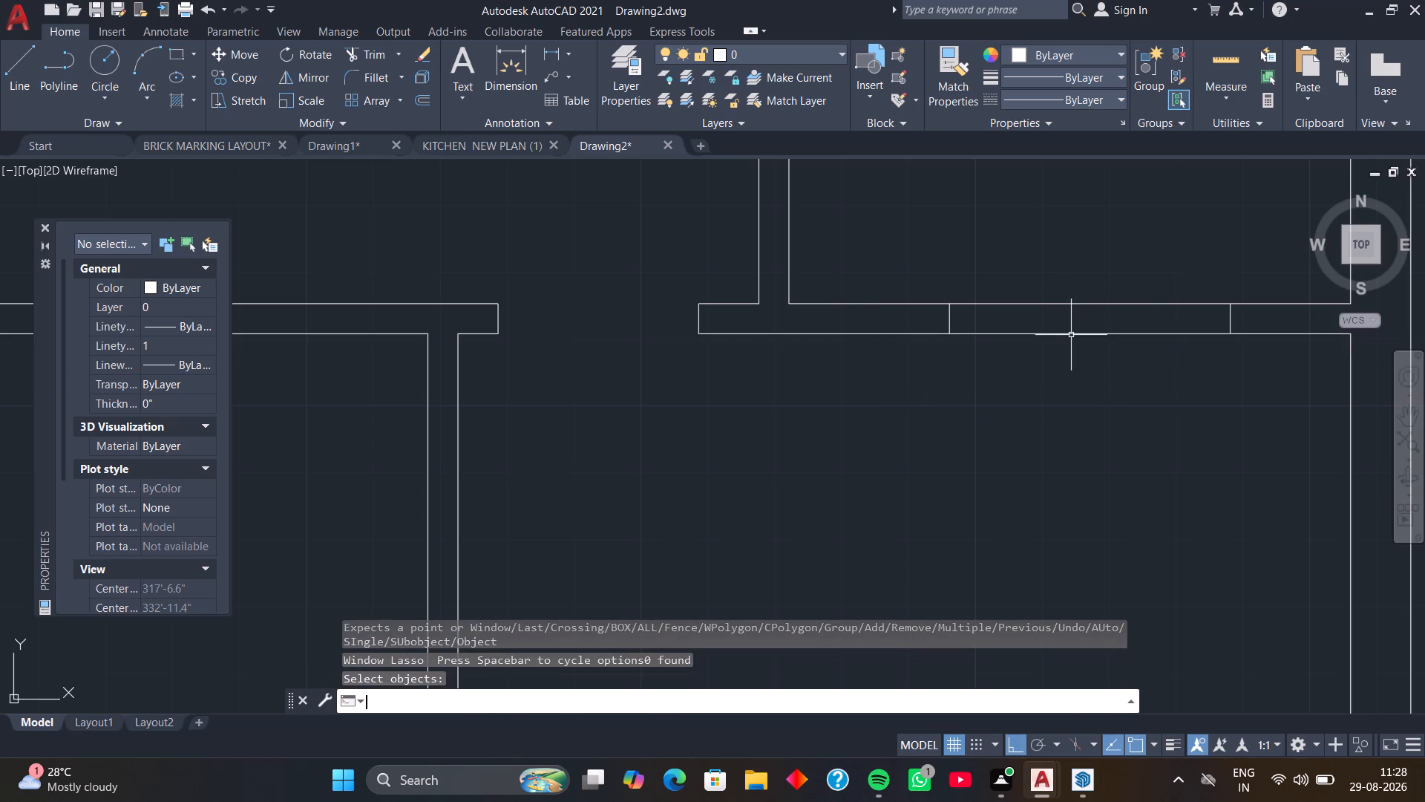
Trim both horizontal partition lines between the two short lines to open the doorway.
type("TR")
key("space")
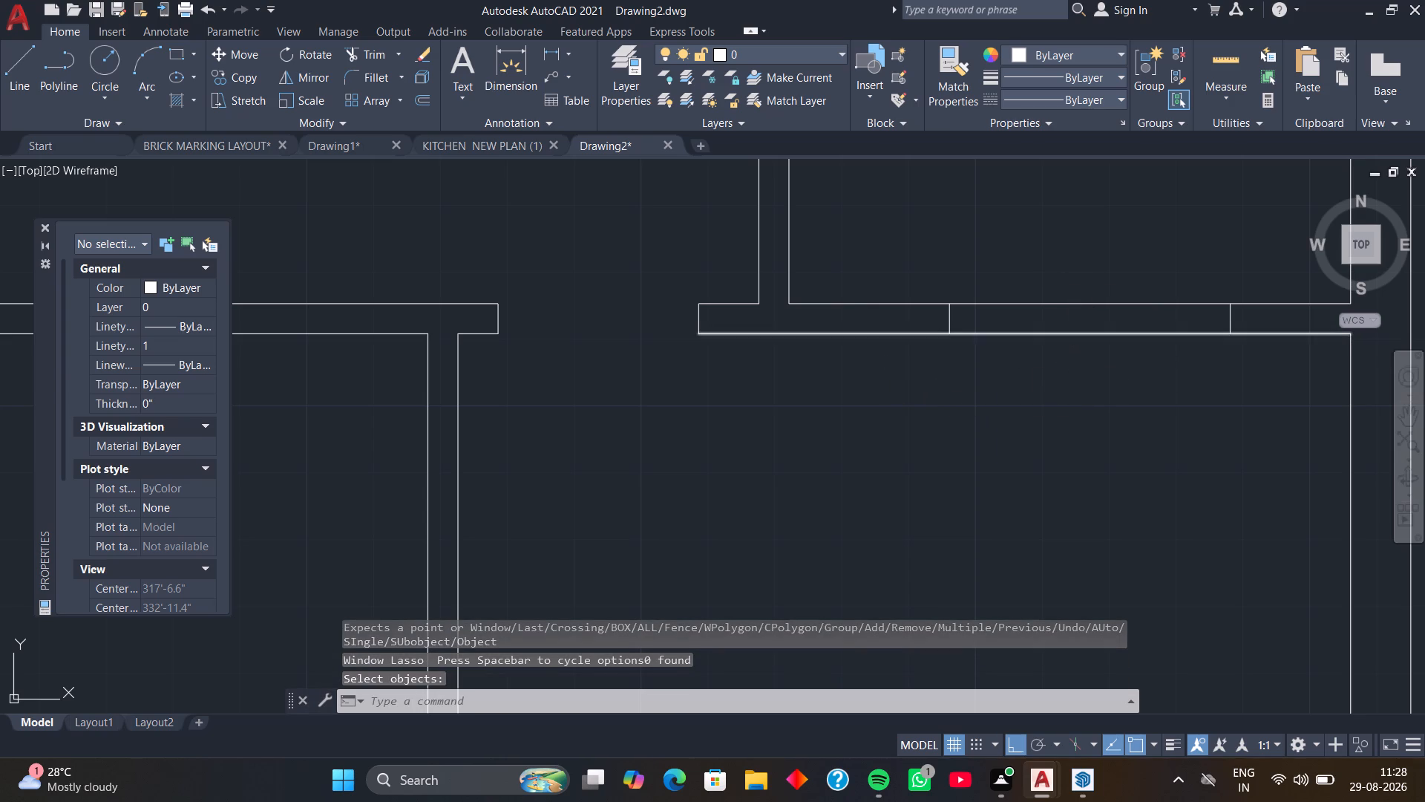
left_click_drag(1075, 292, 1089, 354)
scroll(1081, 348, "down", 3)
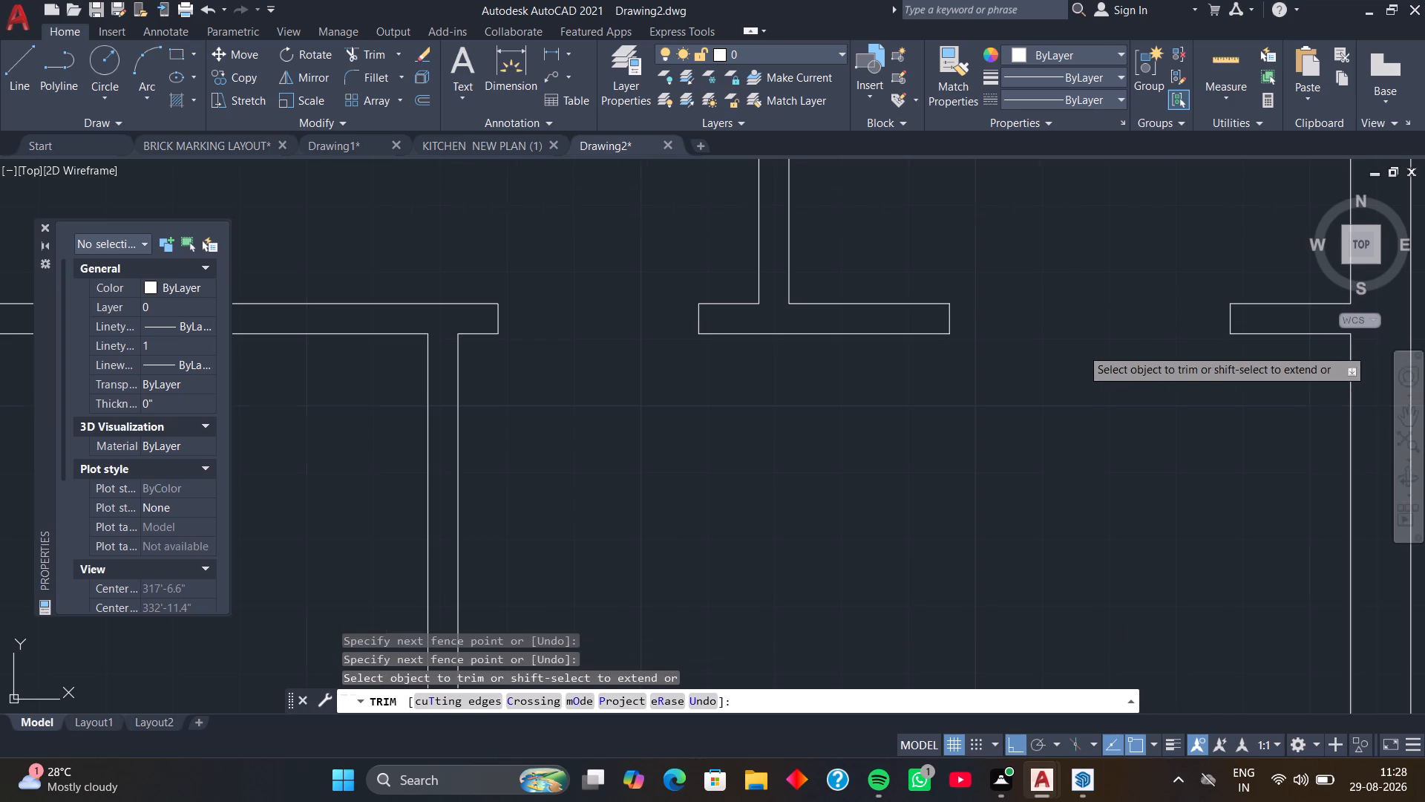
key("space")
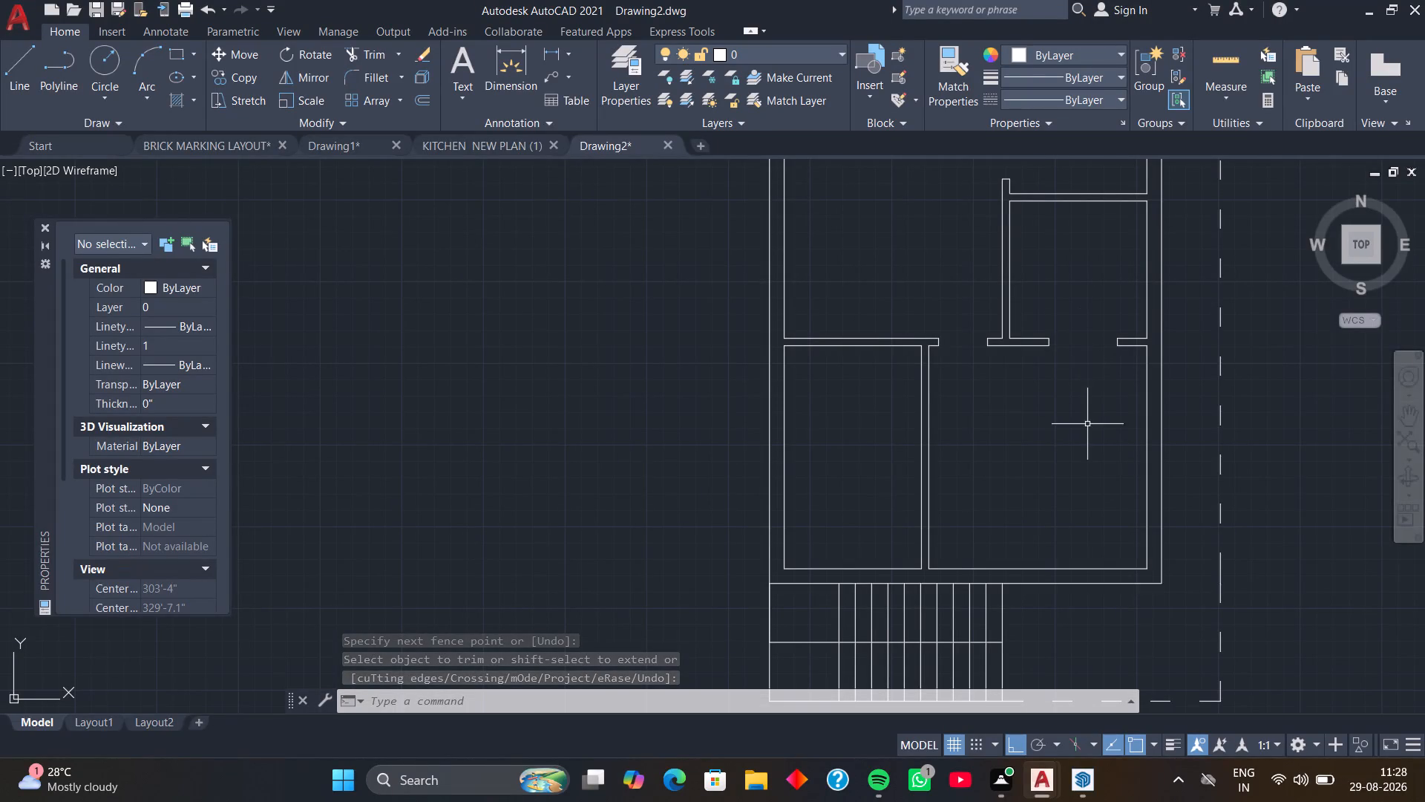
Draw a short line across the bottom outer wall from the lower-right room's inner corner, in line with the right wall's inner face.
middle_click_drag(1087, 424, 1057, 325)
middle_click_drag(1081, 383, 1000, 326)
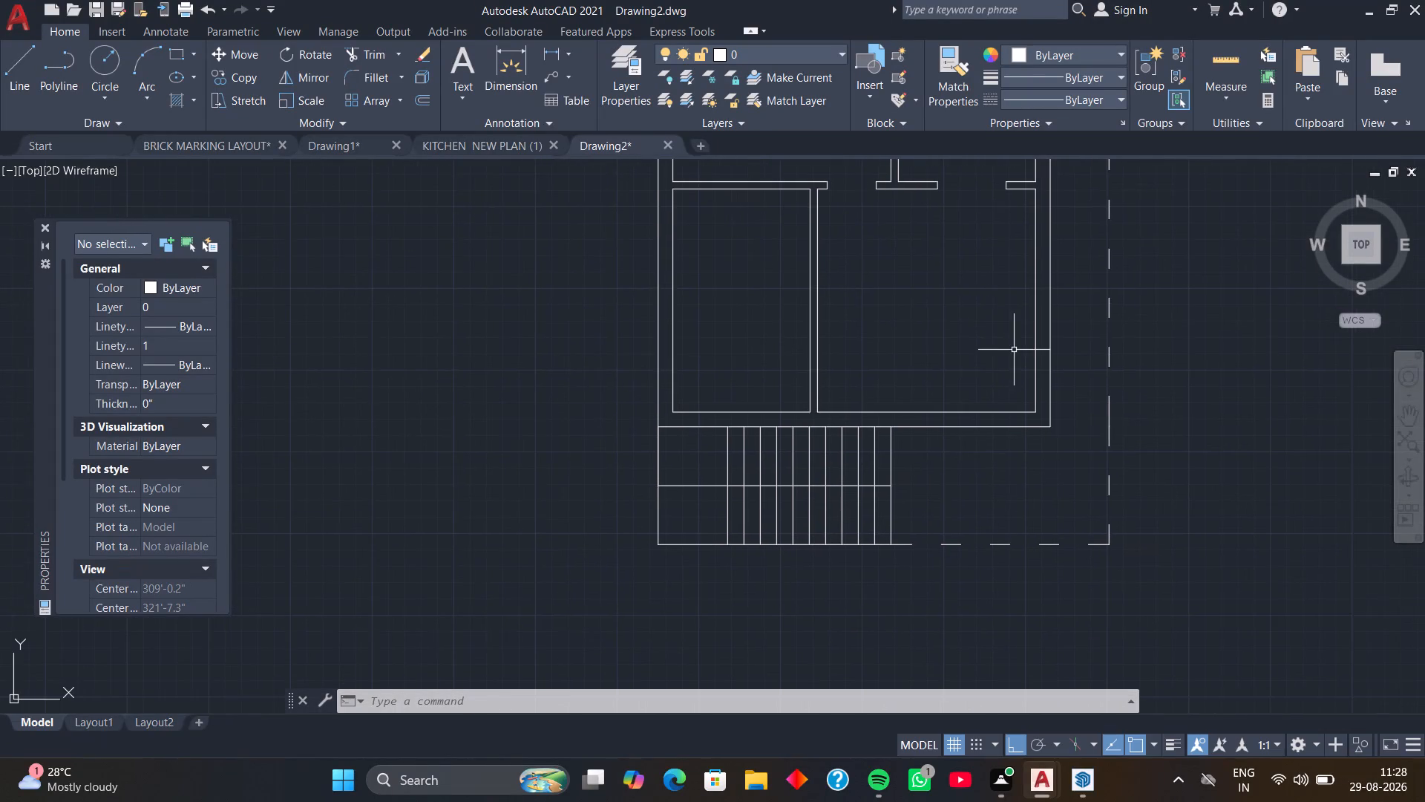
middle_click_drag(1014, 350, 976, 345)
scroll(997, 397, "up", 2)
middle_click_drag(971, 401, 949, 368)
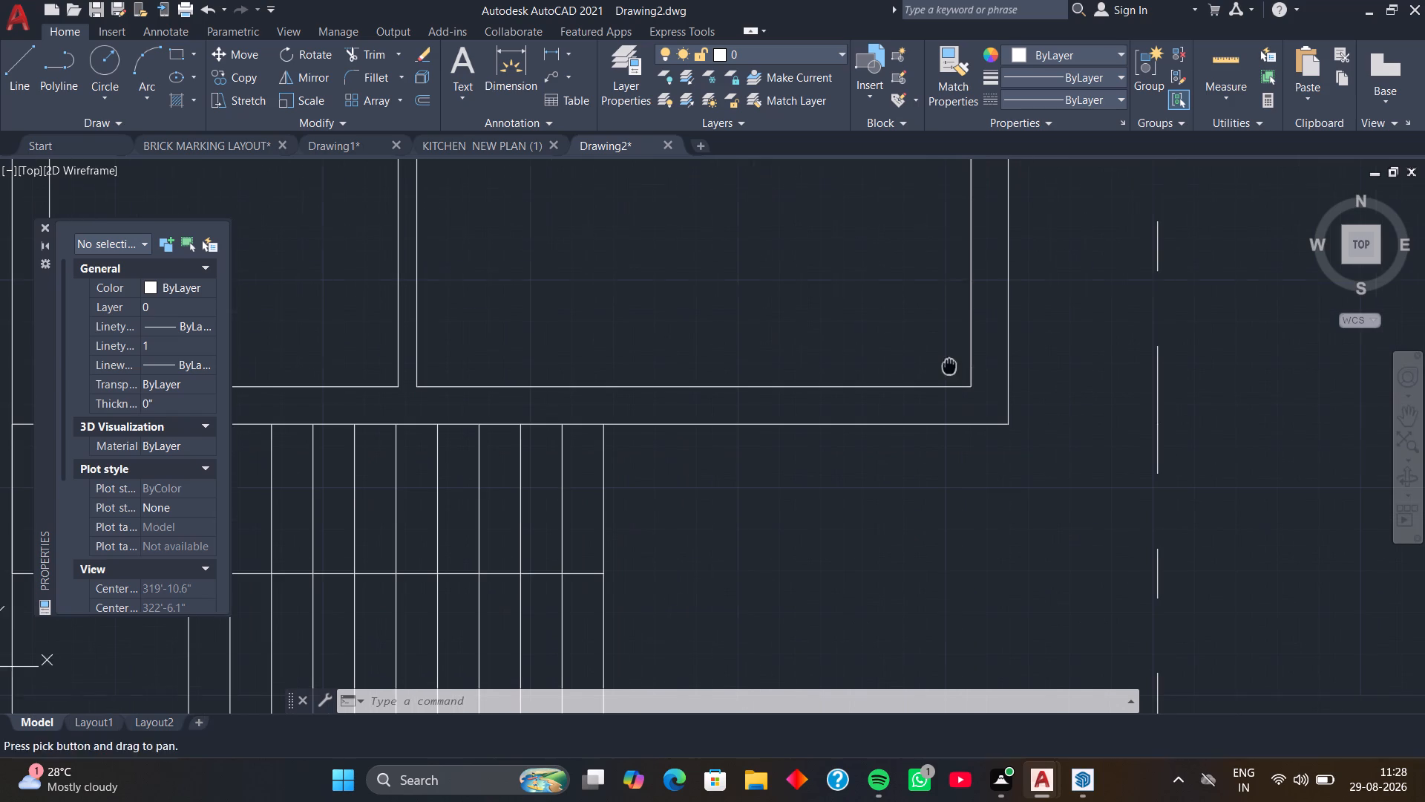
type("L")
key("space")
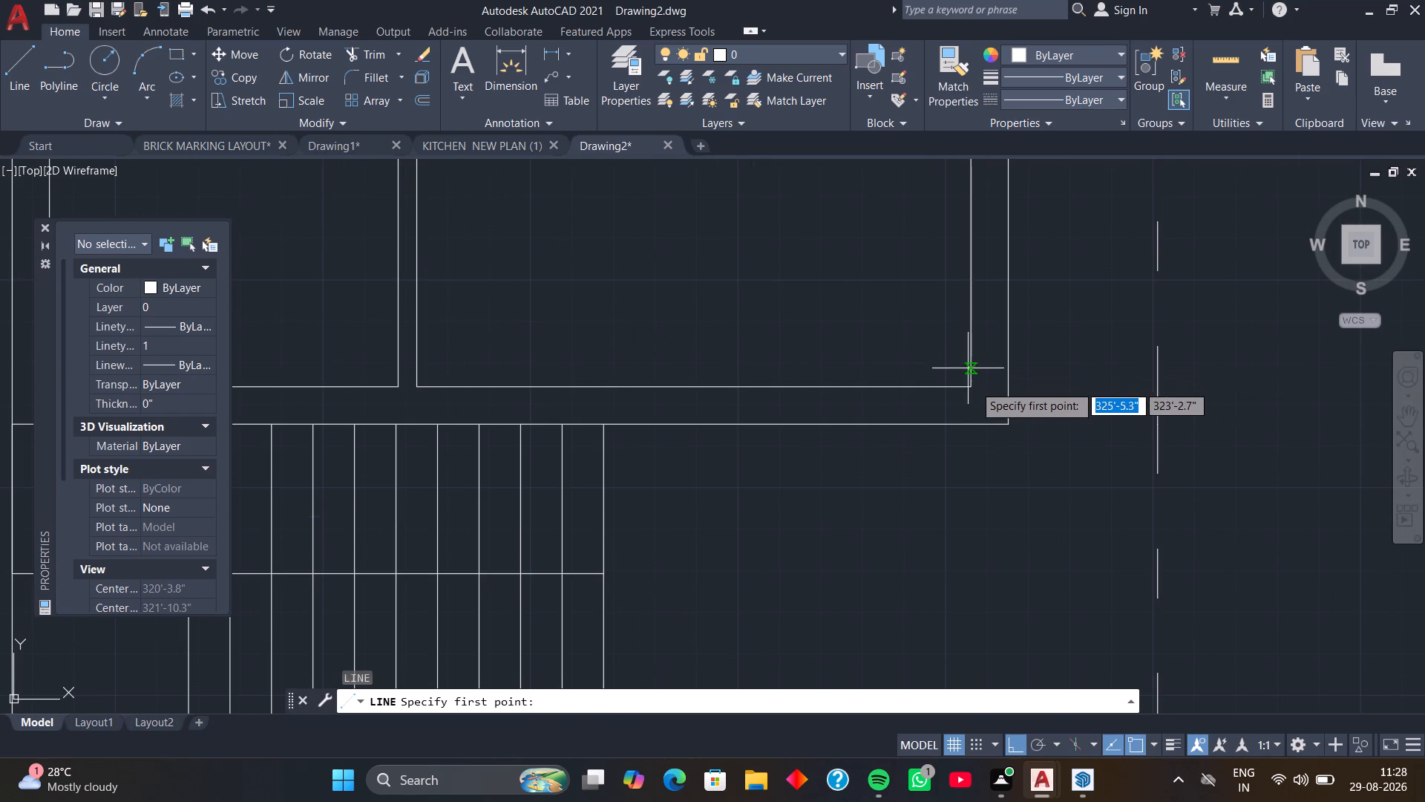
left_click(972, 388)
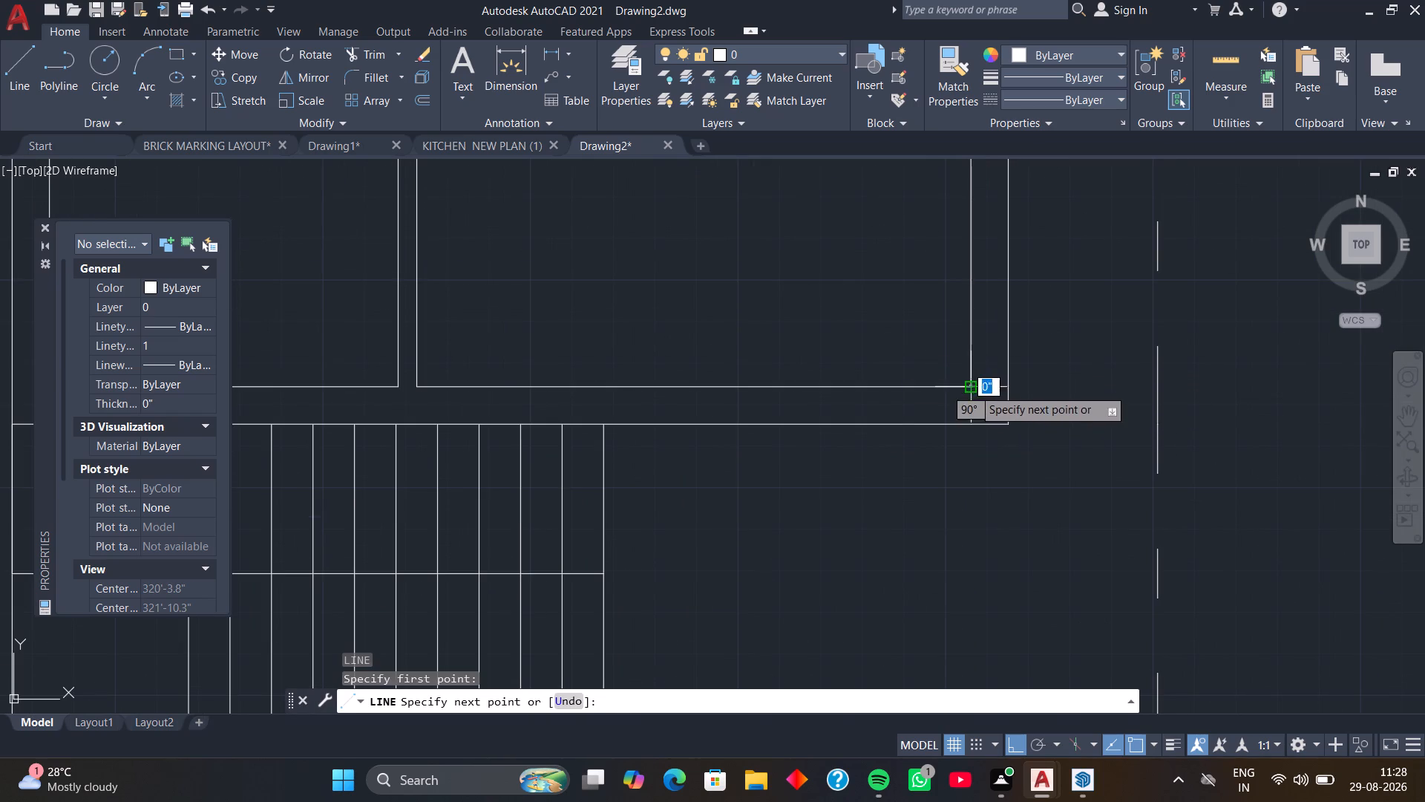
left_click(975, 422)
key("space")
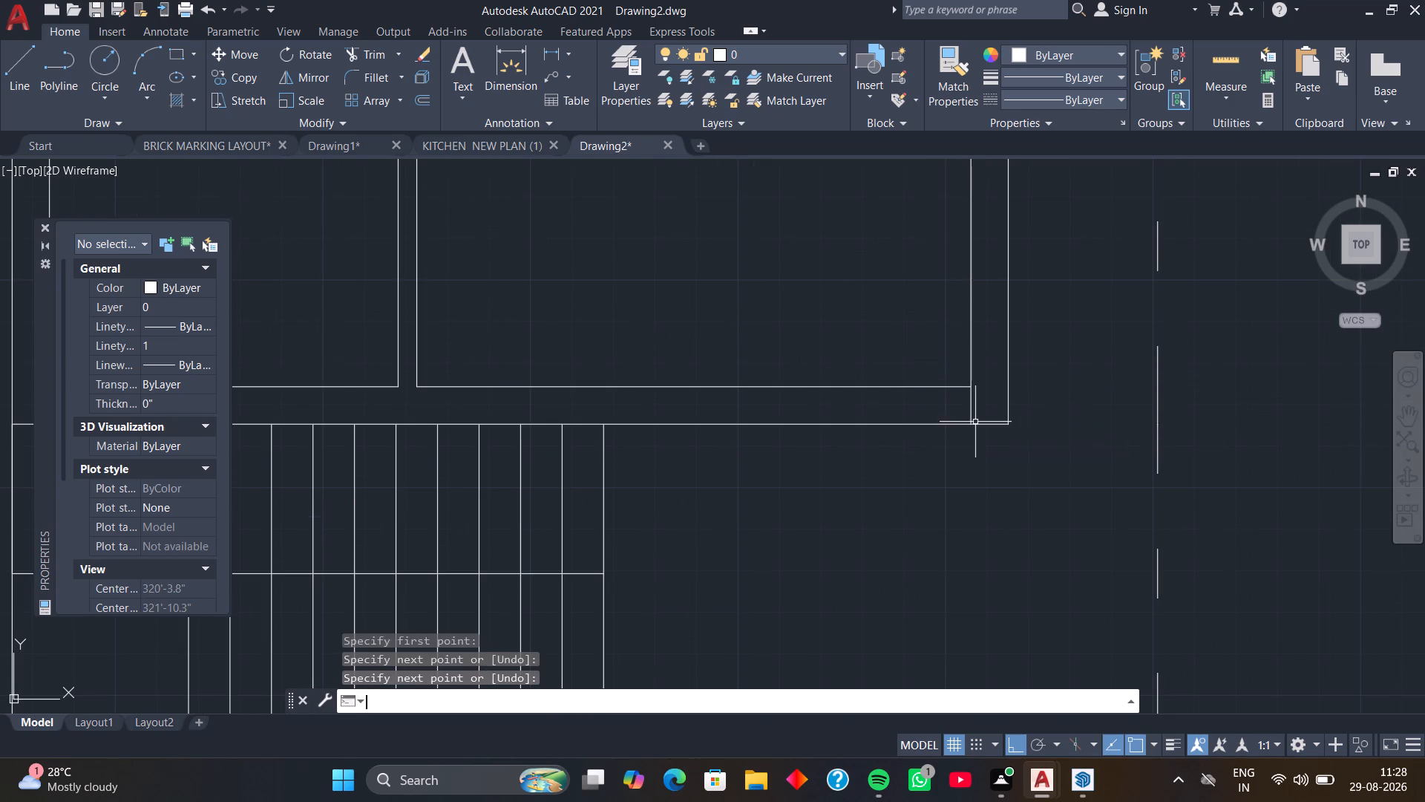
Move this short line 1' to the left along the bottom outer wall.
left_click(972, 411)
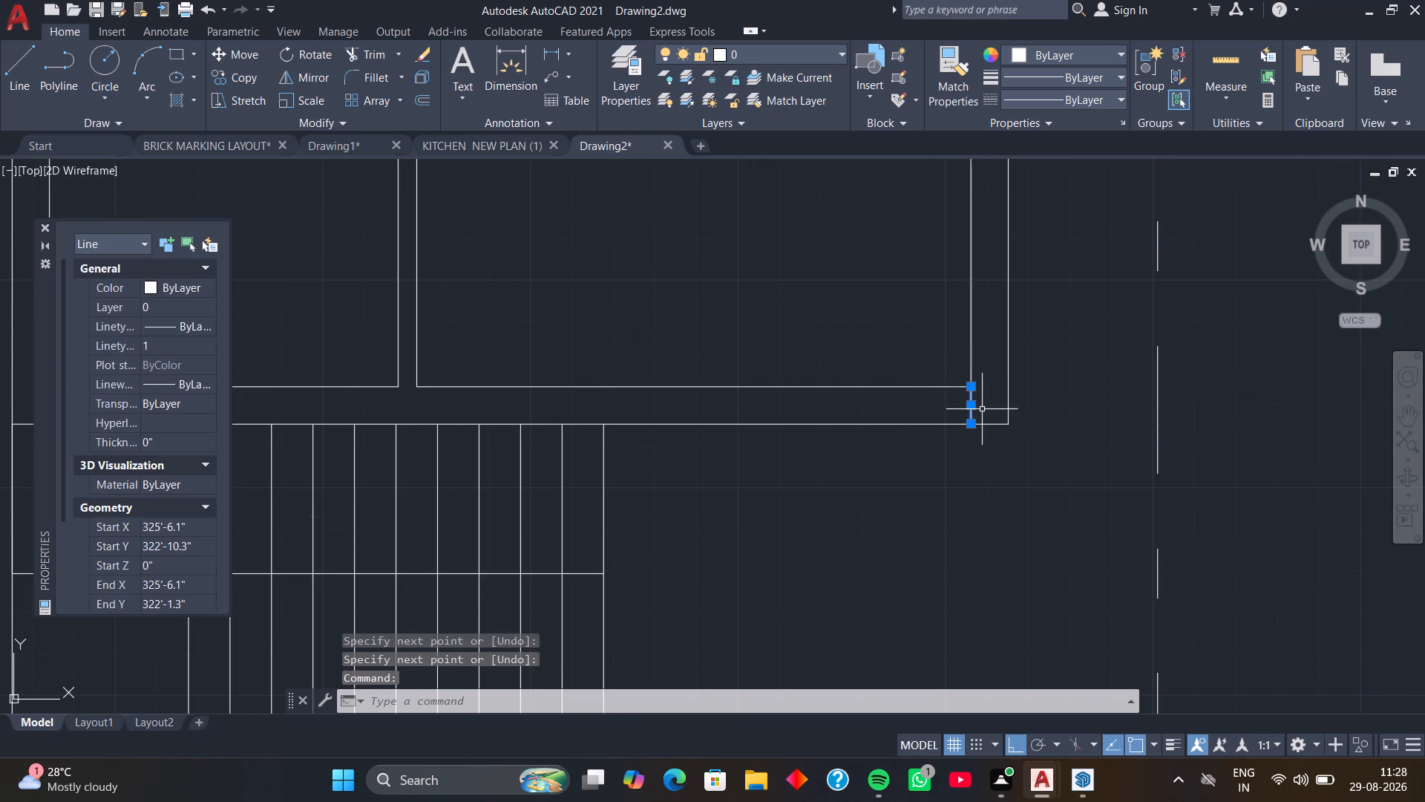
type("M")
key("space")
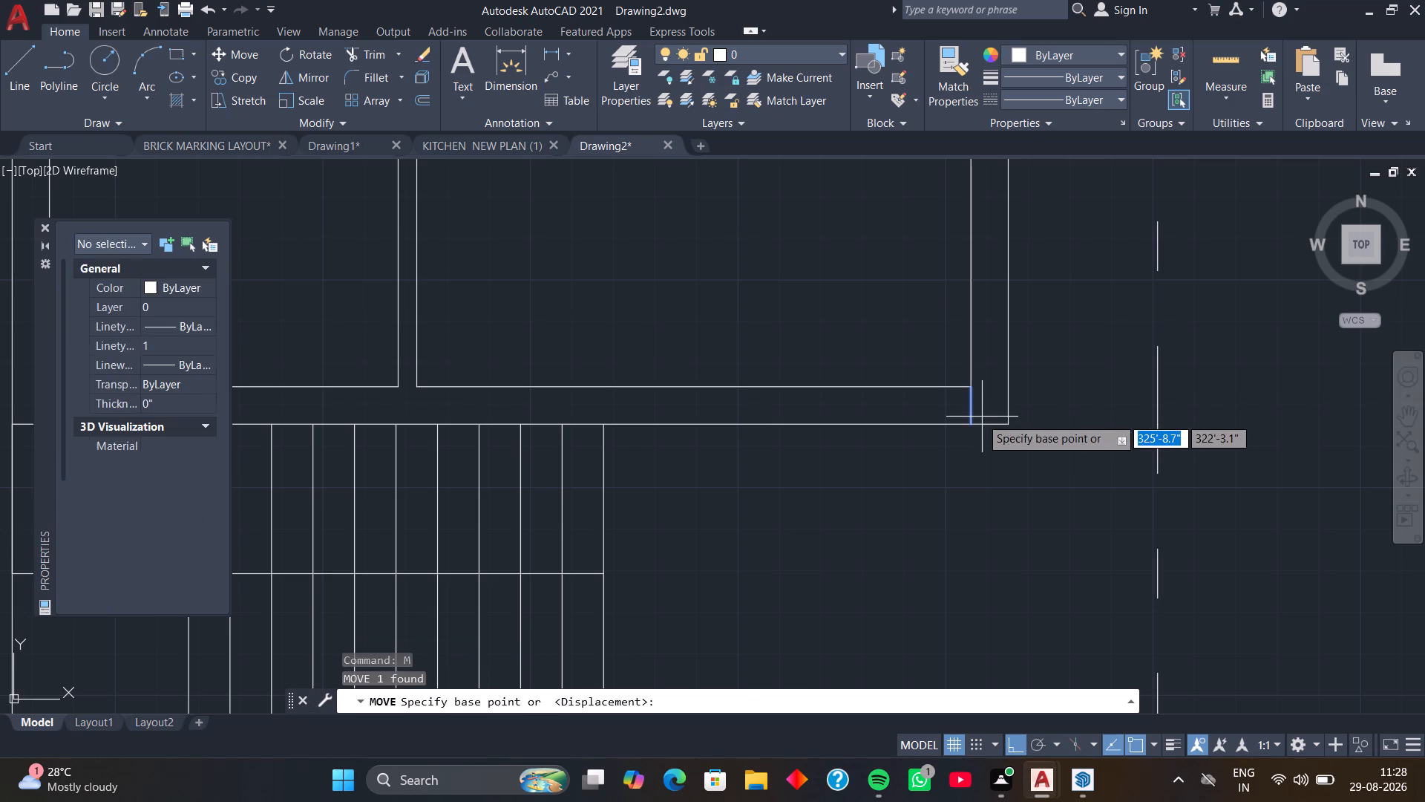
left_click(967, 428)
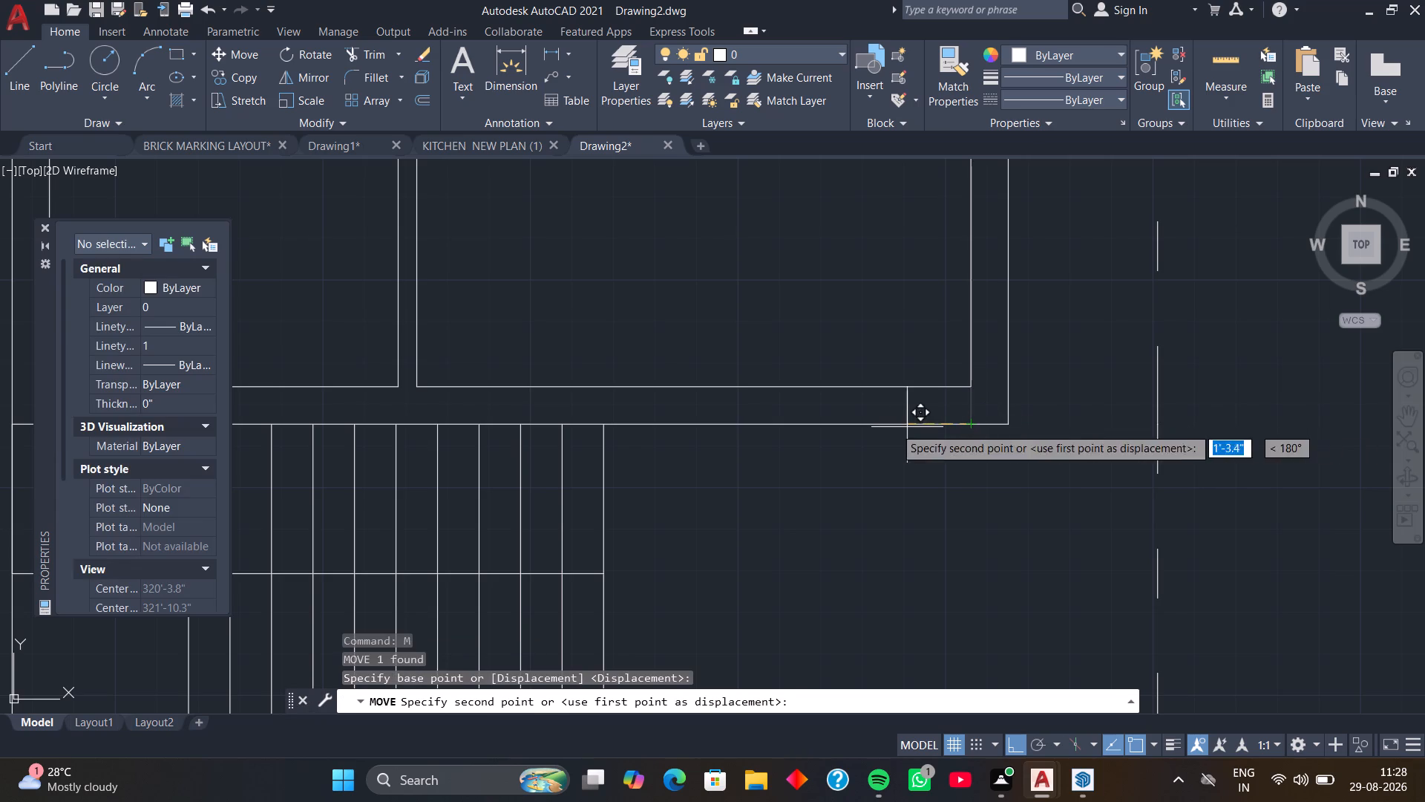
type("1'")
key("Return")
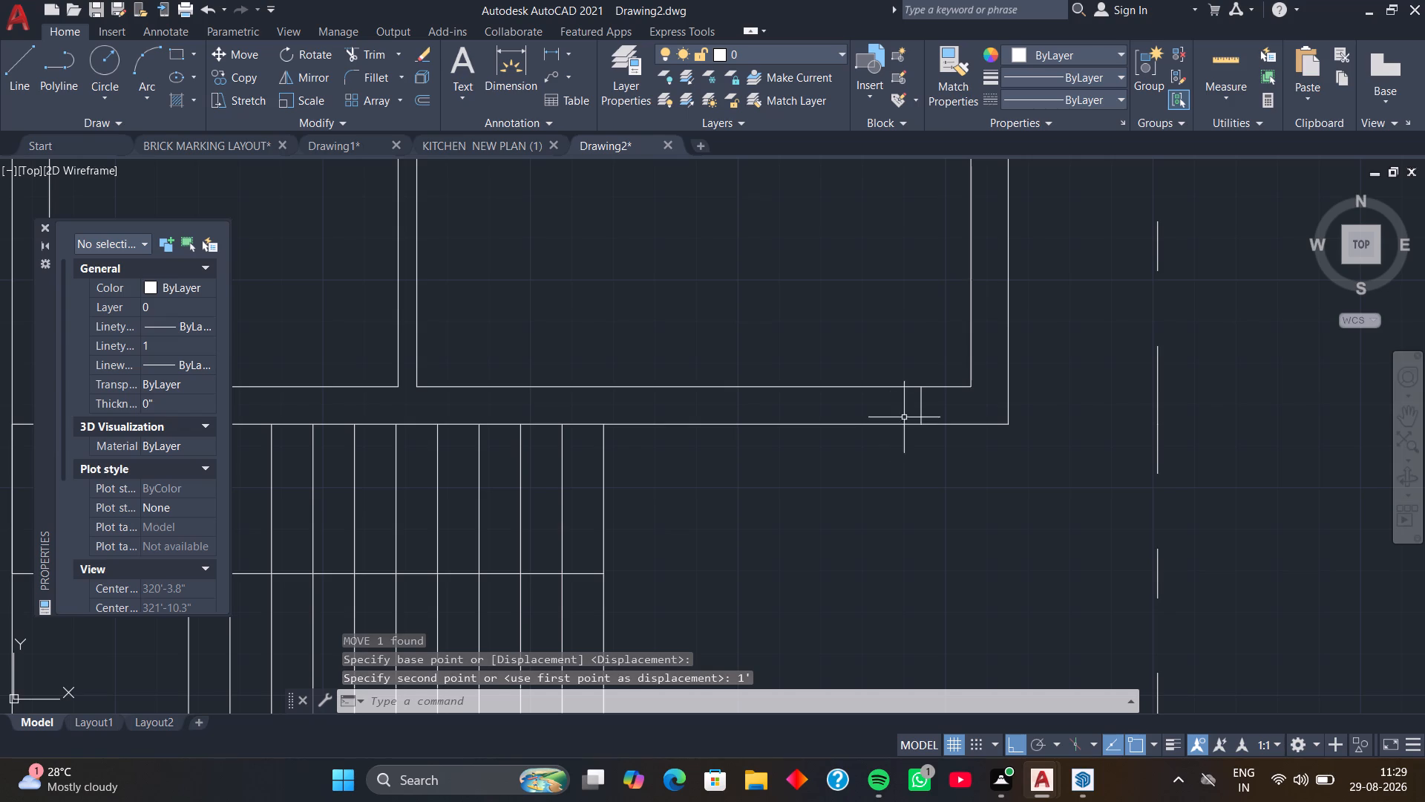
Move the same short line a further 3' to the left to mark the far side of the bottom wall's door opening.
left_click(921, 411)
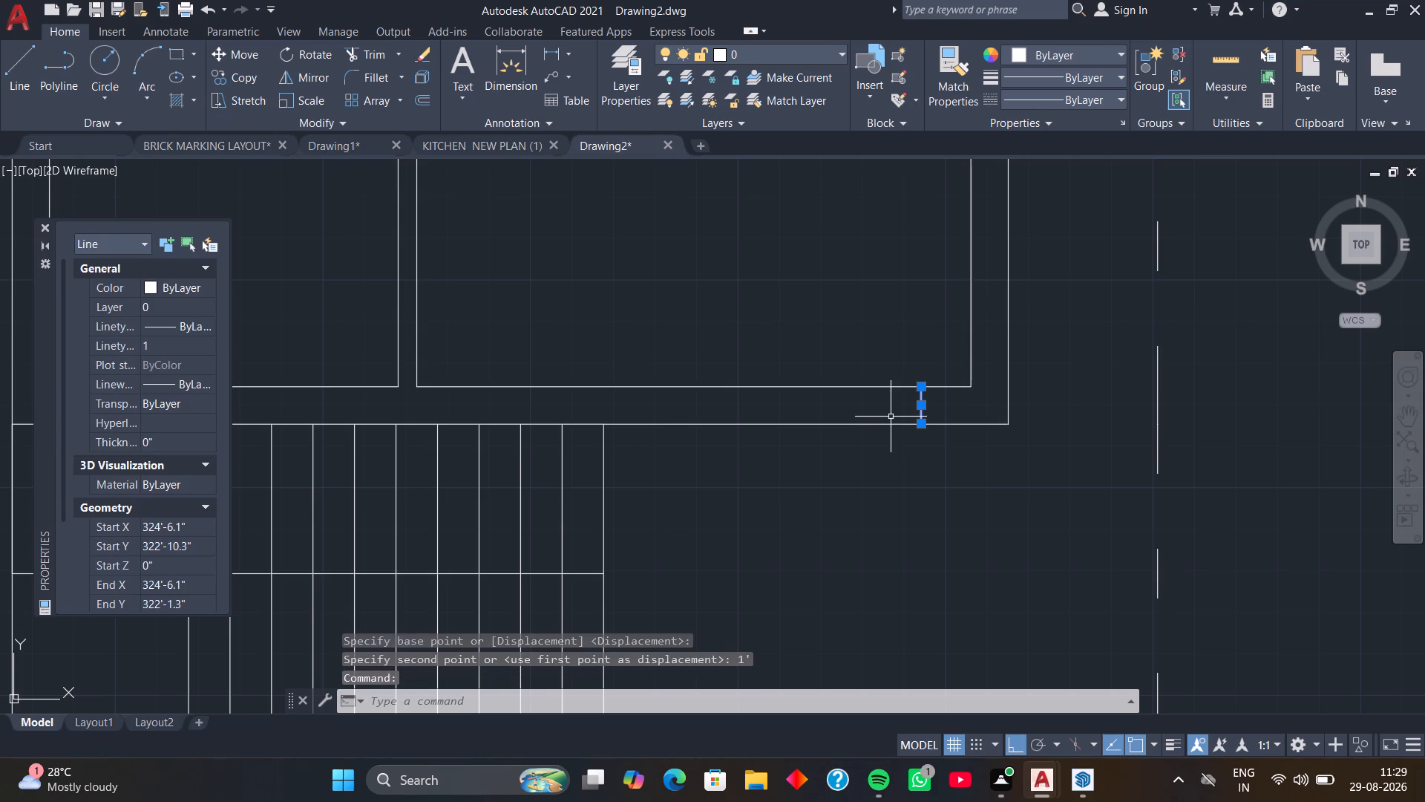
key("m")
key("space")
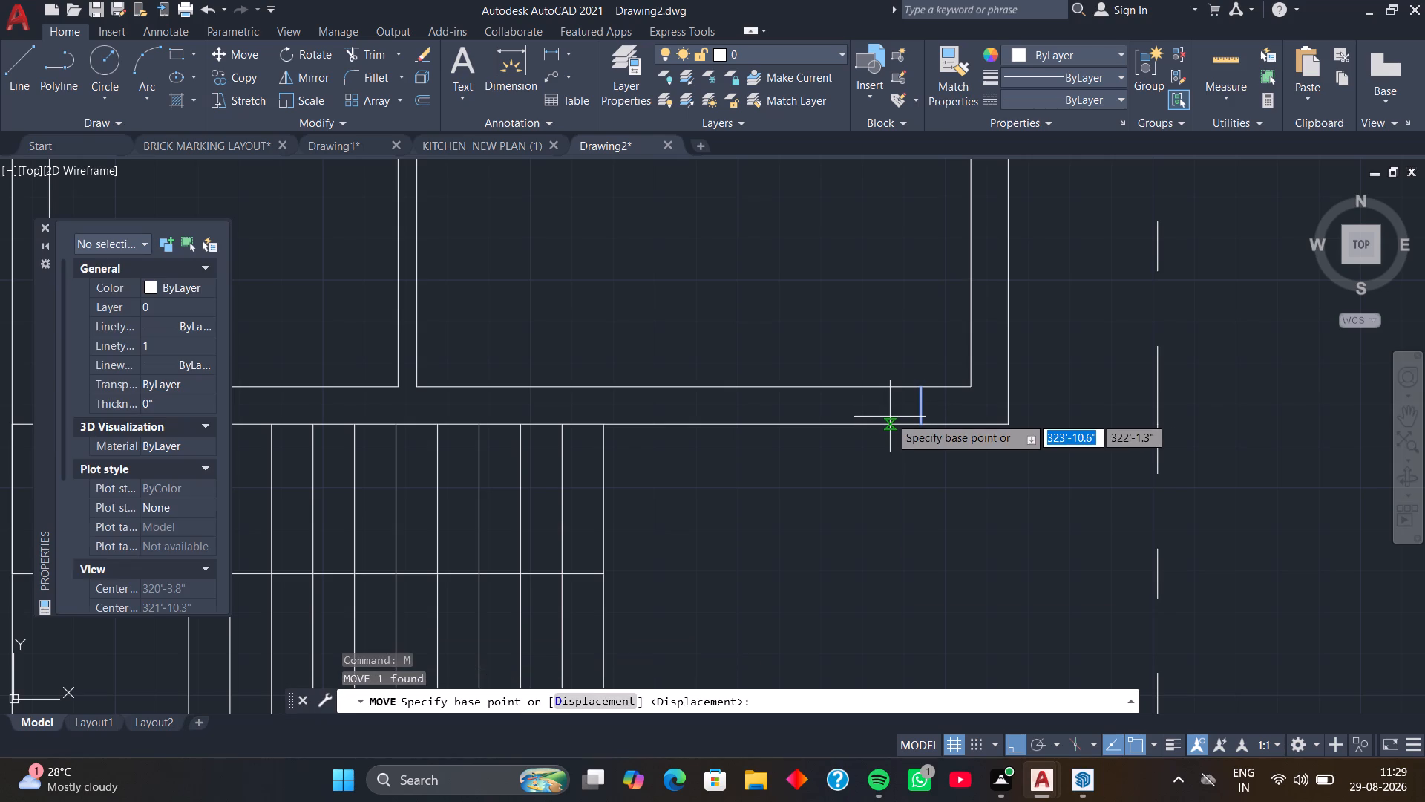
left_click(918, 421)
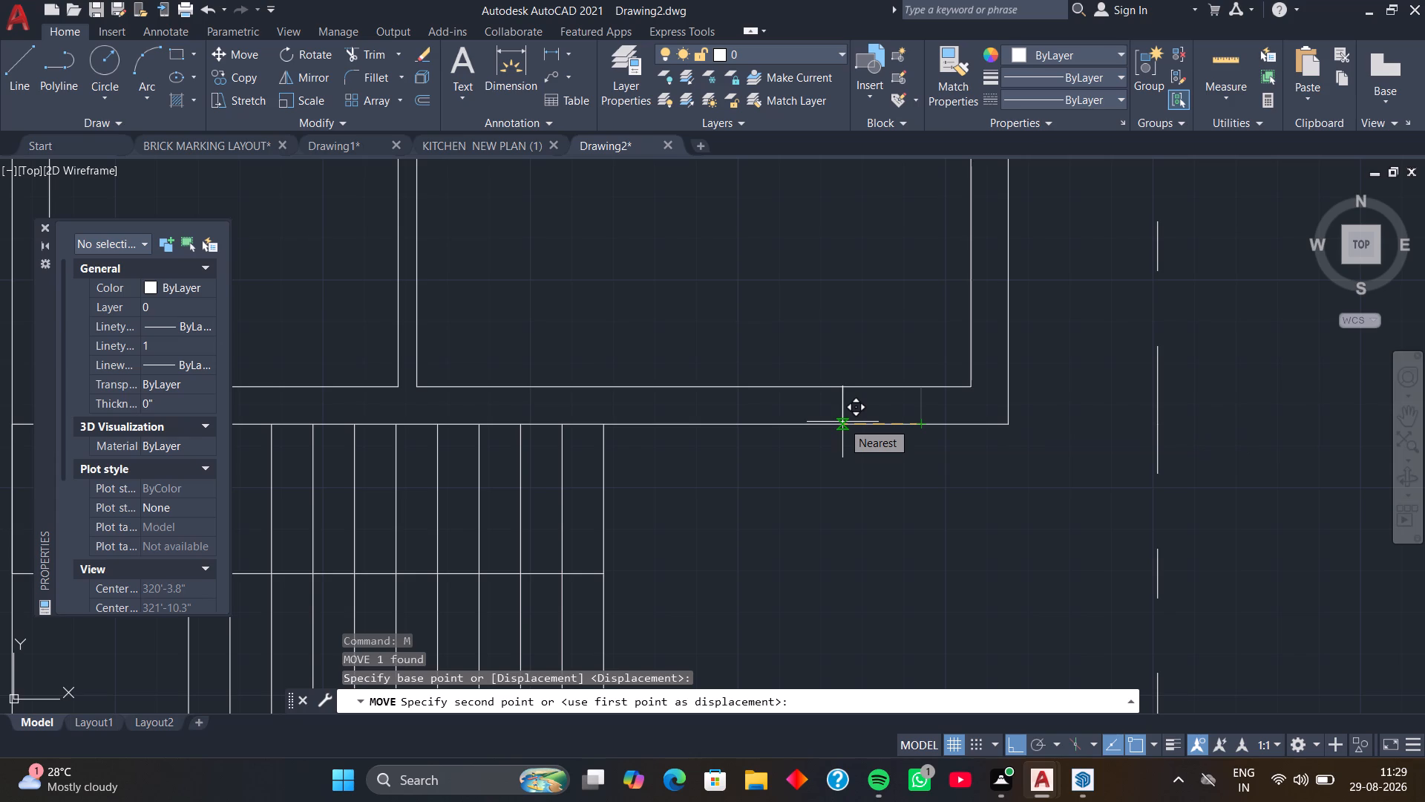
key("3")
key("apostrophe")
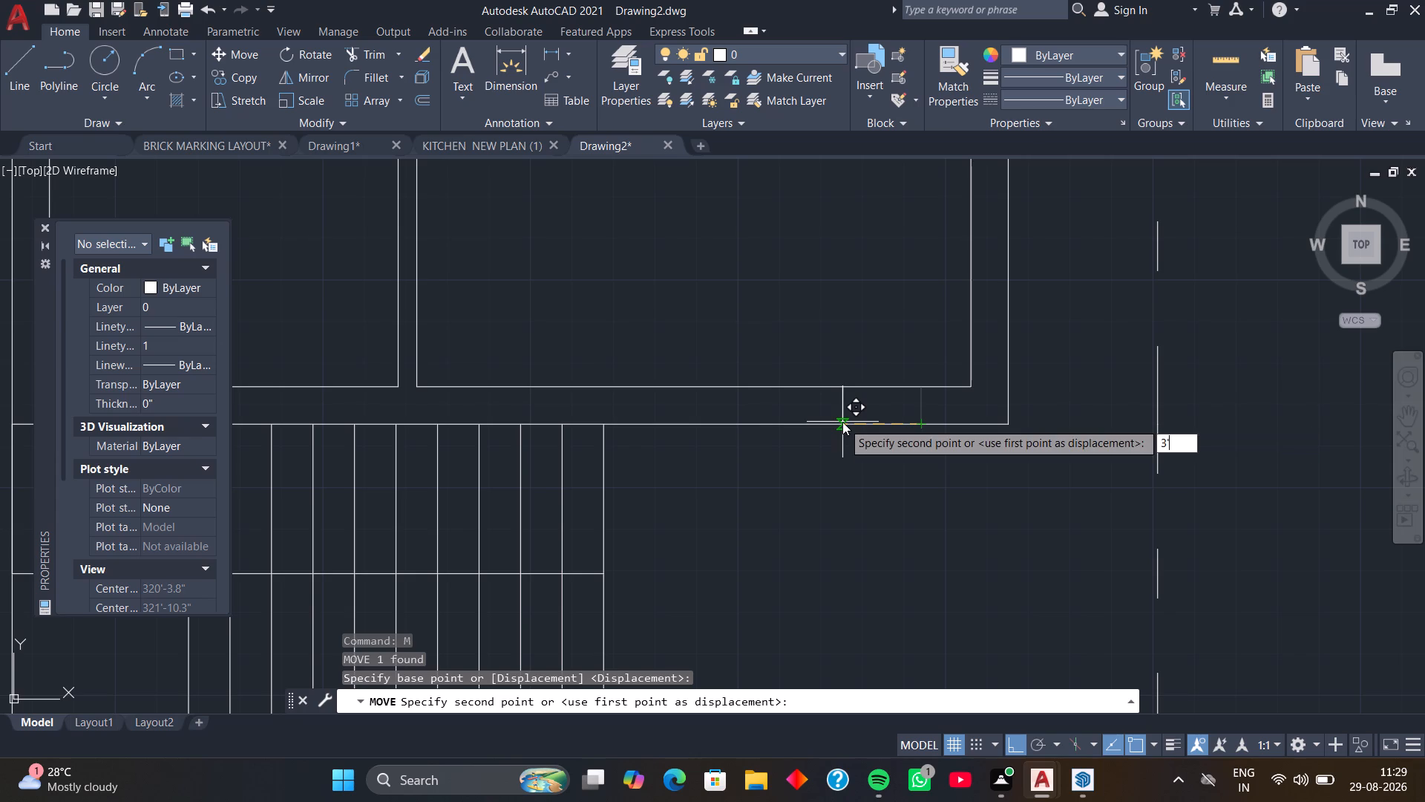
key("Return")
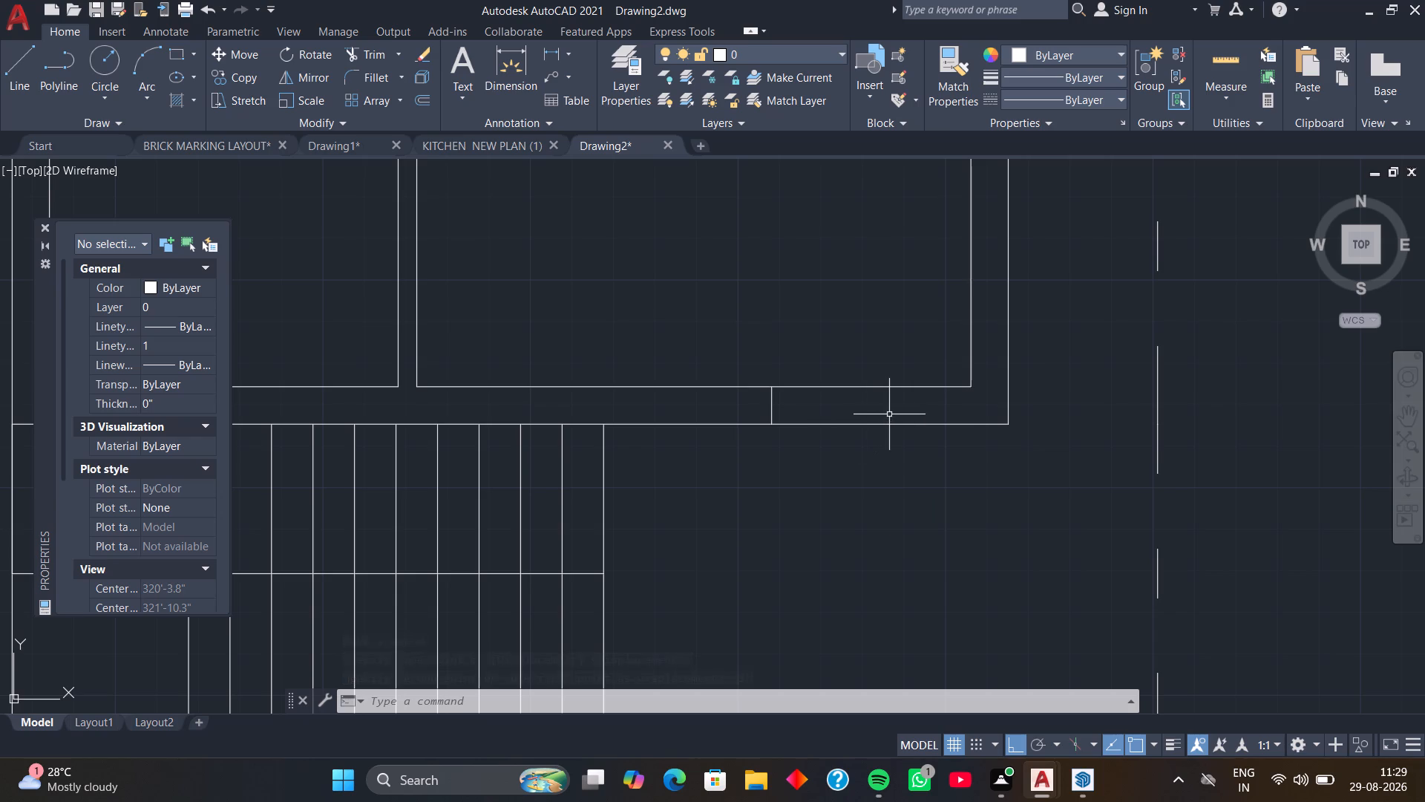
Draw another short line across the bottom outer wall from the same inner corner of the lower-right room.
type("L")
key("space")
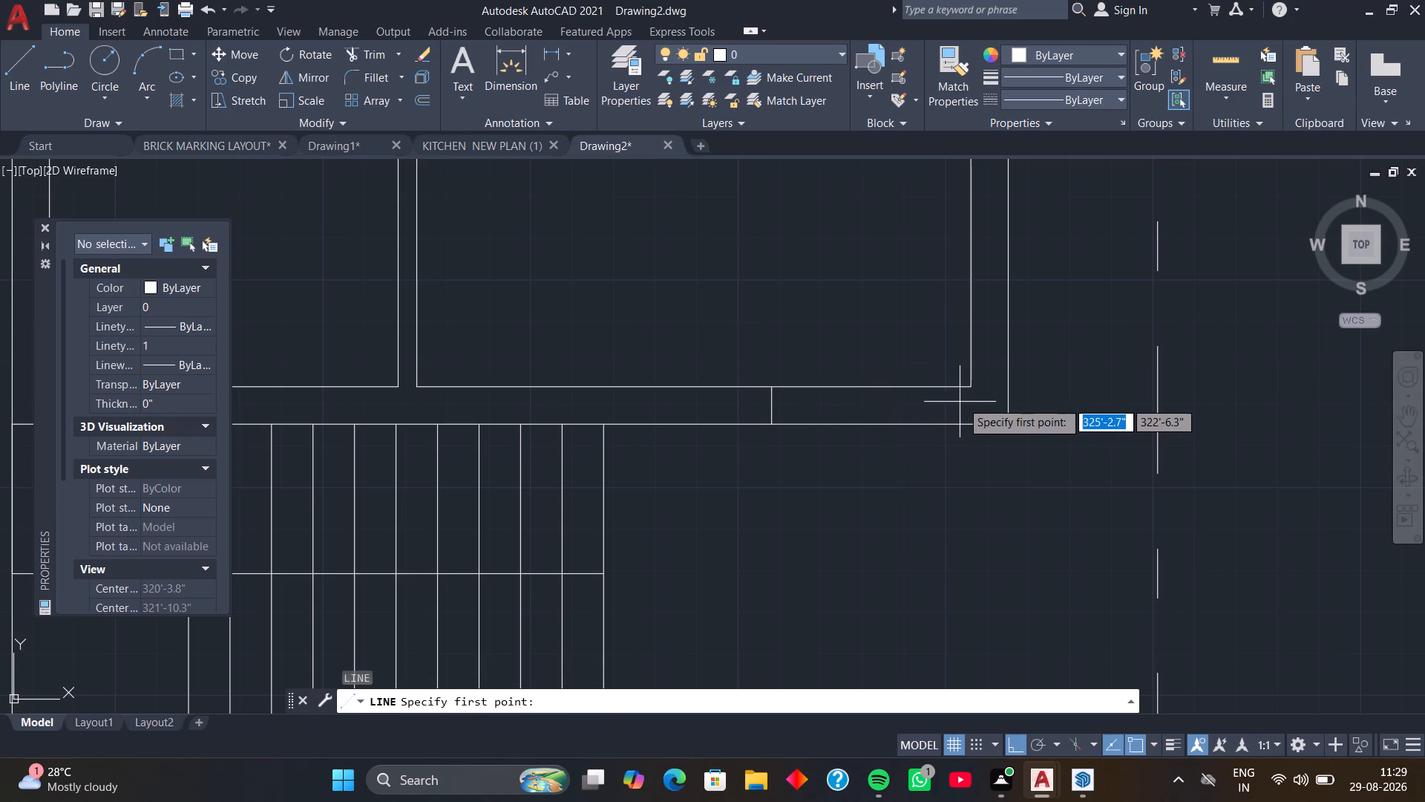
left_click(972, 389)
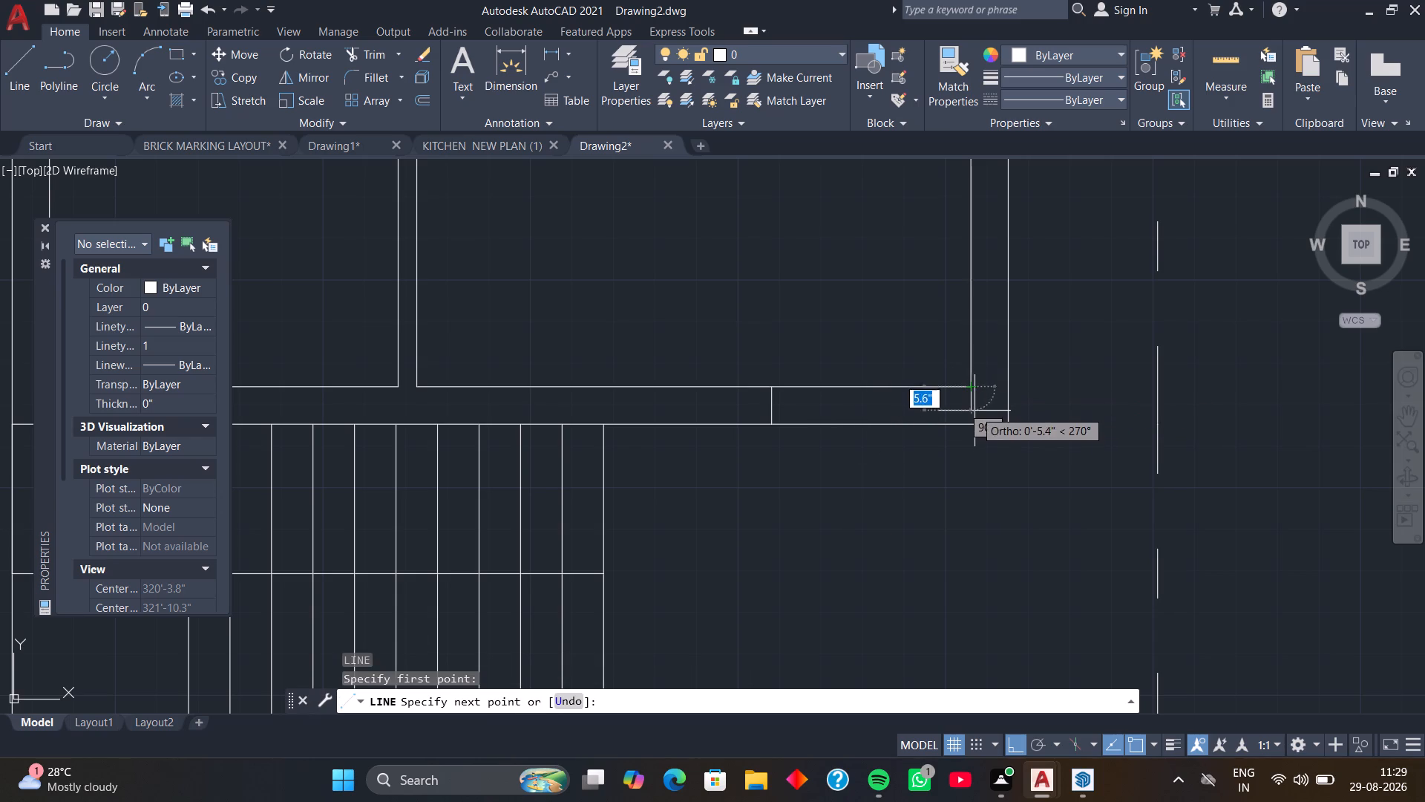
left_click(971, 423)
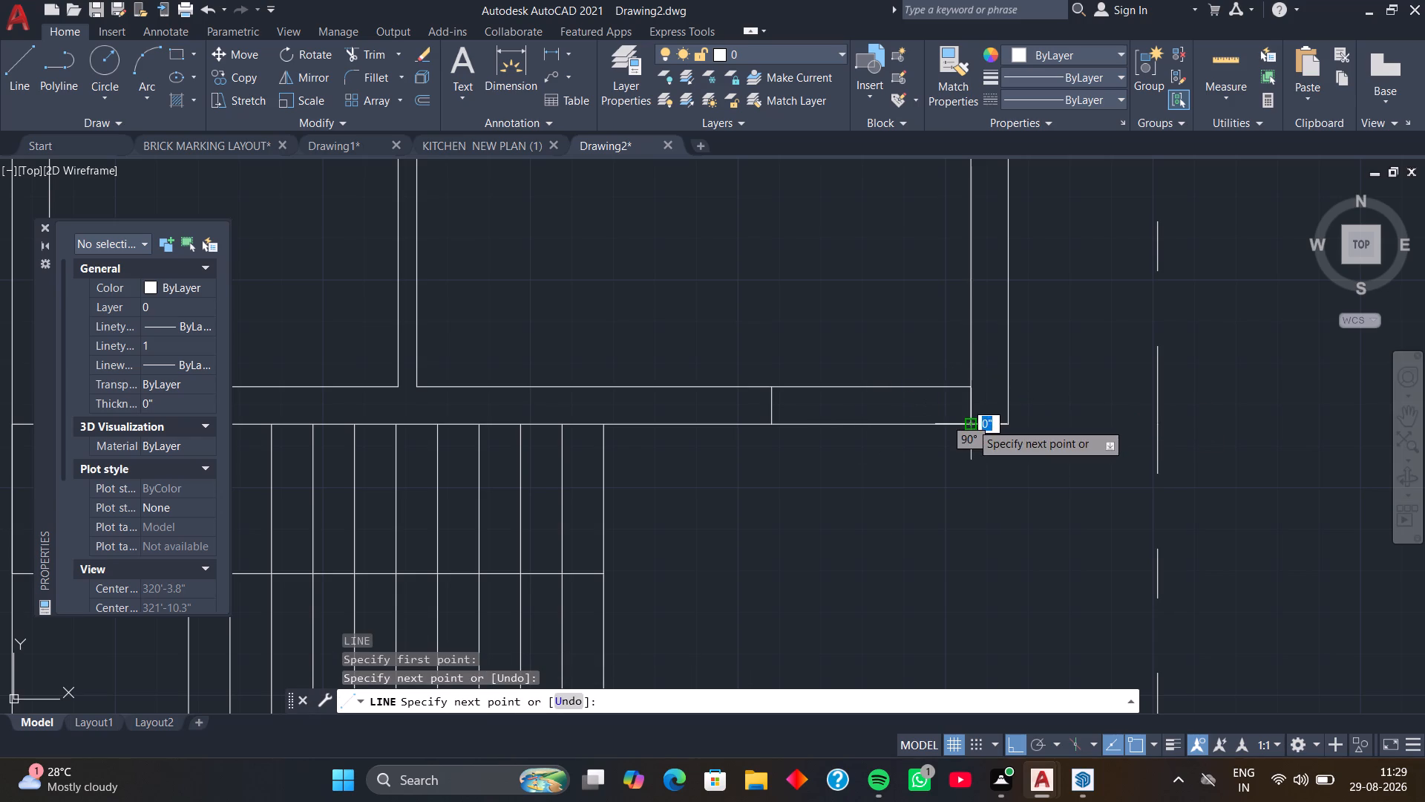
key("space")
Move the new short line 1' to the left to mark the near side of the bottom wall's door opening.
left_click(972, 413)
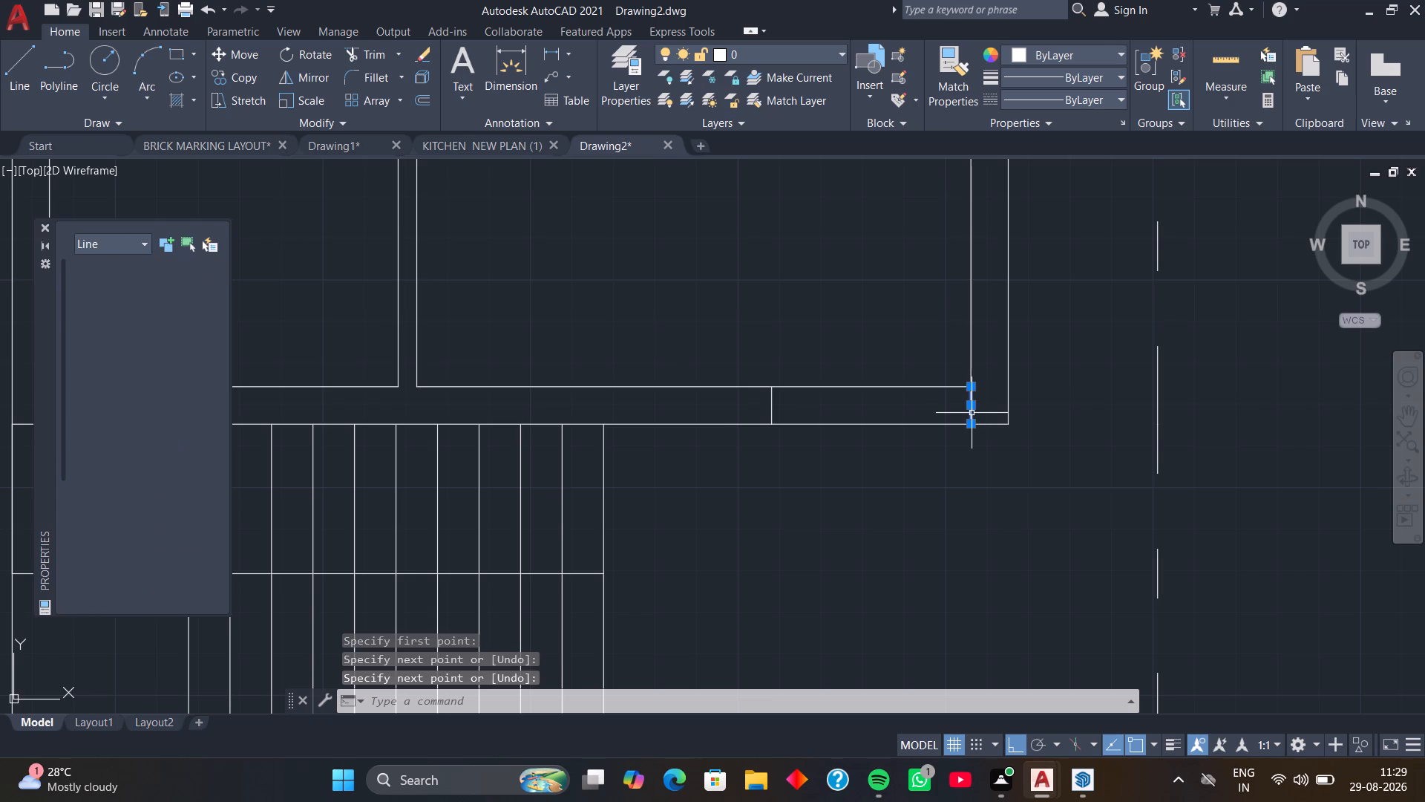
type("M")
key("space")
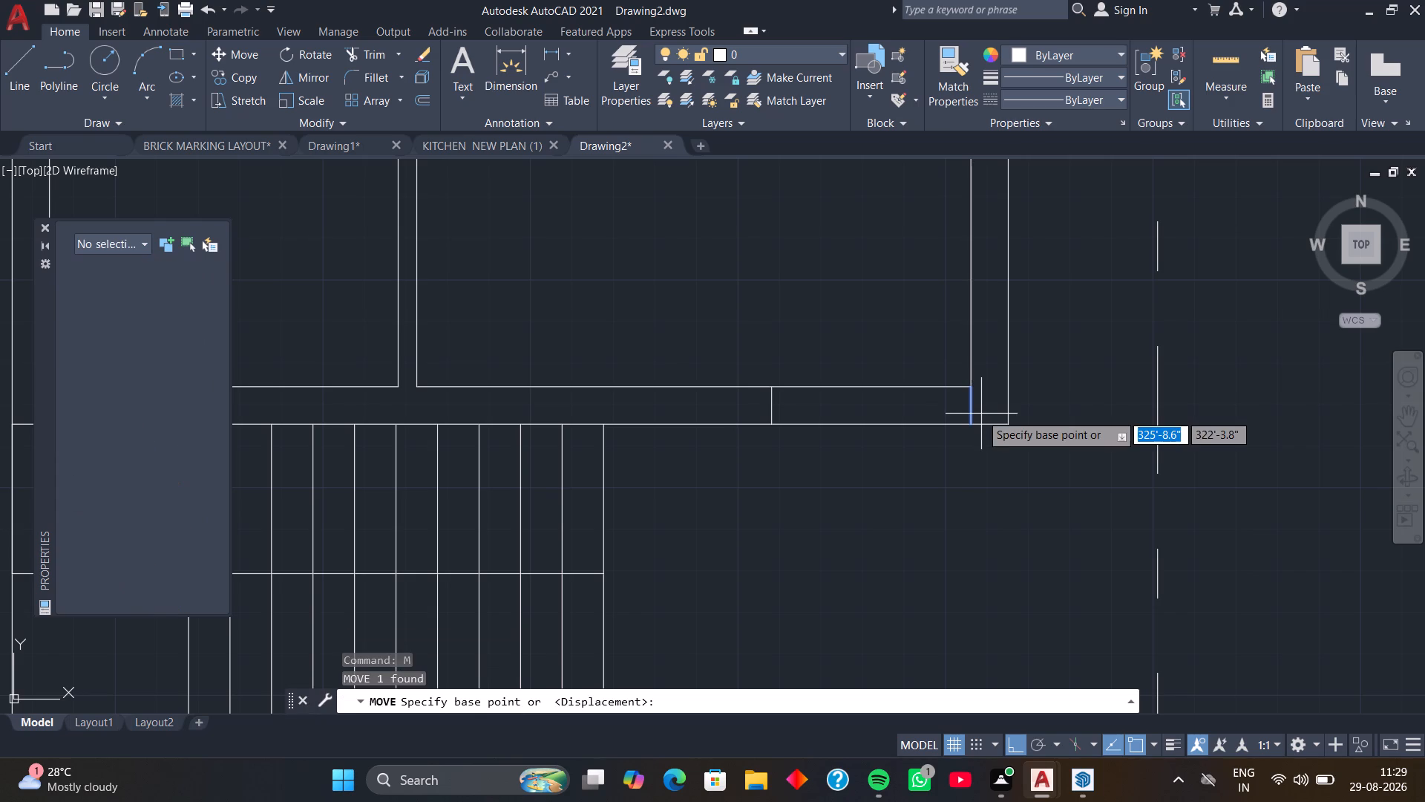
left_click(971, 420)
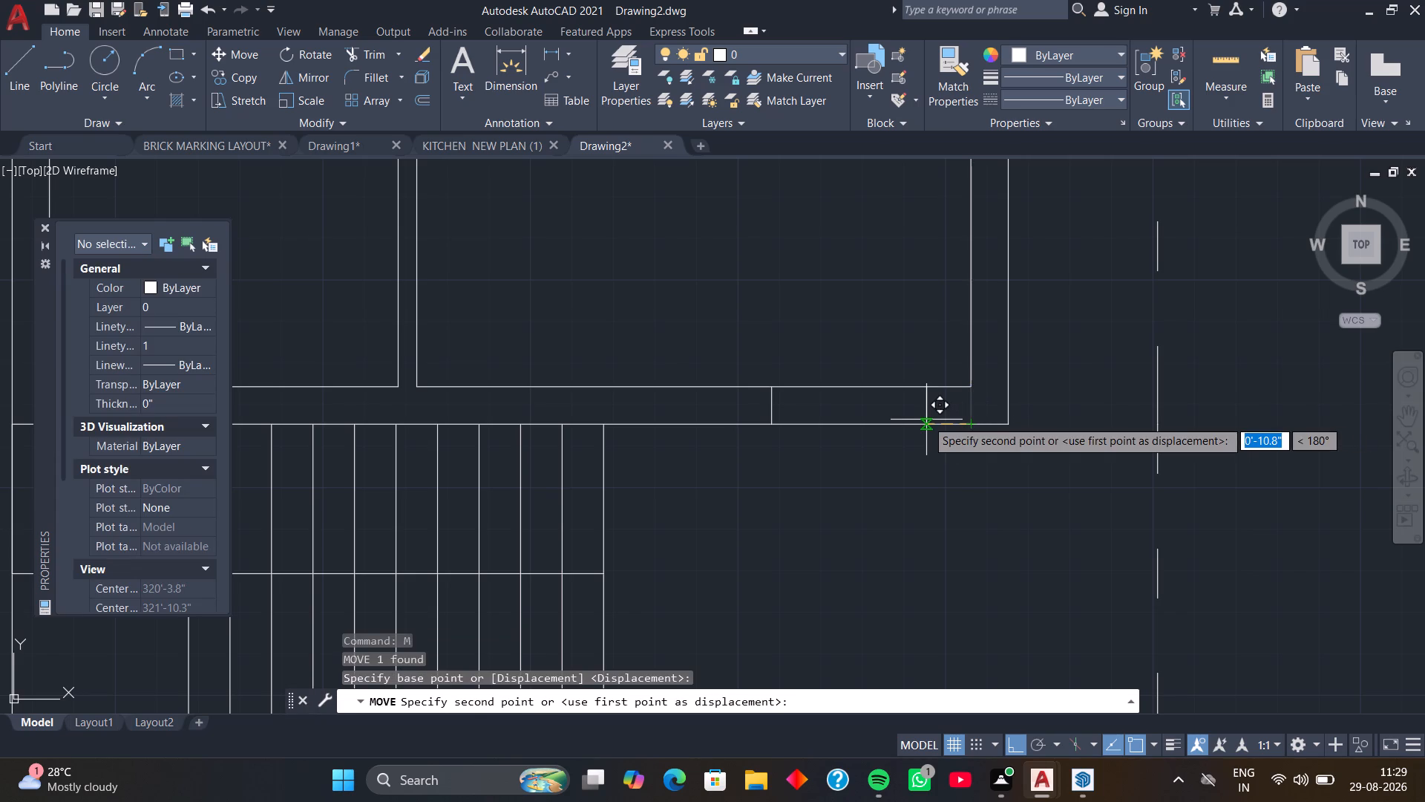
type("1'")
key("Return")
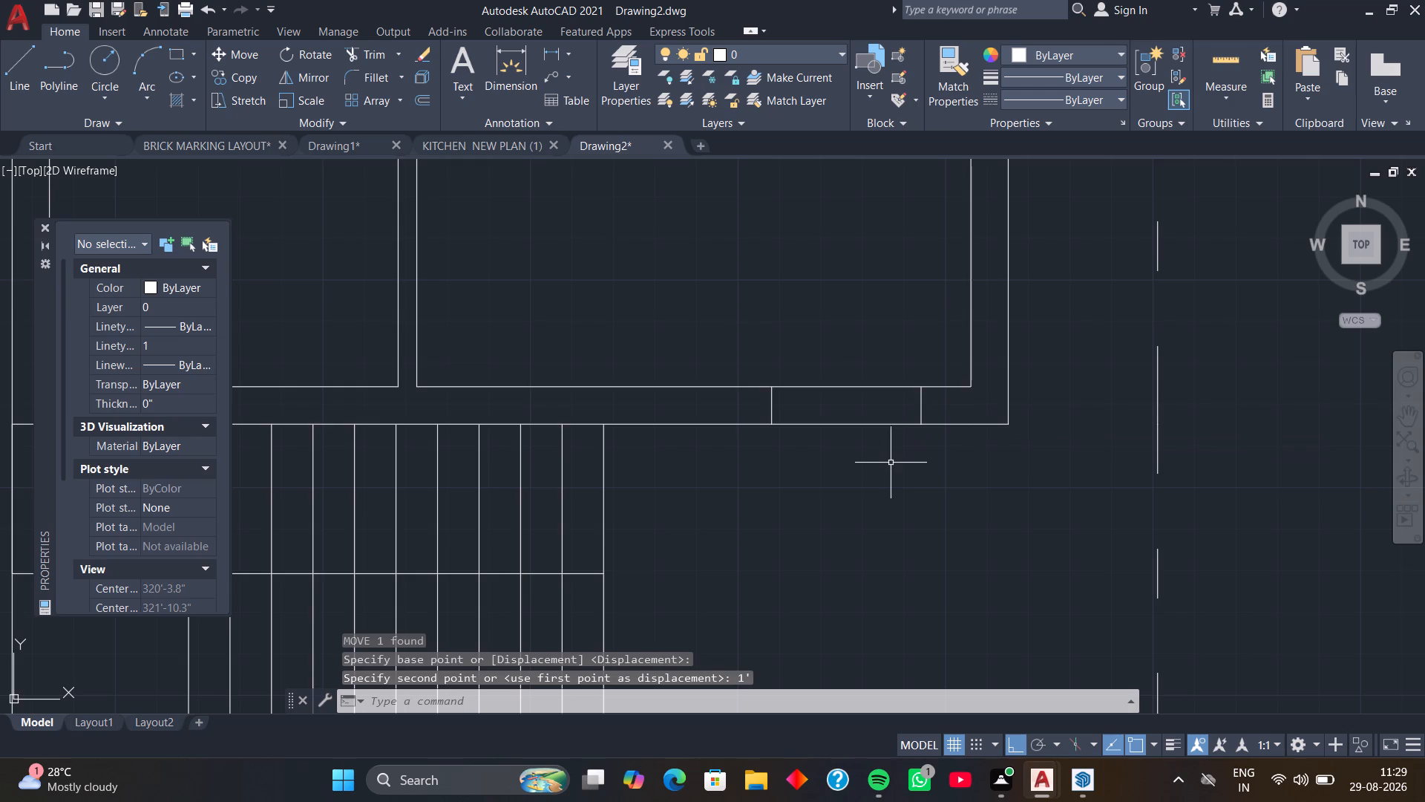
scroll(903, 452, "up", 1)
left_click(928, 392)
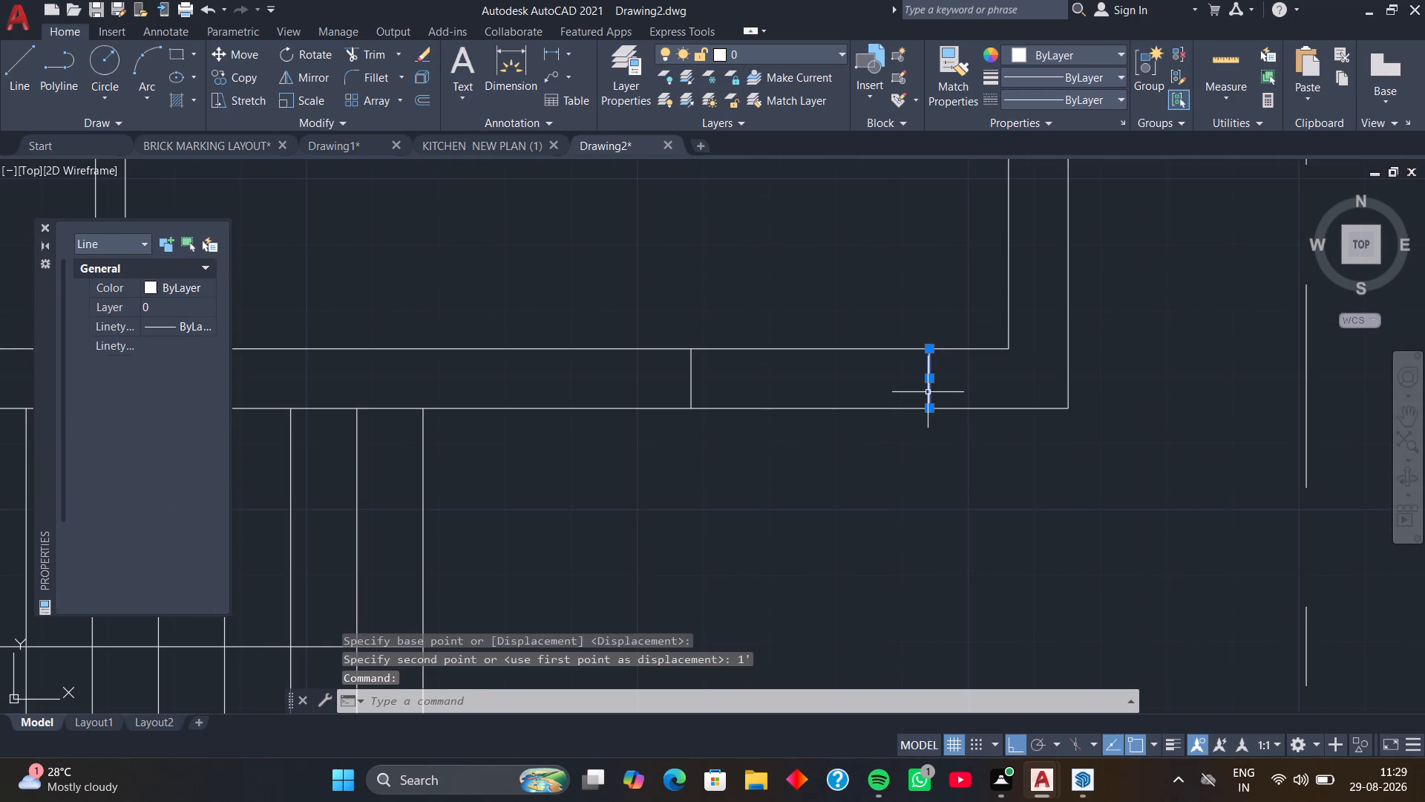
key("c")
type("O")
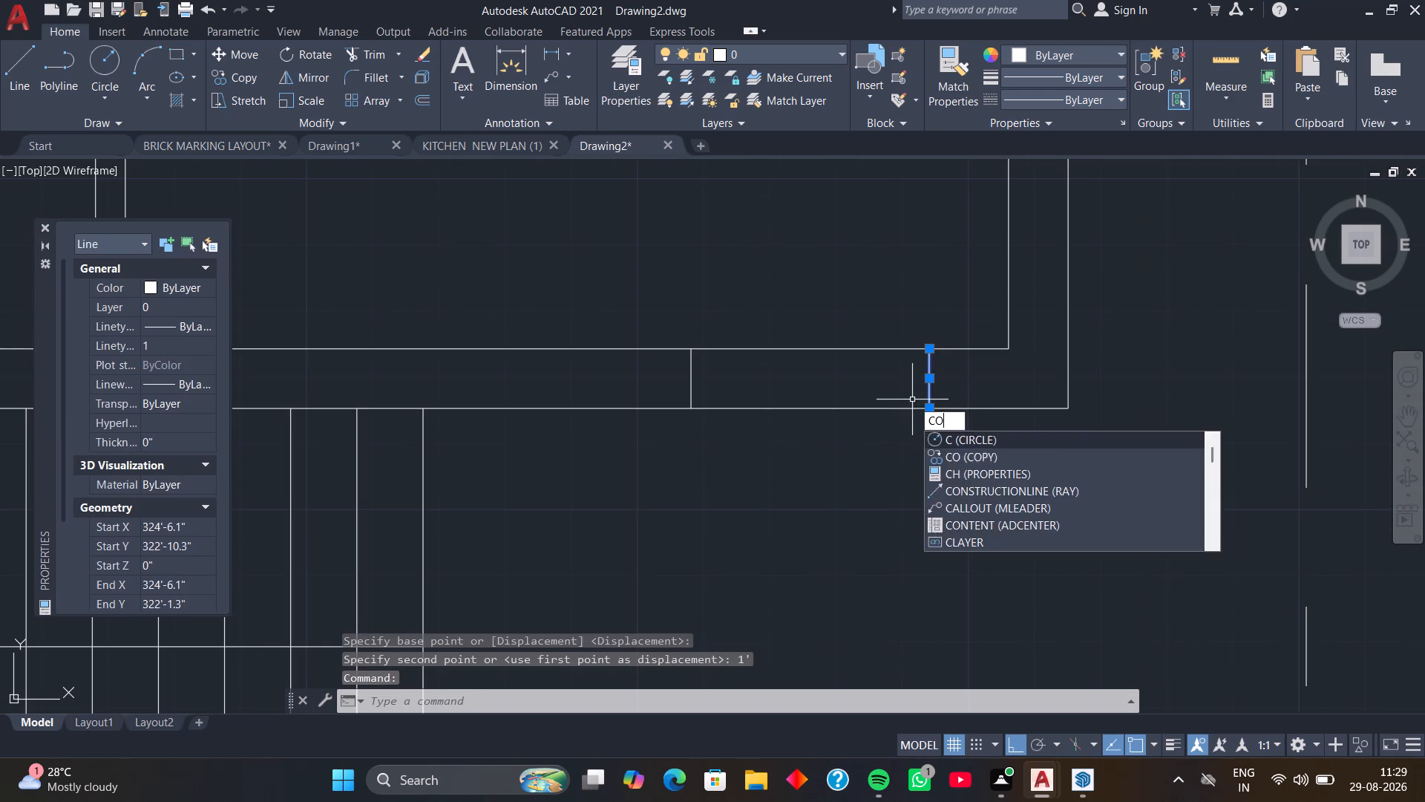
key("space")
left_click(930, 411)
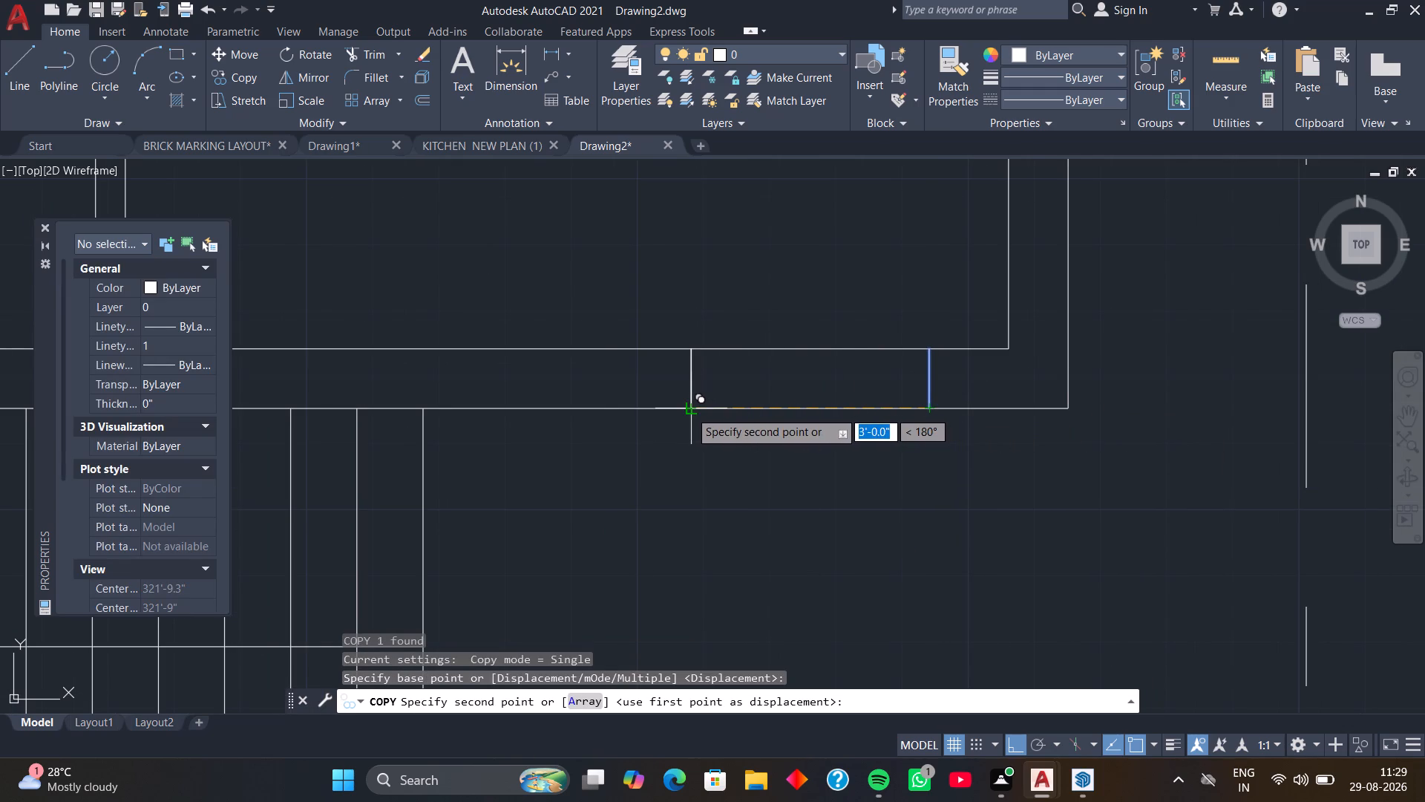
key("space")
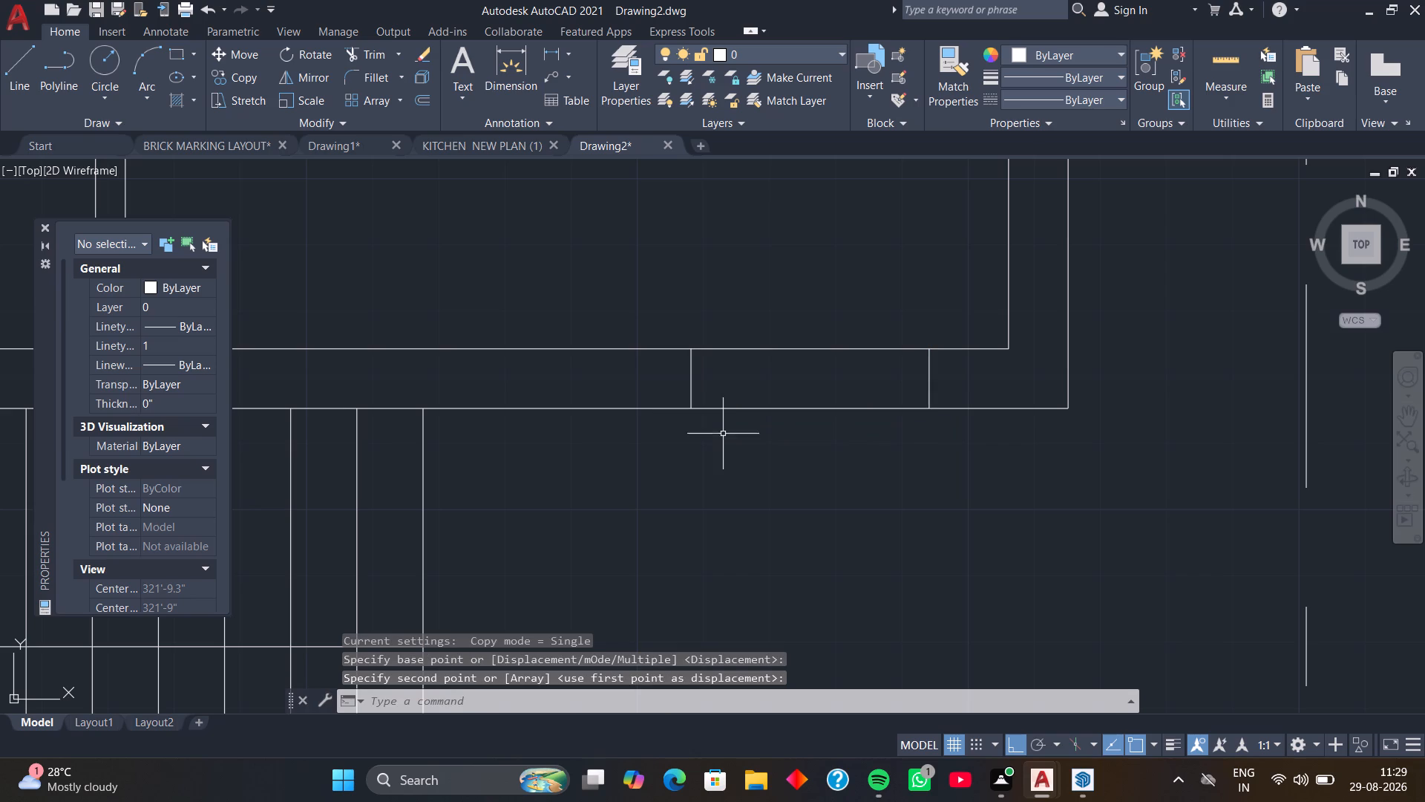
Trim both bottom outer wall lines between the two short cross lines to open the doorway.
key("t")
type("R")
key("space")
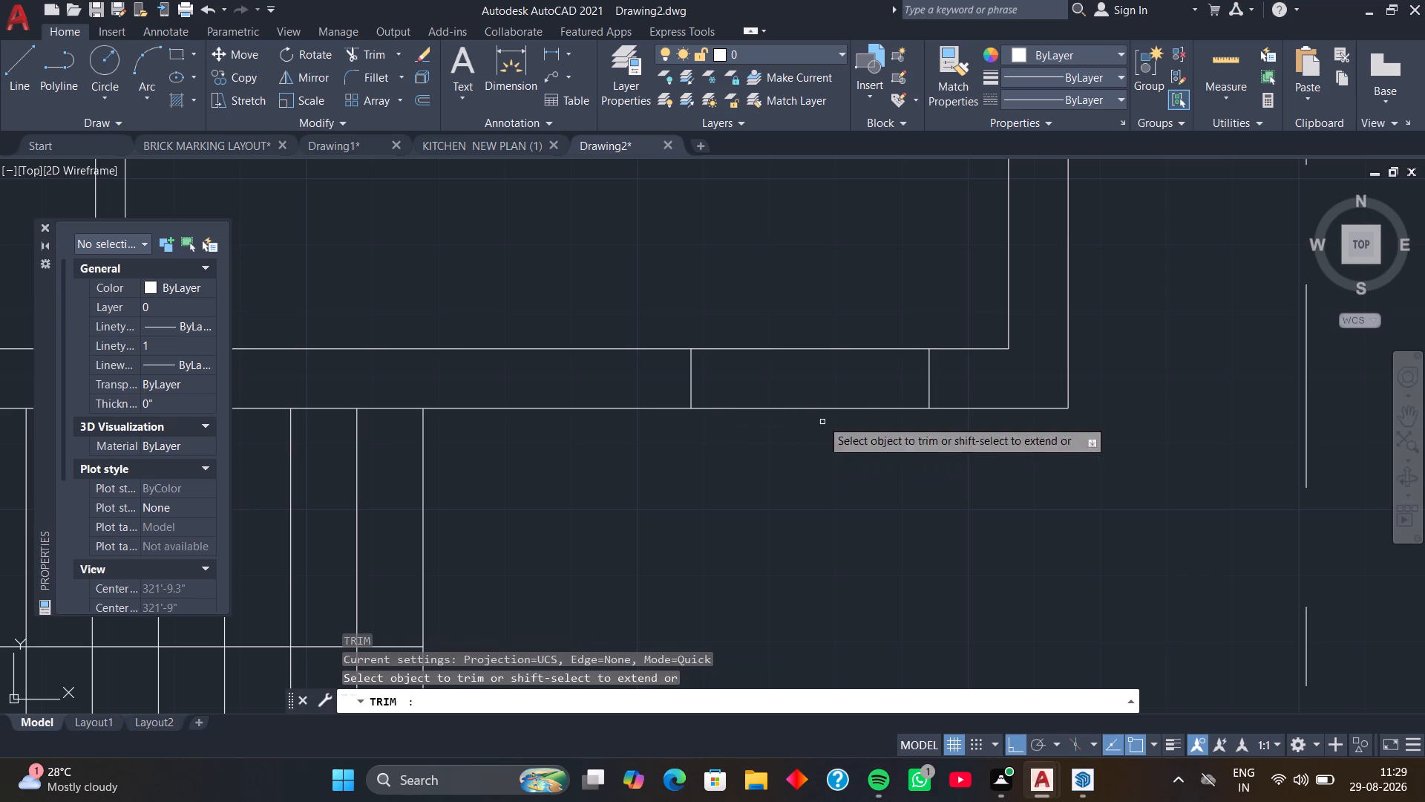
left_click_drag(802, 321, 802, 440)
scroll(802, 435, "down", 3)
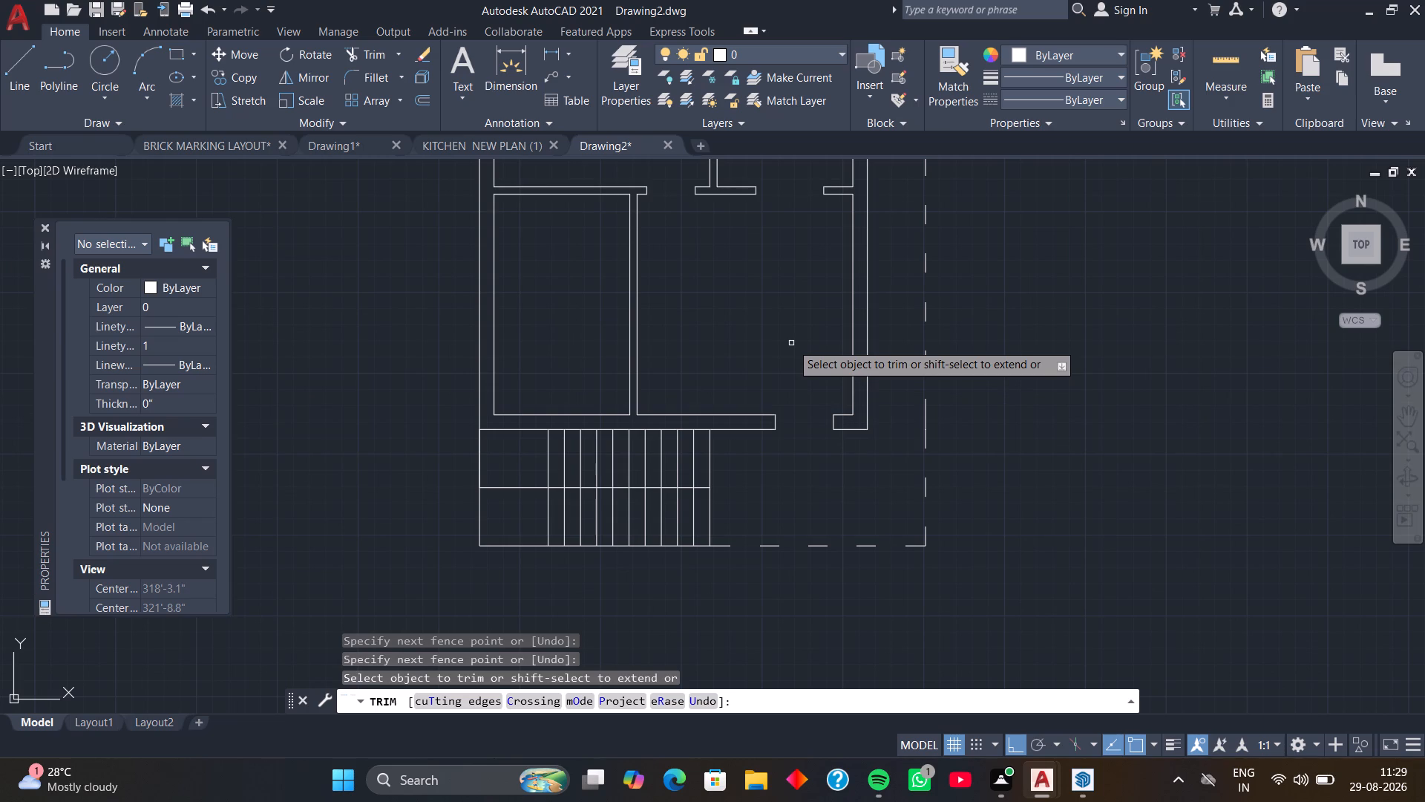
key("space")
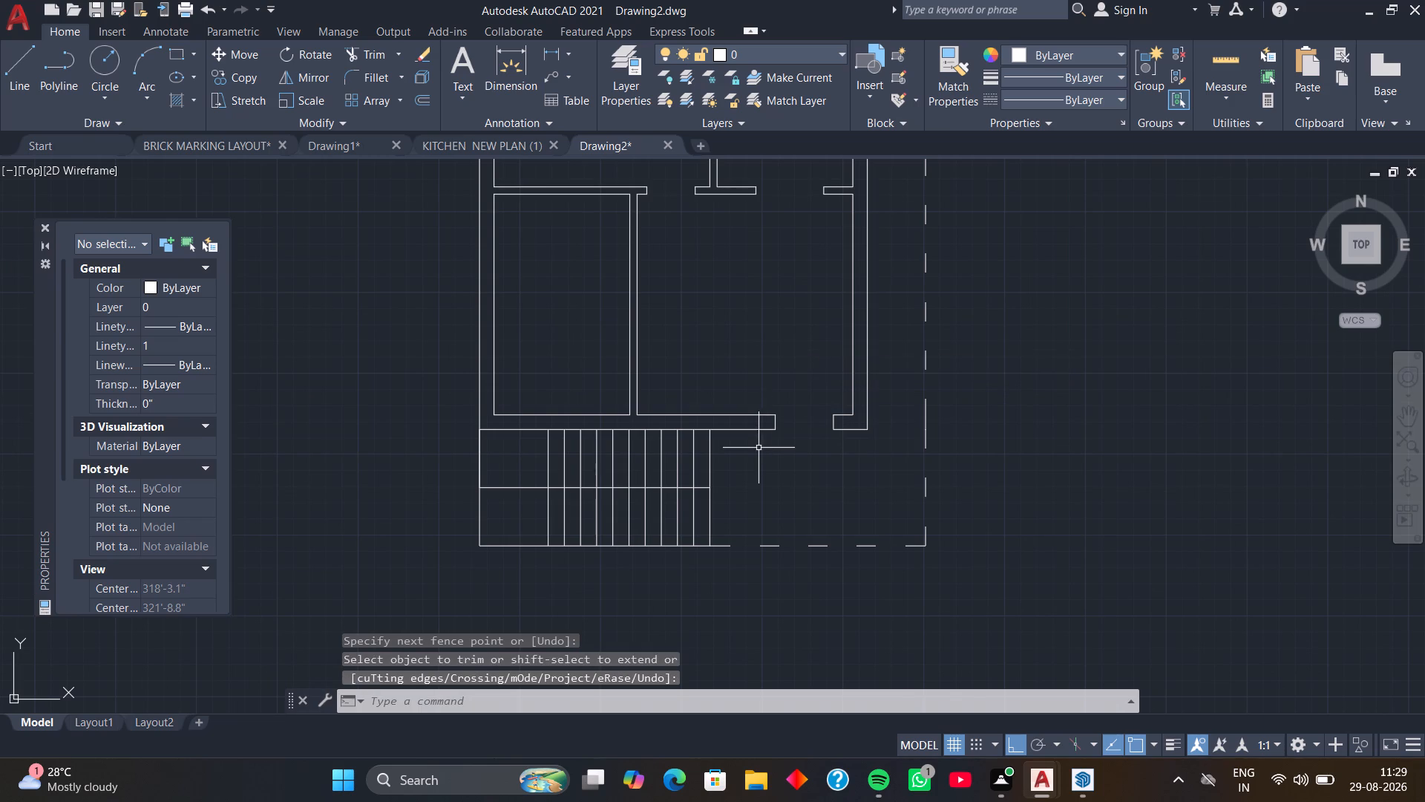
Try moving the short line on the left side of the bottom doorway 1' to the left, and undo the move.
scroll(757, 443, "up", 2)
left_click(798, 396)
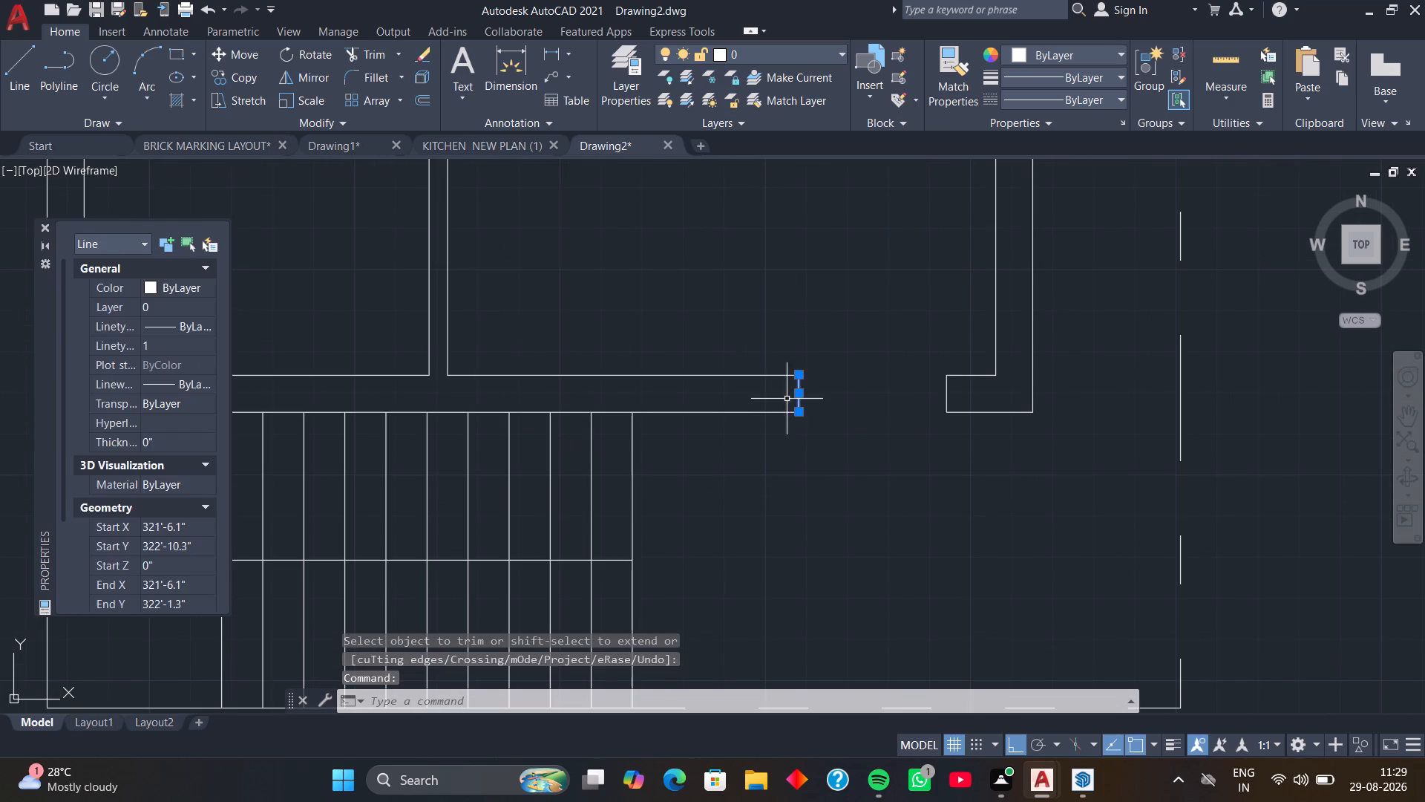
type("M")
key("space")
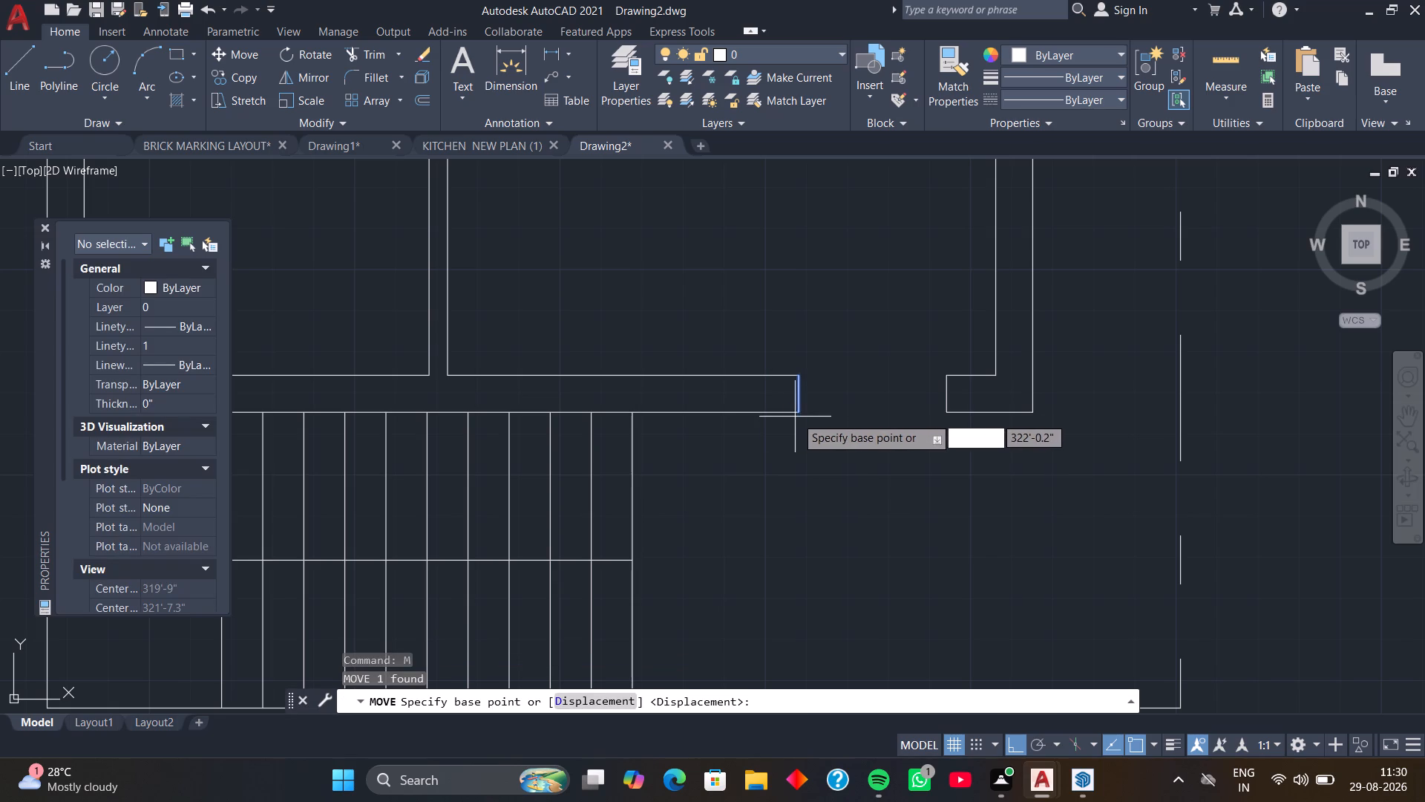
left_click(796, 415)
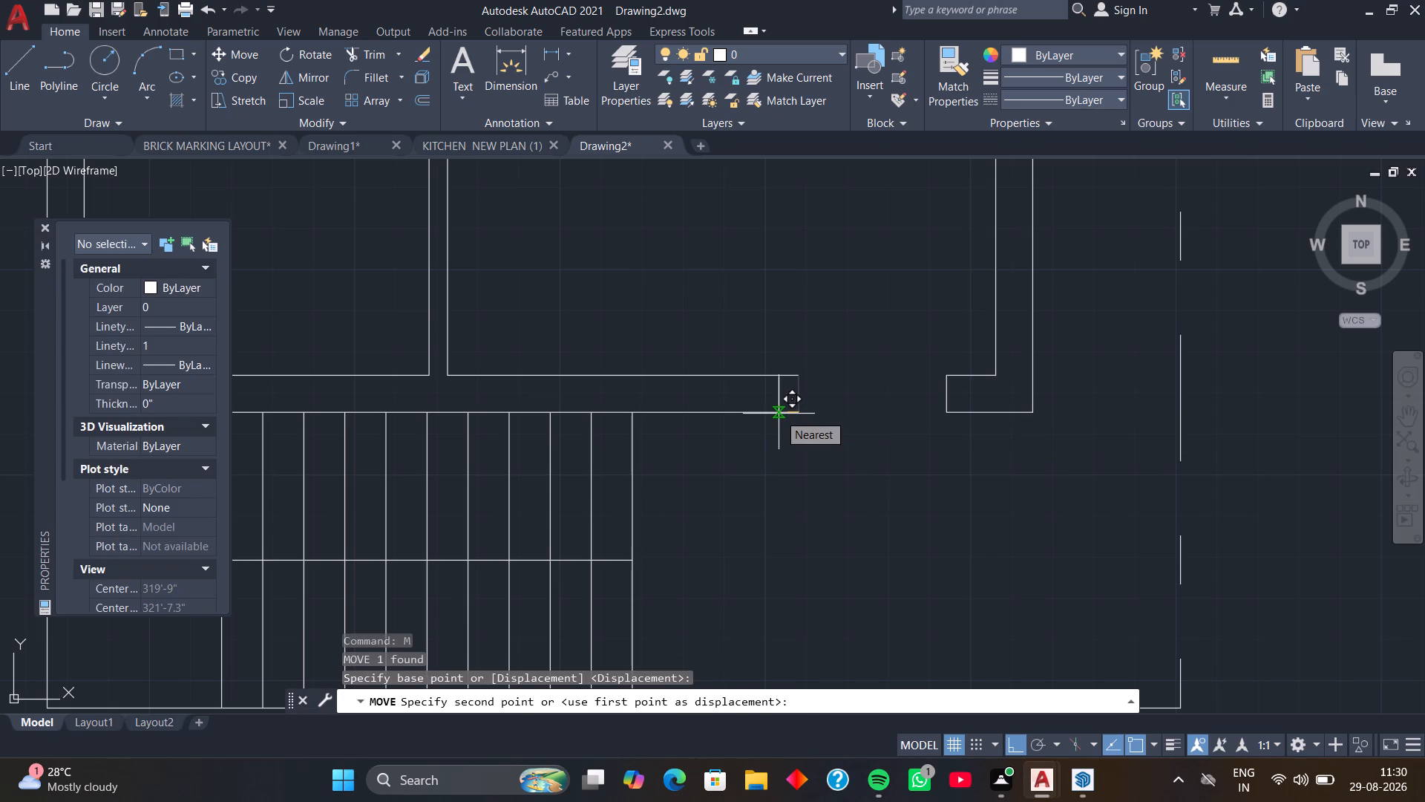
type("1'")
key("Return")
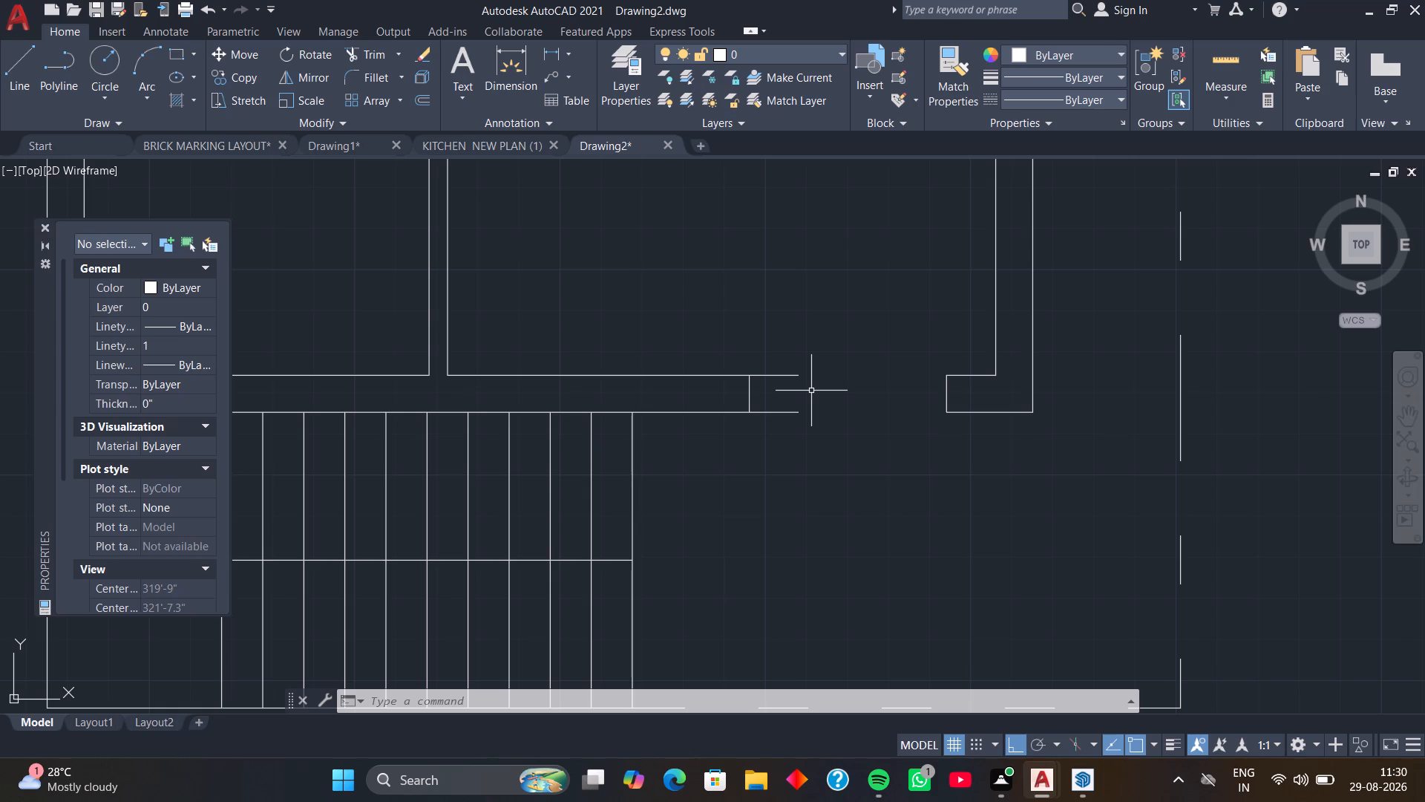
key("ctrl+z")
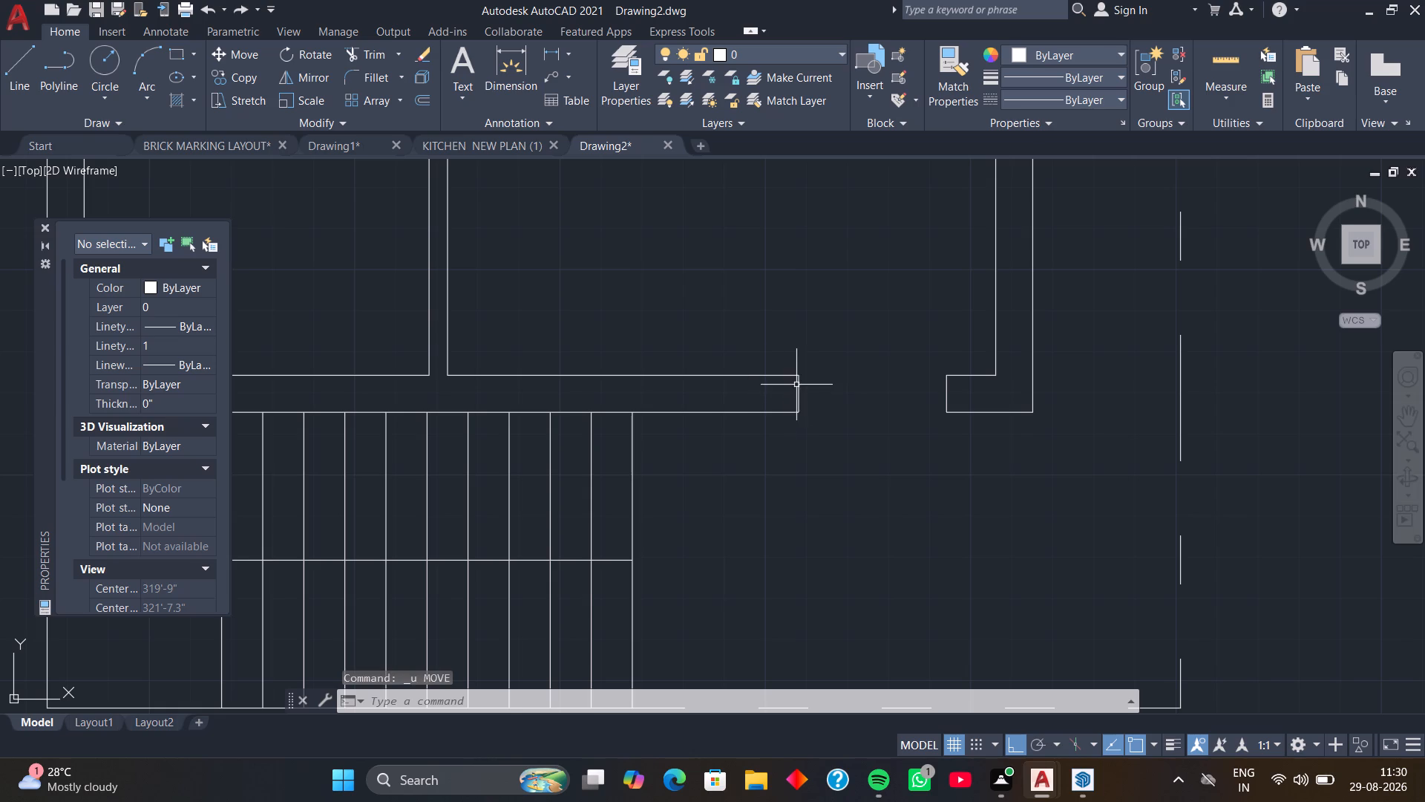
Draw a short line across the partition between the two lower rooms to mark the door opening's lower edge.
scroll(799, 307, "down", 2)
middle_click_drag(808, 271, 833, 451)
middle_click_drag(802, 353, 862, 426)
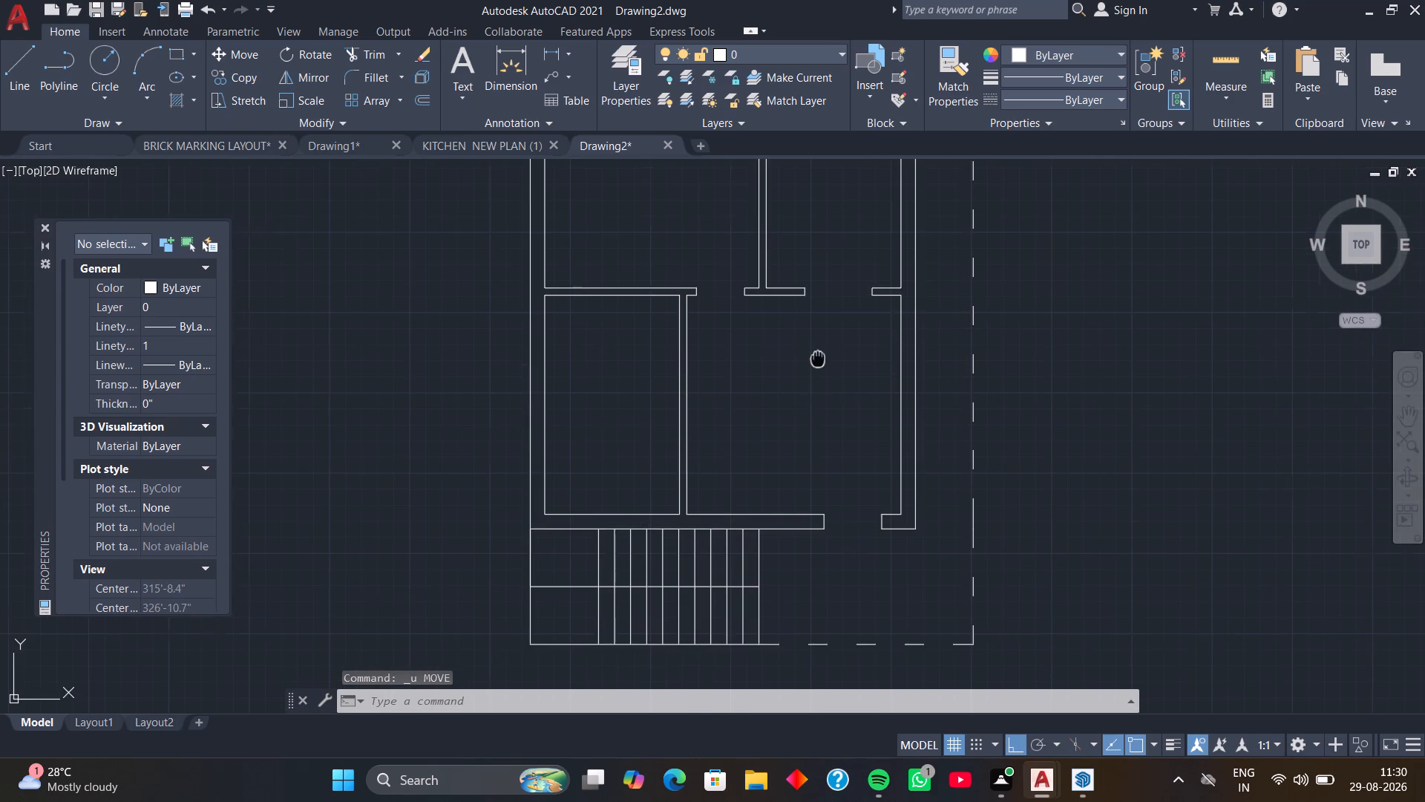
middle_click_drag(862, 426, 888, 501)
middle_click_drag(842, 521, 871, 447)
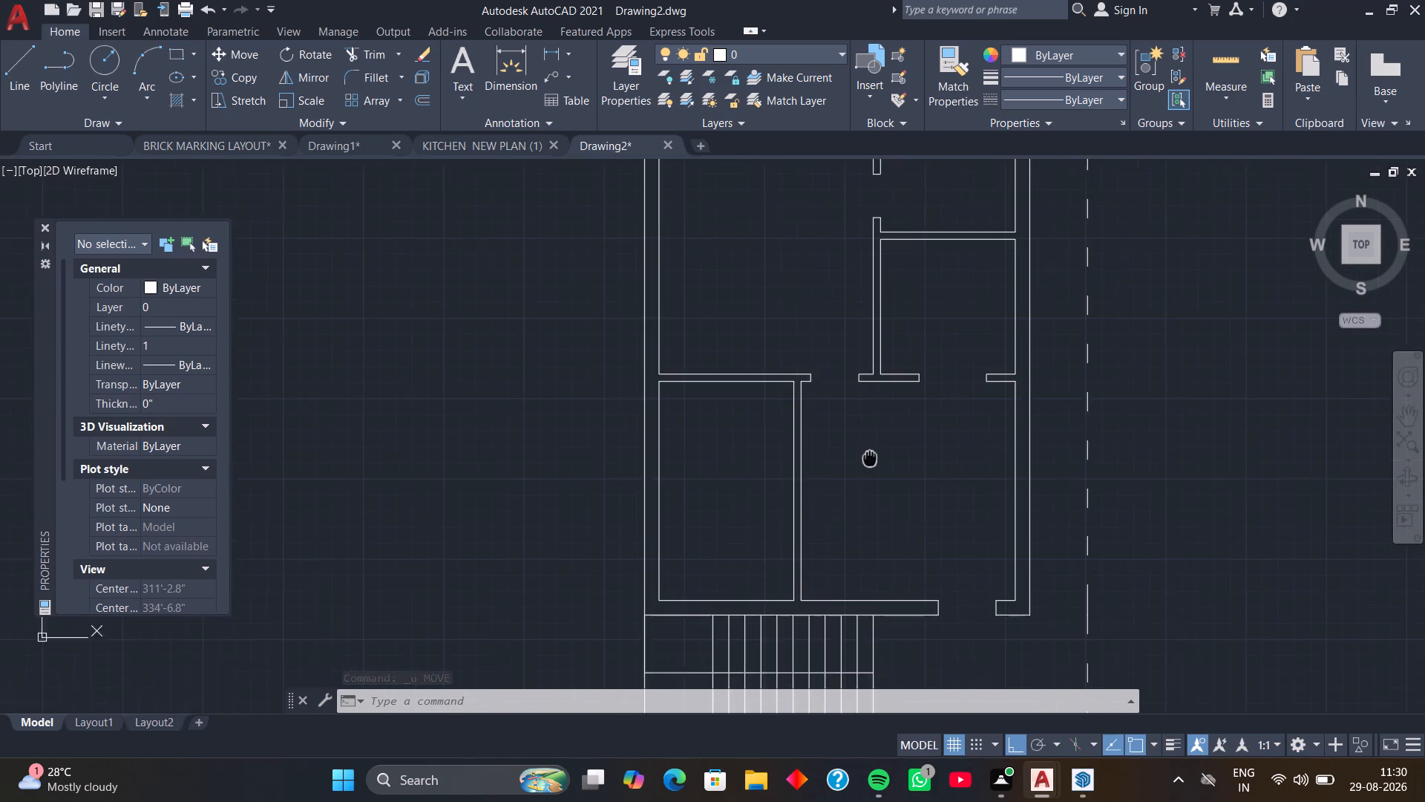
middle_click_drag(871, 447, 868, 412)
middle_click_drag(852, 474, 868, 424)
scroll(818, 445, "up", 2)
middle_click_drag(813, 448, 854, 442)
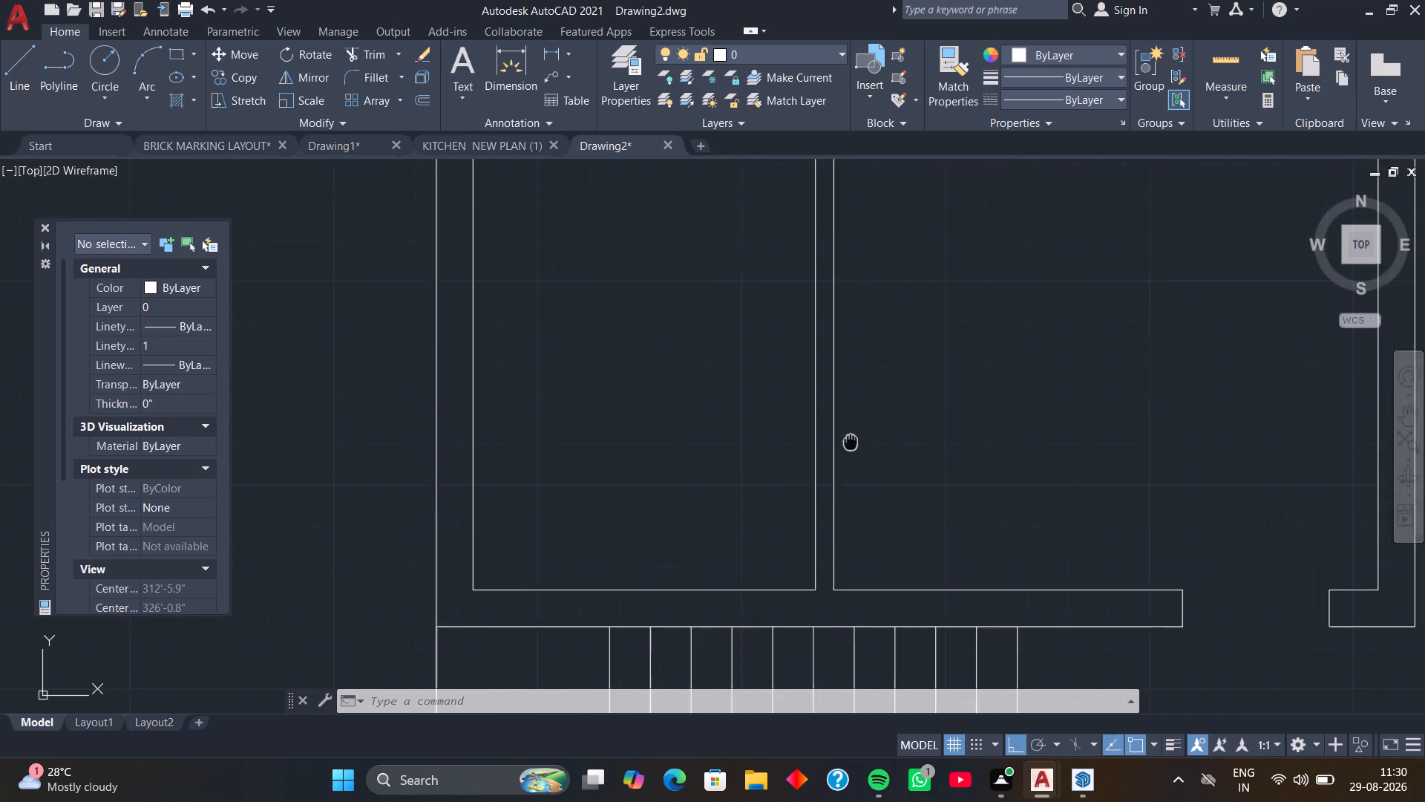
middle_click_drag(854, 442, 855, 442)
key("l")
key("space")
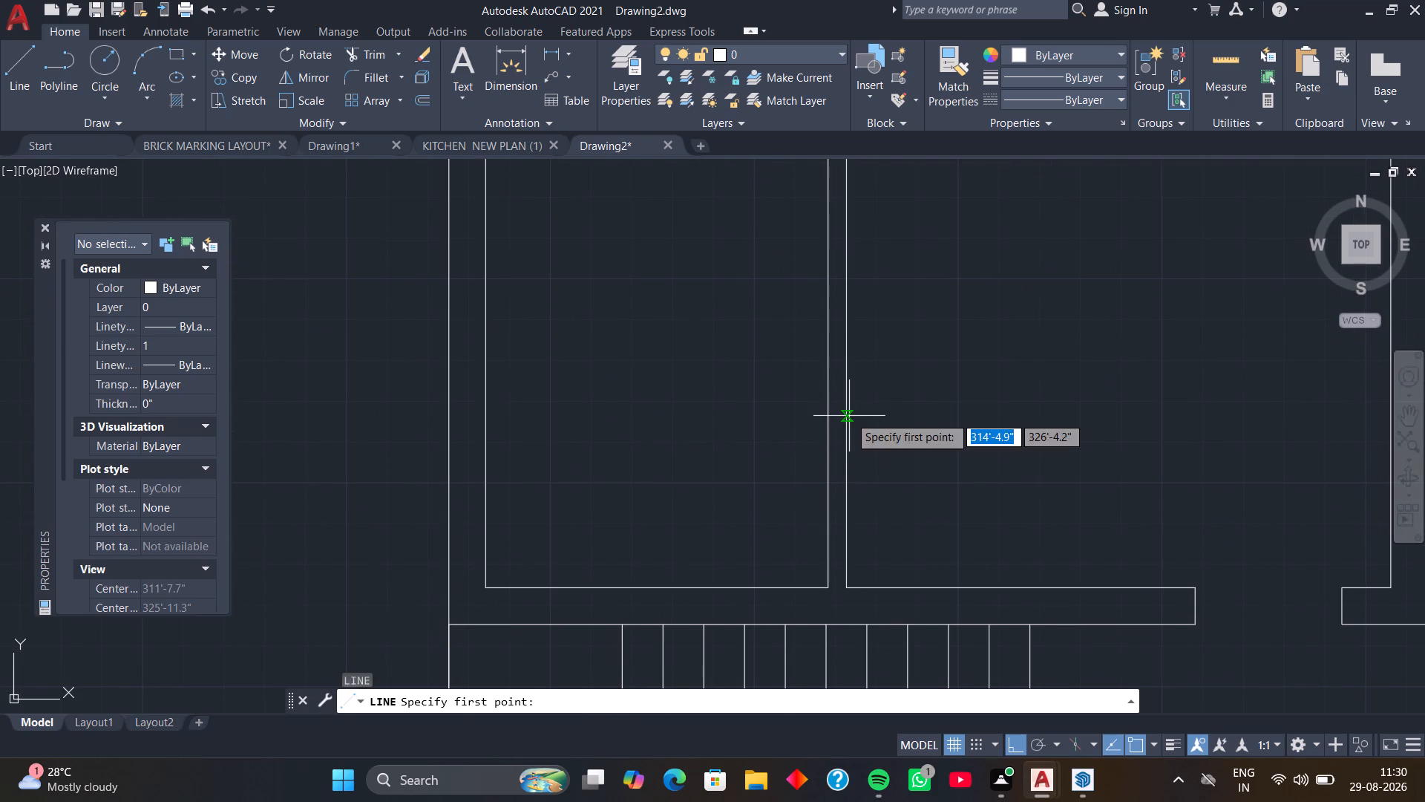
left_click(849, 416)
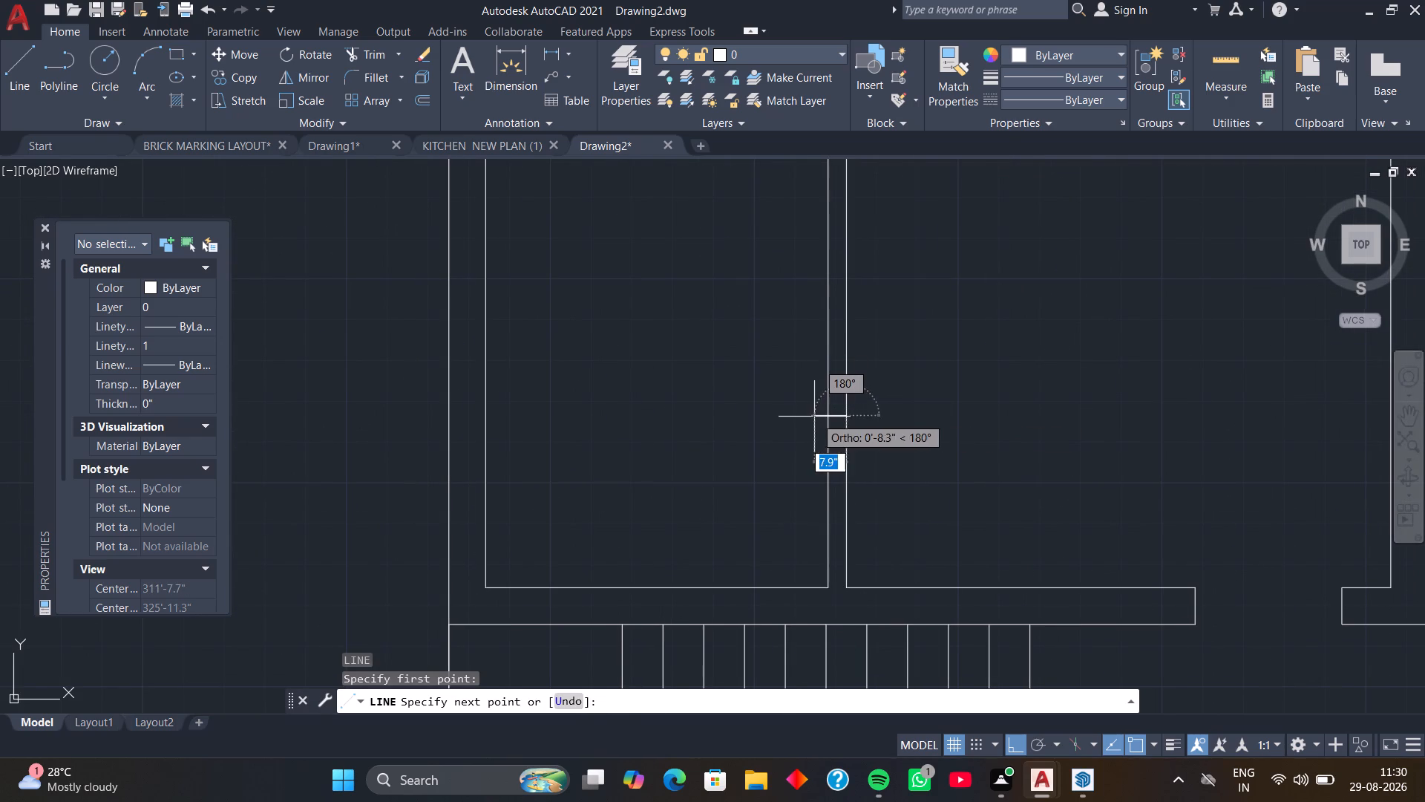
left_click(828, 415)
key("space")
Draw a second short line across the same partition, above the first, to mark the door opening's upper edge.
middle_click_drag(802, 350, 800, 353)
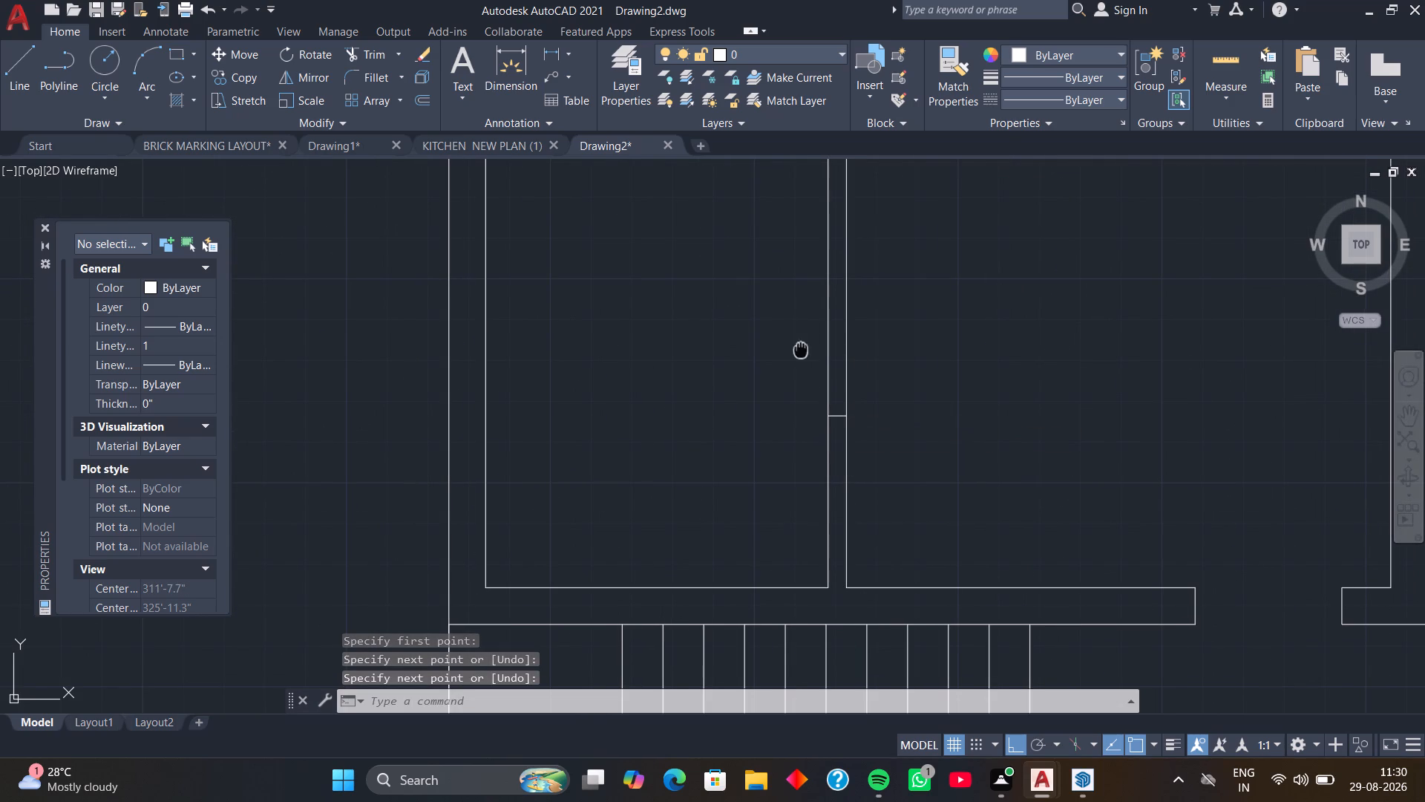
middle_click_drag(800, 353, 781, 459)
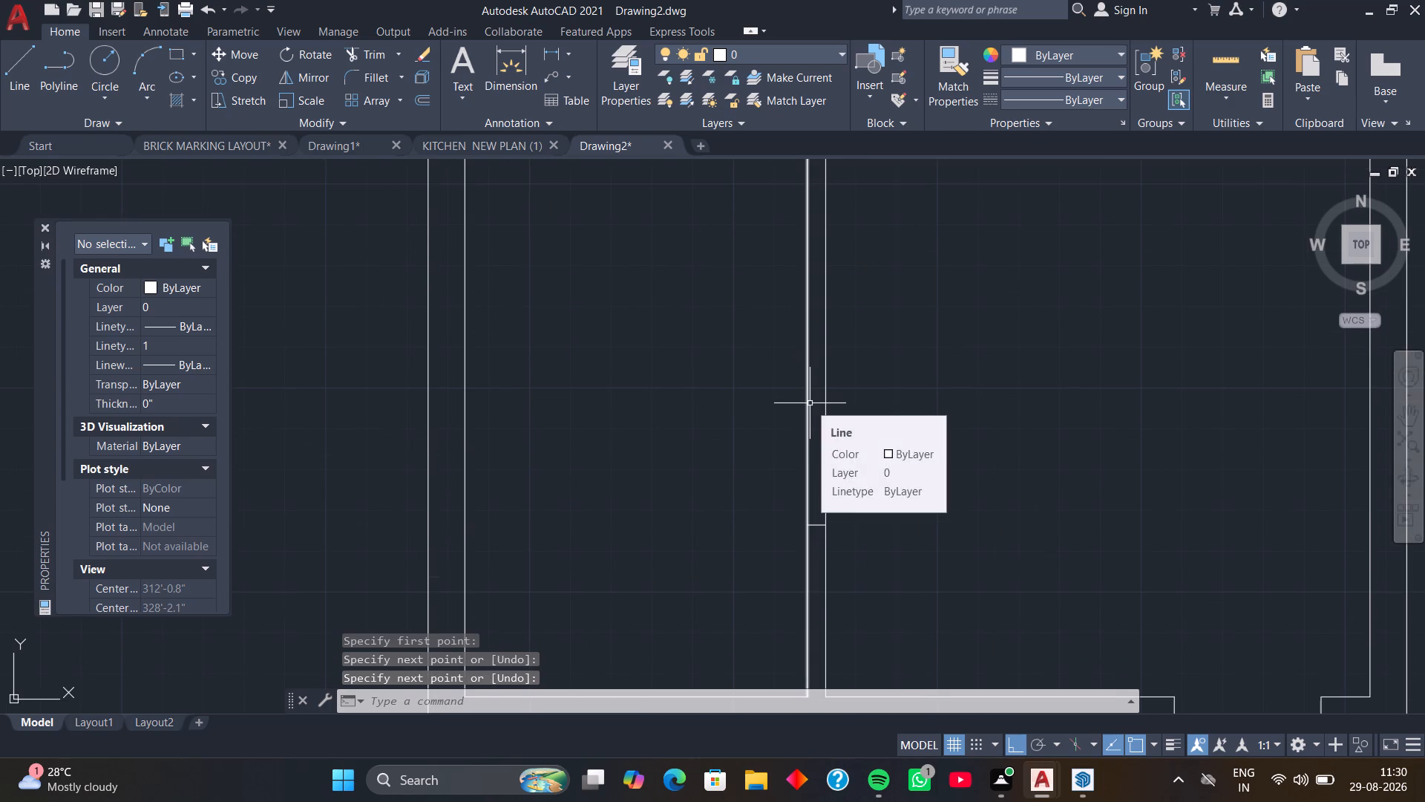
key("l")
key("space")
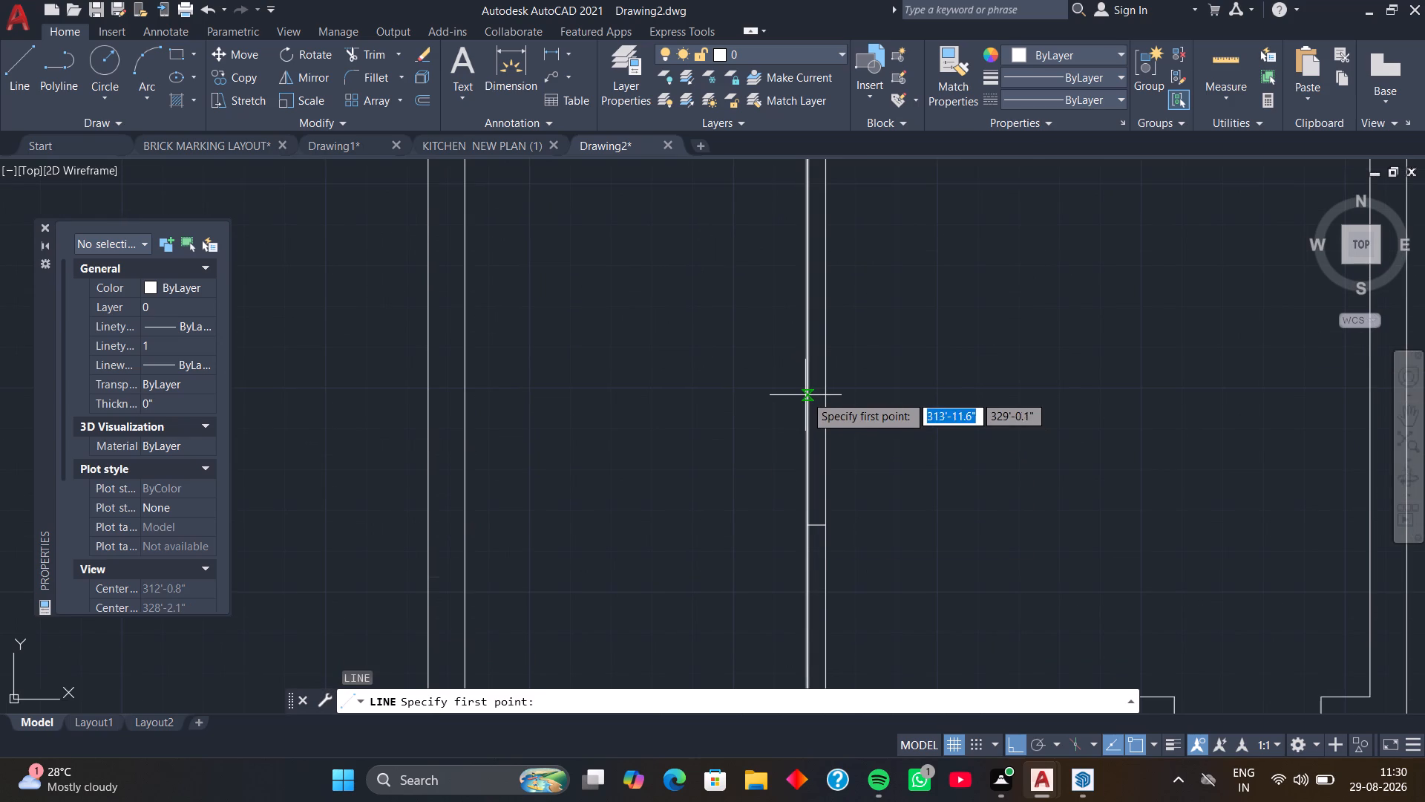
left_click(806, 383)
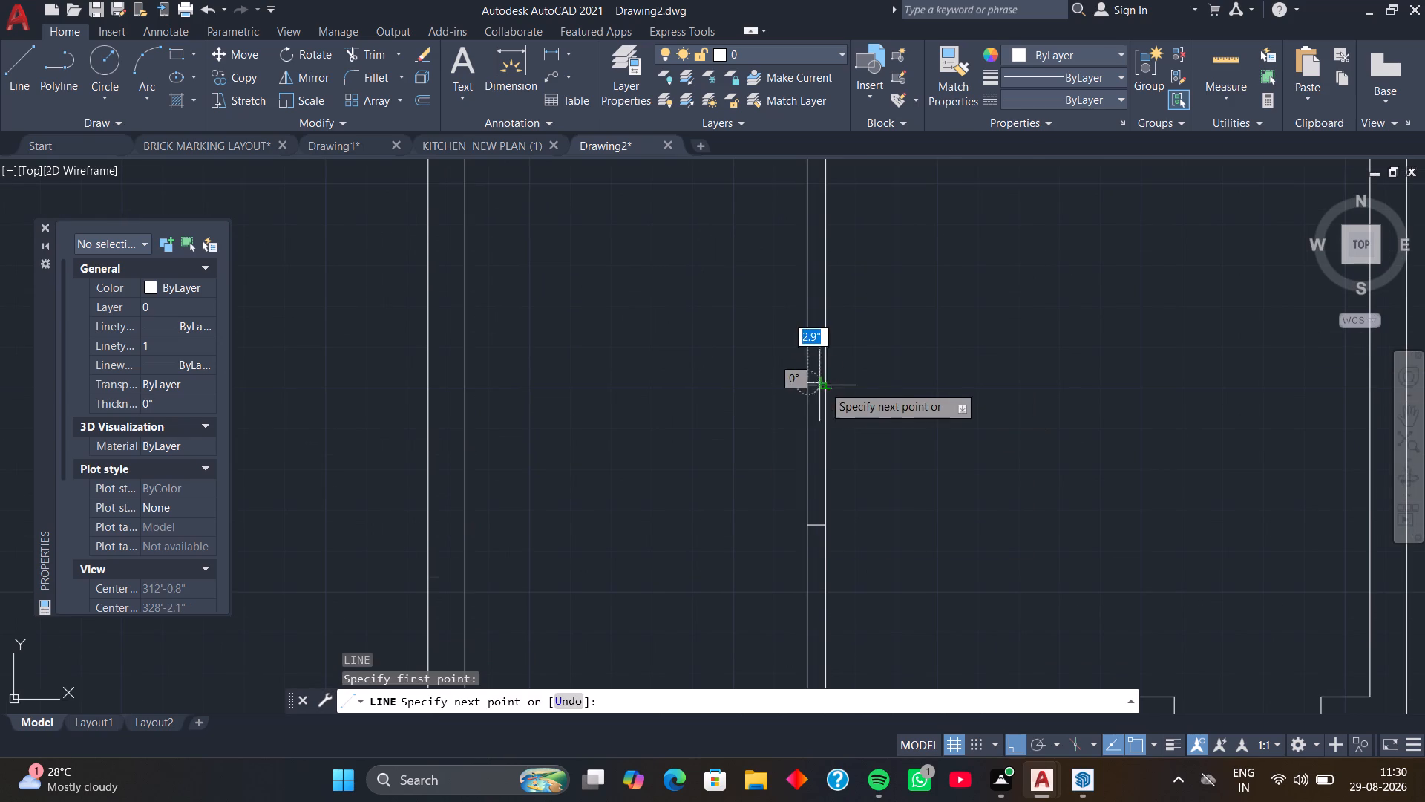
left_click(828, 384)
key("space")
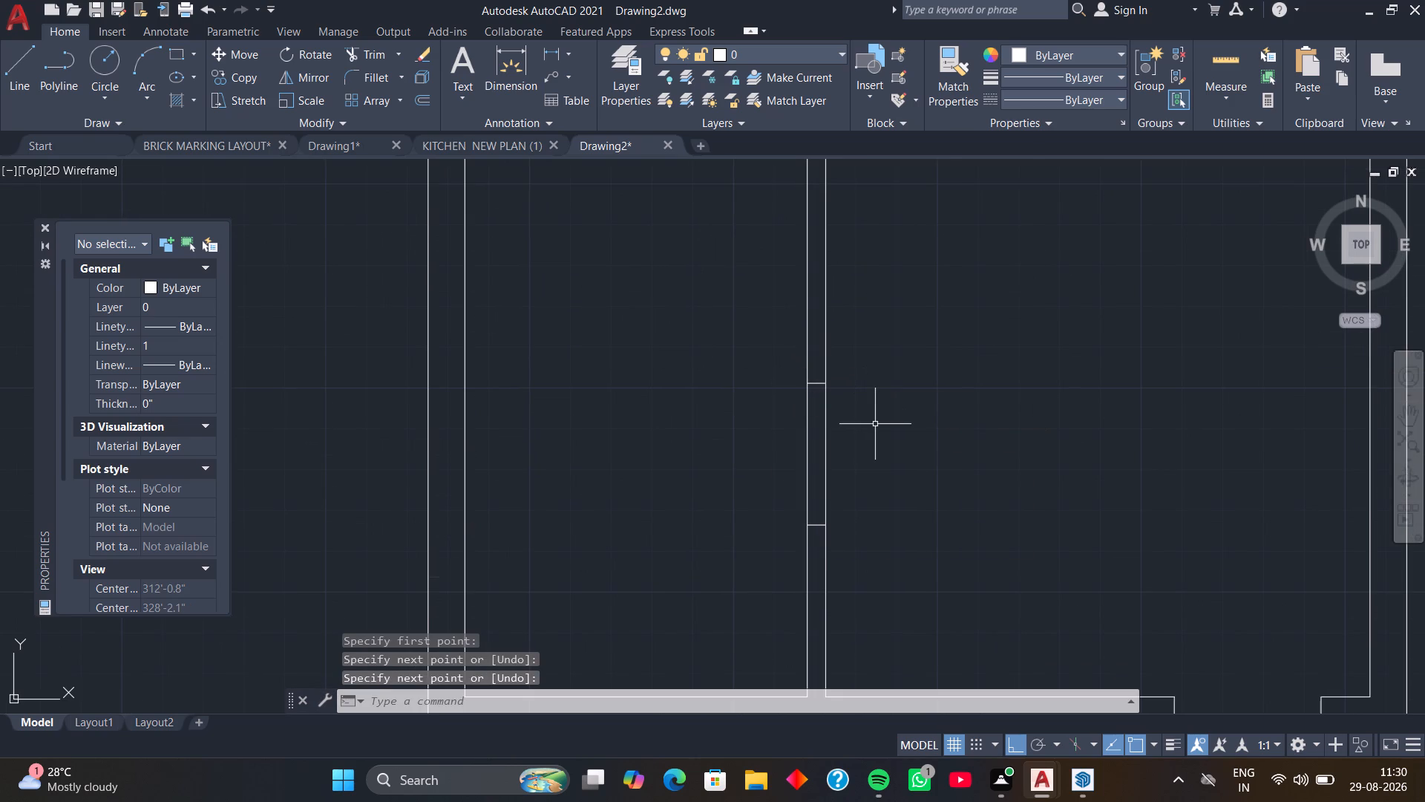
Trim both partition lines between the two short cross lines to open the doorway between the lower rooms.
type("TR")
key("space")
left_click_drag(875, 424, 790, 447)
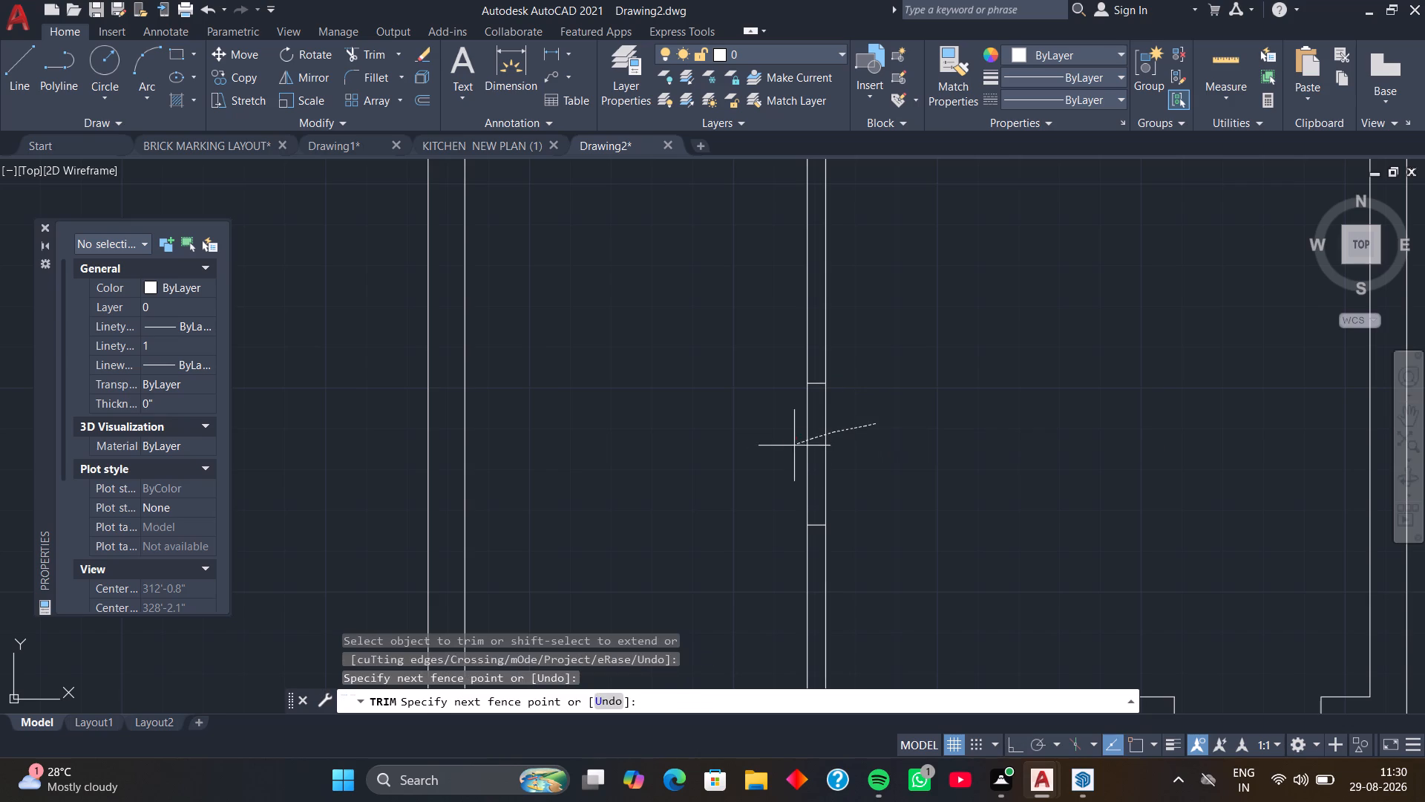
left_click_drag(790, 447, 786, 449)
scroll(786, 449, "down", 3)
middle_click_drag(856, 451, 851, 417)
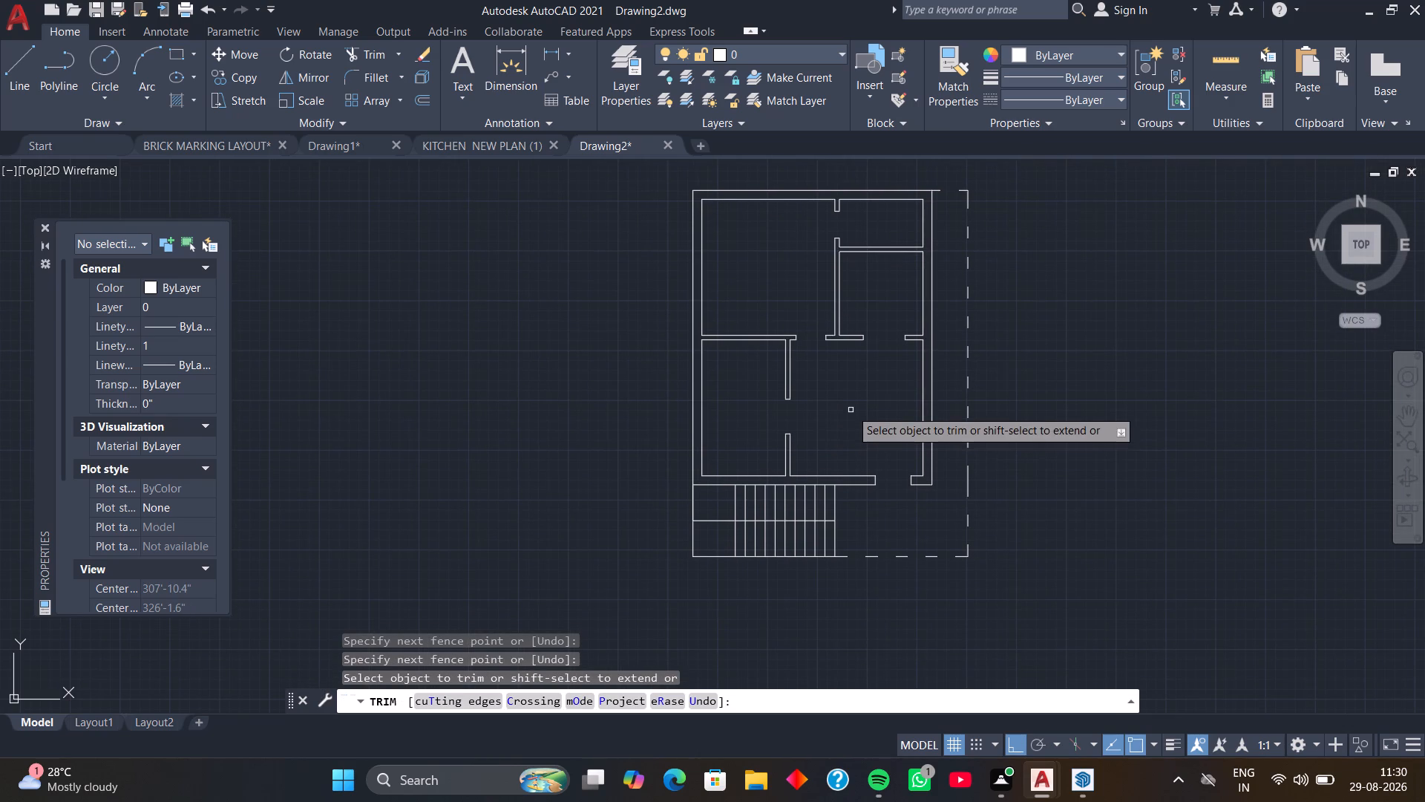
key("space")
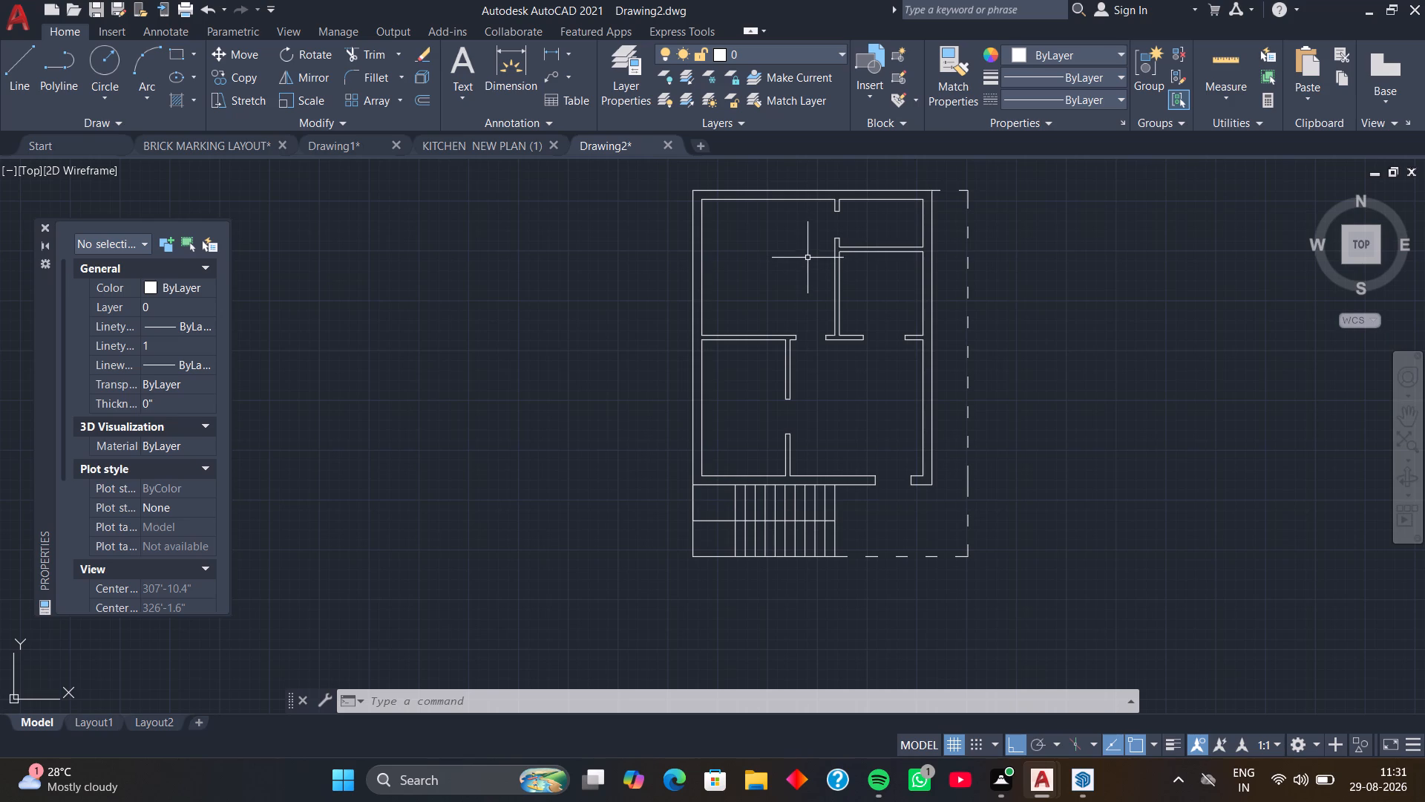
Draw a 9" line across the top outer wall from the upper-left room's inner top-right corner.
middle_click_drag(817, 241, 802, 389)
scroll(812, 366, "up", 2)
middle_click_drag(807, 353, 792, 398)
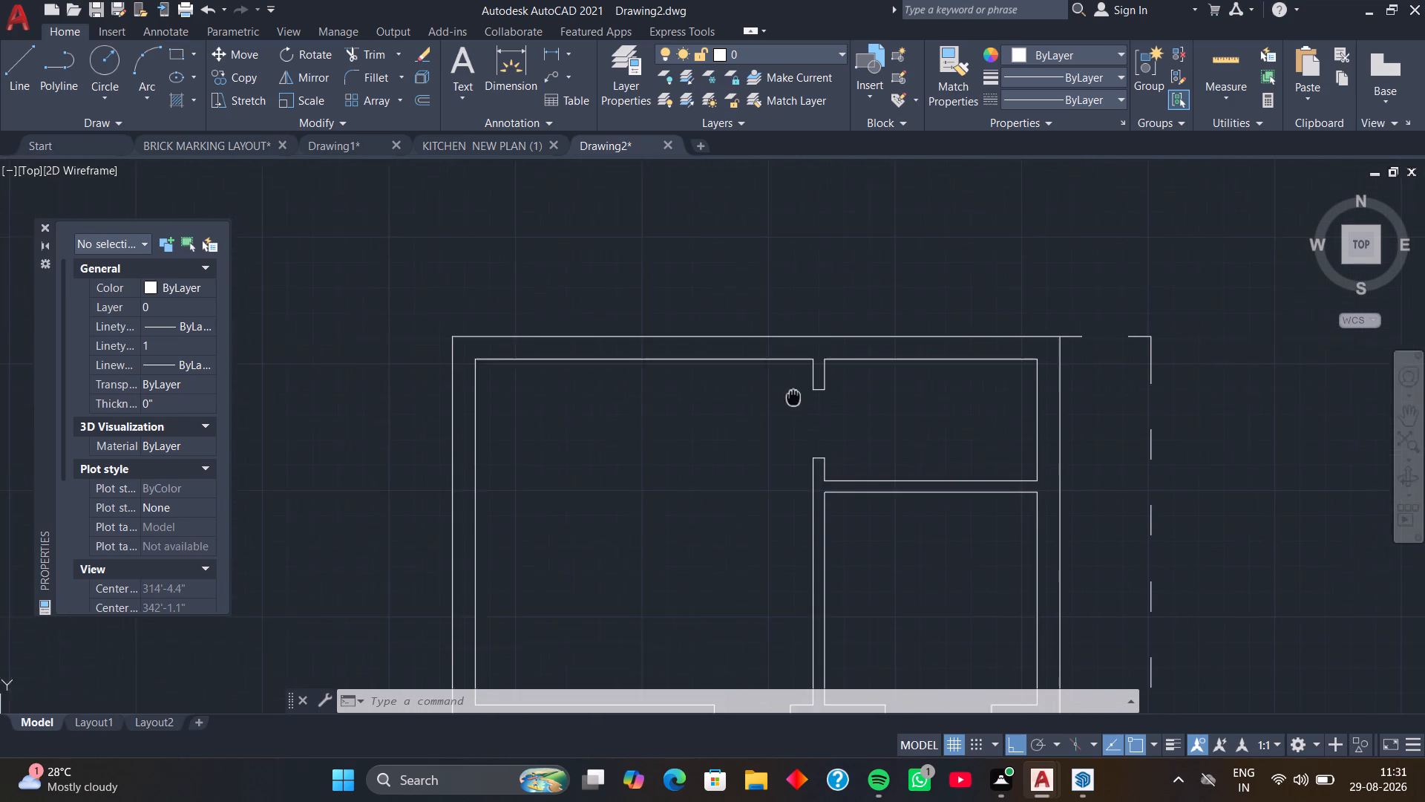
middle_click_drag(792, 398, 790, 403)
scroll(790, 400, "up", 1)
middle_click_drag(791, 391, 765, 426)
type("L")
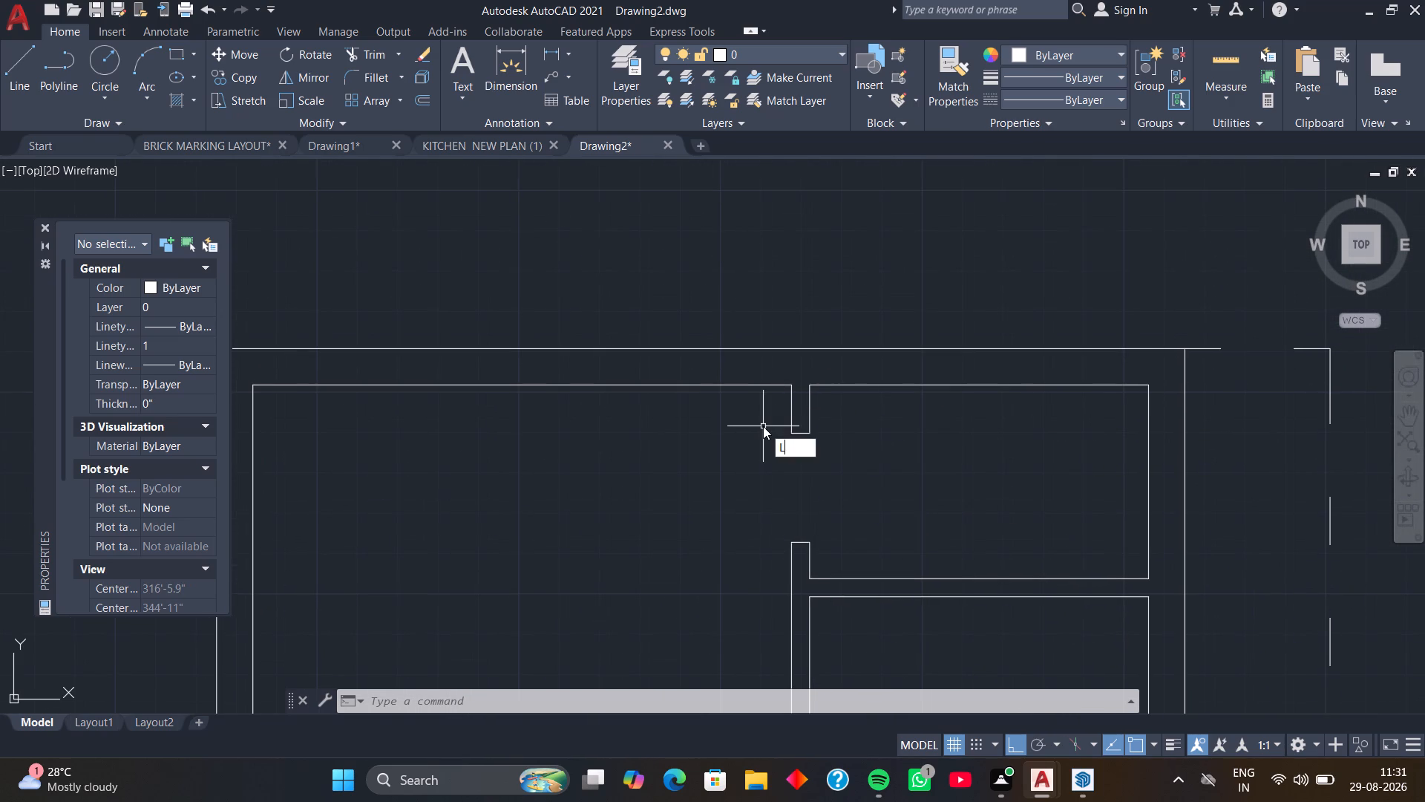
key("space")
left_click(787, 384)
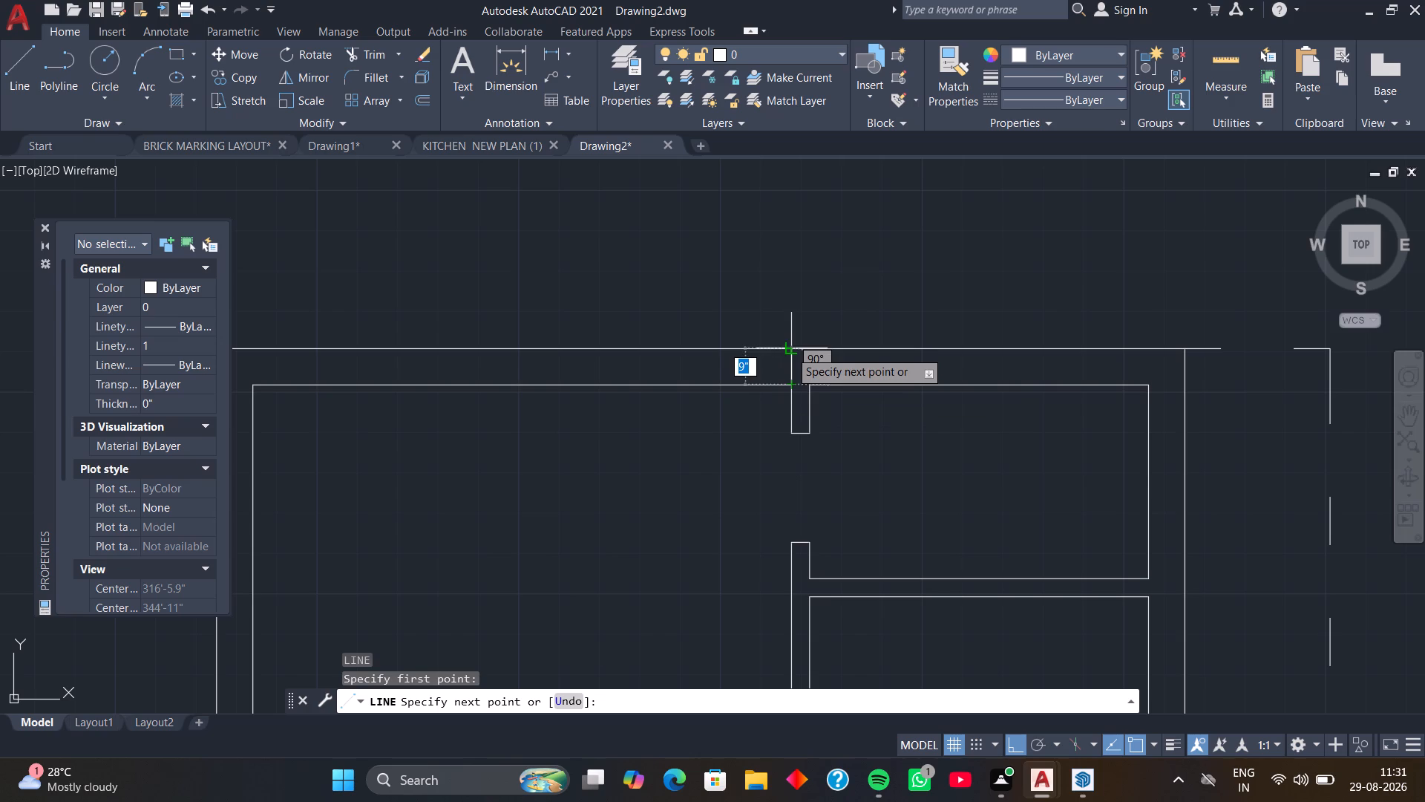
left_click(790, 351)
key("space")
Move this short line 6" to the left along the top outer wall.
left_click(790, 367)
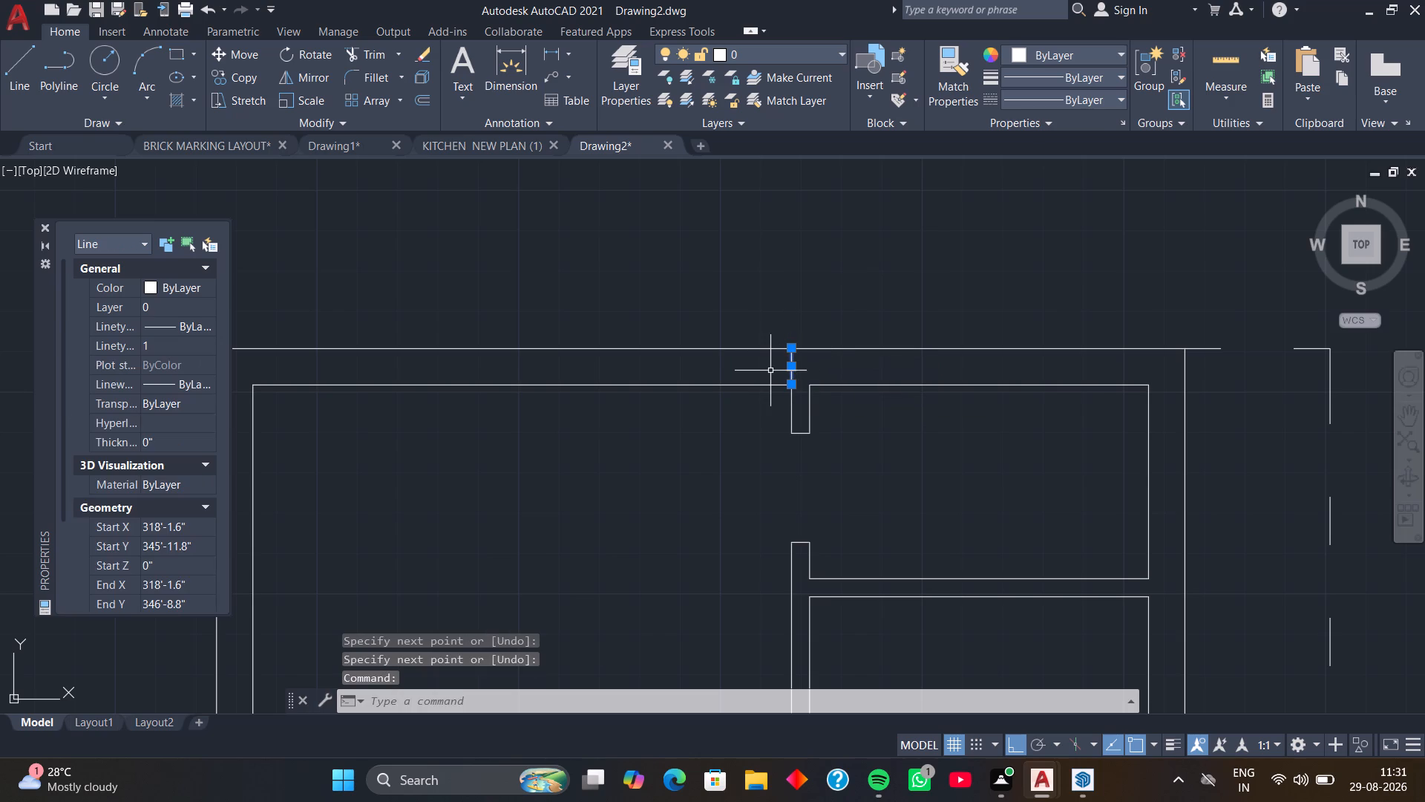
type("M")
key("space")
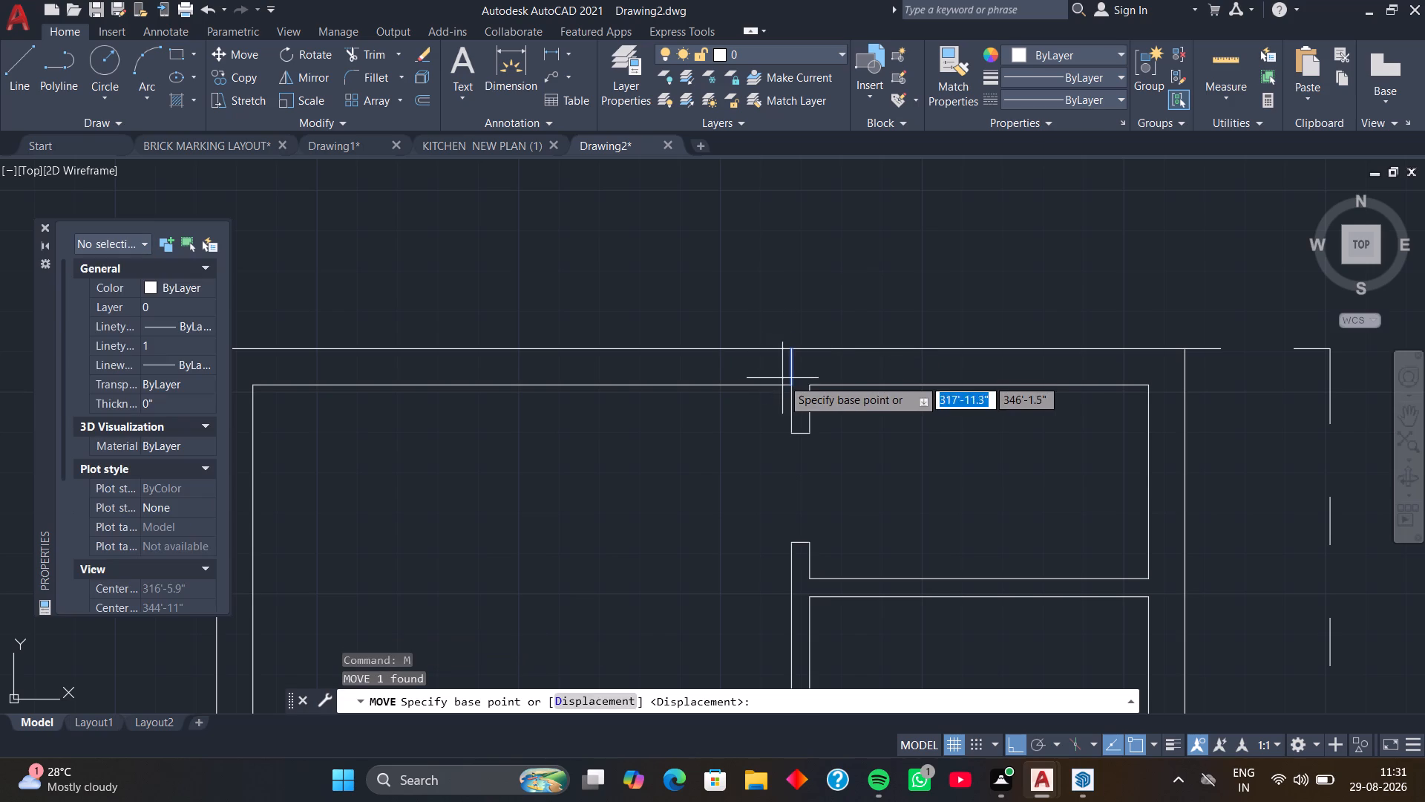
left_click(790, 384)
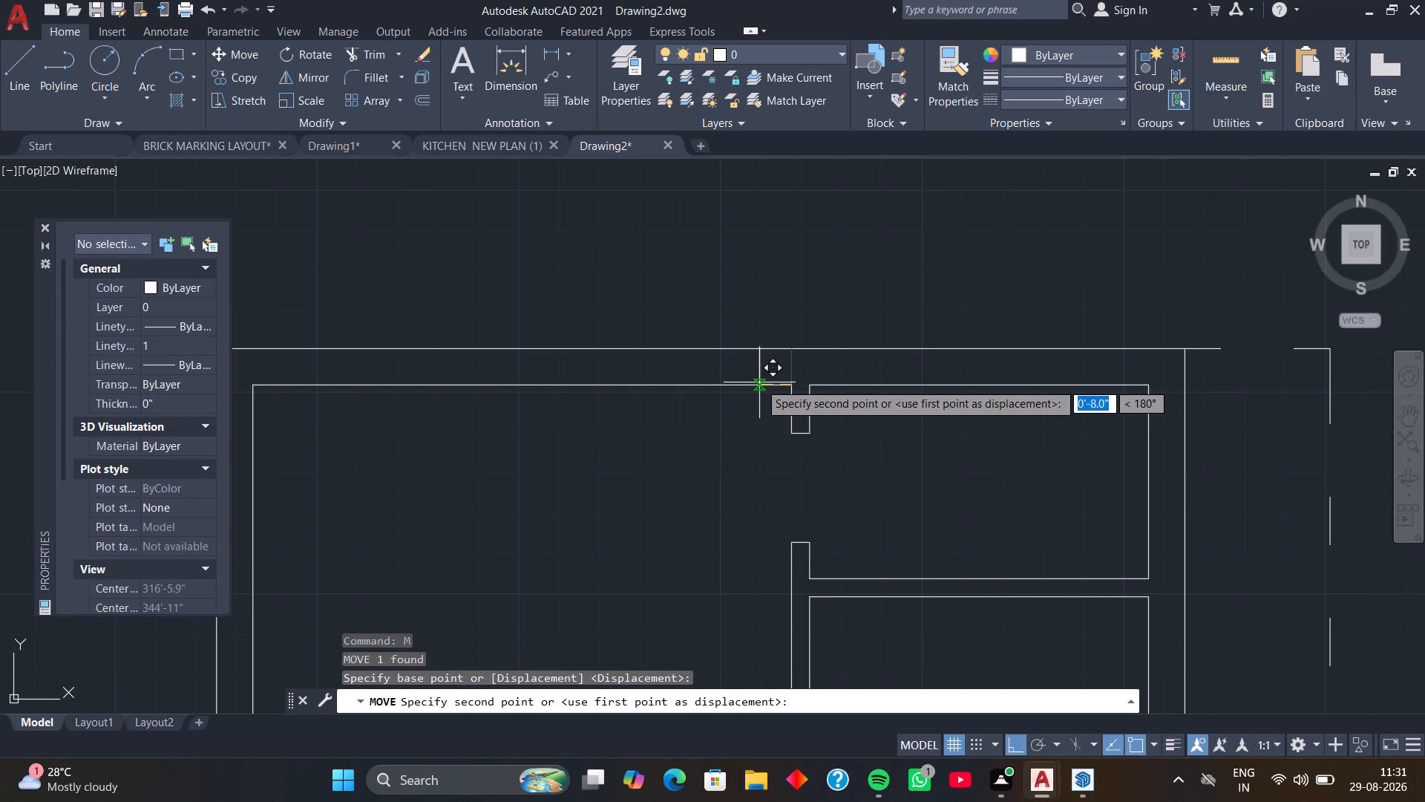
key("6")
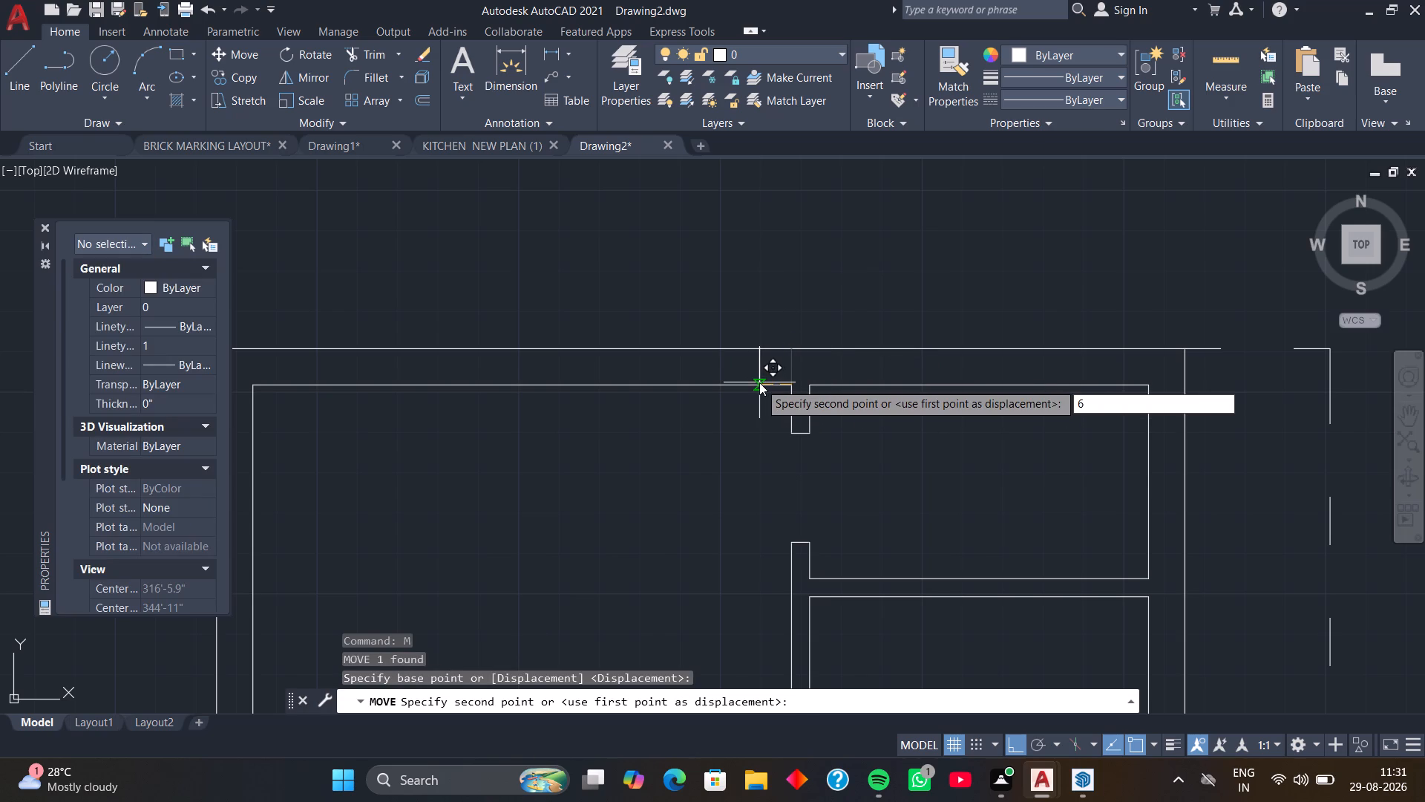
key("Return")
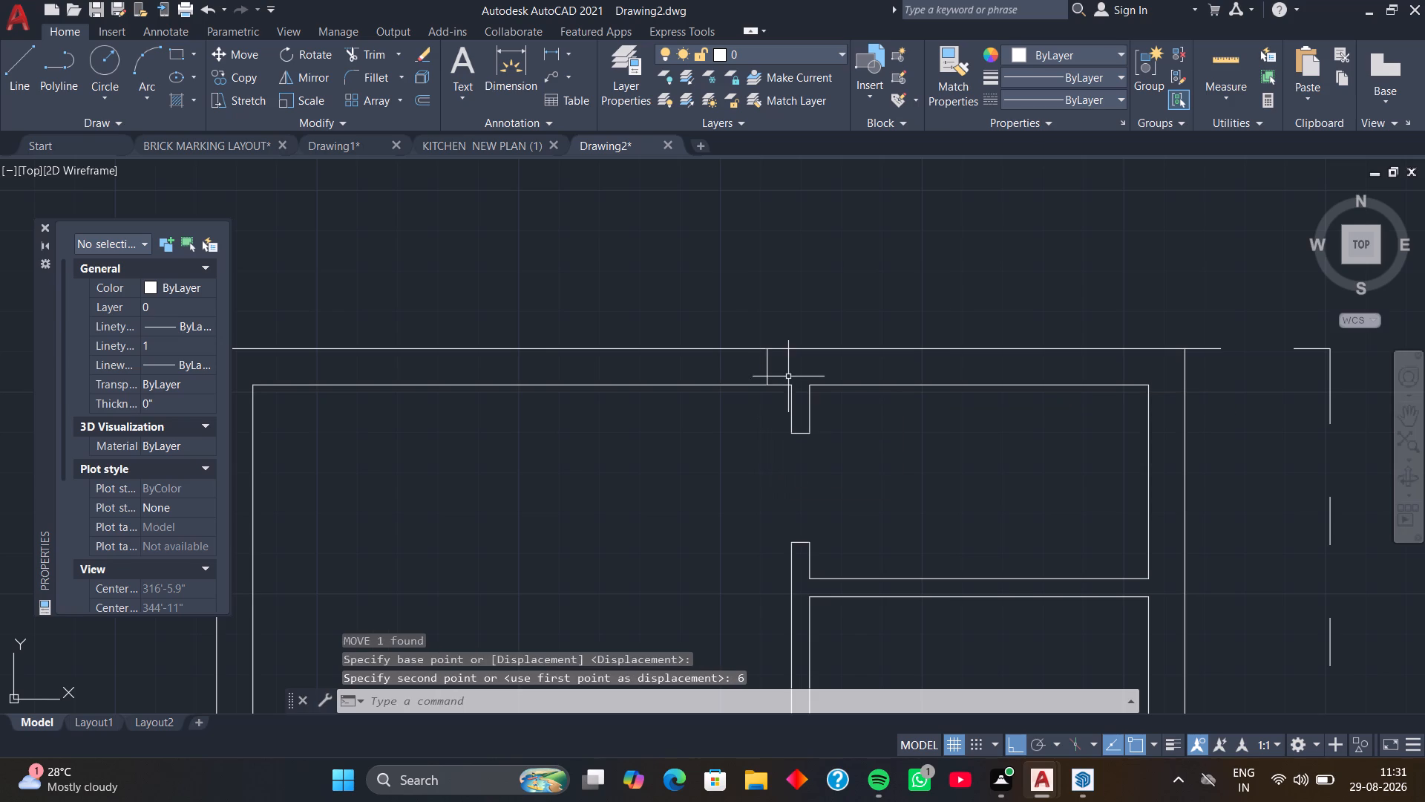
Copy the short line across the top outer wall 4' to the left to mark the window's other edge.
left_click(769, 379)
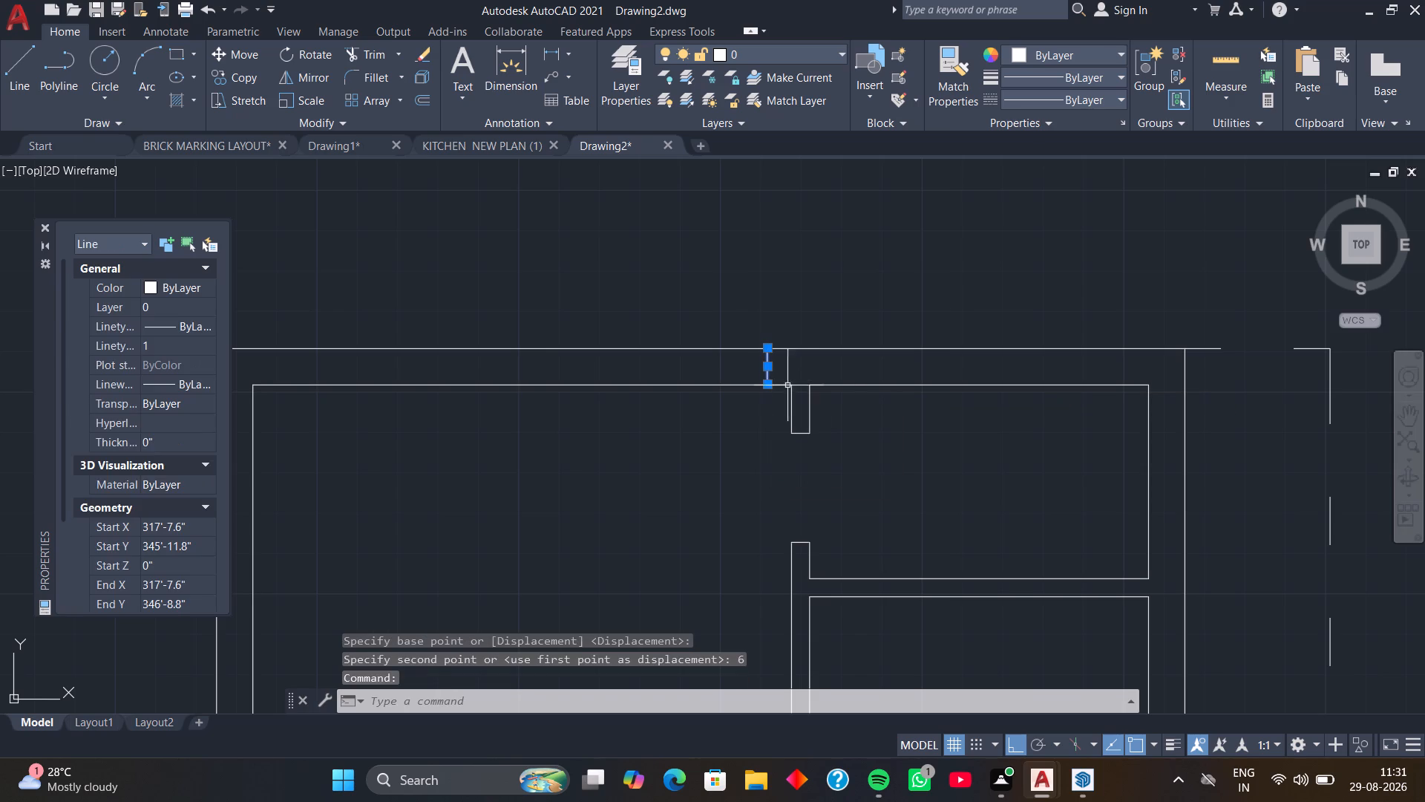
type("CO")
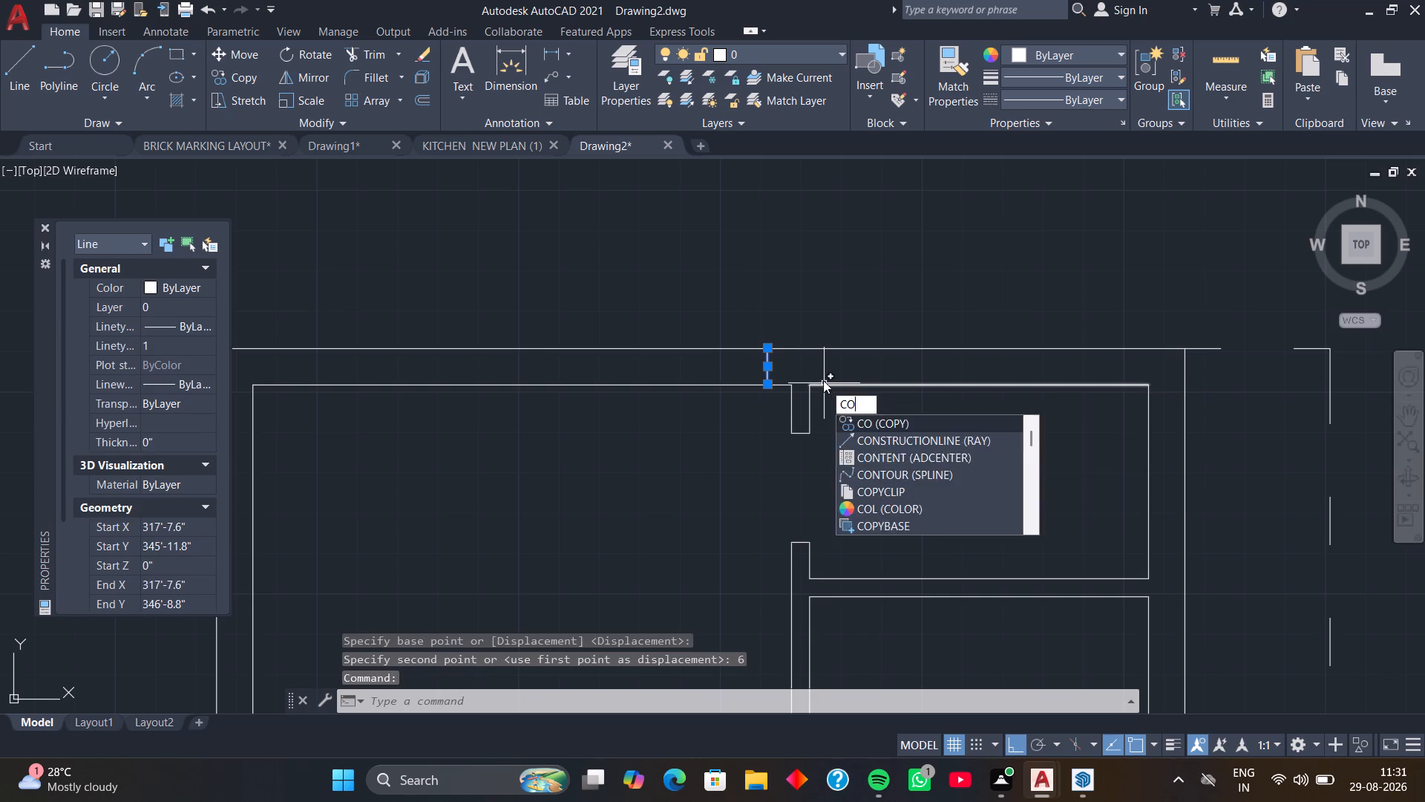
key("space")
left_click(768, 389)
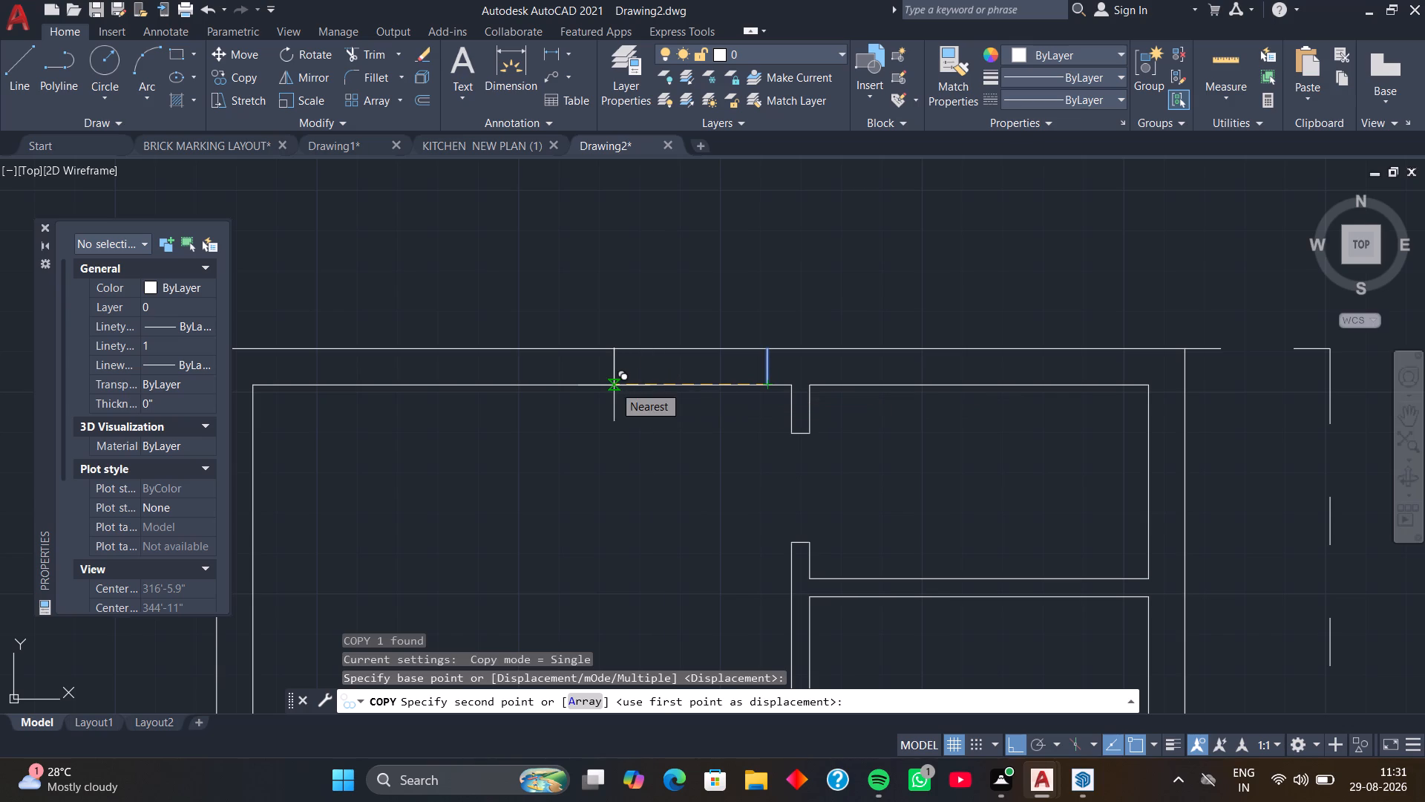
key("4")
key("apostrophe")
key("Return")
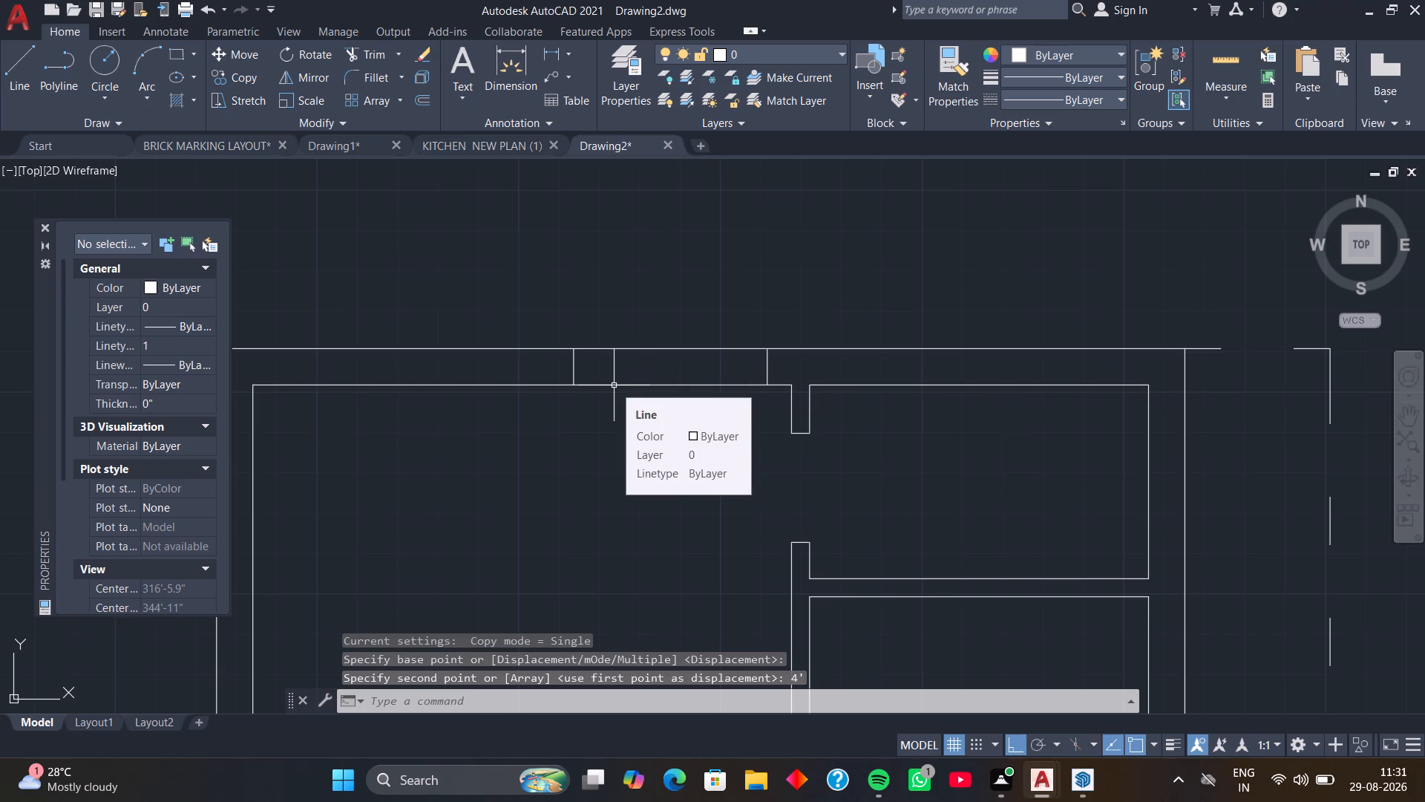
Draw a short line across the top outer wall from the upper-right room's inner top-left corner.
middle_click_drag(678, 370, 557, 377)
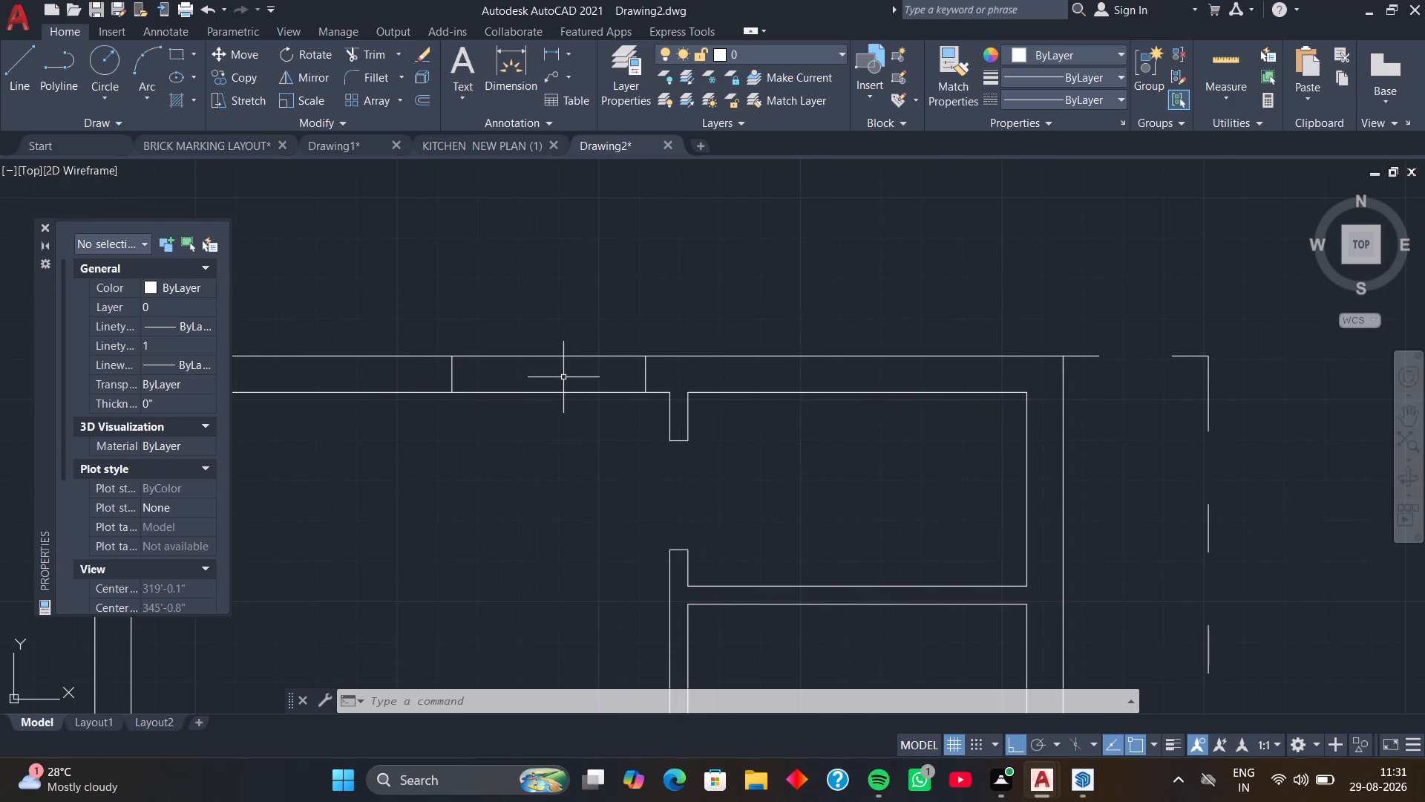
key("l")
key("space")
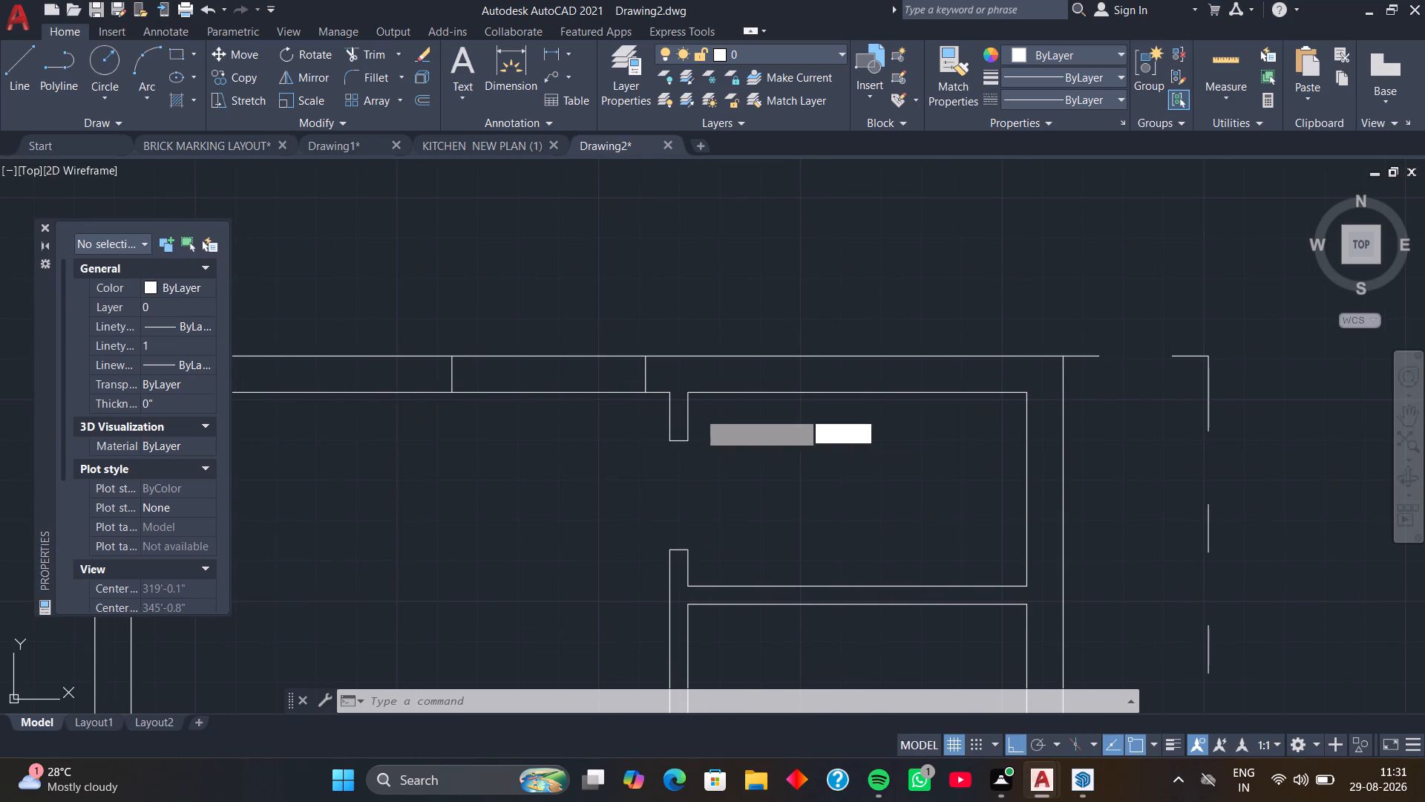
left_click(687, 397)
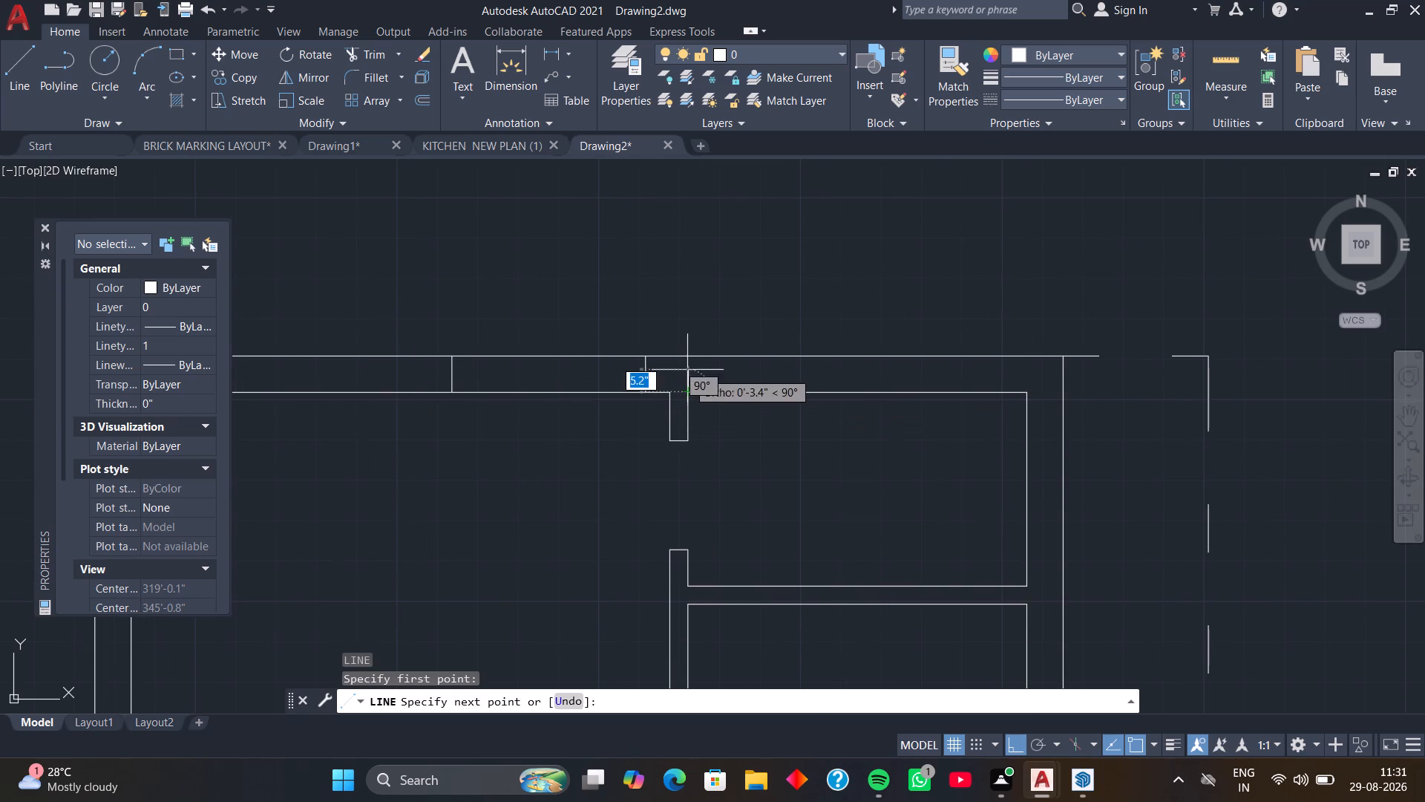
left_click(687, 359)
key("space")
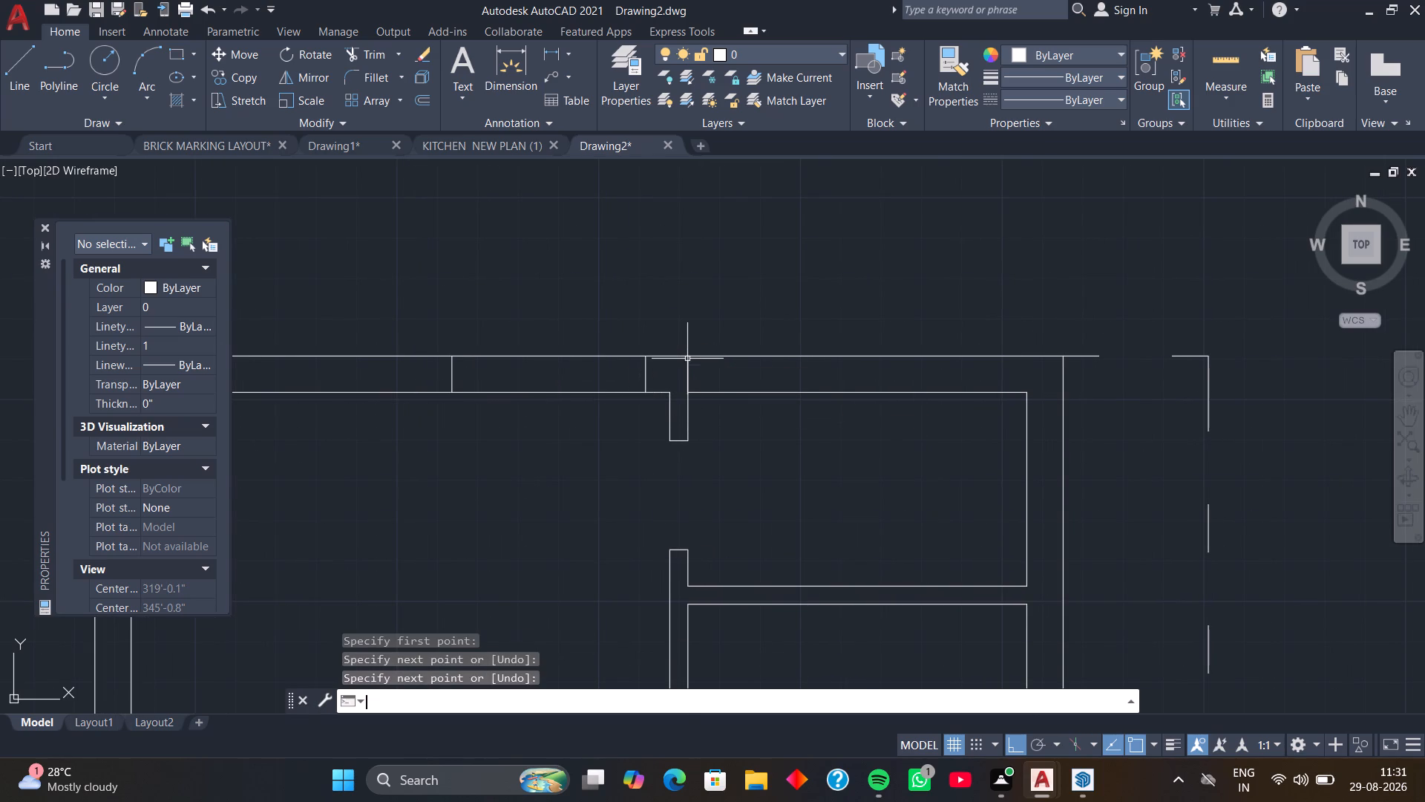
Move this short line 1'6" to the right along the top outer wall.
left_click(686, 370)
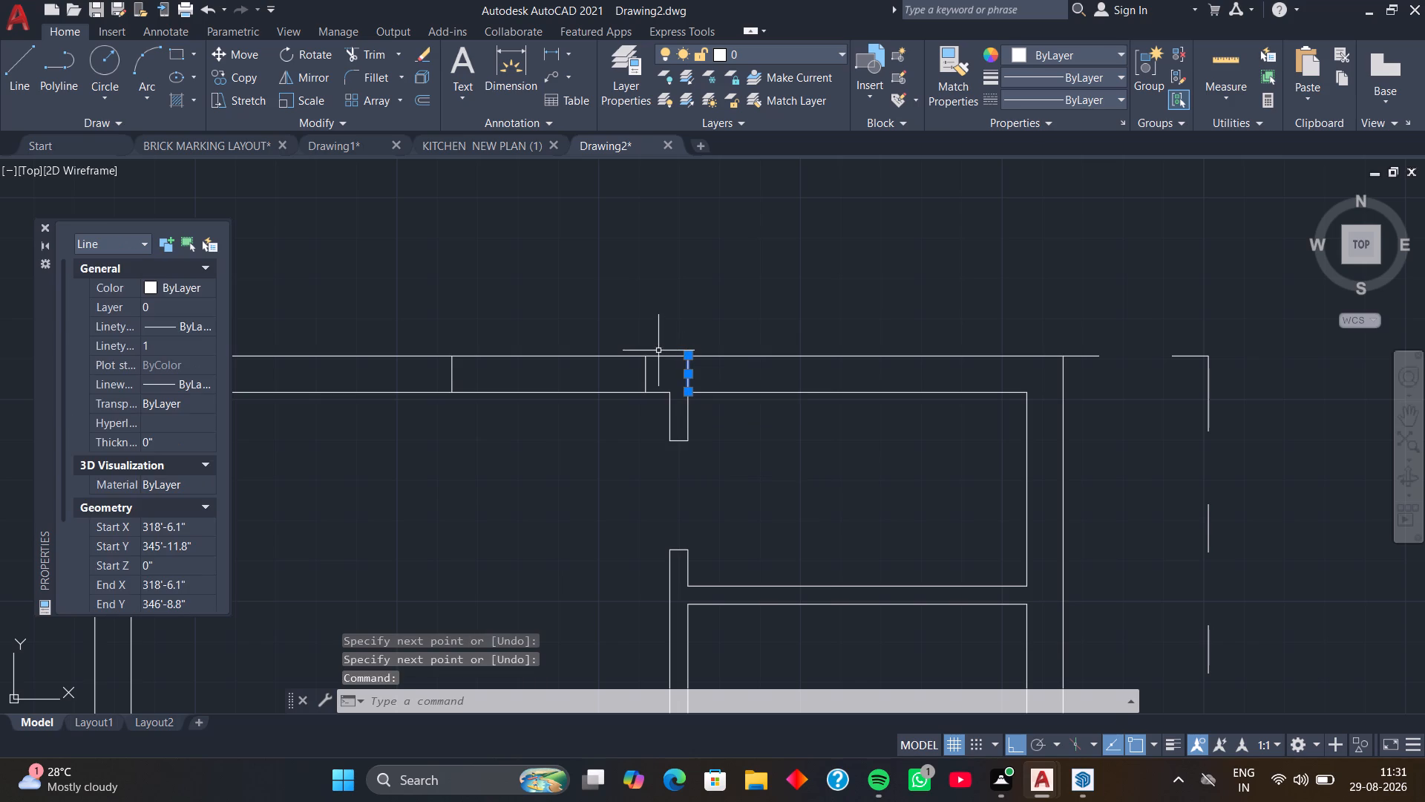
type("M")
key("space")
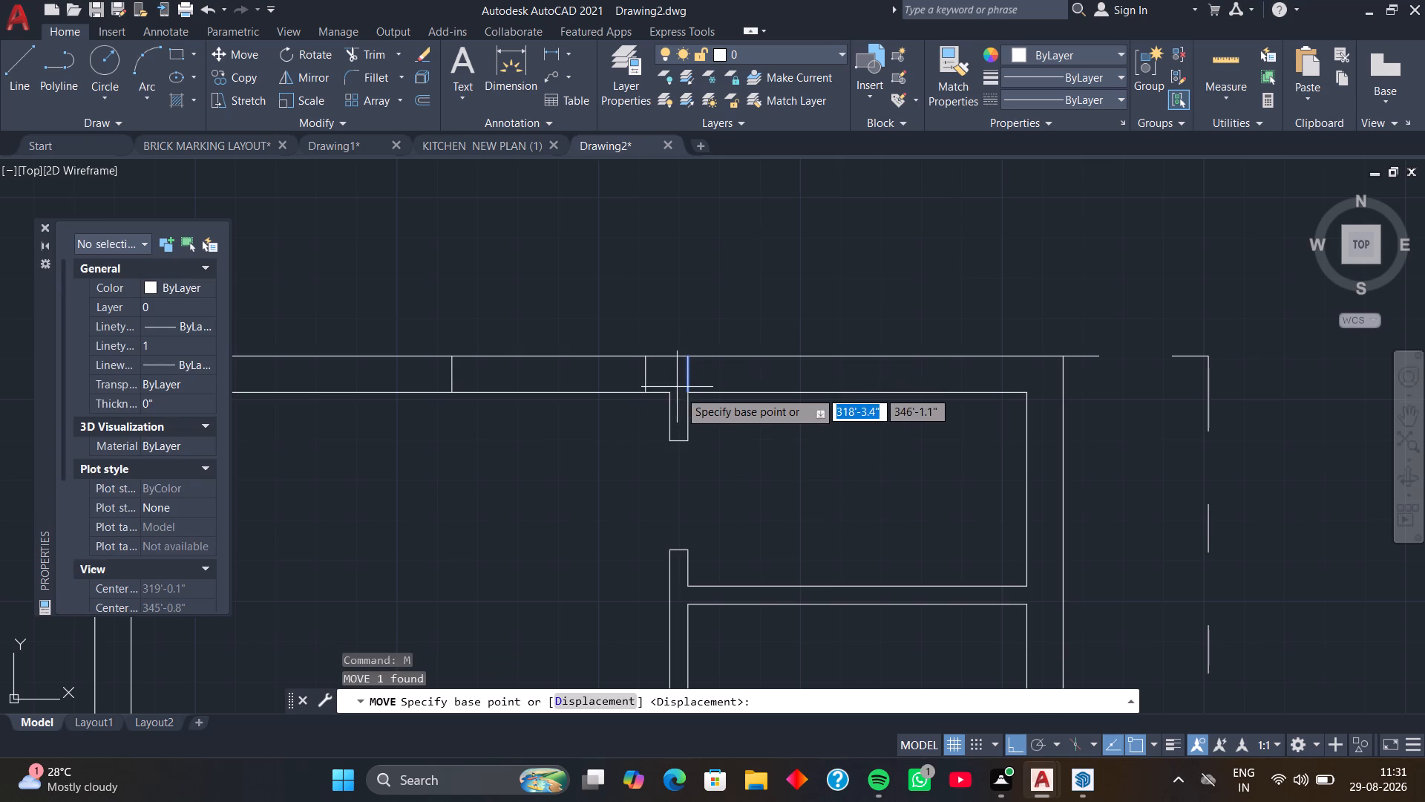
left_click(689, 393)
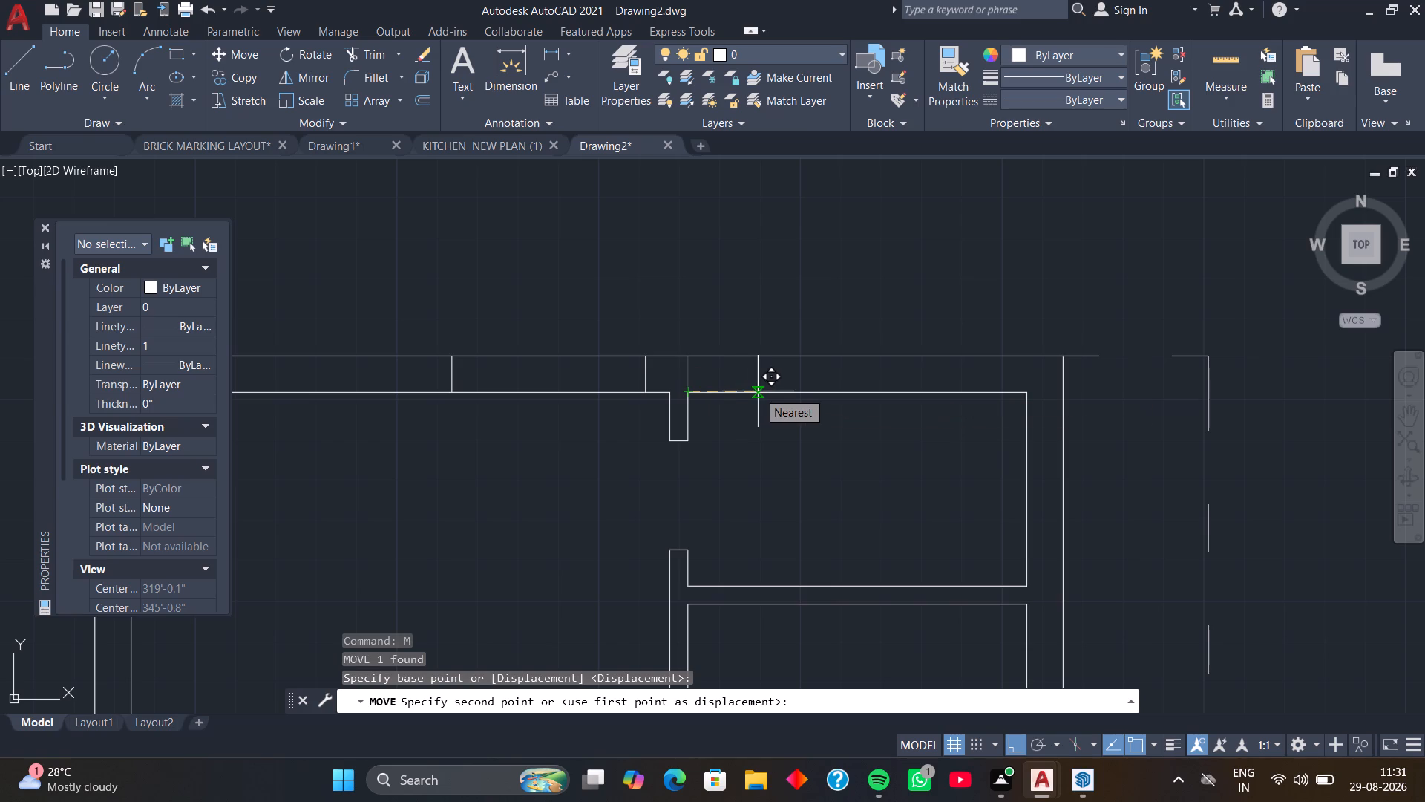
type("1'6")
key("Return")
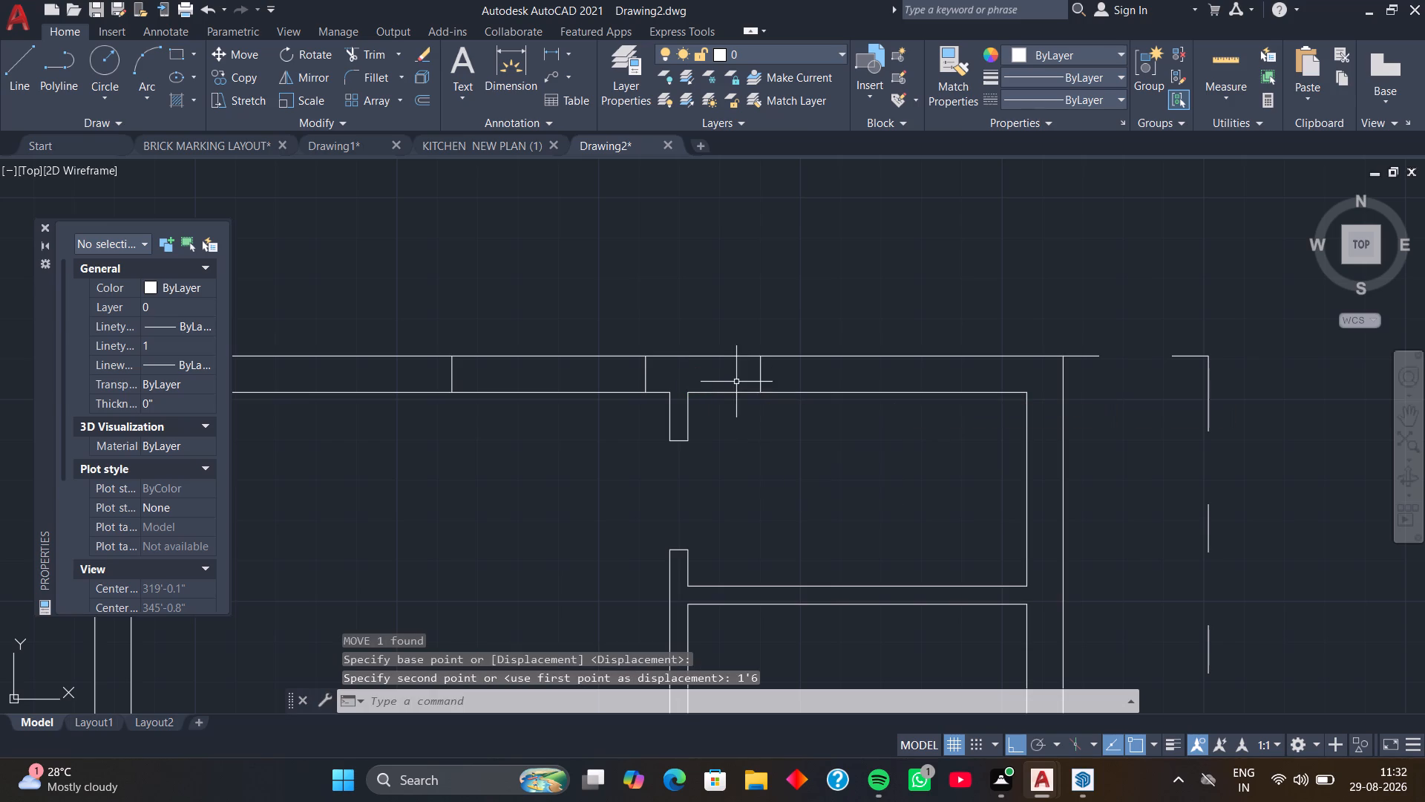
Copy the moved line 2' to the right along the top outer wall to mark the second window's other edge.
left_click(762, 380)
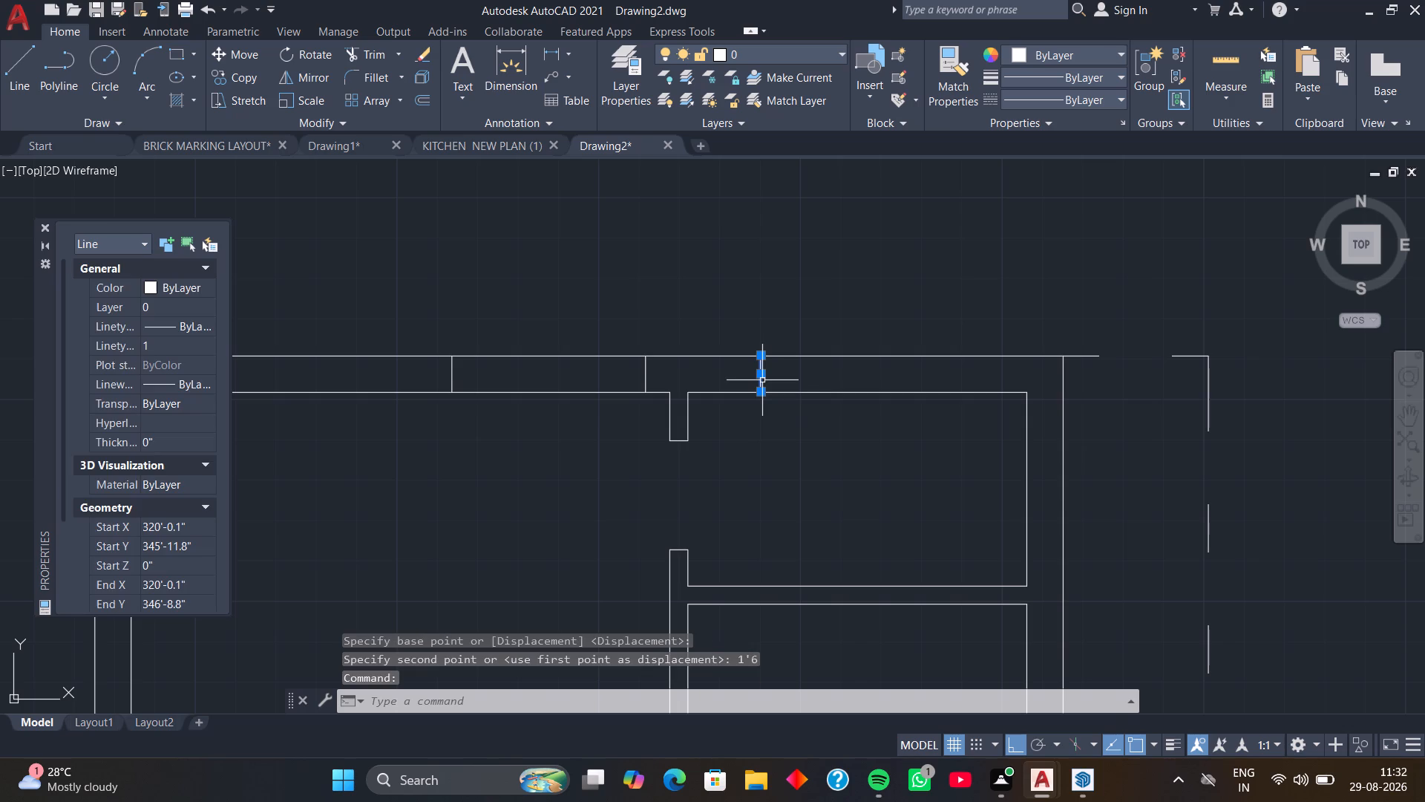
type("CO")
key("space")
left_click(762, 391)
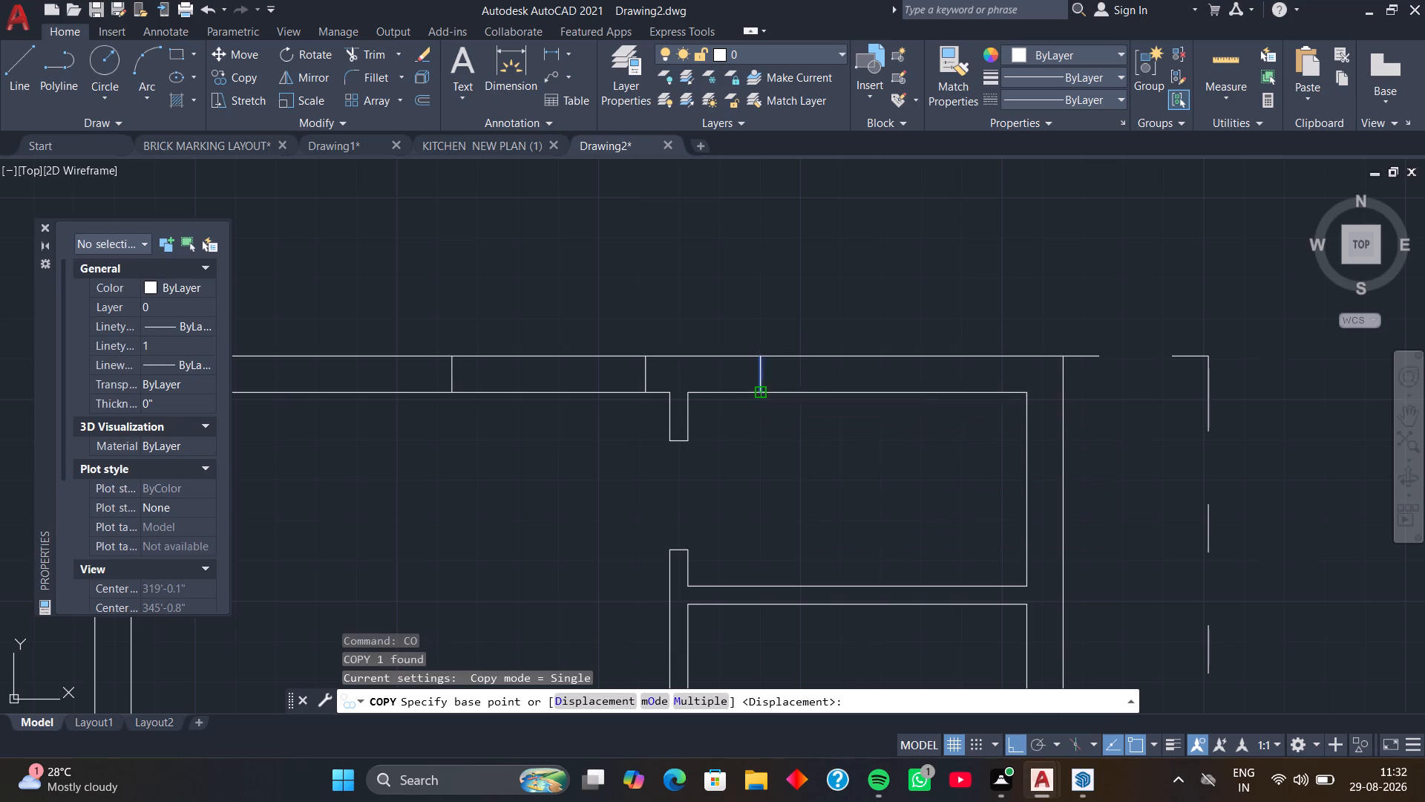
type("2'")
key("Return")
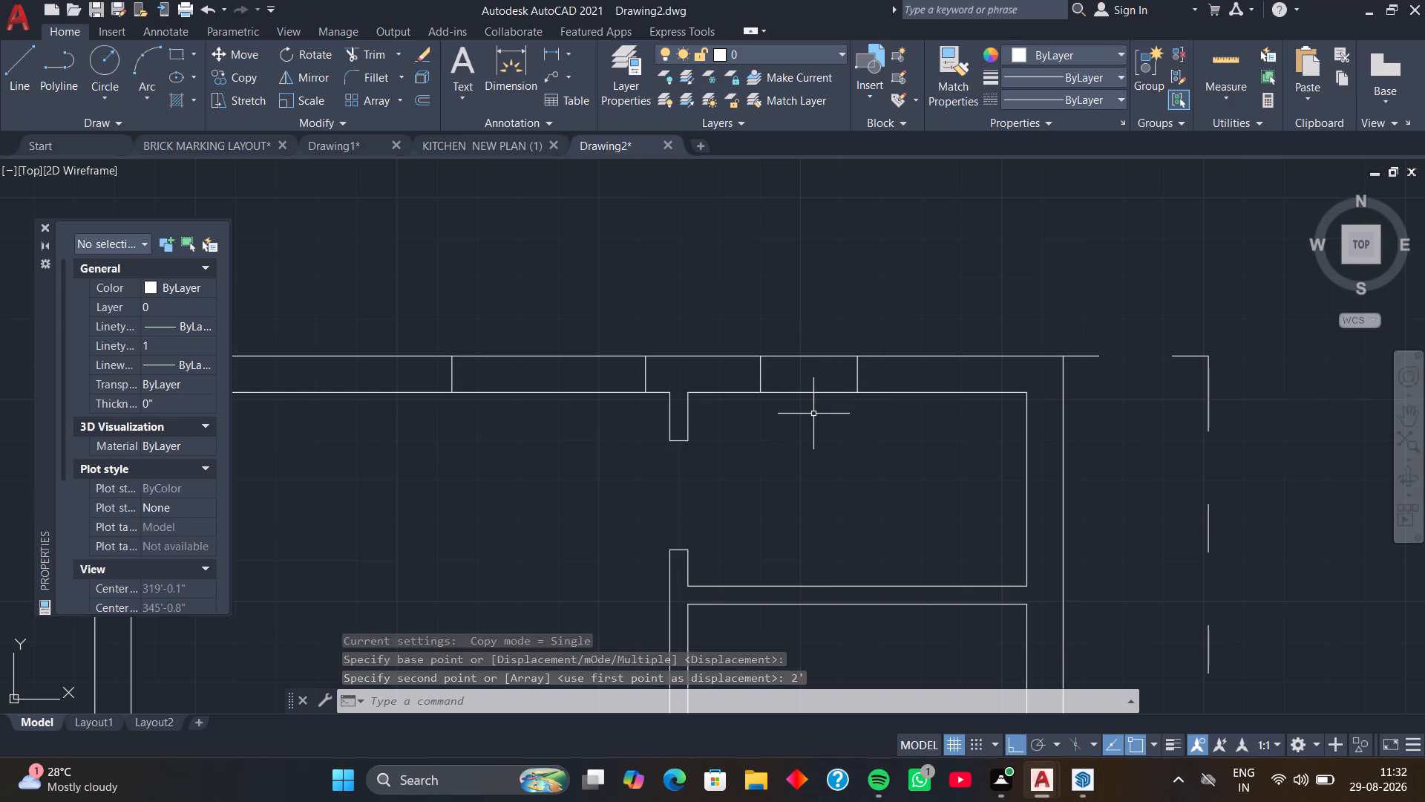
Draw a horizontal centre line between the edge-line midpoints in both top-wall windows, the 2' one and the 4' one.
scroll(813, 413, "down", 1)
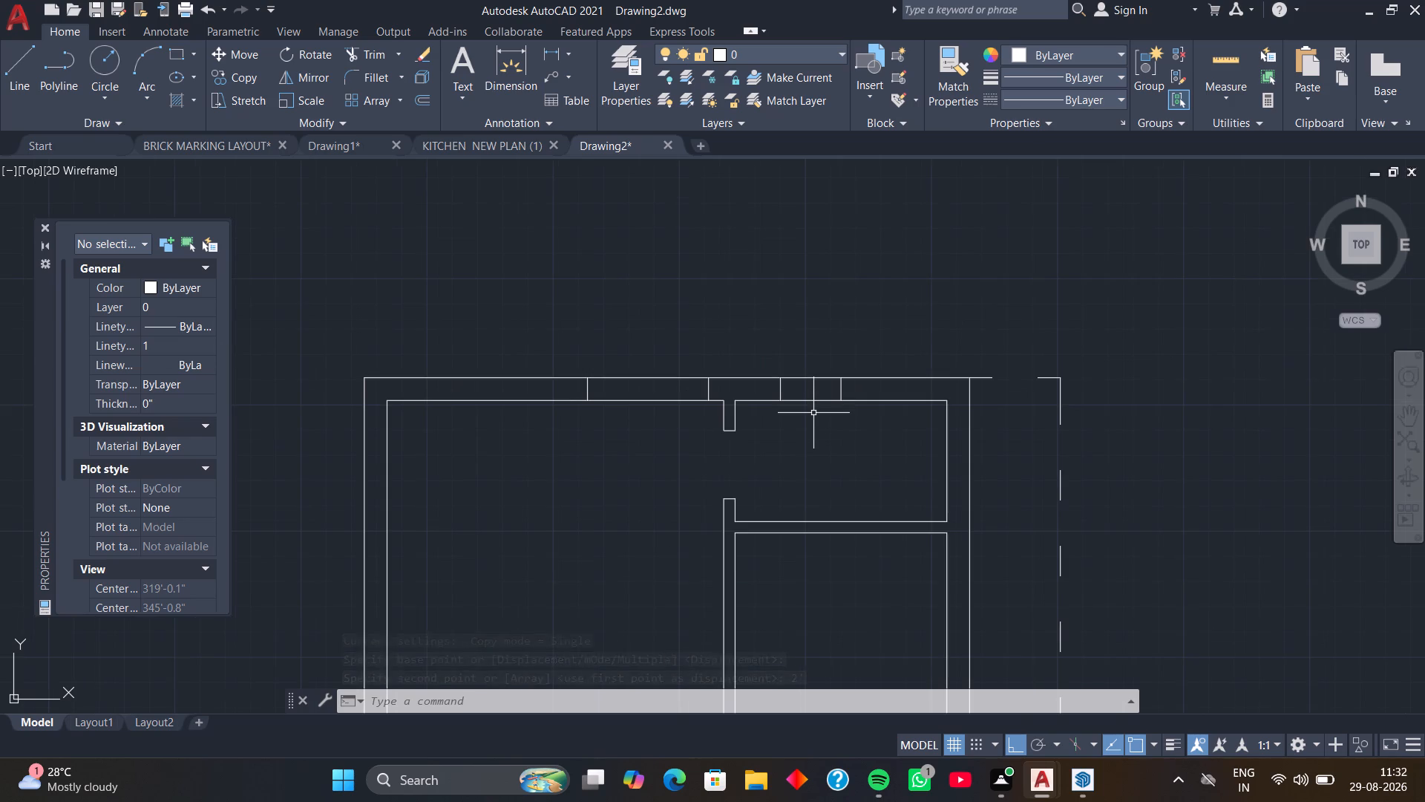
middle_click_drag(813, 413, 827, 308)
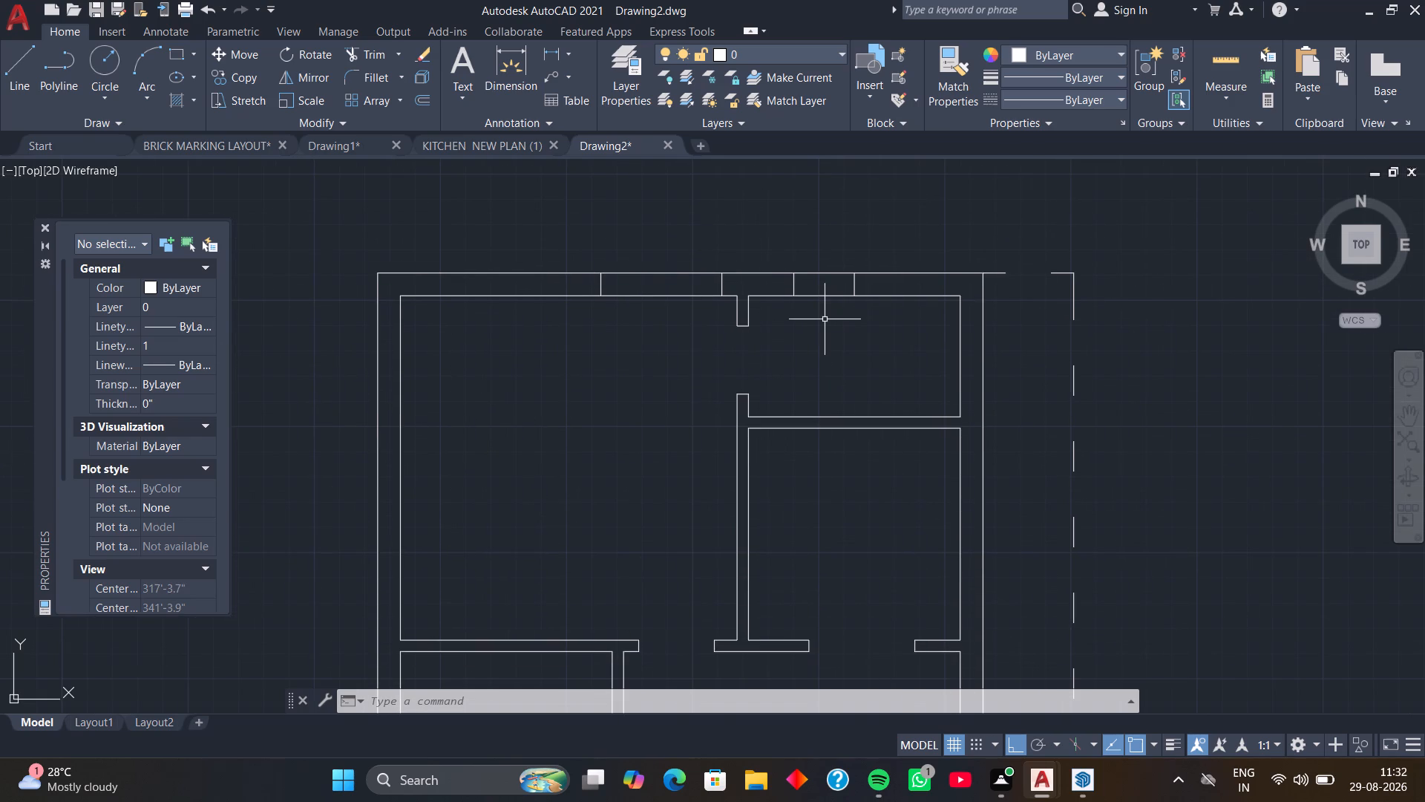
type("L")
key("space")
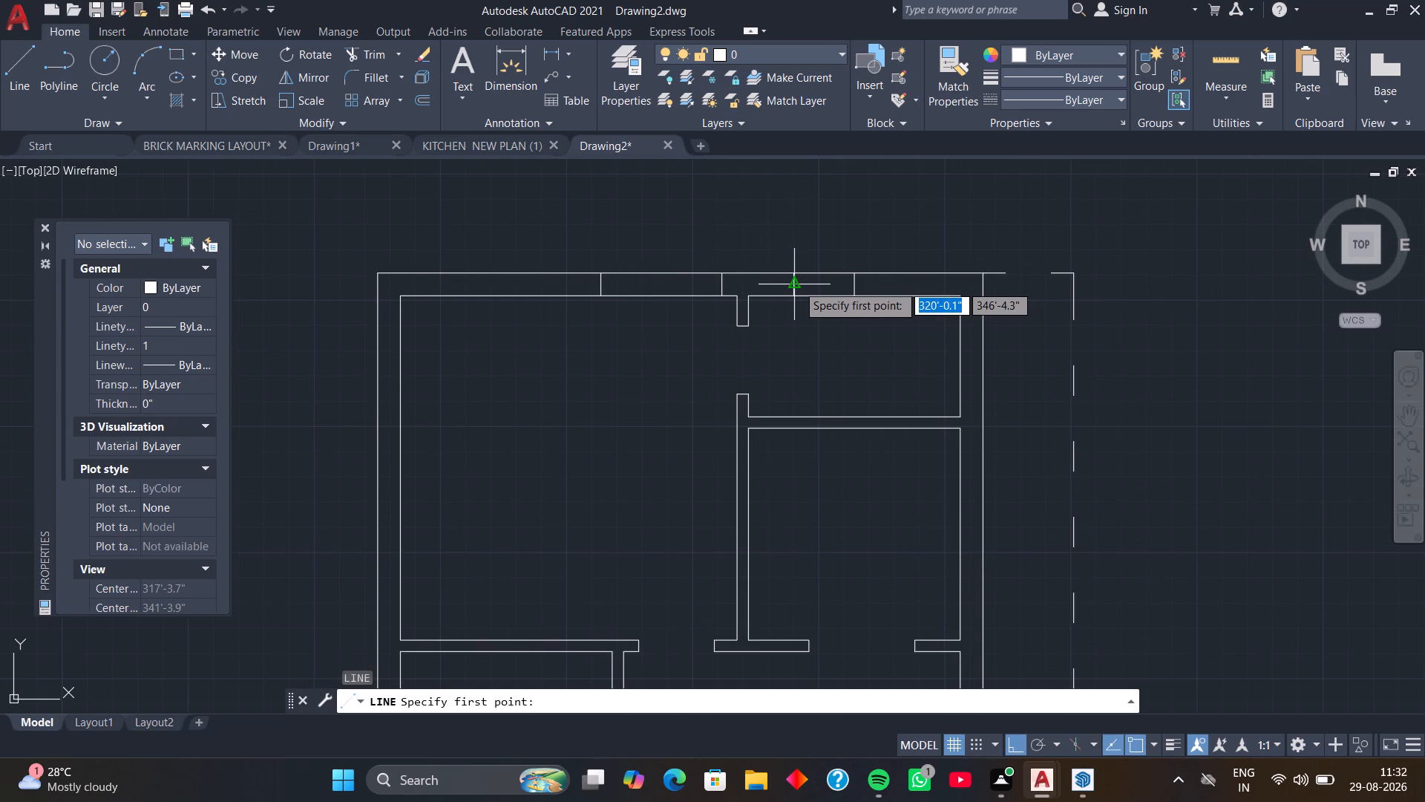
left_click(797, 284)
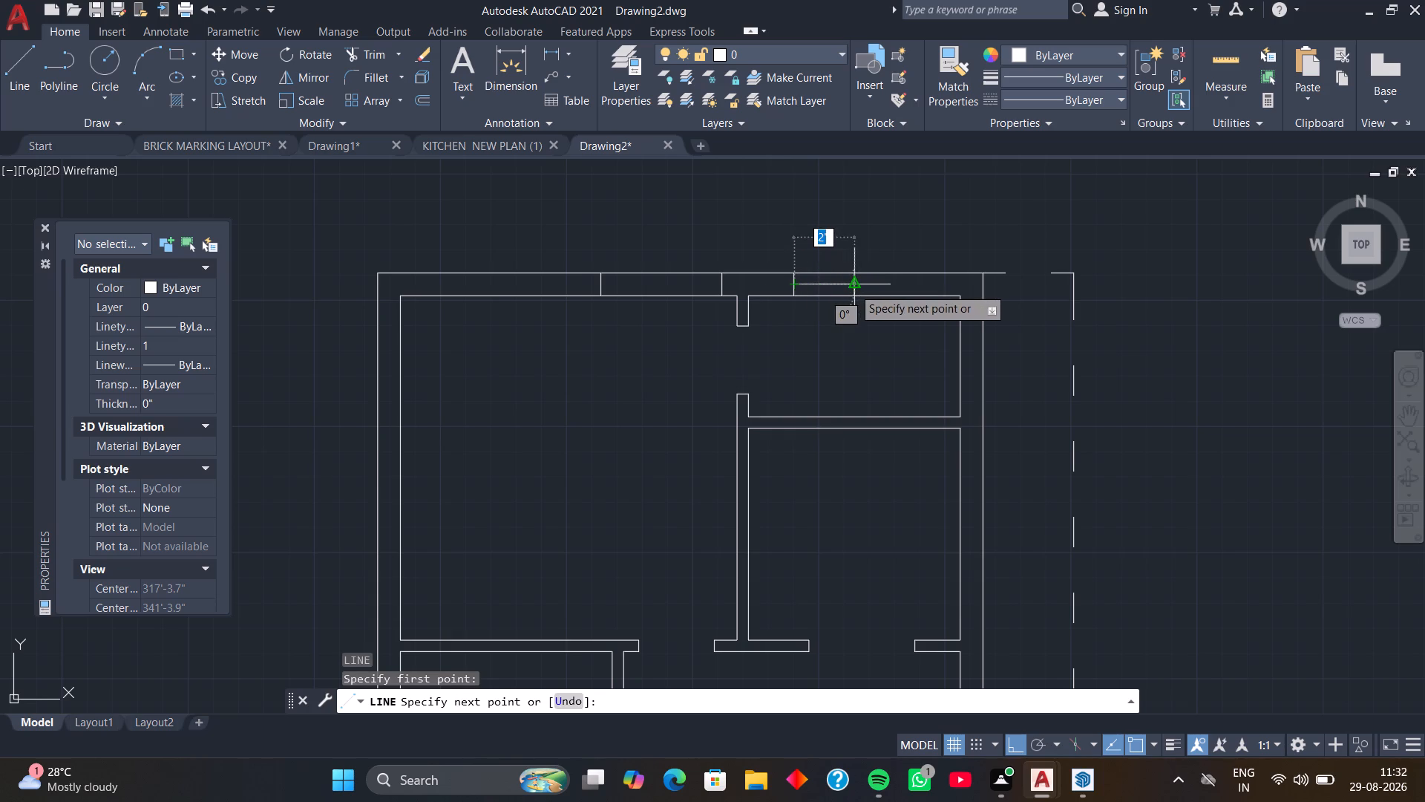
left_click(853, 287)
key("space")
key("space")
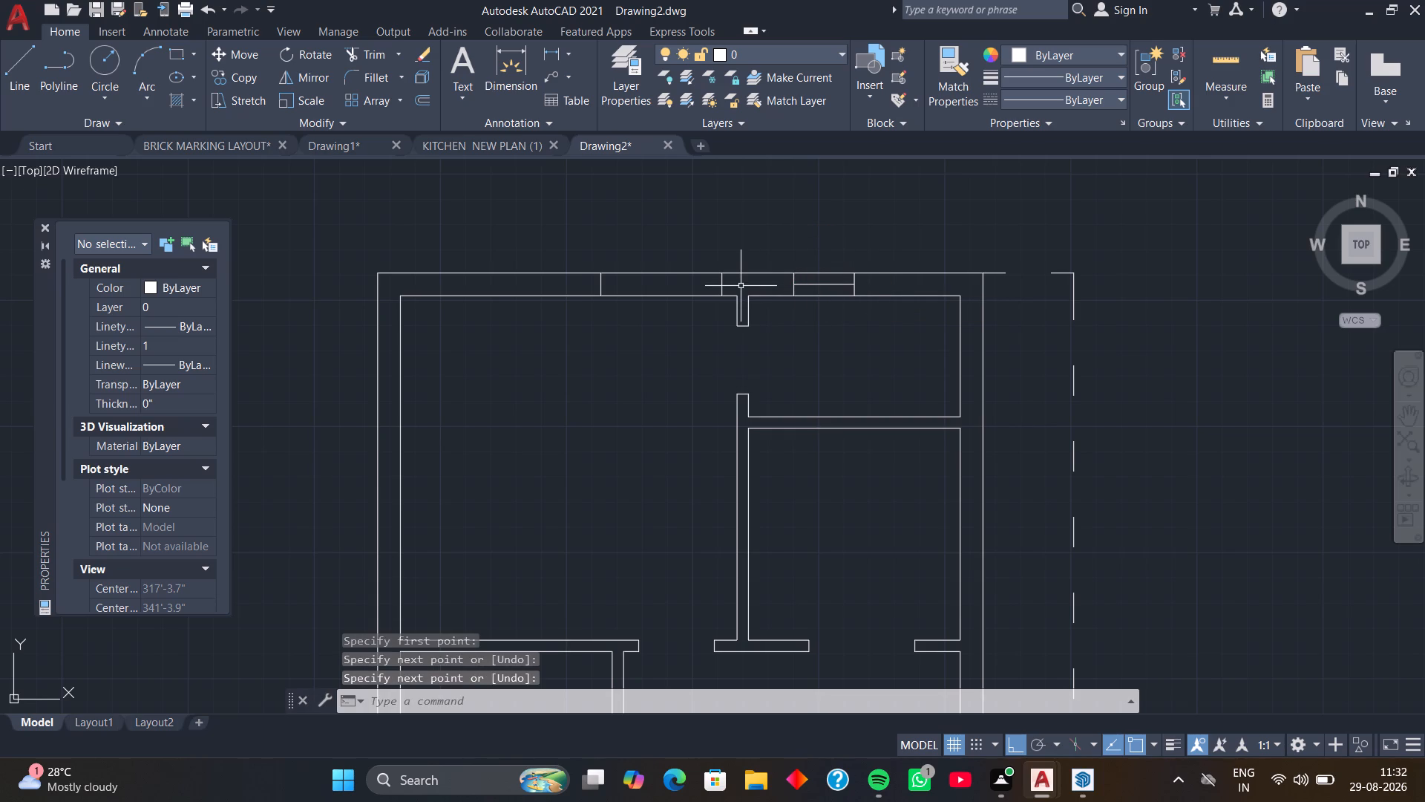
left_click(604, 287)
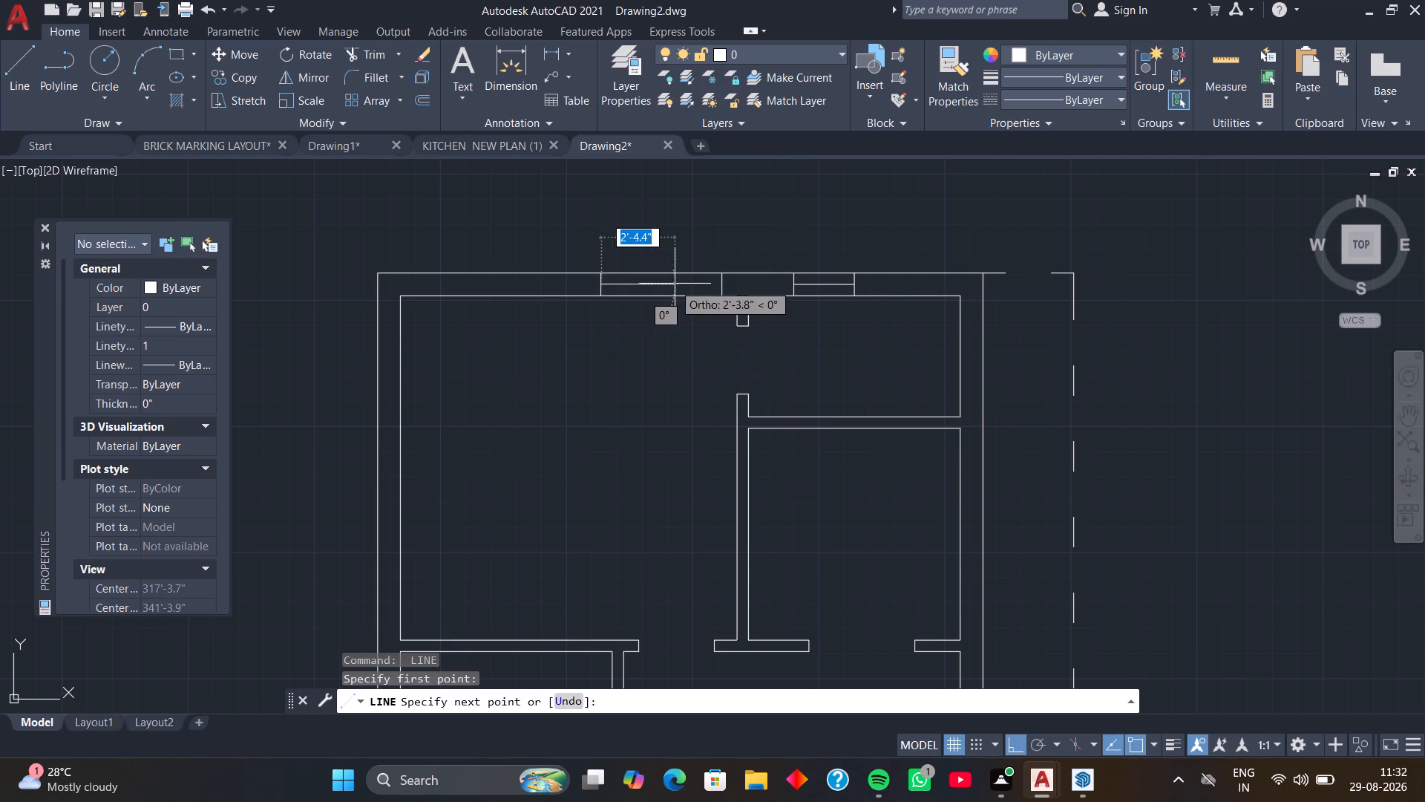
left_click(719, 284)
key("space")
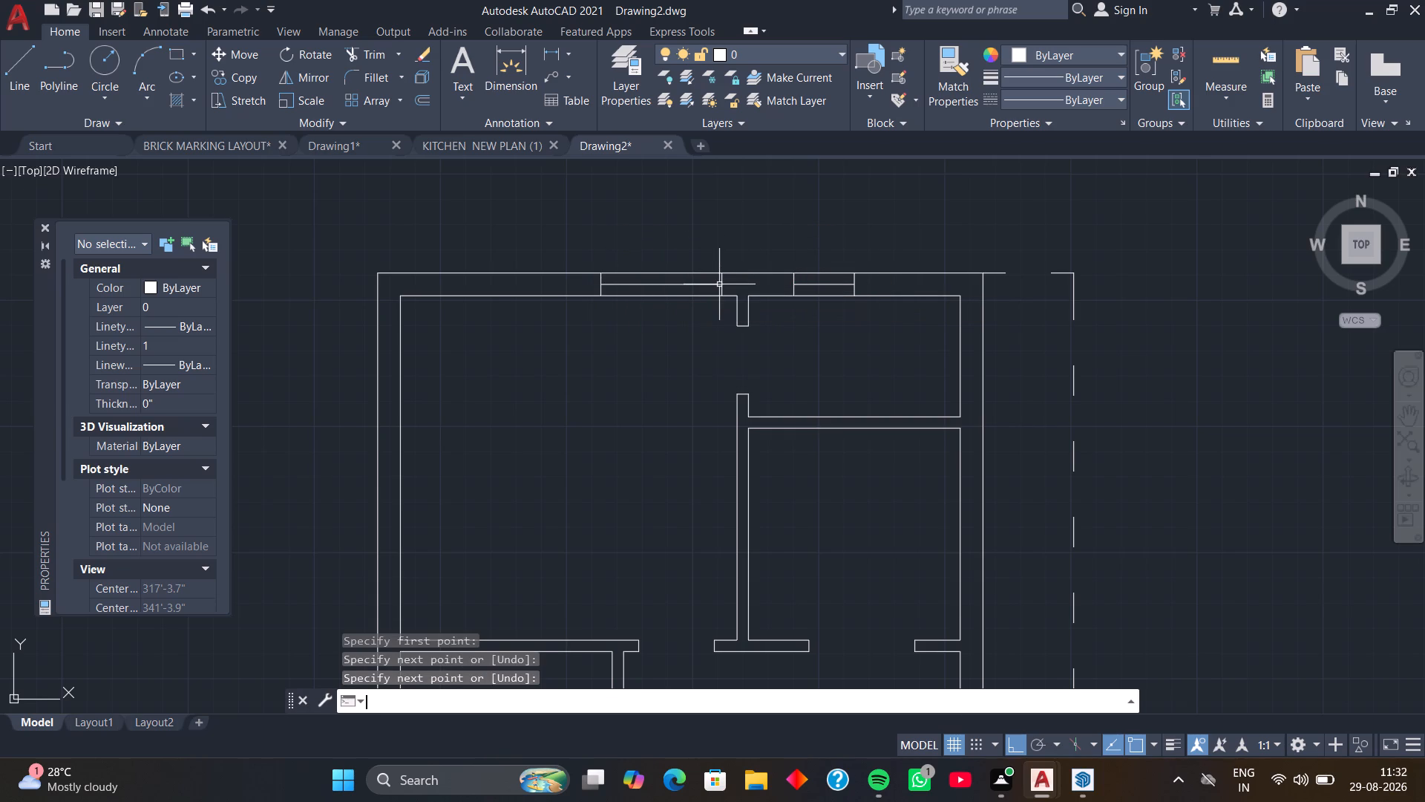
Draw a short horizontal line across the left outer wall from the lower-left room's inner bottom-left corner.
scroll(712, 311, "down", 1)
middle_click_drag(706, 340, 713, 270)
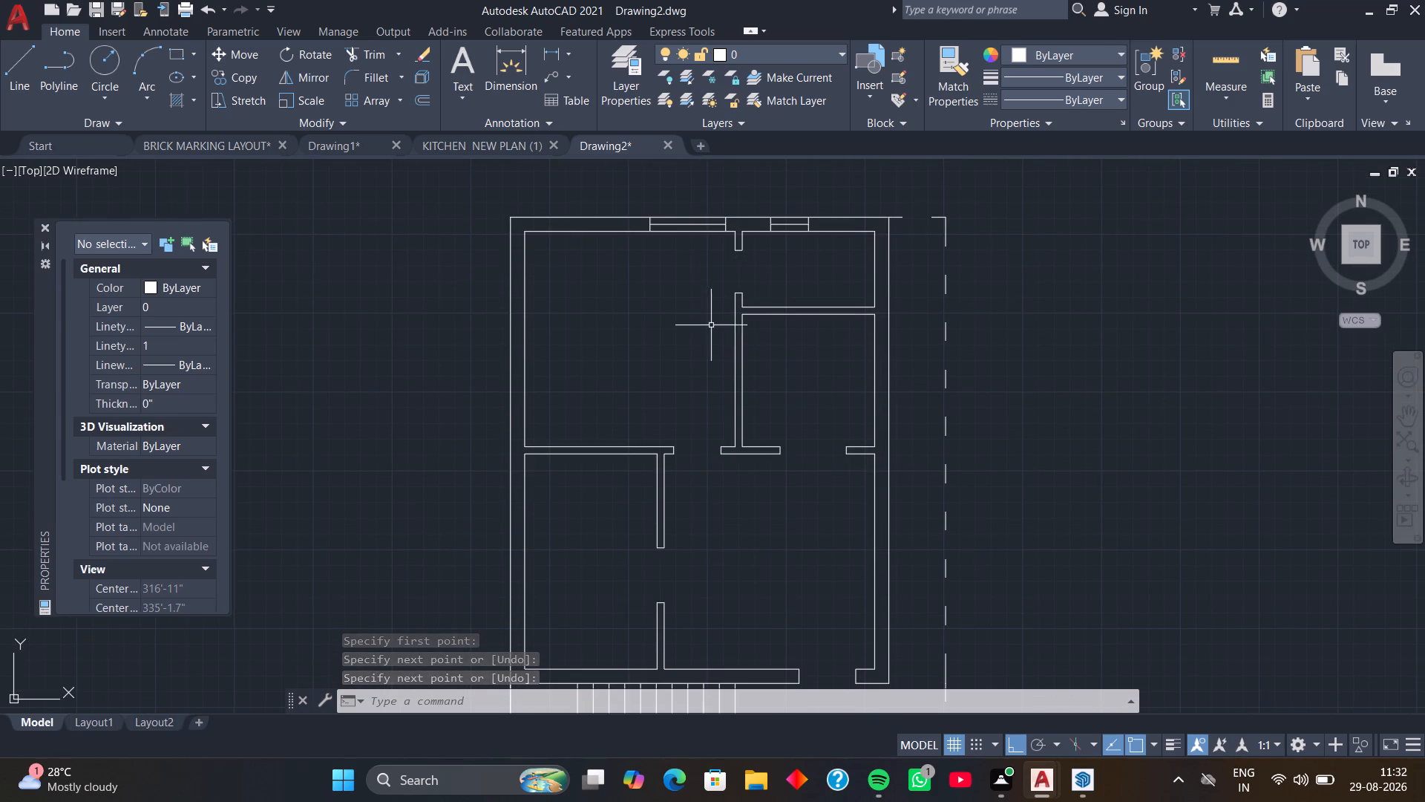
middle_click_drag(715, 379, 744, 293)
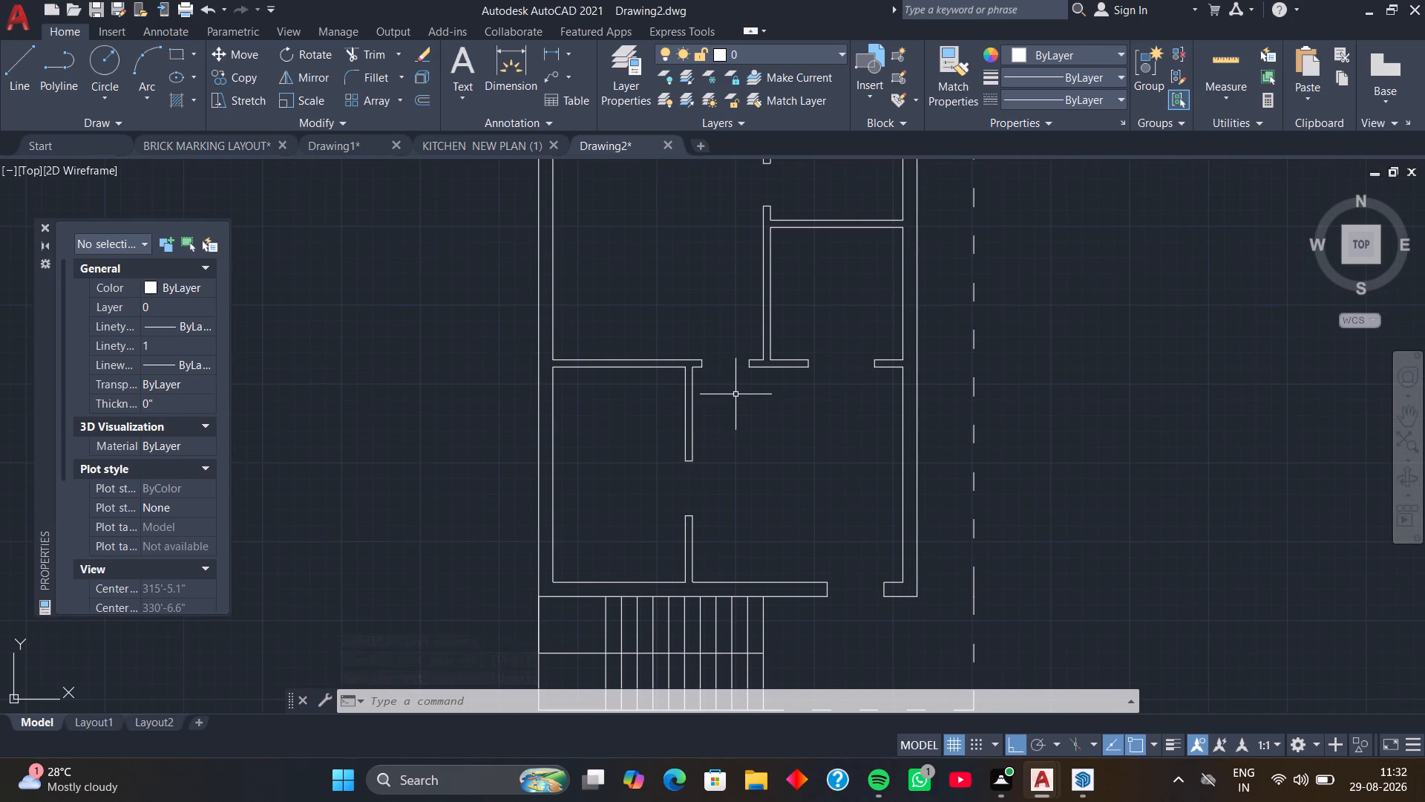
middle_click_drag(644, 482, 711, 298)
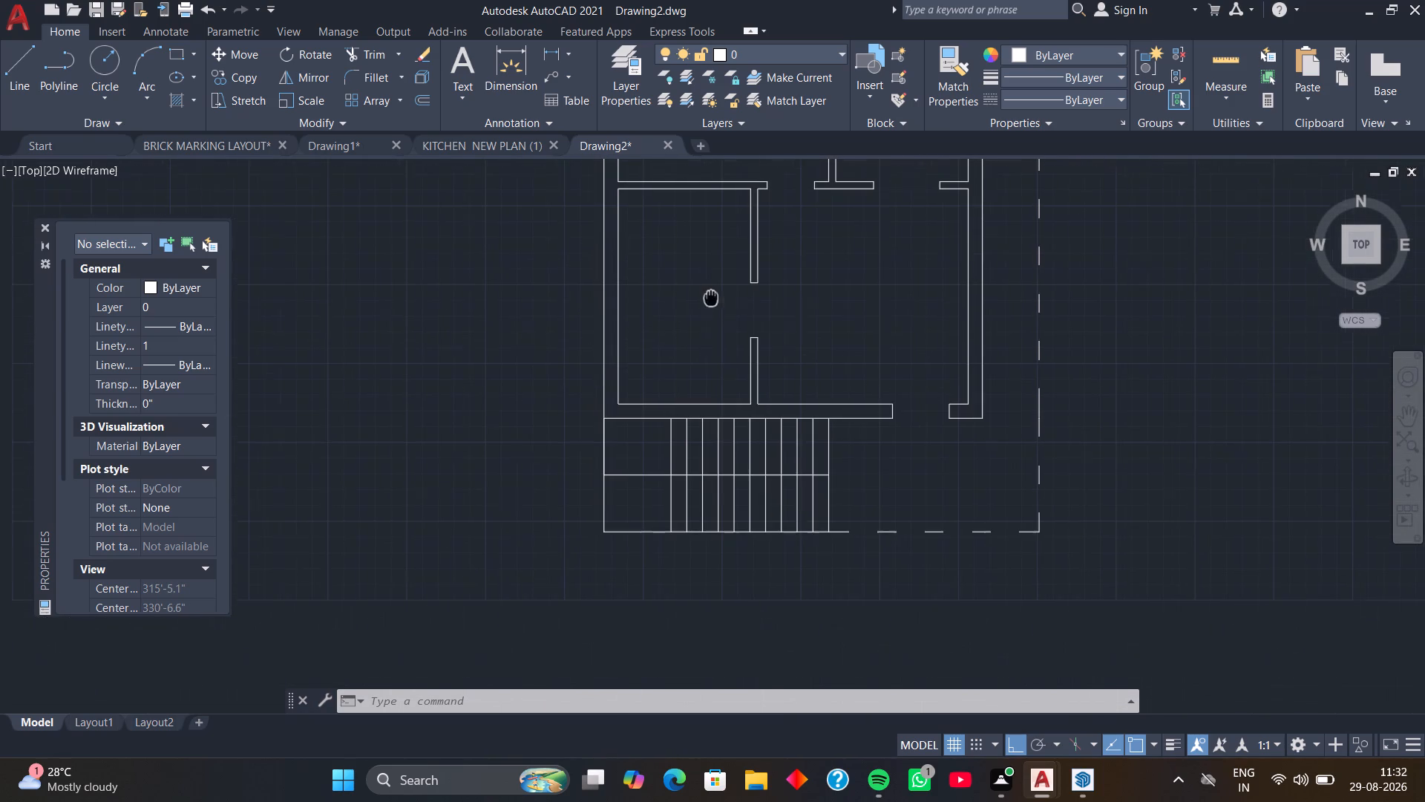
middle_click_drag(675, 359, 715, 342)
scroll(674, 371, "up", 1)
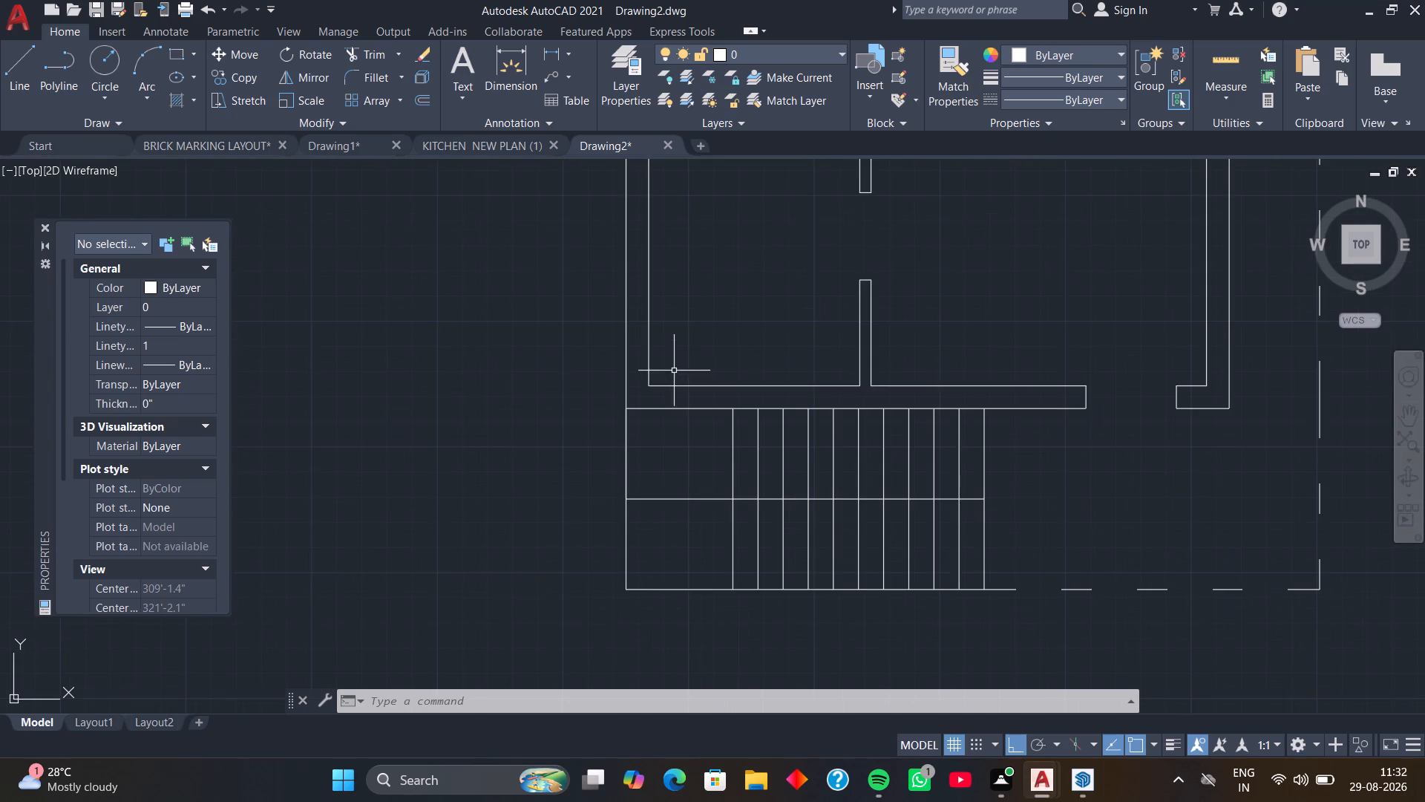
middle_click_drag(670, 376, 704, 370)
type("L")
key("space")
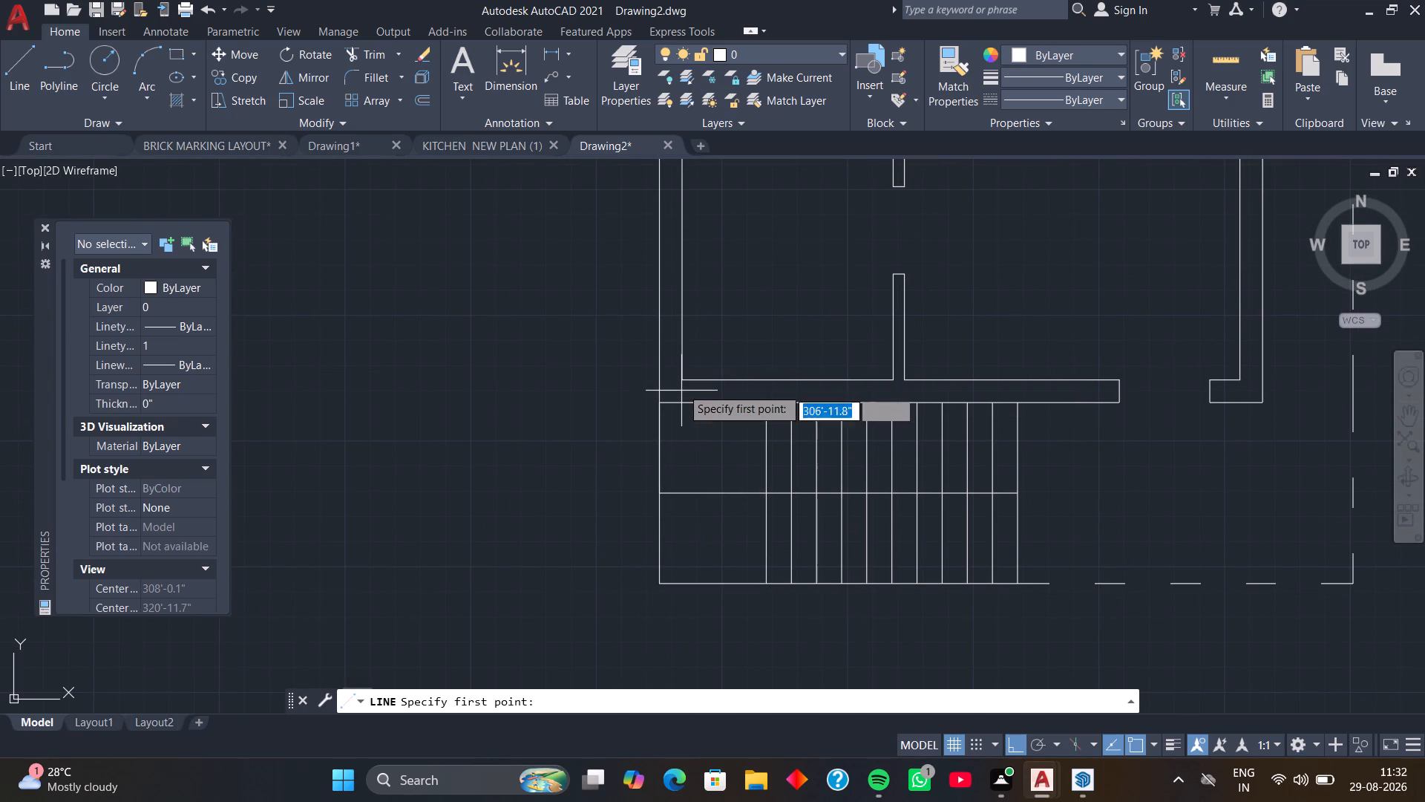
left_click(682, 378)
left_click(661, 377)
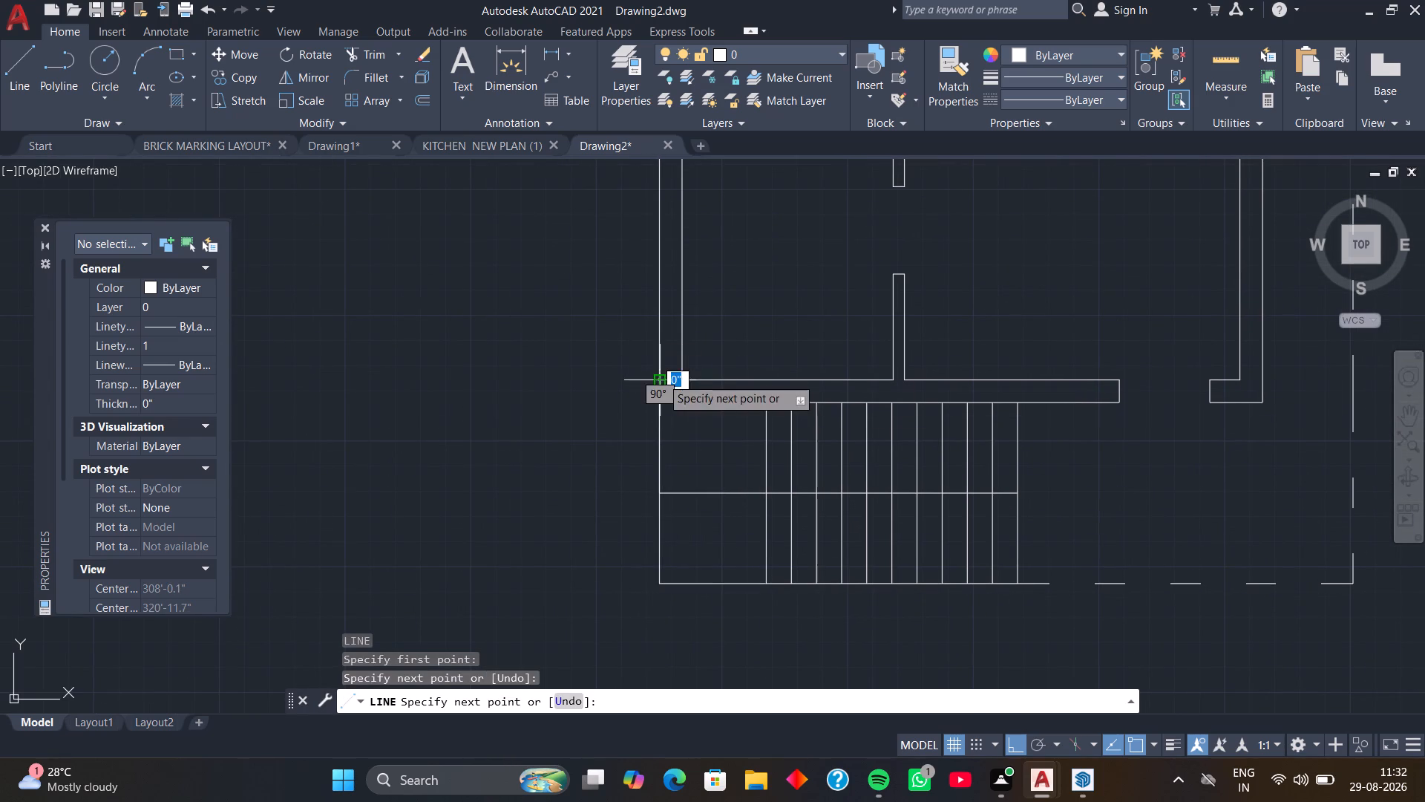
key("space")
Move this short line 2' up along the left outer wall.
left_click(667, 381)
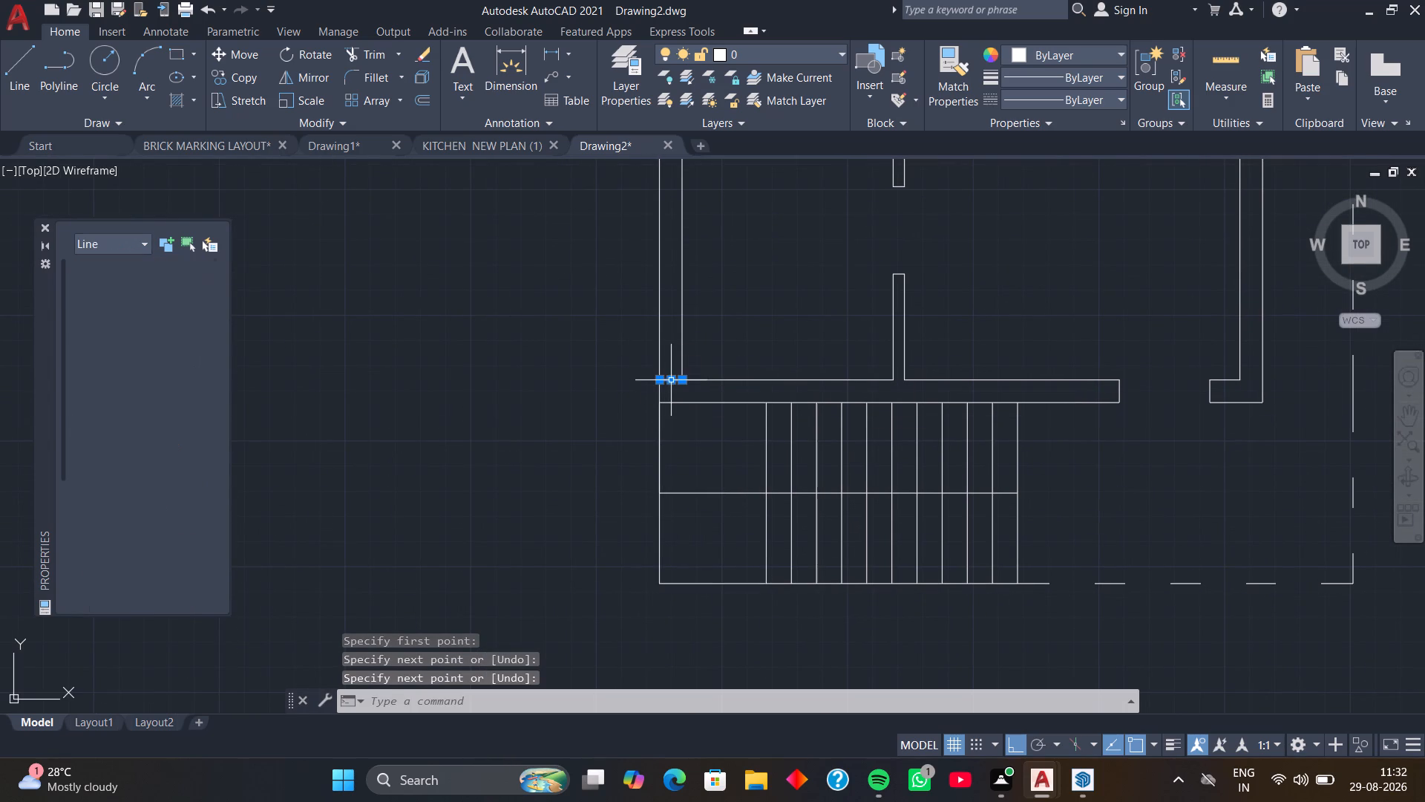
type("M")
key("space")
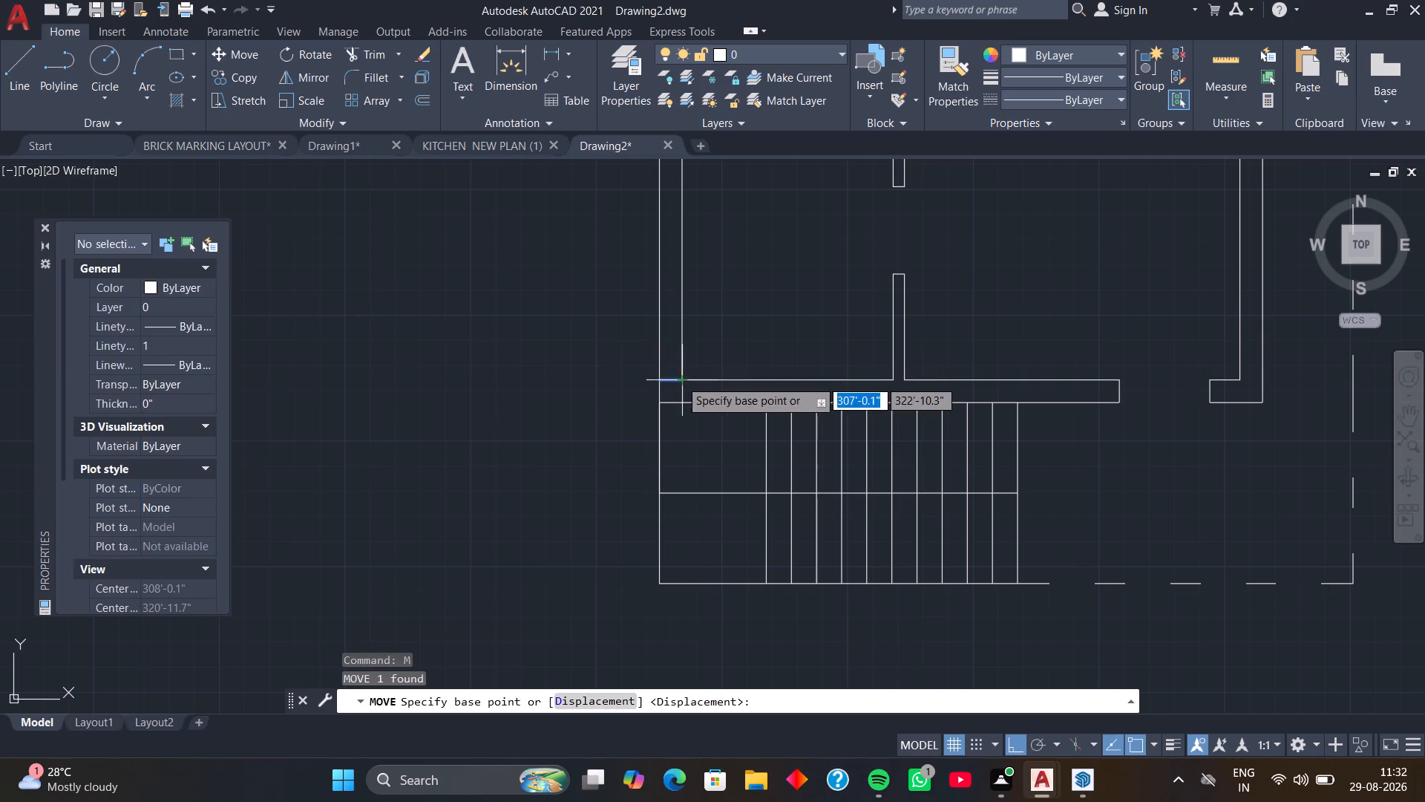
left_click(682, 381)
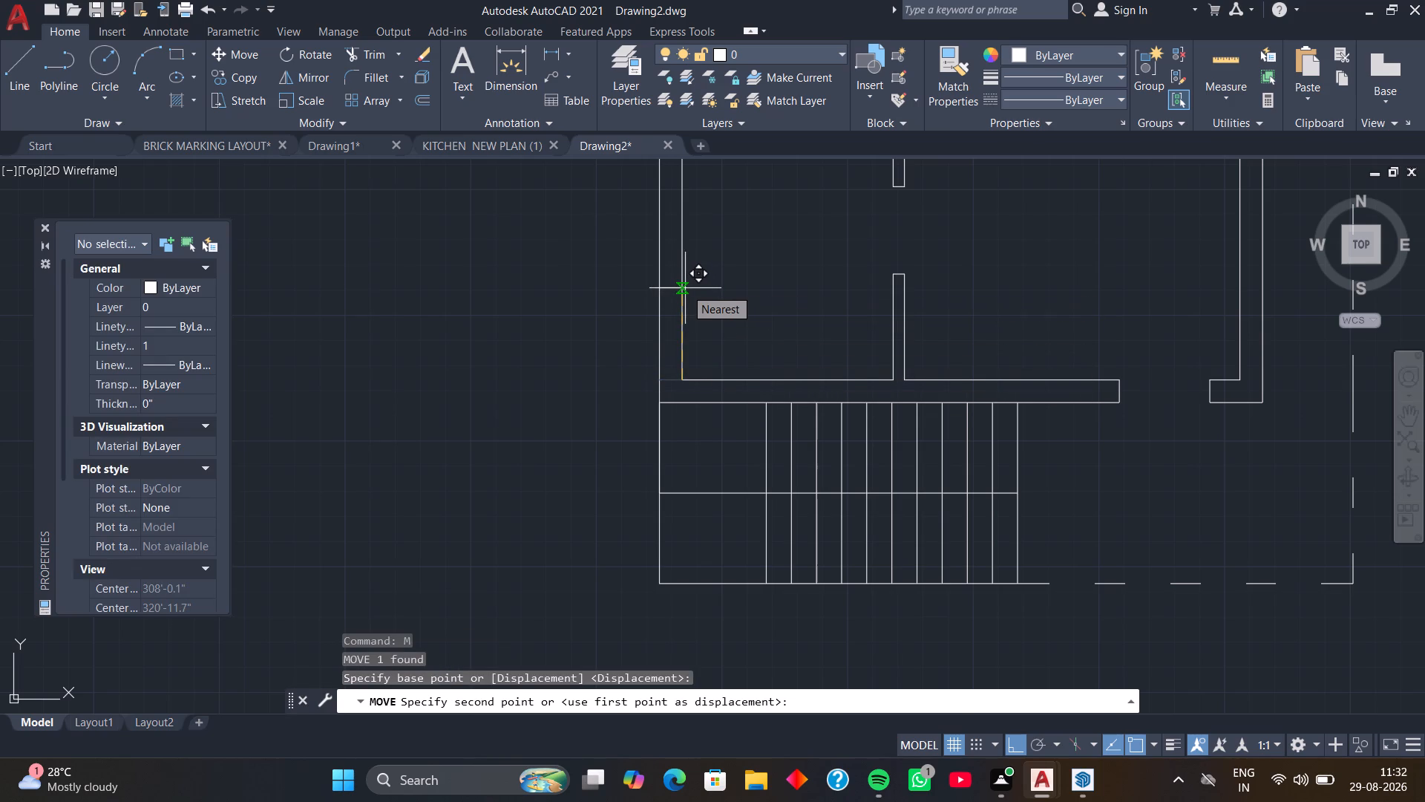
type("2'")
key("Return")
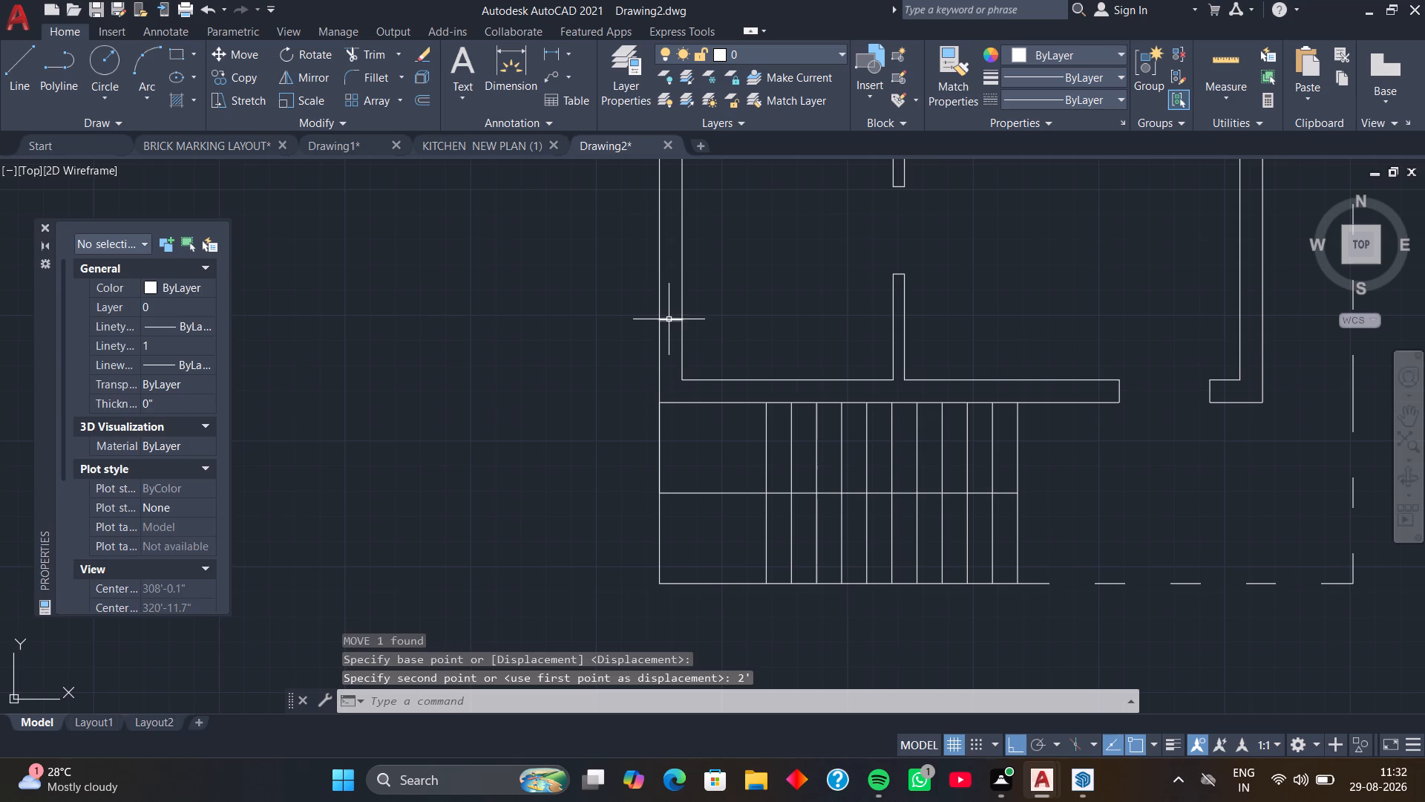
Copy the short line 3' up along the left outer wall to mark the window's upper edge.
left_click(669, 319)
type("CO")
key("space")
left_click(684, 319)
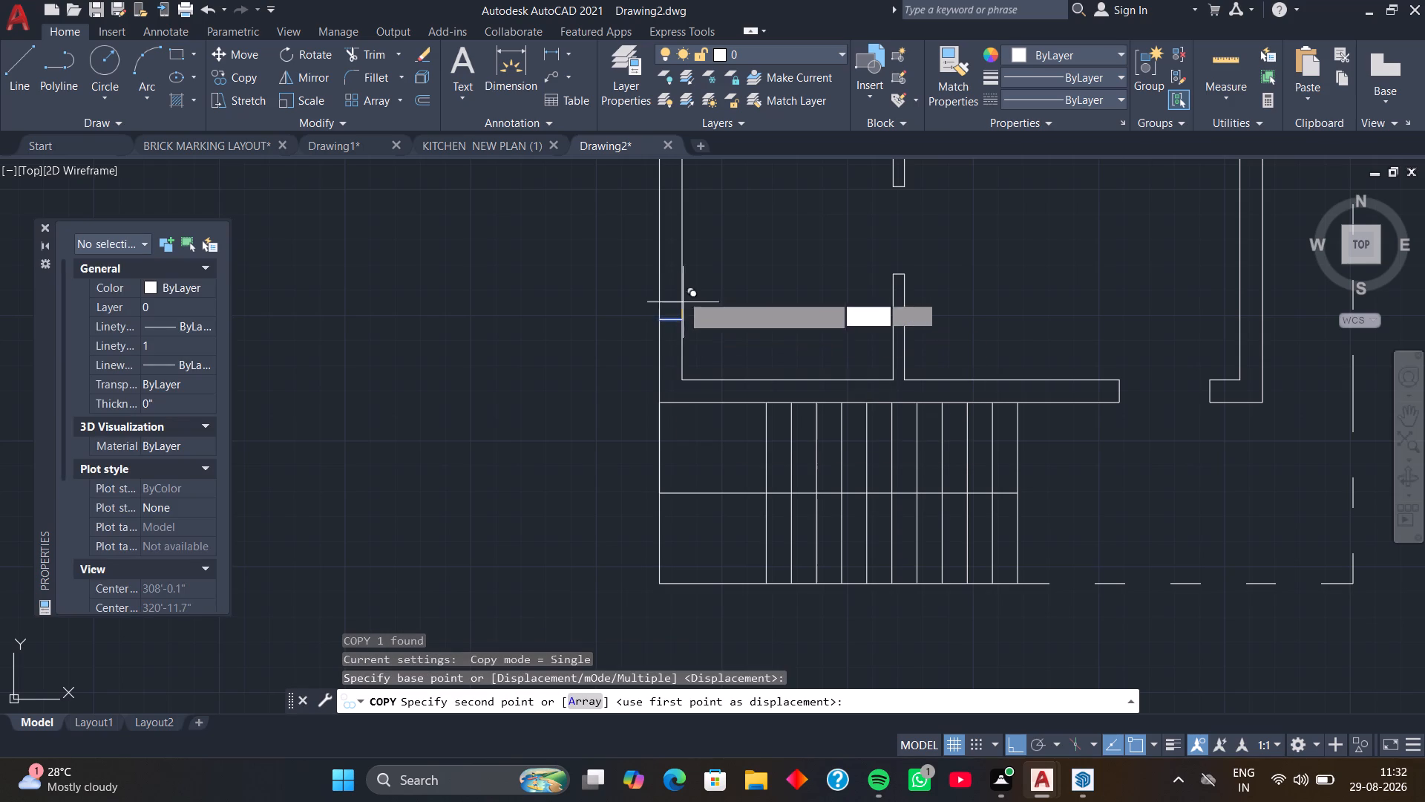
scroll(681, 273, "down", 2)
middle_click_drag(681, 273, 681, 316)
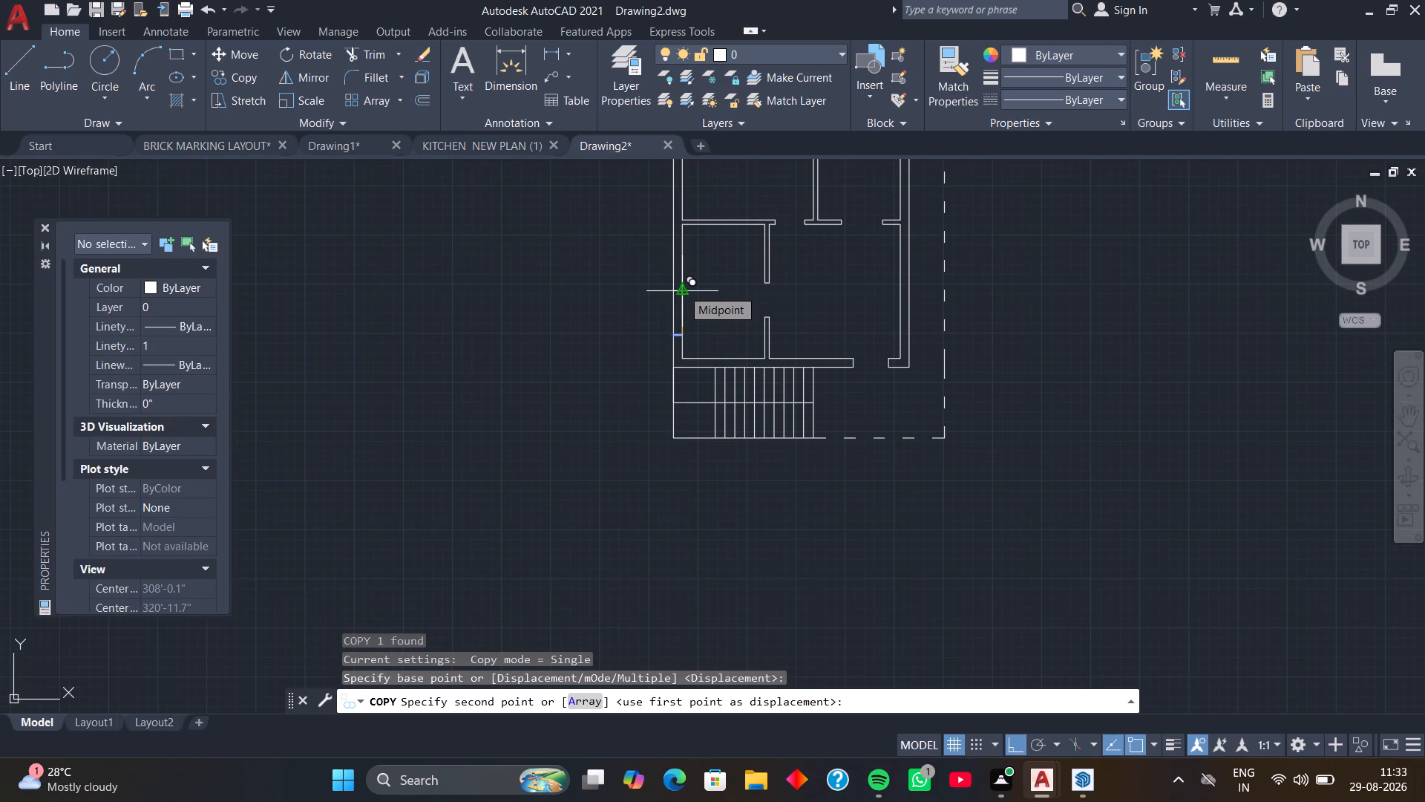
type("3'")
key("Return")
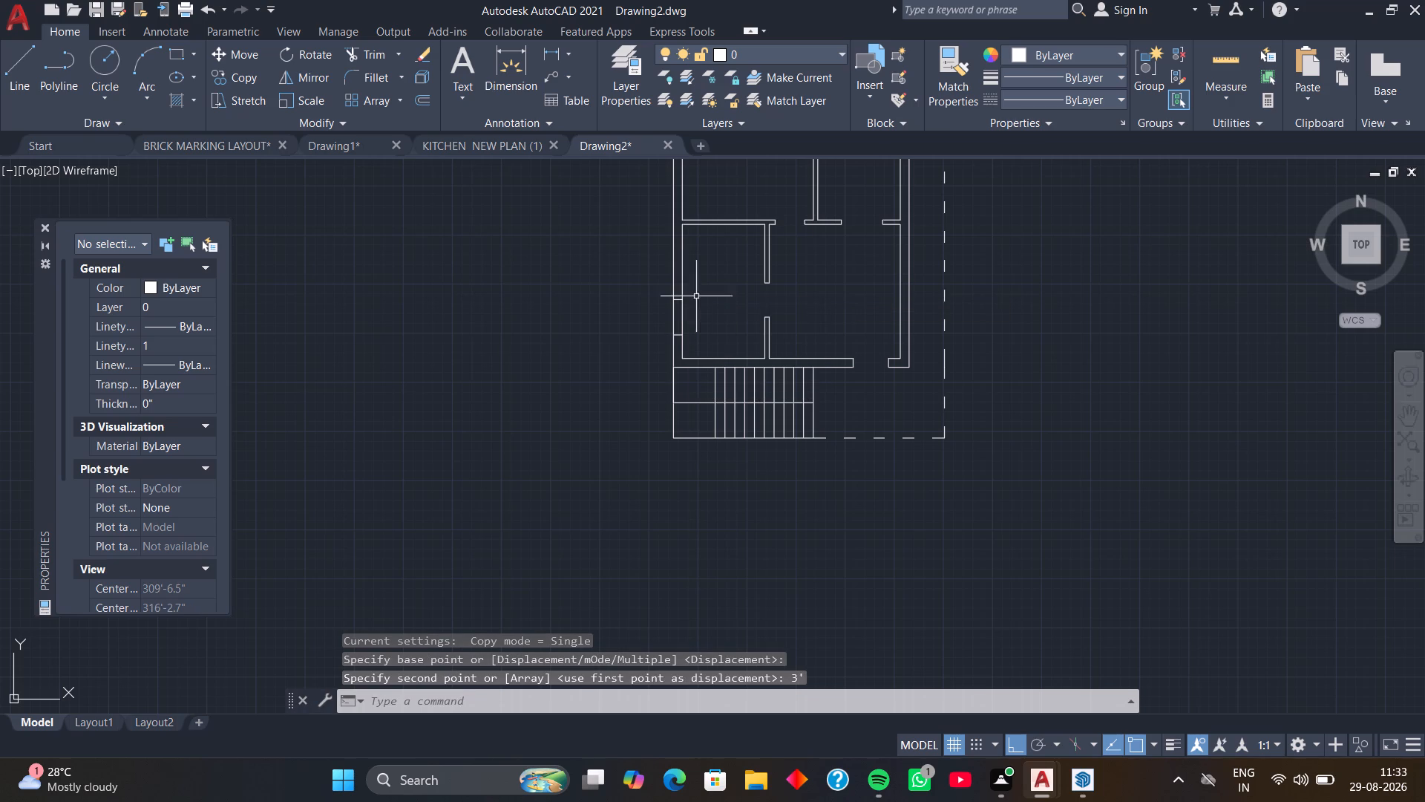
Draw a vertical centre line between the midpoints of the two edge lines of the 3' left-wall window.
type("L")
key("space")
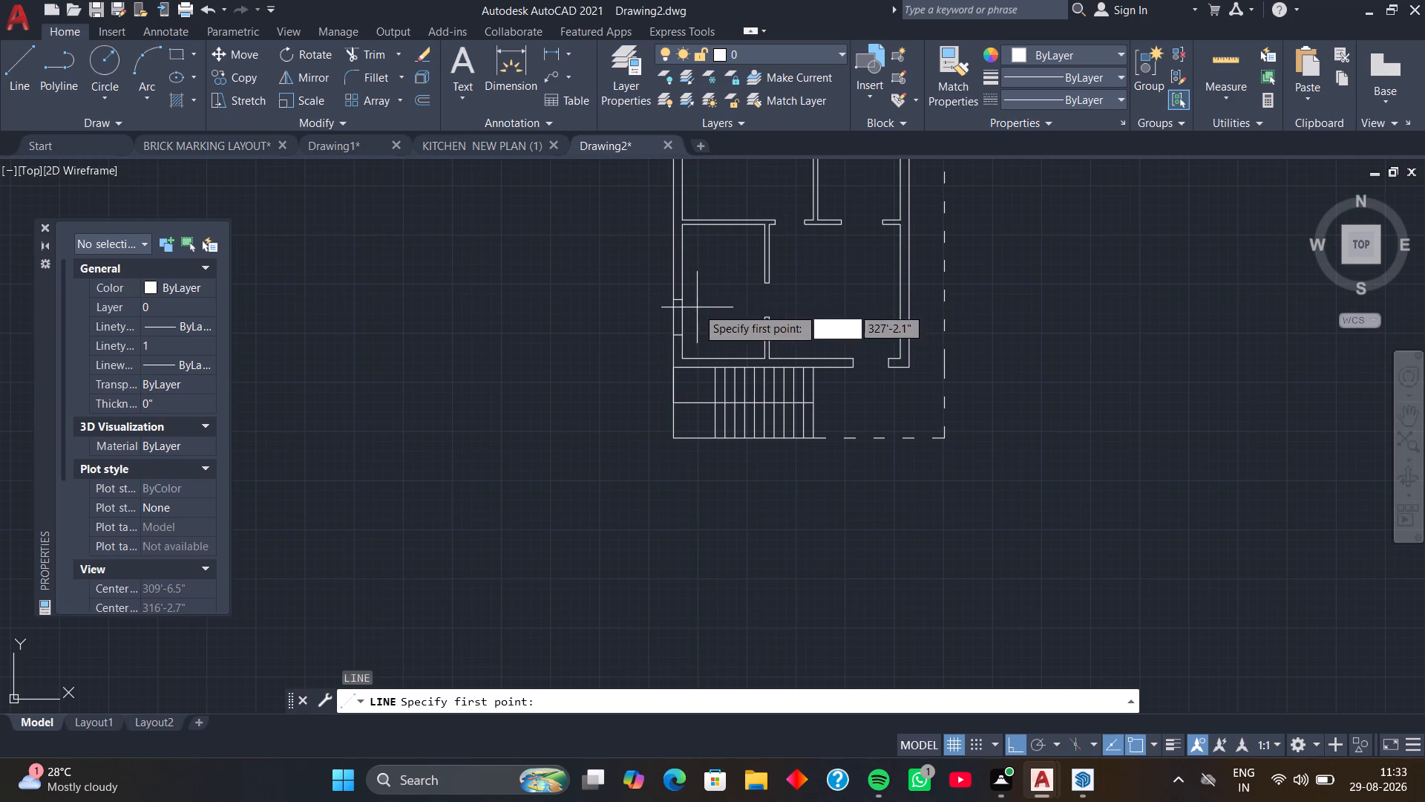
scroll(696, 307, "up", 3)
left_click(603, 276)
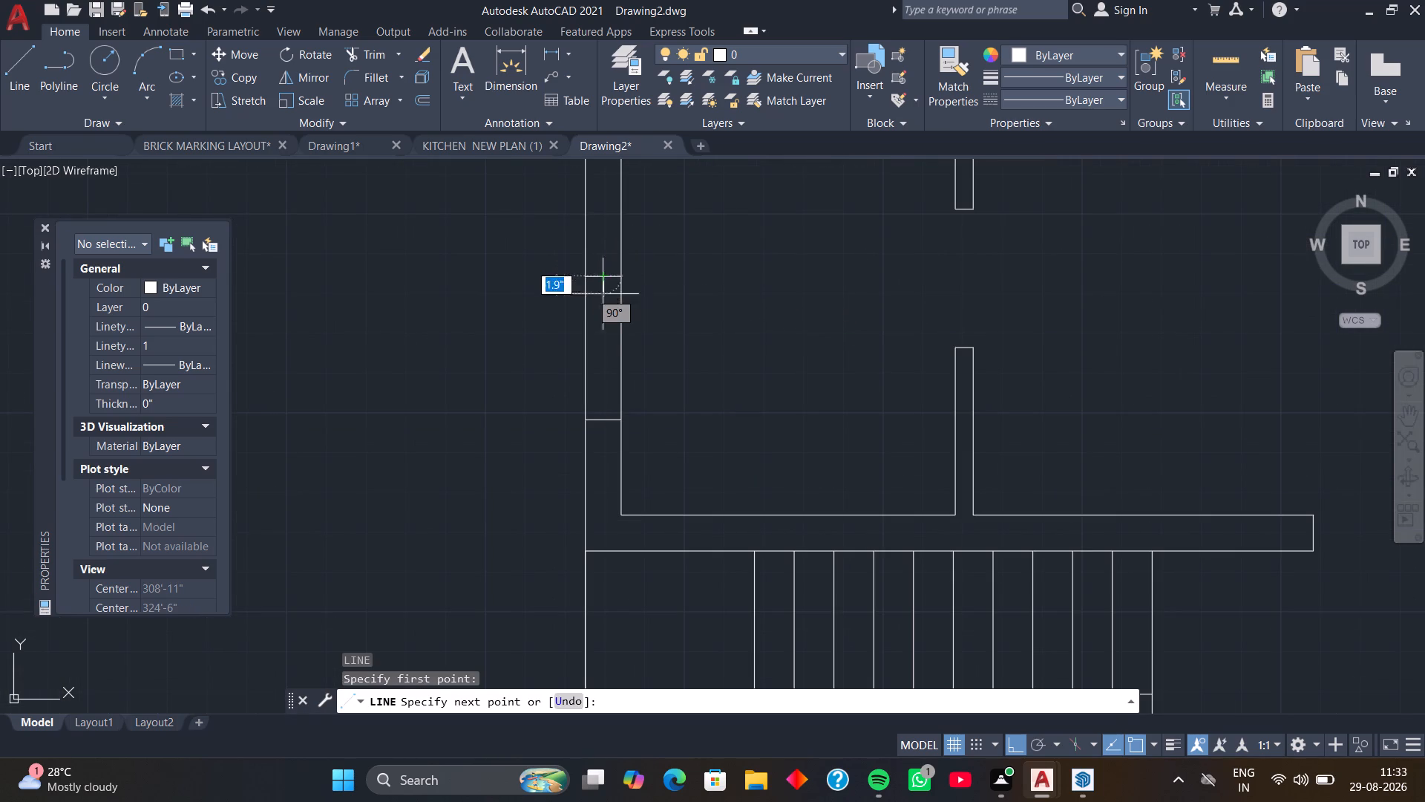
left_click(601, 420)
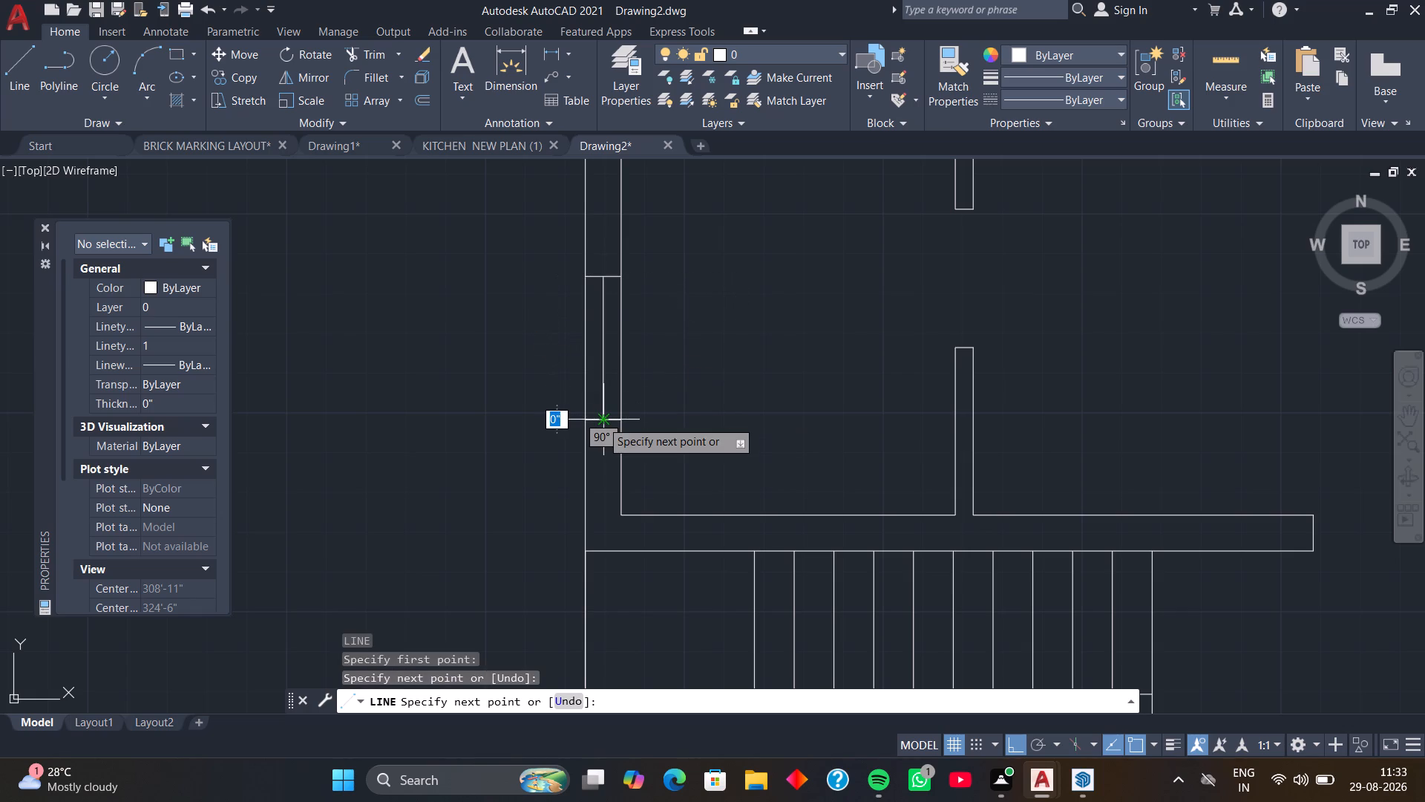
key("space")
Copy the left jamb line of the bottom-wall door opening 1' to the left along the wall.
scroll(728, 402, "down", 2)
middle_click_drag(741, 418, 724, 411)
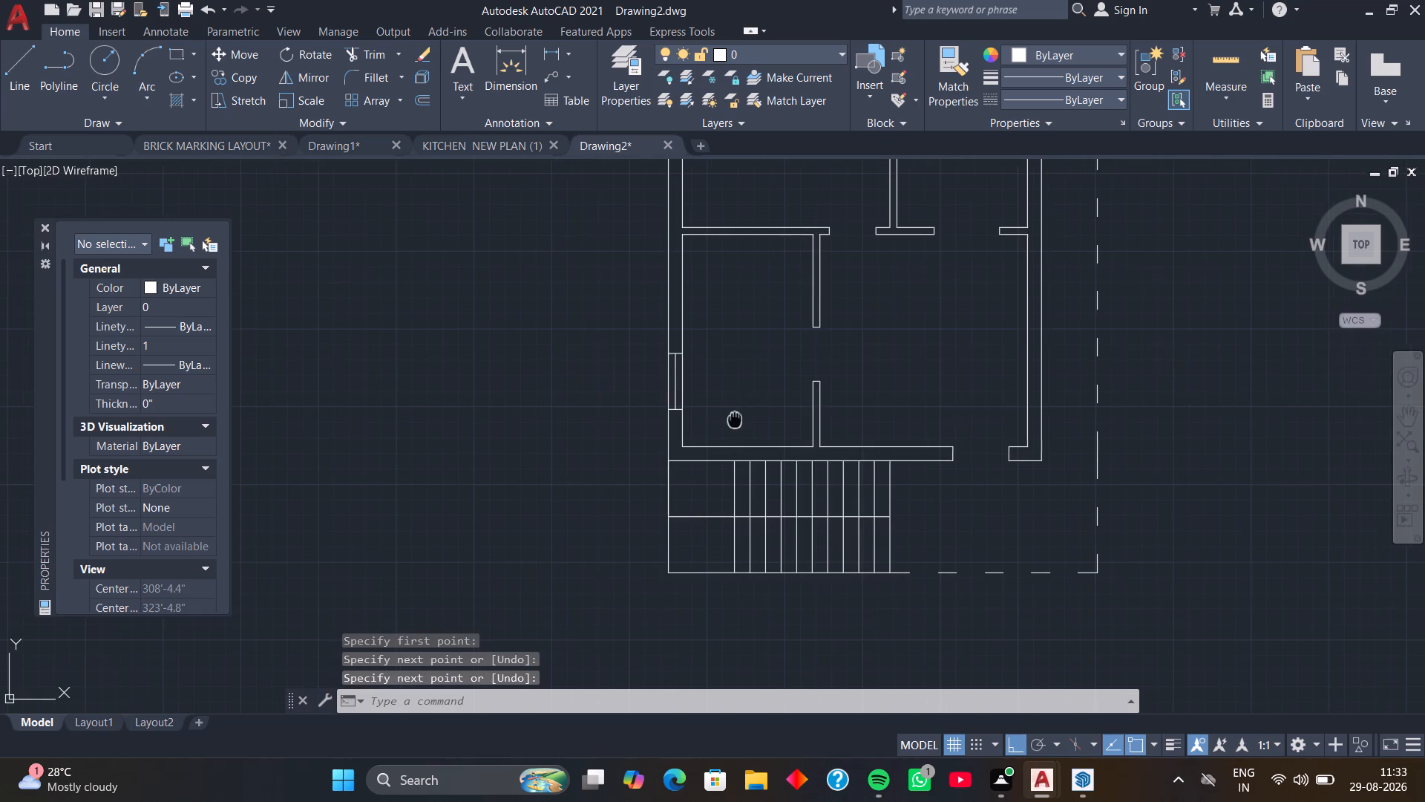
middle_click_drag(724, 411, 694, 323)
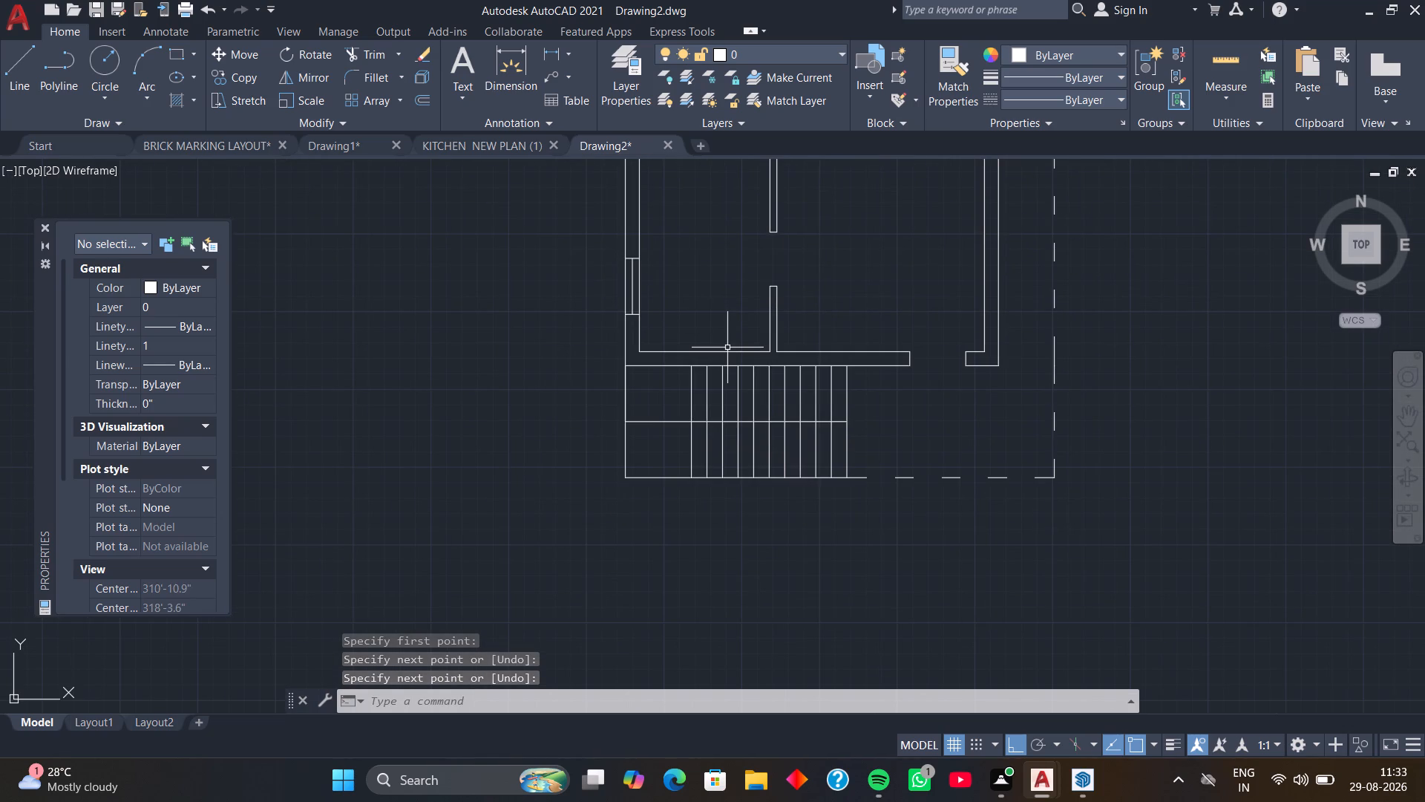
scroll(889, 373, "up", 2)
middle_click_drag(882, 382, 873, 385)
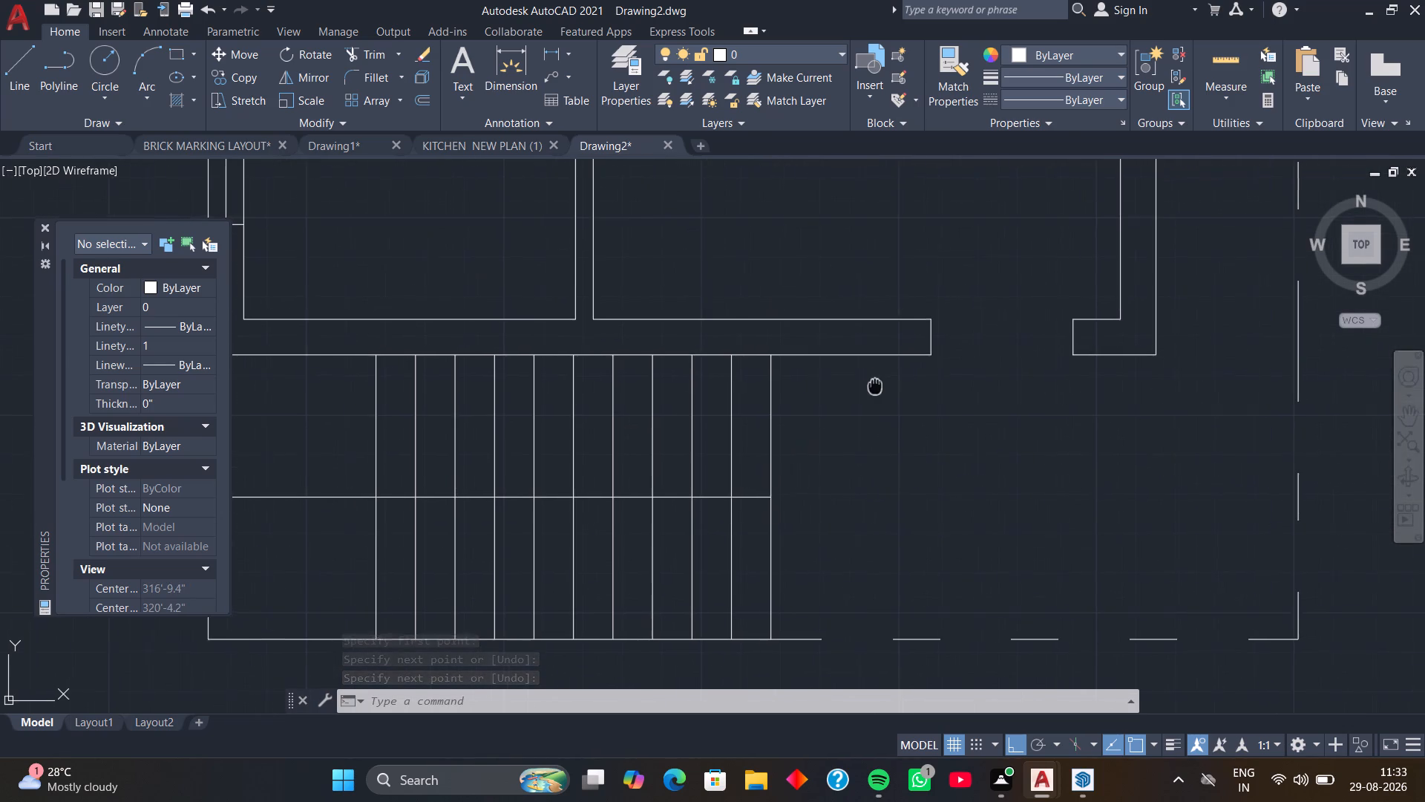
middle_click_drag(873, 385, 835, 397)
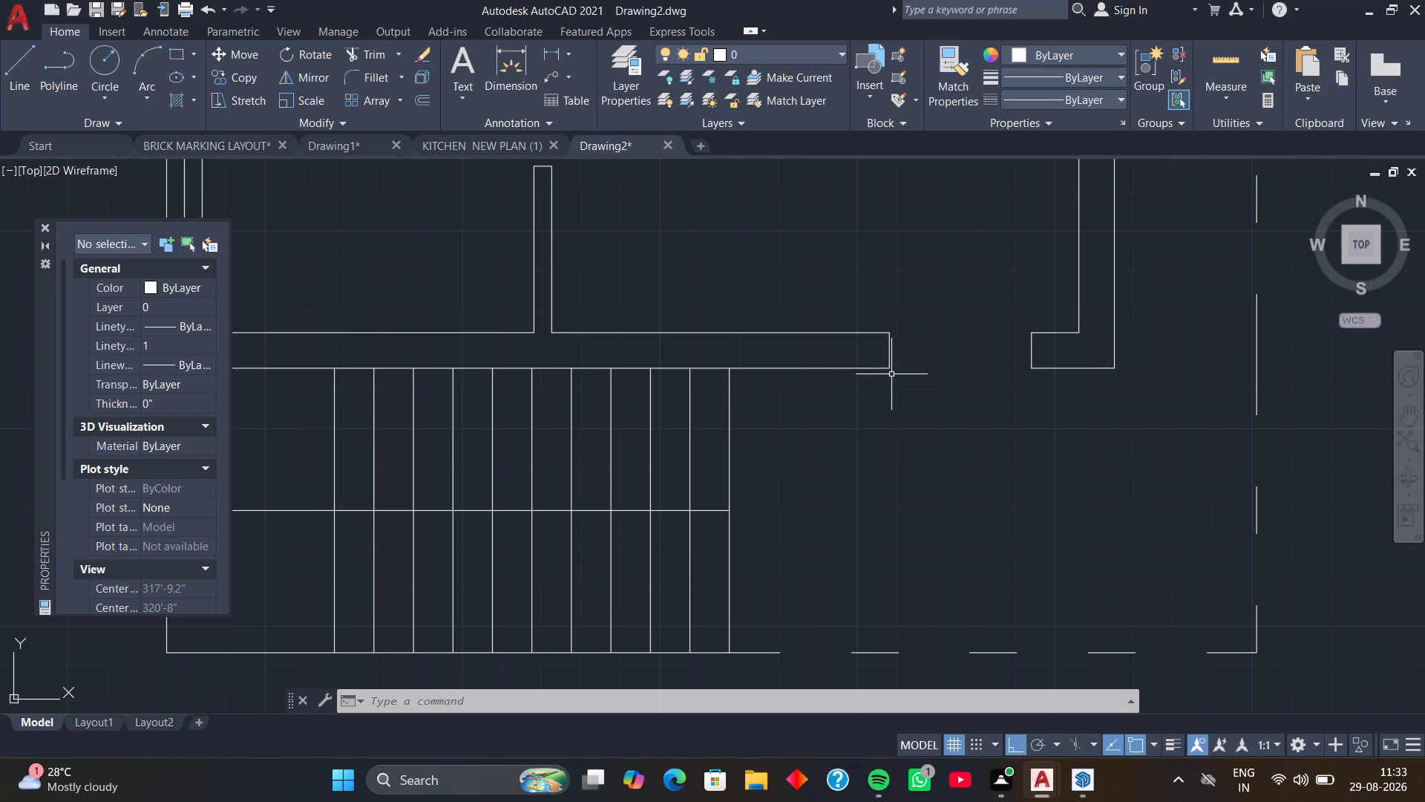
left_click(886, 351)
double_click(891, 349)
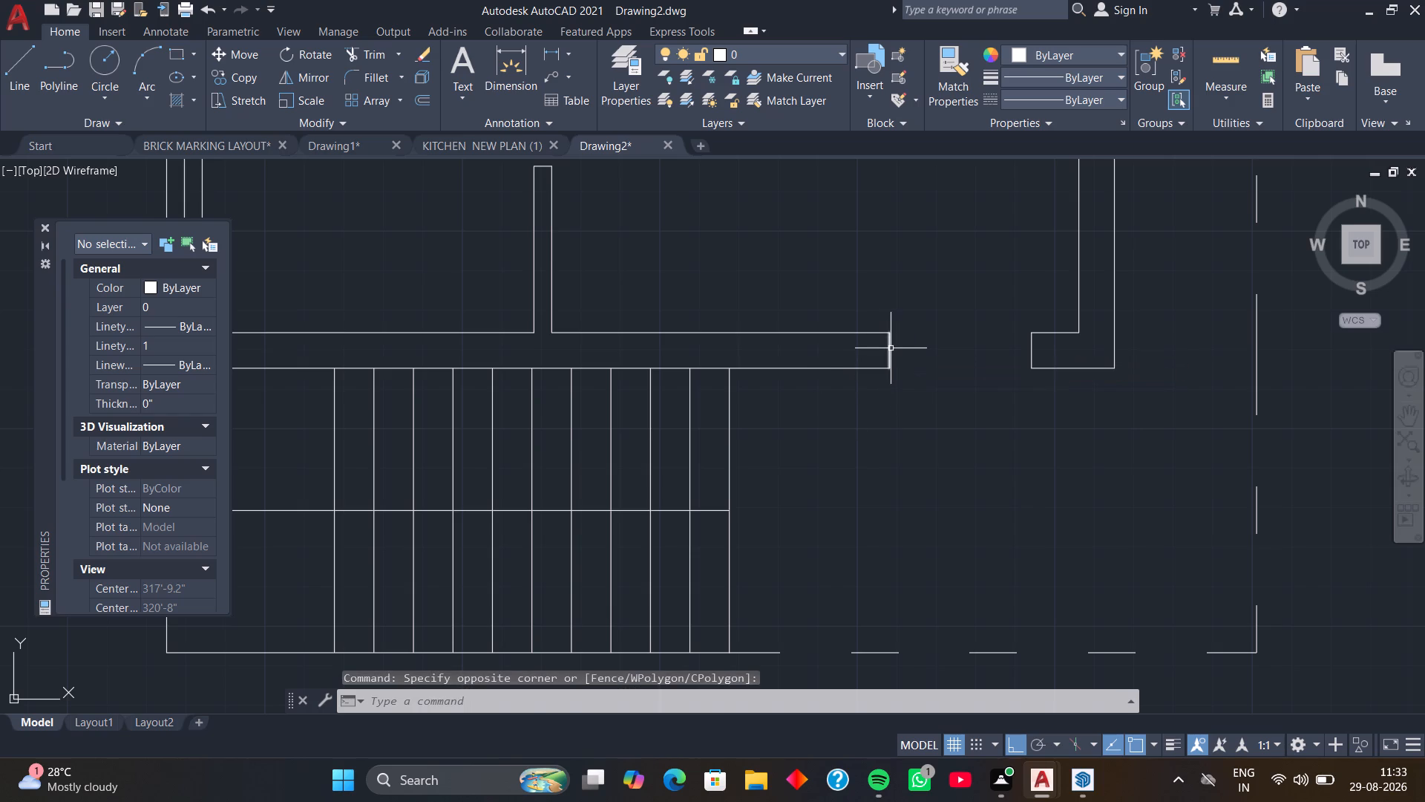
left_click(891, 348)
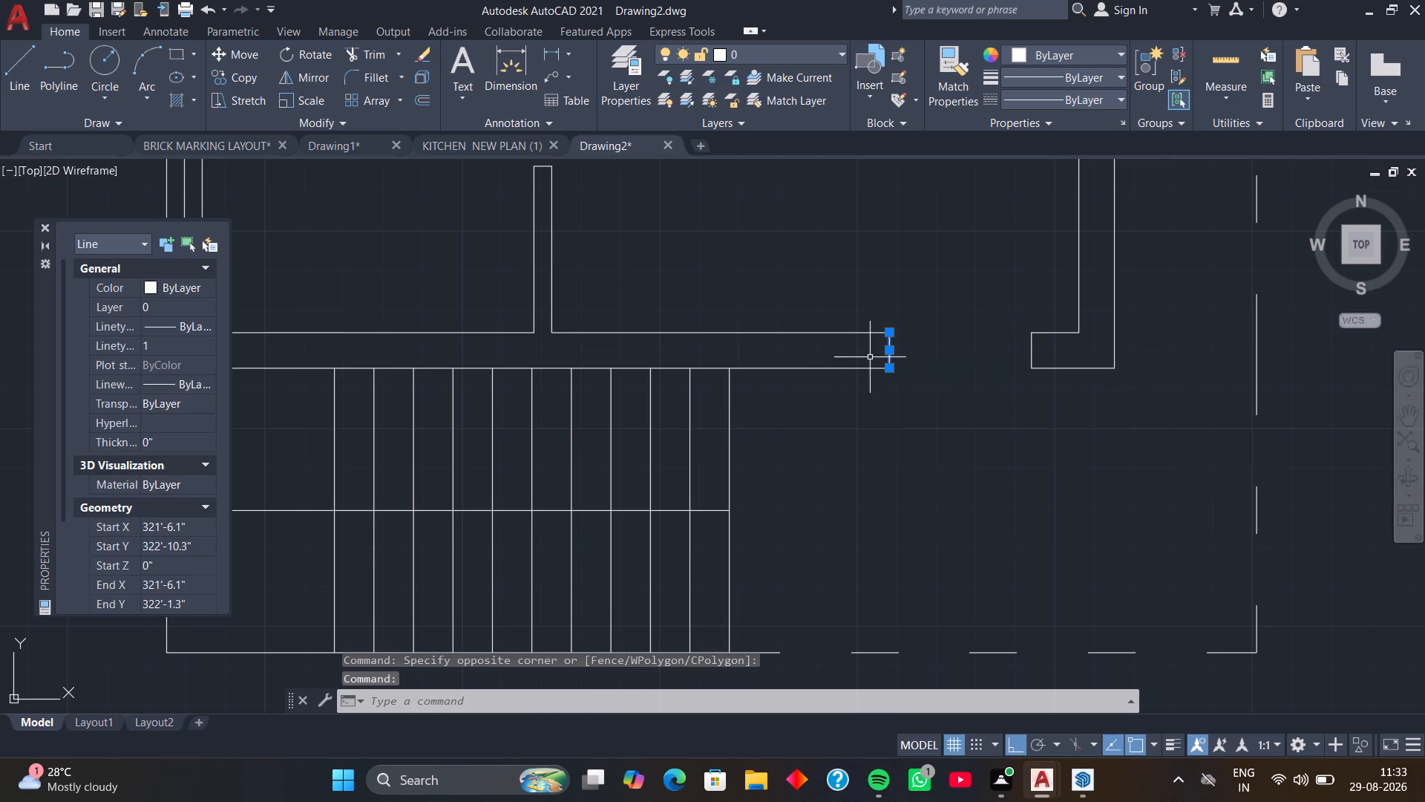
key("c")
key("o")
key("space")
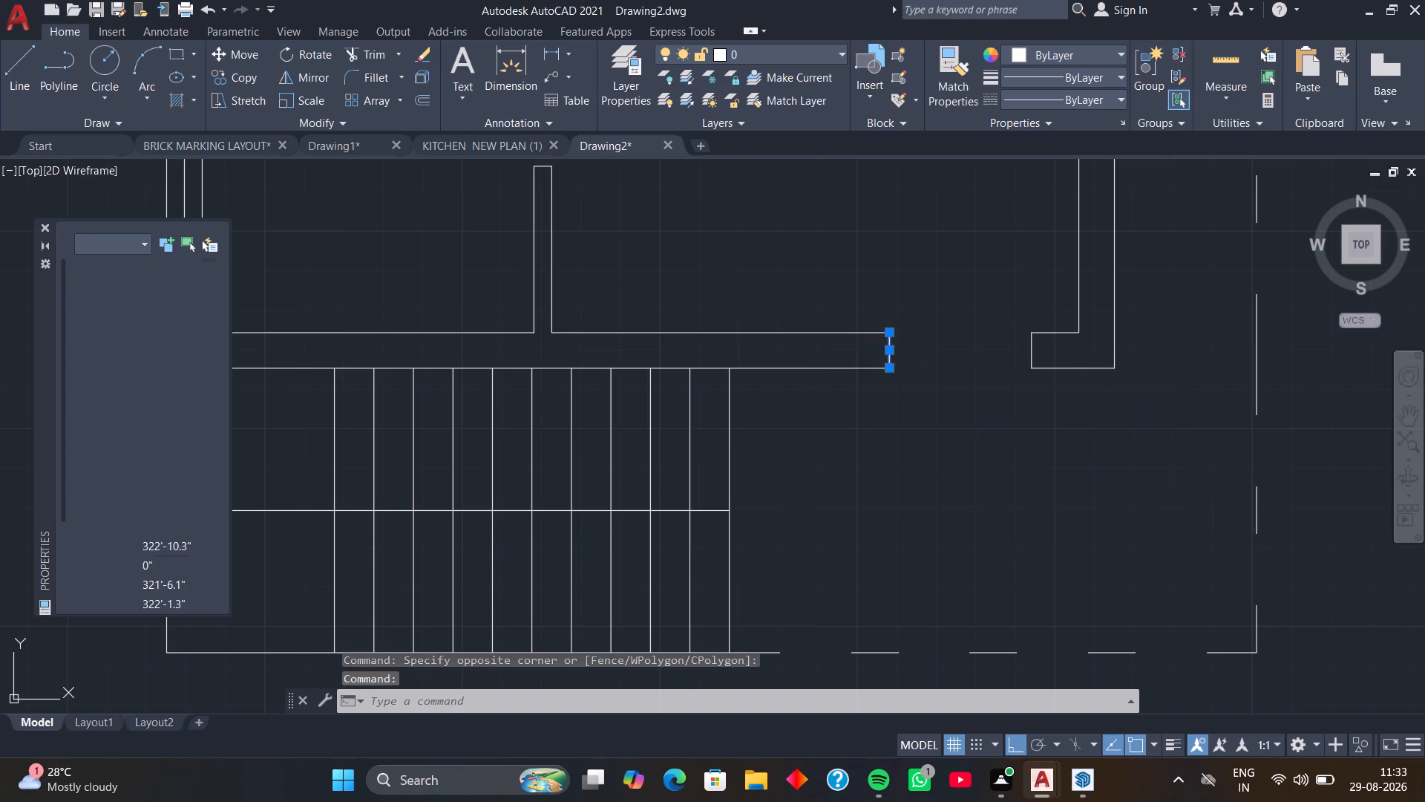
left_click(890, 366)
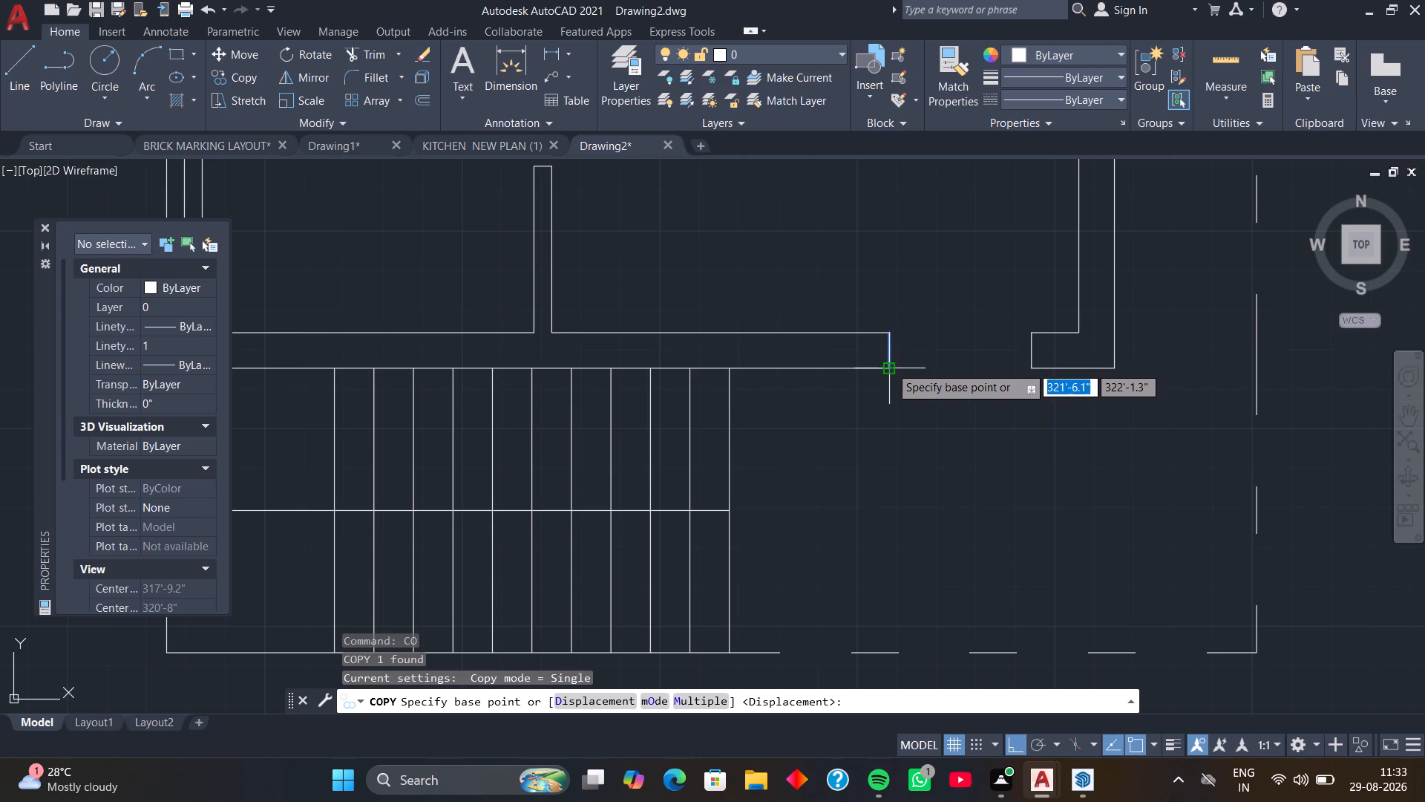
type("1'")
key("Return")
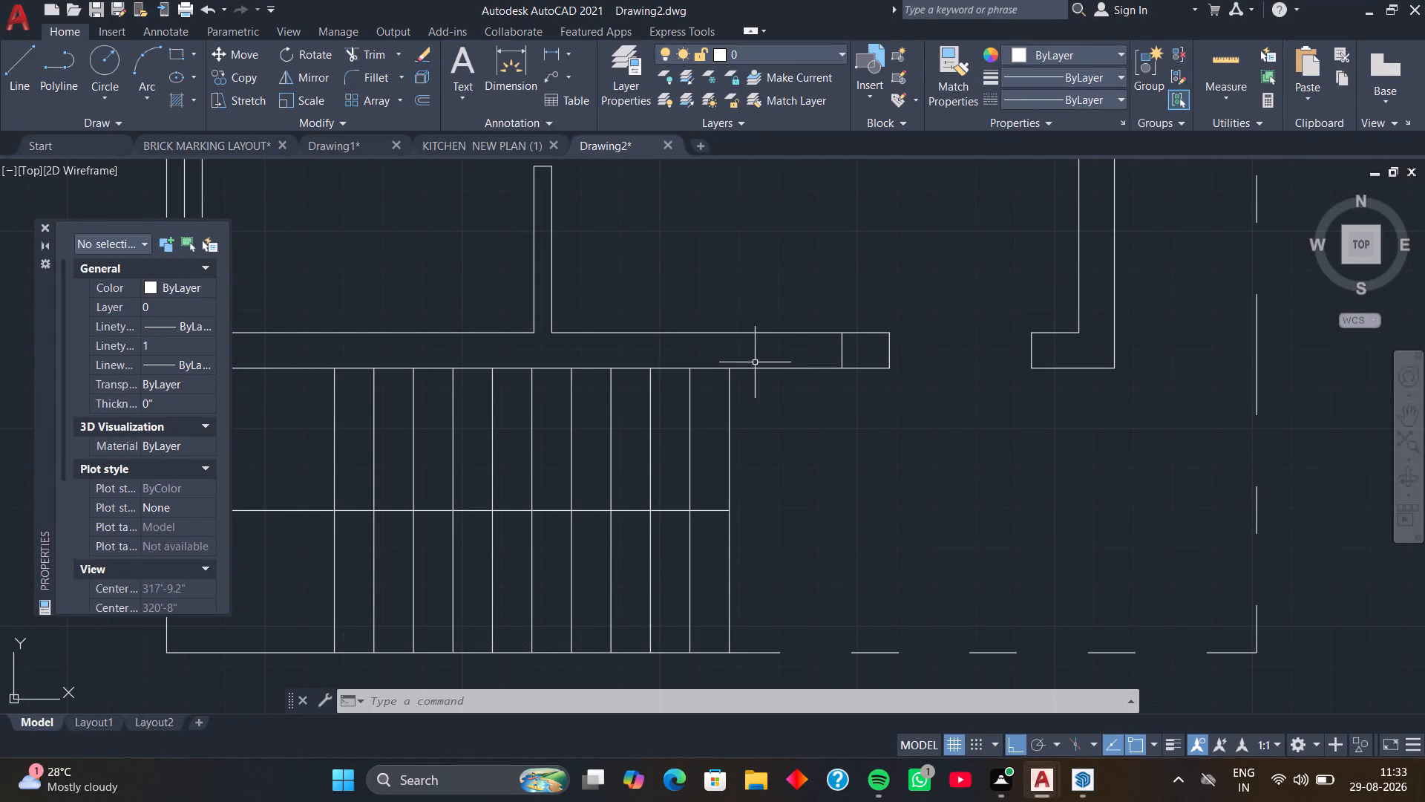
Draw a 9" by 9" rectangle in the open area below the bottom wall, to the right of the staircase.
middle_click_drag(819, 440, 799, 390)
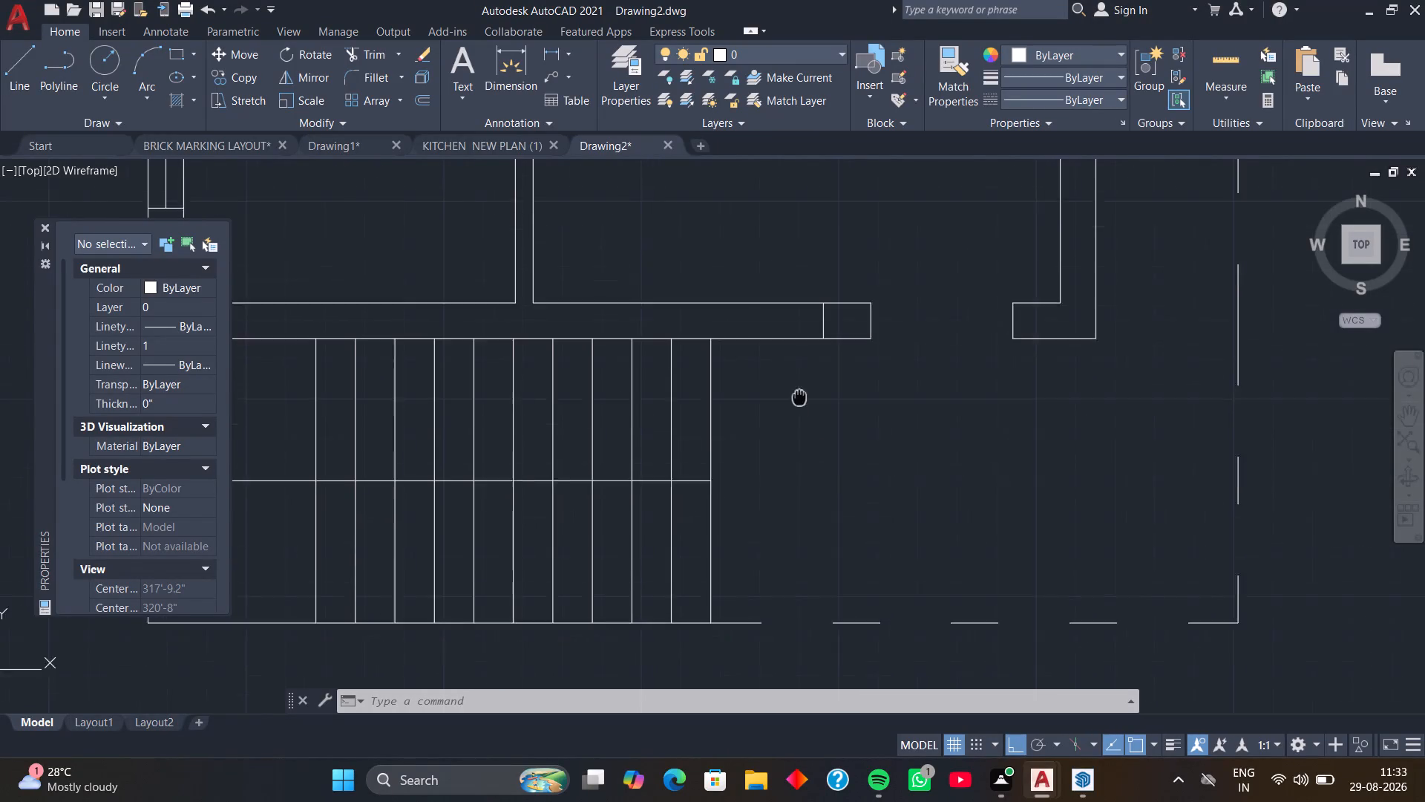
middle_click_drag(799, 390, 799, 388)
middle_click_drag(813, 398, 802, 381)
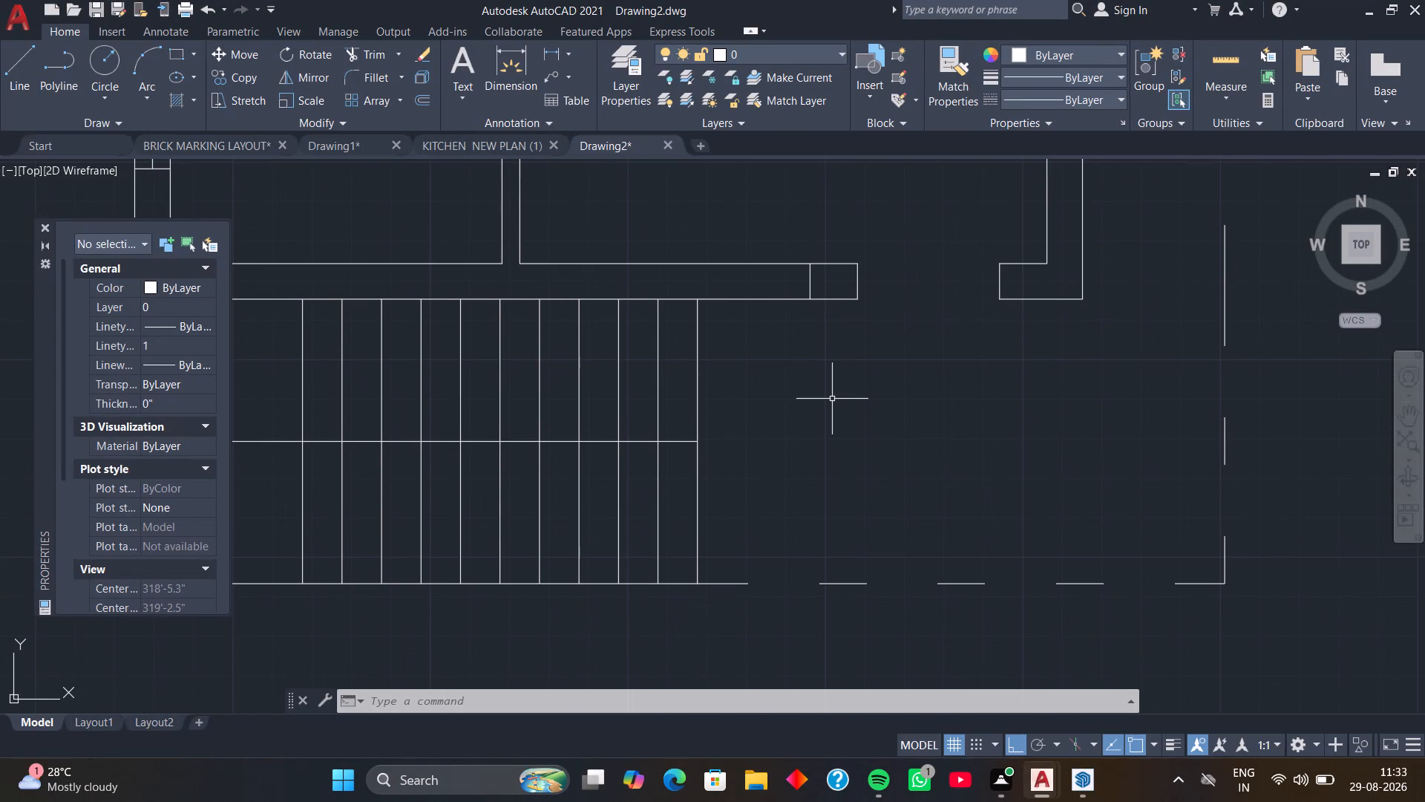
type("RE")
type("C")
key("space")
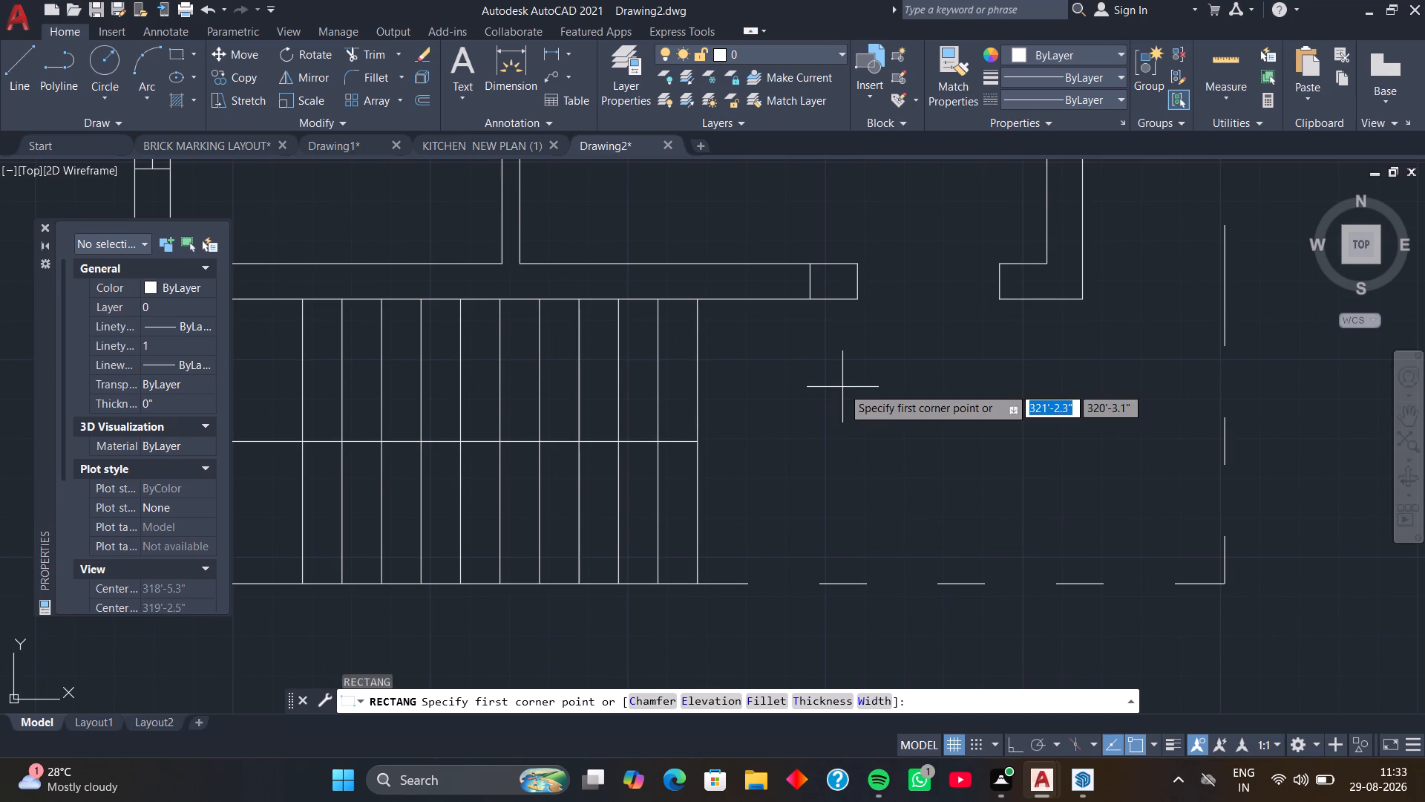
left_click(842, 387)
type("D")
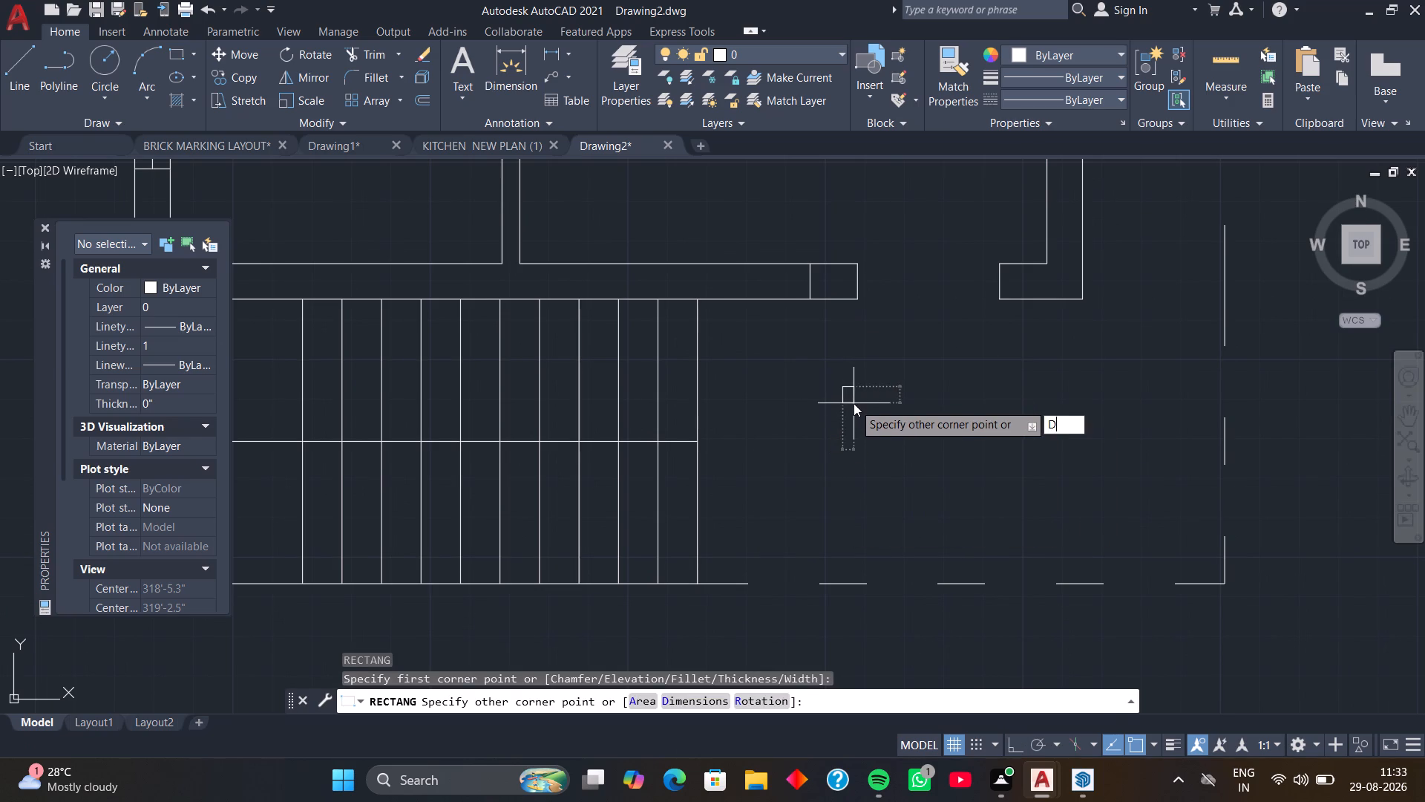
key("space")
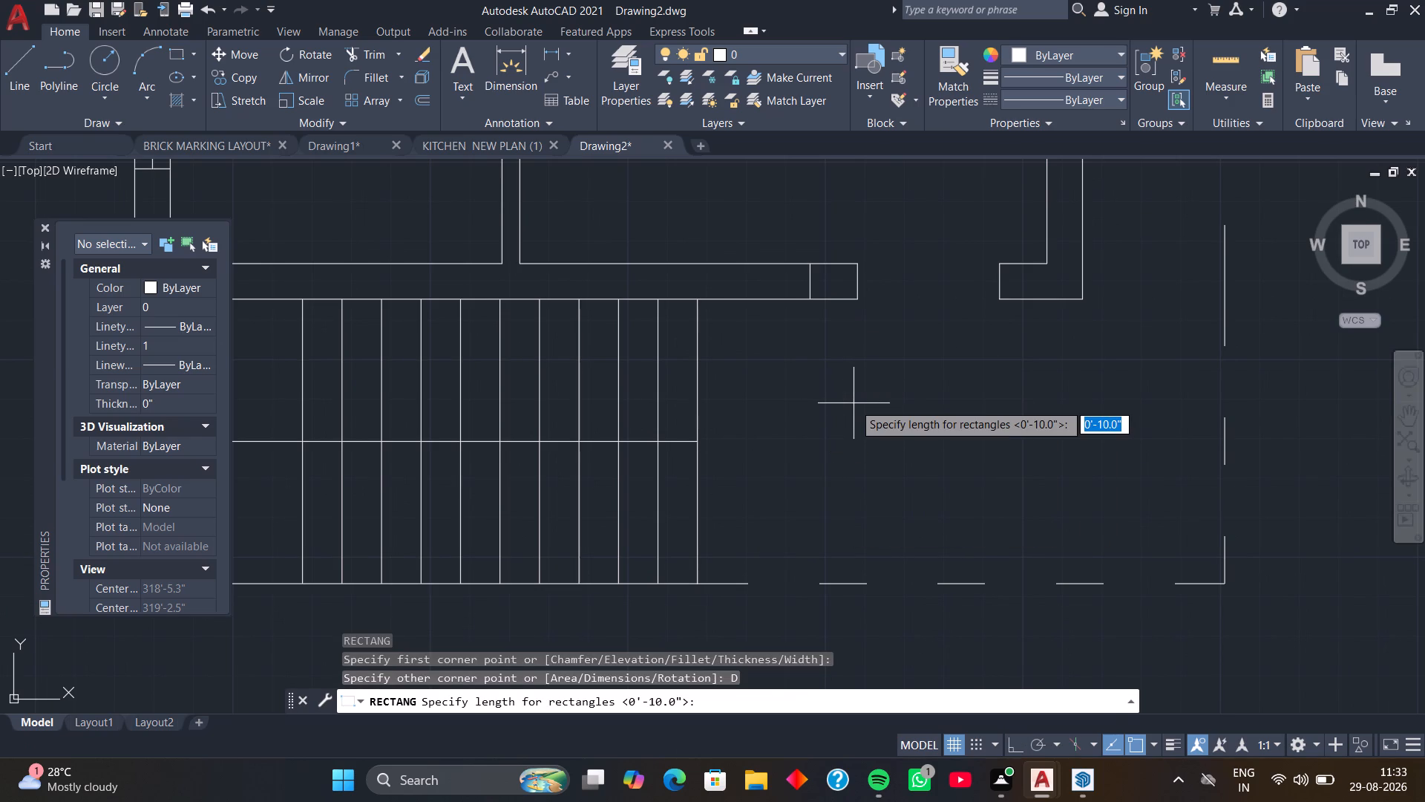
key("9")
key("Return")
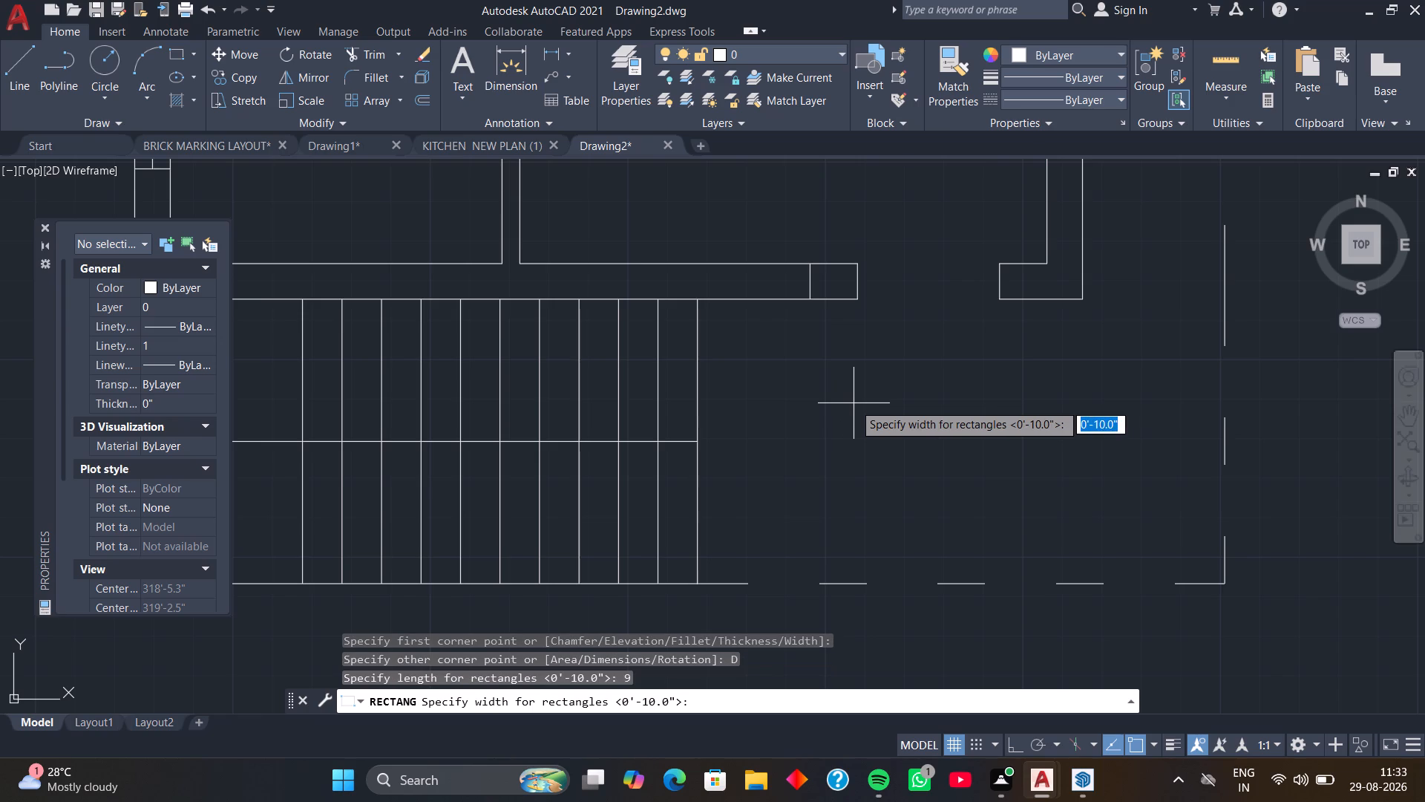
key("9")
key("Return")
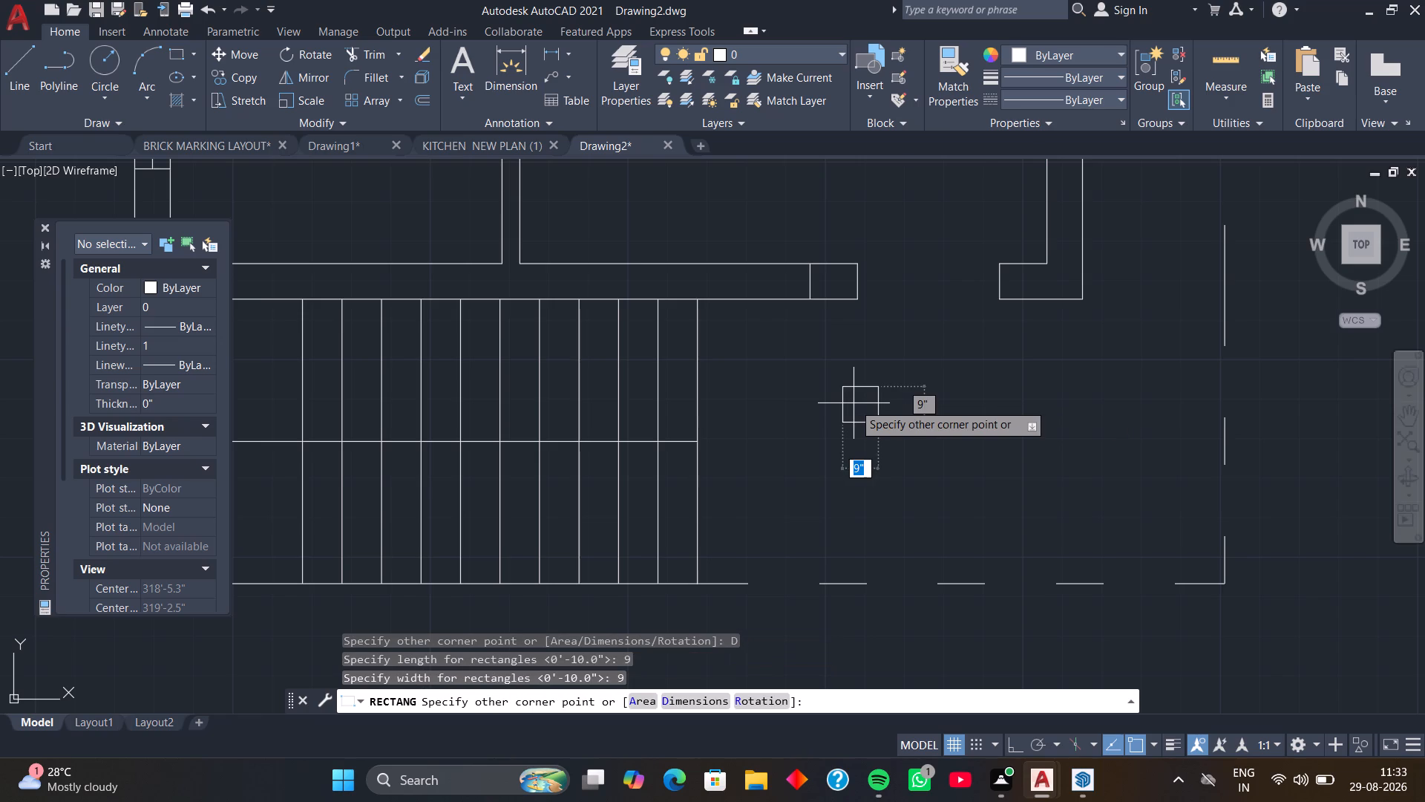
left_click(919, 443)
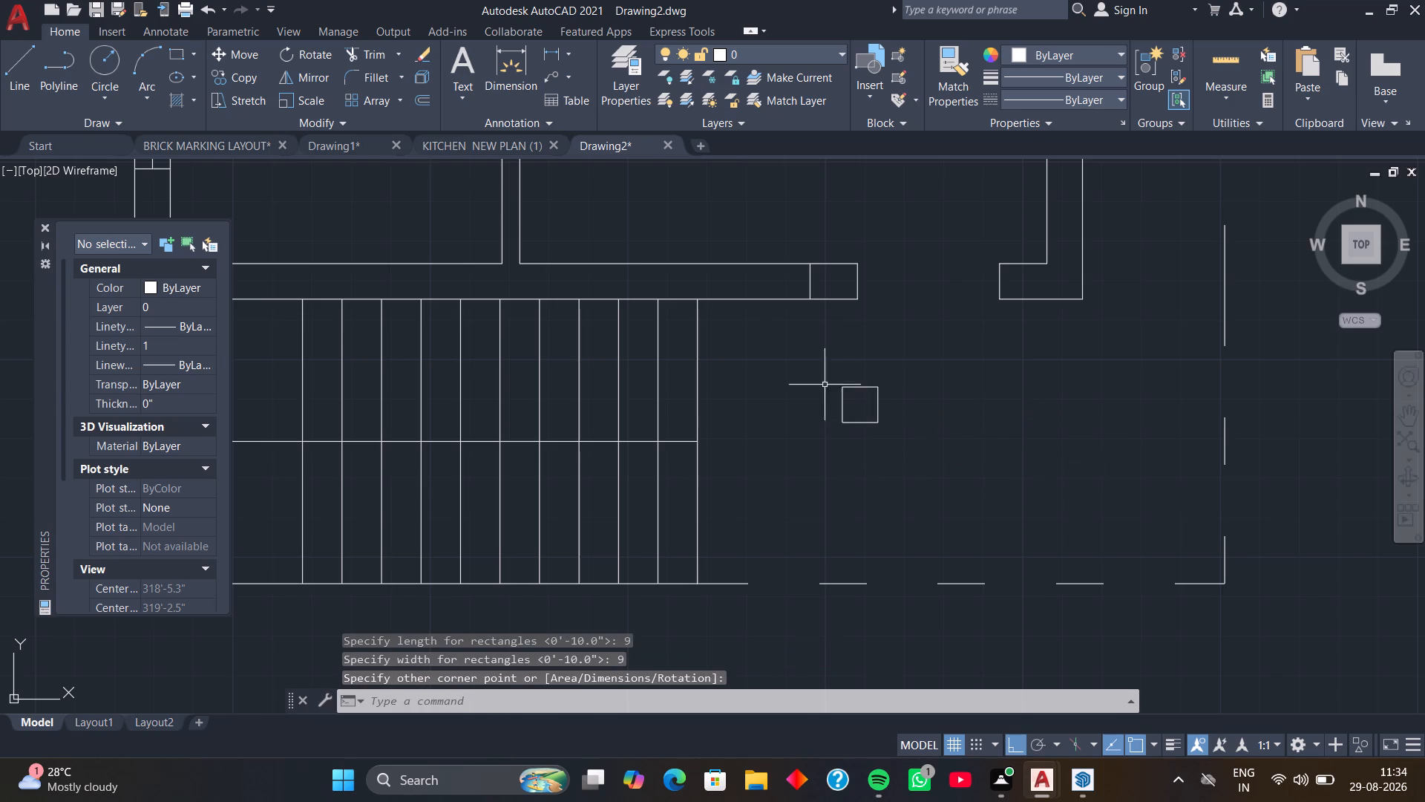
Fill the 9" square with a SOLID hatch in black (0,0,0).
type("H")
key("space")
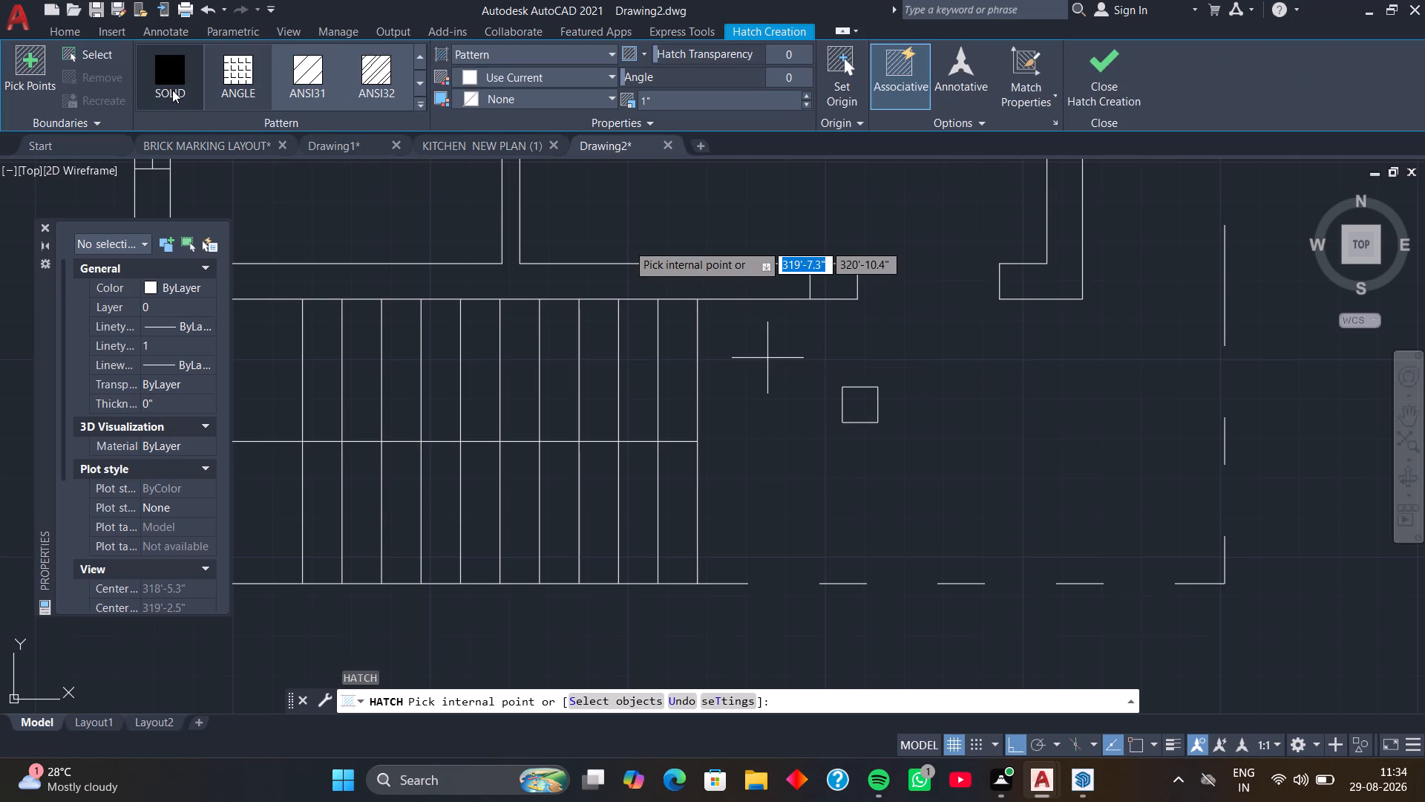
left_click(172, 90)
left_click(606, 76)
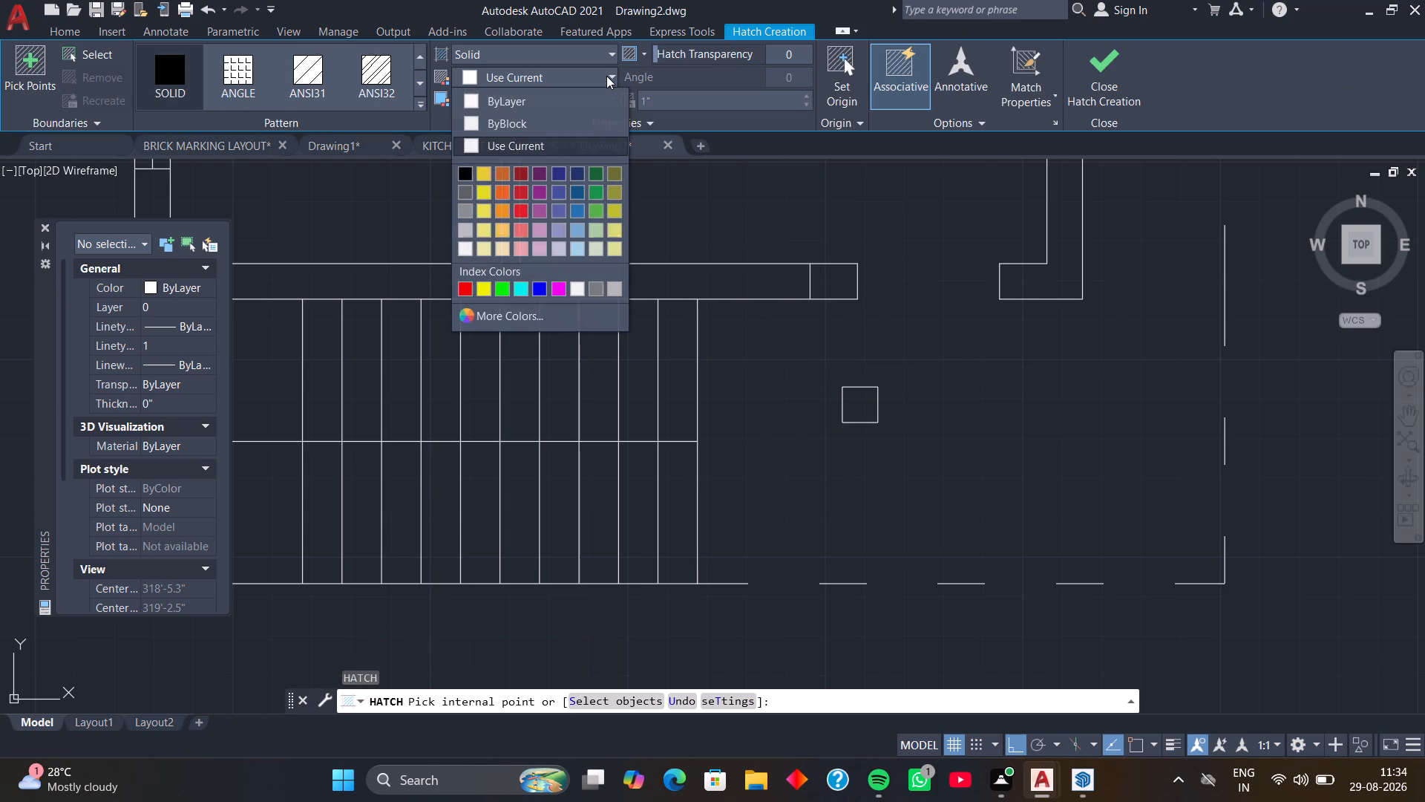
left_click(466, 174)
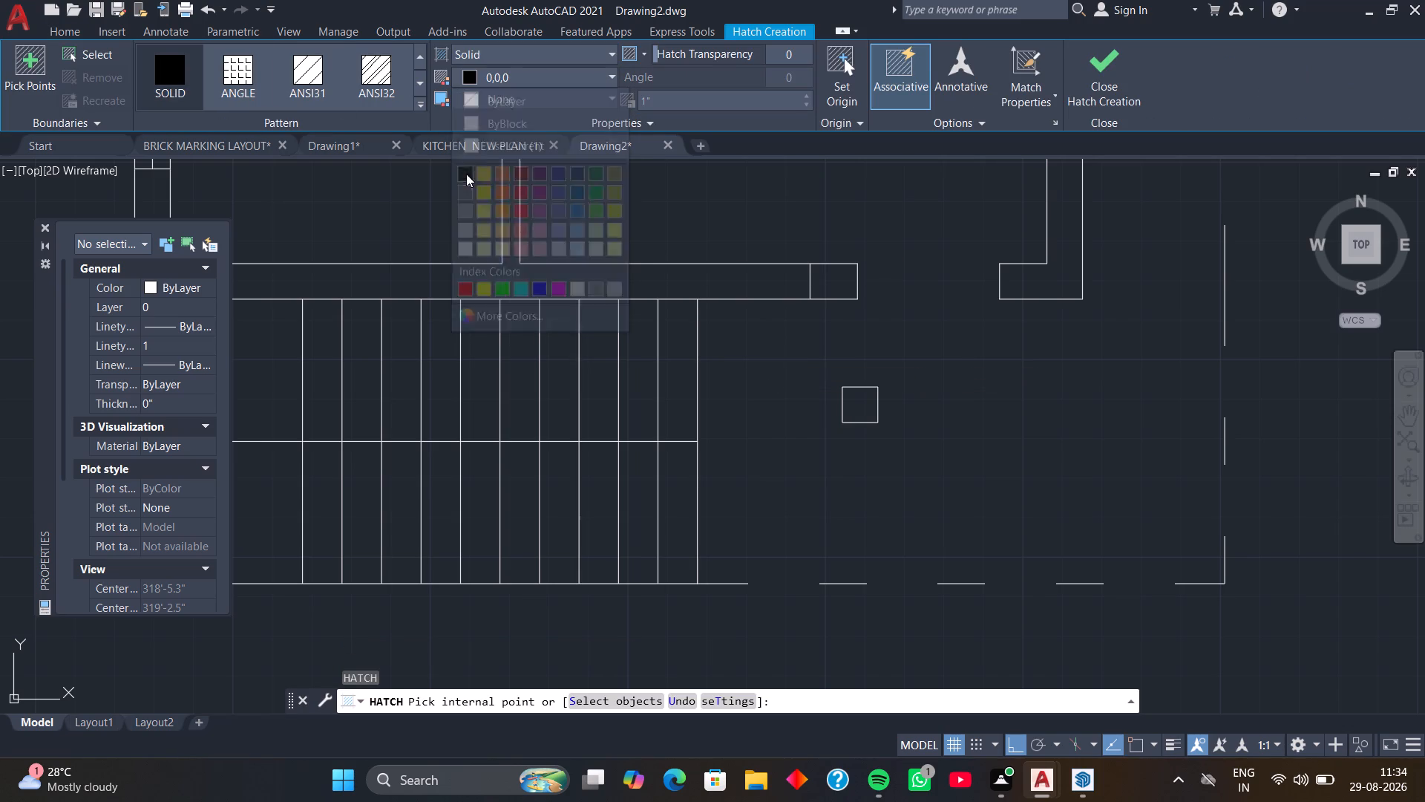
left_click(865, 405)
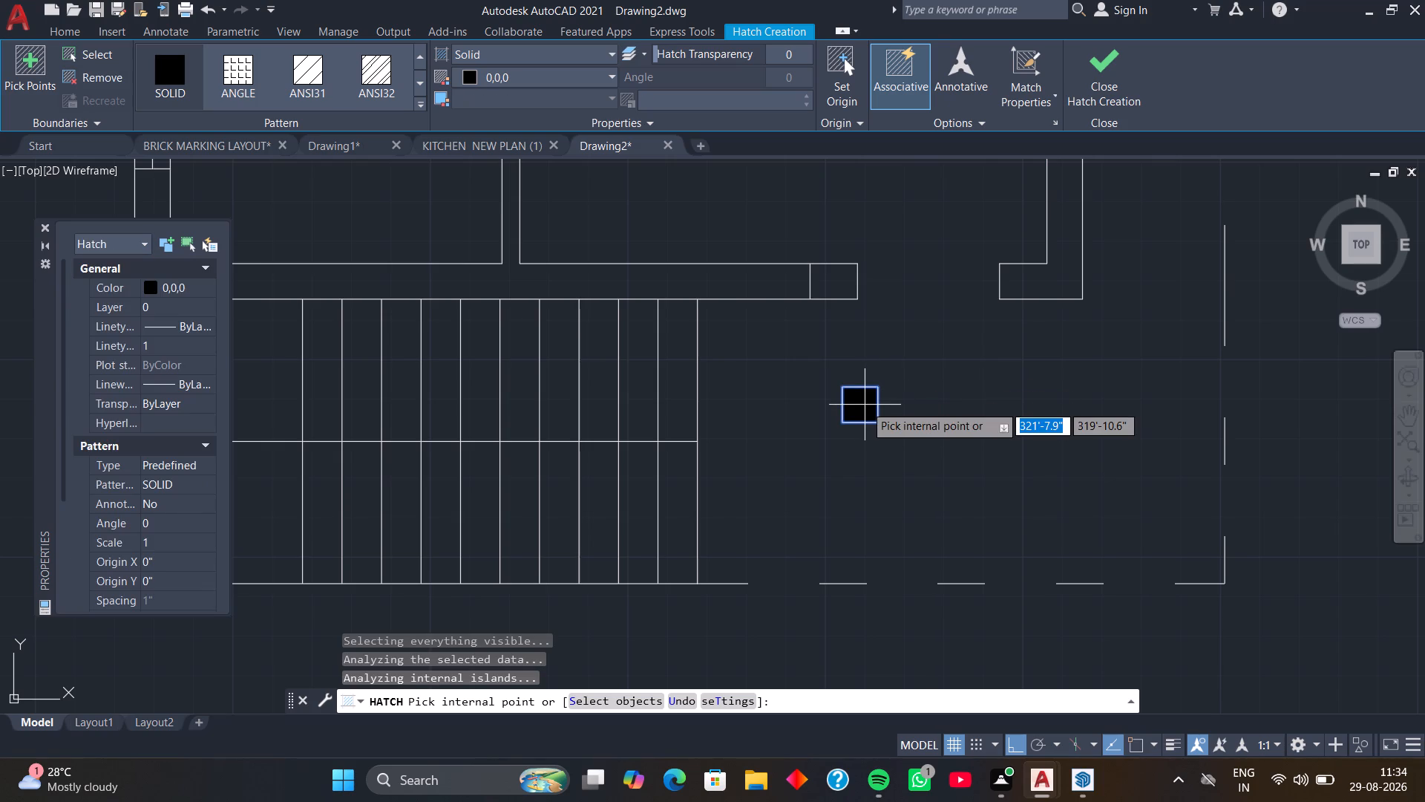
key("space")
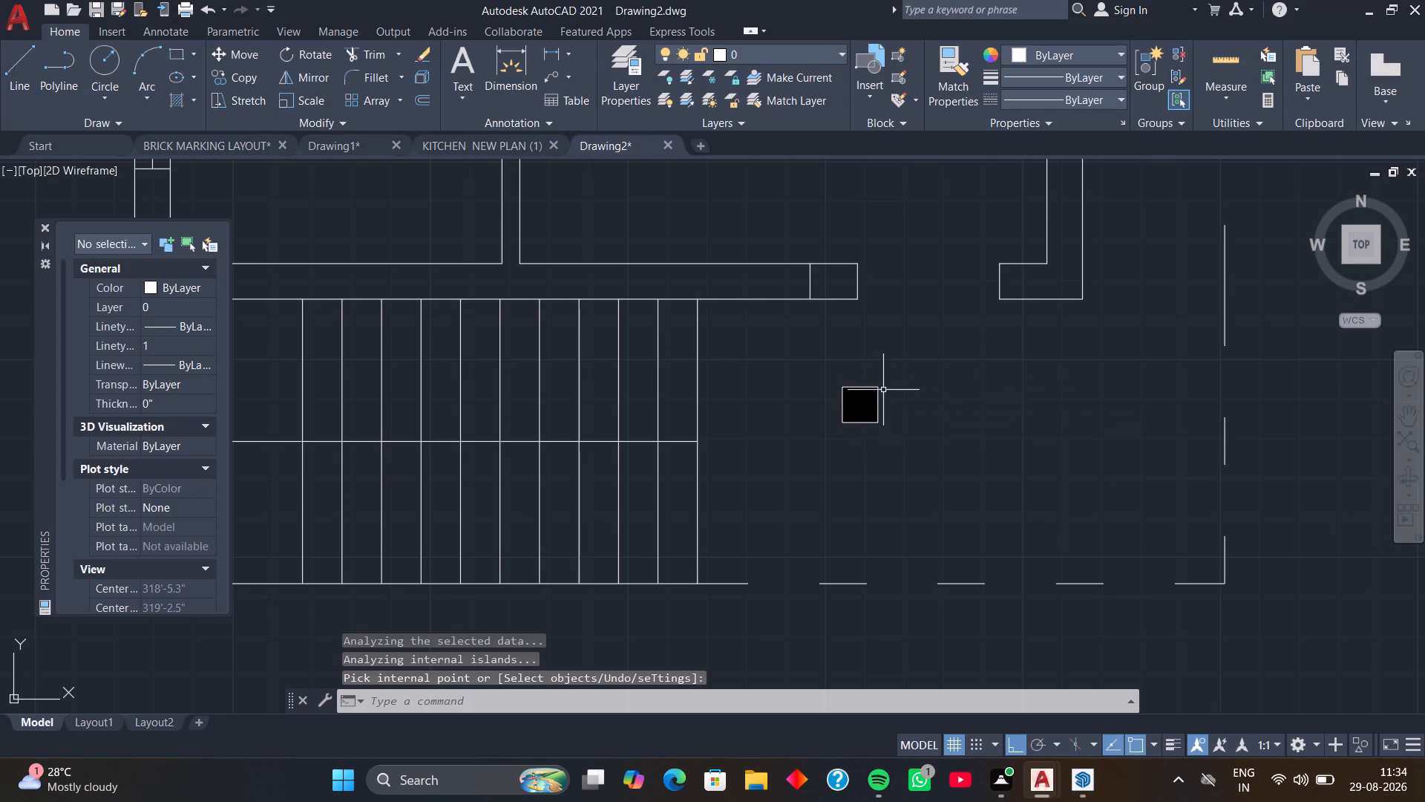
Set the square's outline colour to black (0,0,0).
left_click(877, 387)
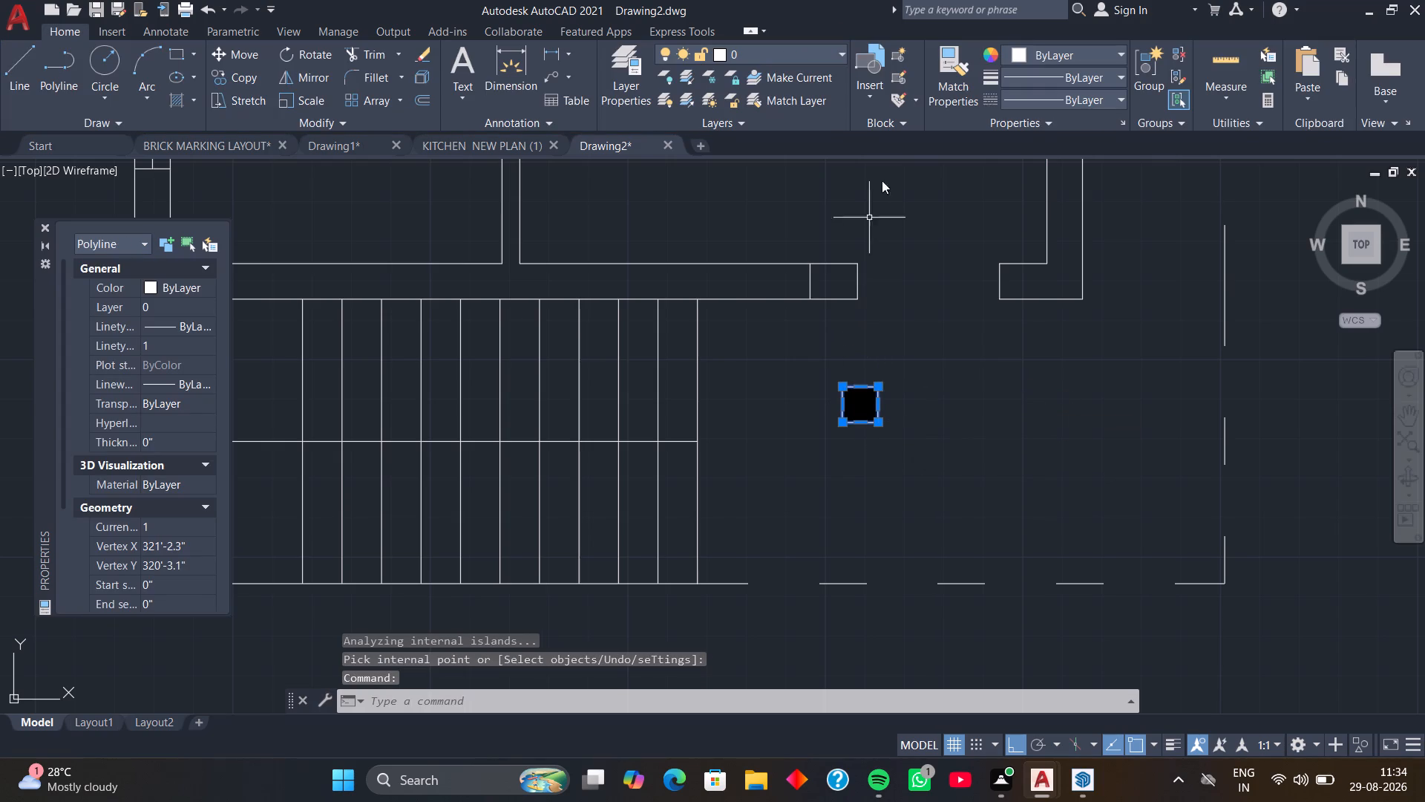
left_click(1118, 47)
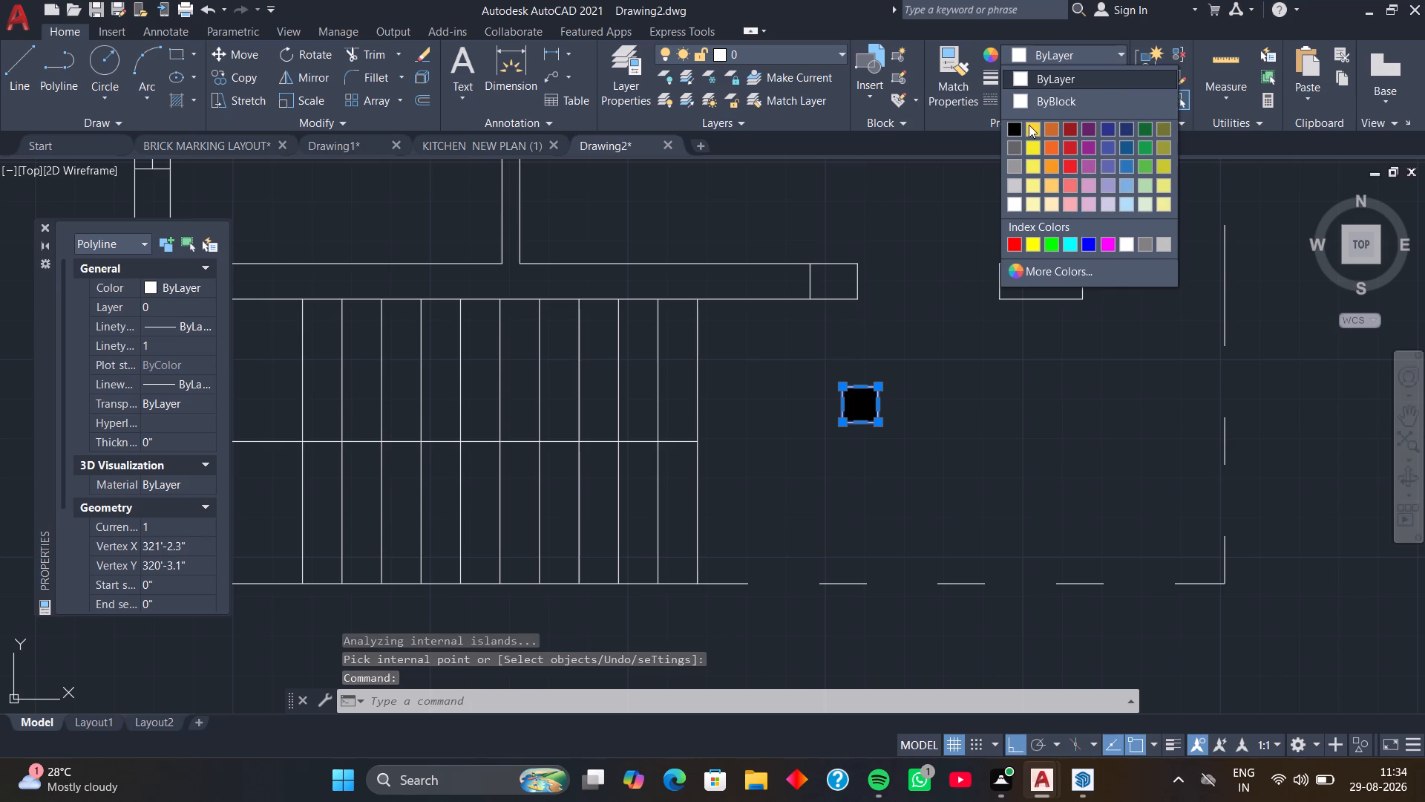
left_click(1016, 127)
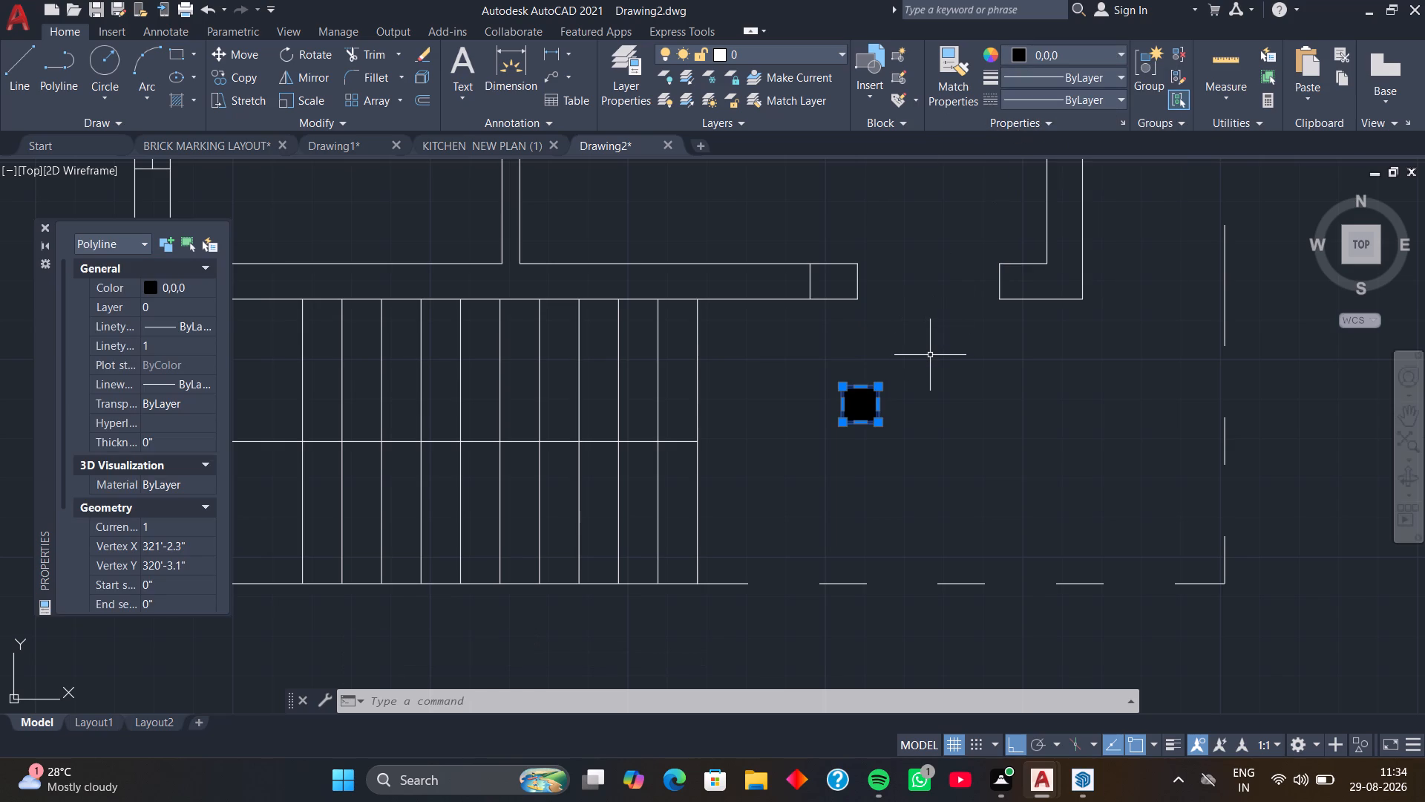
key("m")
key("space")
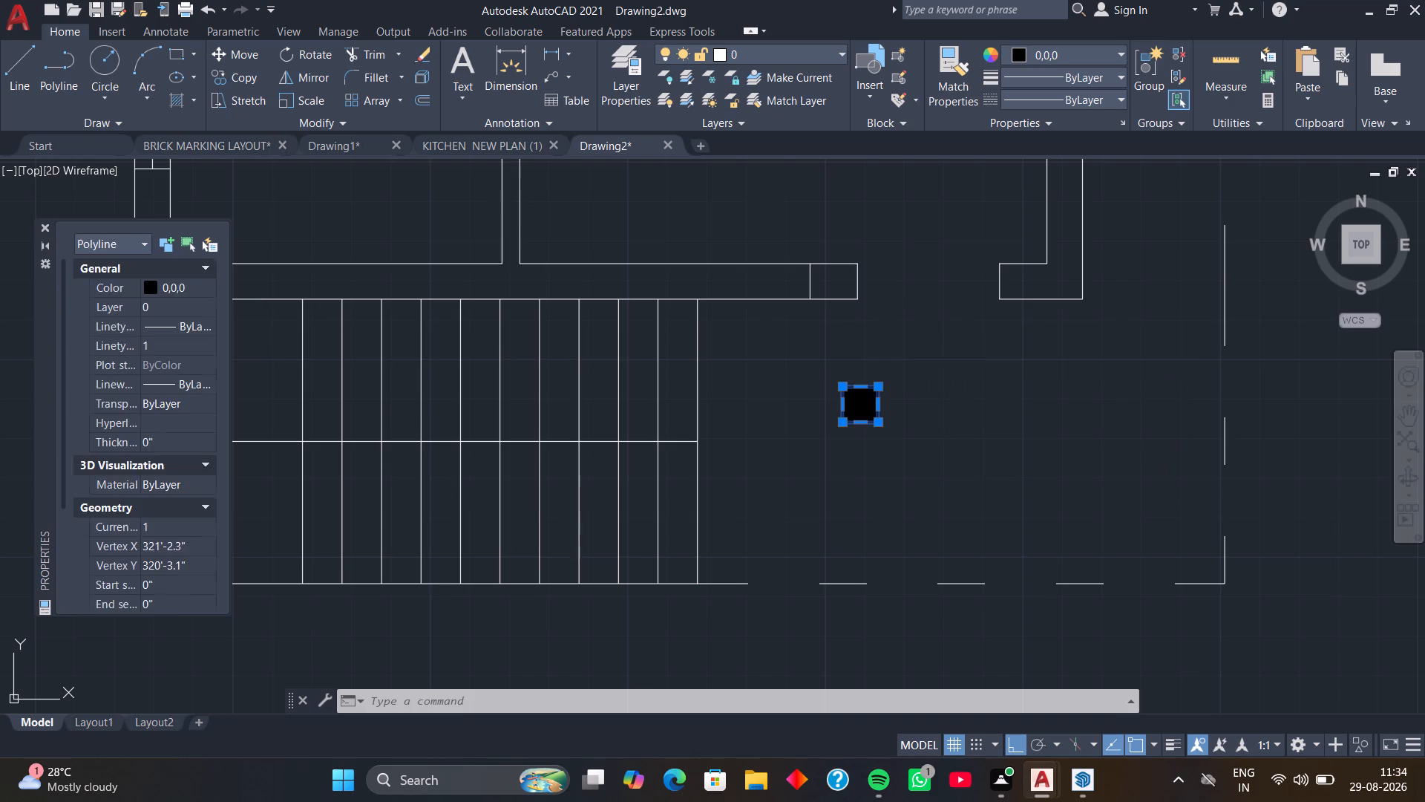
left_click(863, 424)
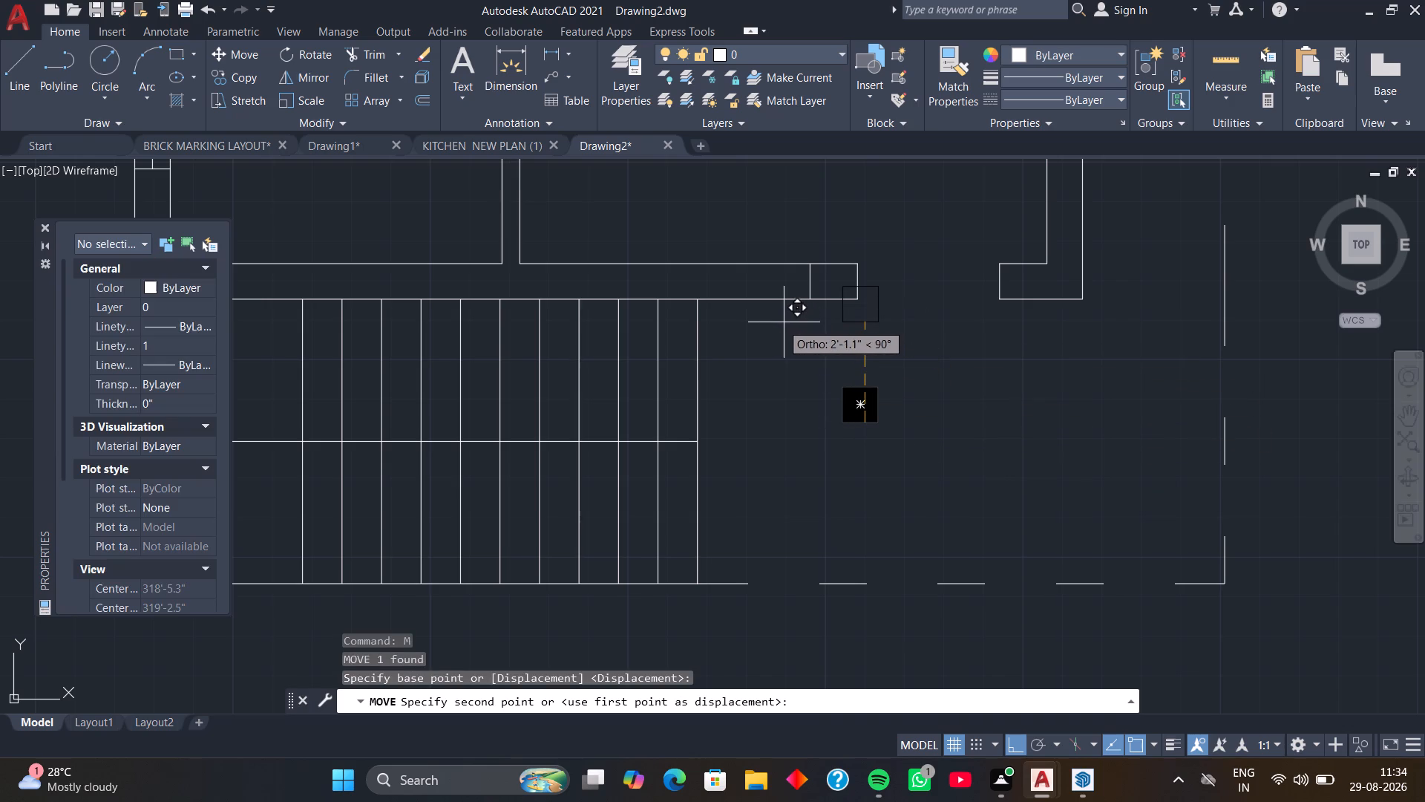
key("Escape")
Move the black 9" square with its hatch into the bottom wall, its bottom-edge midpoint on the top end of the staircase's right edge line.
left_click(813, 357)
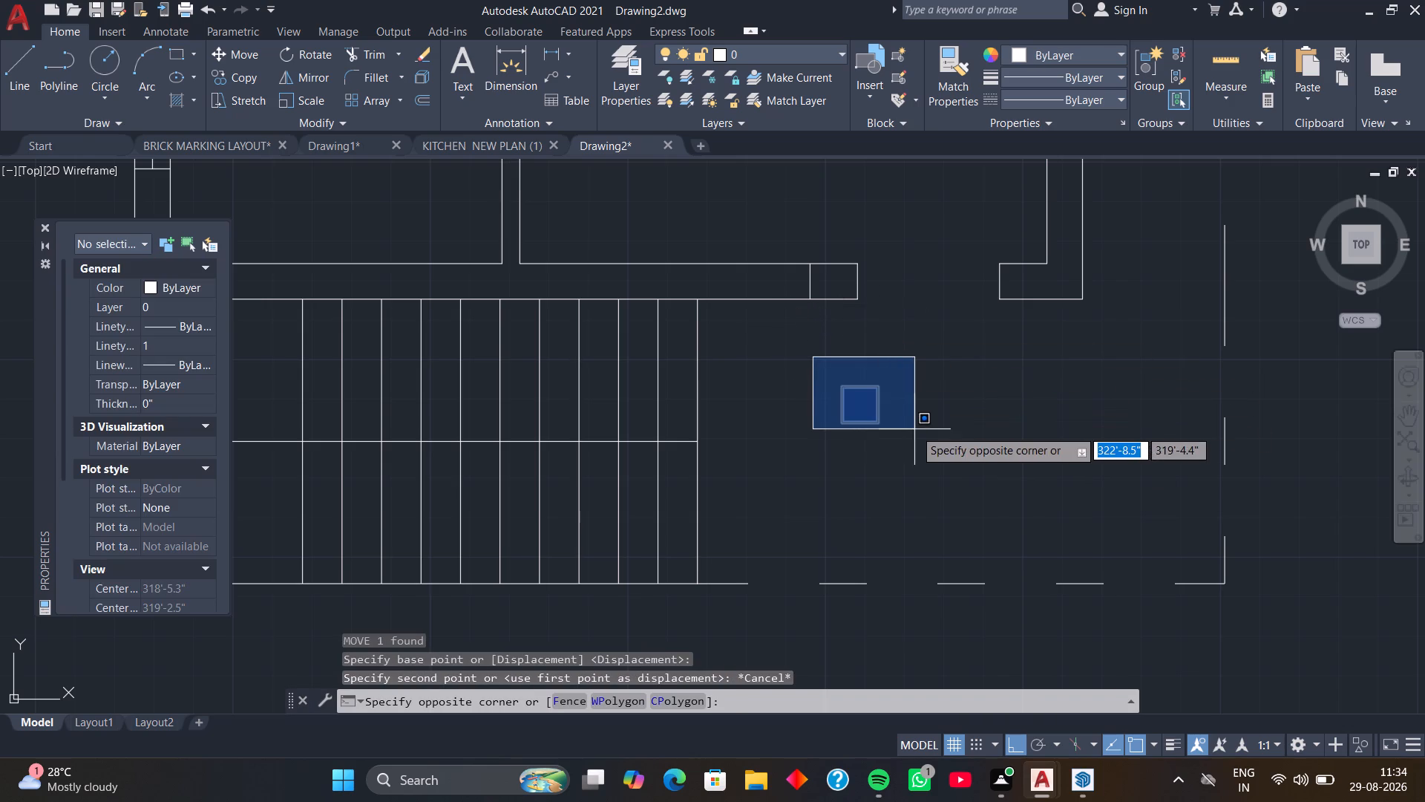
left_click(917, 433)
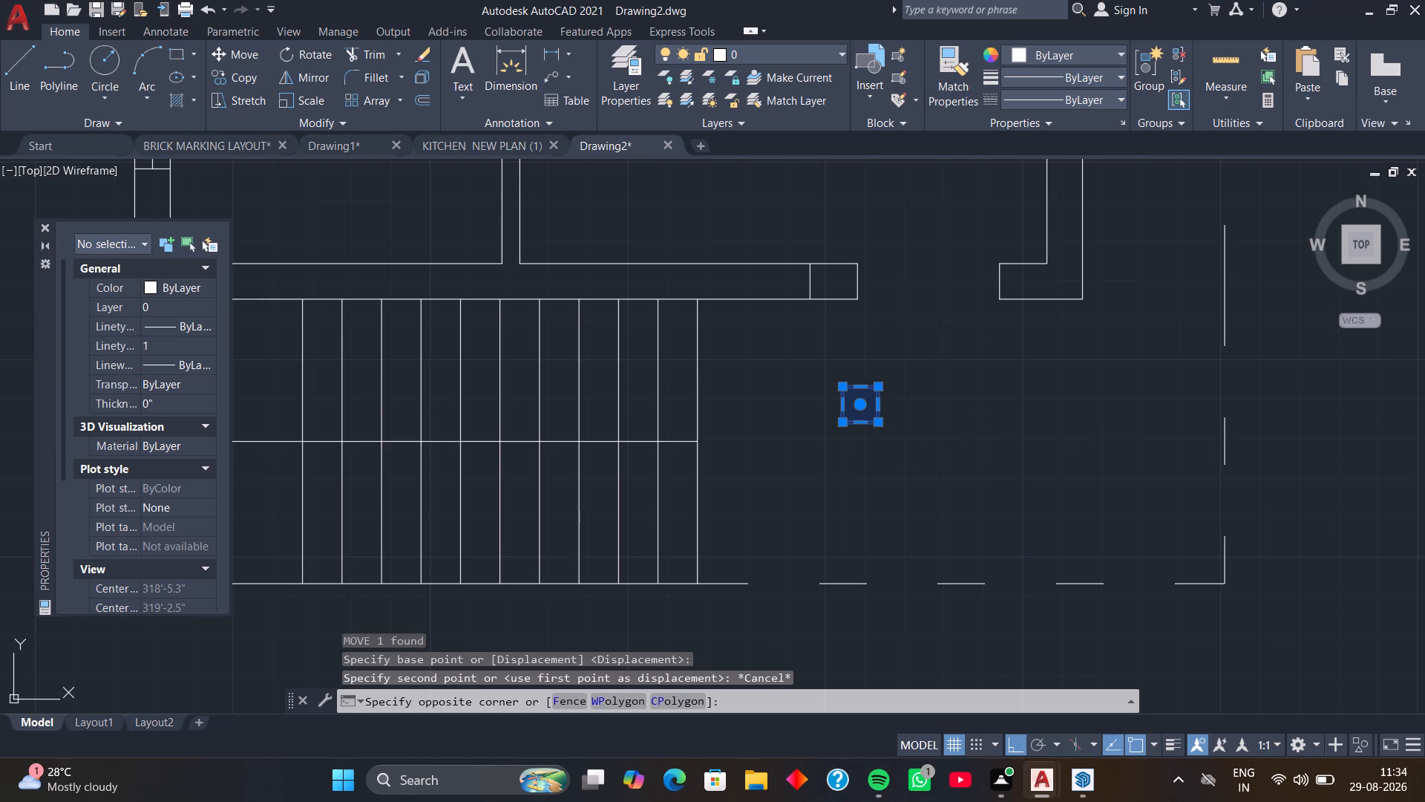
type("M")
key("space")
left_click(856, 426)
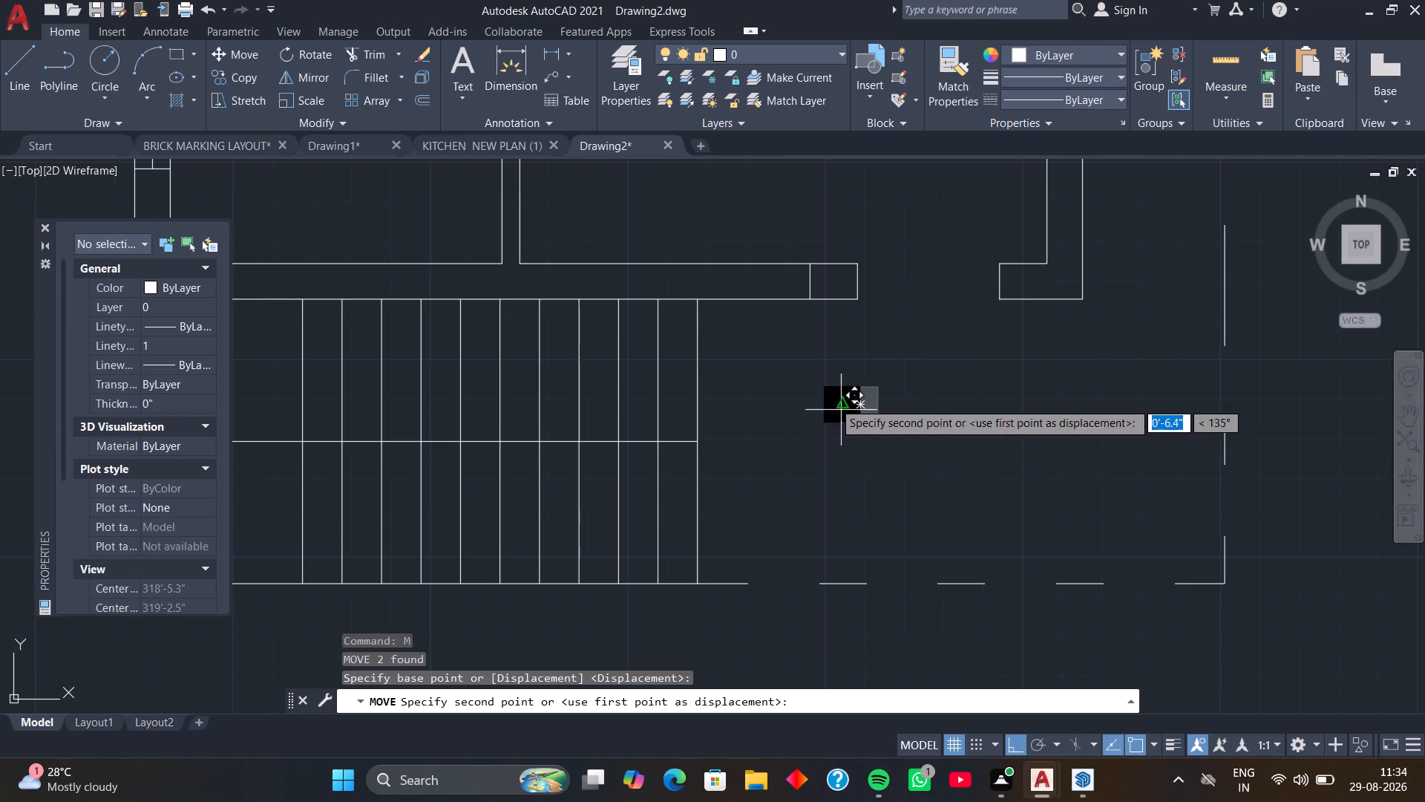
key("F8")
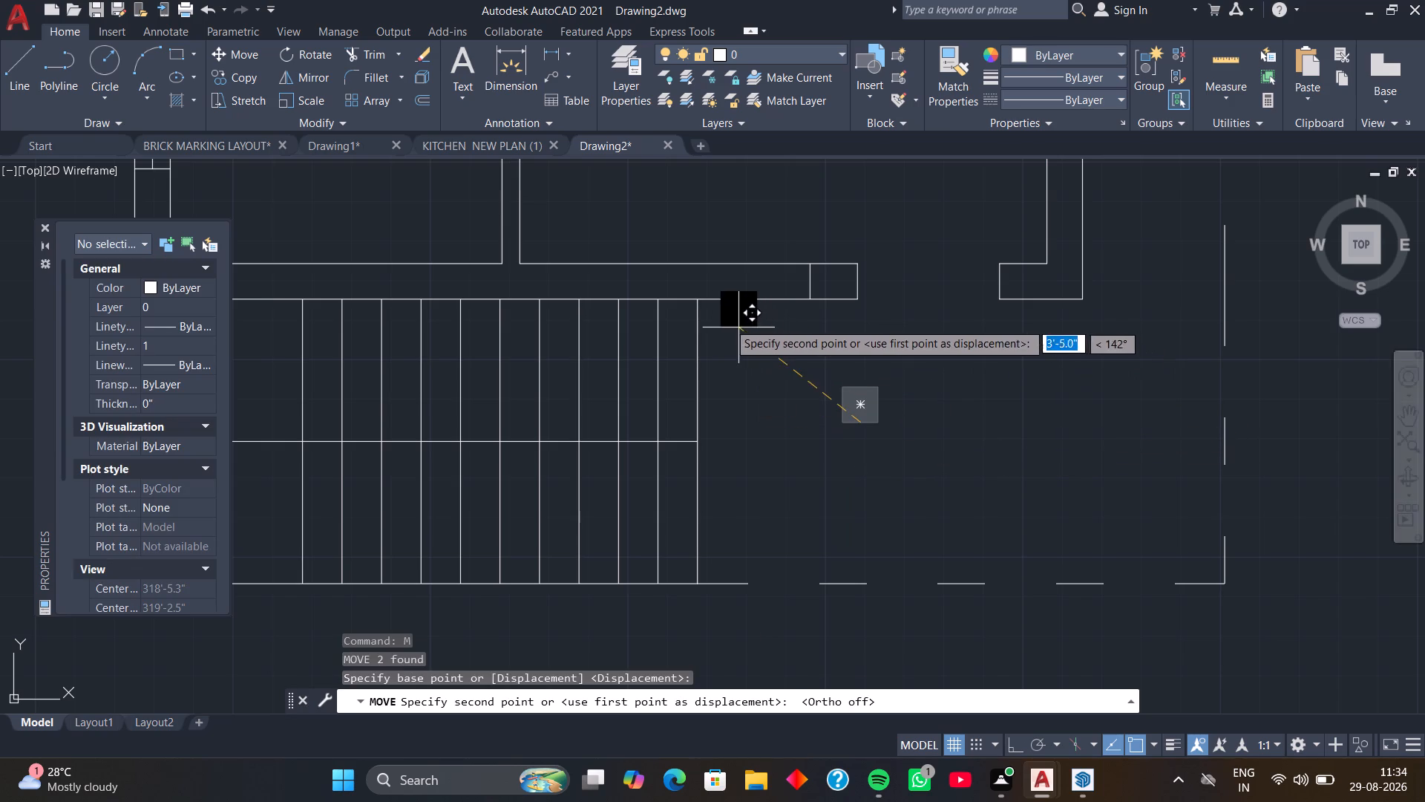
scroll(698, 307, "up", 3)
left_click(681, 271)
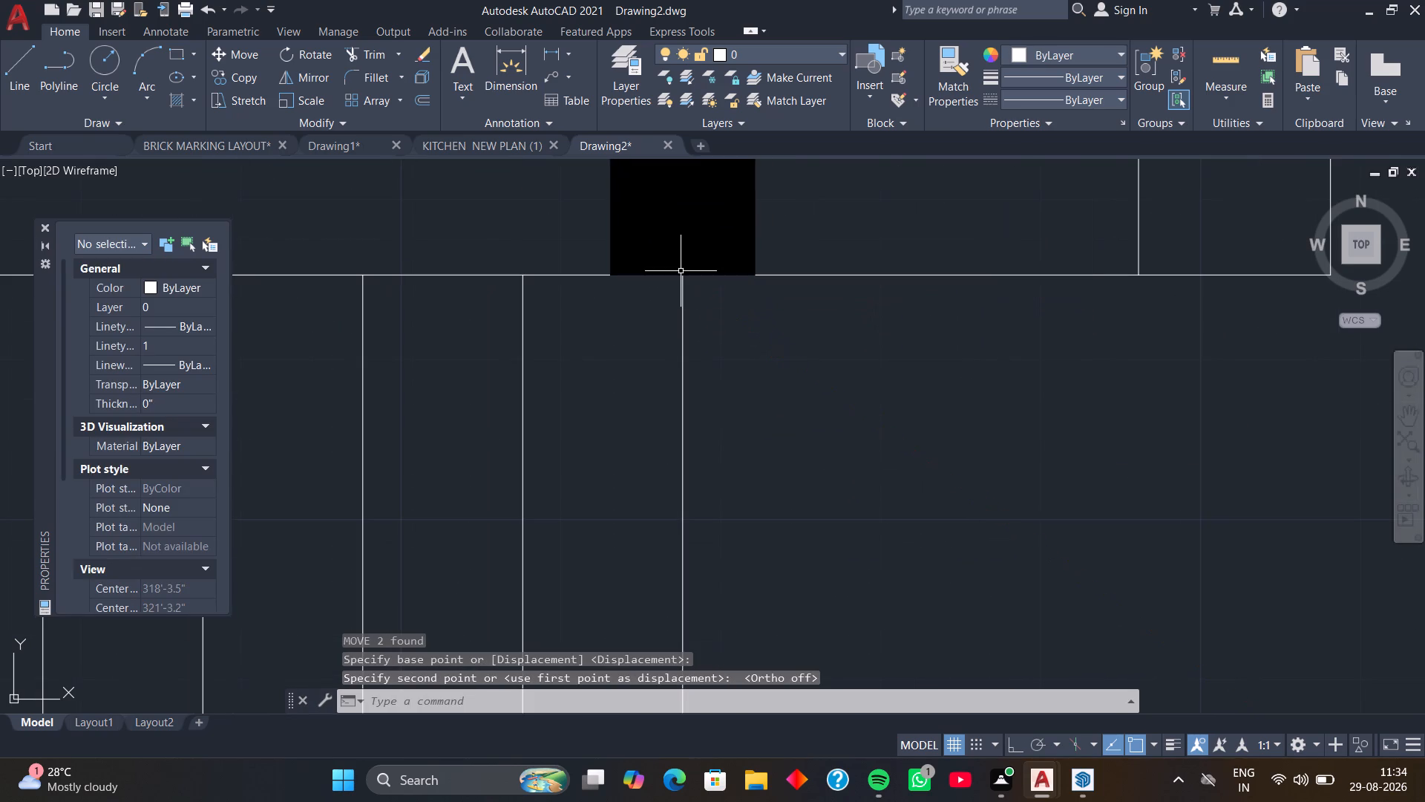
Delete the jamb line copy in the bottom wall between the black column and the door opening.
scroll(681, 275, "down", 3)
middle_click_drag(716, 306, 750, 307)
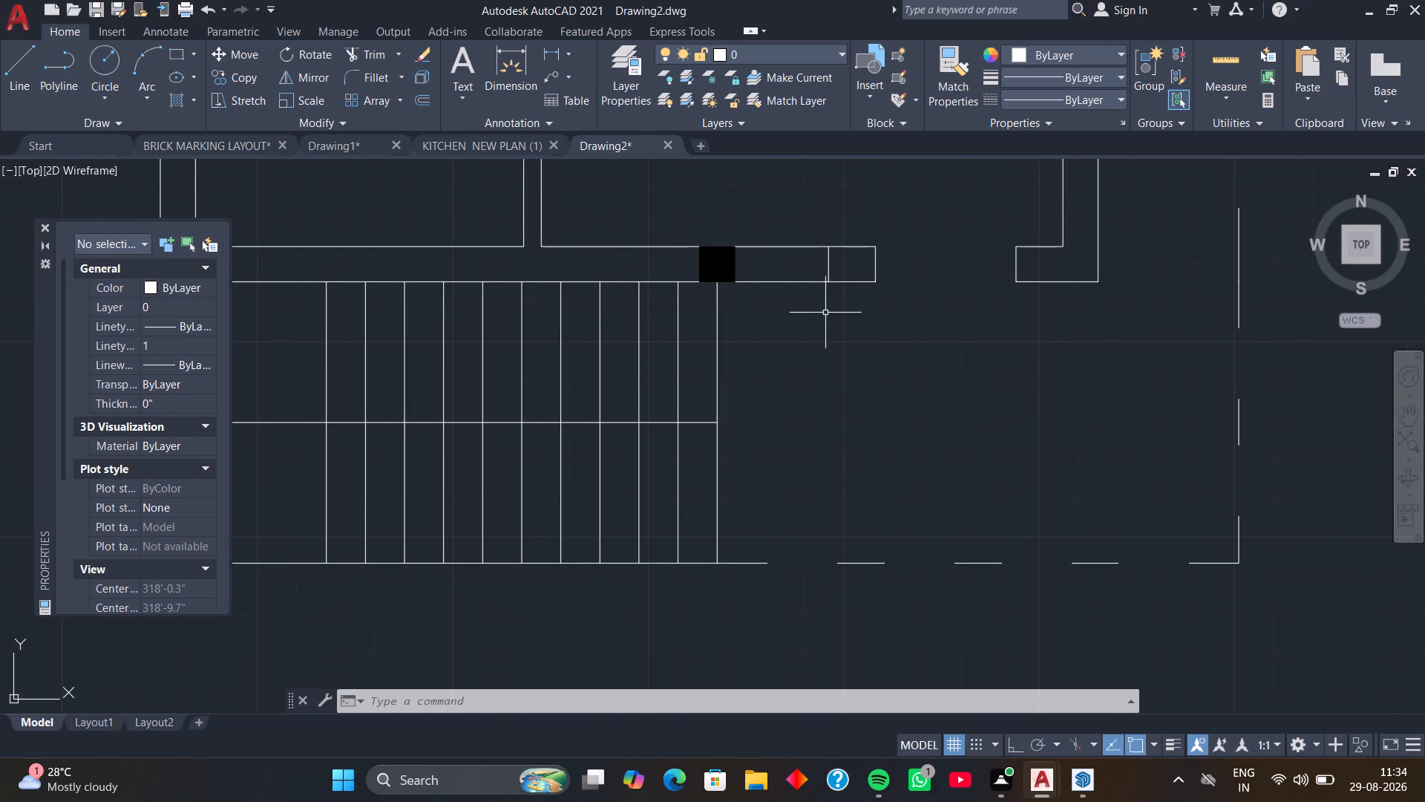
left_click(829, 258)
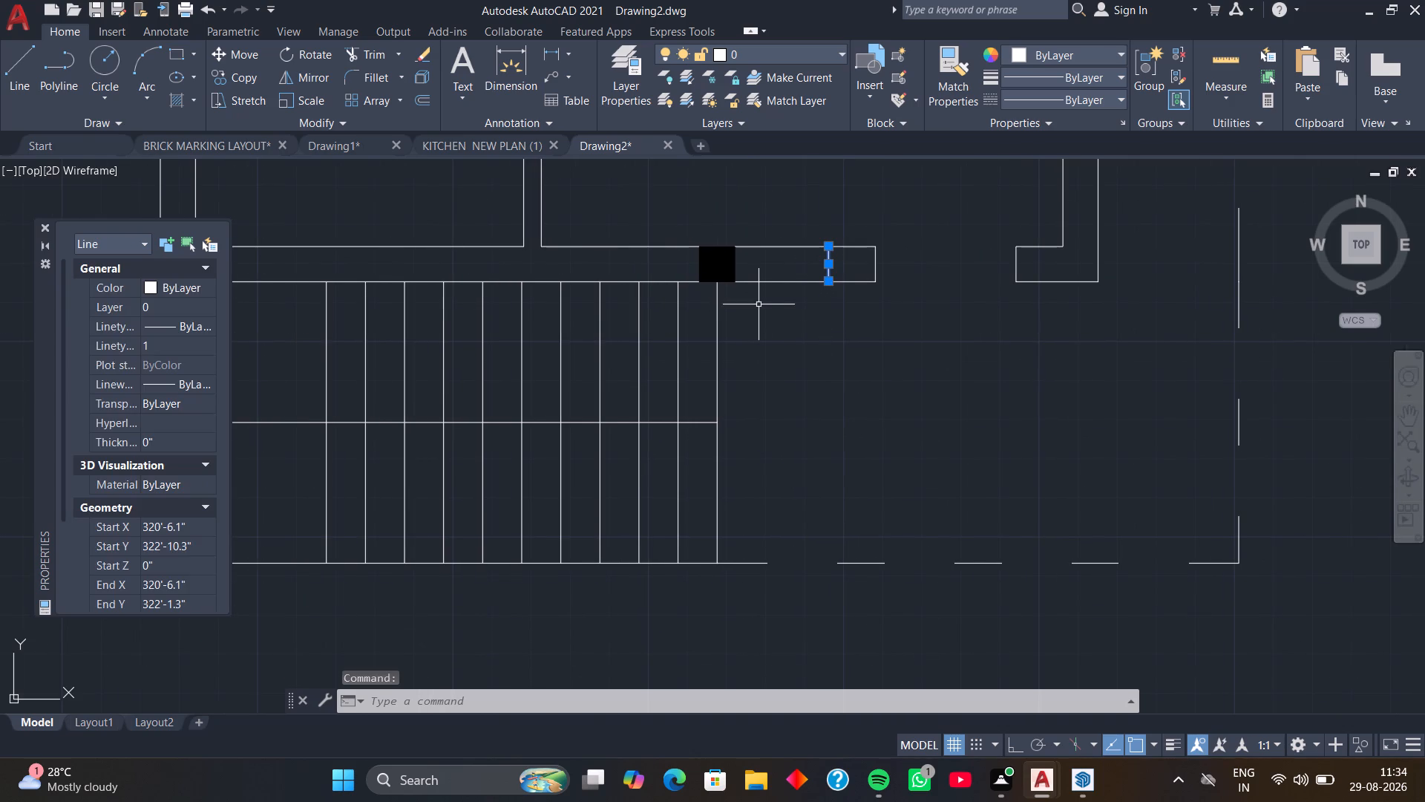
key("Delete")
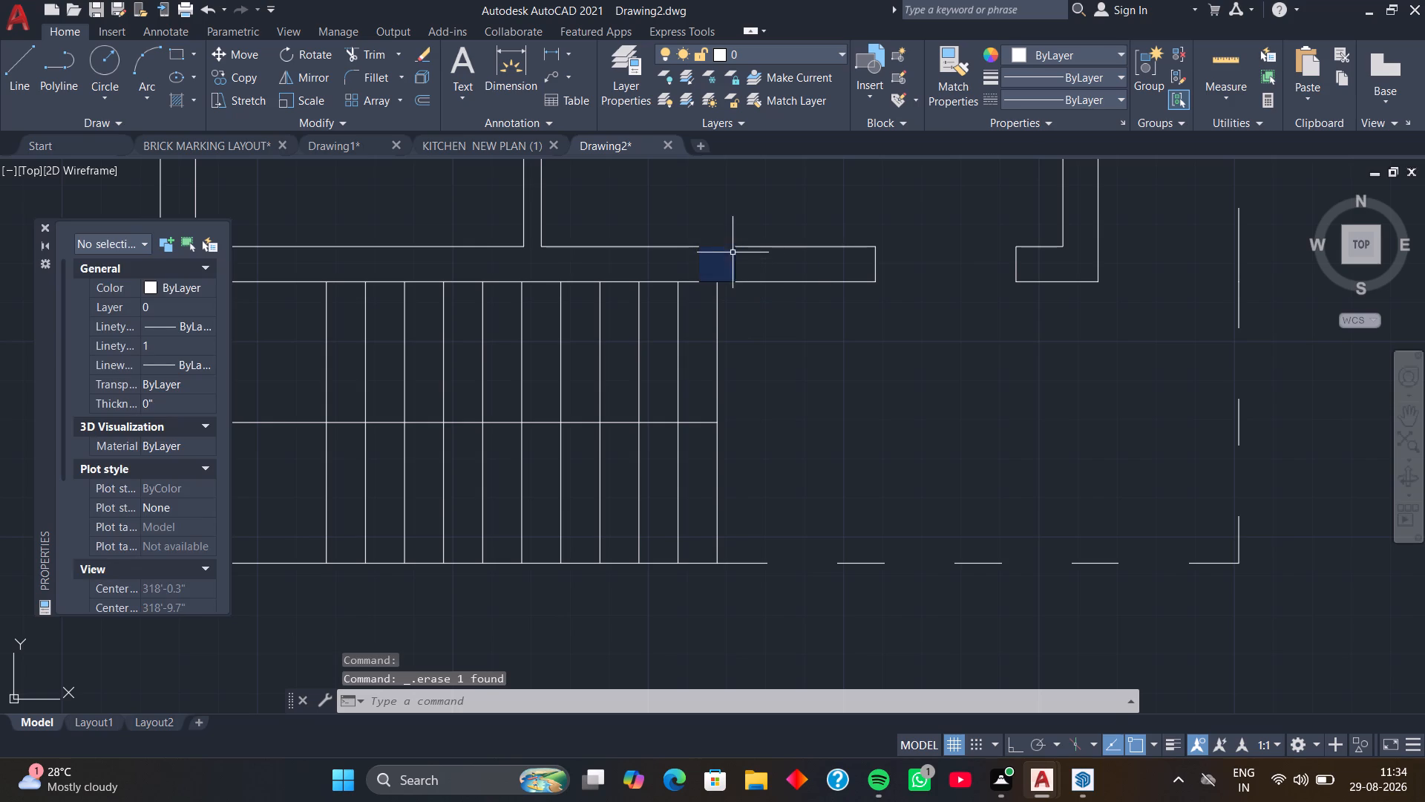
Copy the left jamb line of the bottom-wall door opening 2' to the left along the wall.
left_click(874, 257)
type("CO")
key("space")
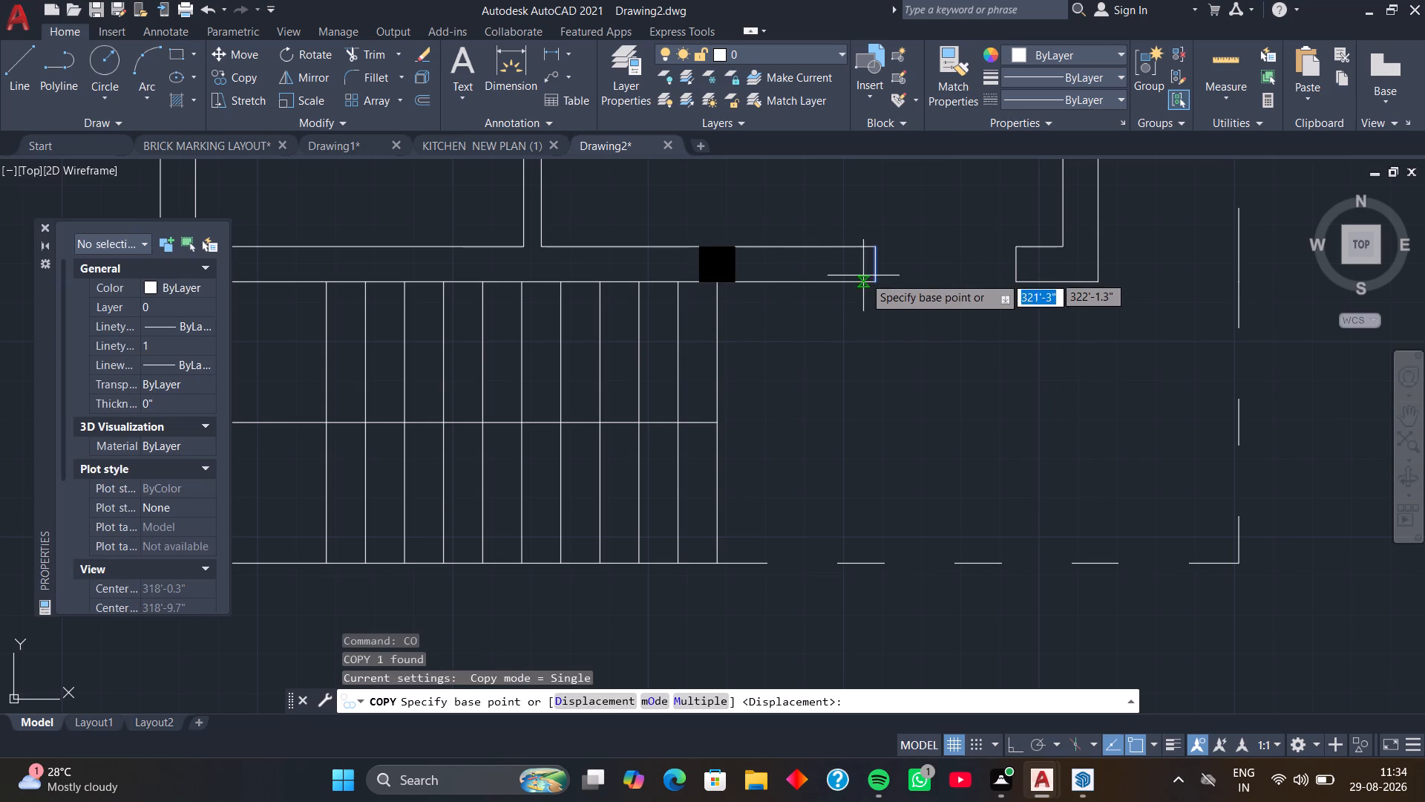
left_click(874, 278)
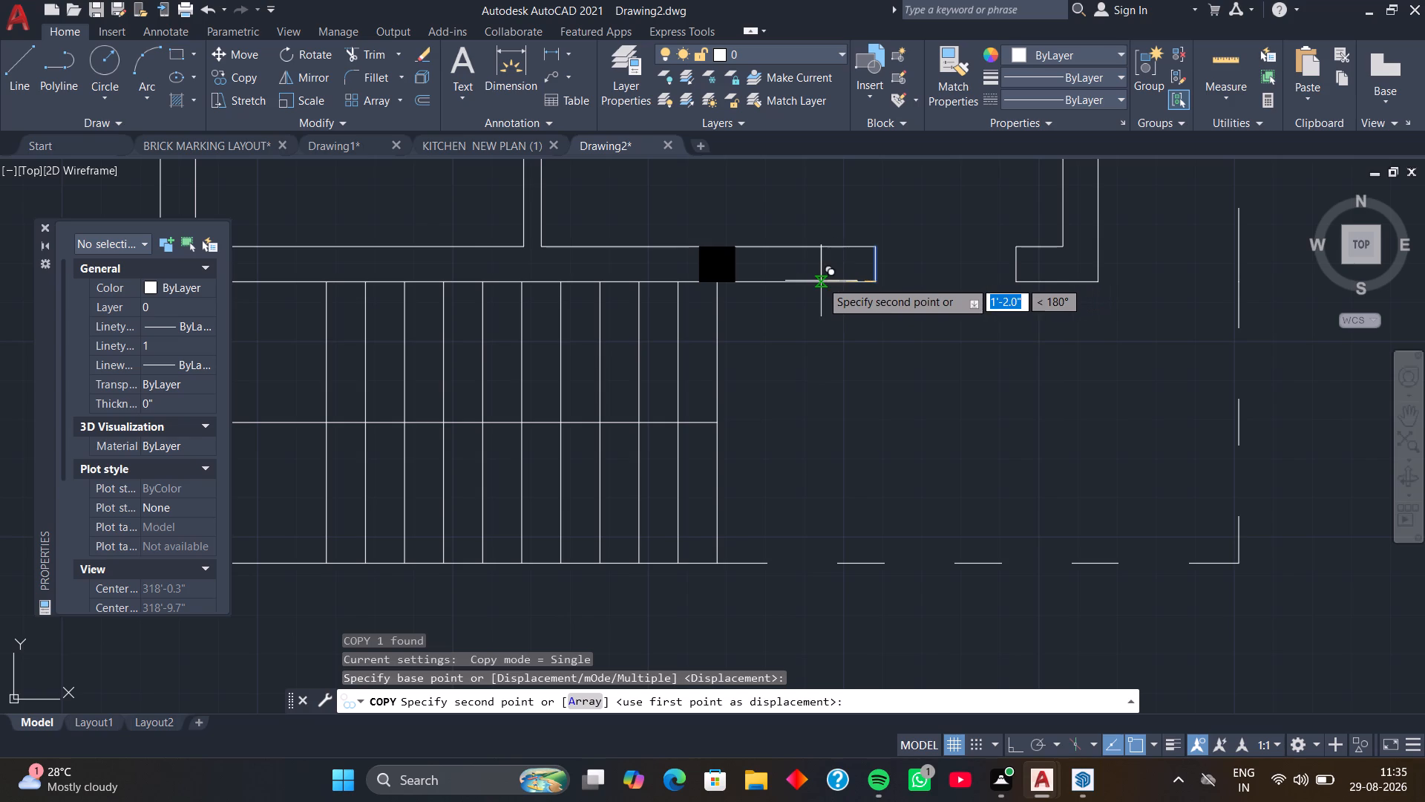
key("F8")
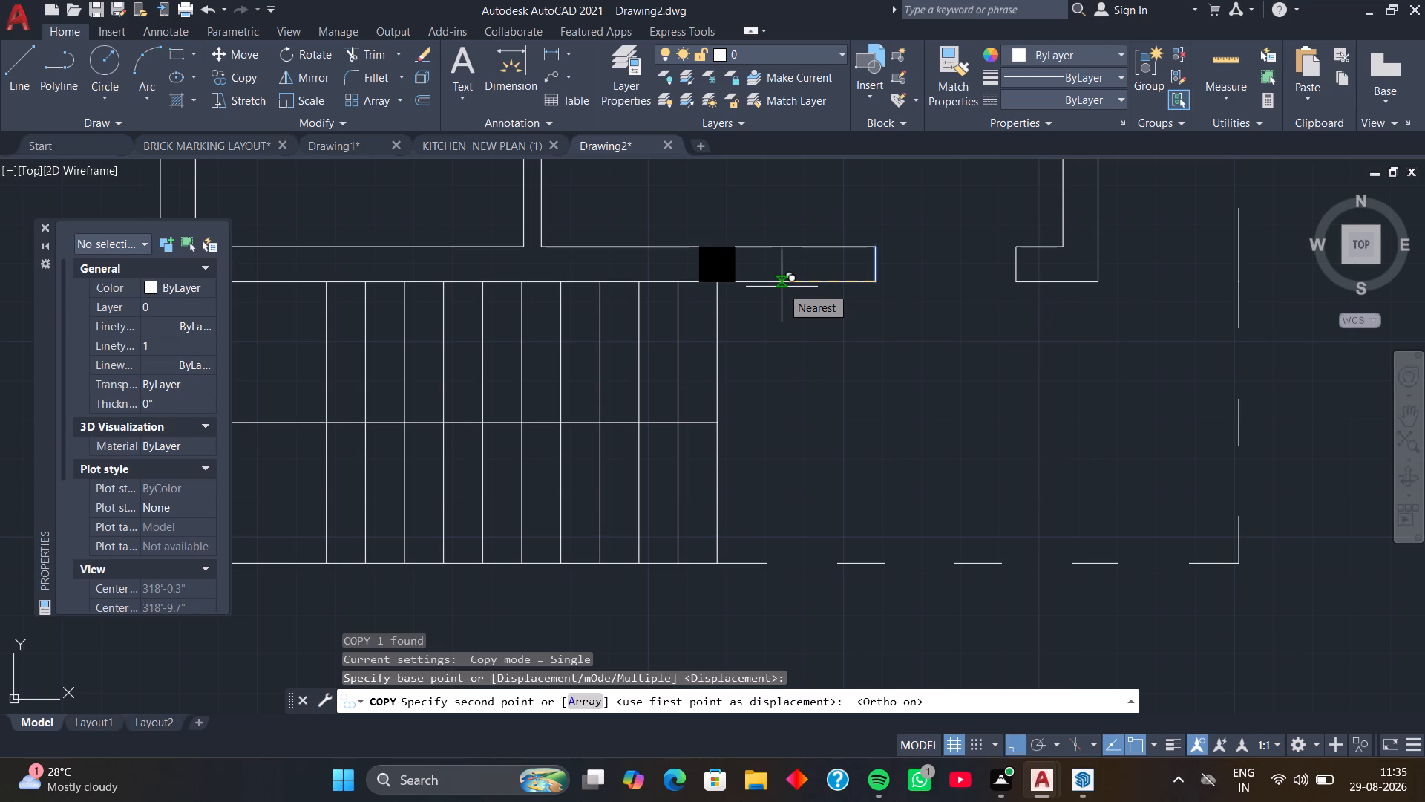
type("2'")
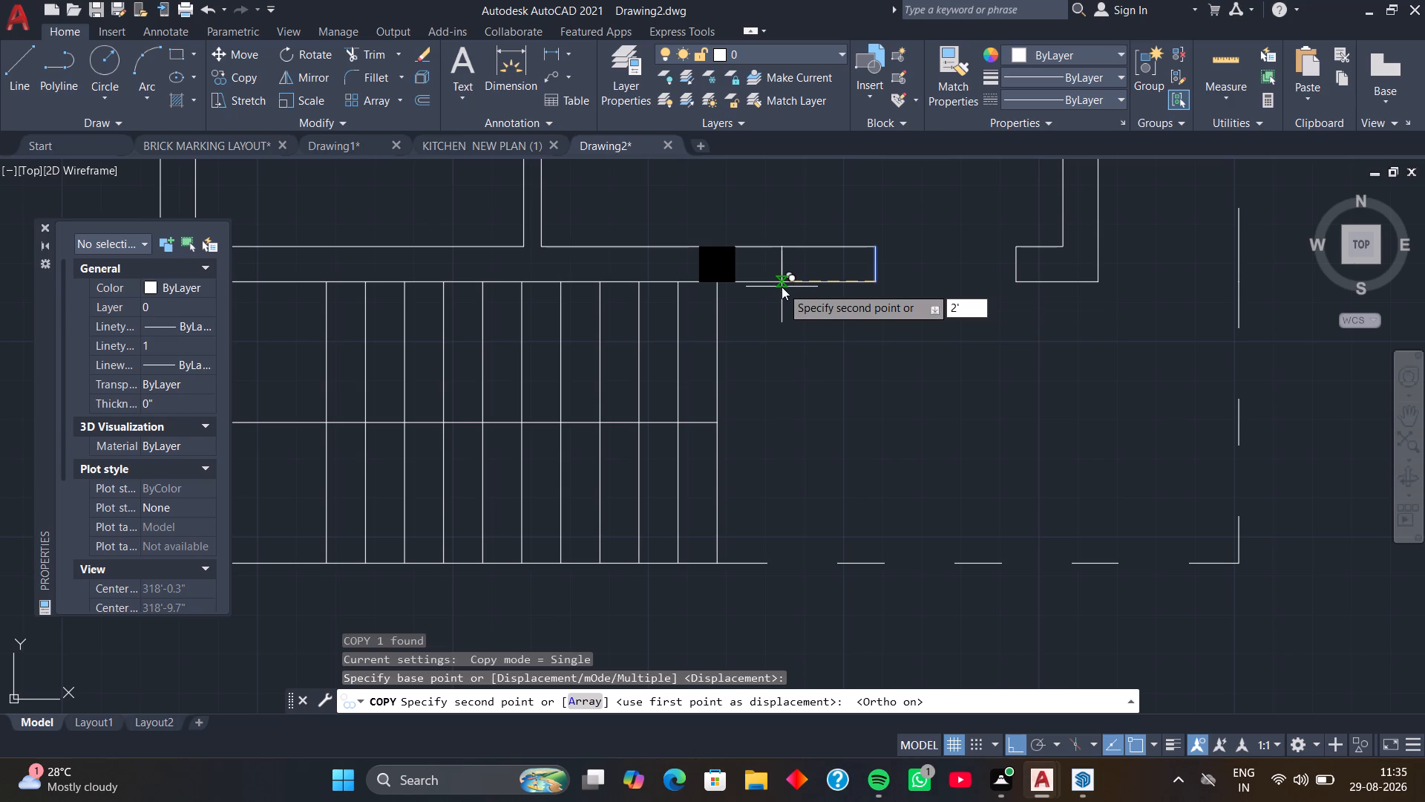
key("Return")
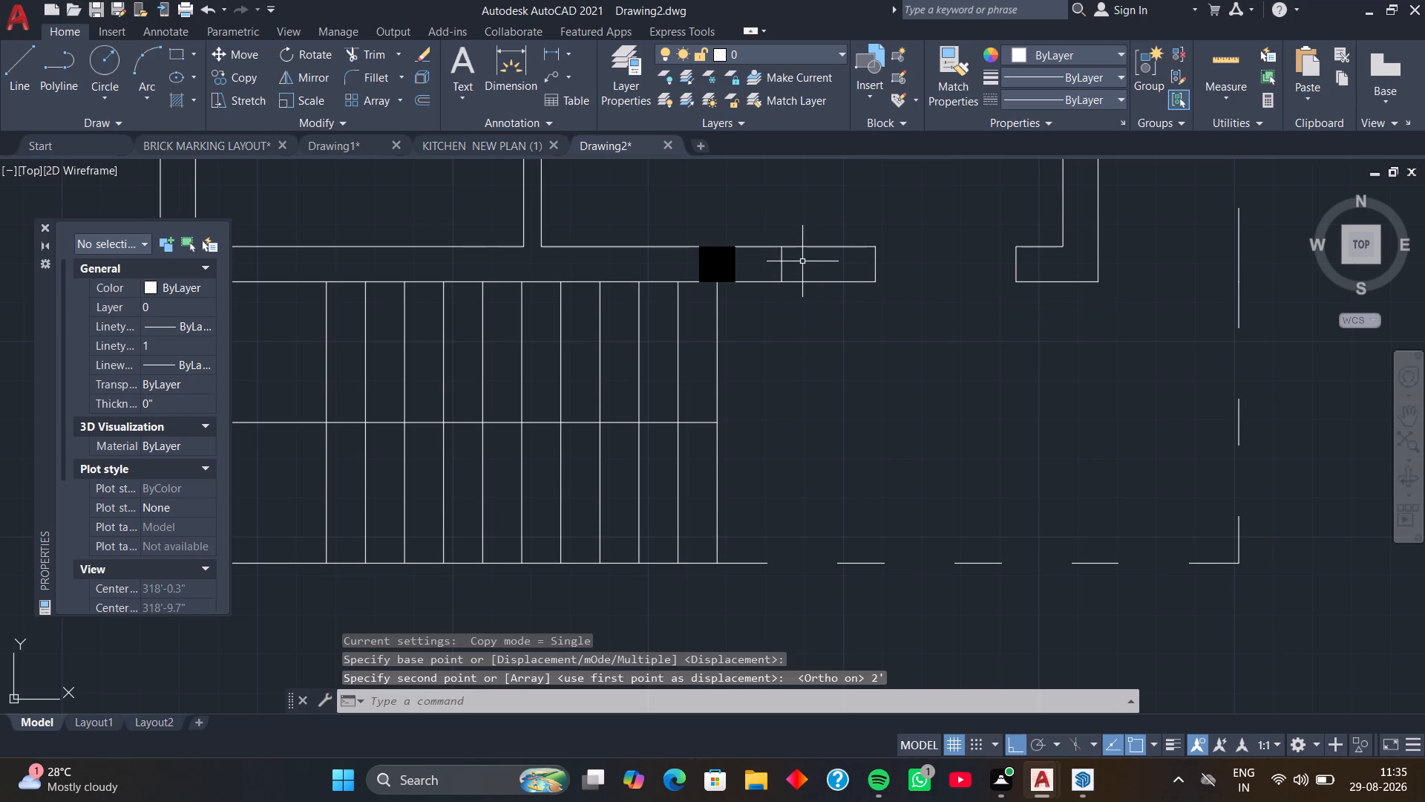
Draw the window's centre line between the midpoints of the copied line and the door jamb in the bottom wall.
type("L")
key("space")
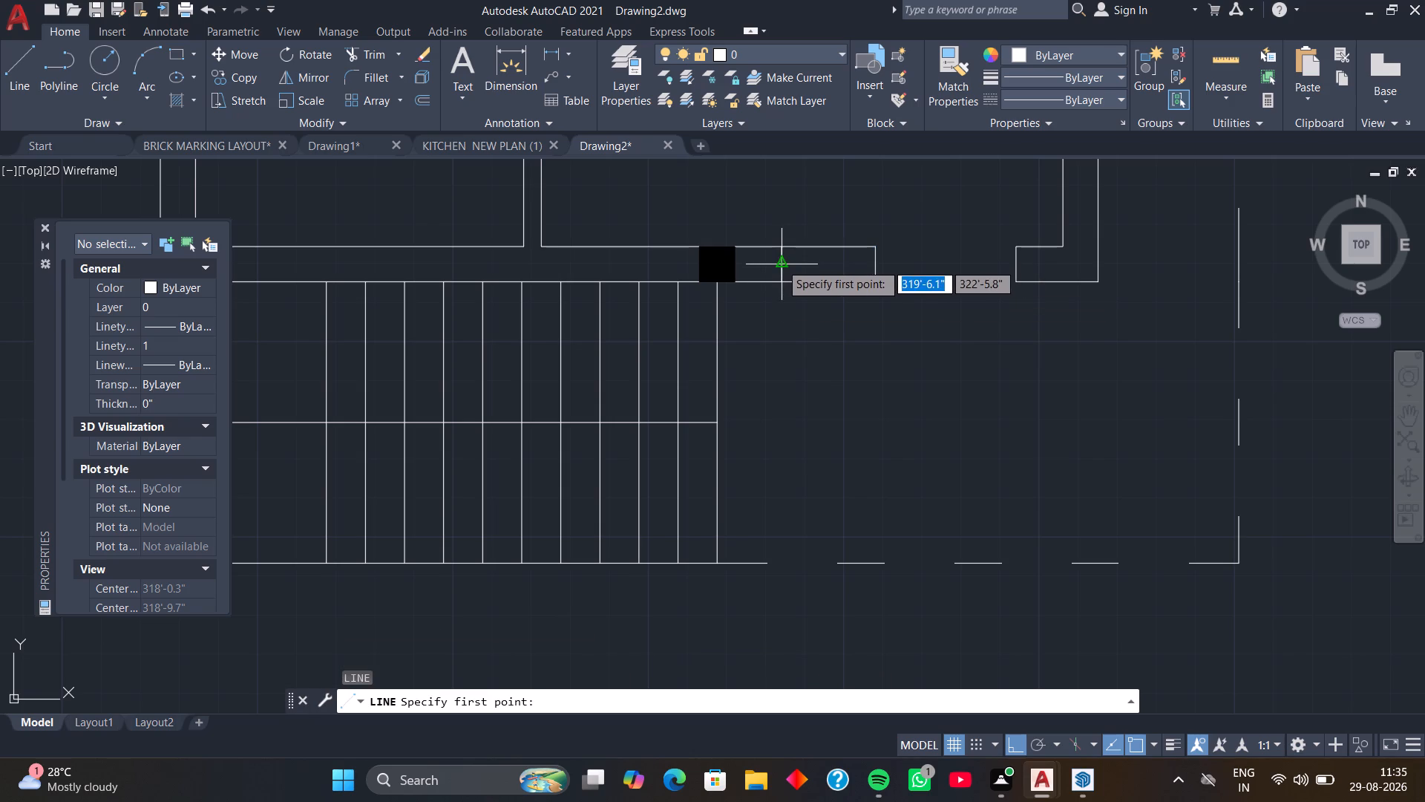
left_click(780, 263)
left_click(877, 267)
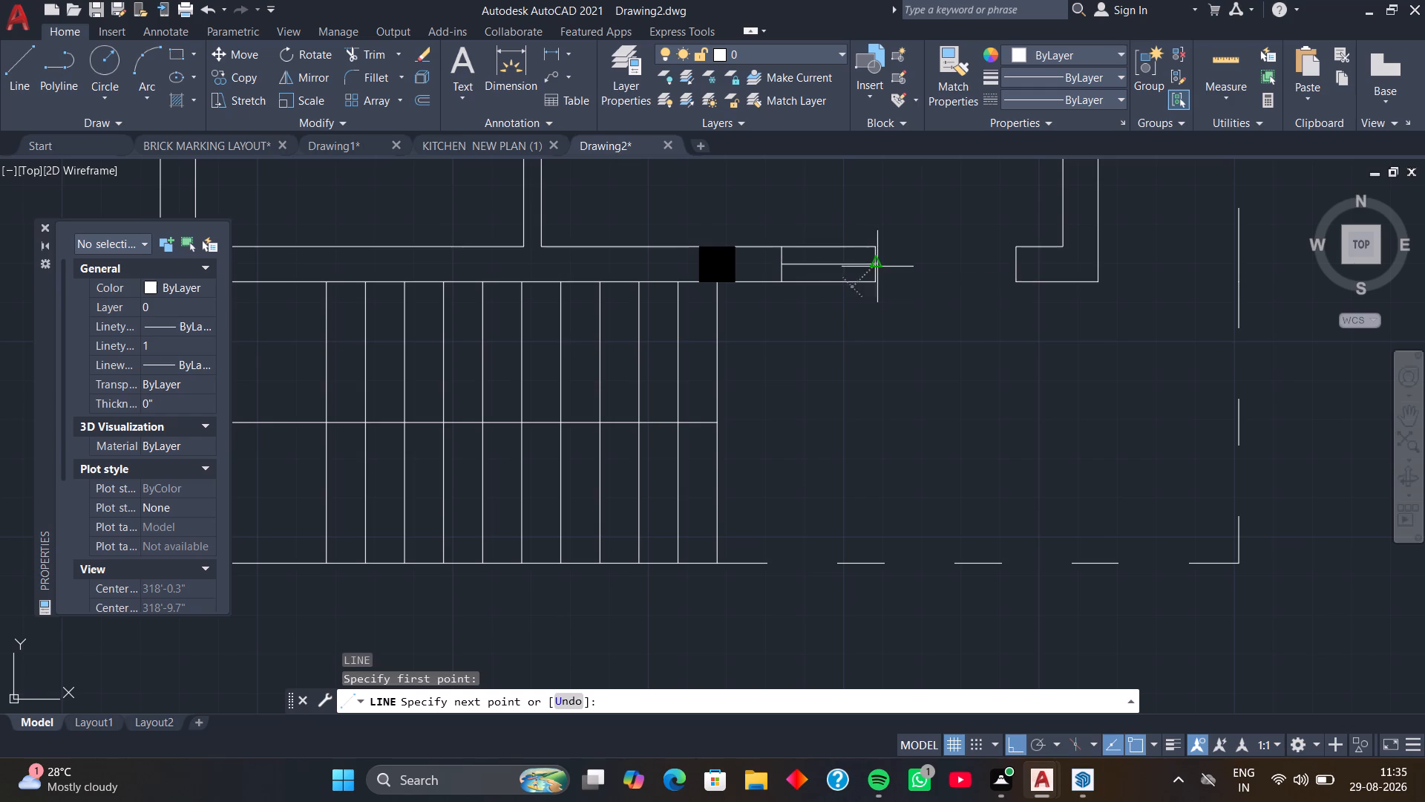
key("space")
Copy the black column and its hatch in Multiple mode from its lower-left corner to the plan's bottom-left outer wall corner above the staircase.
scroll(888, 224, "down", 2)
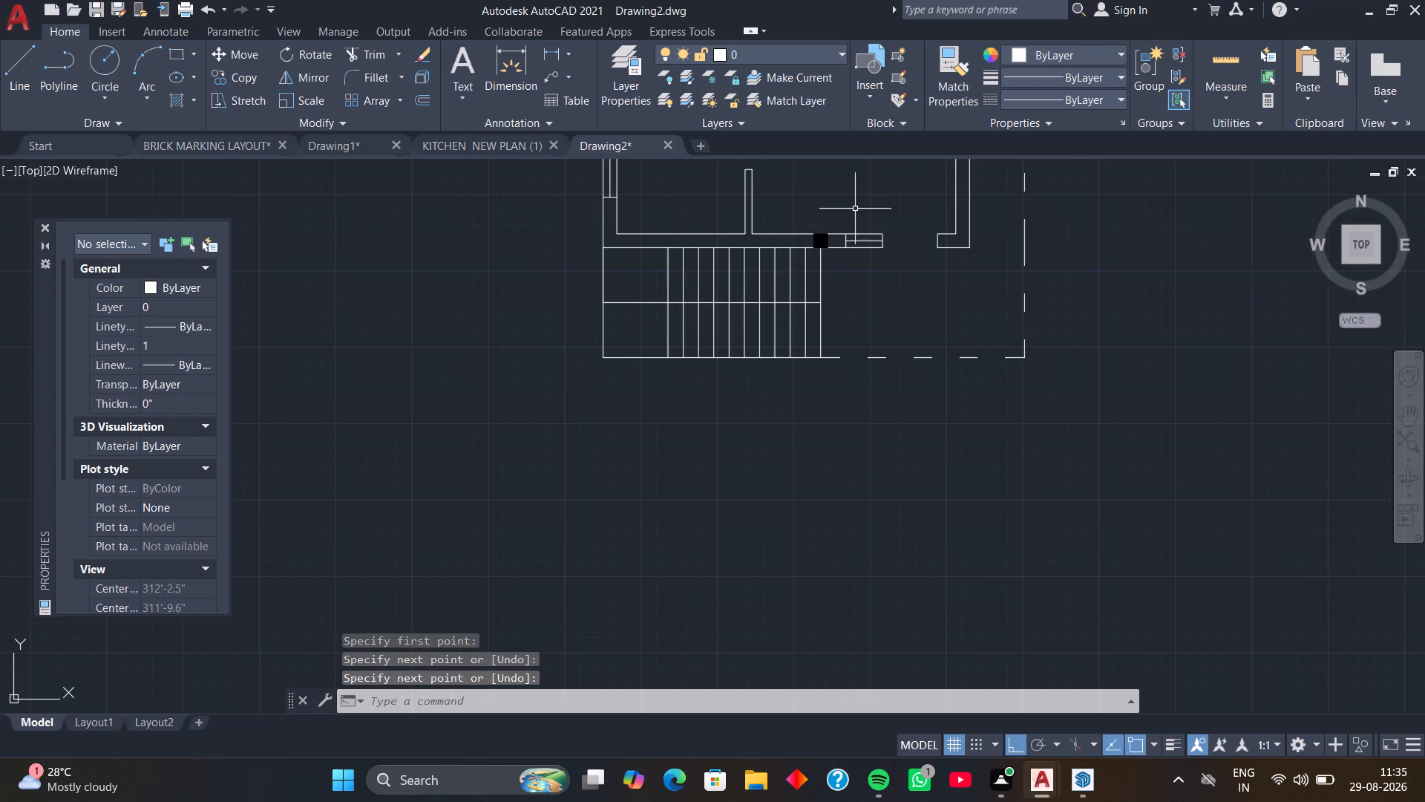
middle_click_drag(857, 208, 898, 257)
left_click(841, 268)
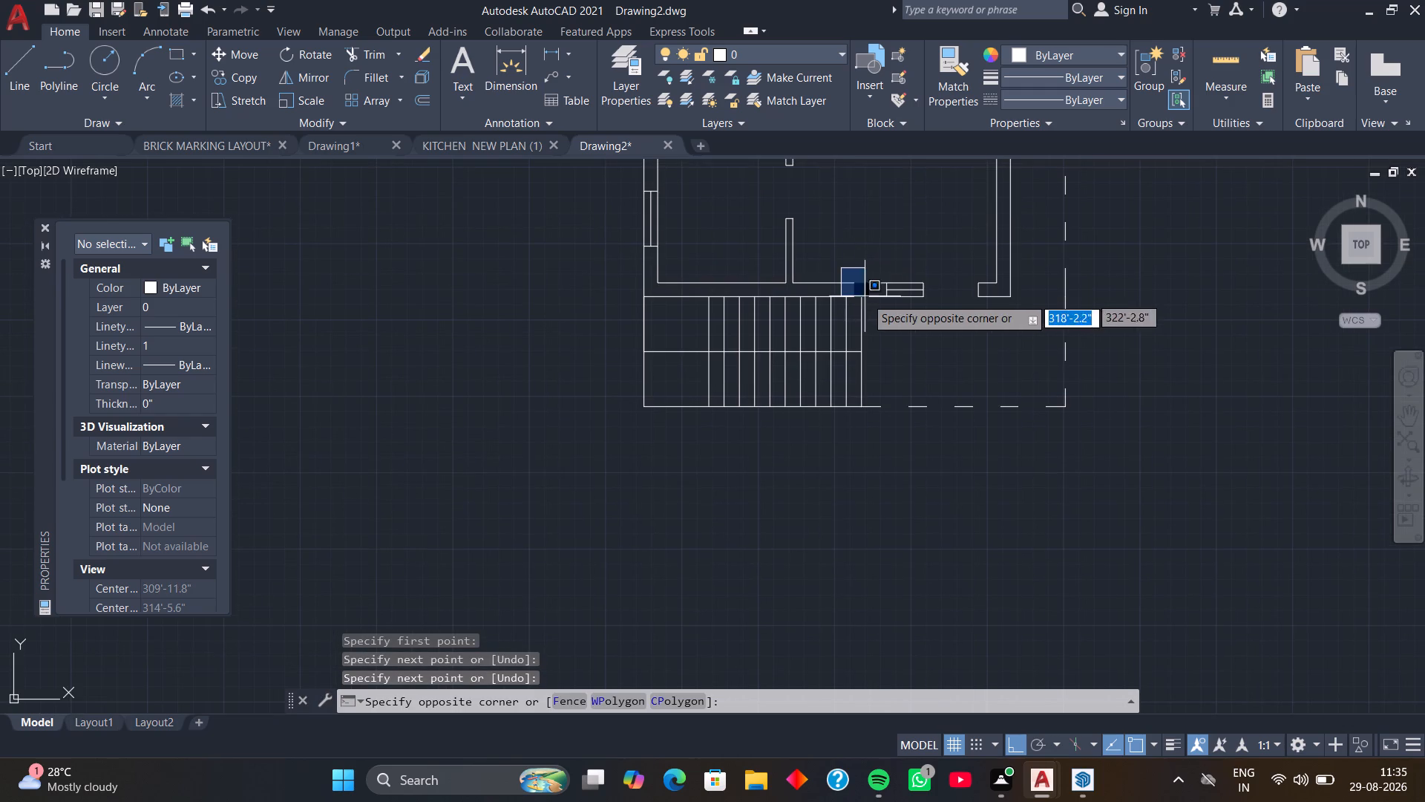
left_click(877, 307)
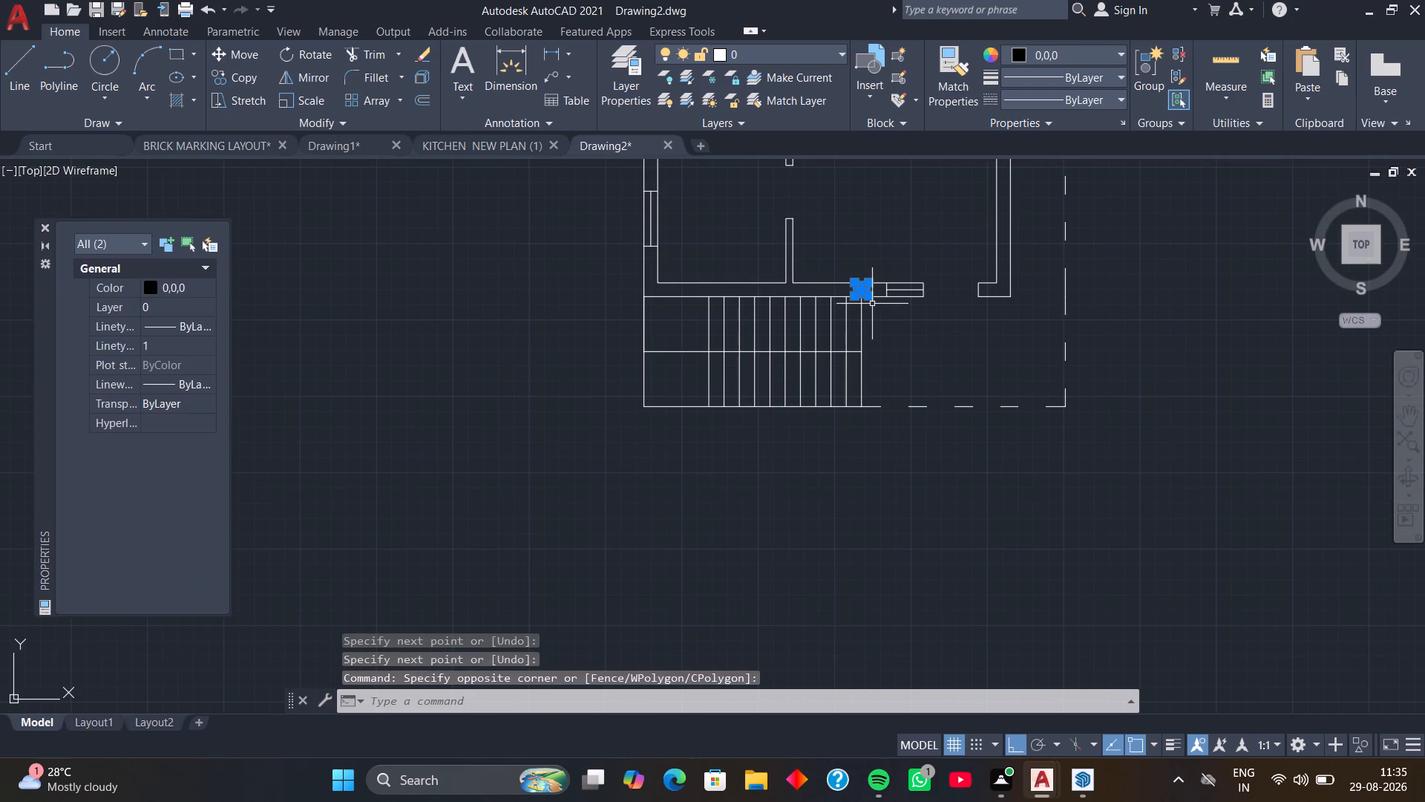
key("c")
type("O")
key("space")
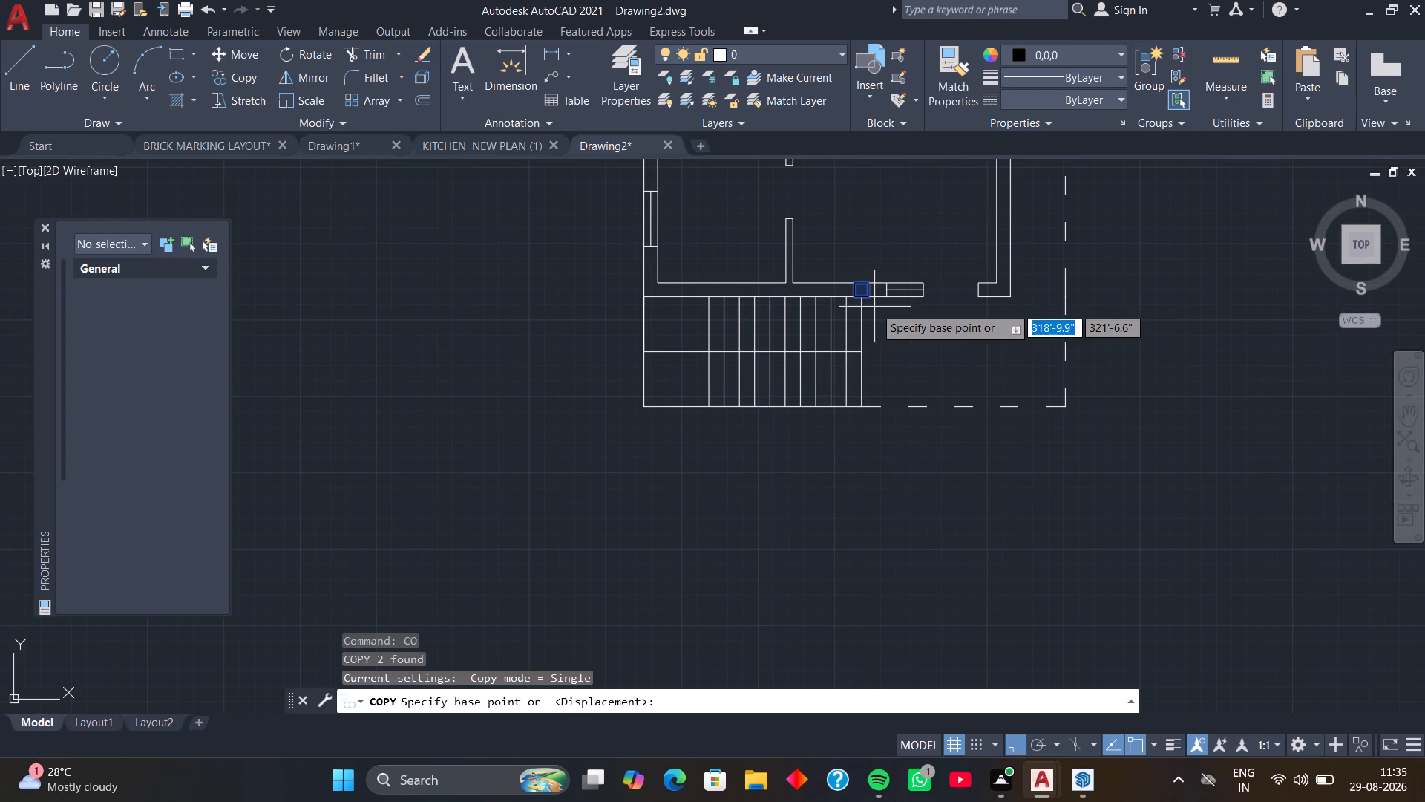
left_click(690, 700)
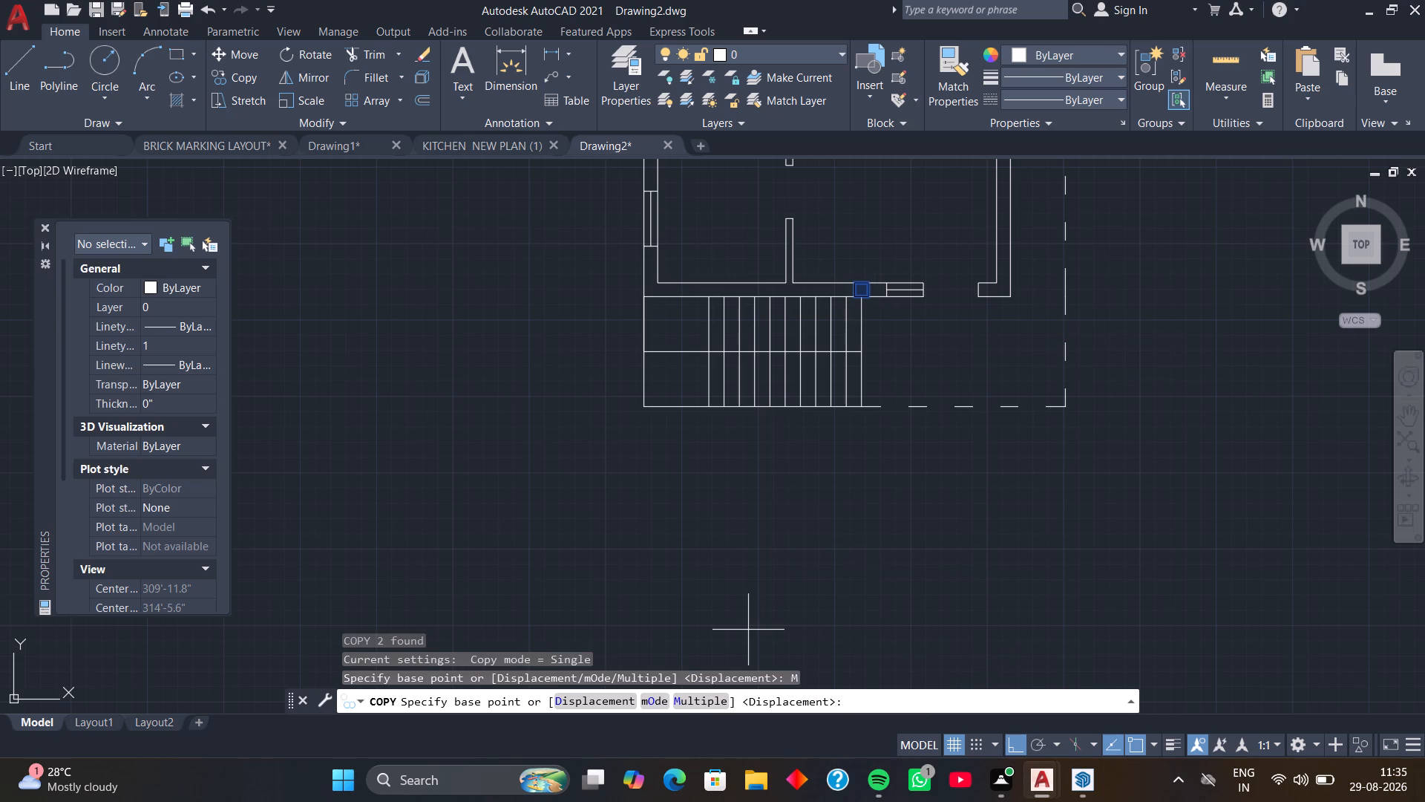
scroll(861, 307, "up", 2)
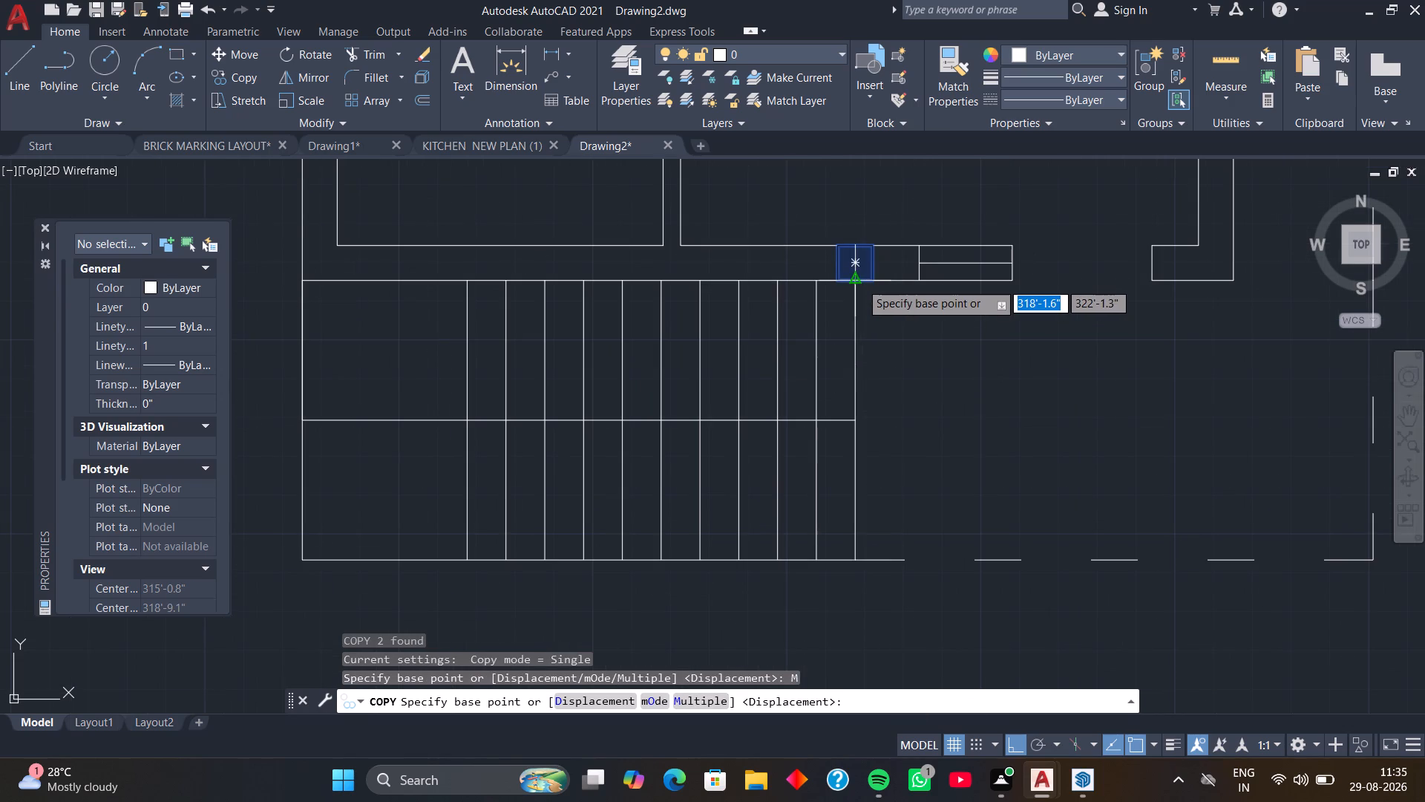
left_click(837, 280)
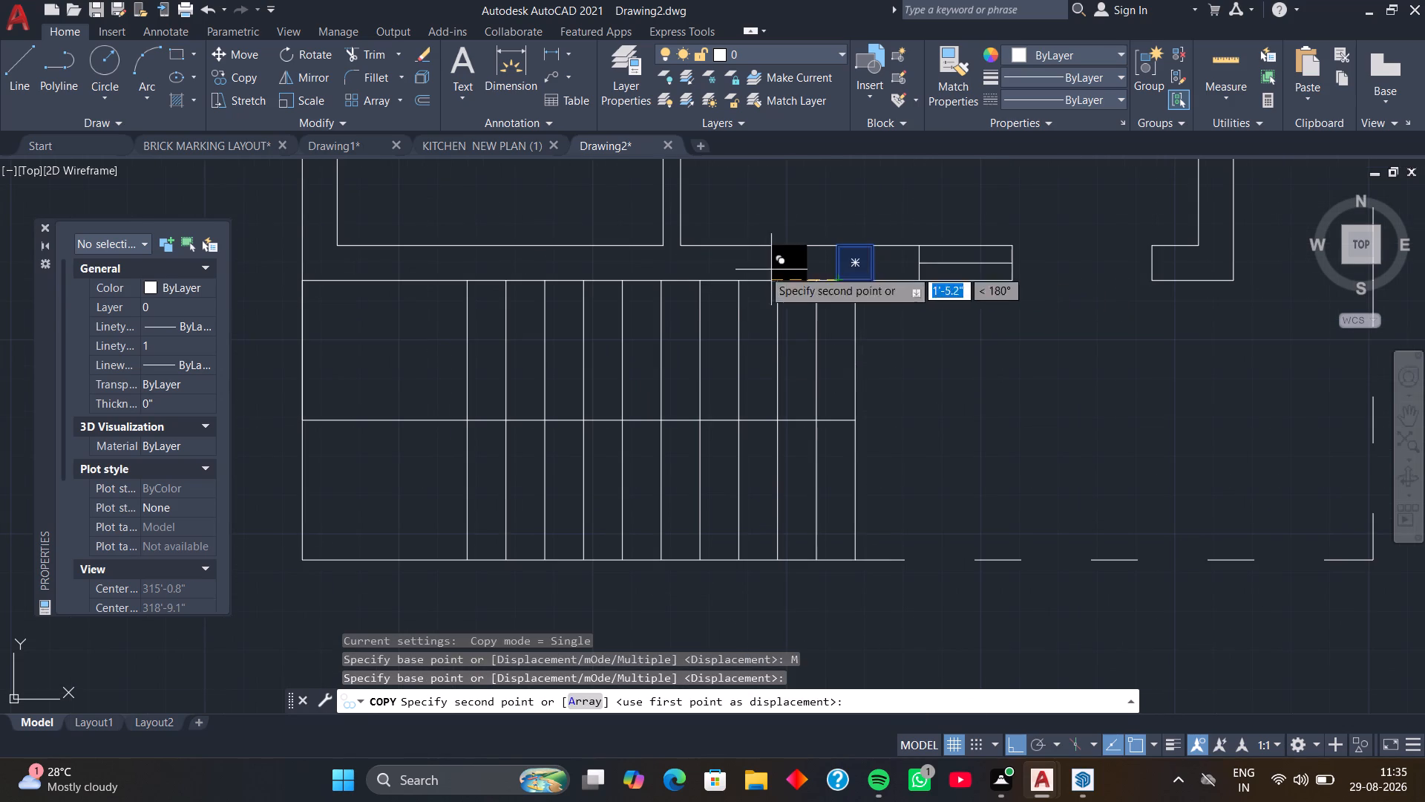
scroll(478, 272, "down", 1)
middle_click_drag(459, 274, 793, 333)
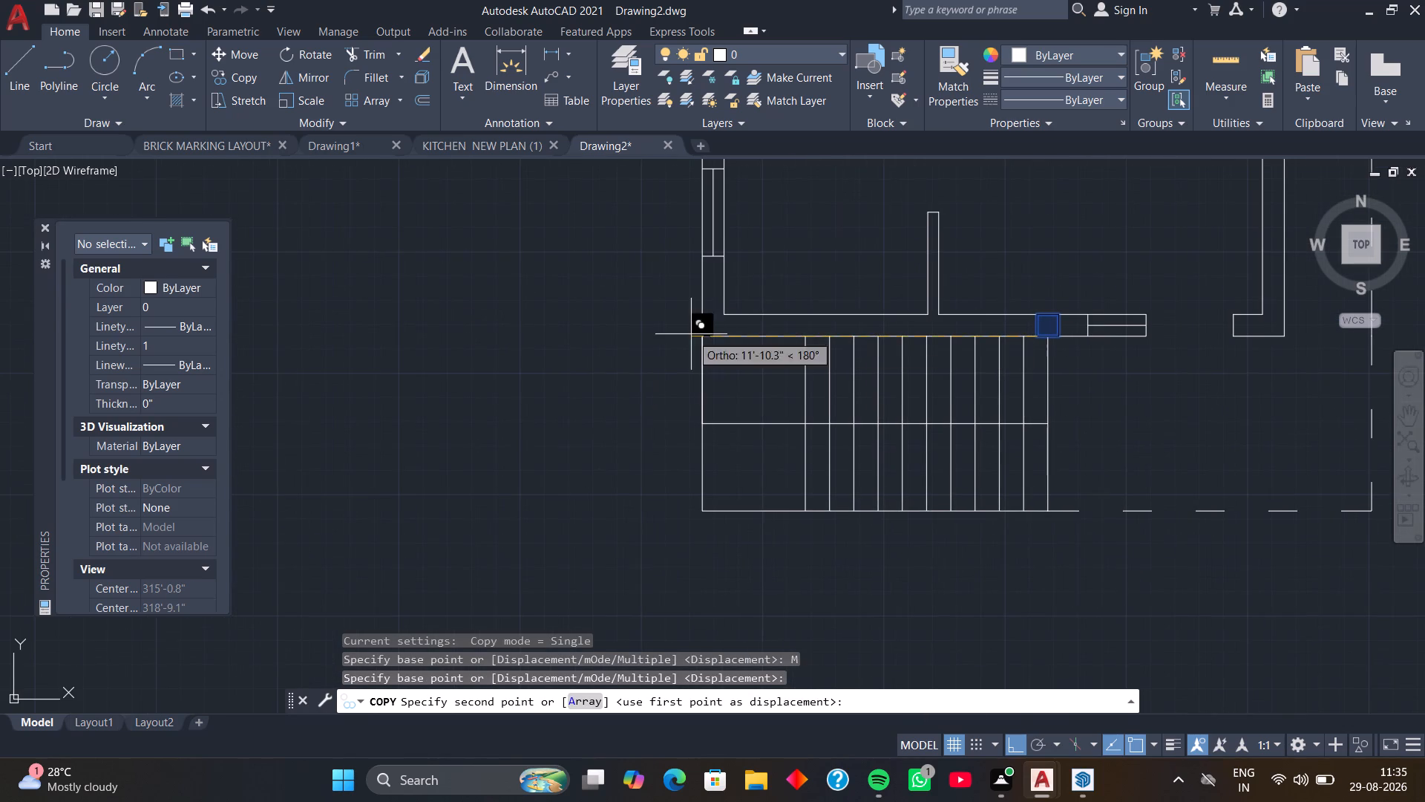
scroll(690, 334, "up", 1)
left_click(706, 336)
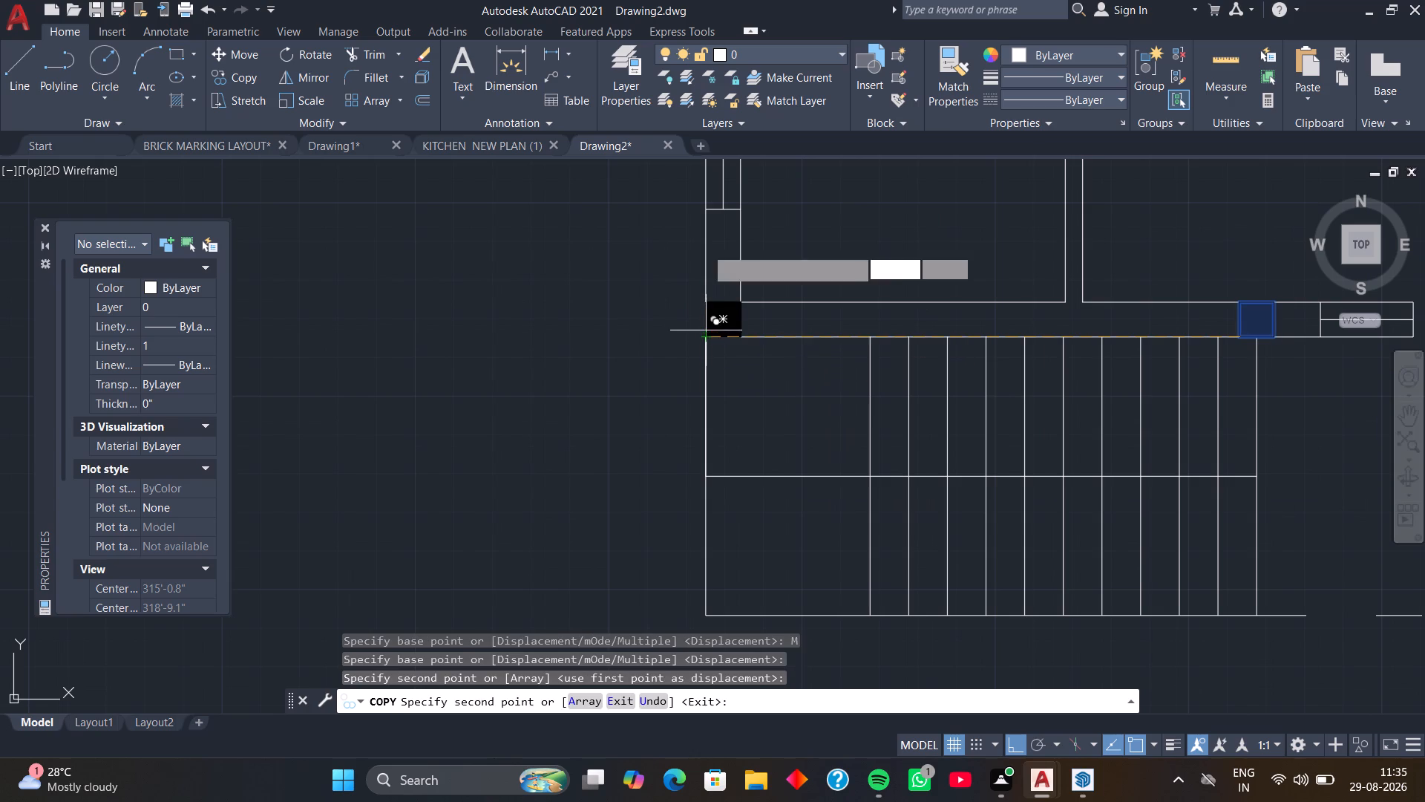
Place another column copy in the left outer wall where the horizontal partition meets it, aligned with the partition's lower face.
scroll(710, 221, "down", 2)
middle_click_drag(710, 221, 702, 372)
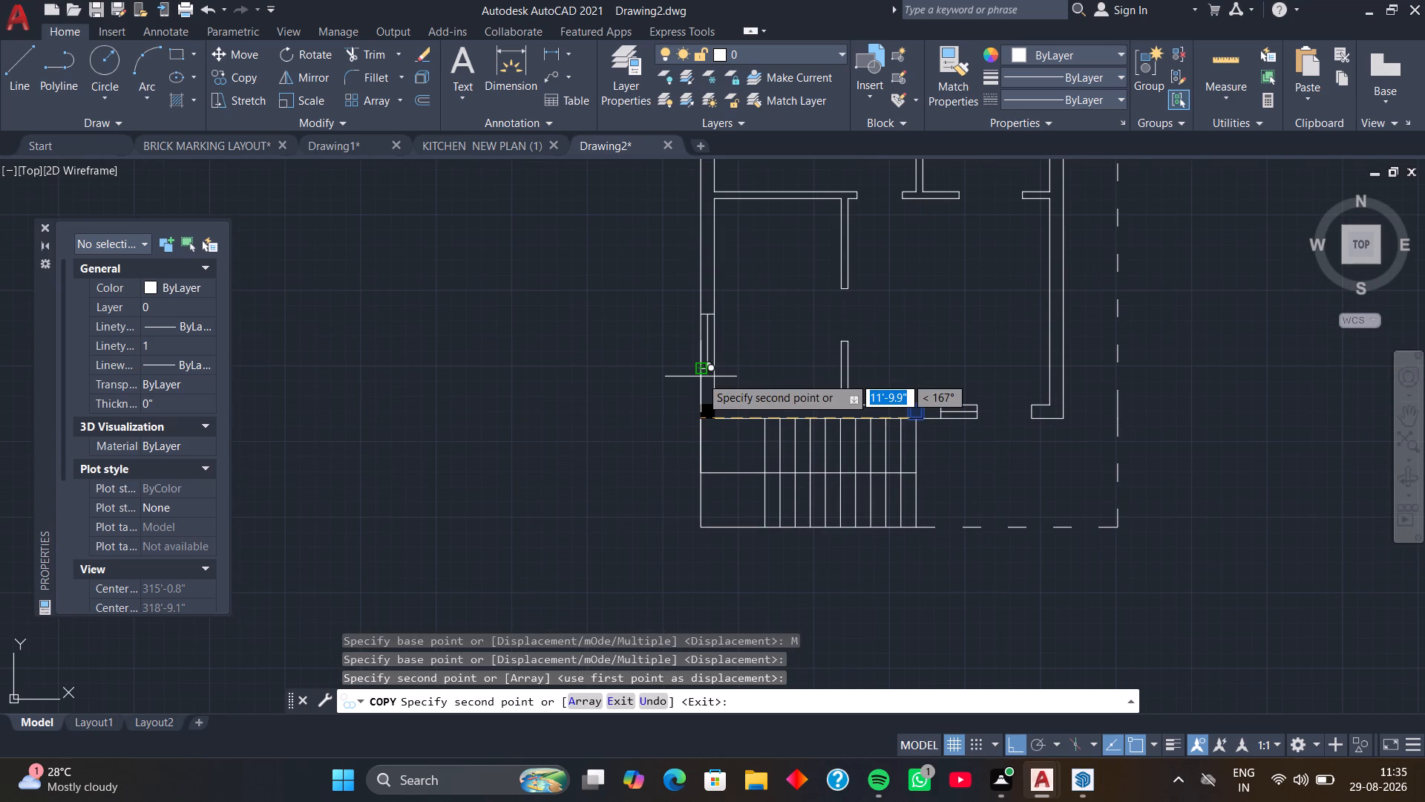
key("F8")
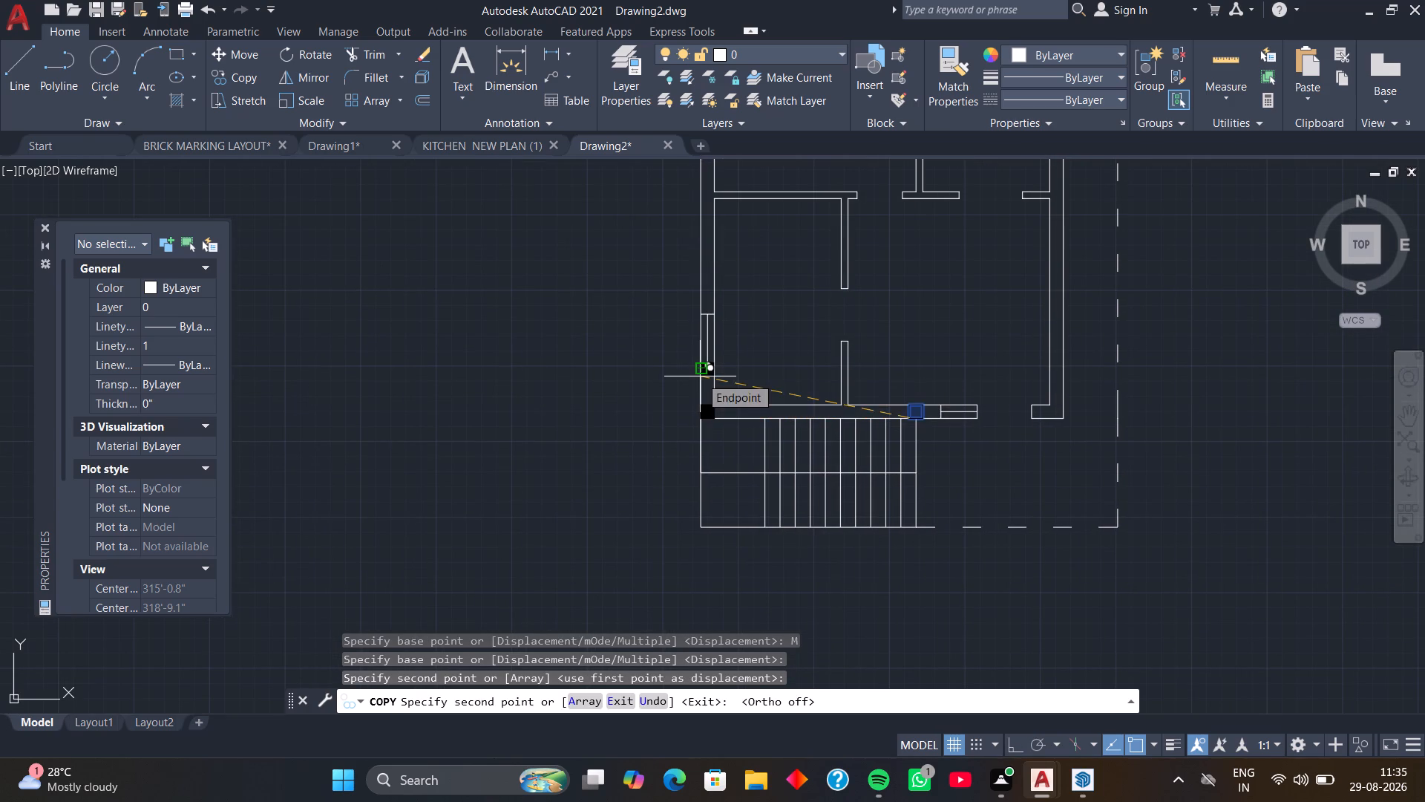
middle_click_drag(697, 280, 700, 397)
scroll(719, 318, "up", 2)
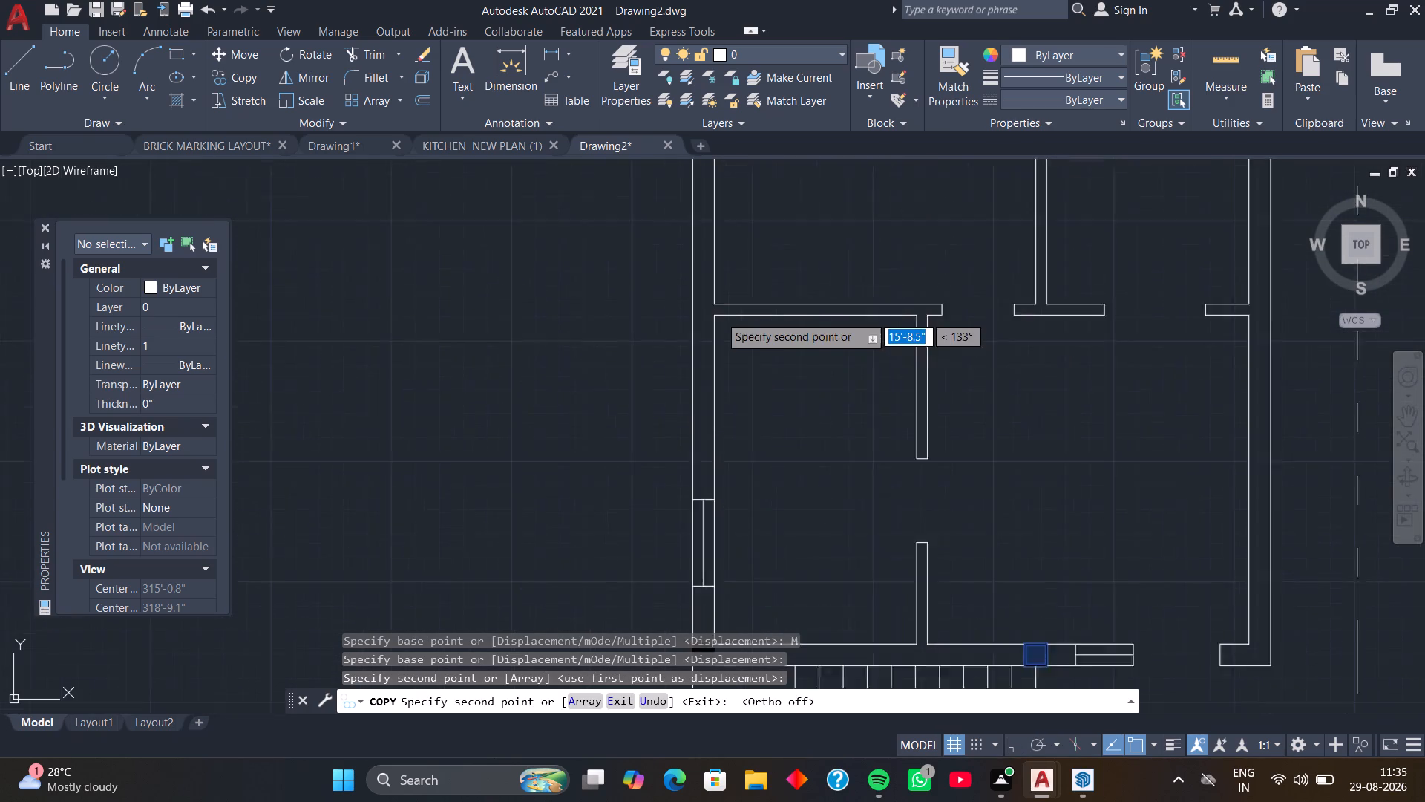
scroll(719, 314, "up", 1)
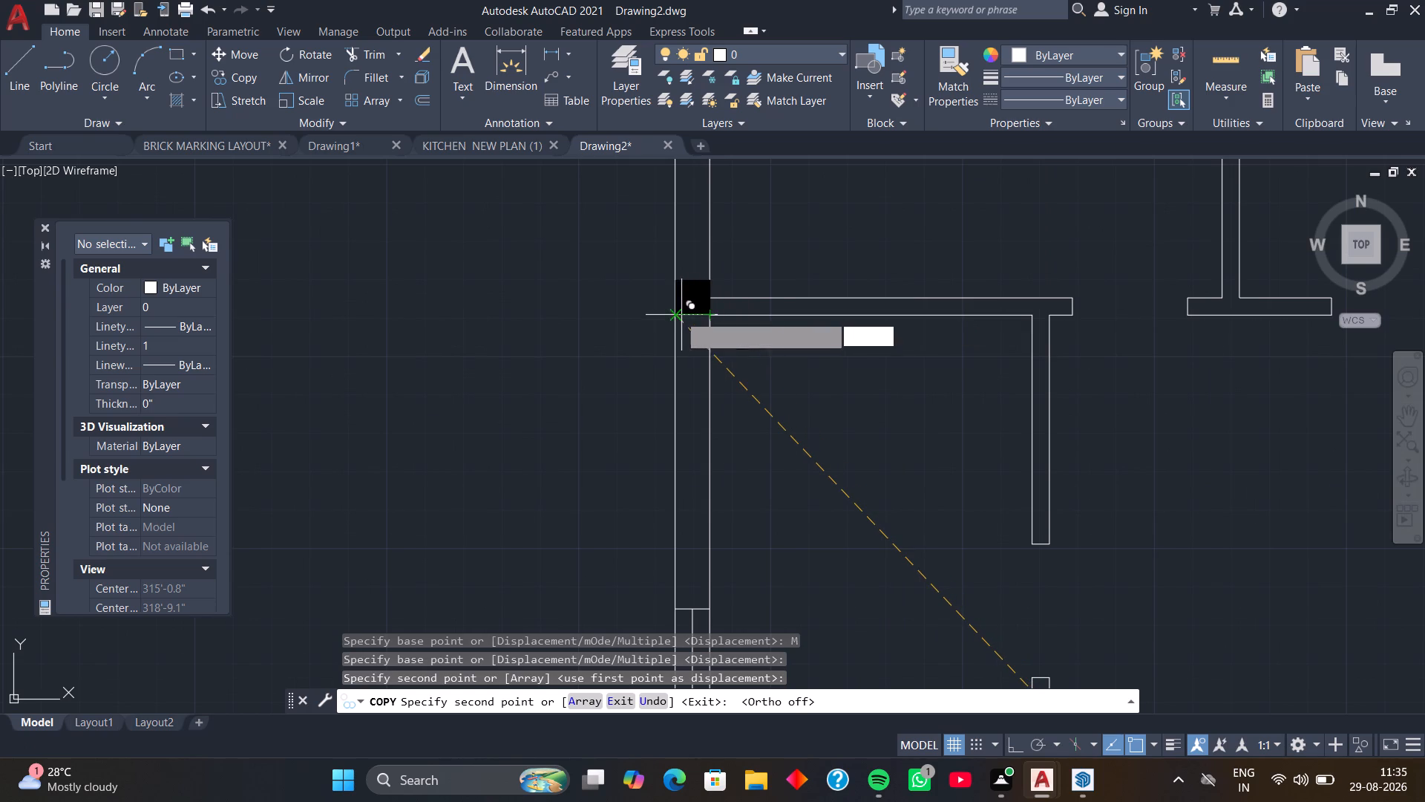
left_click(679, 315)
Place a column copy at the top-left corner of the outer walls.
scroll(680, 250, "down", 3)
middle_click_drag(680, 250, 686, 330)
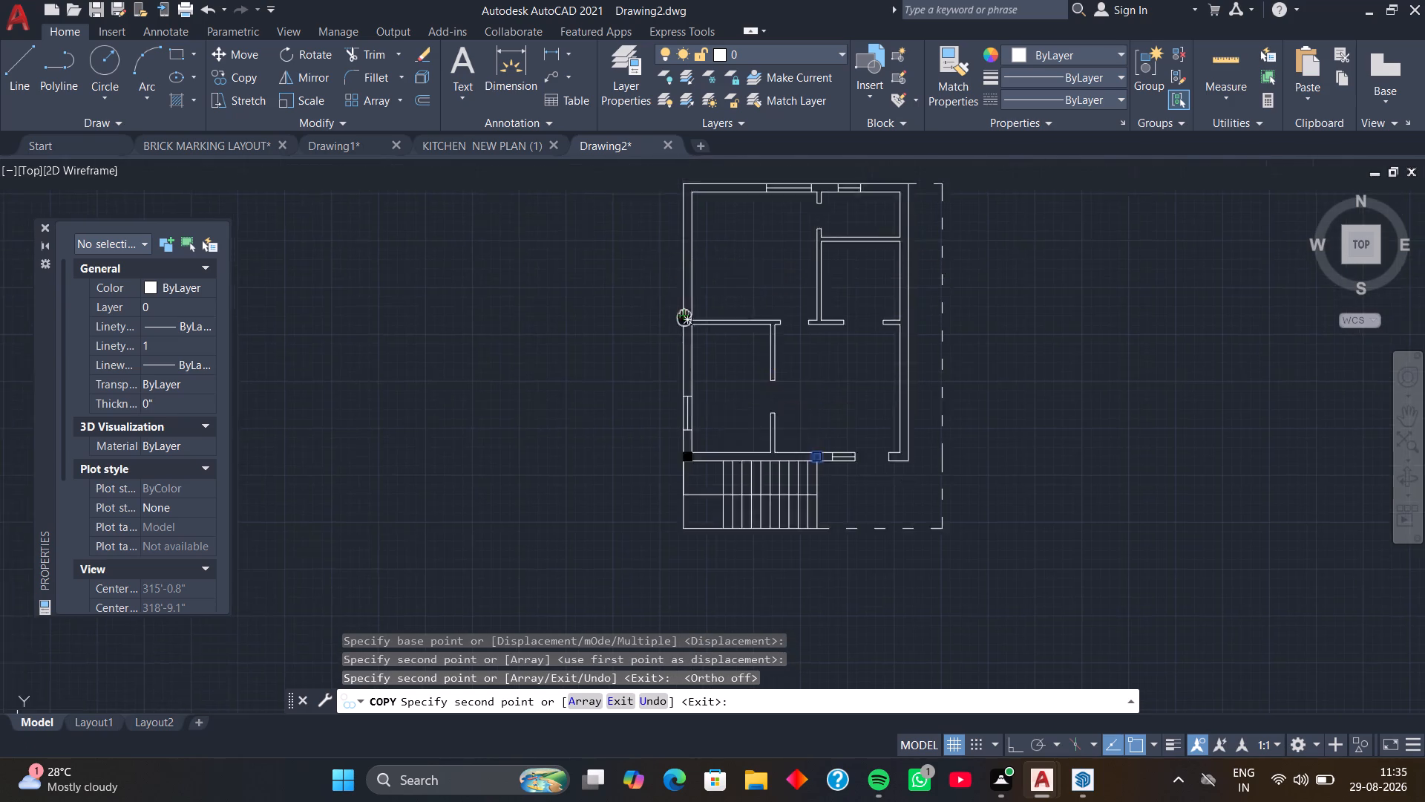
middle_click_drag(686, 330, 698, 448)
scroll(697, 343, "up", 3)
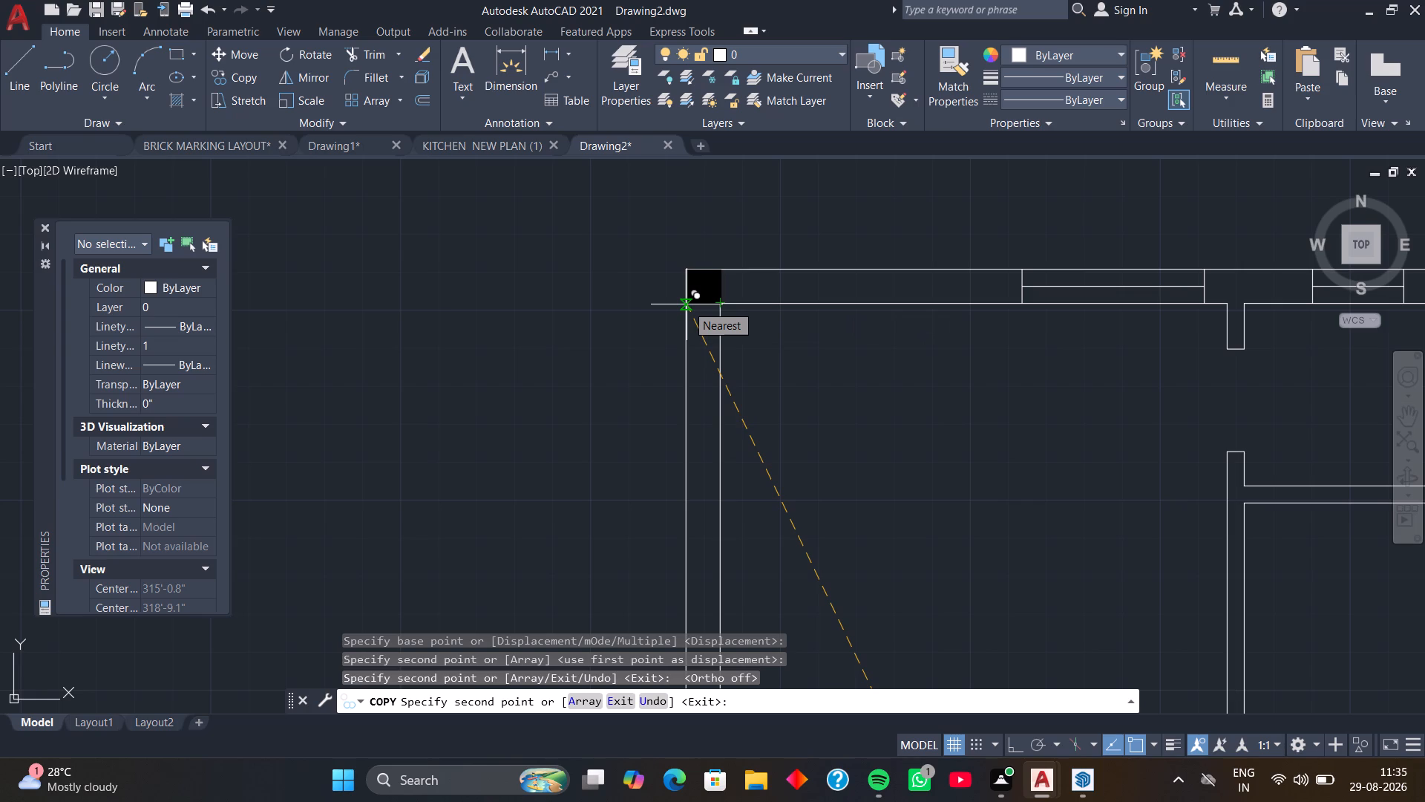
left_click(687, 304)
Place a column copy in the top wall between the two windows, aligned with the left face of the vertical partition.
scroll(776, 339, "down", 1)
middle_click_drag(776, 339, 725, 332)
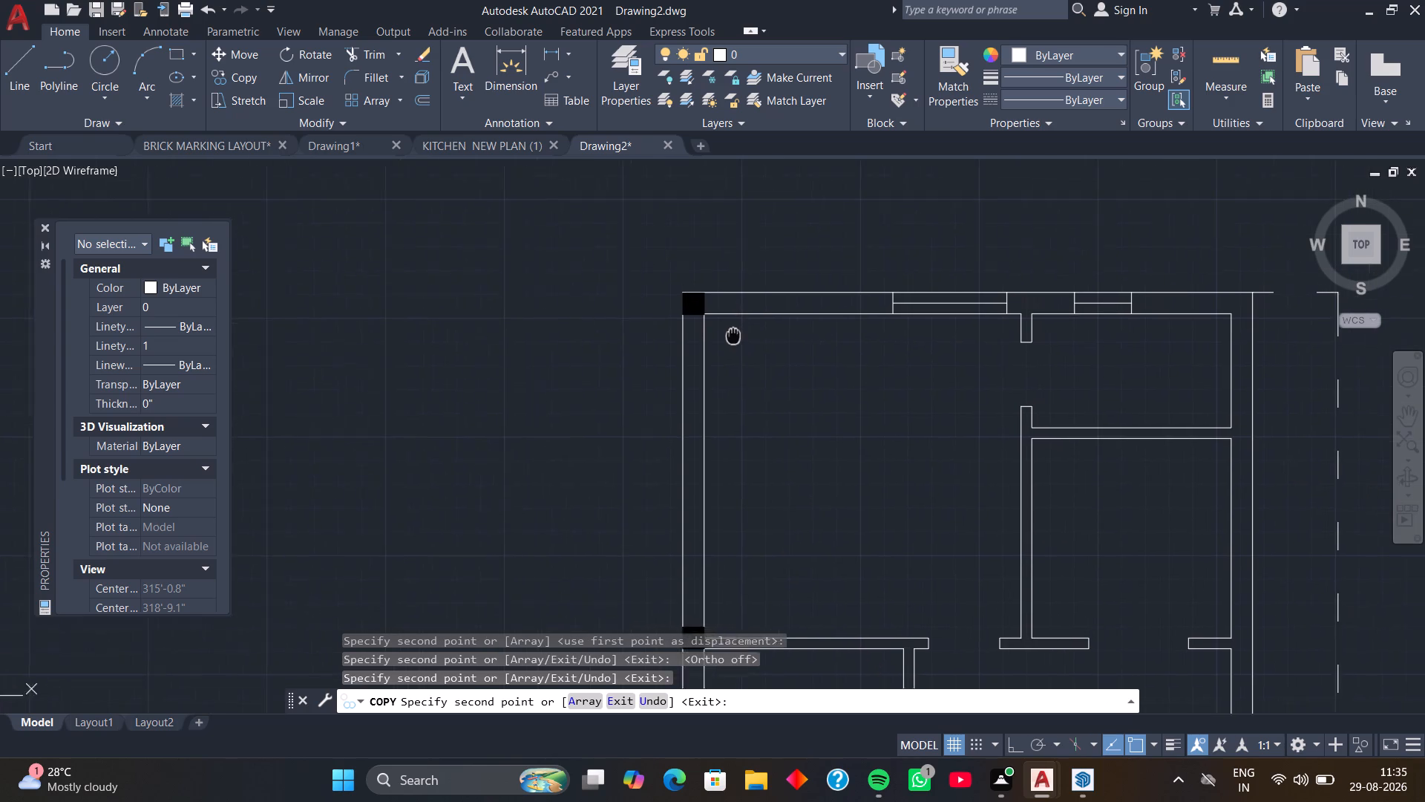
middle_click_drag(725, 332, 709, 325)
middle_click_drag(865, 327, 715, 326)
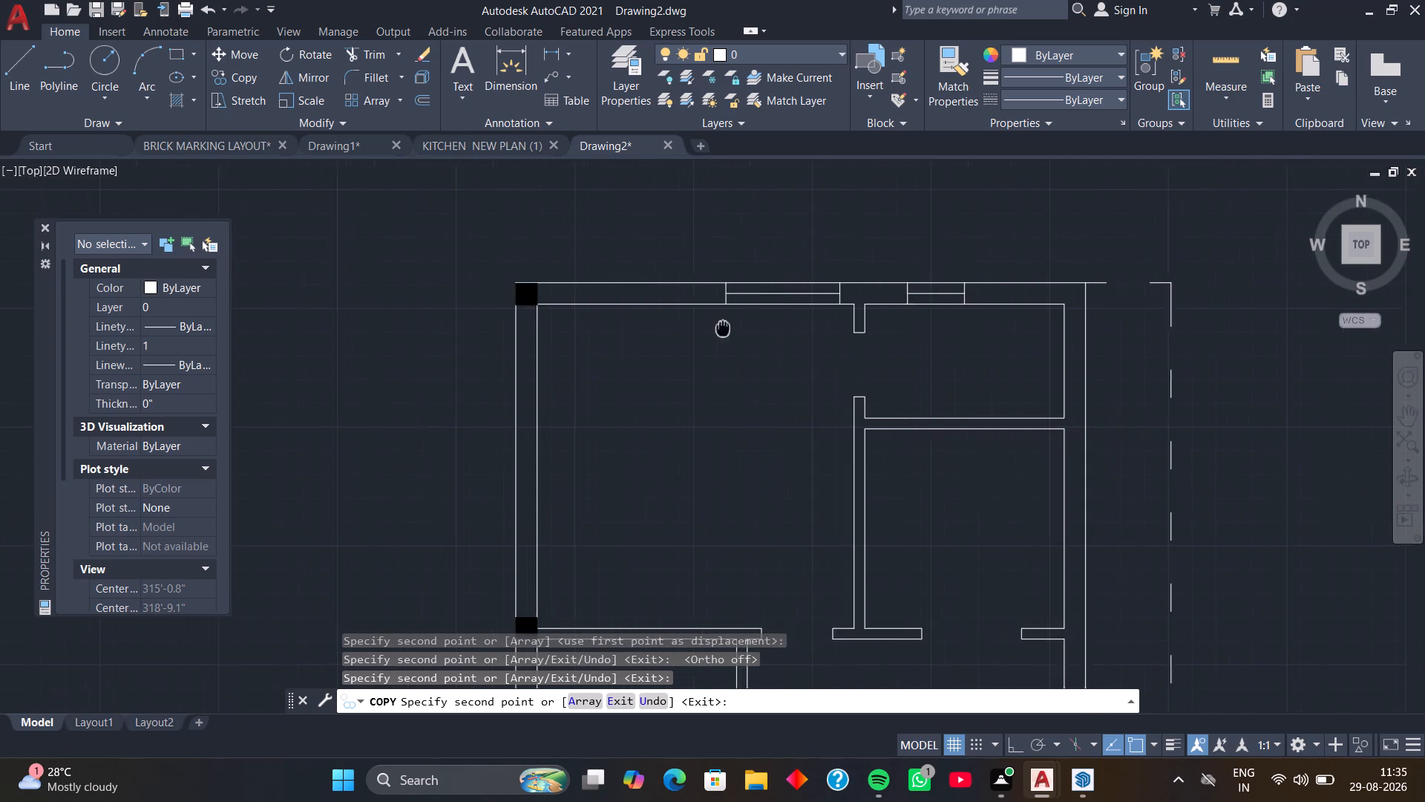
middle_click_drag(715, 326, 710, 325)
scroll(809, 311, "up", 3)
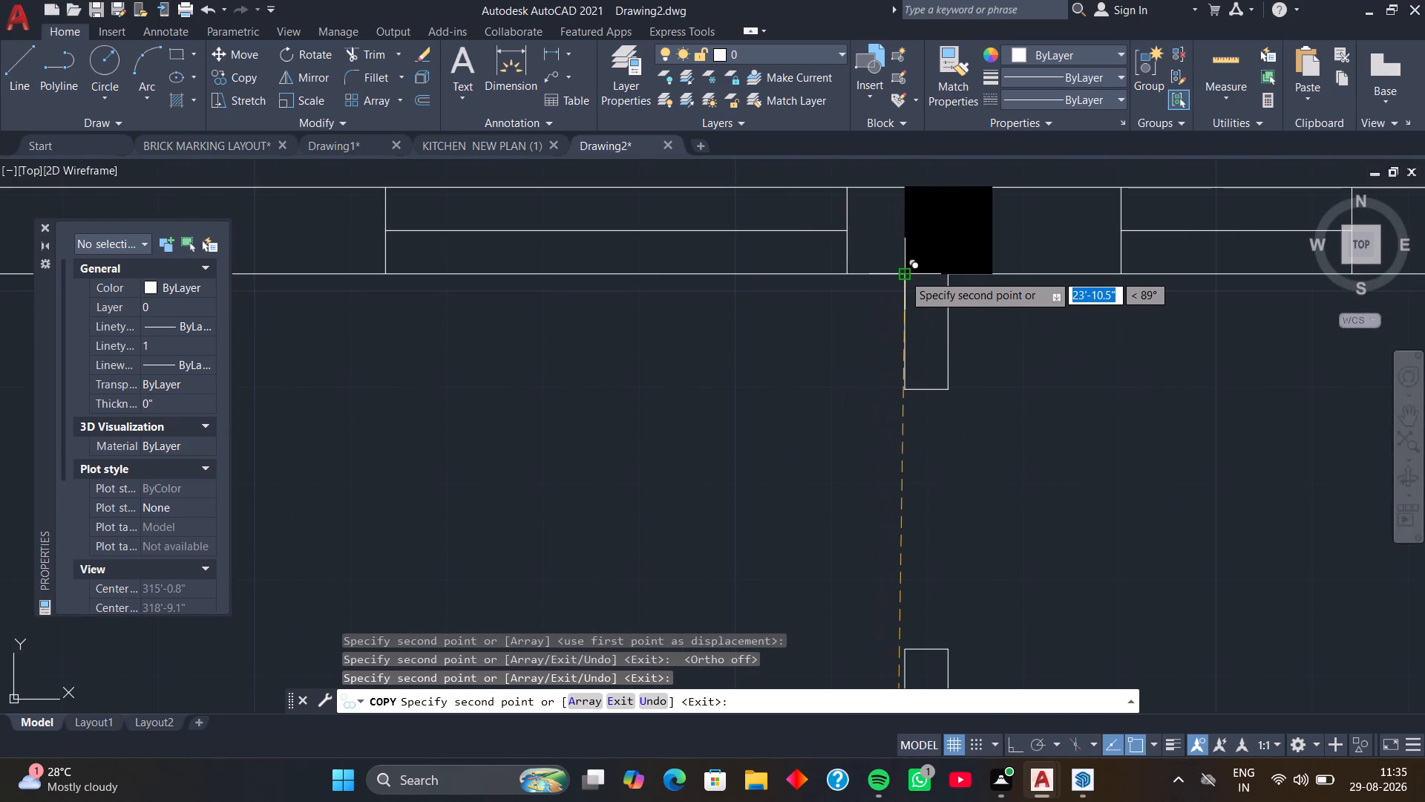
left_click(903, 274)
Place a column copy at the top-right corner of the outer walls.
scroll(990, 325, "down", 3)
middle_click_drag(993, 333, 779, 346)
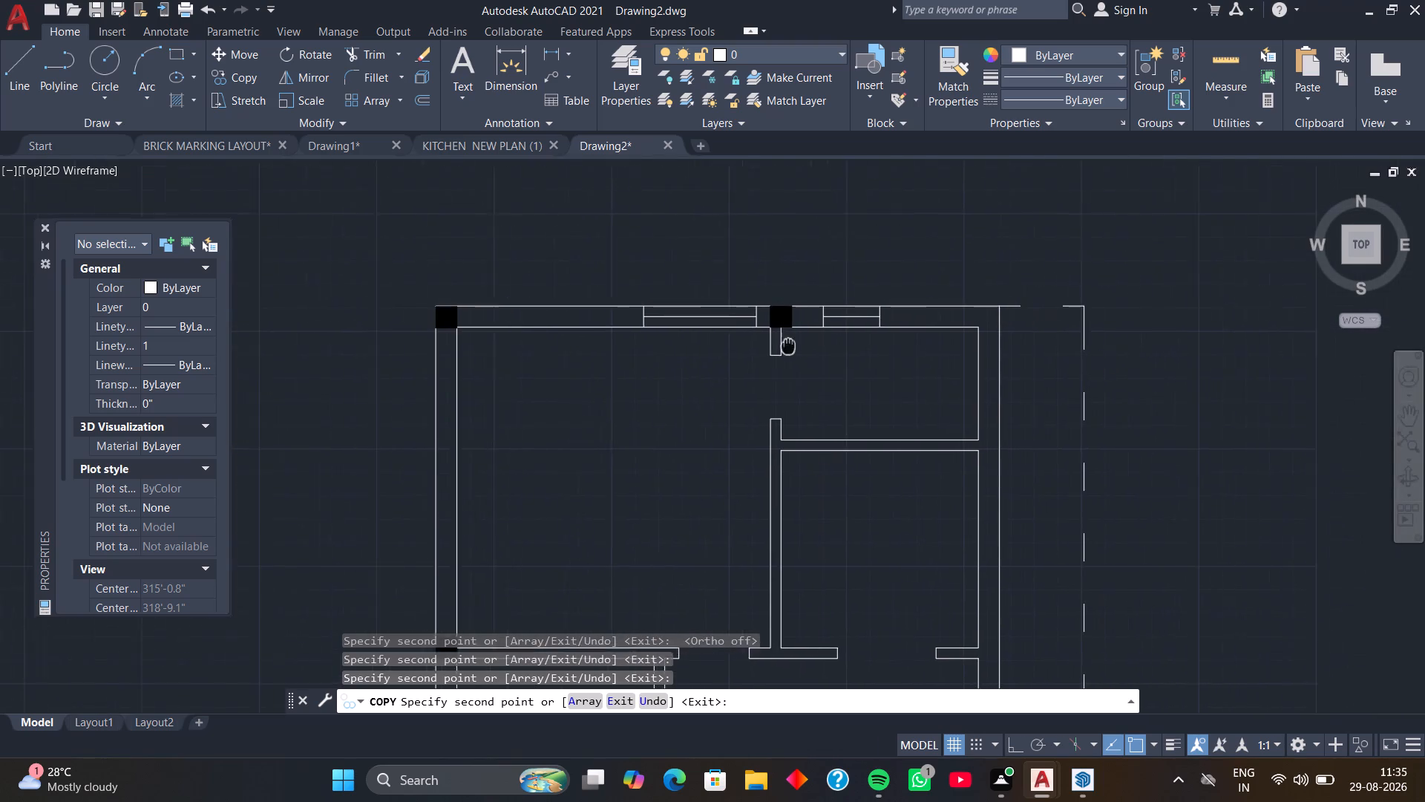
middle_click_drag(779, 346, 703, 365)
middle_click_drag(912, 339, 859, 342)
scroll(845, 350, "up", 3)
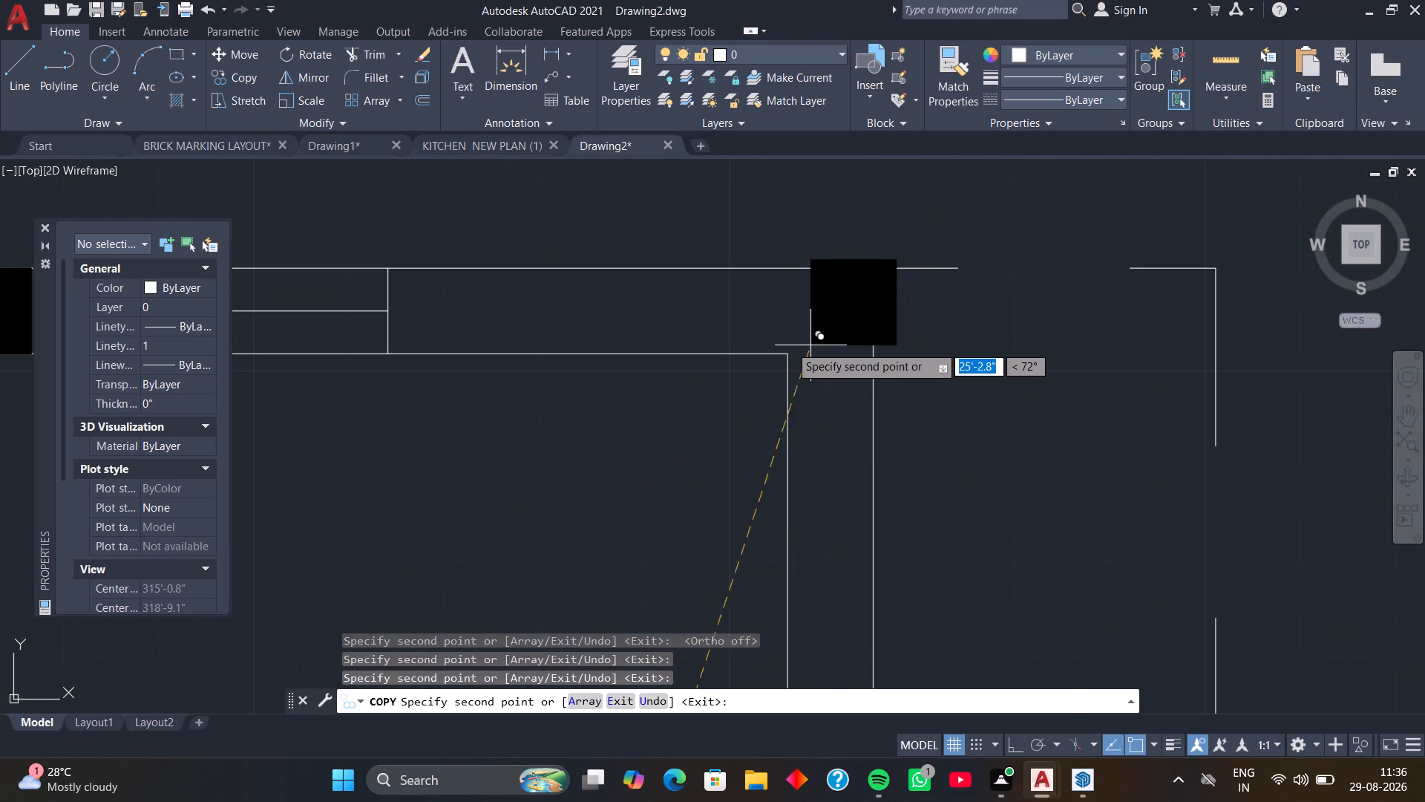
left_click(788, 354)
Place a column copy in the right outer wall where the short horizontal partition meets it, aligned with the partition's lower face.
scroll(811, 405, "down", 3)
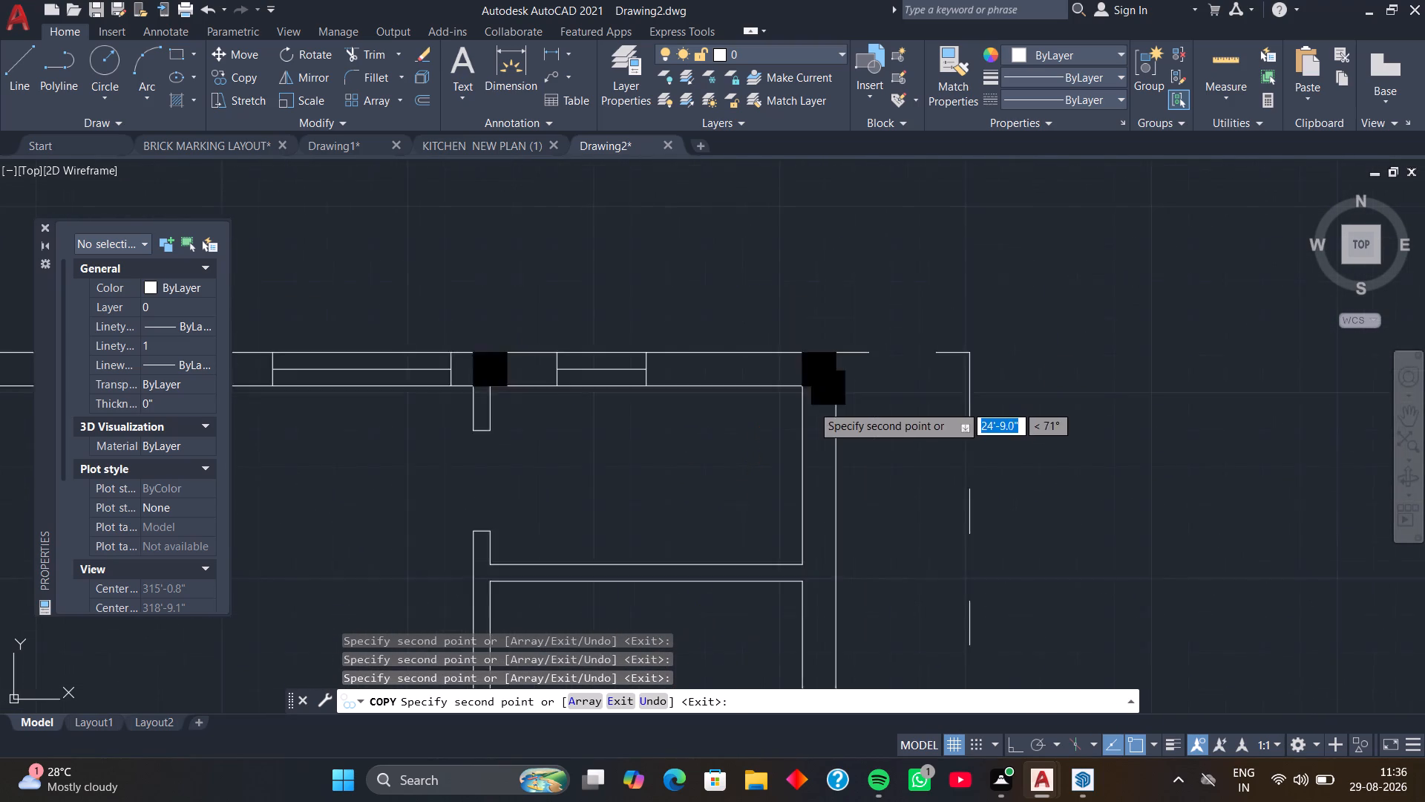
scroll(812, 405, "down", 1)
middle_click_drag(822, 432, 831, 338)
scroll(833, 330, "up", 1)
middle_click_drag(847, 432, 834, 330)
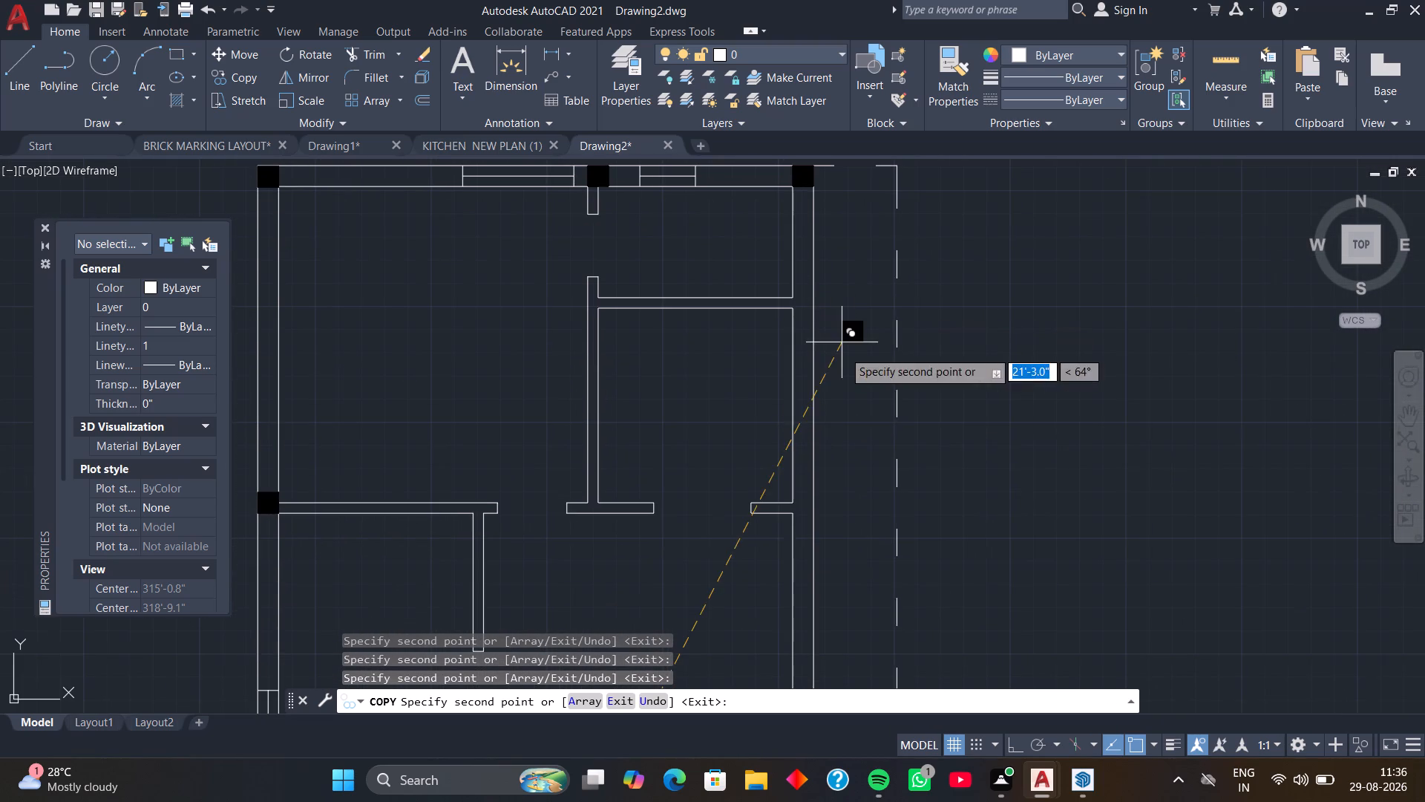
middle_click_drag(830, 417, 832, 355)
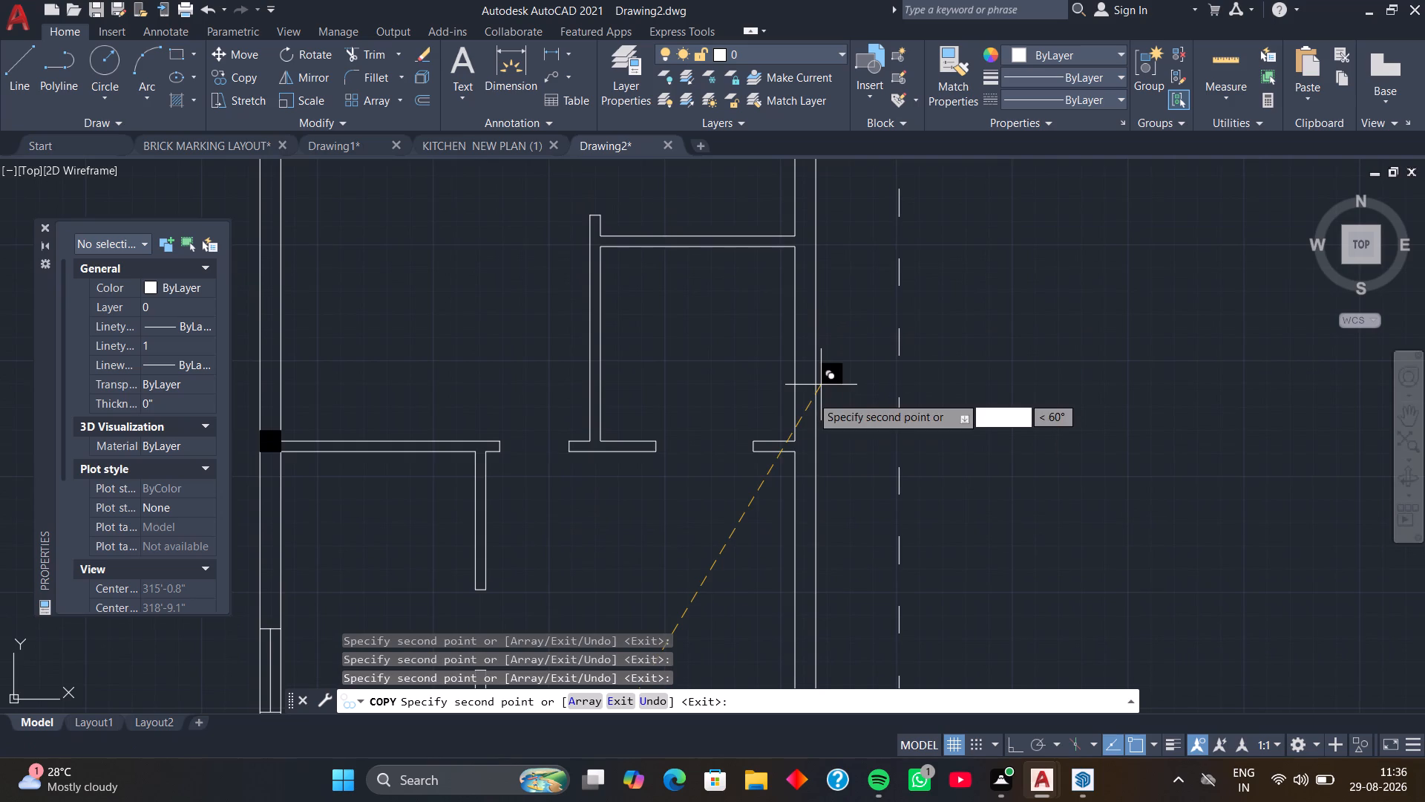
scroll(782, 449, "up", 4)
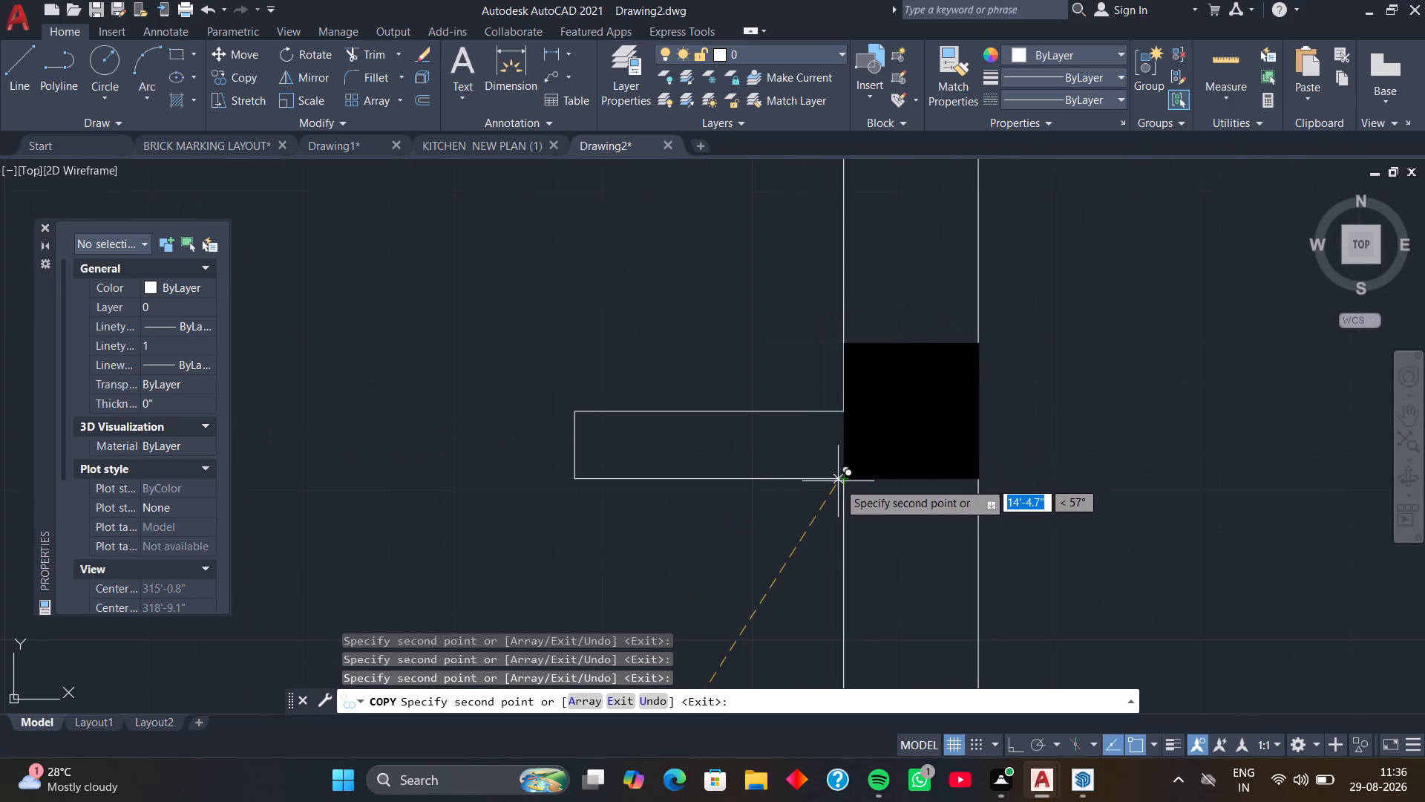
left_click(841, 482)
Place a column copy where the middle vertical partition meets the horizontal partition, aligned with their left and lower faces.
scroll(723, 449, "down", 4)
middle_click_drag(666, 435, 911, 379)
scroll(907, 382, "up", 1)
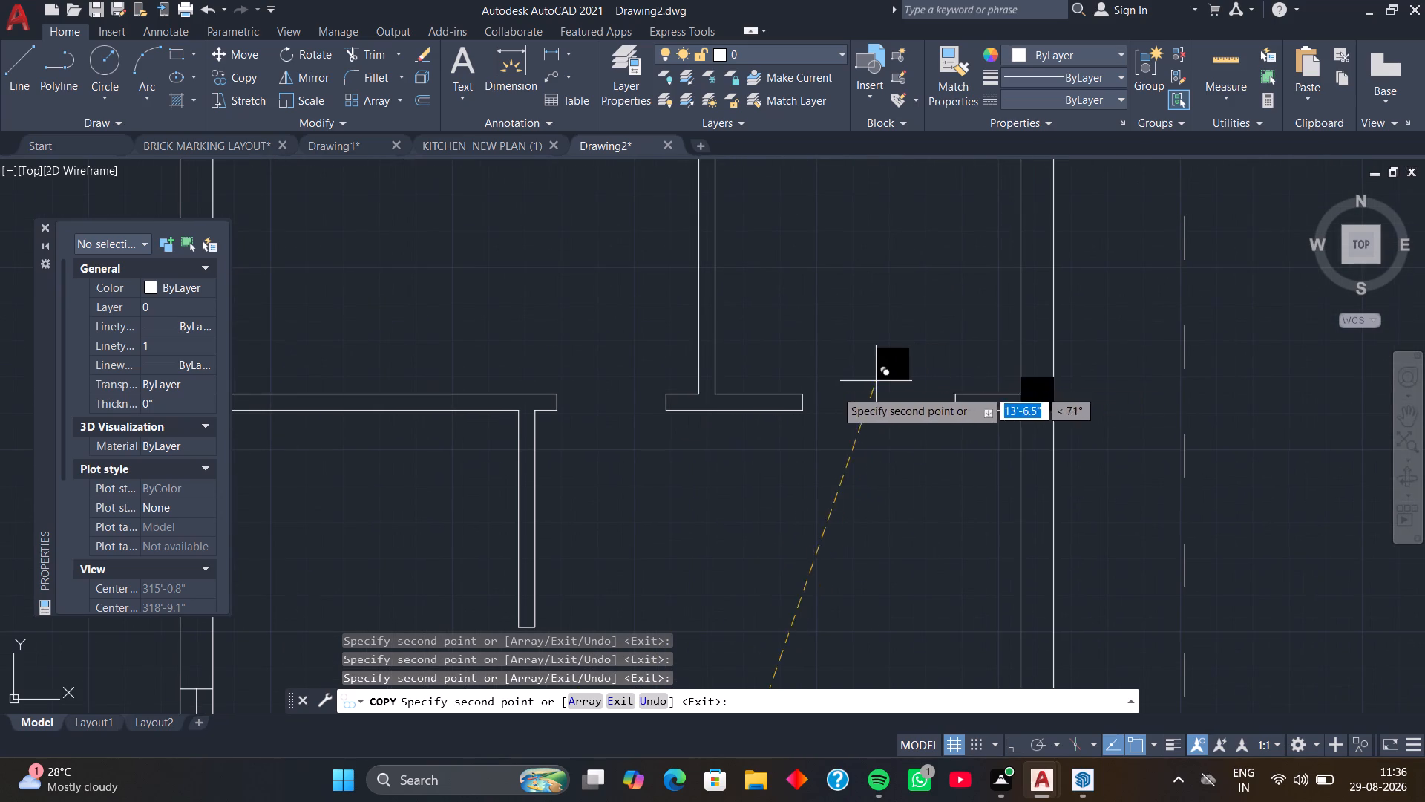
middle_click_drag(831, 390, 889, 391)
scroll(794, 392, "up", 3)
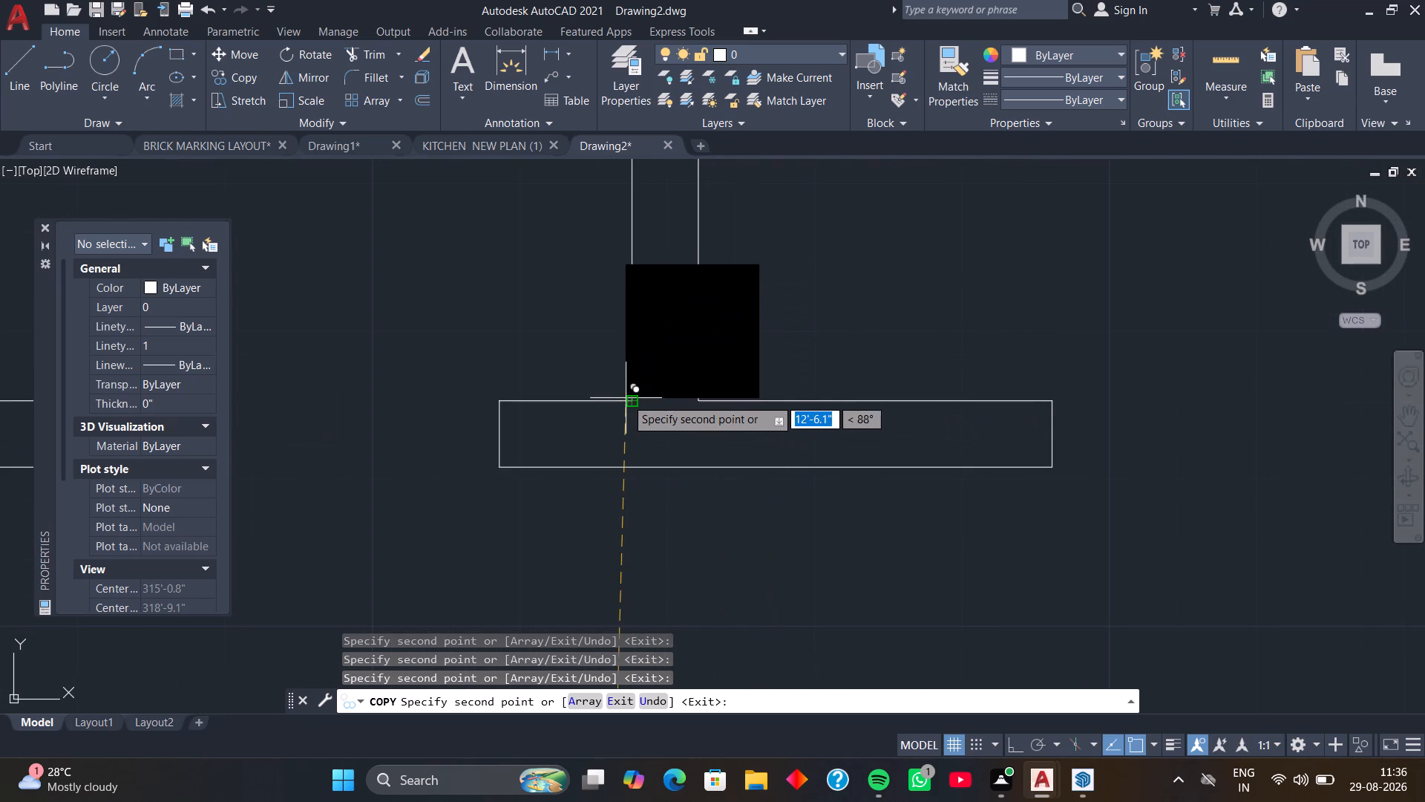
left_click(633, 469)
Place the last column copy at the bottom-right corner of the outer walls and finish copying.
scroll(839, 462, "down", 2)
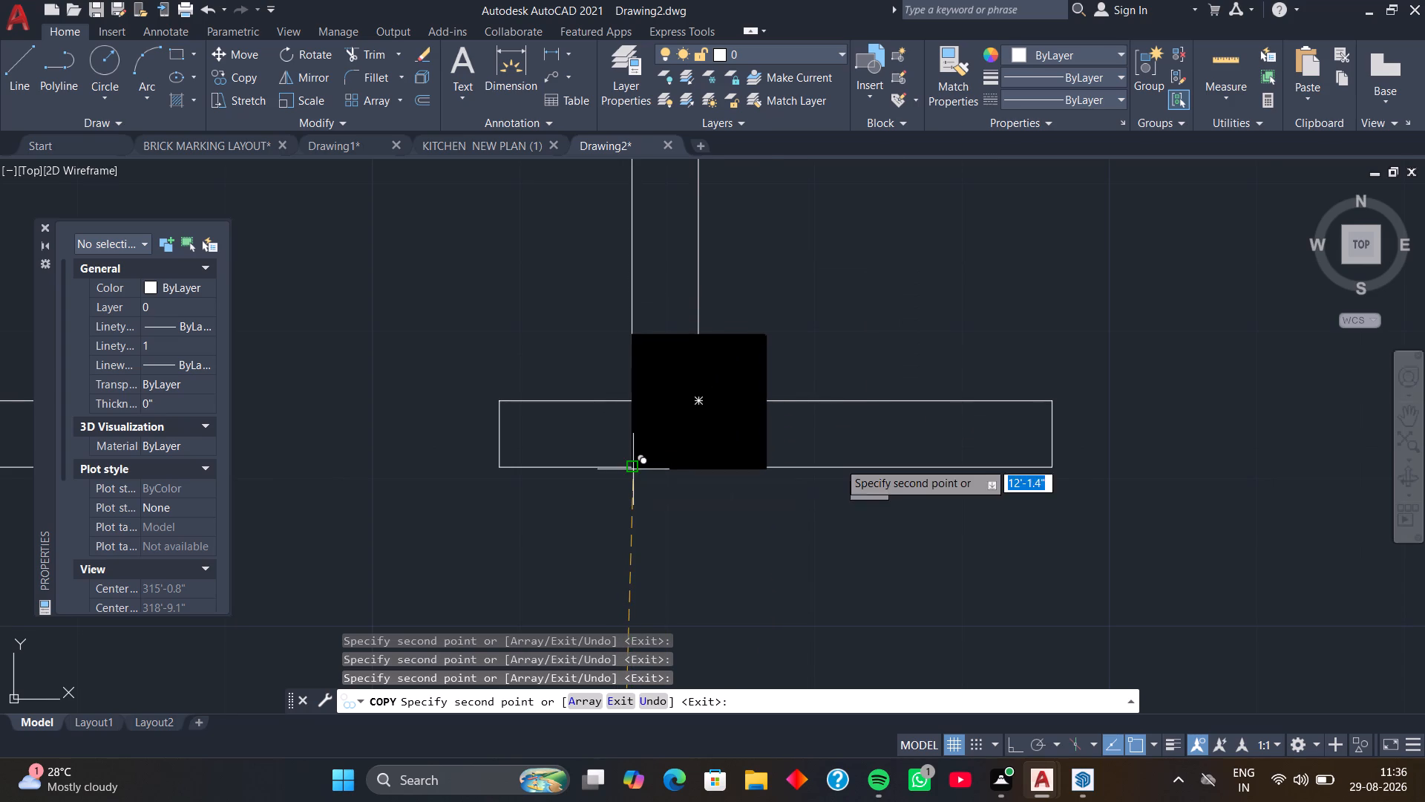
scroll(839, 463, "down", 2)
middle_click_drag(863, 501, 866, 319)
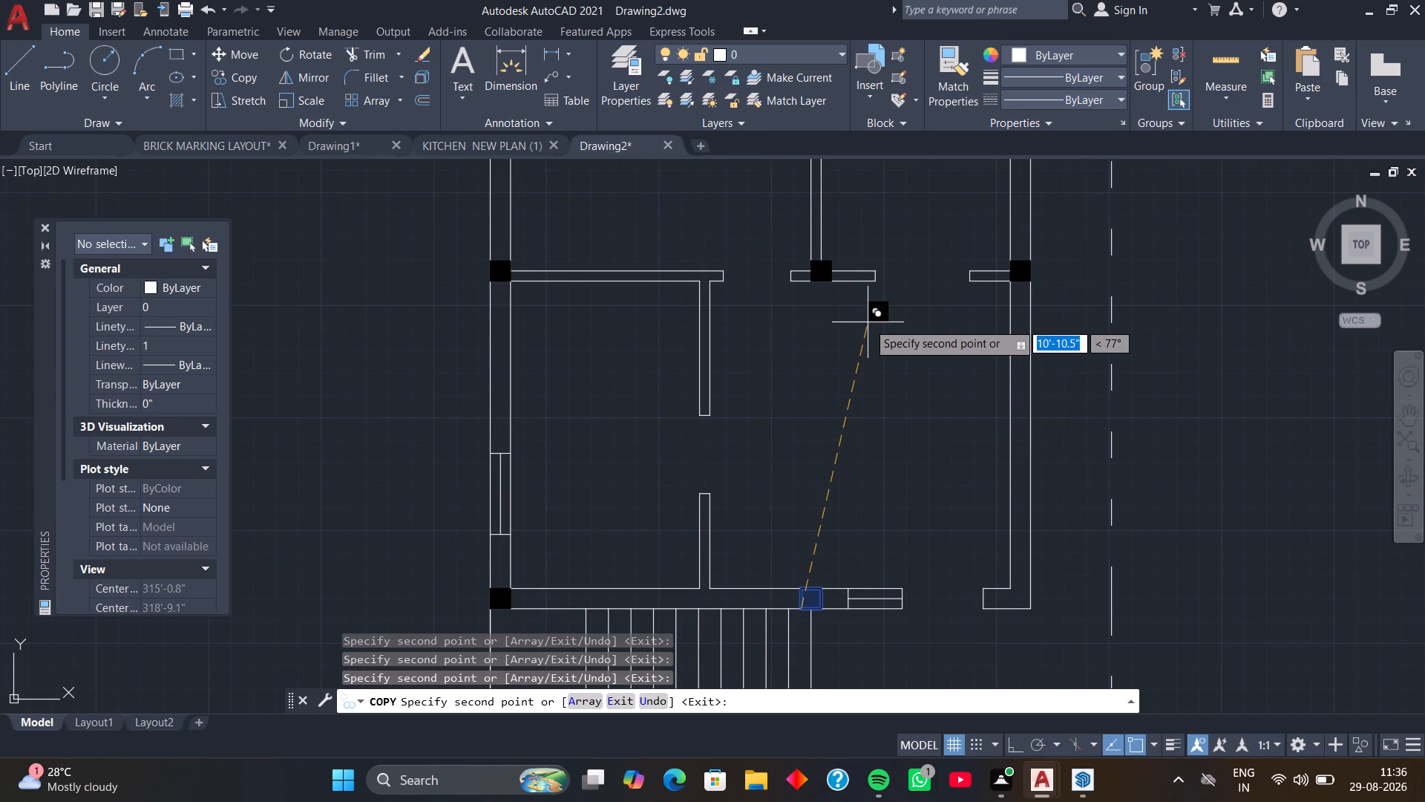
middle_click_drag(897, 428, 839, 252)
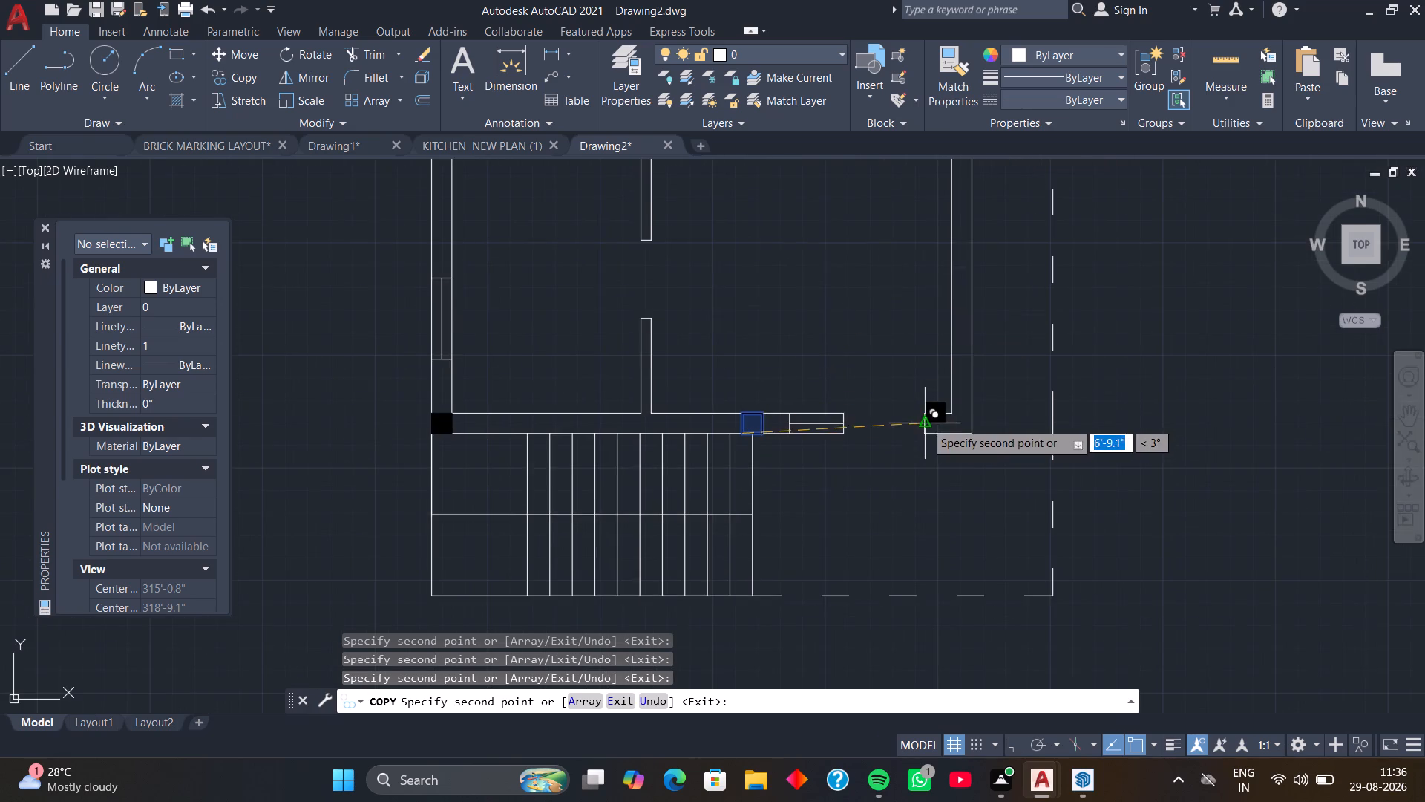
scroll(925, 422, "up", 2)
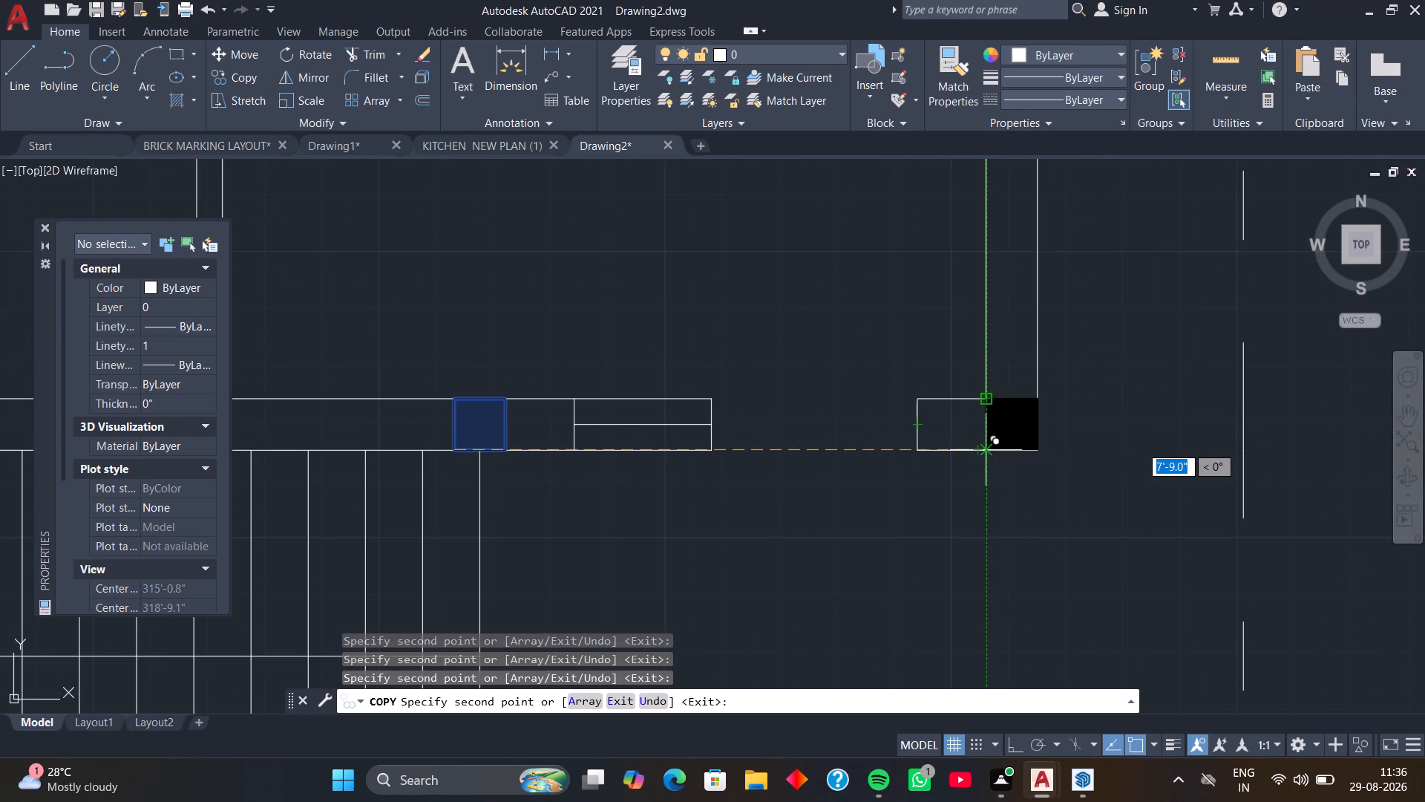
left_click(987, 446)
key("space")
Examine the column layout across the plan, especially the column at the right outer wall's partition junction.
scroll(914, 373, "down", 3)
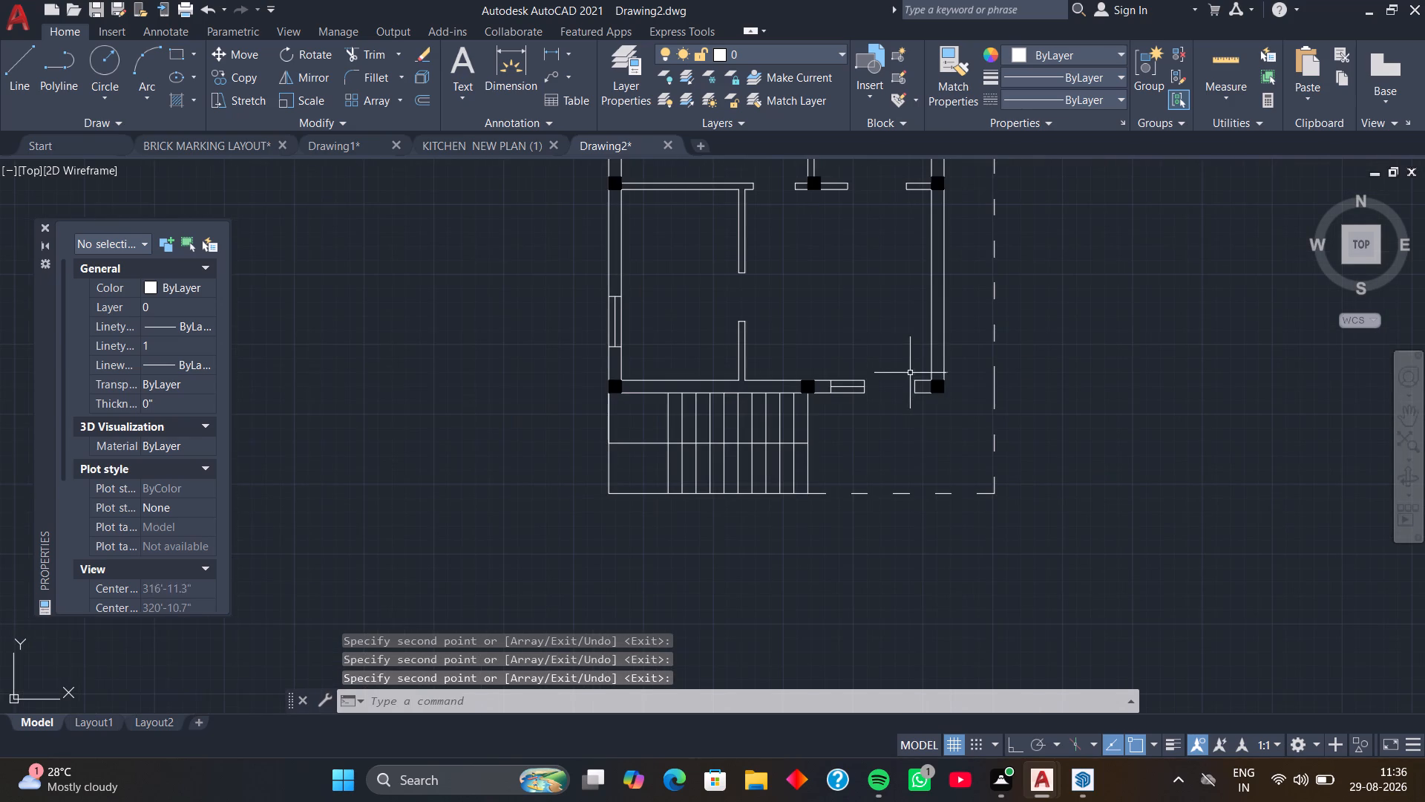
middle_click_drag(902, 336, 859, 476)
middle_click_drag(843, 380, 796, 472)
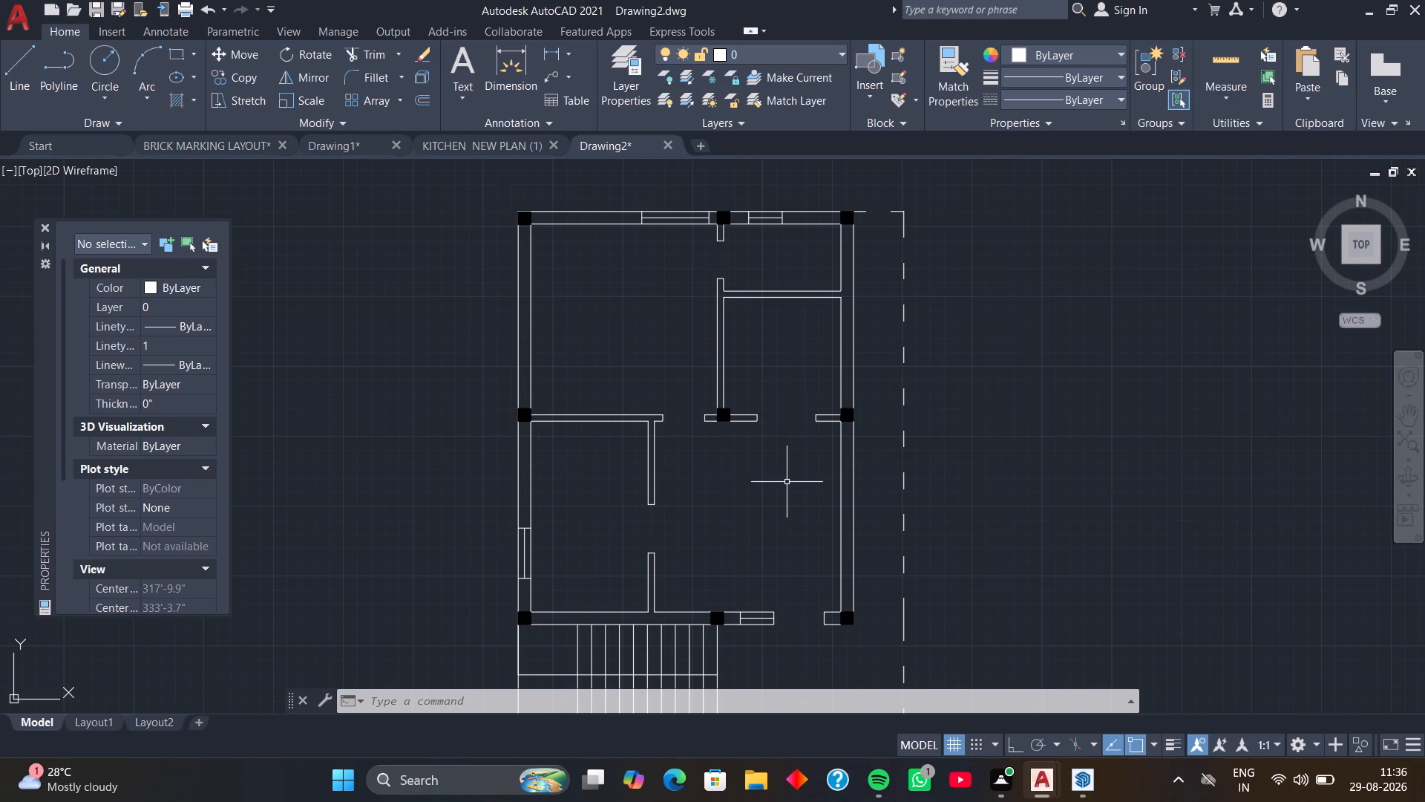
scroll(859, 415, "up", 3)
middle_click_drag(851, 415, 882, 420)
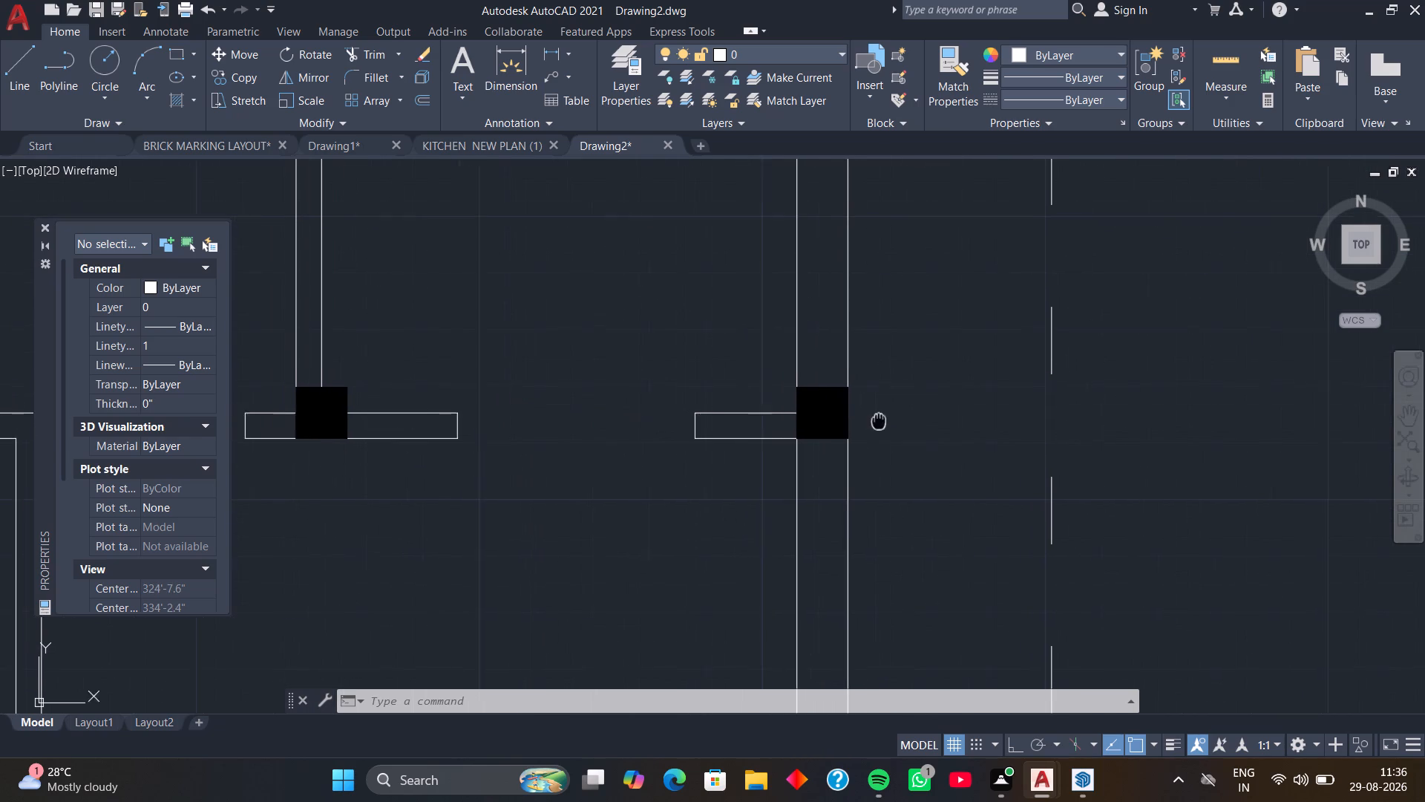
middle_click_drag(882, 420, 882, 420)
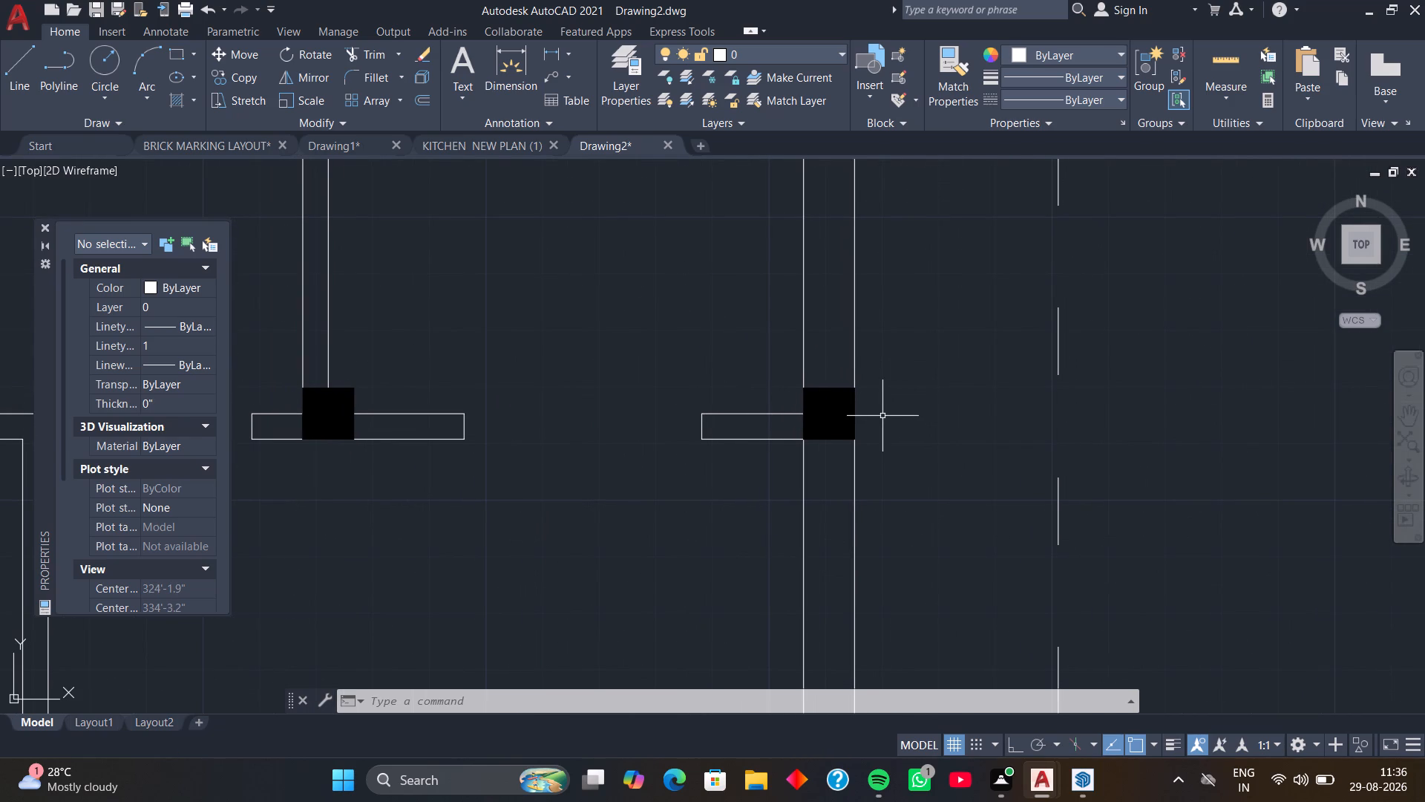
scroll(842, 375, "up", 2)
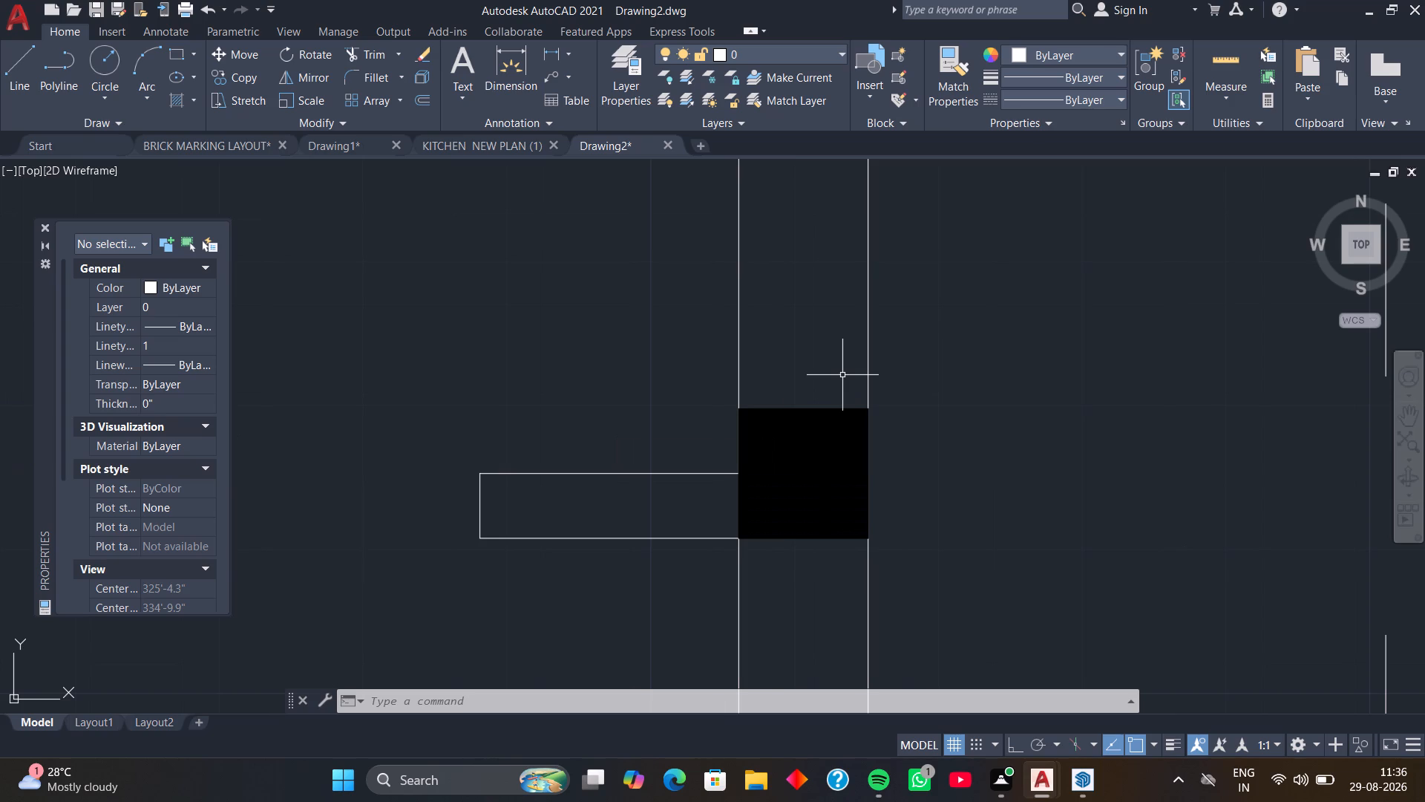
scroll(825, 377, "down", 2)
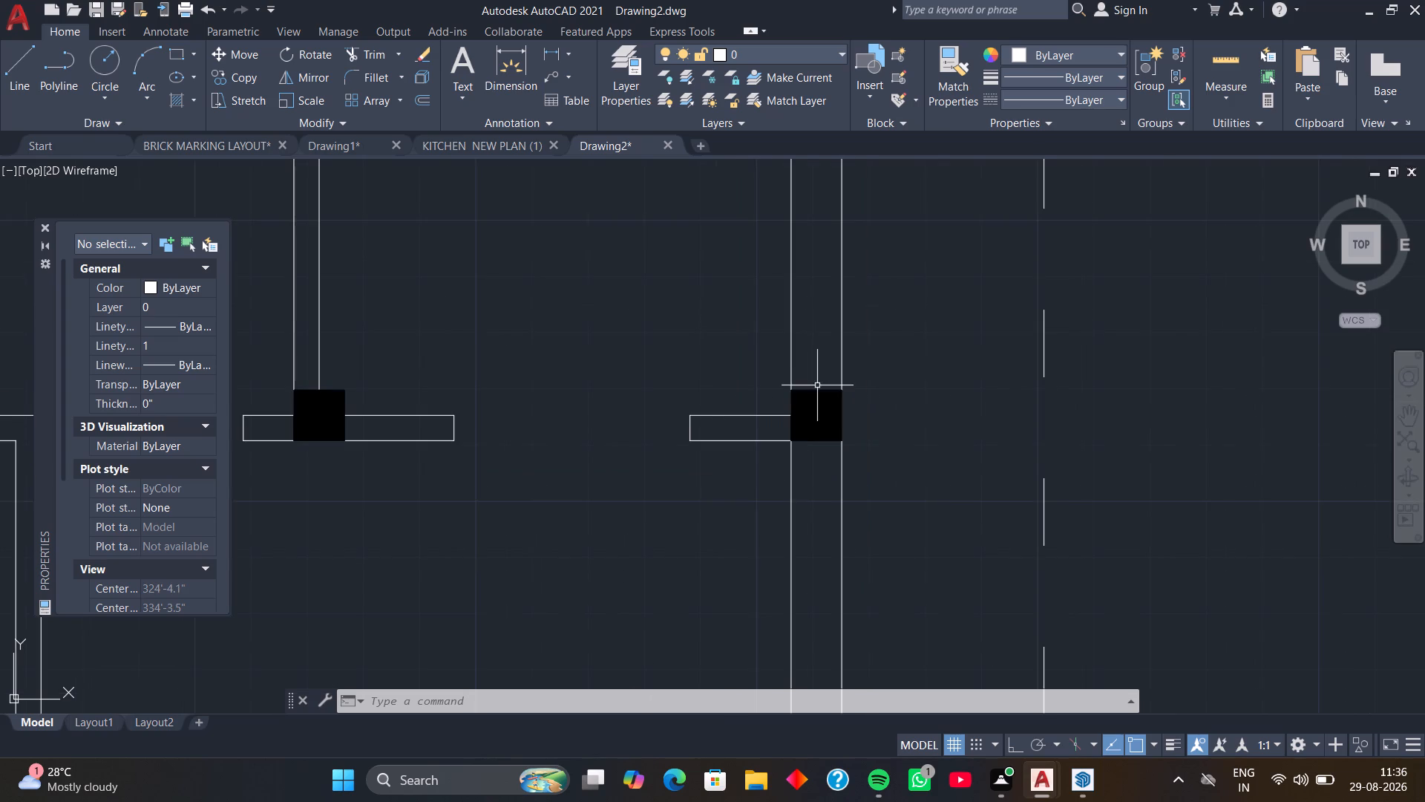
Draw a line across the right outer wall's thickness along the top edge of the bottom-right corner column.
middle_click_drag(817, 385, 821, 223)
scroll(873, 446, "down", 3)
middle_click_drag(865, 485, 859, 356)
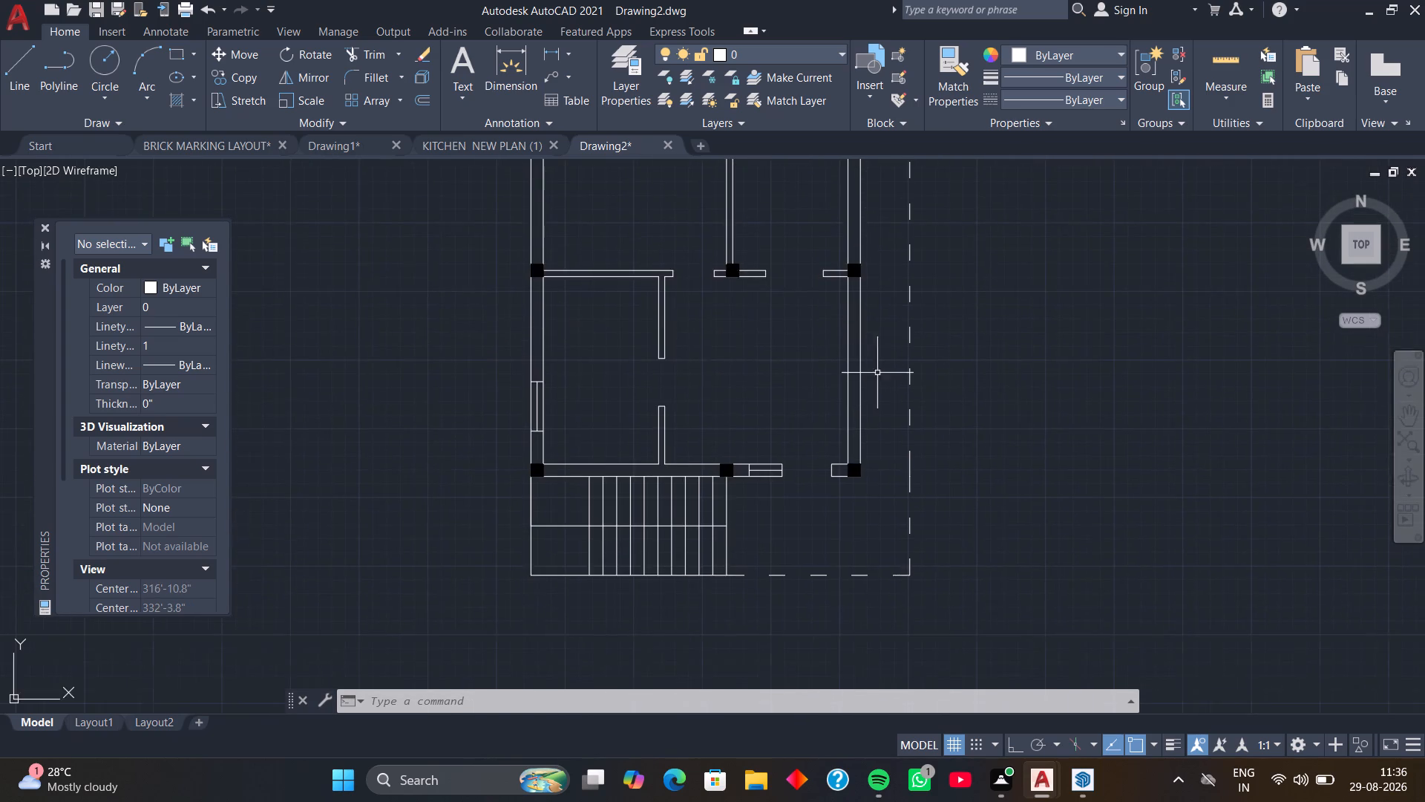
middle_click_drag(885, 449, 879, 385)
scroll(849, 415, "up", 4)
scroll(810, 316, "up", 3)
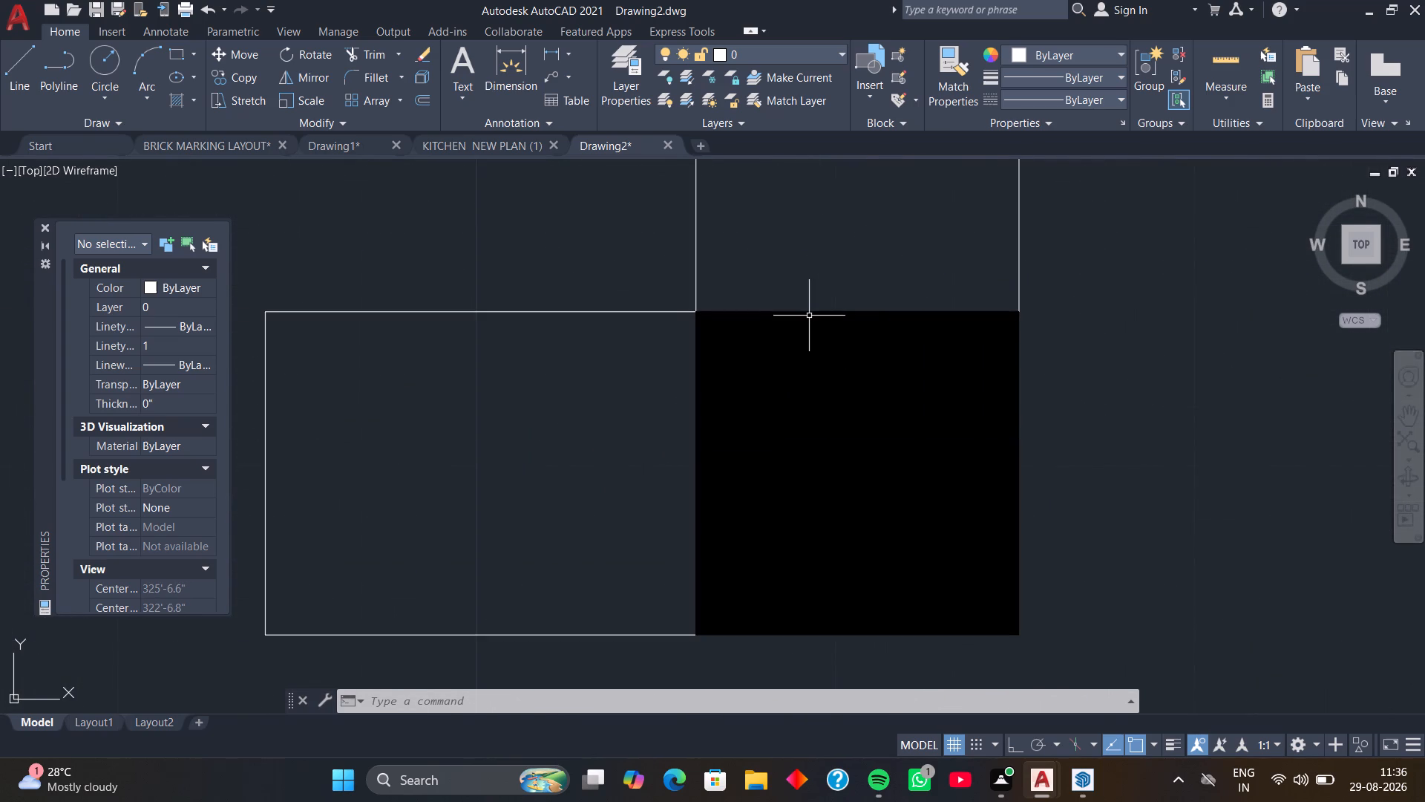
middle_click_drag(769, 278, 785, 276)
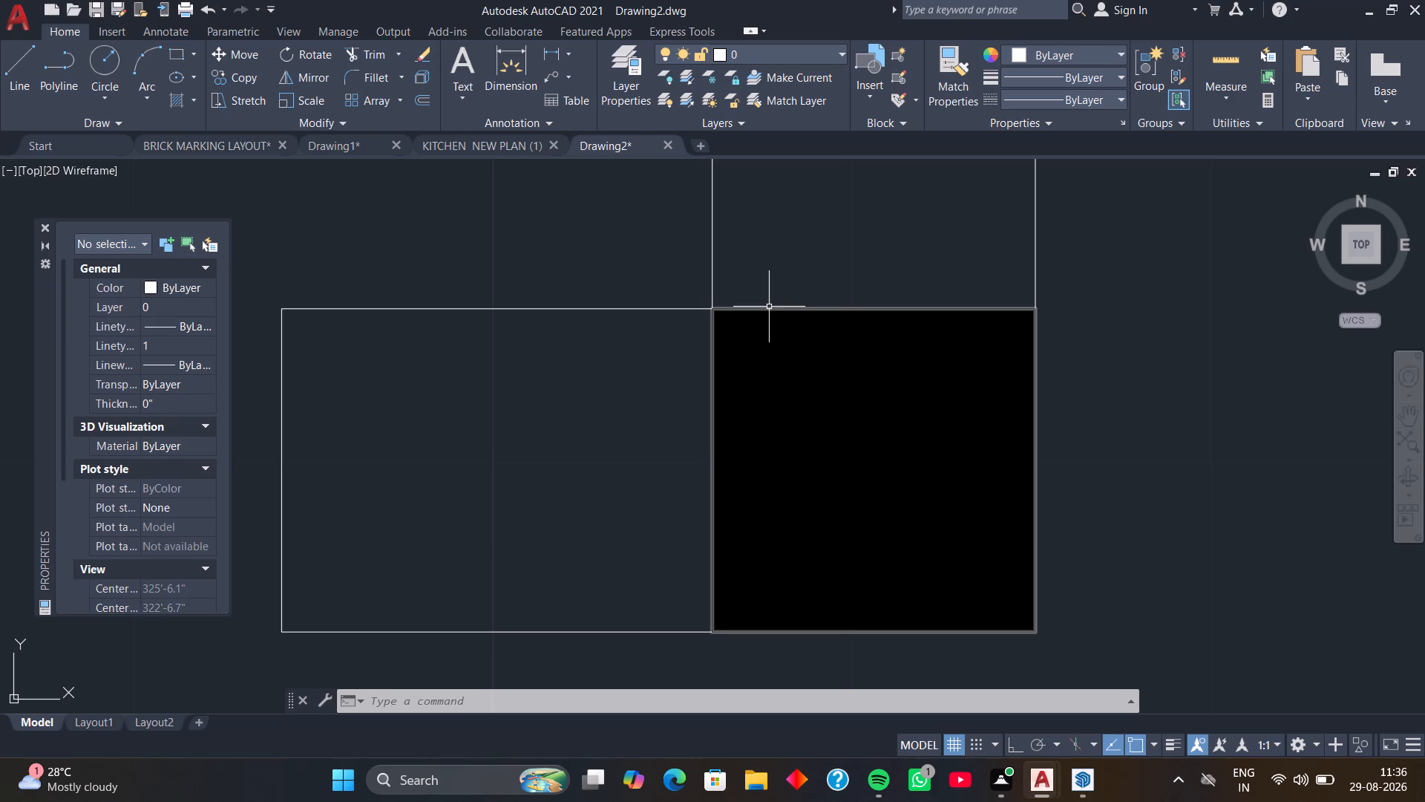
type("L")
key("space")
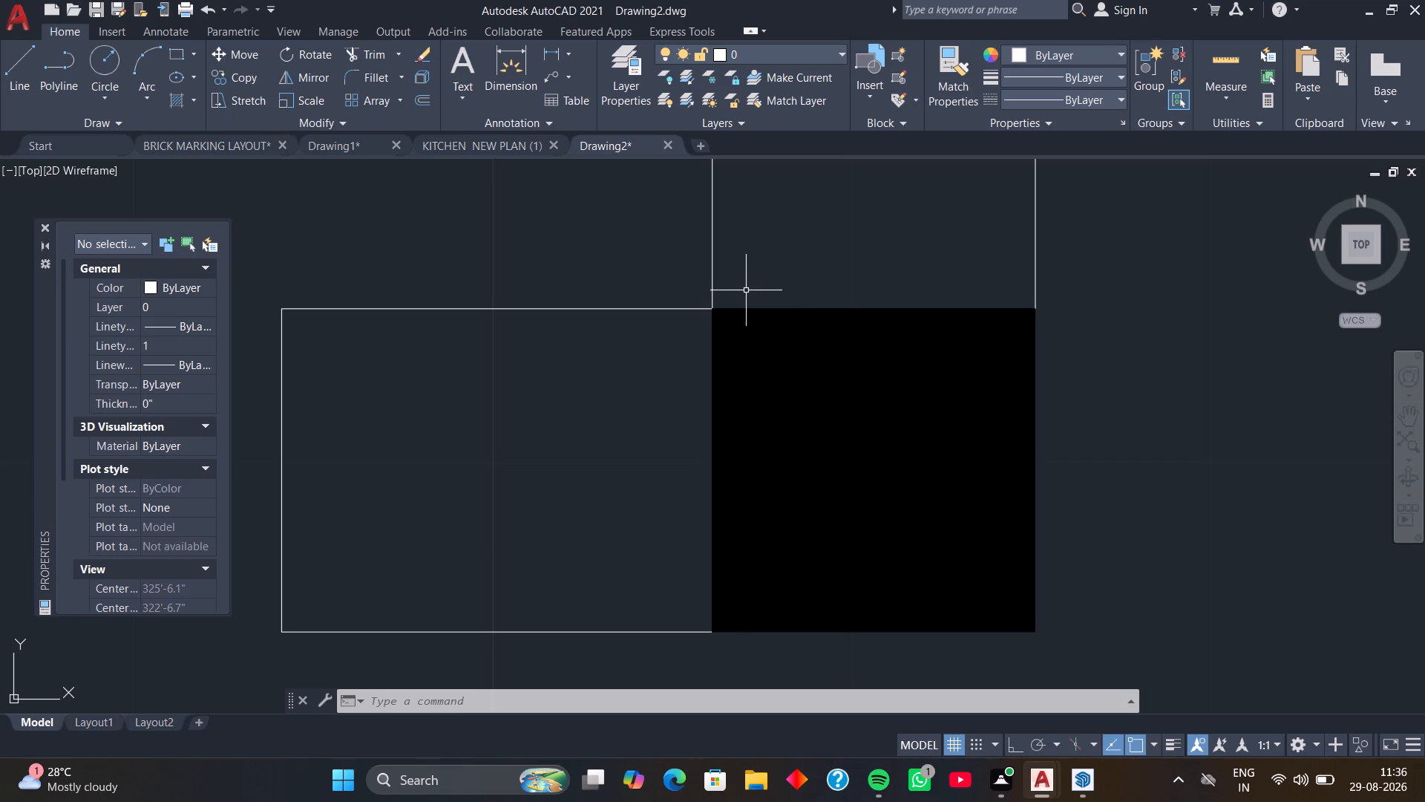
left_click(708, 309)
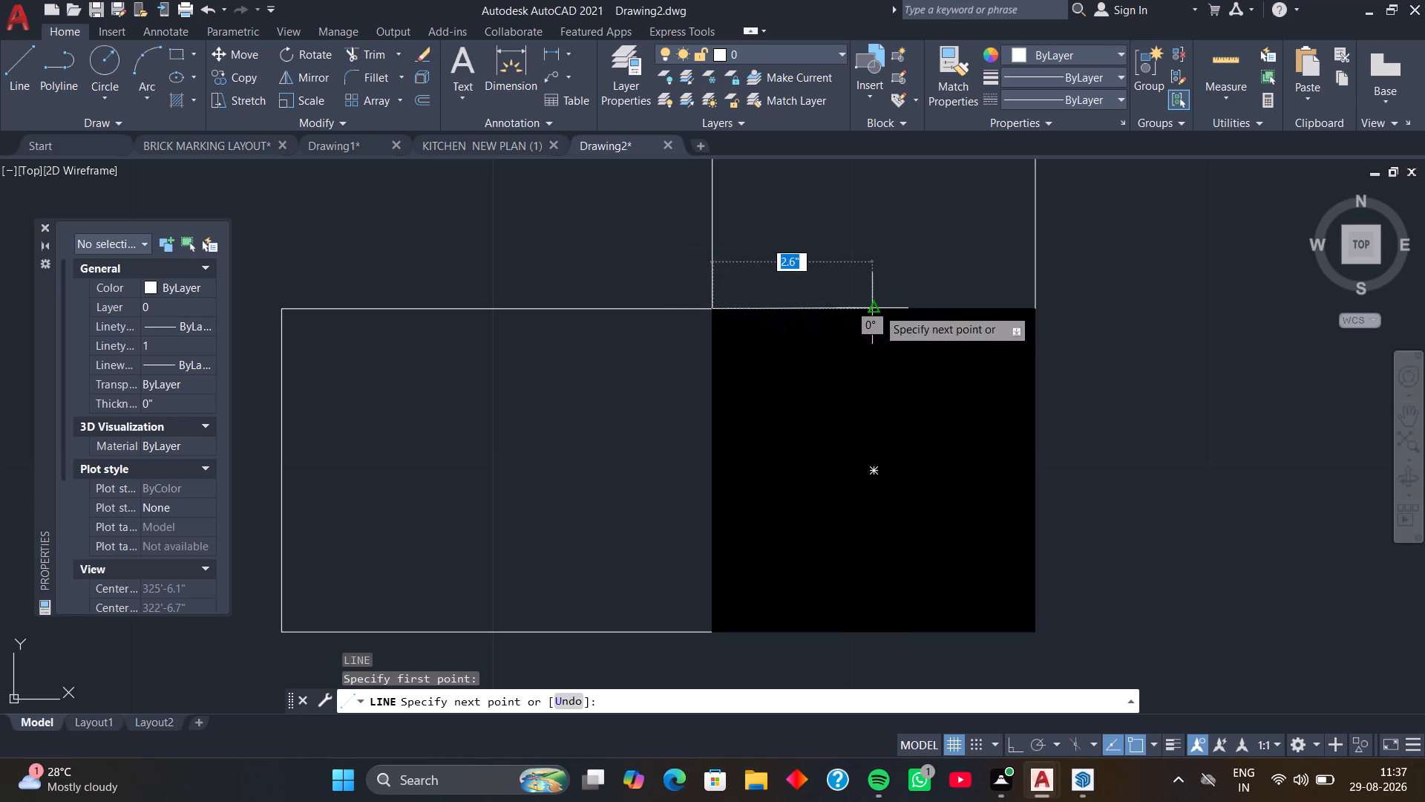
left_click(1030, 310)
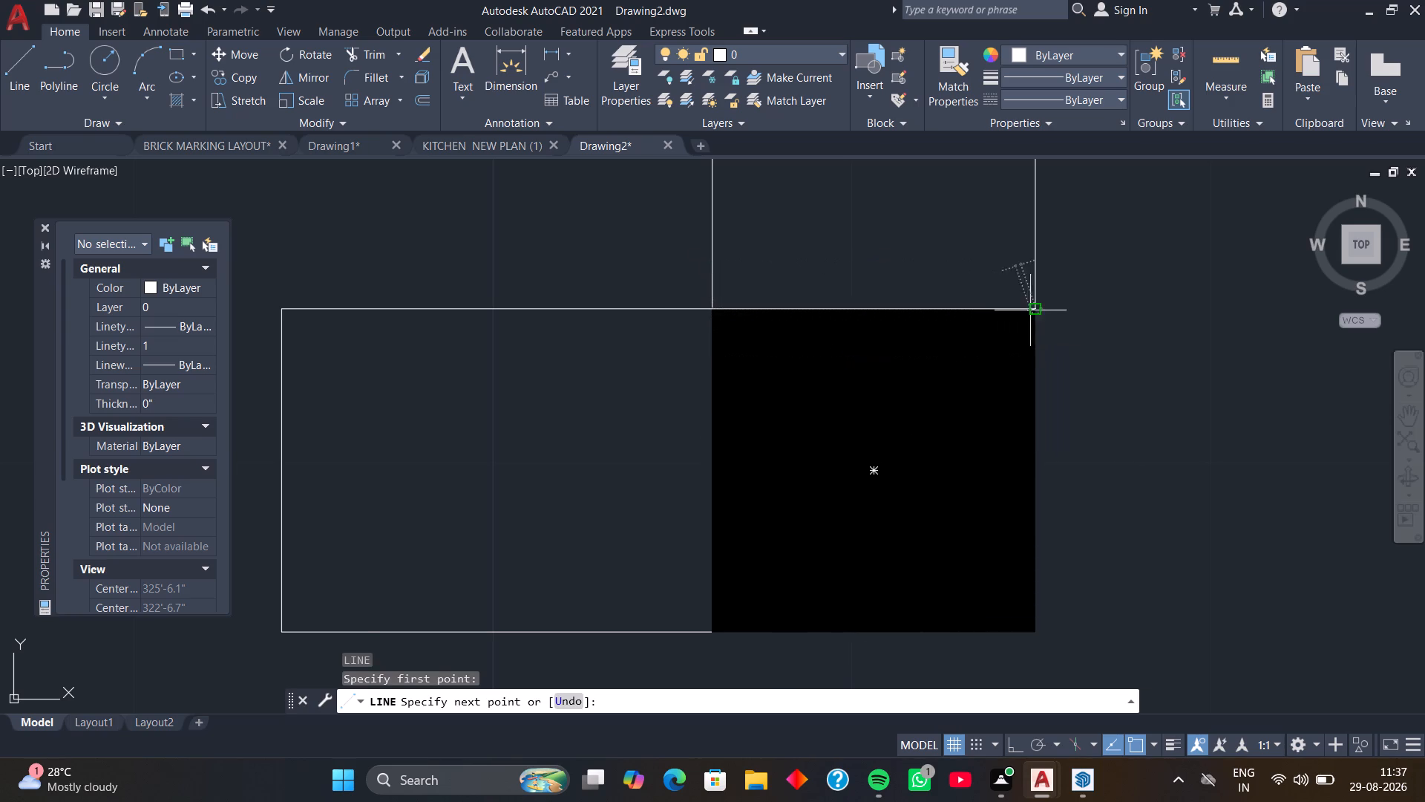
key("space")
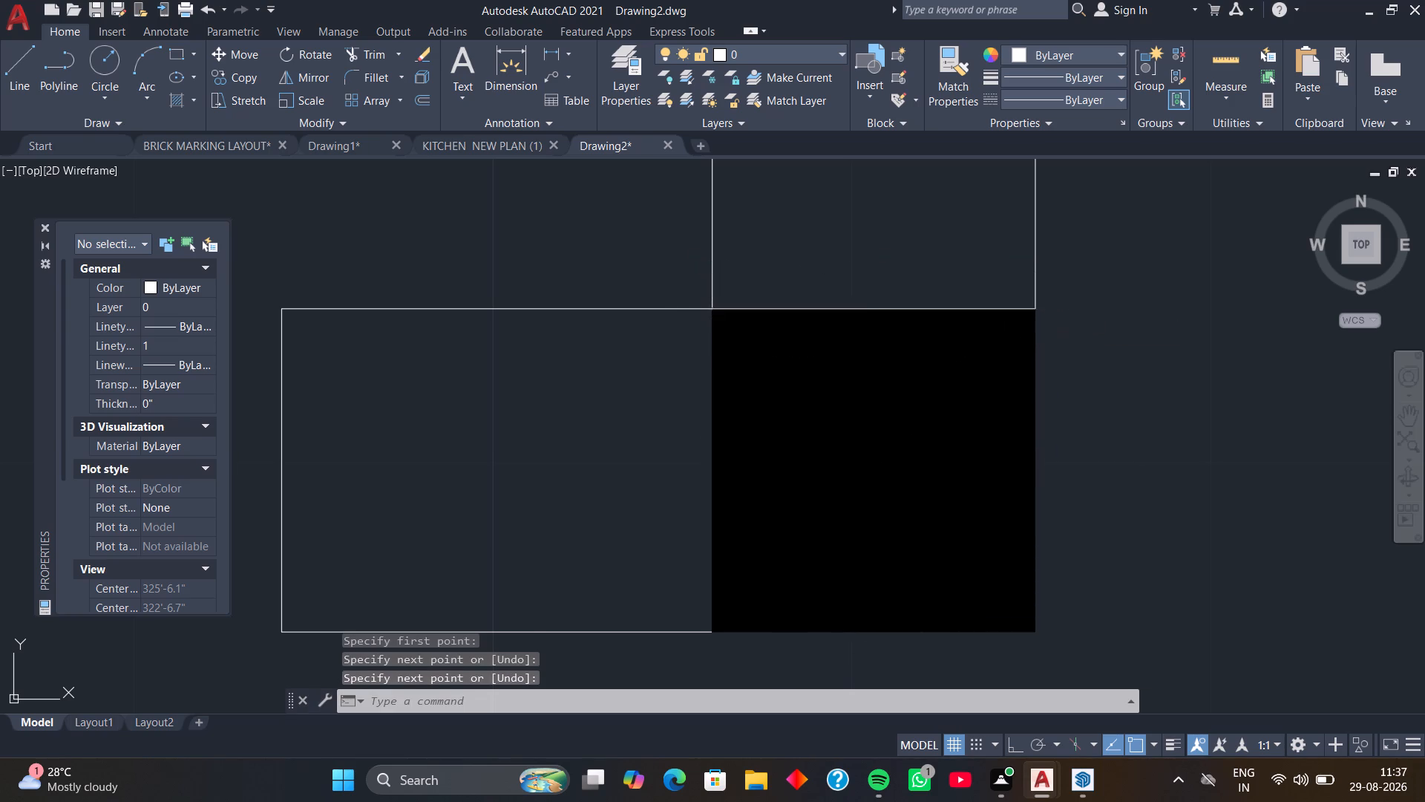
Move the line across the right outer wall 2' straight up from the corner column, with Ortho on.
left_click(1030, 307)
type("M")
key("space")
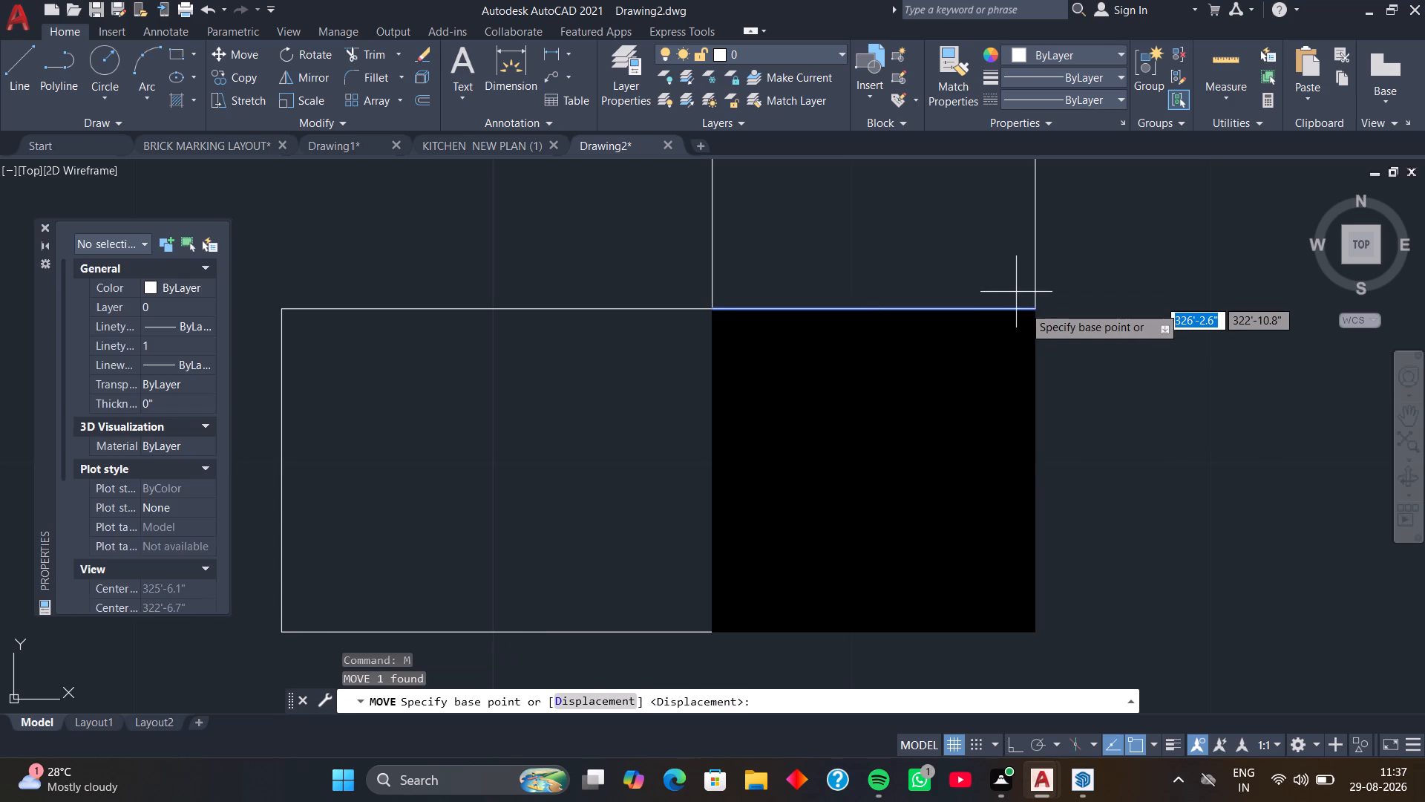
left_click(1031, 310)
scroll(1026, 243, "down", 3)
middle_click_drag(1026, 244, 1024, 325)
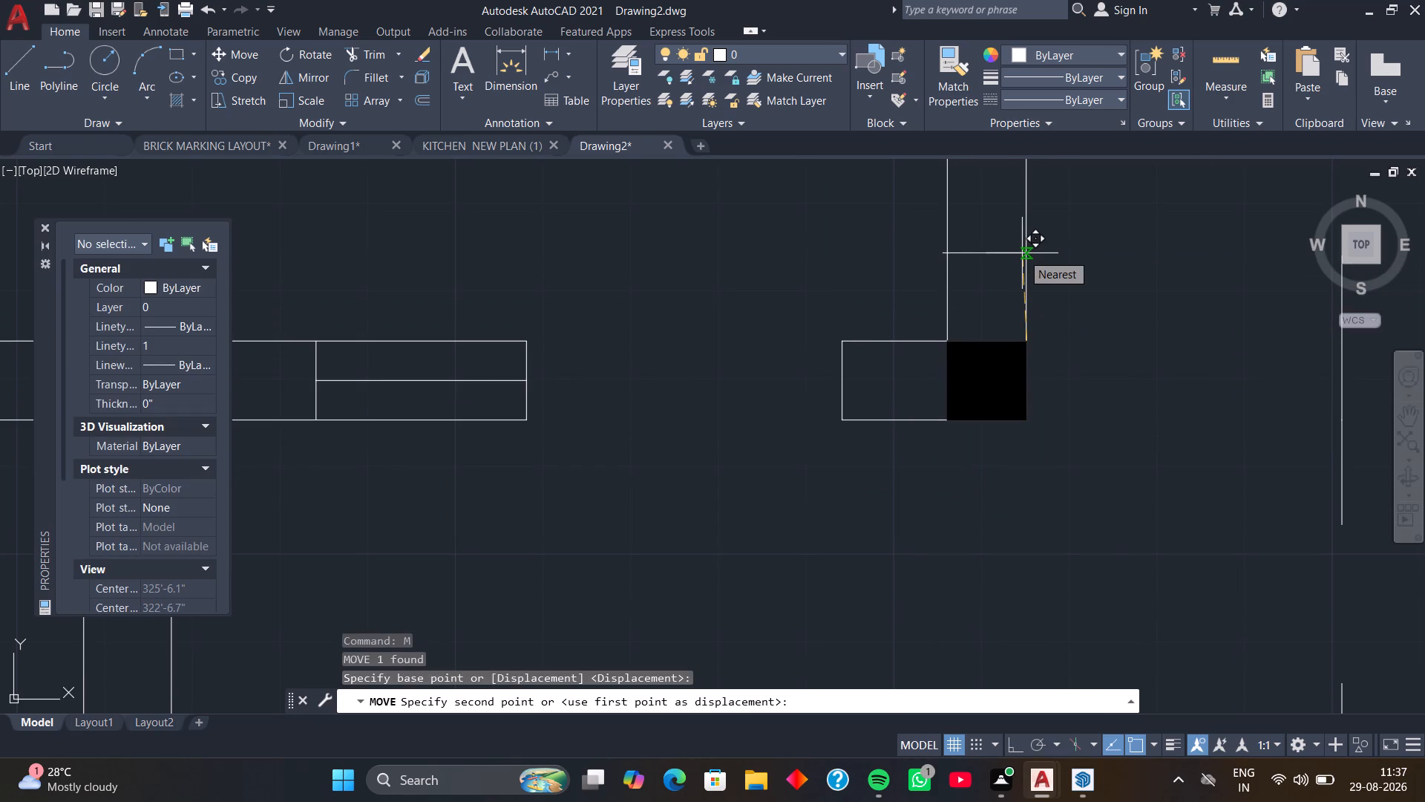
key("F8")
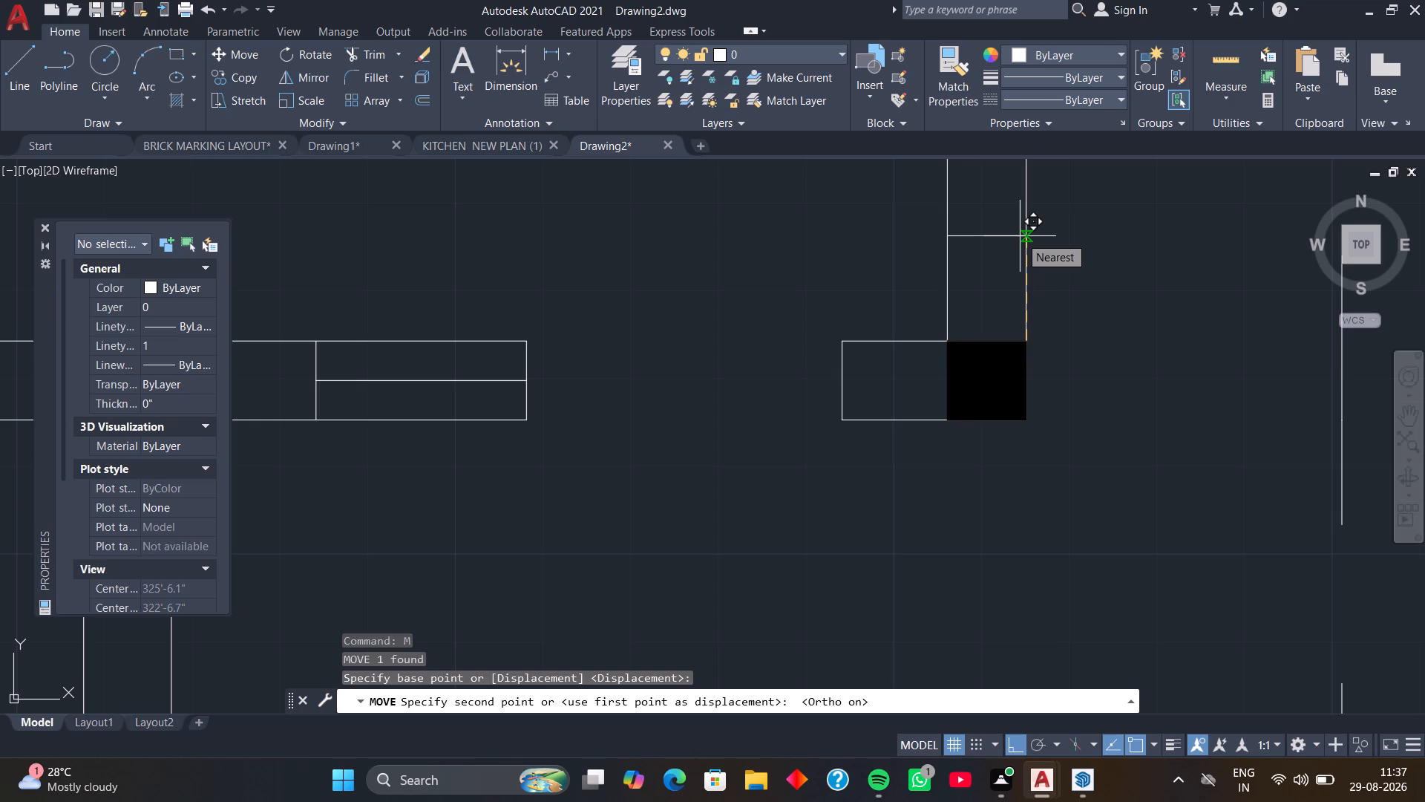
type("2'")
key("Return")
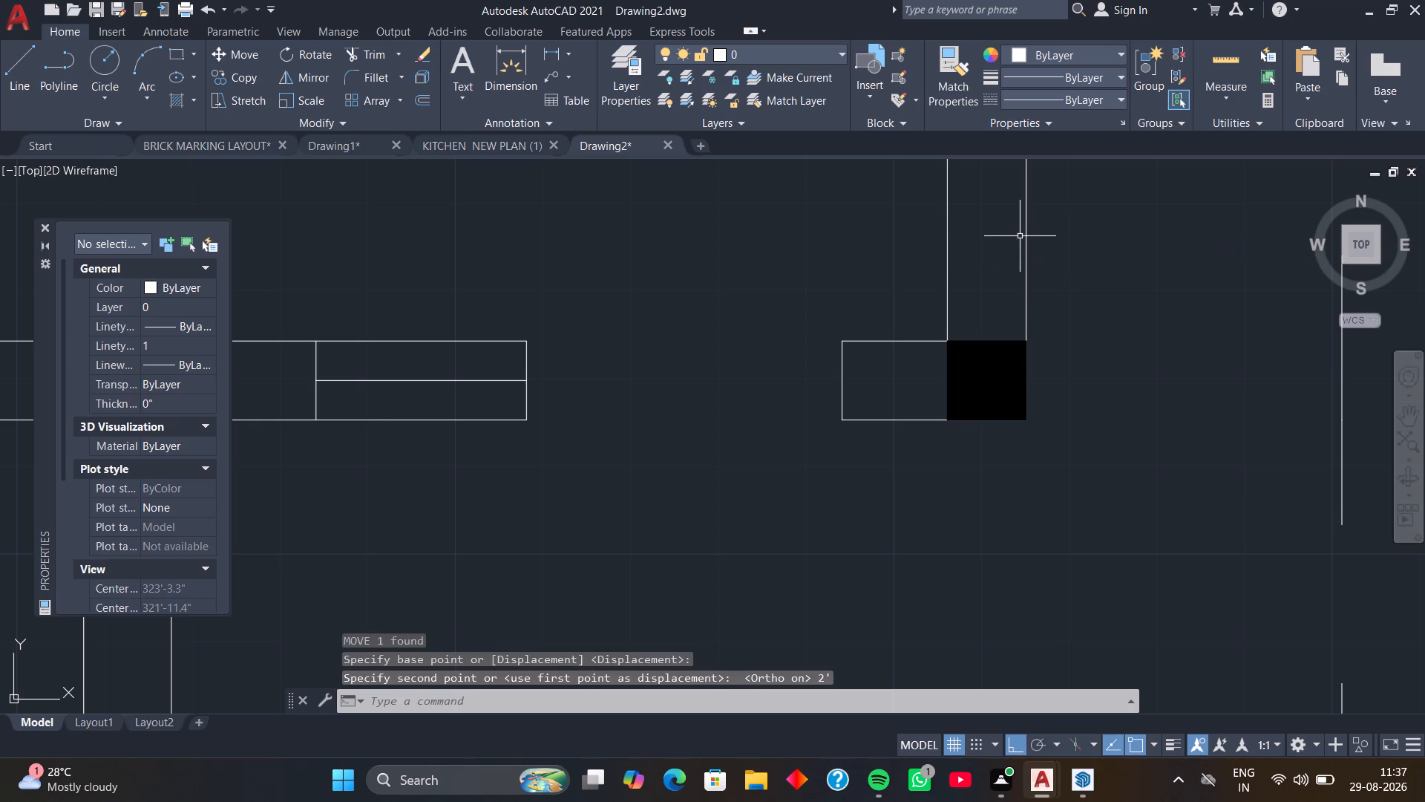
Copy the line across the right outer wall 4' upward to mark the other side of the window opening.
scroll(1020, 236, "down", 3)
middle_click_drag(1025, 235, 1015, 306)
left_click(1003, 283)
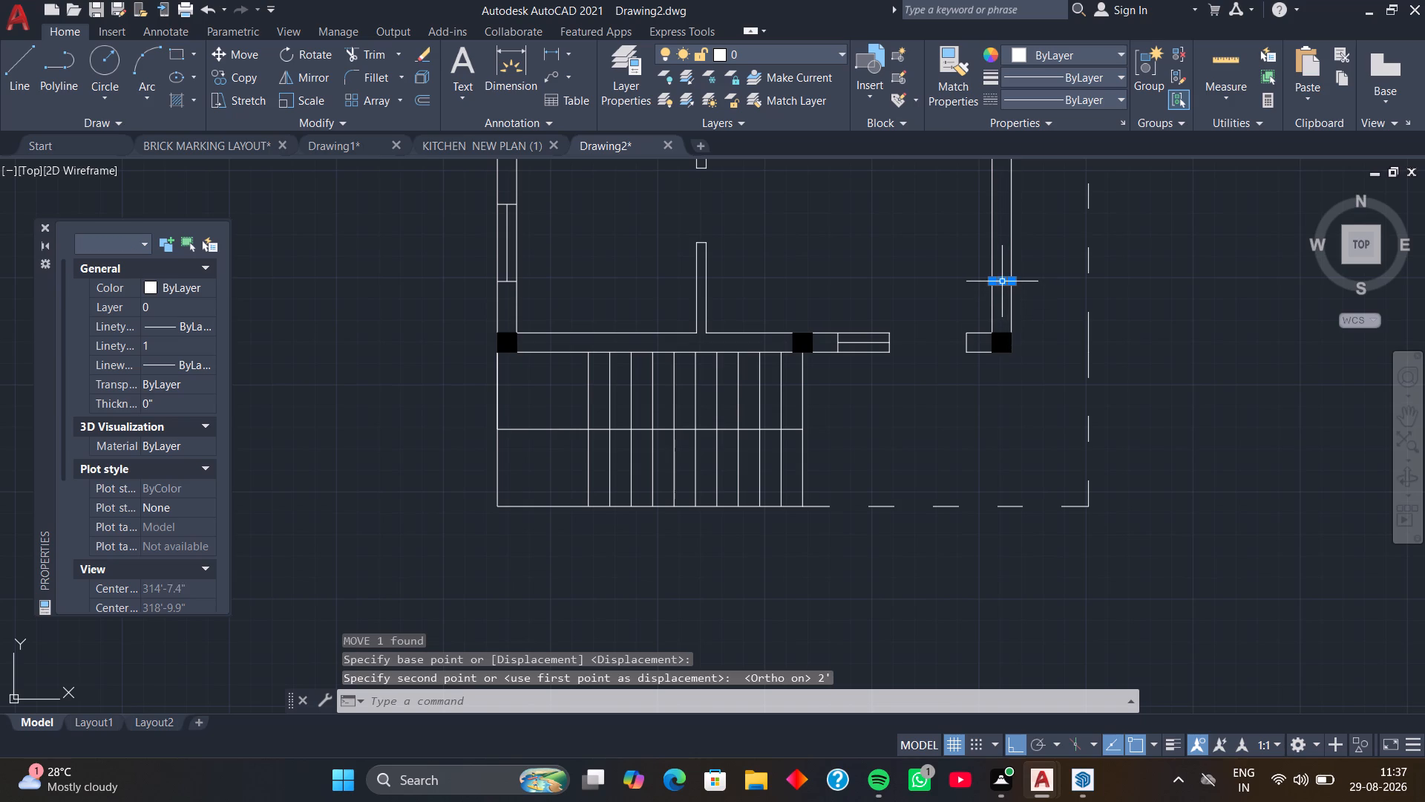
type("CO")
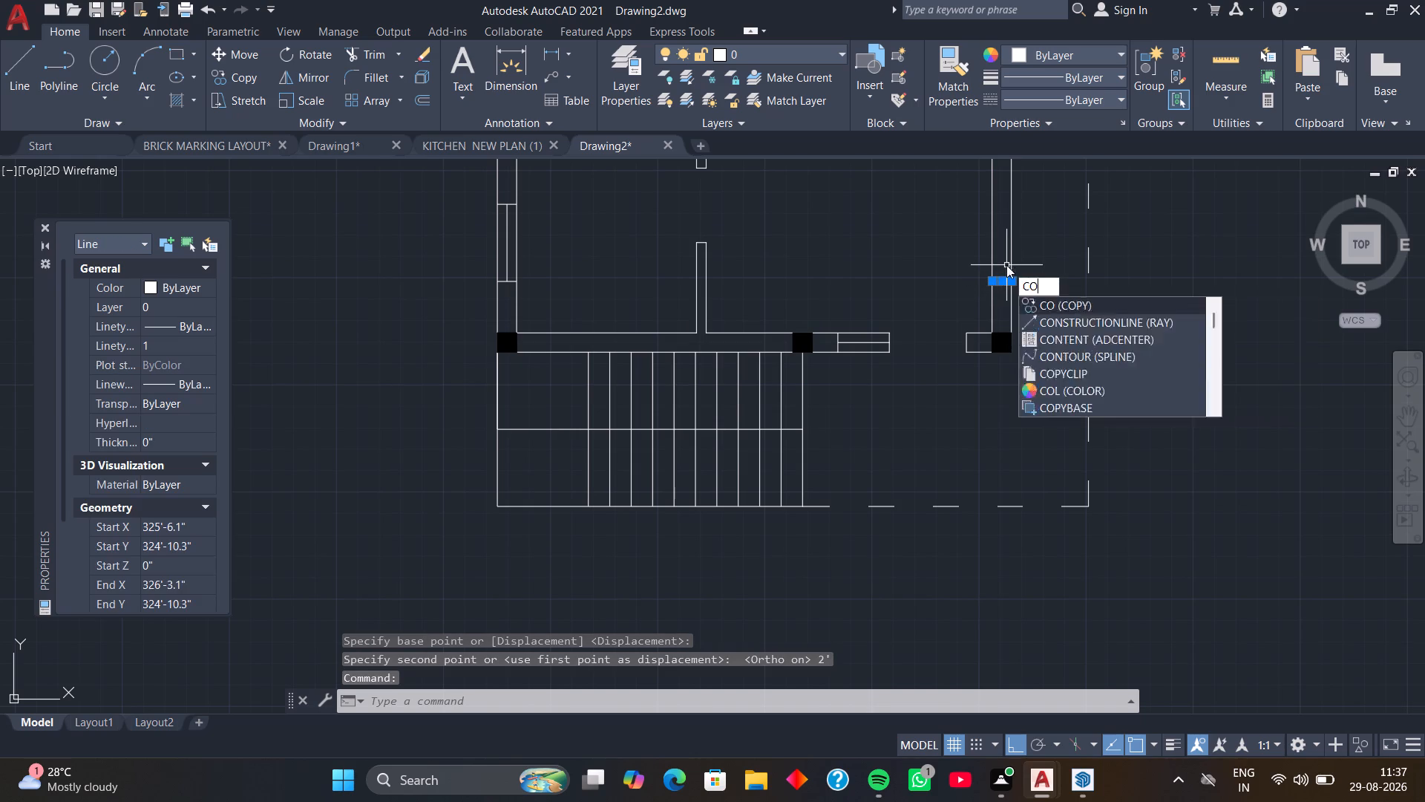
key("space")
left_click(1011, 282)
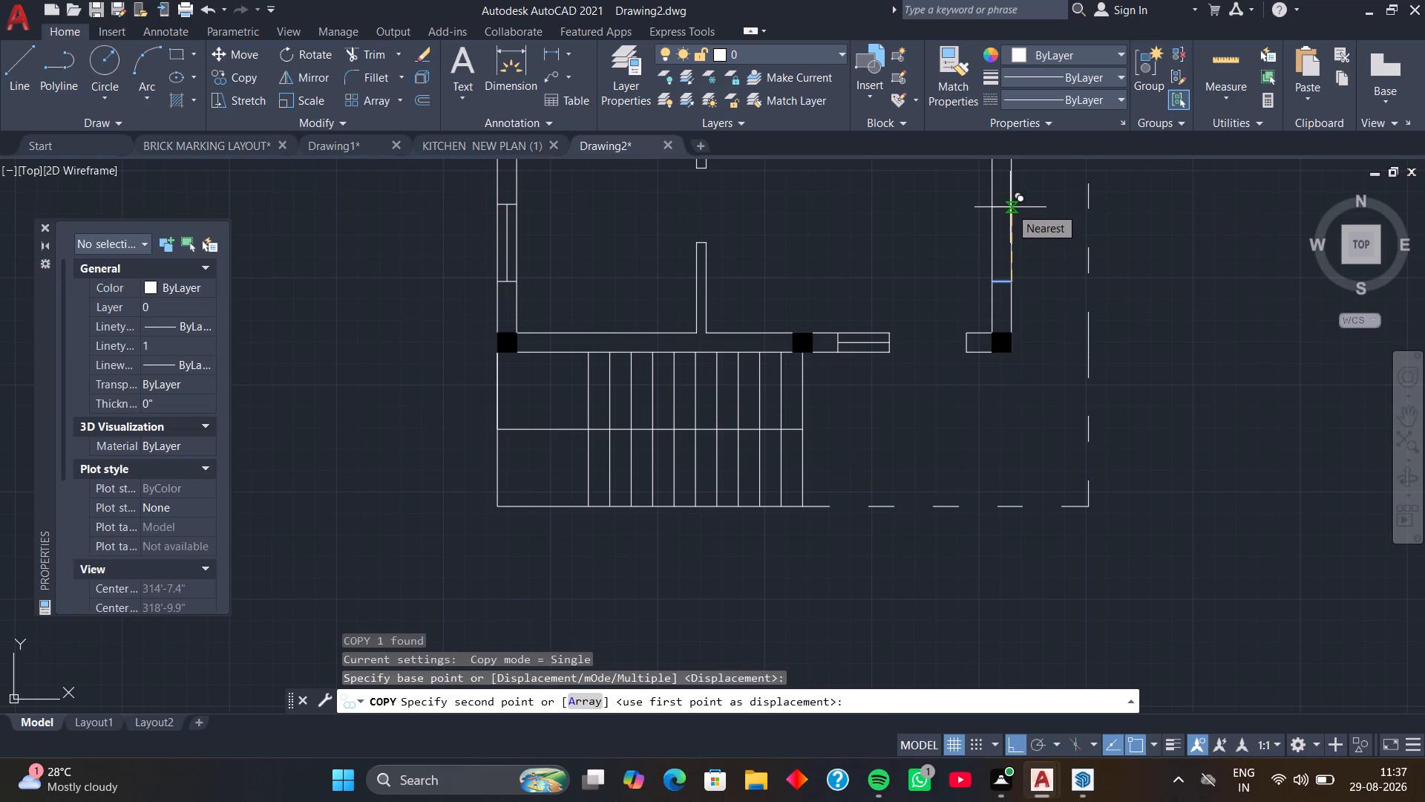
type("4'")
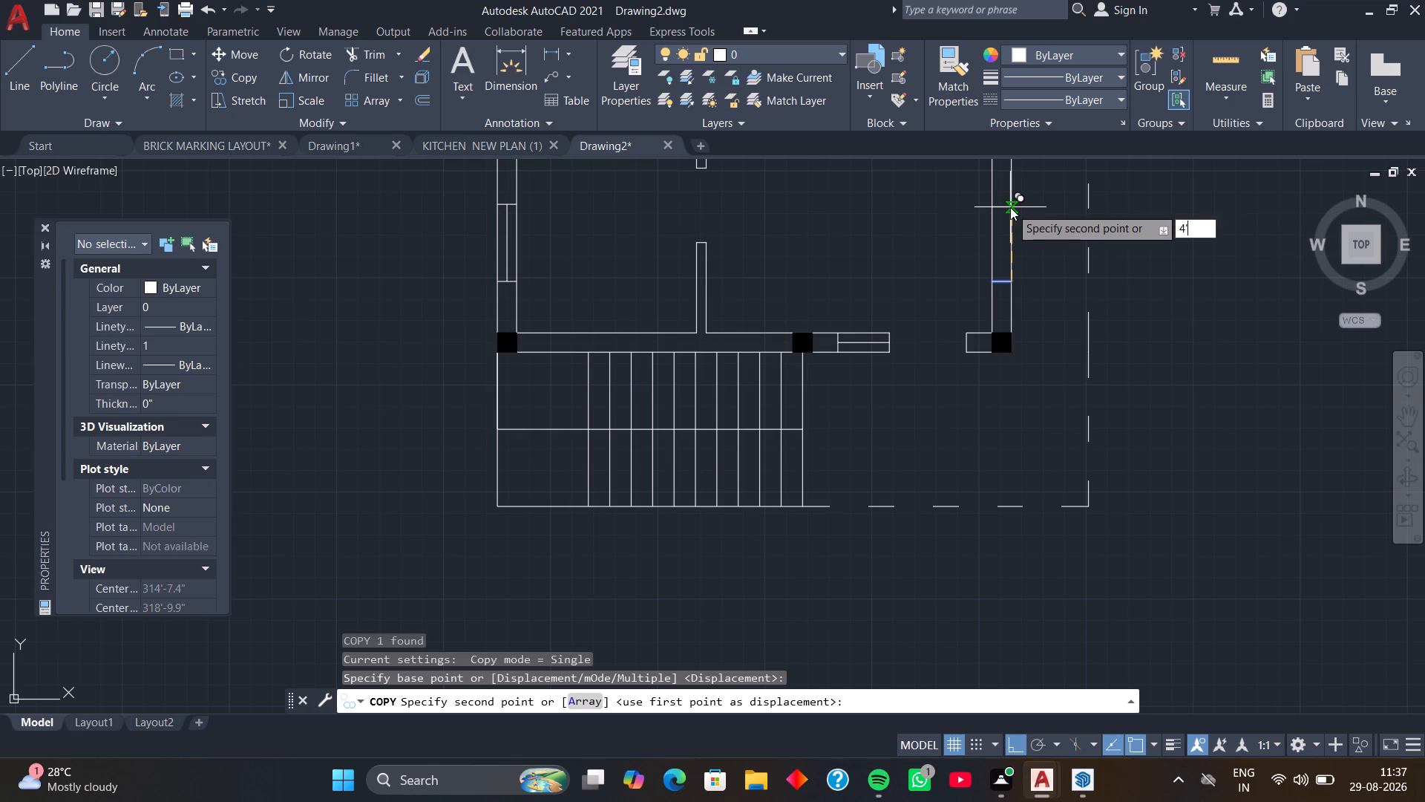
key("Return")
scroll(1021, 212, "down", 2)
middle_click_drag(1024, 222, 1019, 280)
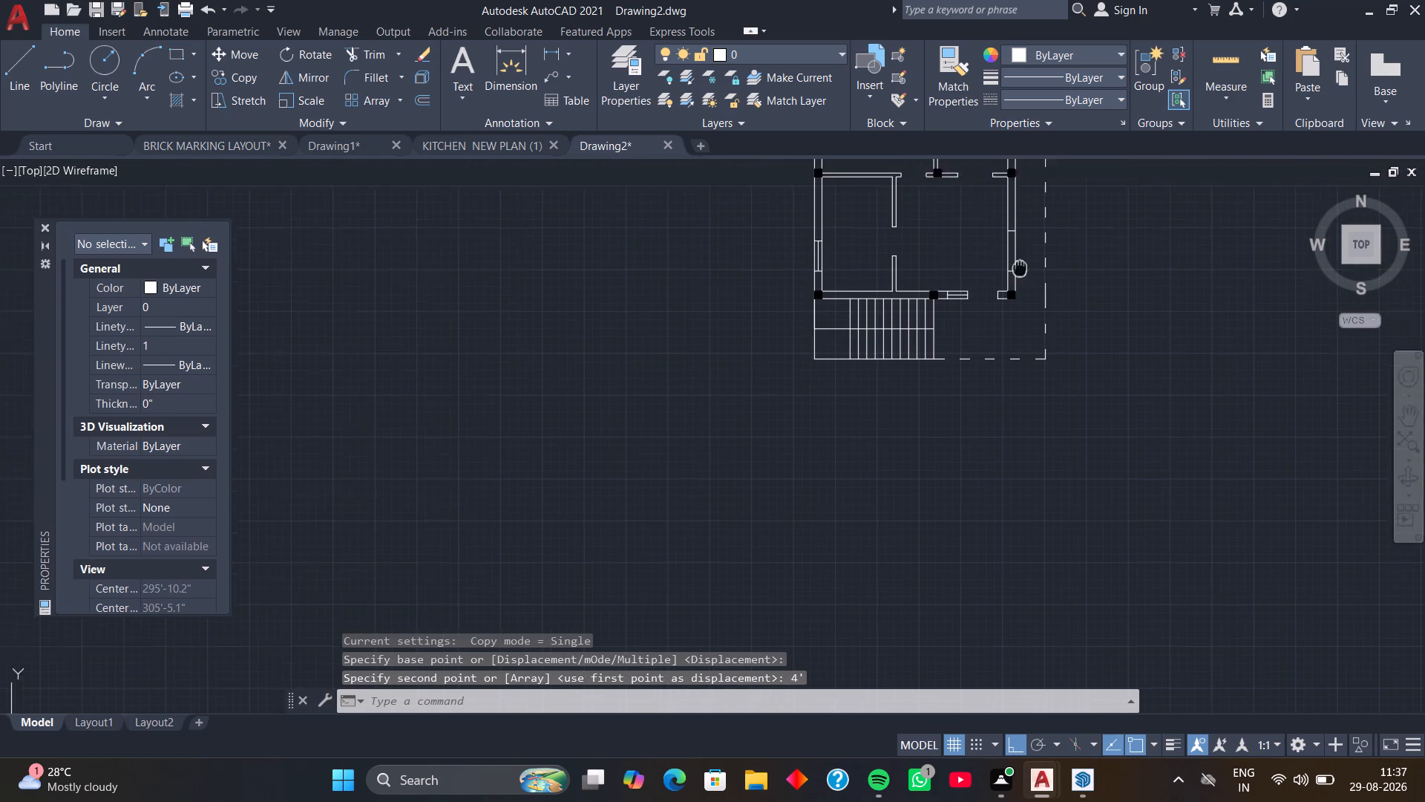
middle_click_drag(1019, 280, 1017, 373)
middle_click_drag(1018, 290, 1010, 320)
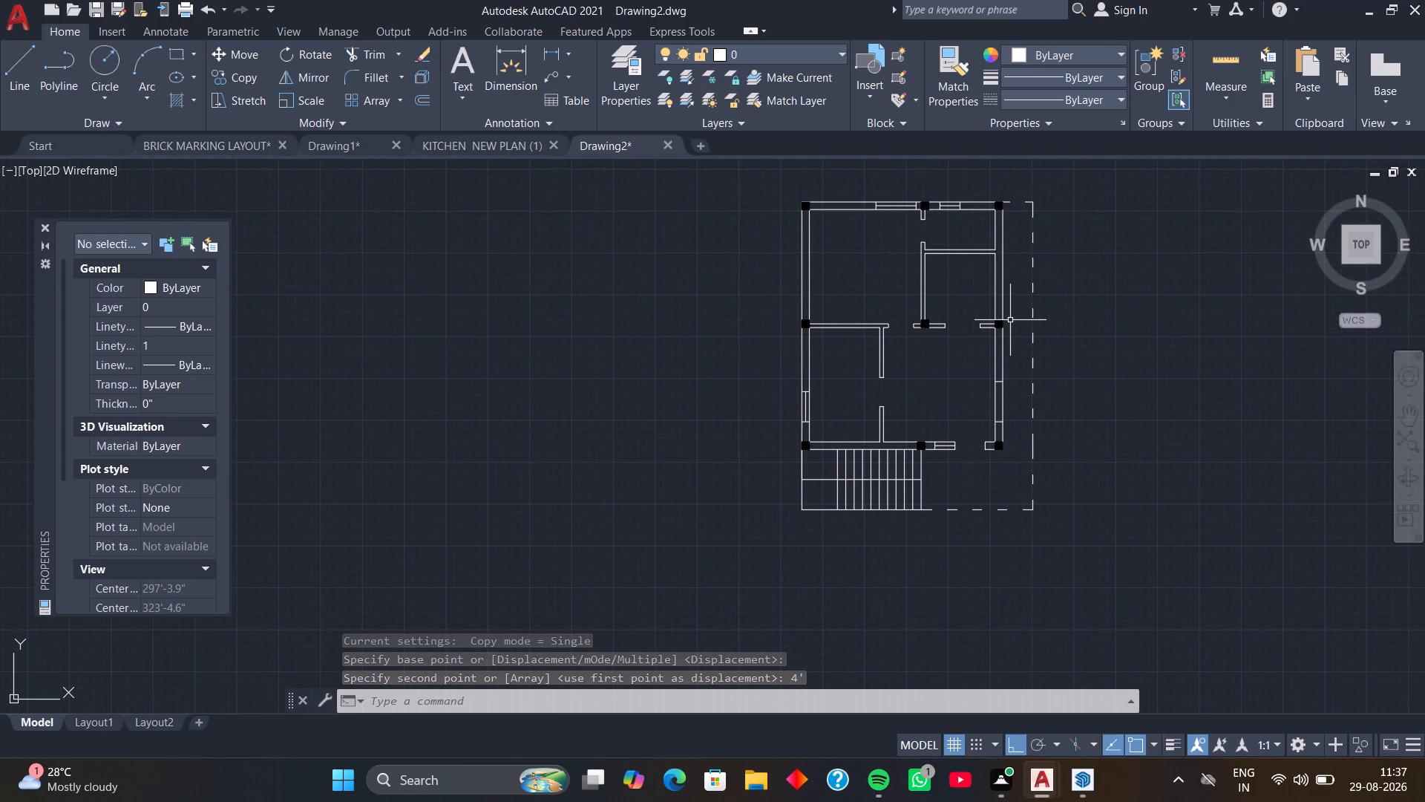
Draw a line across the right outer wall's thickness along the top edge of the column at the middle partition junction.
scroll(1018, 308, "up", 3)
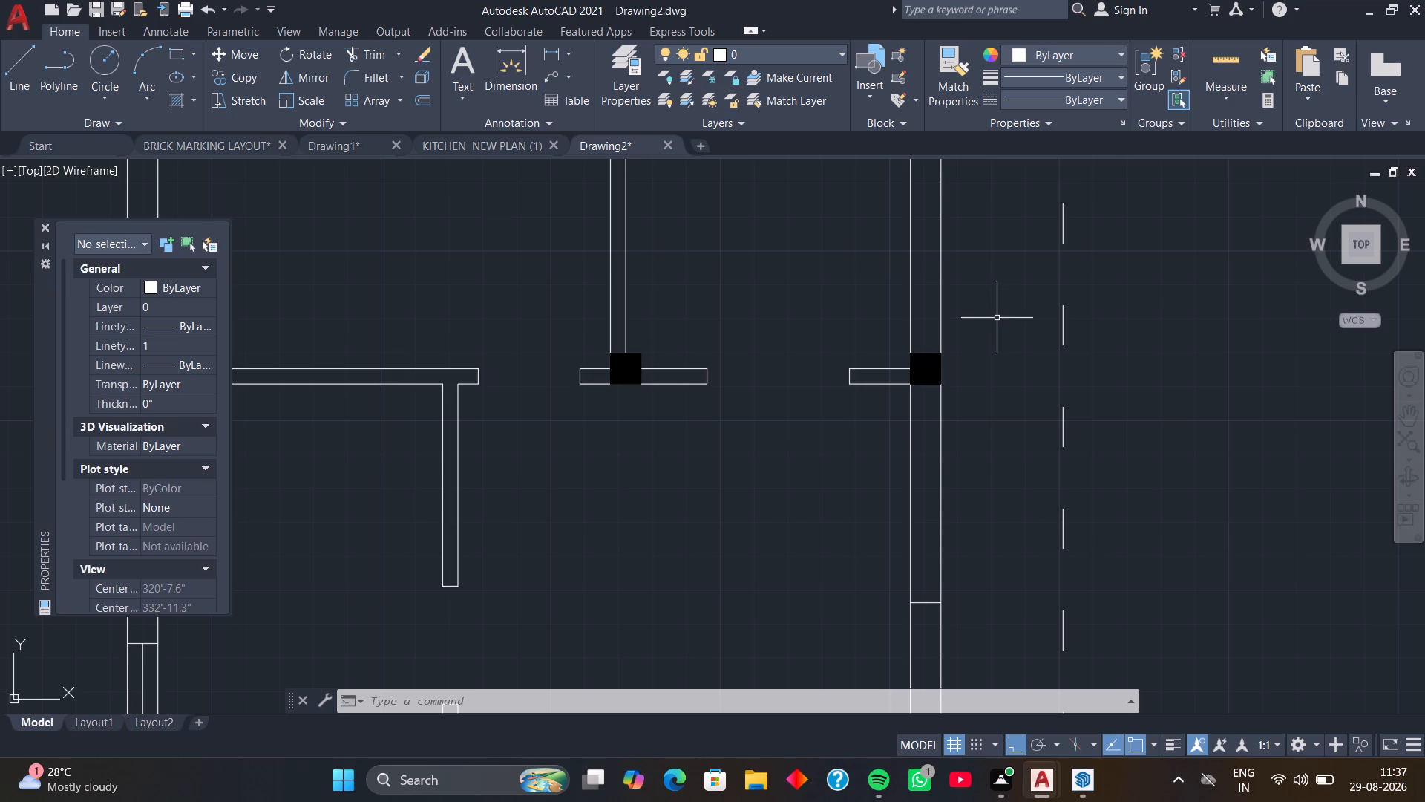
scroll(946, 349, "up", 2)
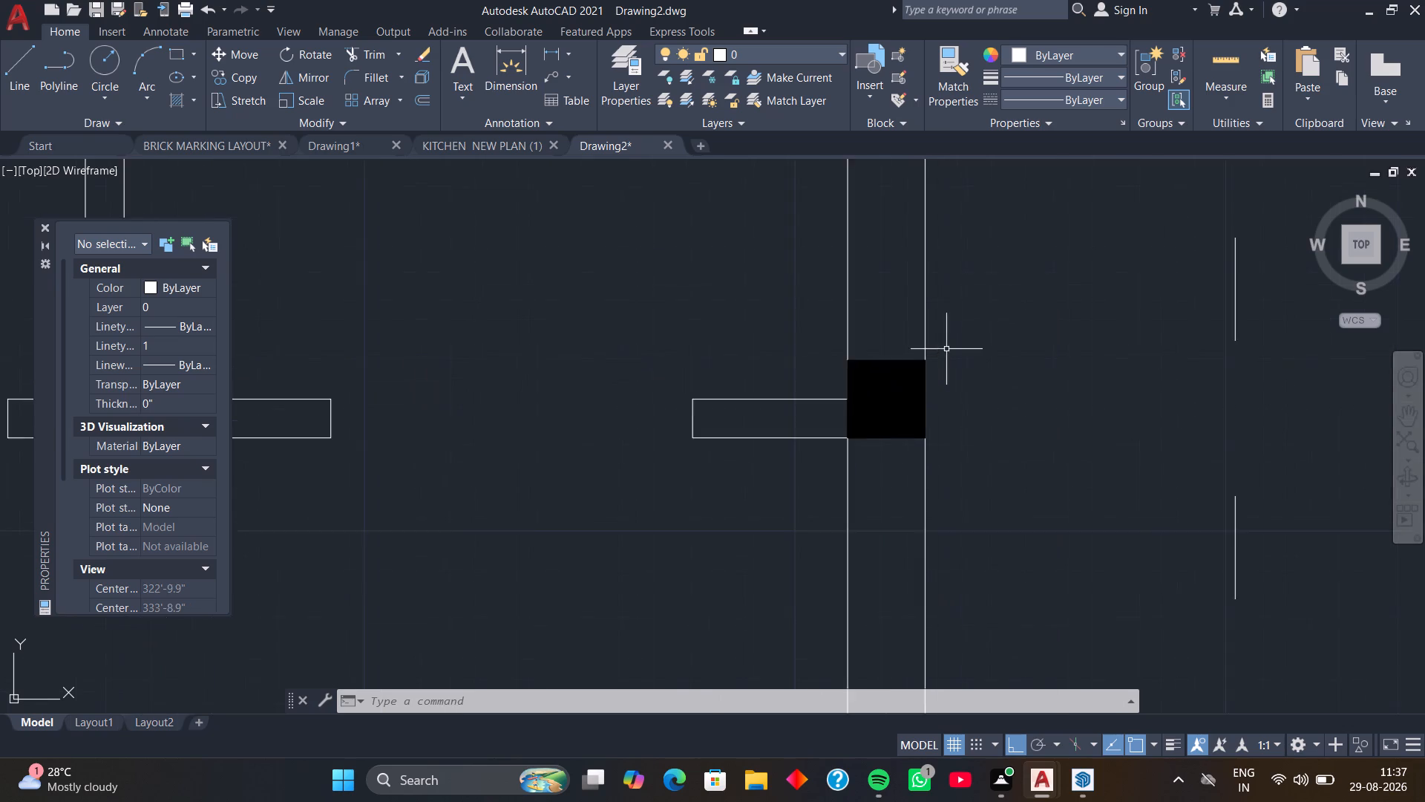
scroll(946, 349, "up", 2)
middle_click_drag(937, 360, 977, 354)
middle_click_drag(959, 370, 989, 364)
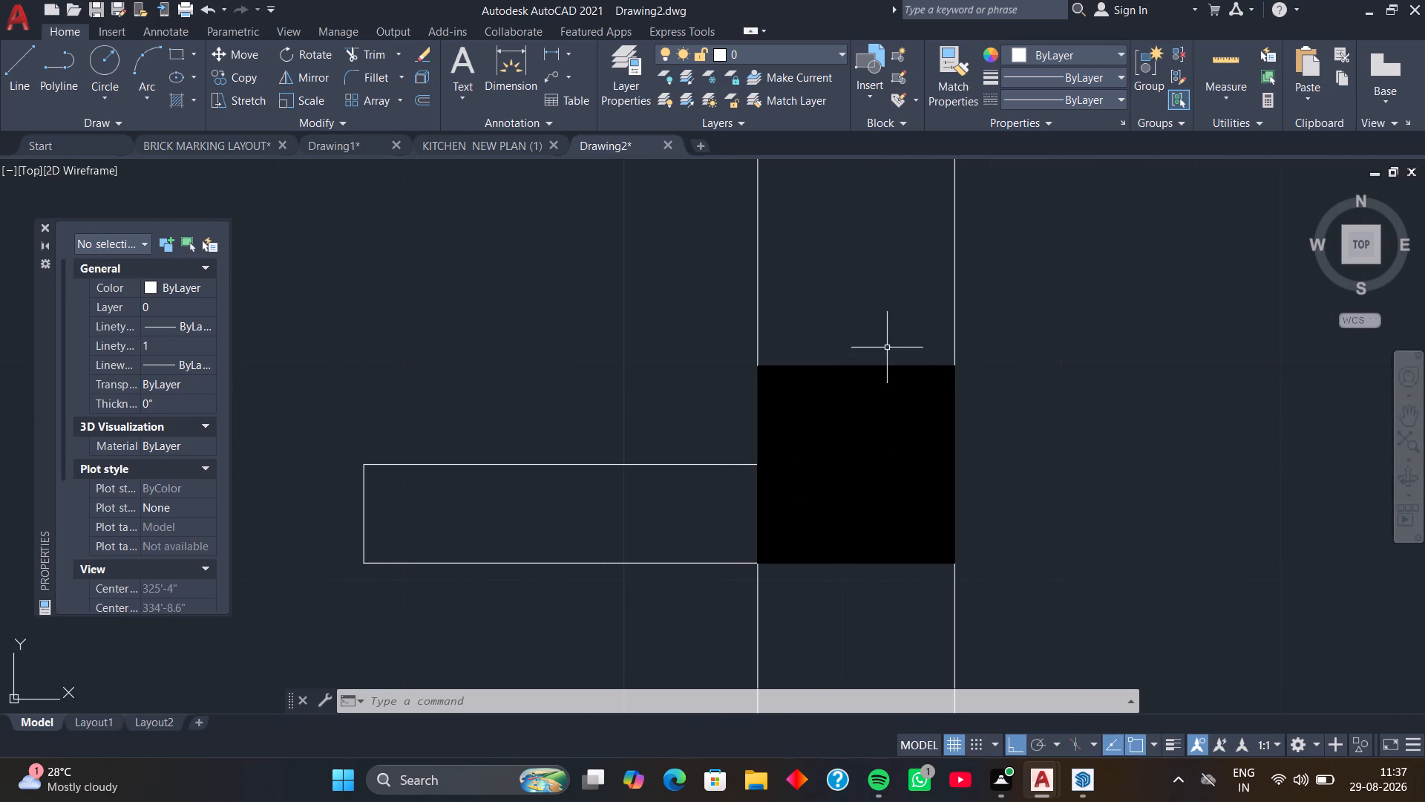
key("l")
key("space")
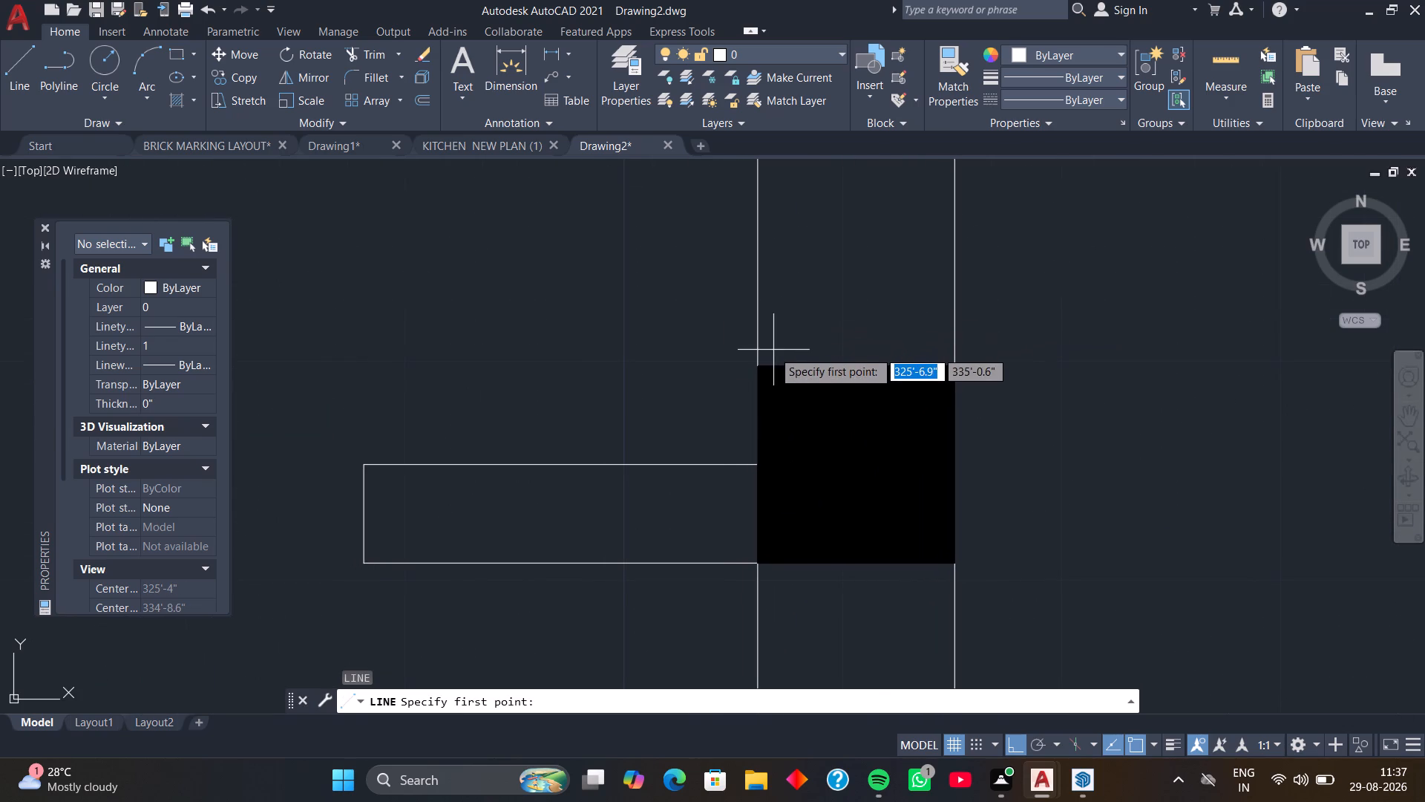
left_click(758, 364)
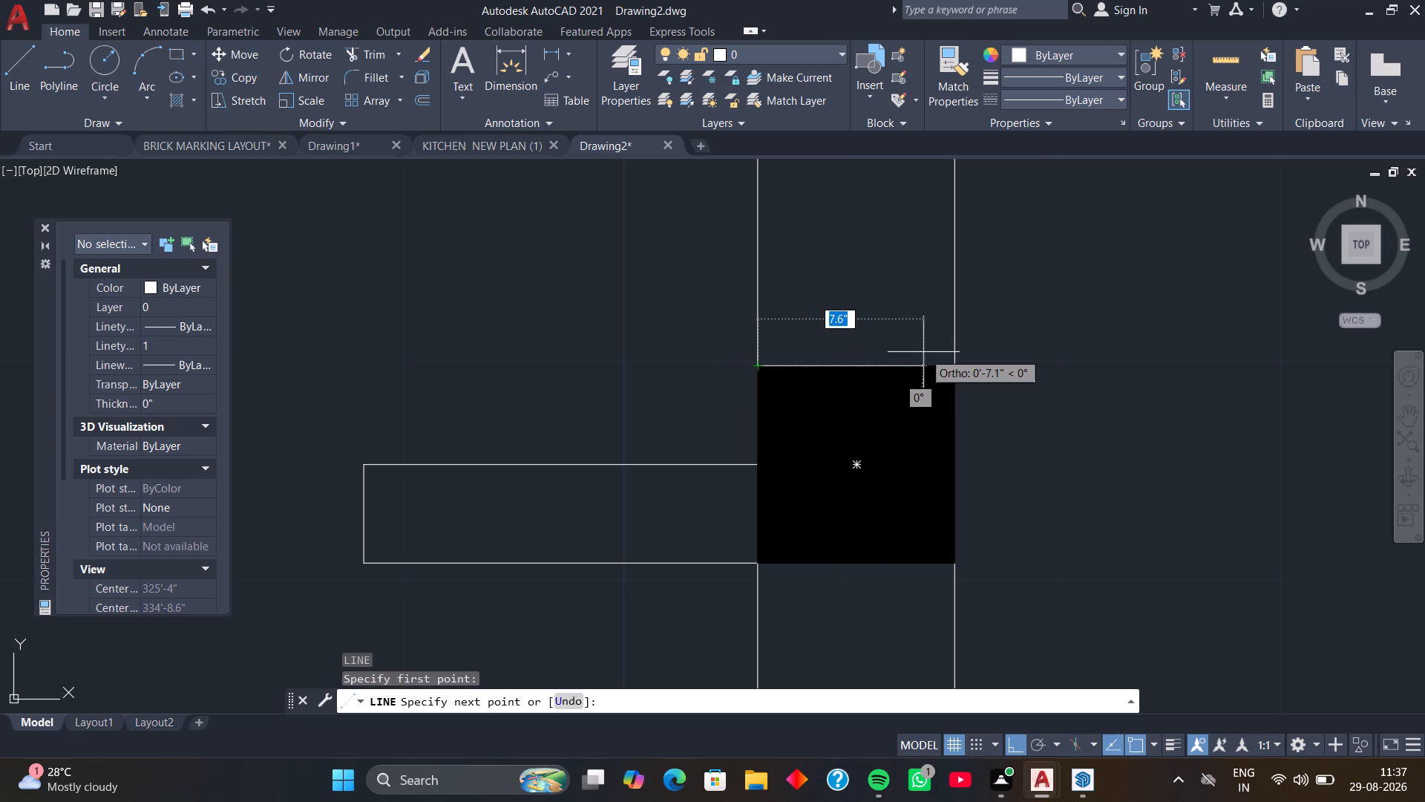
left_click(954, 365)
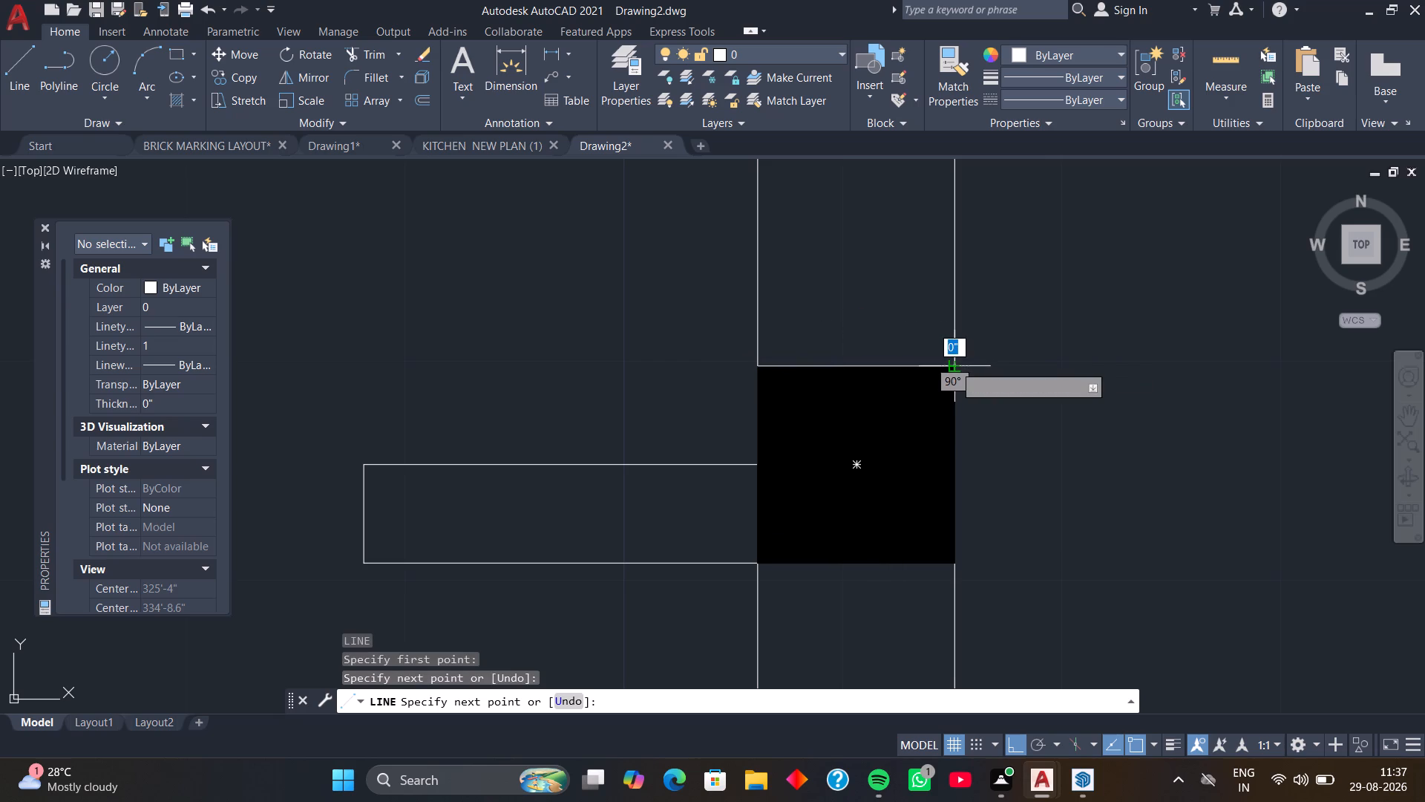
key("space")
Move the line across the right outer wall 6" straight up from the middle column's top edge.
left_click(951, 365)
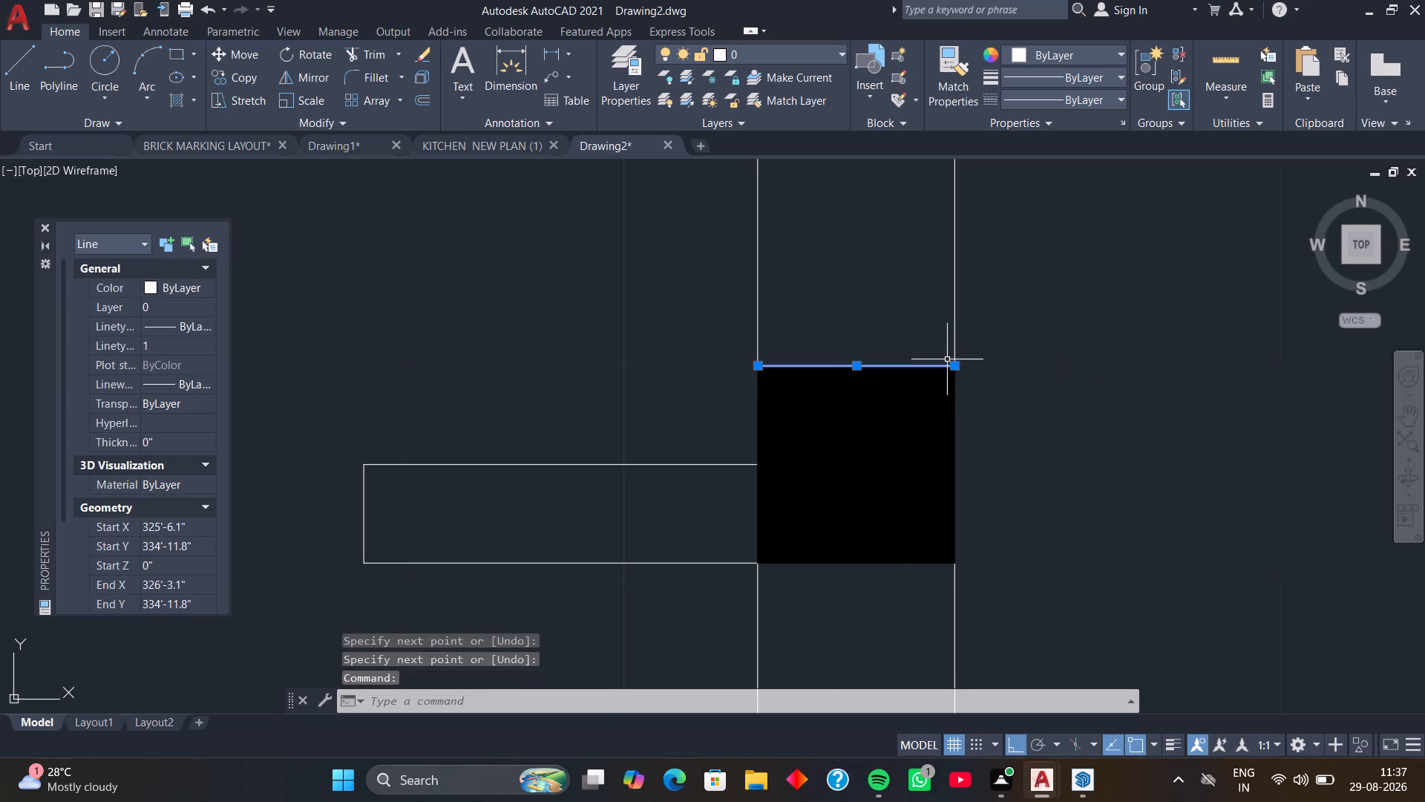
type("M")
key("space")
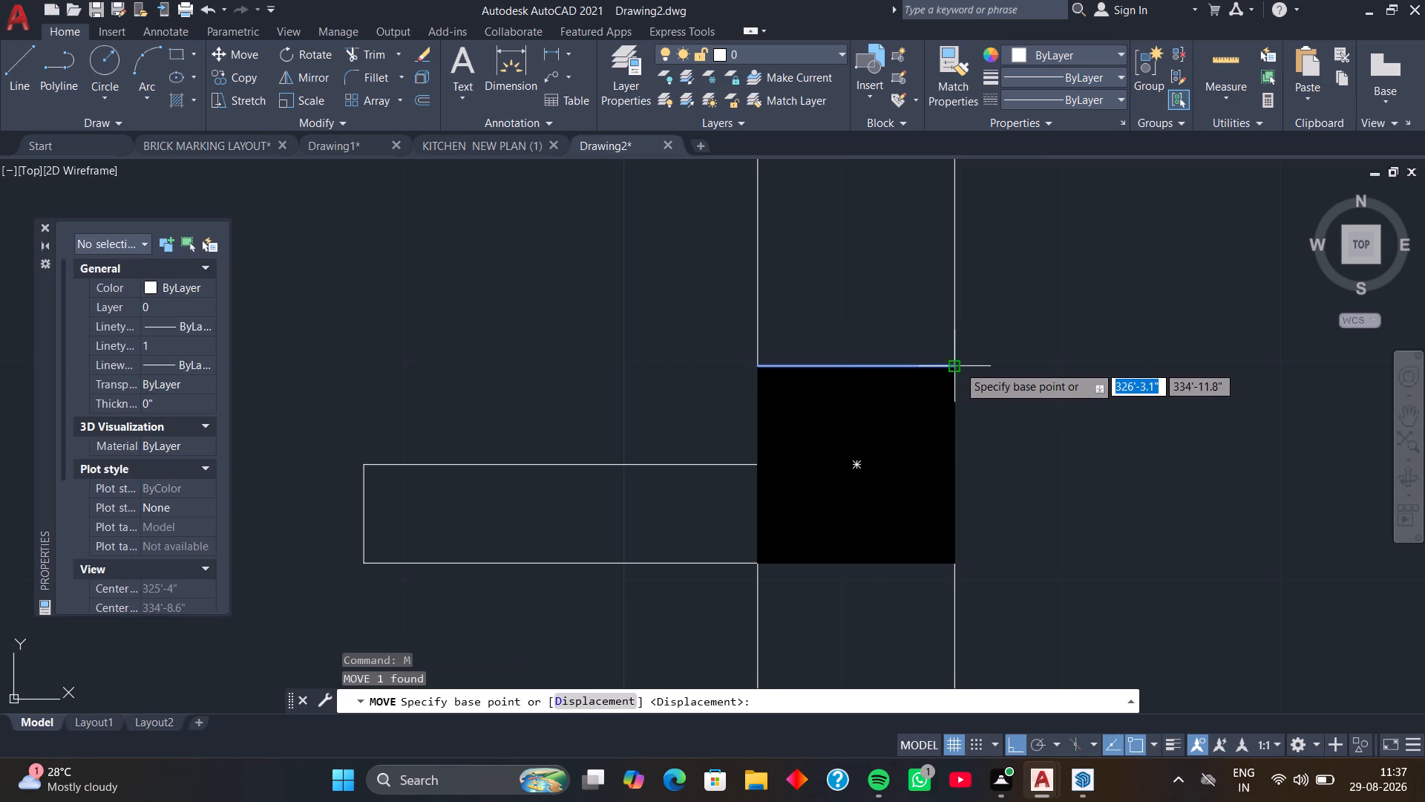
left_click(958, 365)
scroll(967, 259, "down", 1)
middle_click_drag(967, 259, 966, 347)
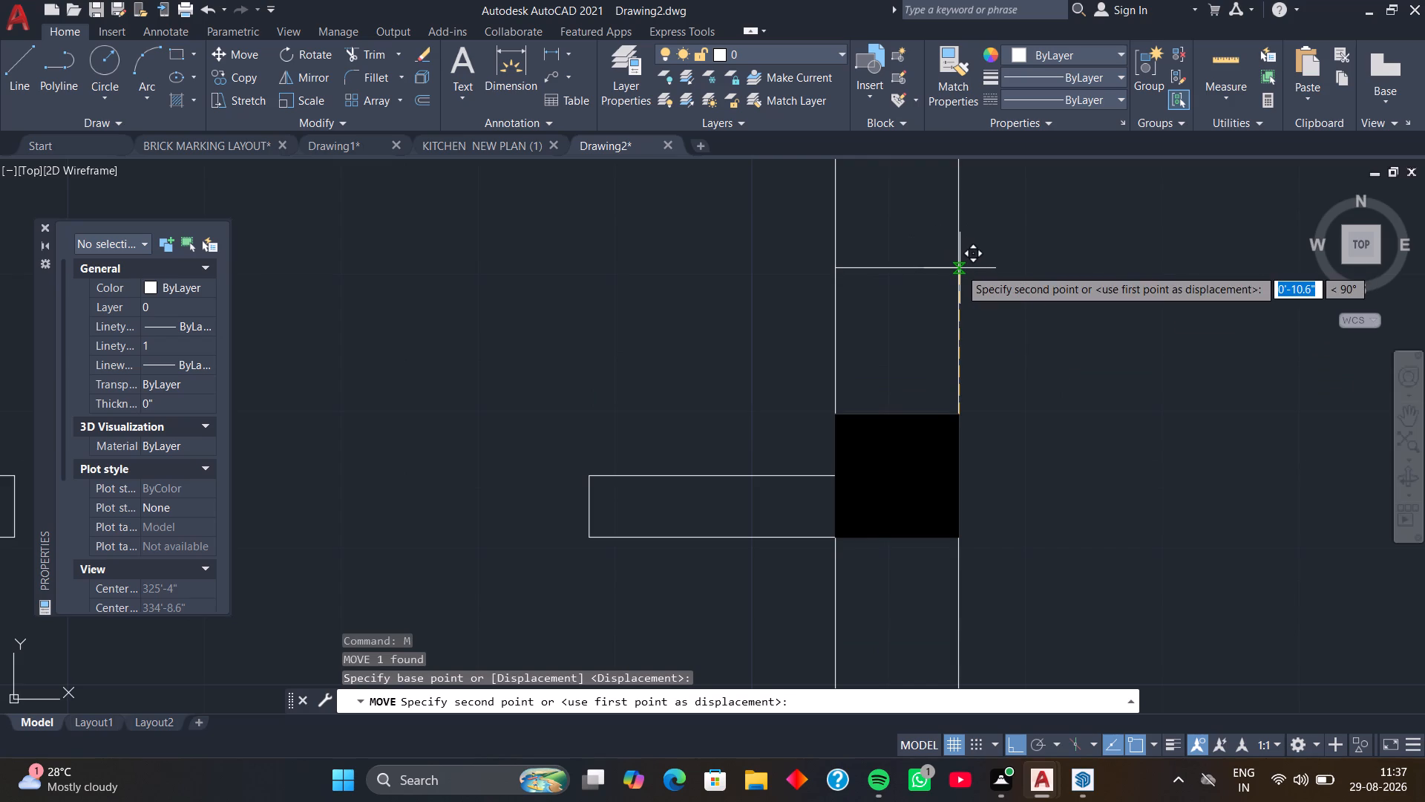
scroll(957, 254, "down", 2)
middle_click_drag(957, 254, 959, 289)
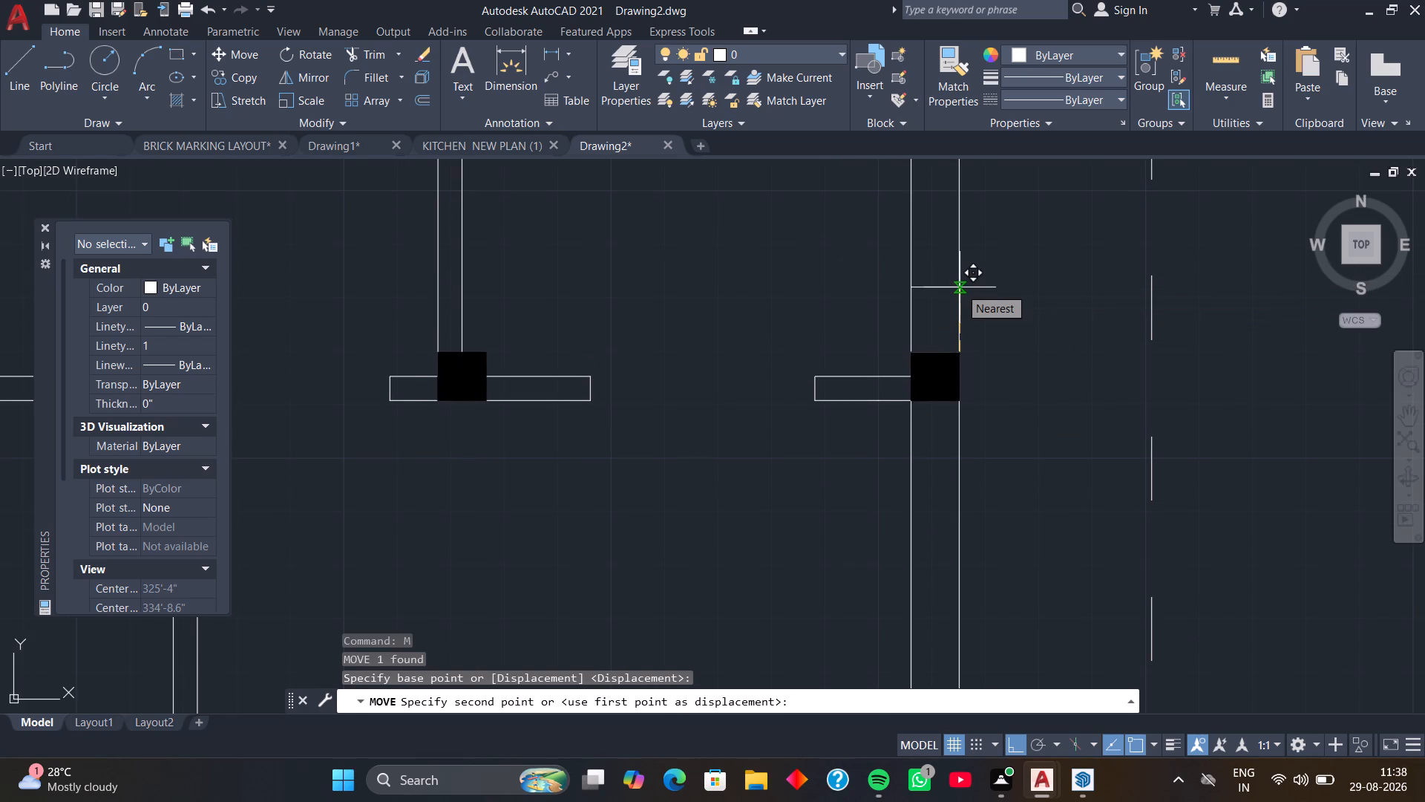
key("6")
key("Return")
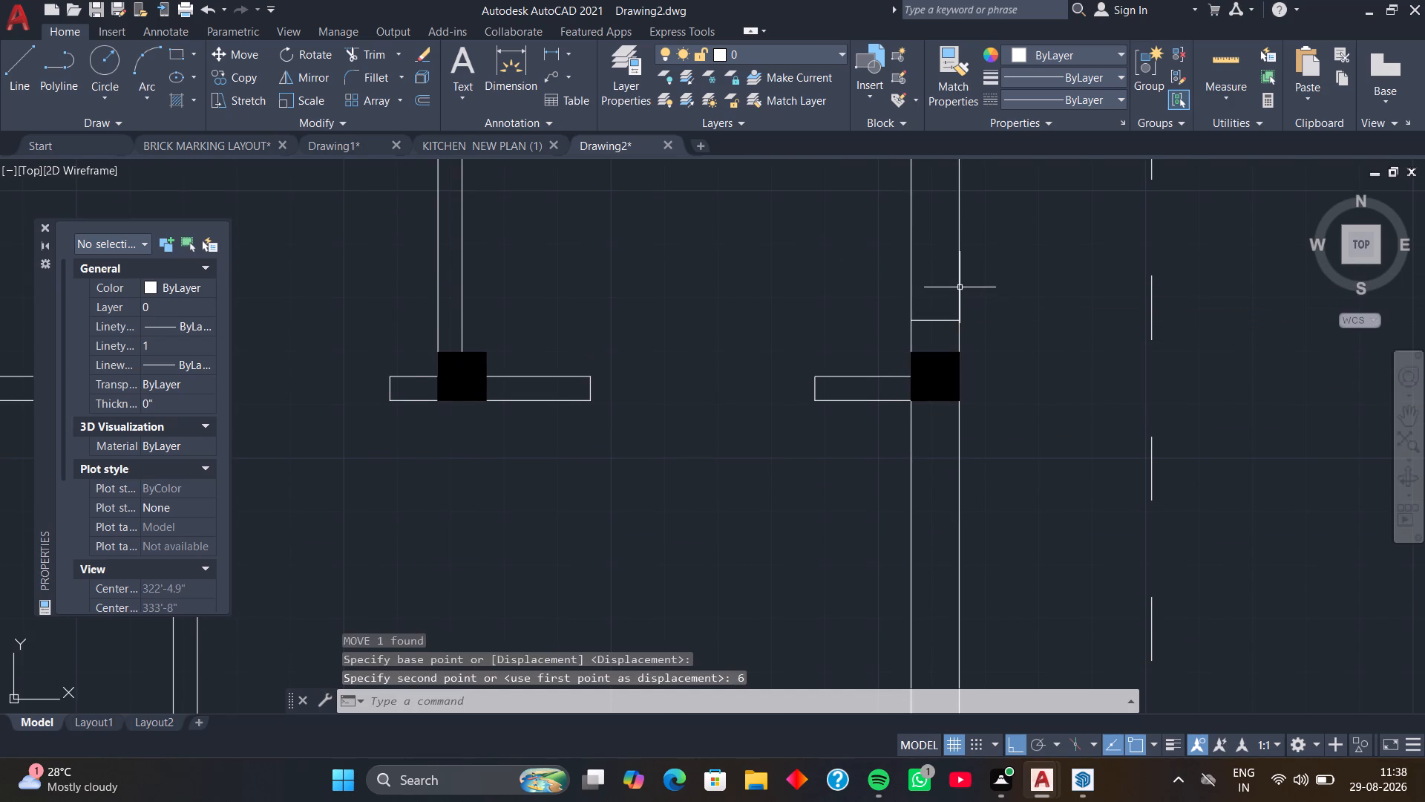
Copy the moved line 3' upward along the right outer wall to mark the other side of the upper window opening.
left_click(941, 320)
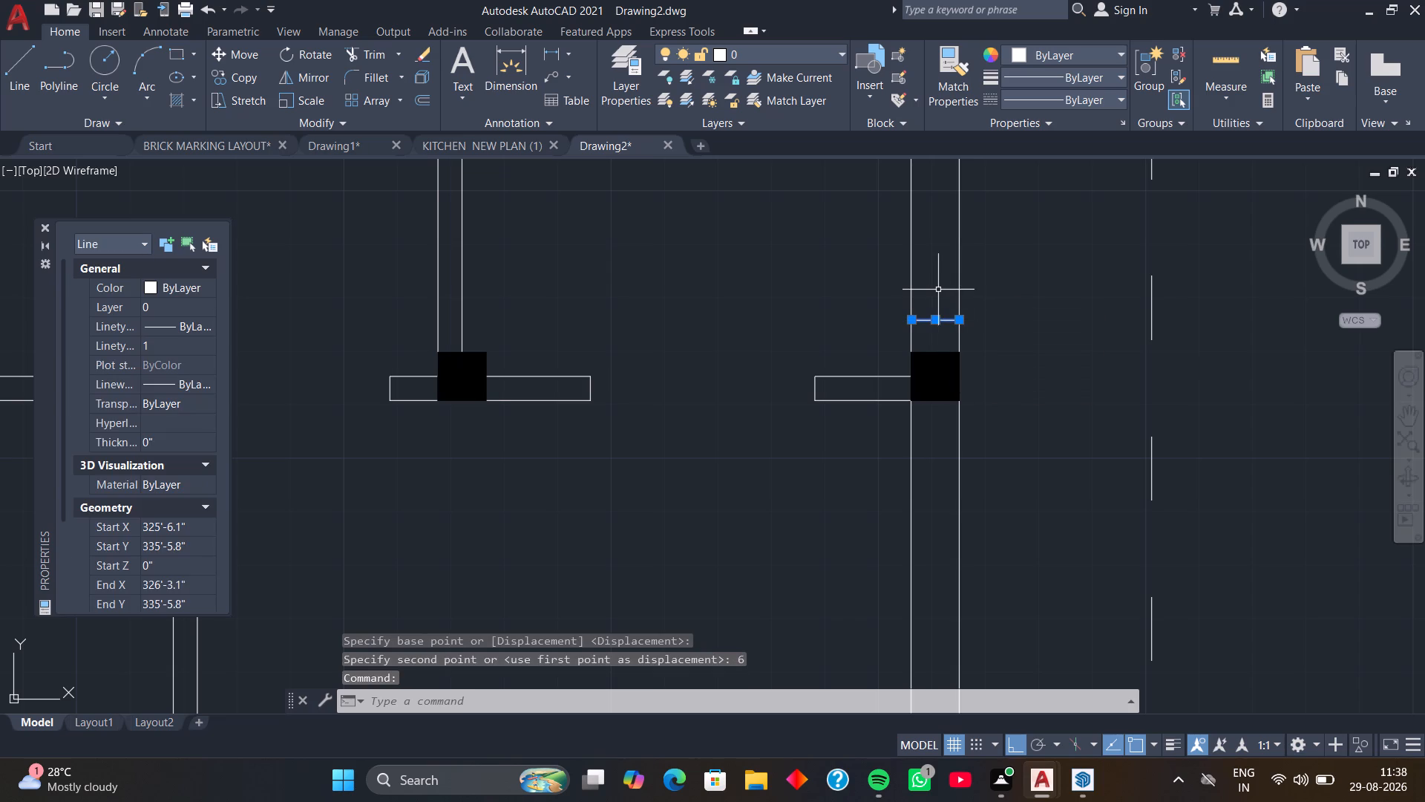
key("c")
type("O")
key("space")
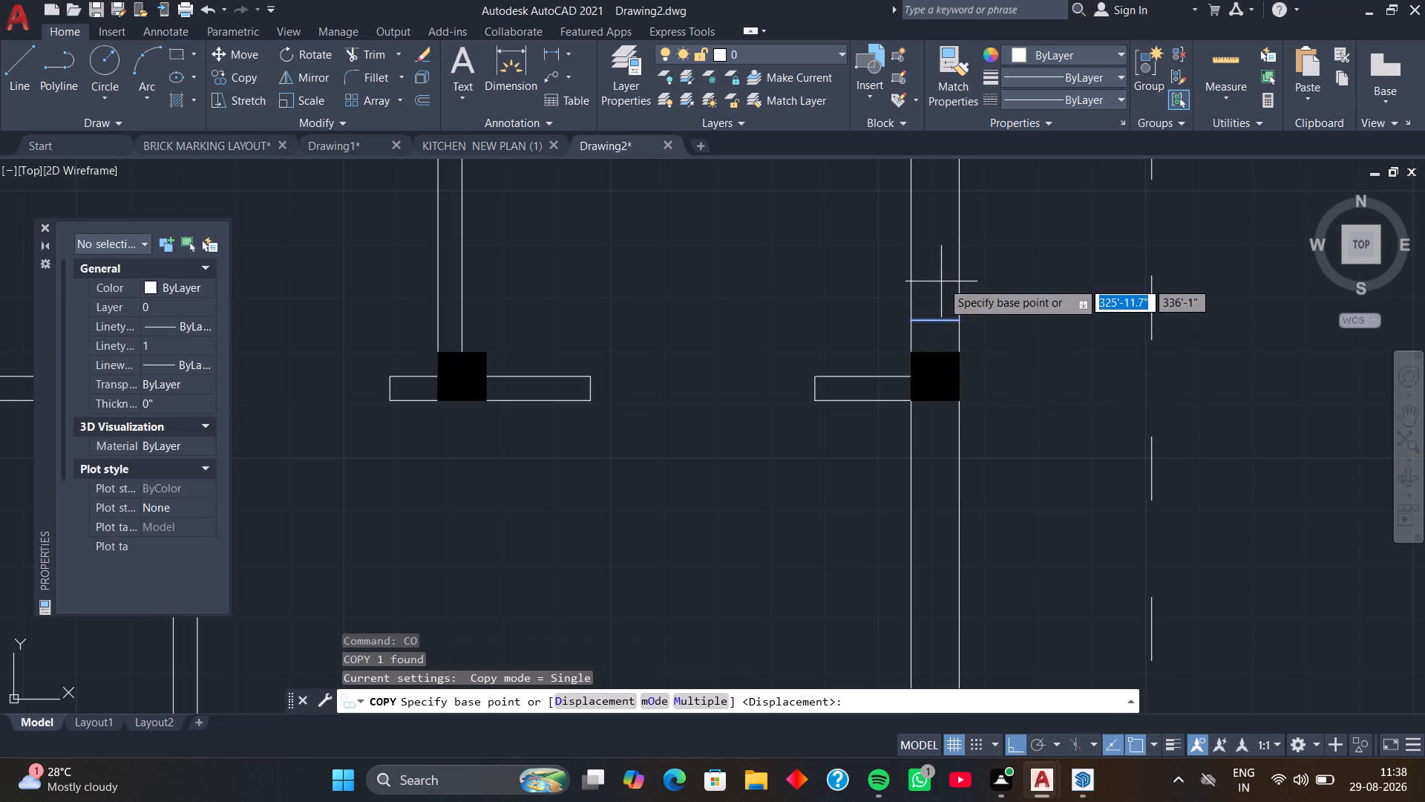
left_click(958, 321)
scroll(951, 256, "down", 3)
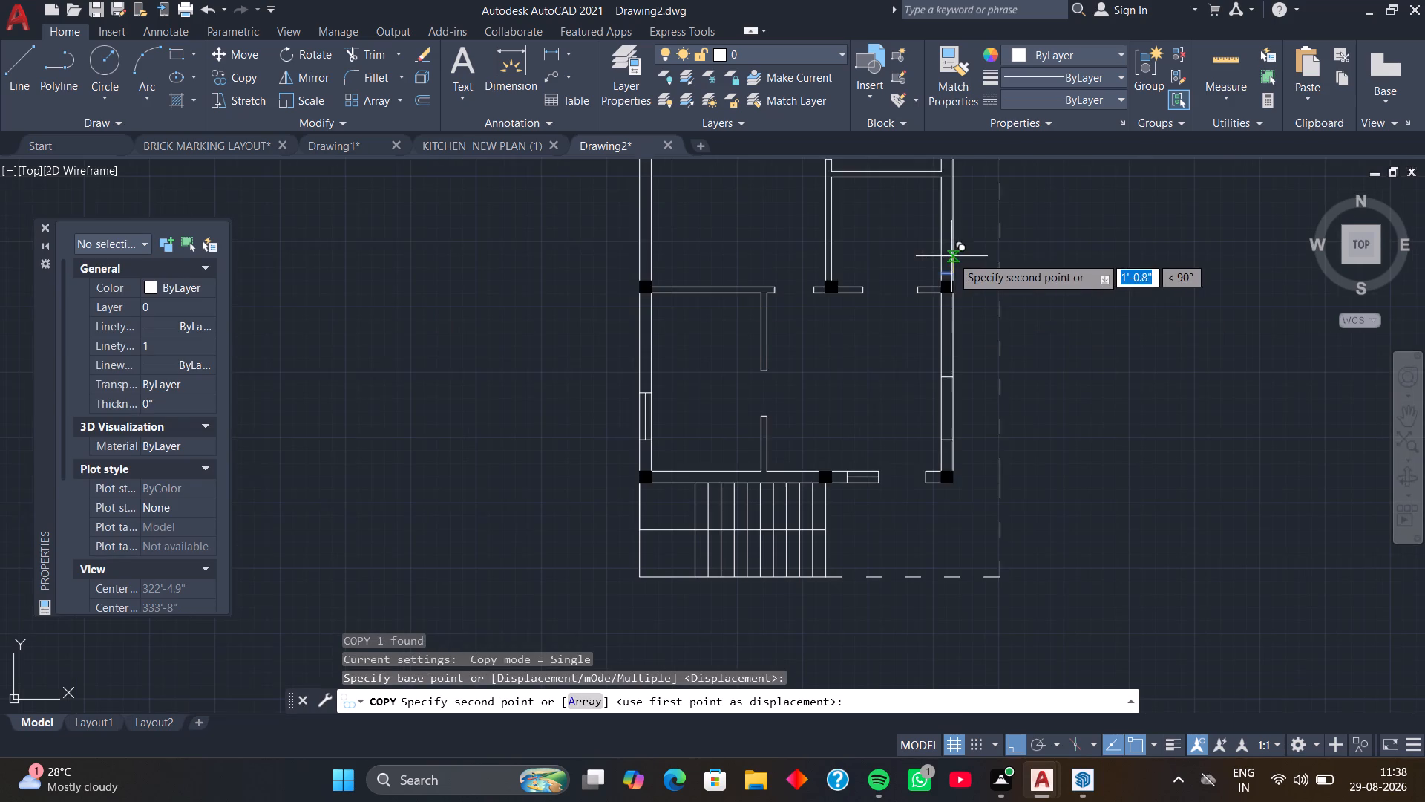
middle_click_drag(951, 255, 952, 318)
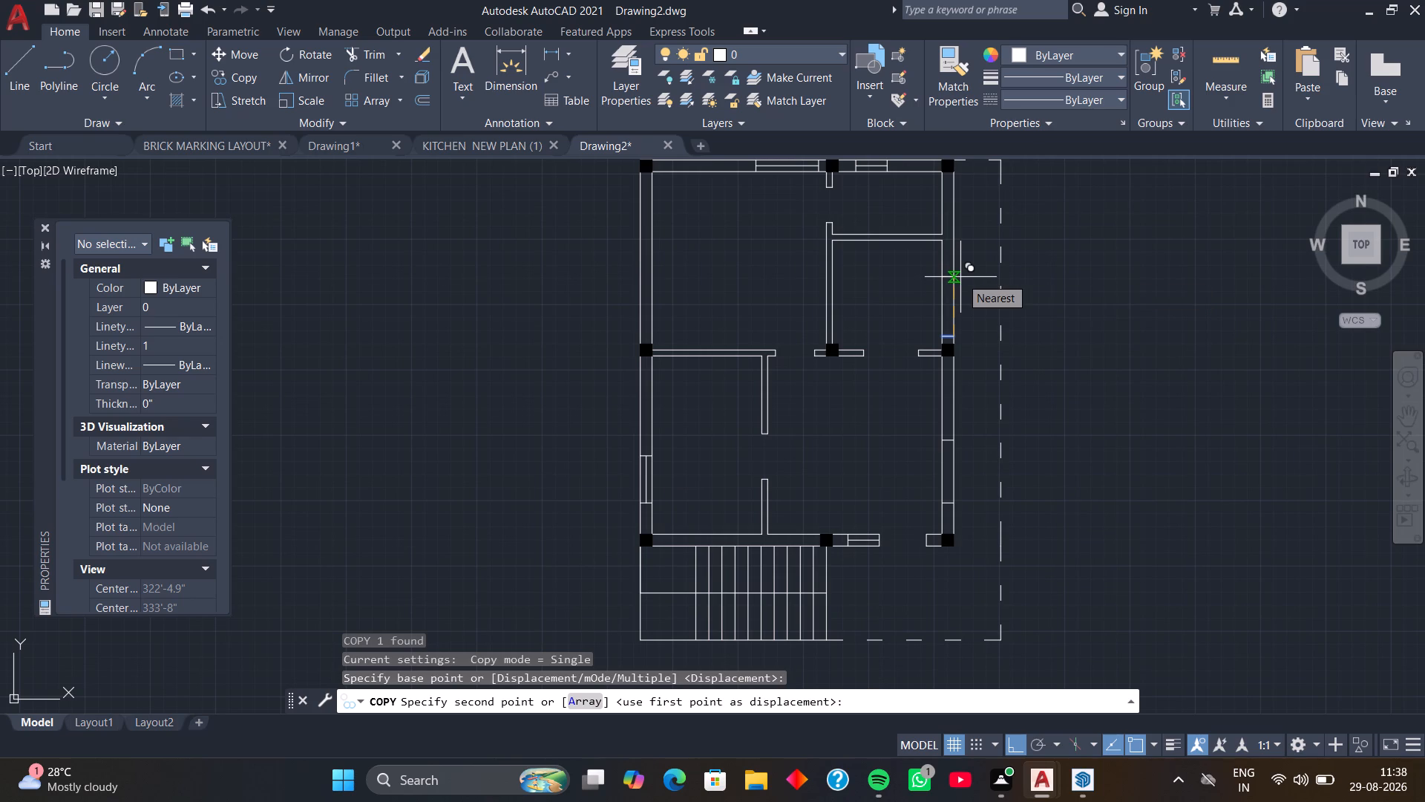
key("2")
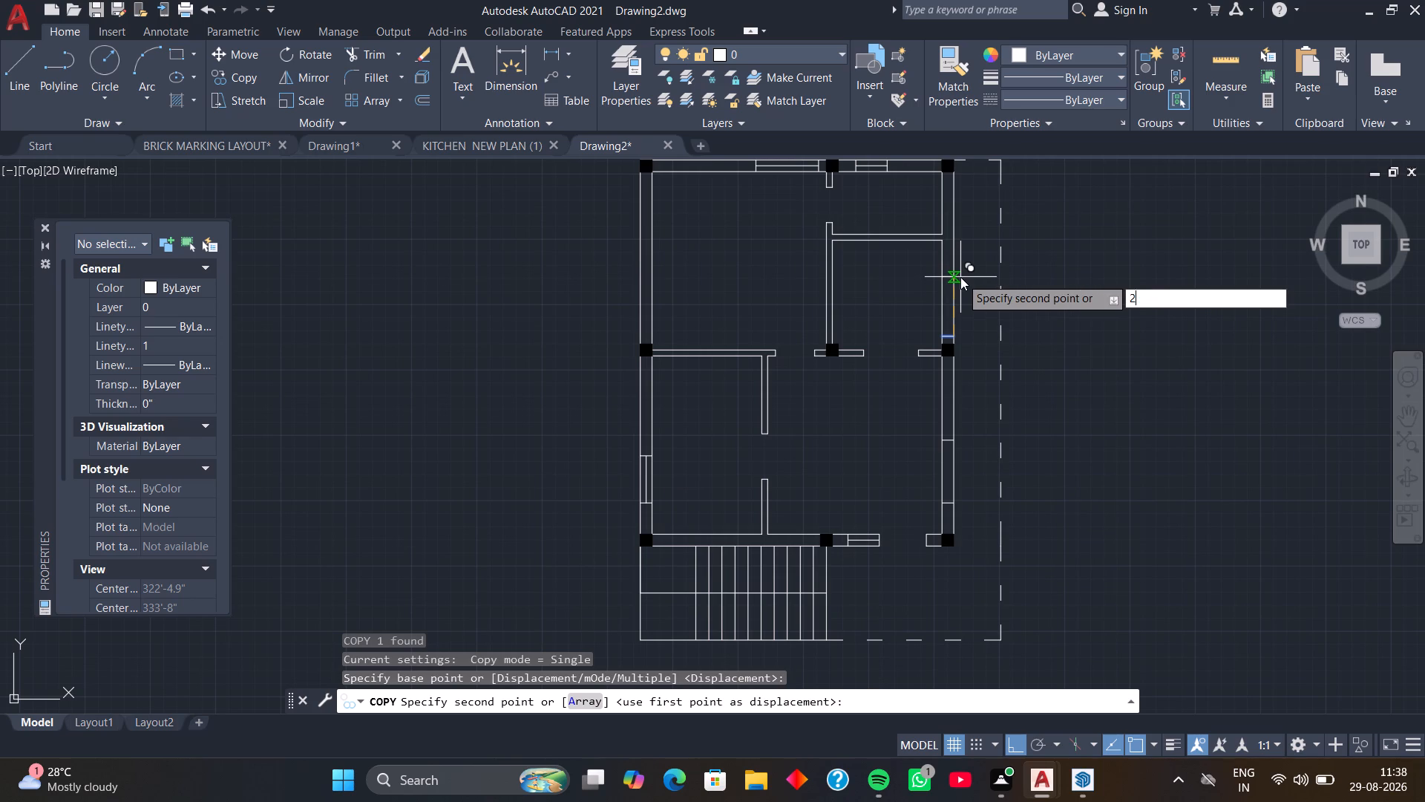
key("BackSpace")
type("3'")
key("Return")
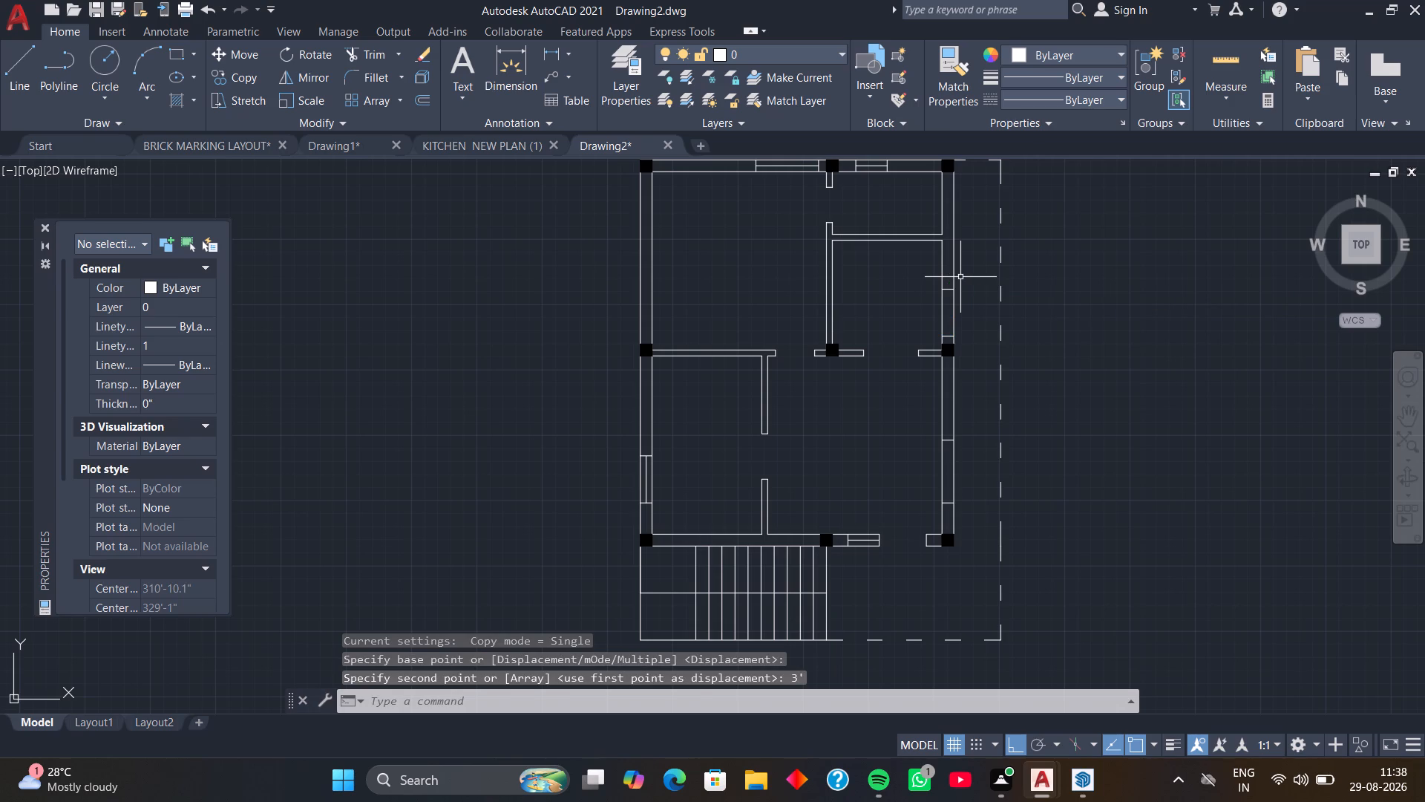
Draw the upper window's centre line between the midpoints of its two end lines in the right outer wall.
key("l")
key("space")
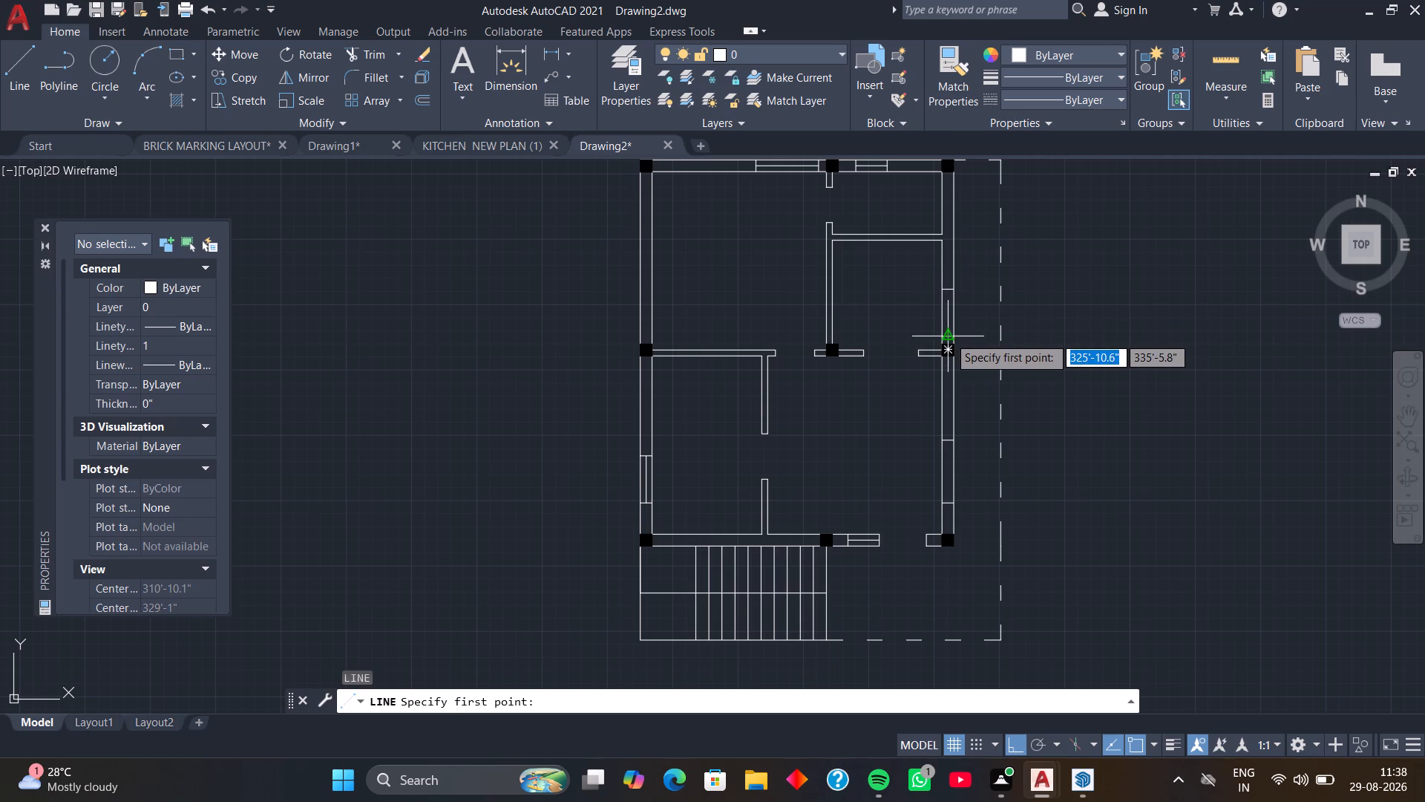
left_click(949, 336)
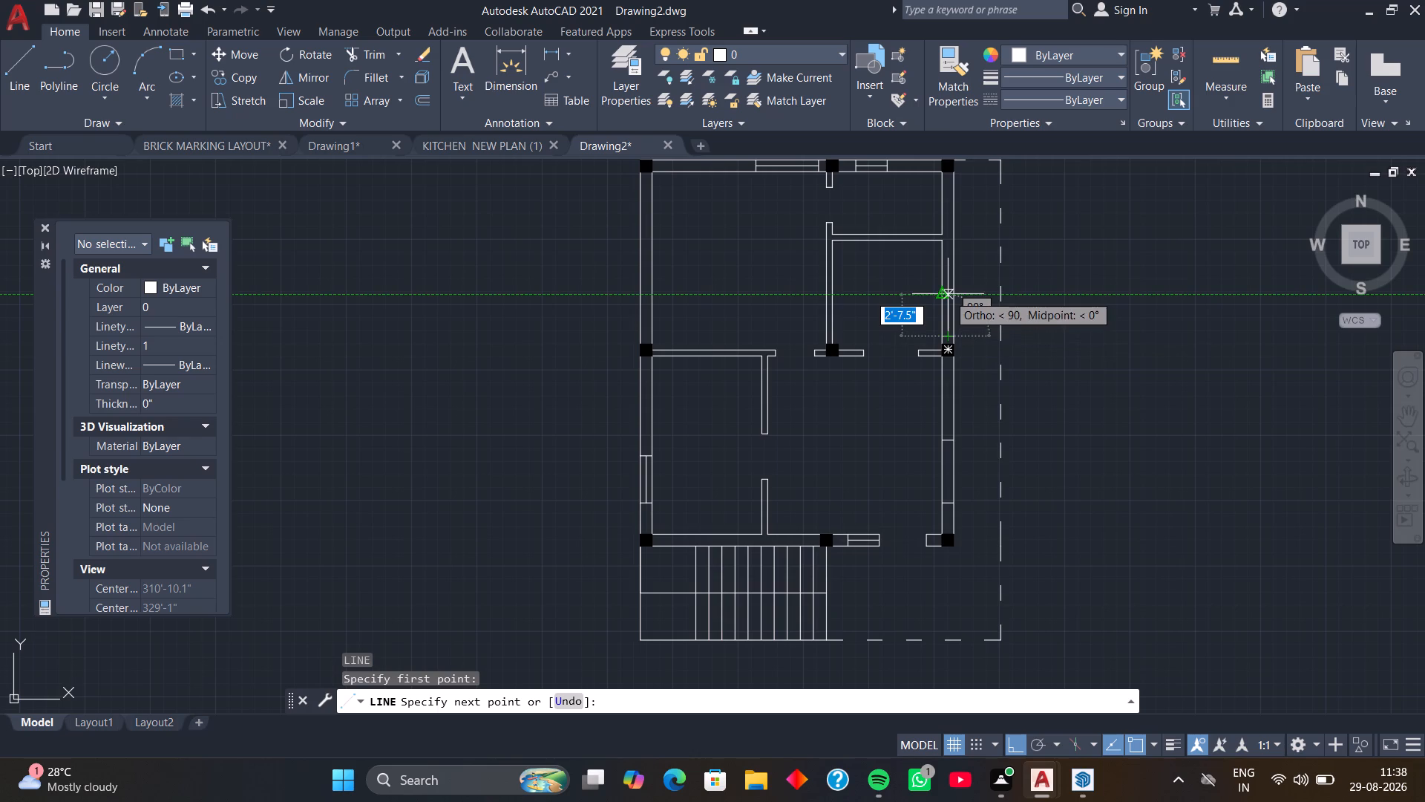
scroll(948, 294, "up", 4)
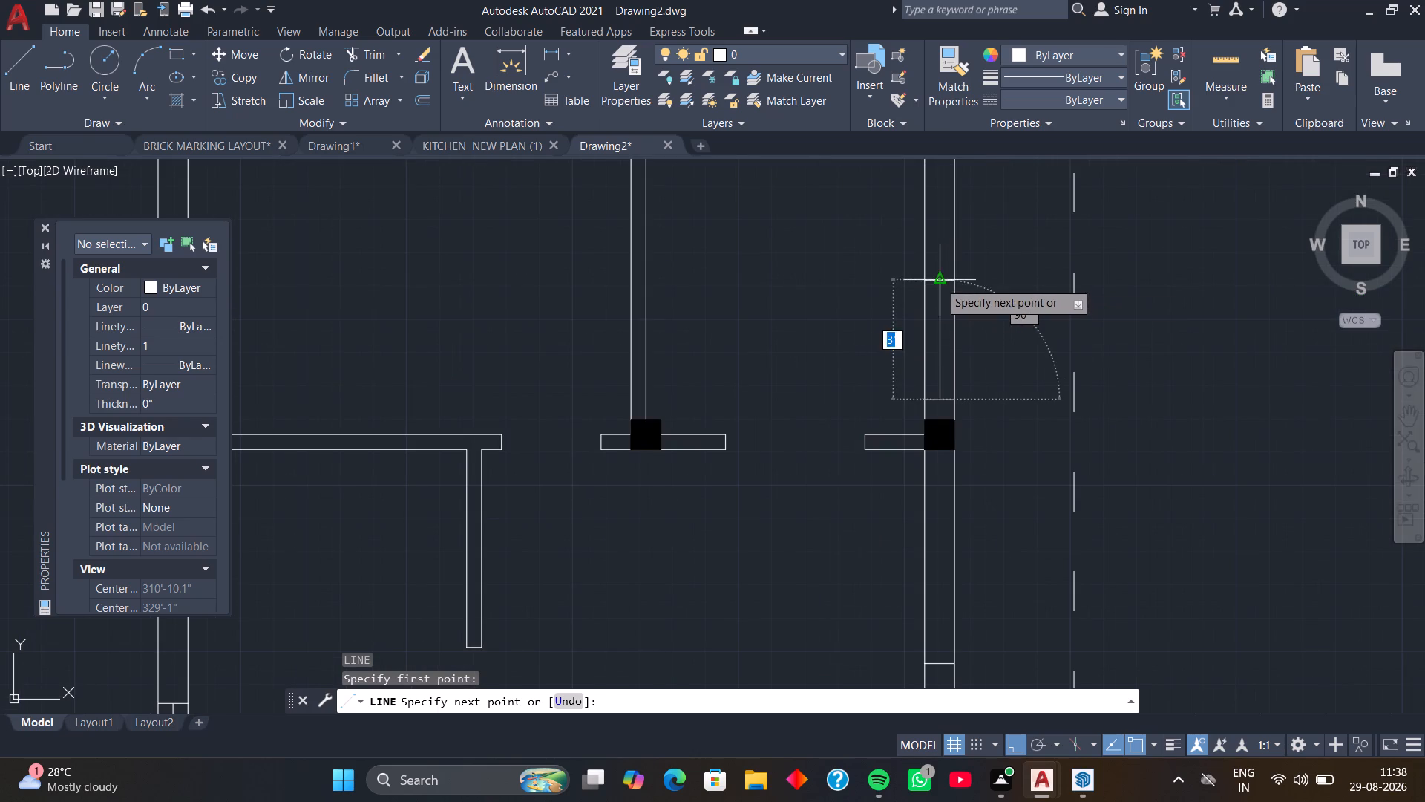
left_click(939, 281)
key("space")
Draw the lower window's centre line between the midpoints of its two end lines in the right outer wall.
scroll(1010, 332, "down", 2)
middle_click_drag(1018, 358, 1019, 247)
key("space")
scroll(977, 406, "up", 2)
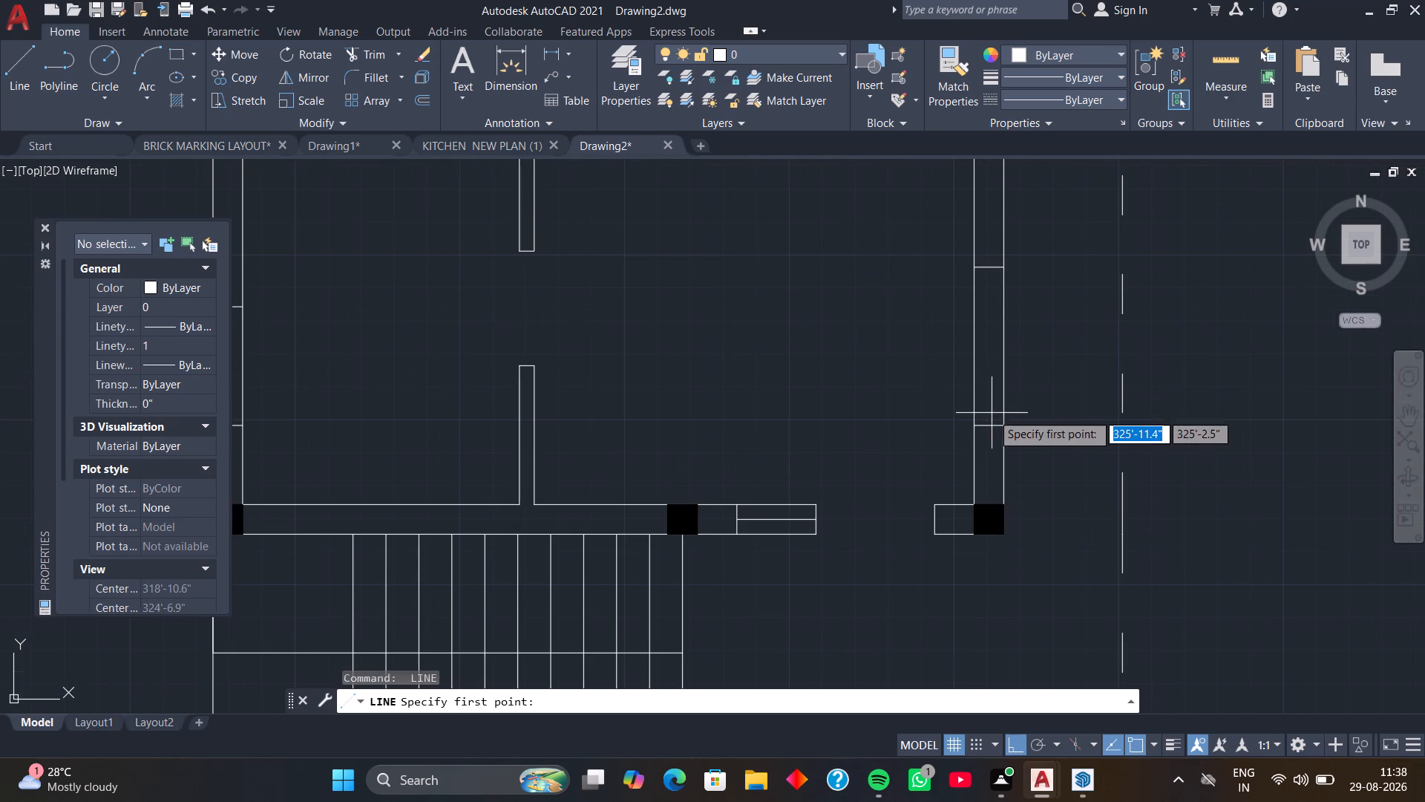
left_click(989, 426)
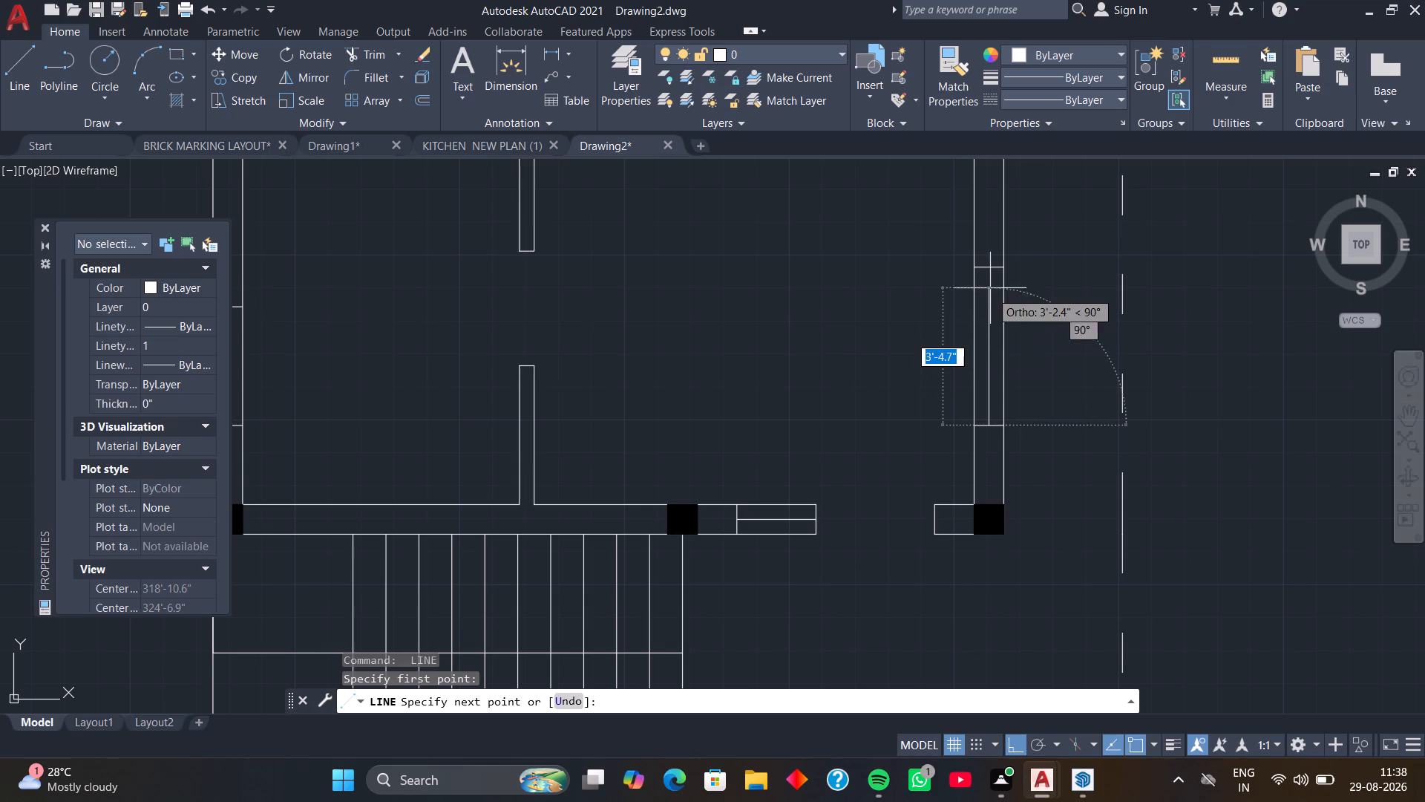
left_click(991, 262)
key("space")
Place single-line text in the empty area left of the plan, 8" high with 0 rotation, with the first line BED ROOM.
scroll(1032, 291, "down", 3)
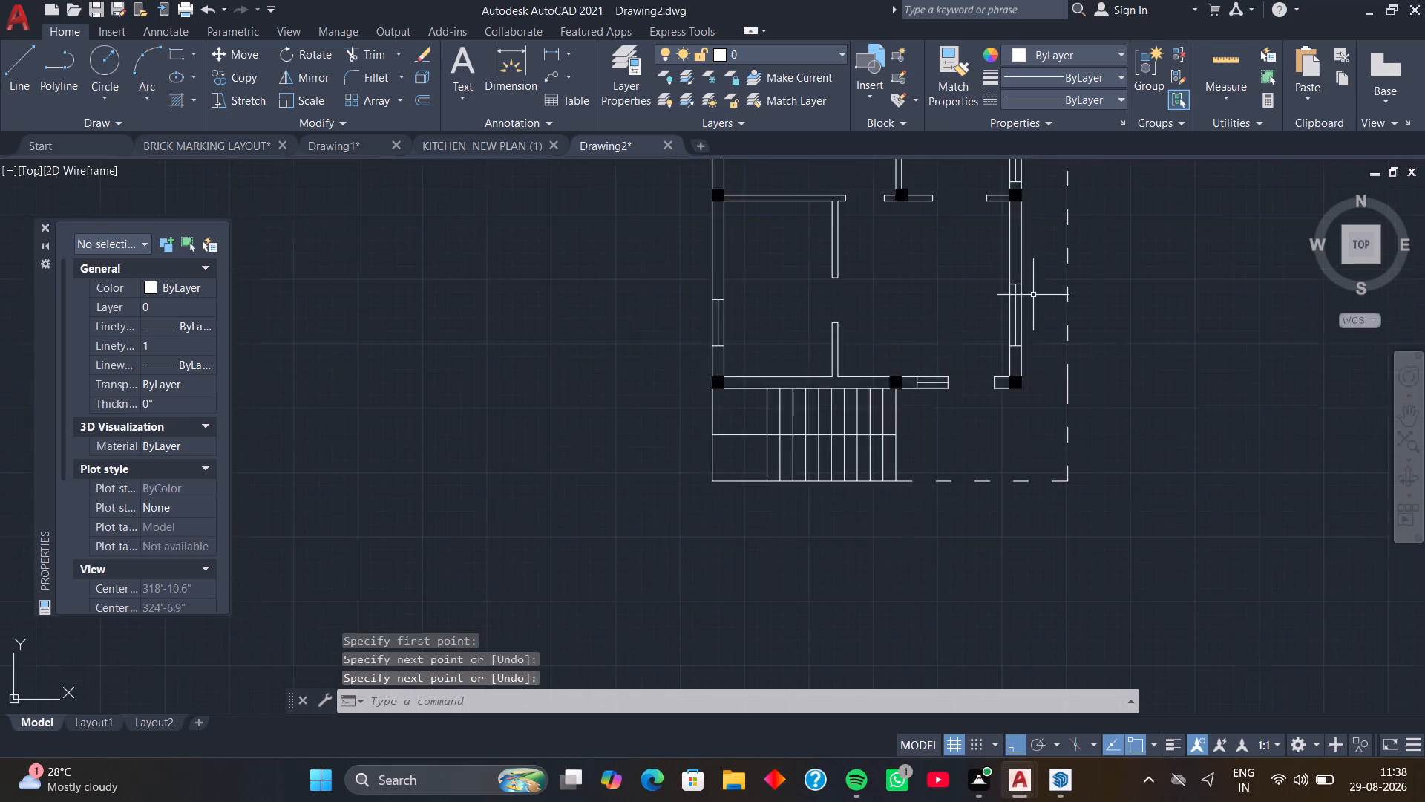
middle_click_drag(1035, 322, 1036, 307)
middle_click_drag(974, 284, 1011, 326)
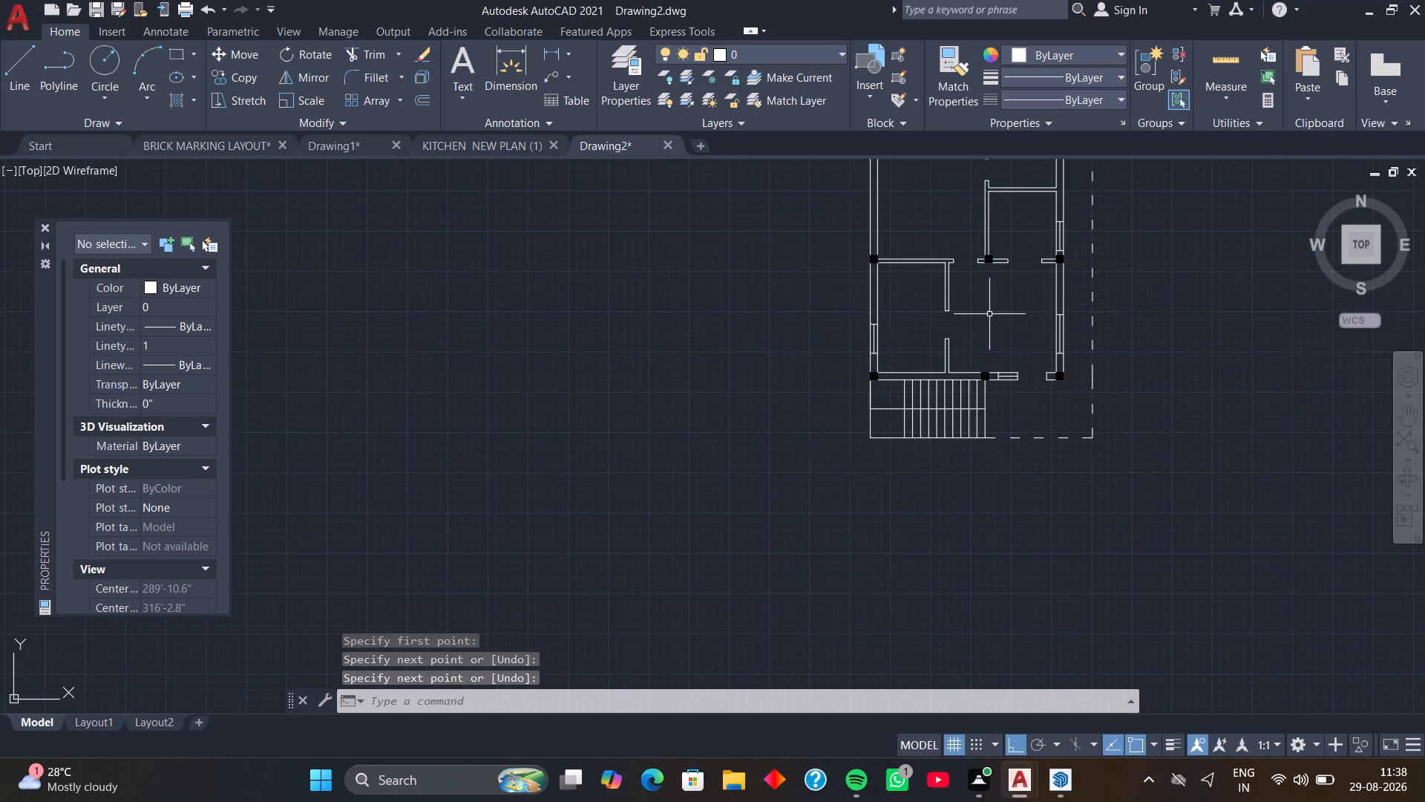
scroll(987, 309, "down", 1)
middle_click_drag(987, 309, 934, 330)
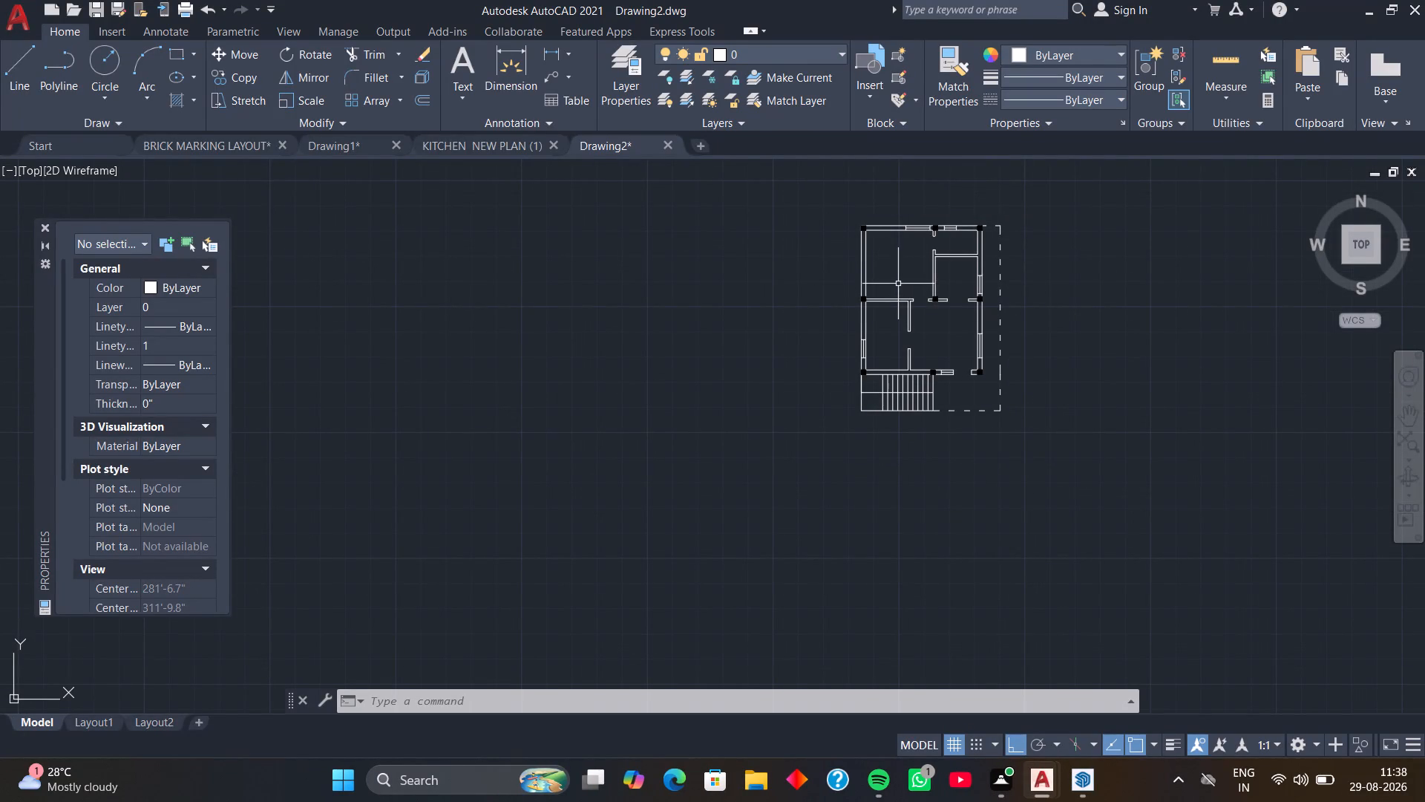
middle_click_drag(898, 284, 805, 302)
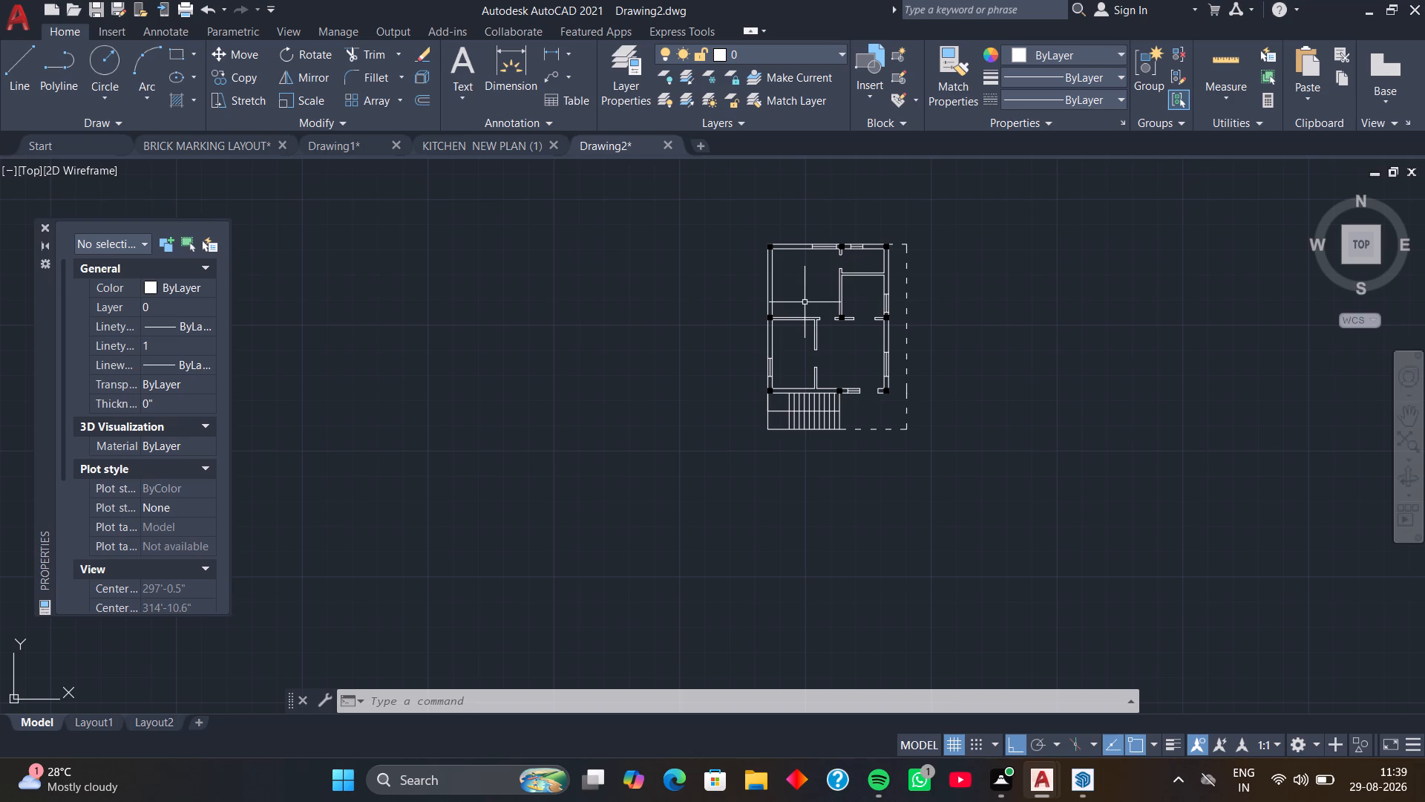
scroll(753, 309, "up", 1)
middle_click_drag(724, 318, 769, 323)
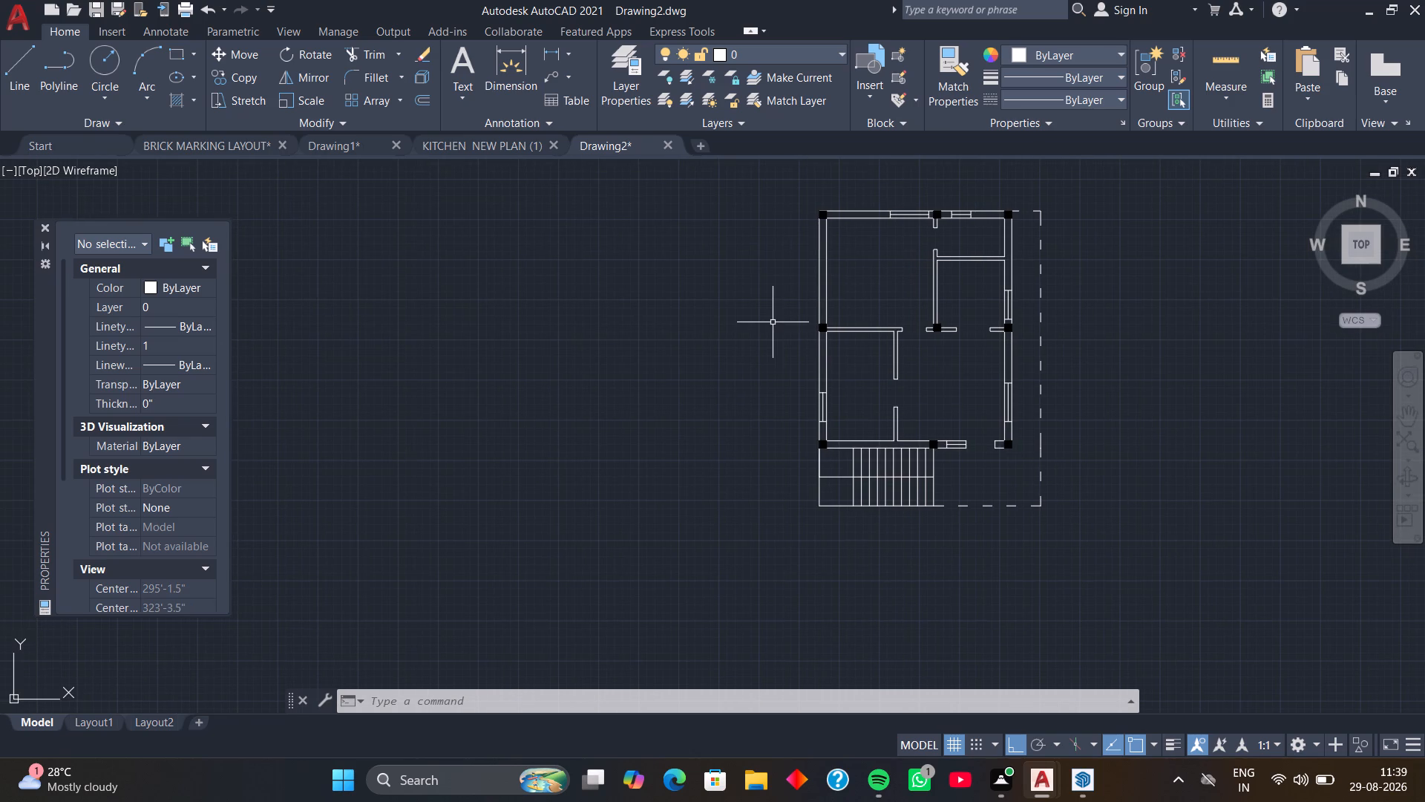
type("DT")
key("space")
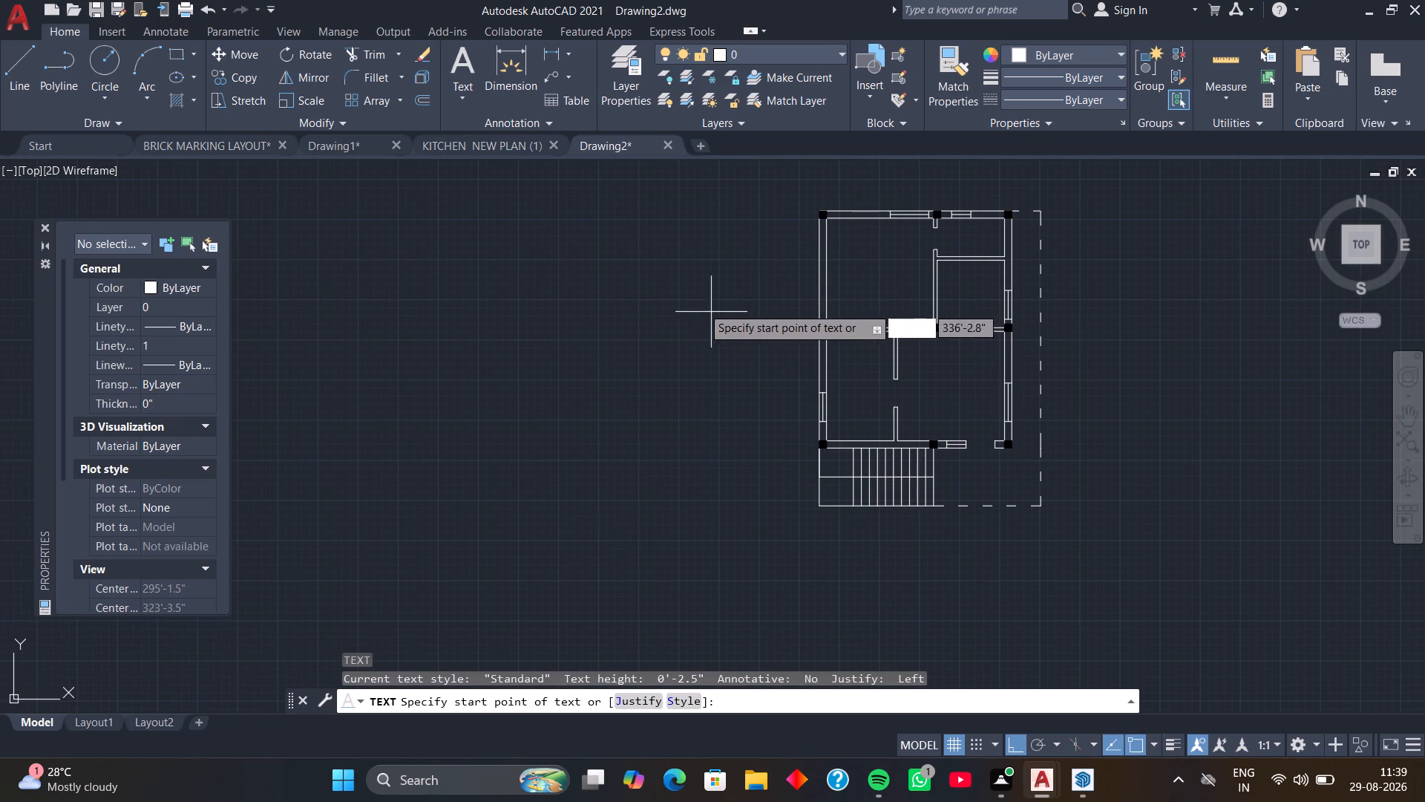
left_click(638, 263)
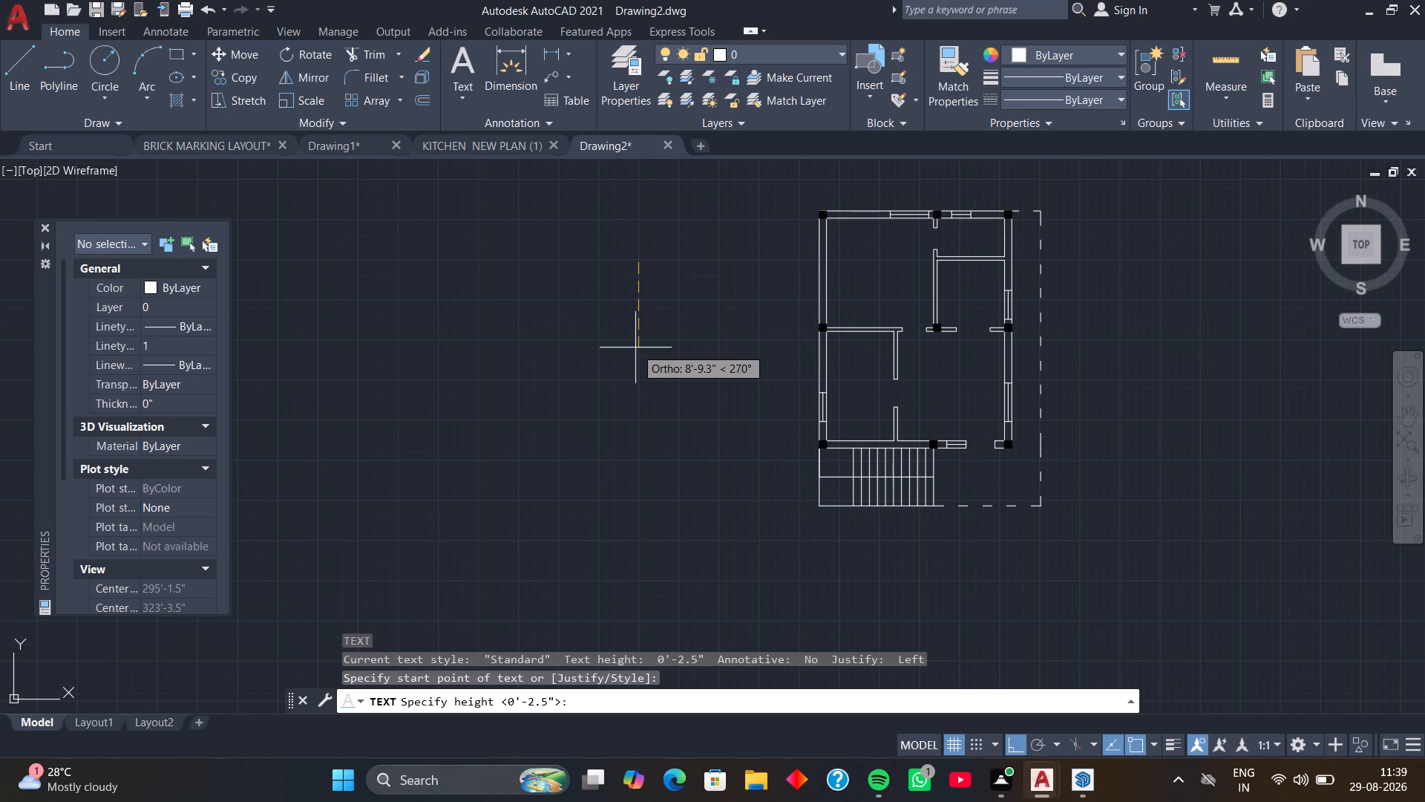
key("8")
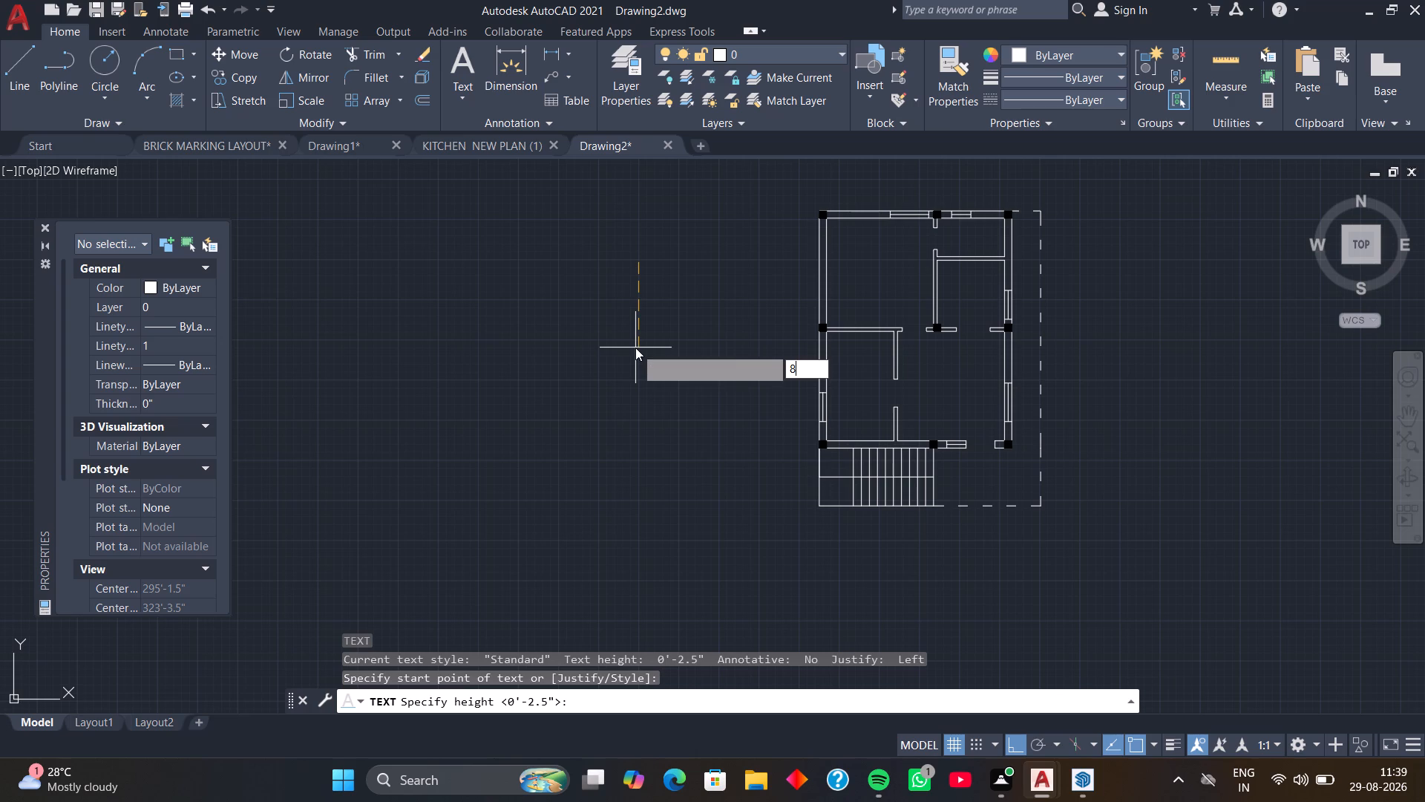
key("Return")
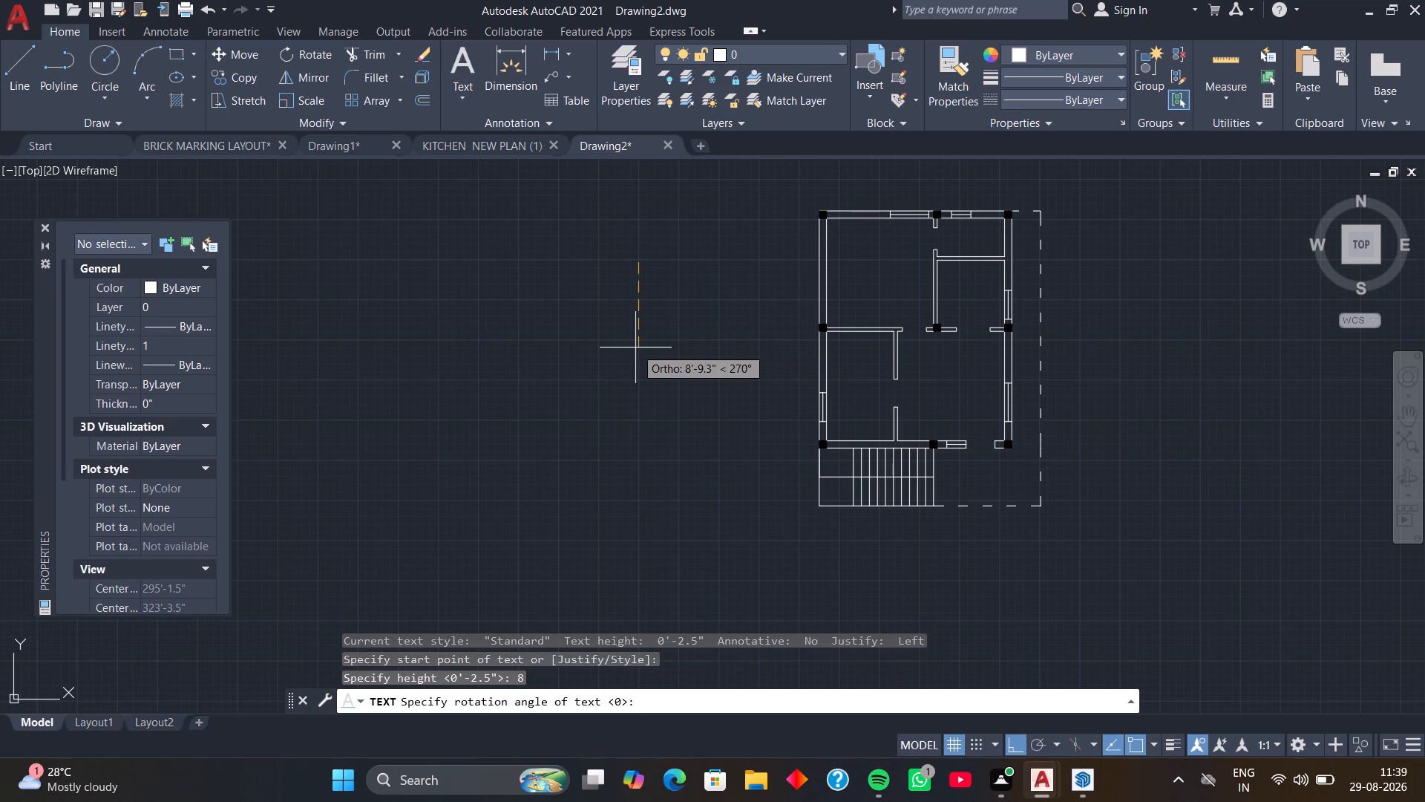
key("0")
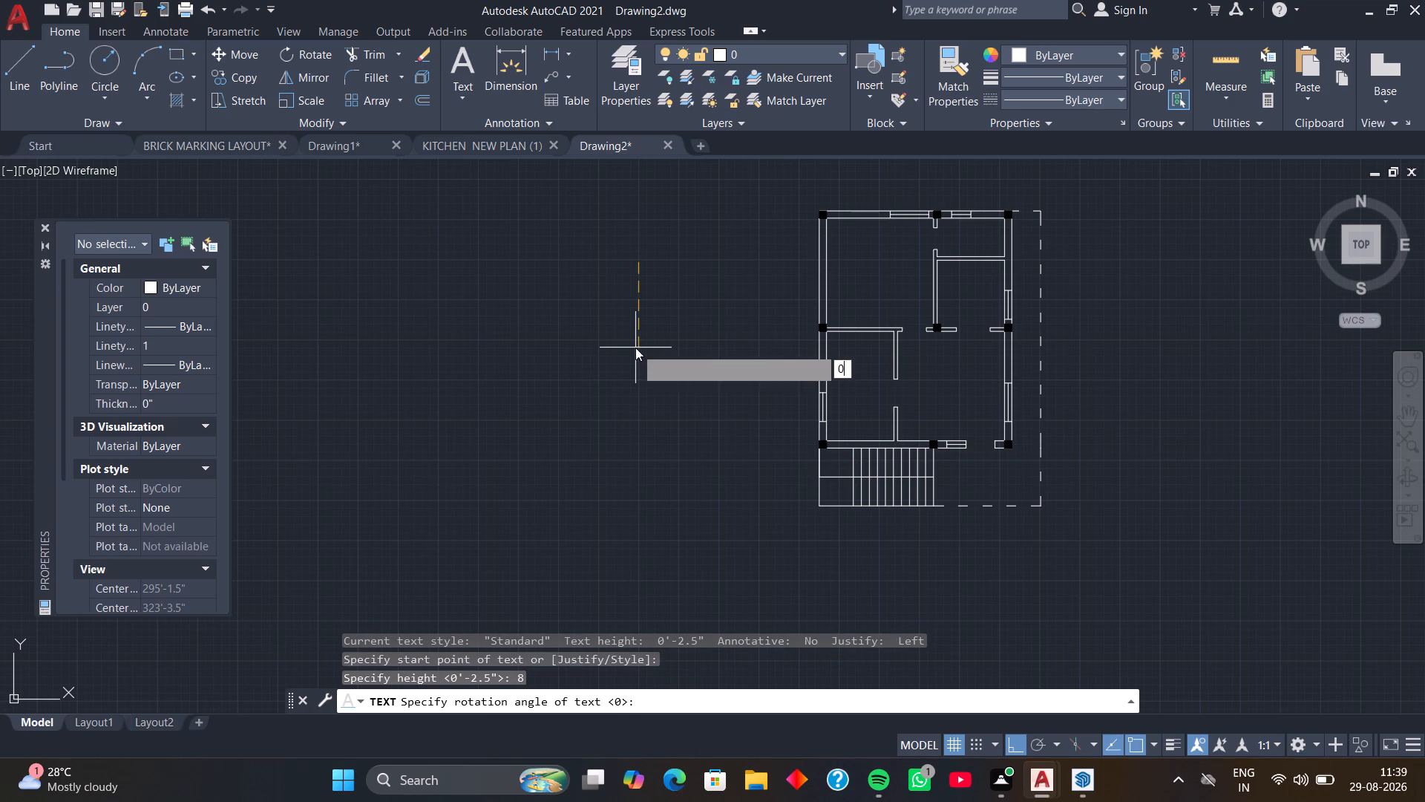
key("Return")
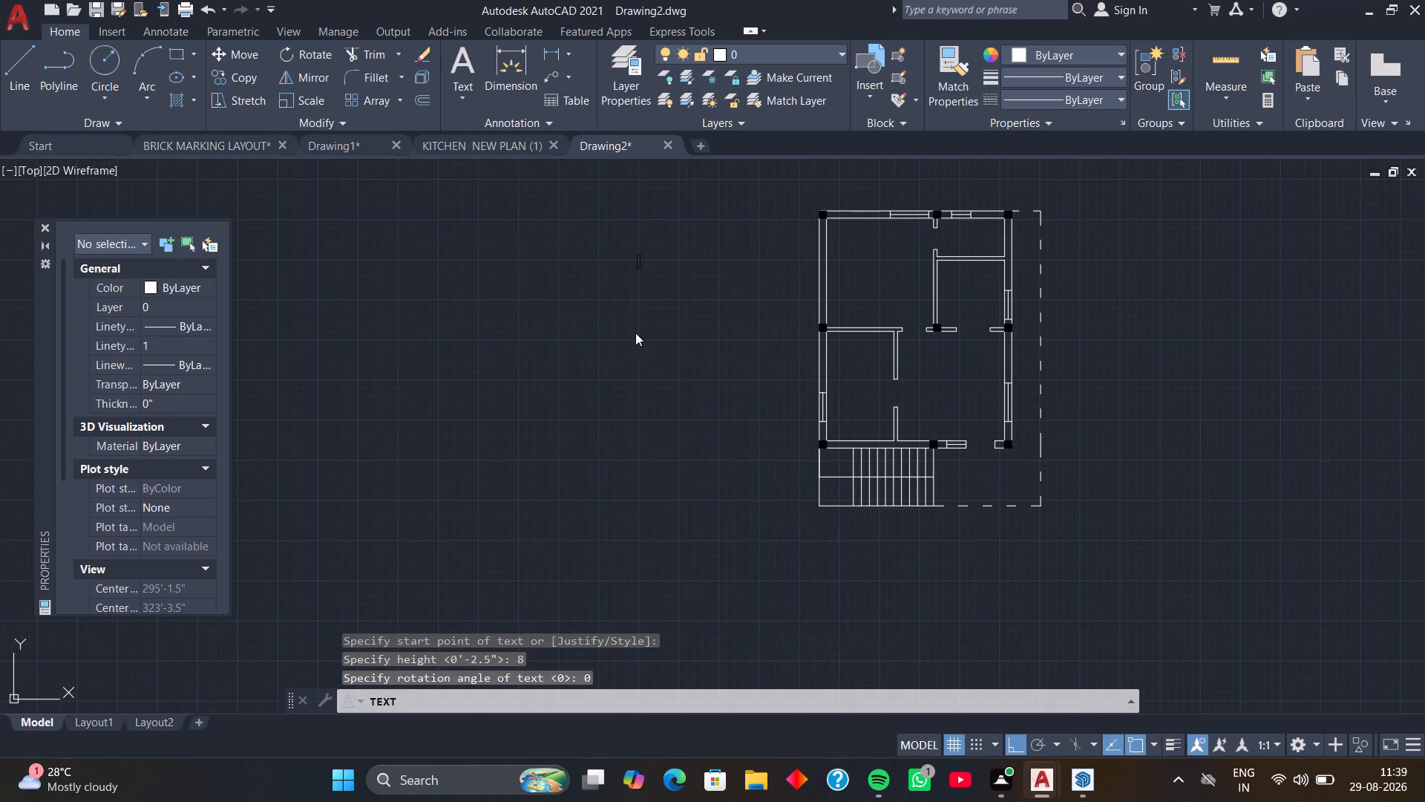
scroll(642, 270, "up", 3)
middle_click_drag(643, 263, 747, 348)
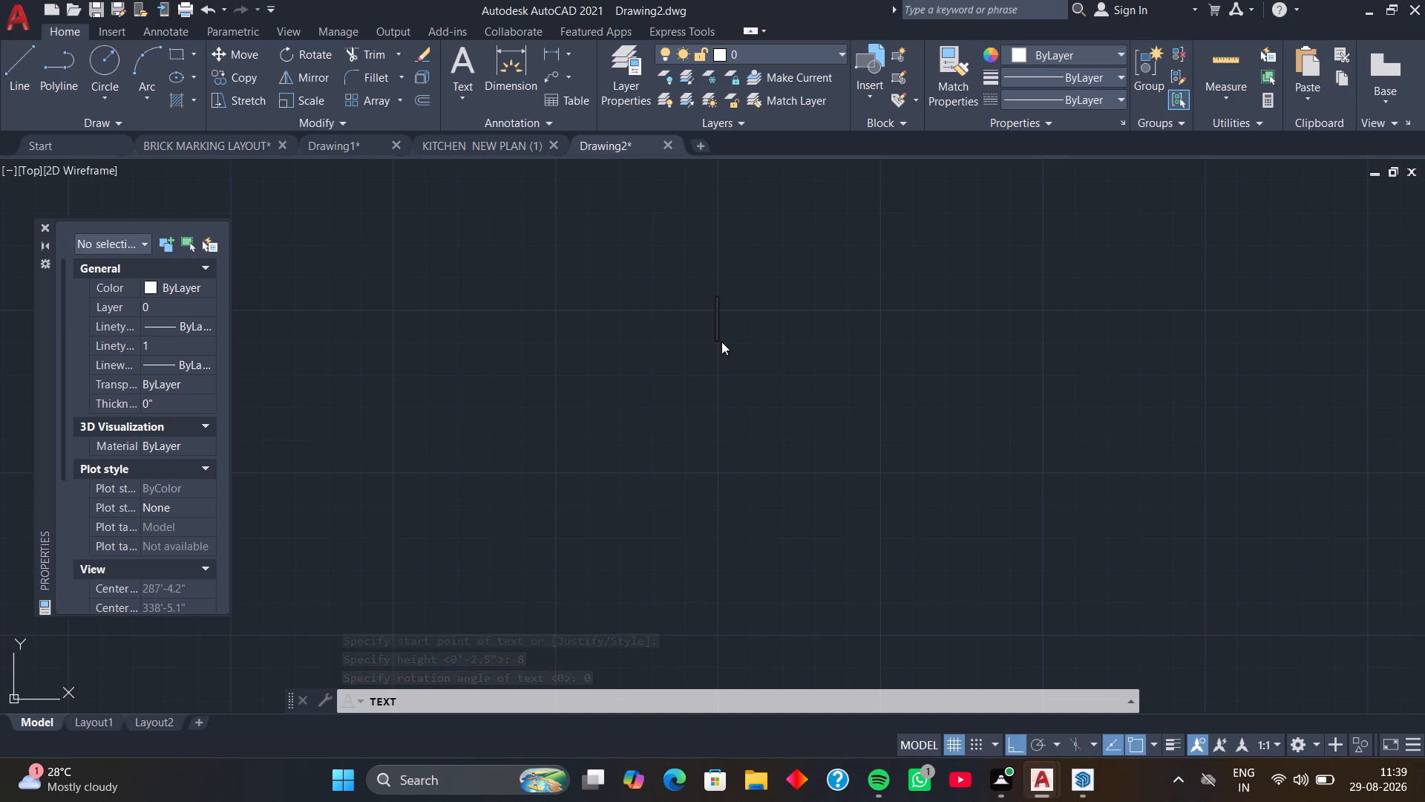
key("b")
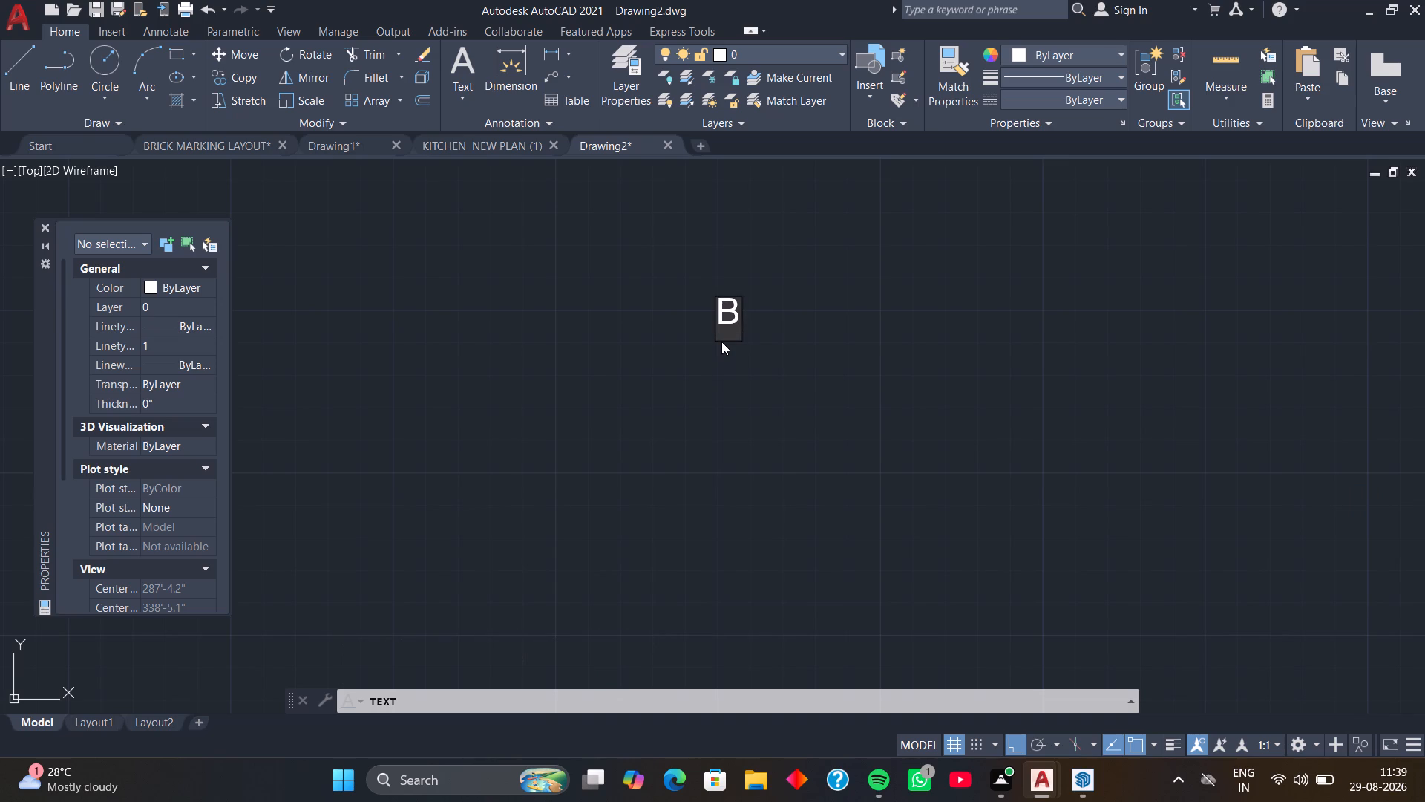
type("ED R")
type("OOM")
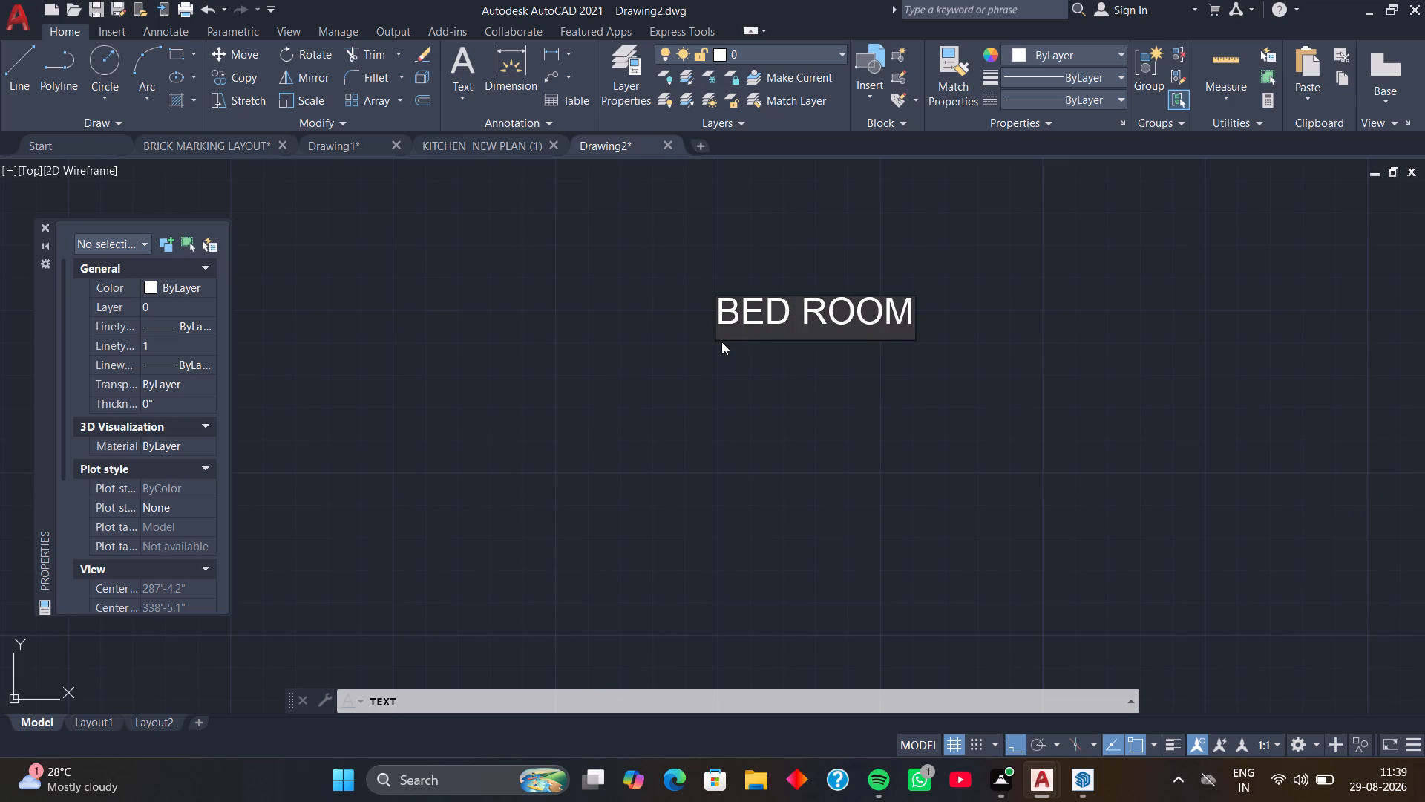
key("Return")
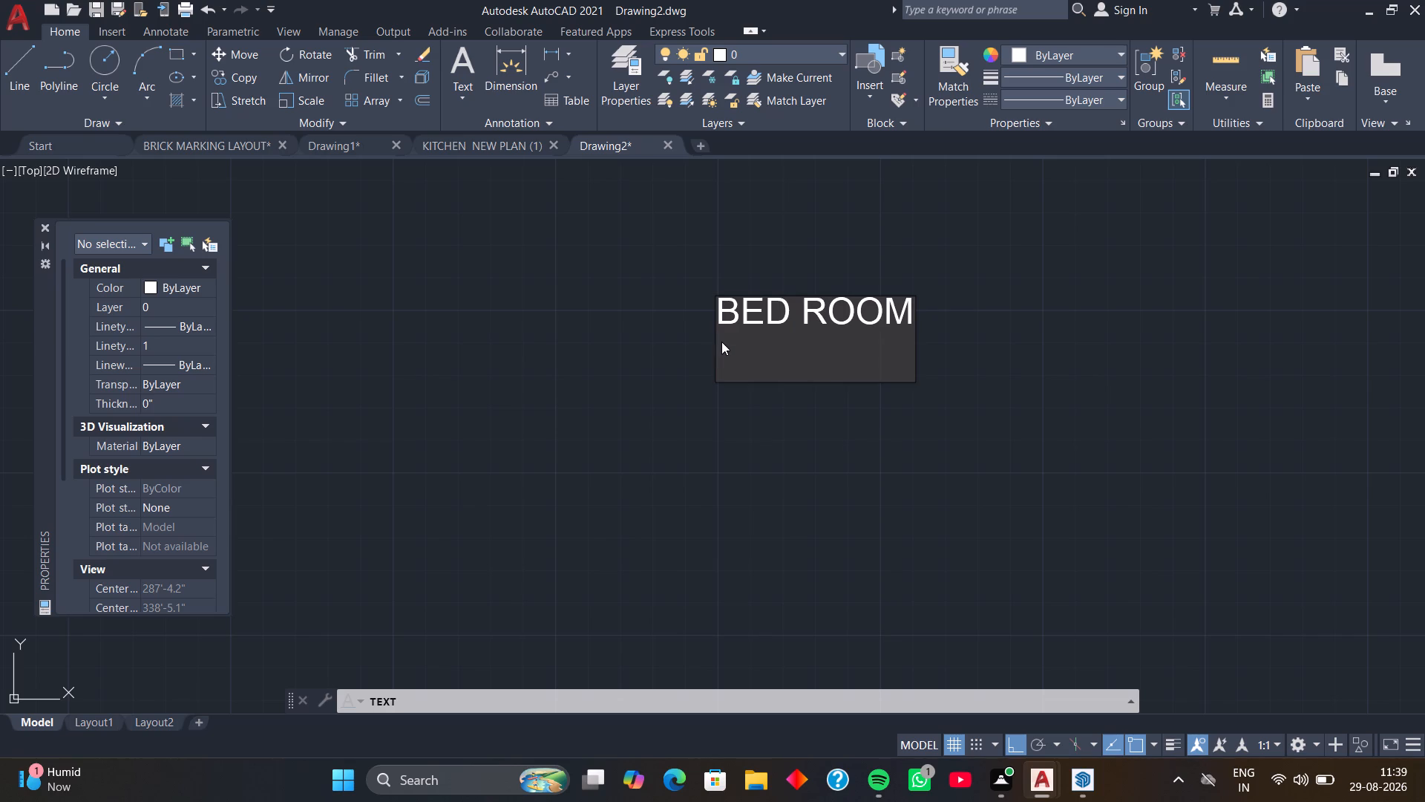
Add the room size 11'1/2"X11'41/2" as a second text line below BED ROOM.
type("11")
key("apostrophe")
key("1")
key("slash")
key("2")
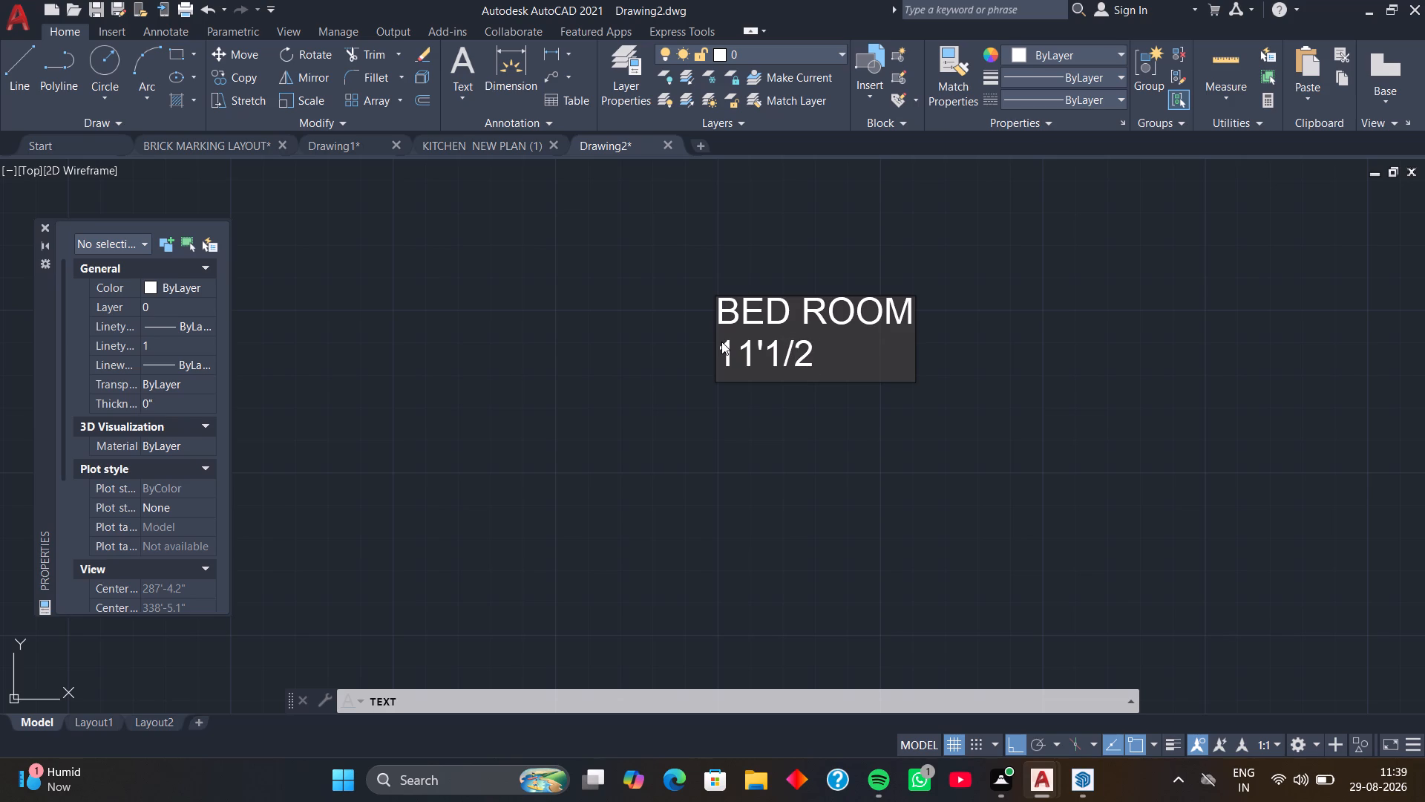
key("shift+quotedbl")
key("x")
type("11")
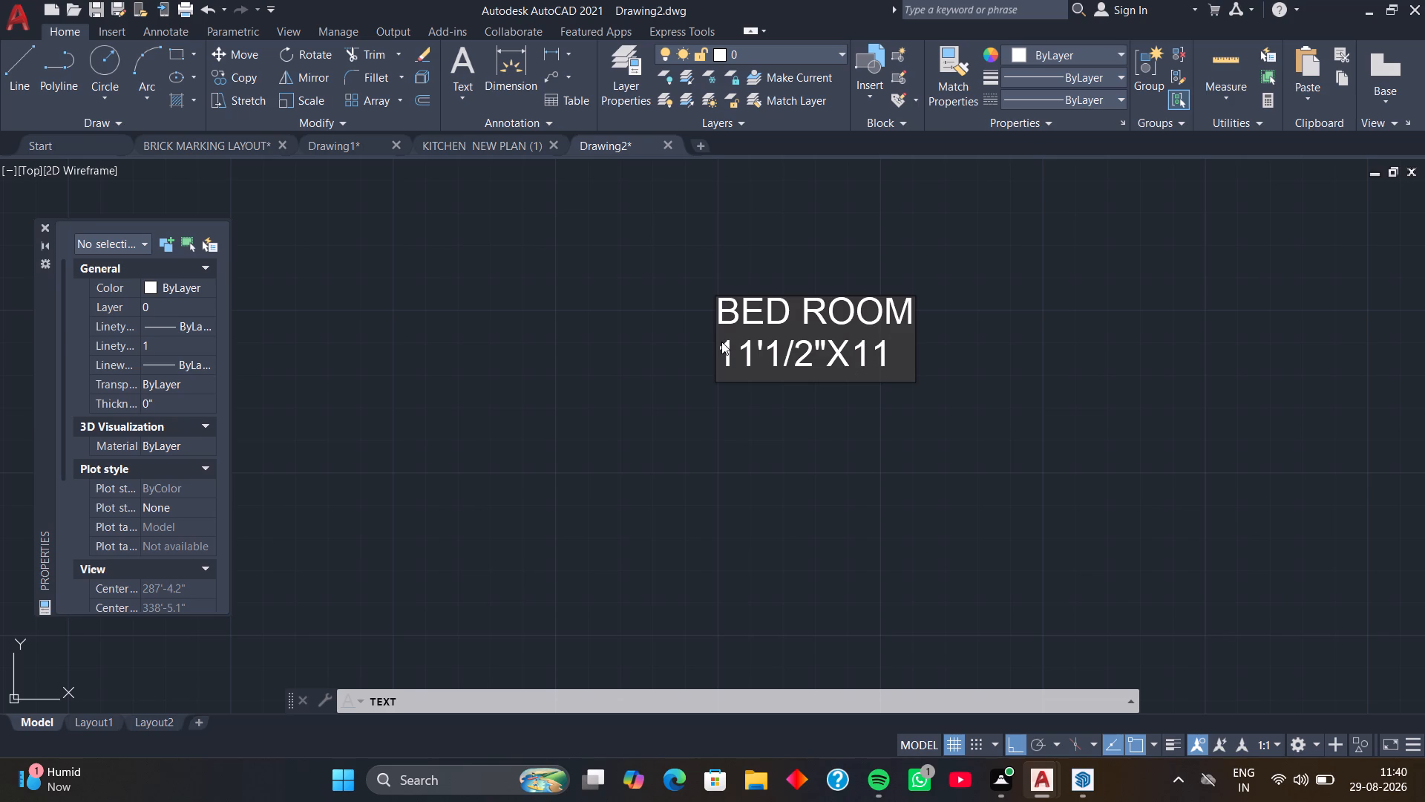
key("apostrophe")
key("4")
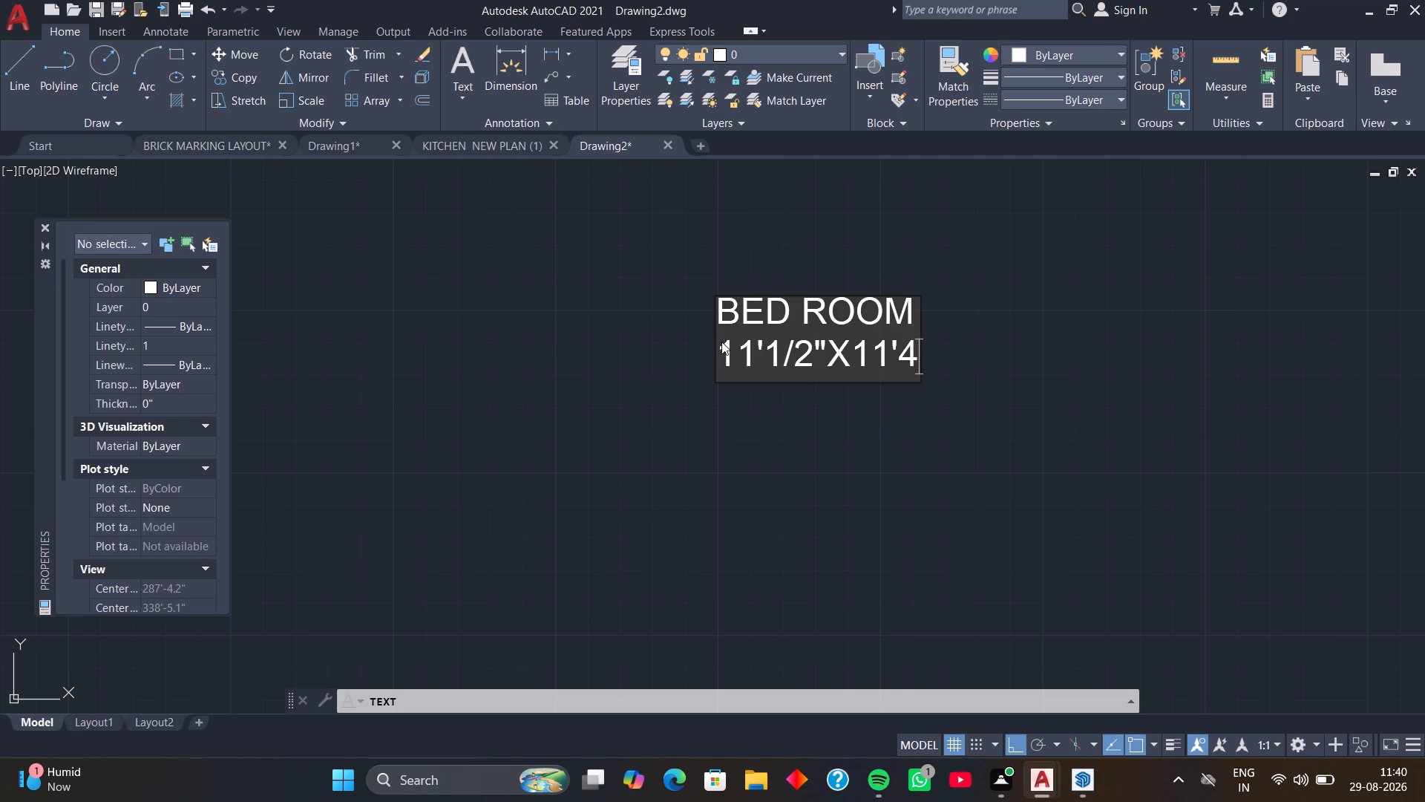
key("1")
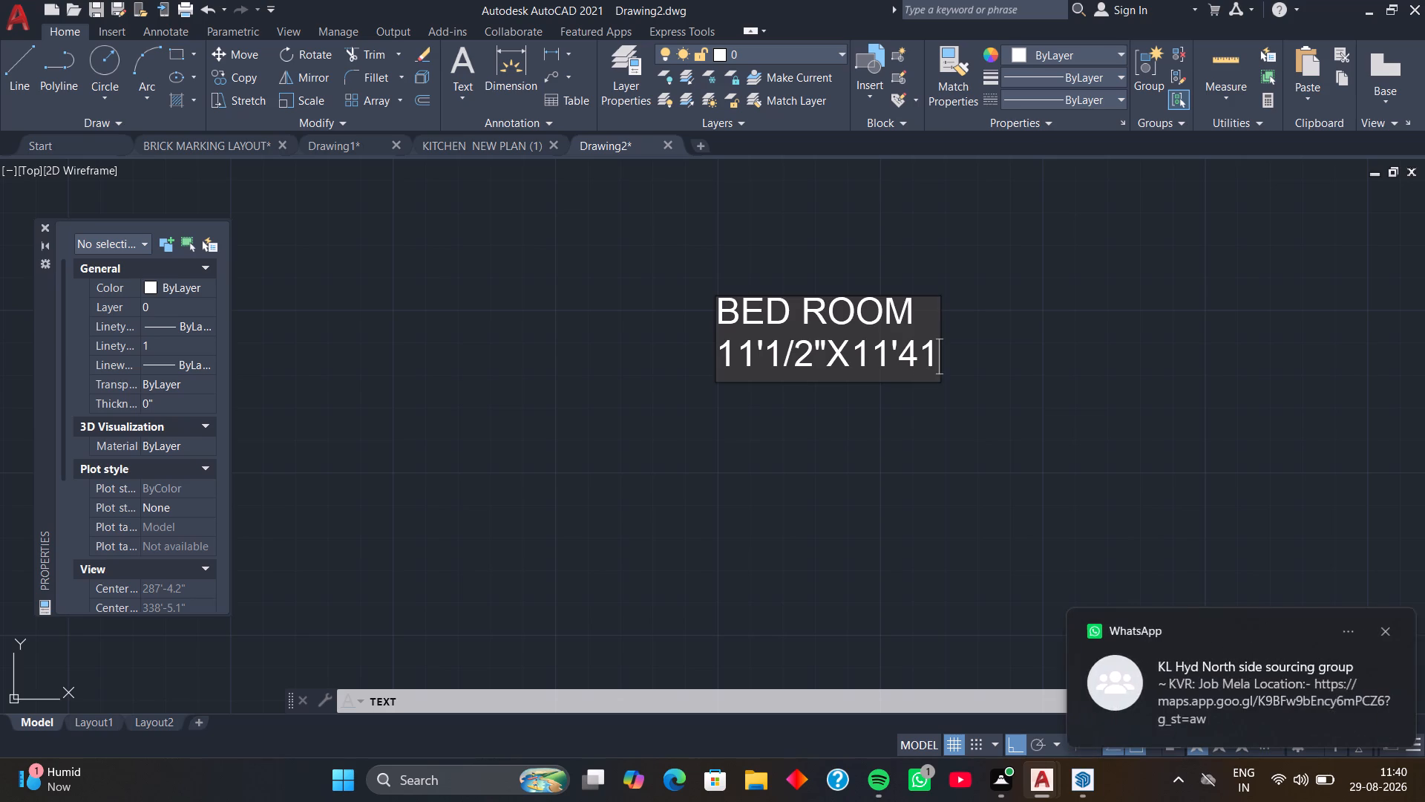
key("slash")
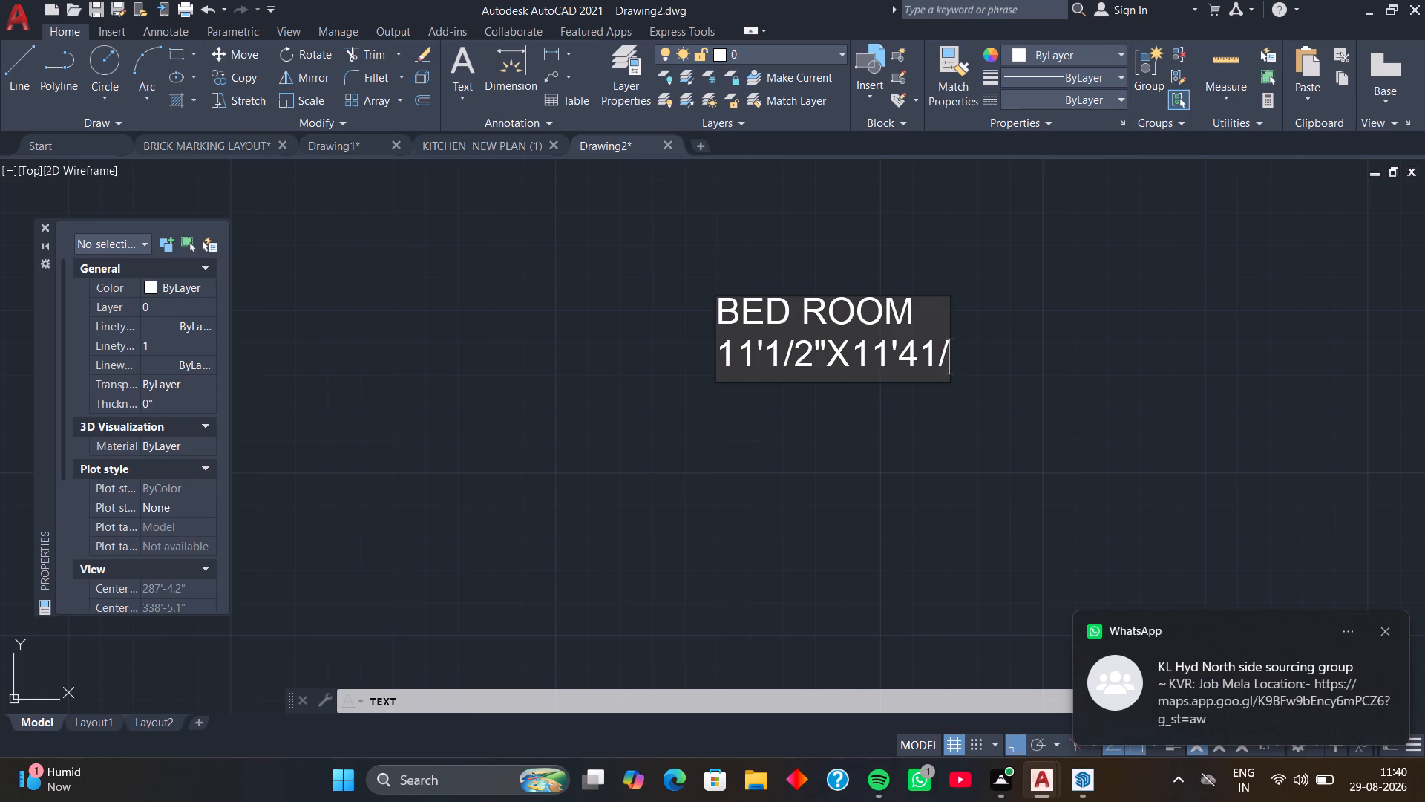
key("2")
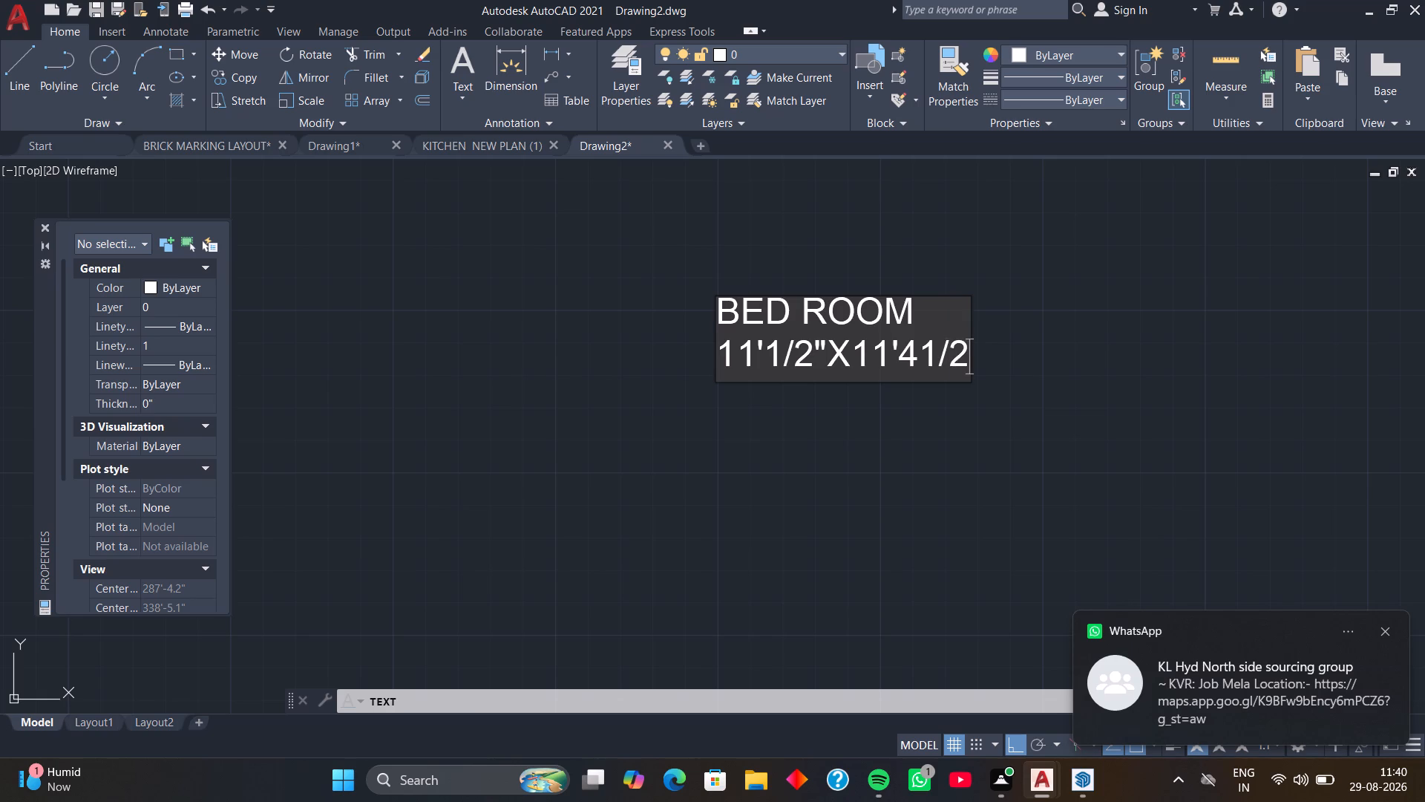
key("shift+quotedbl")
Correct the first dimension of the size line to 11'11/2" and finish the text.
left_click(766, 355)
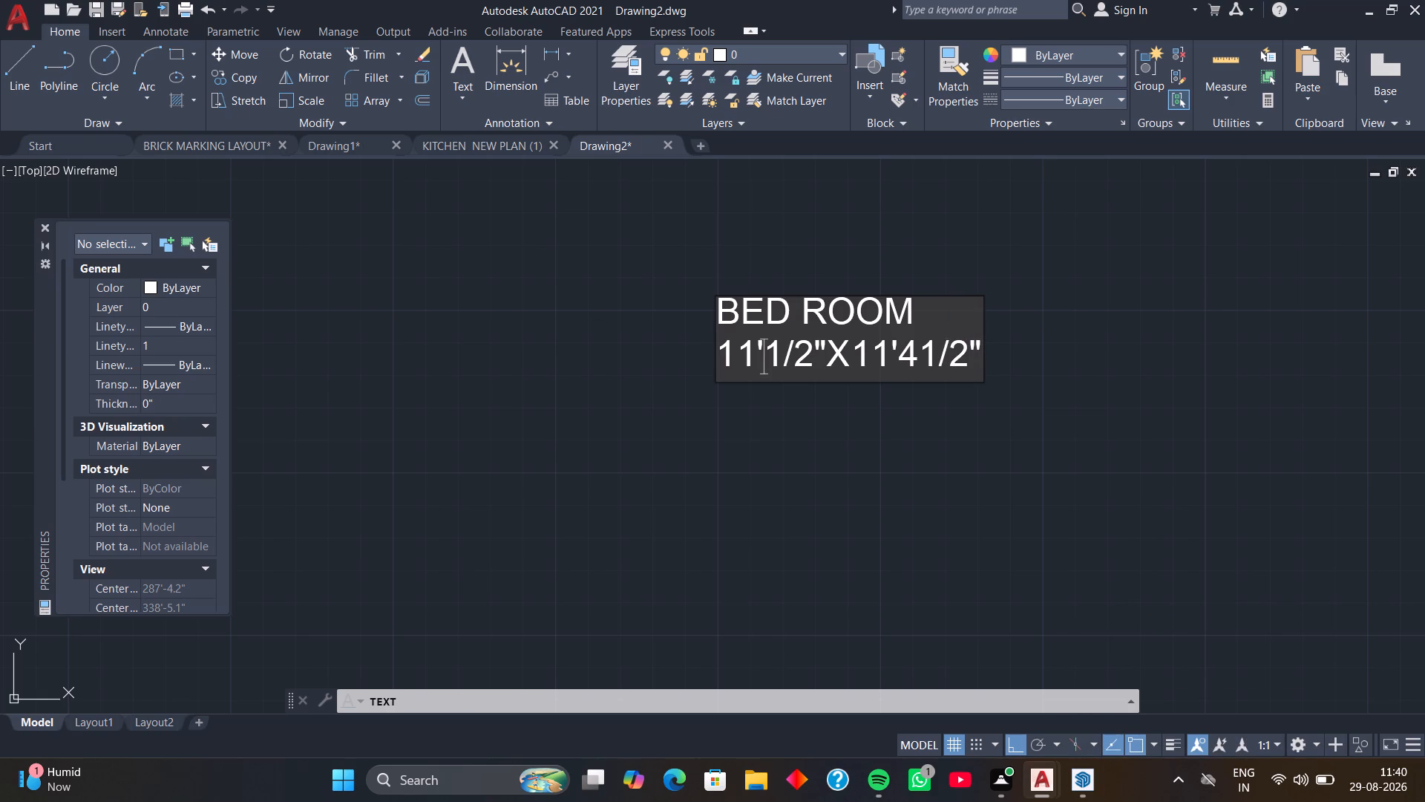
key("1")
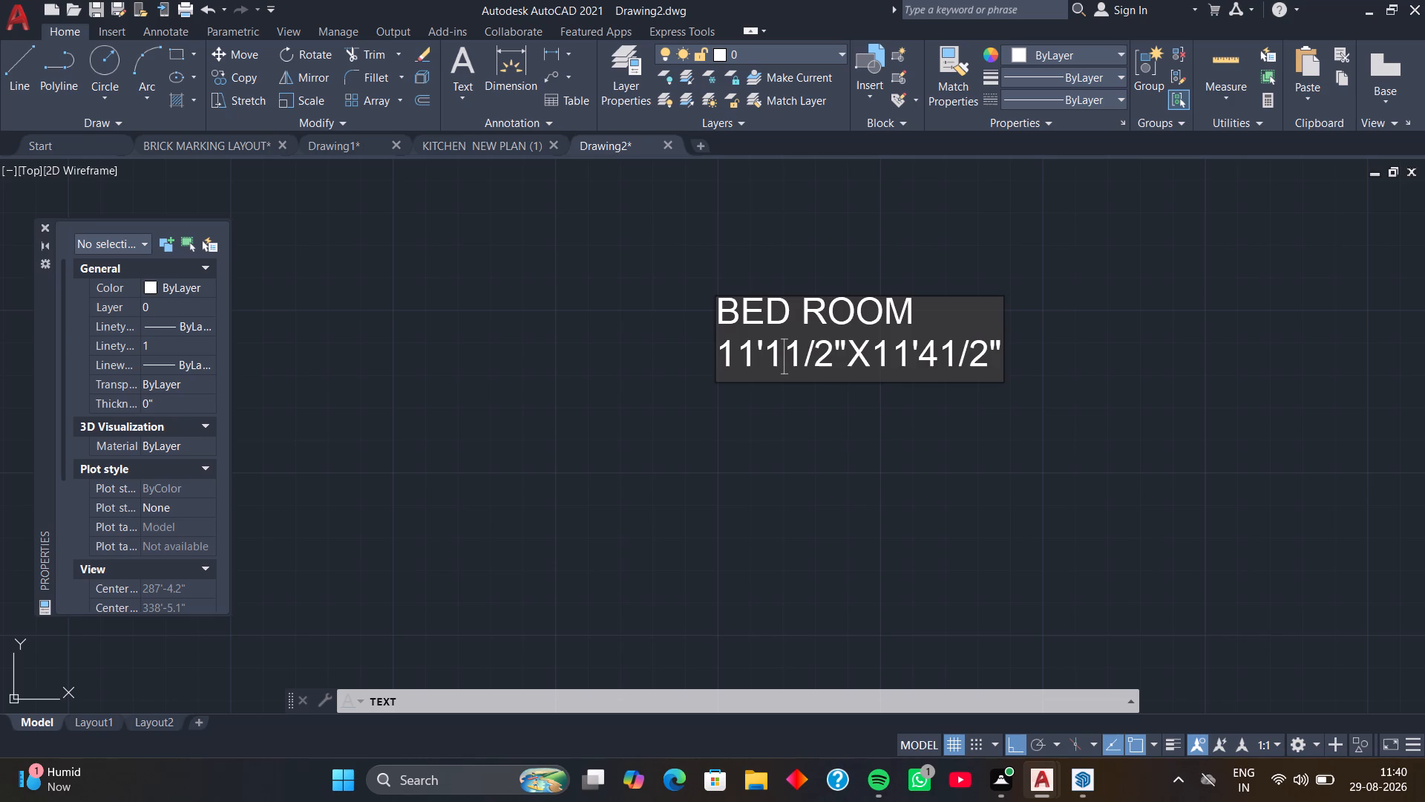
left_click(1004, 352)
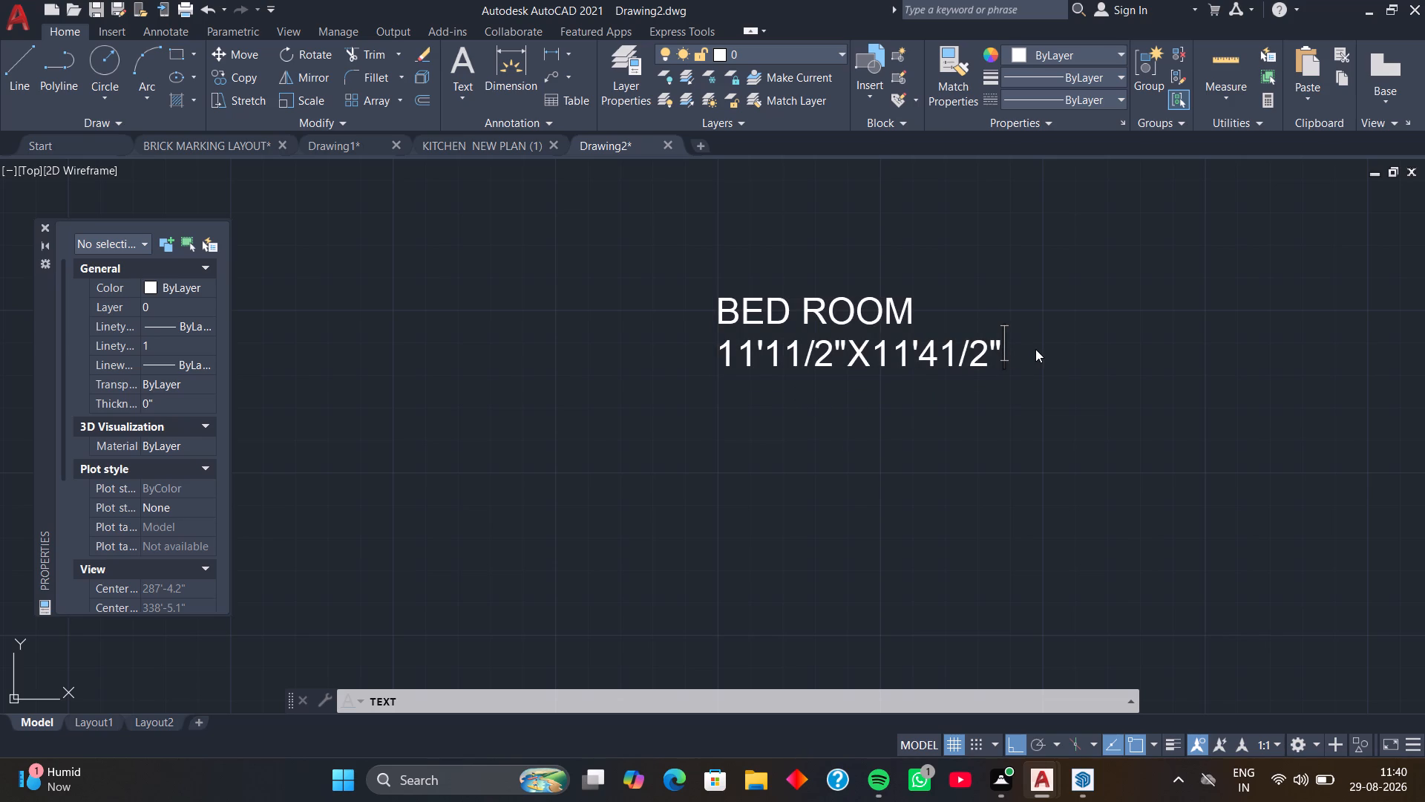
key("Return")
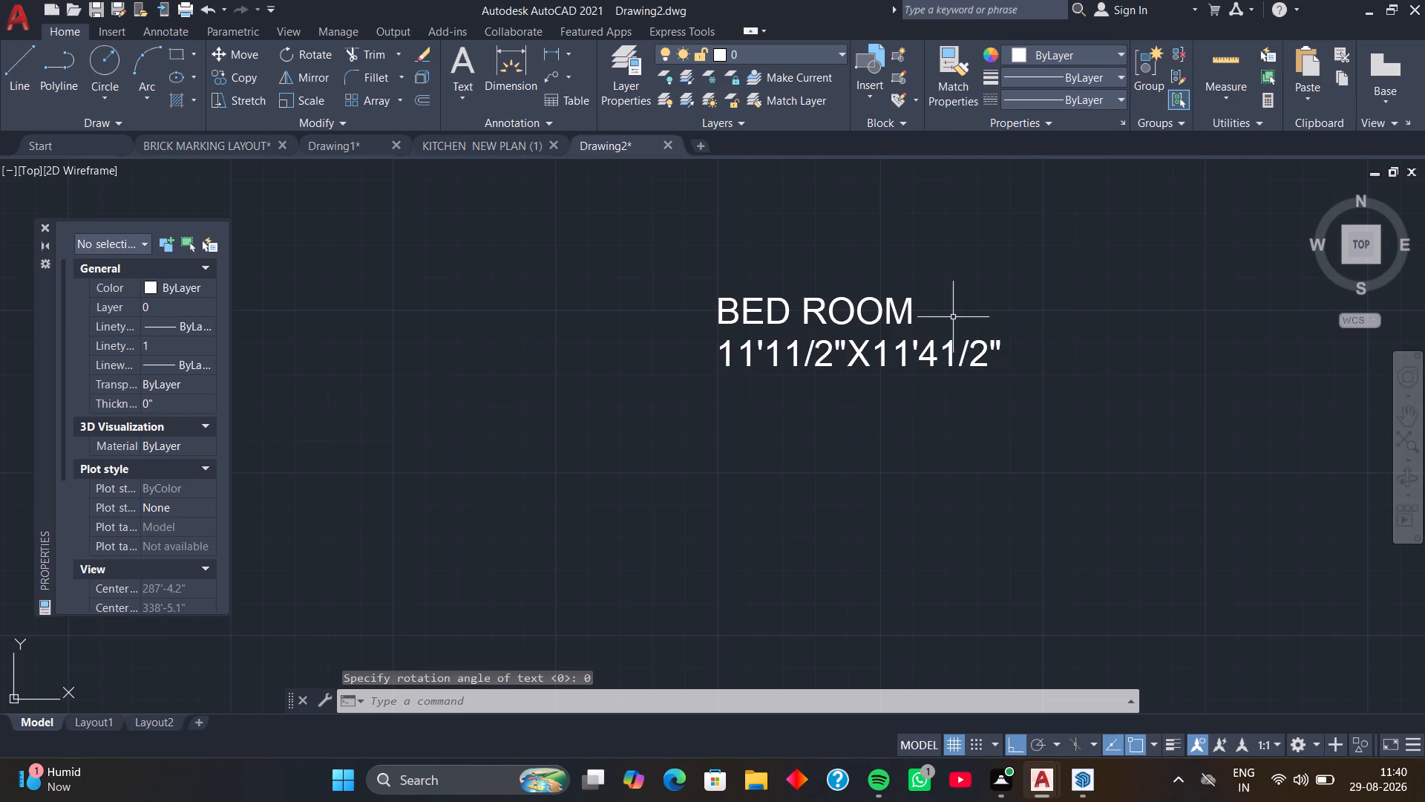
With Ortho off, move the BED ROOM text line so it sits centred above its size line.
left_click(907, 314)
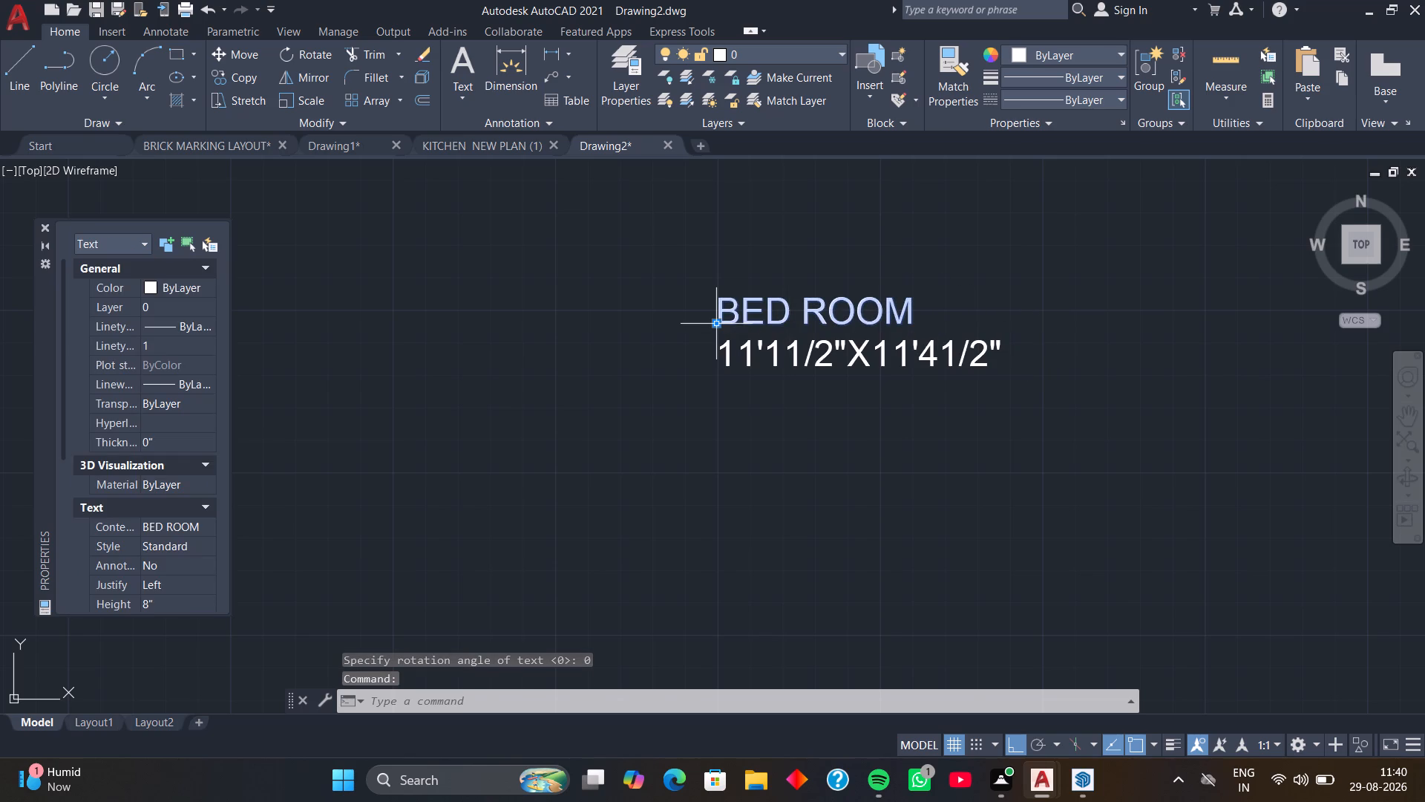
left_click(718, 327)
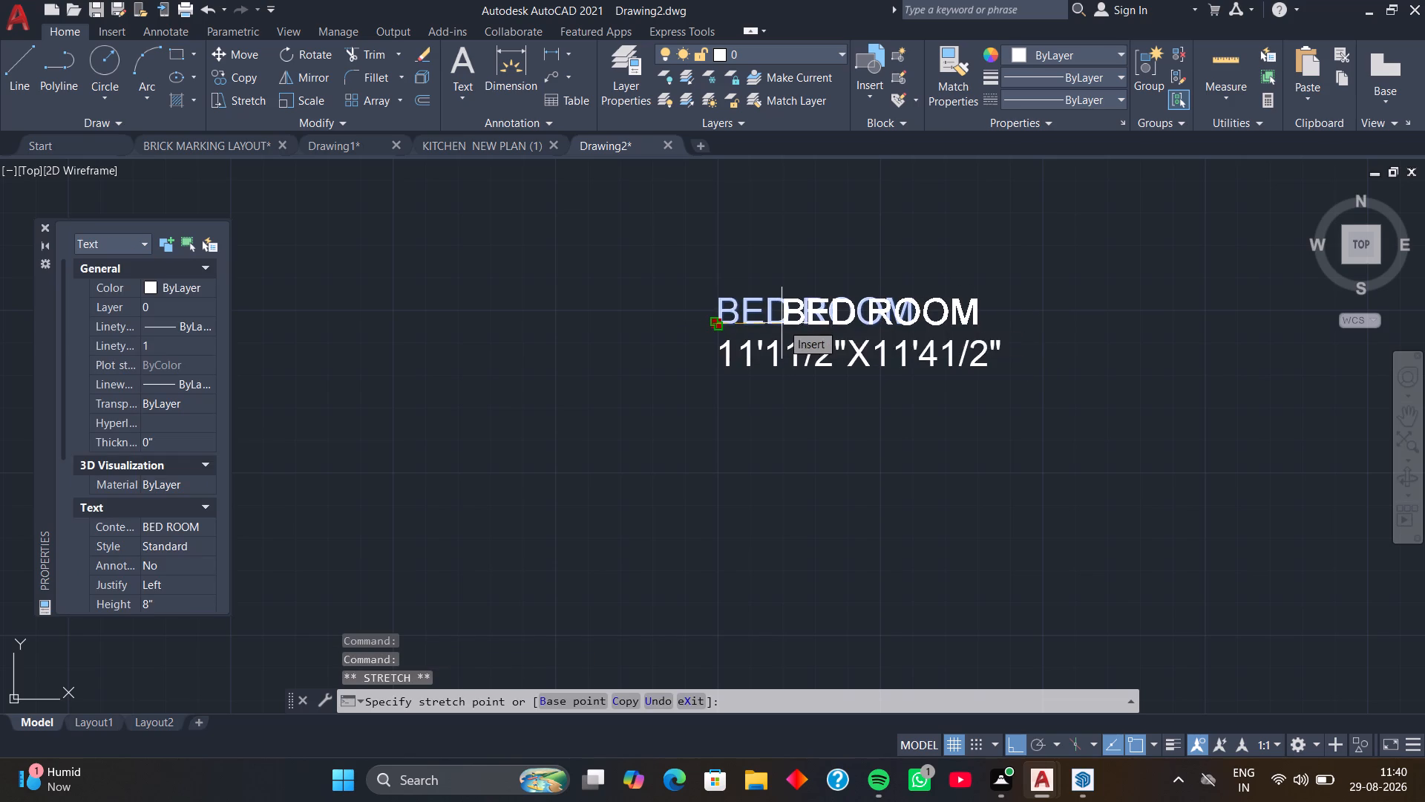
left_click(774, 323)
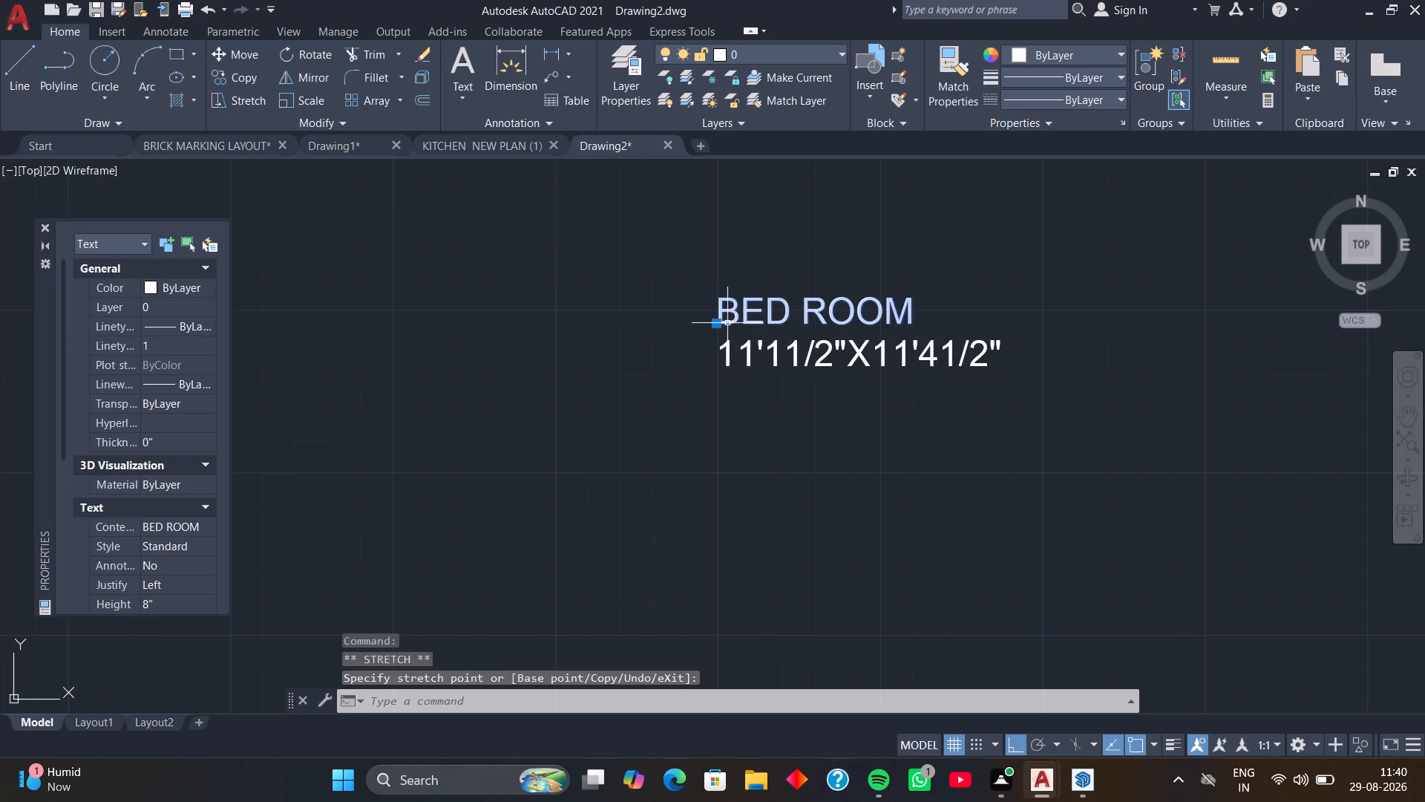
left_click(720, 325)
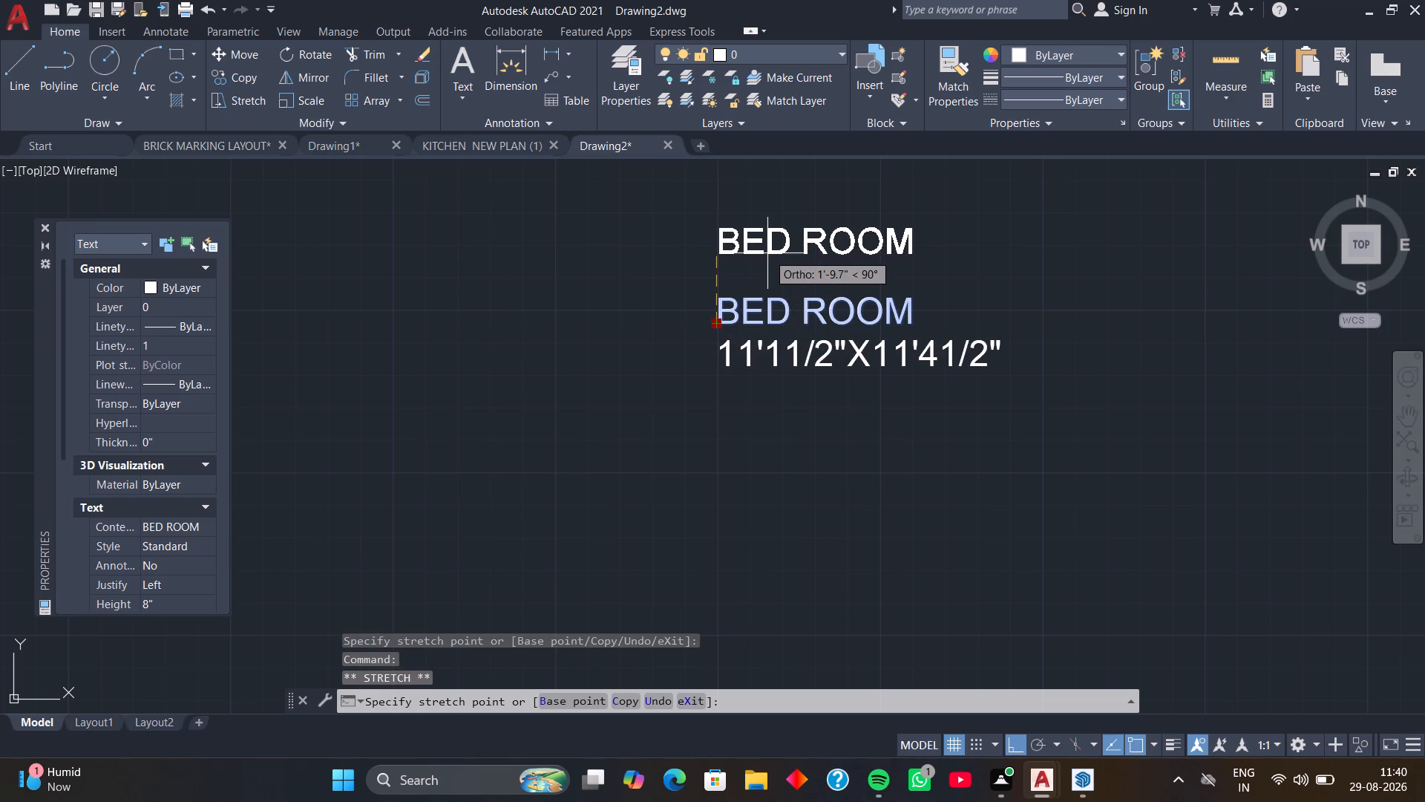
key("F8")
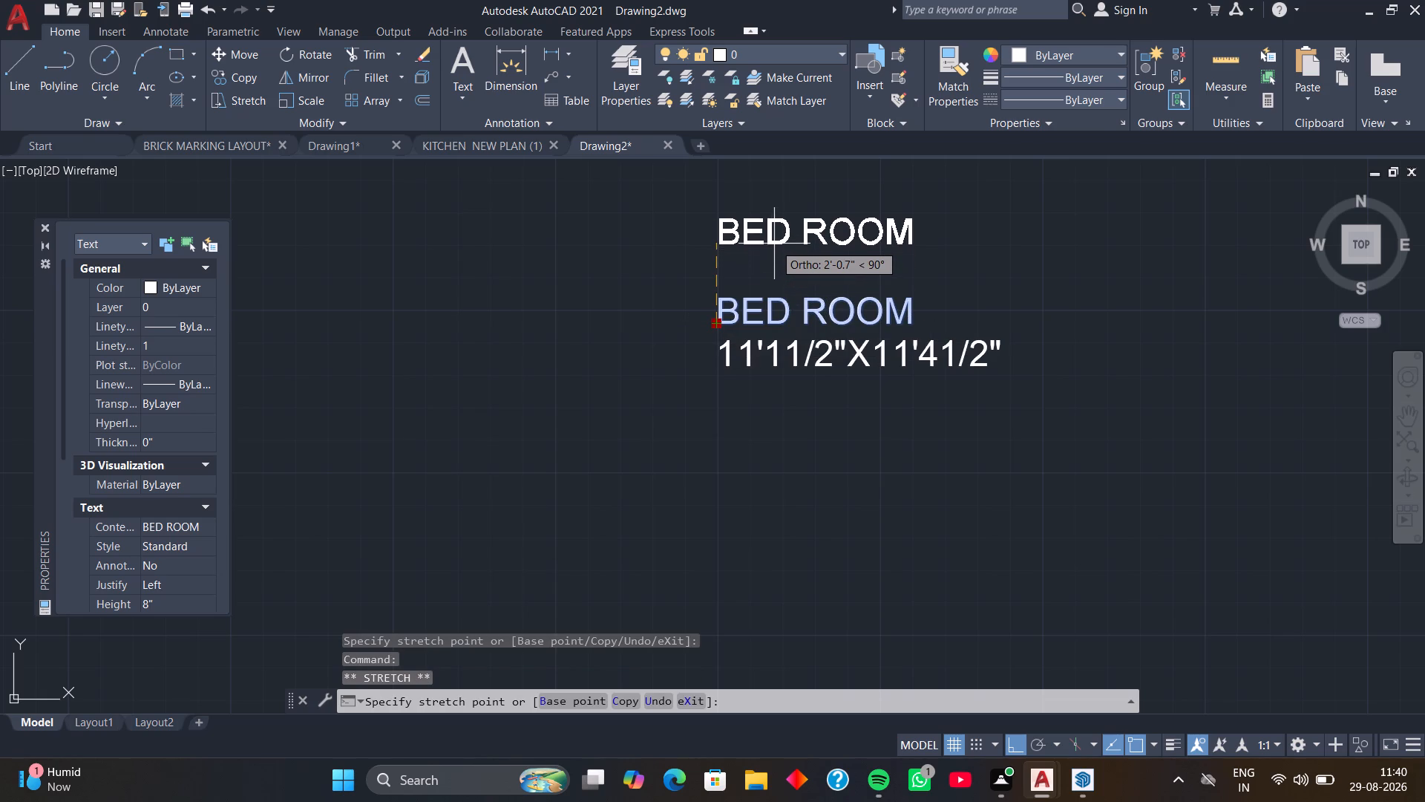
left_click(775, 244)
left_click(775, 244)
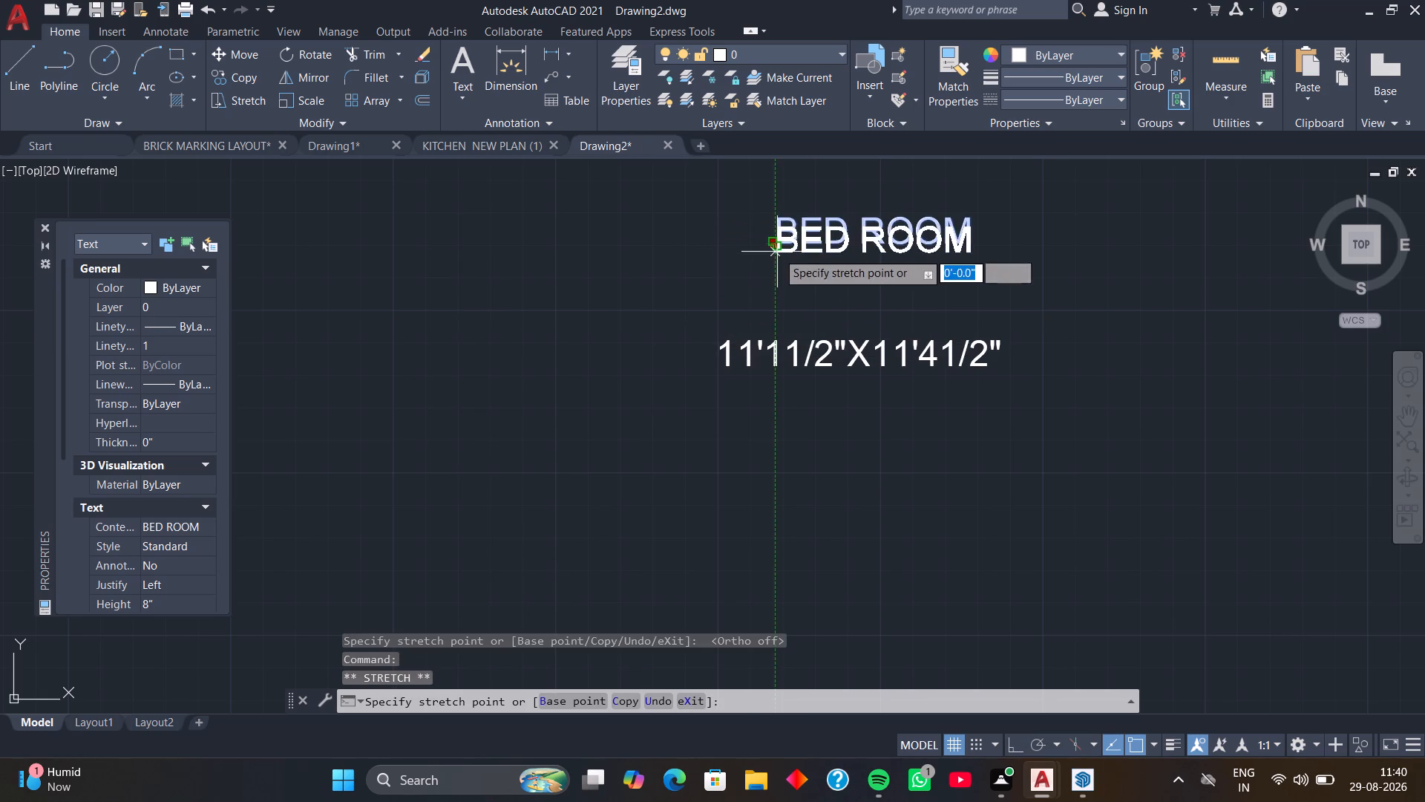
left_click(761, 316)
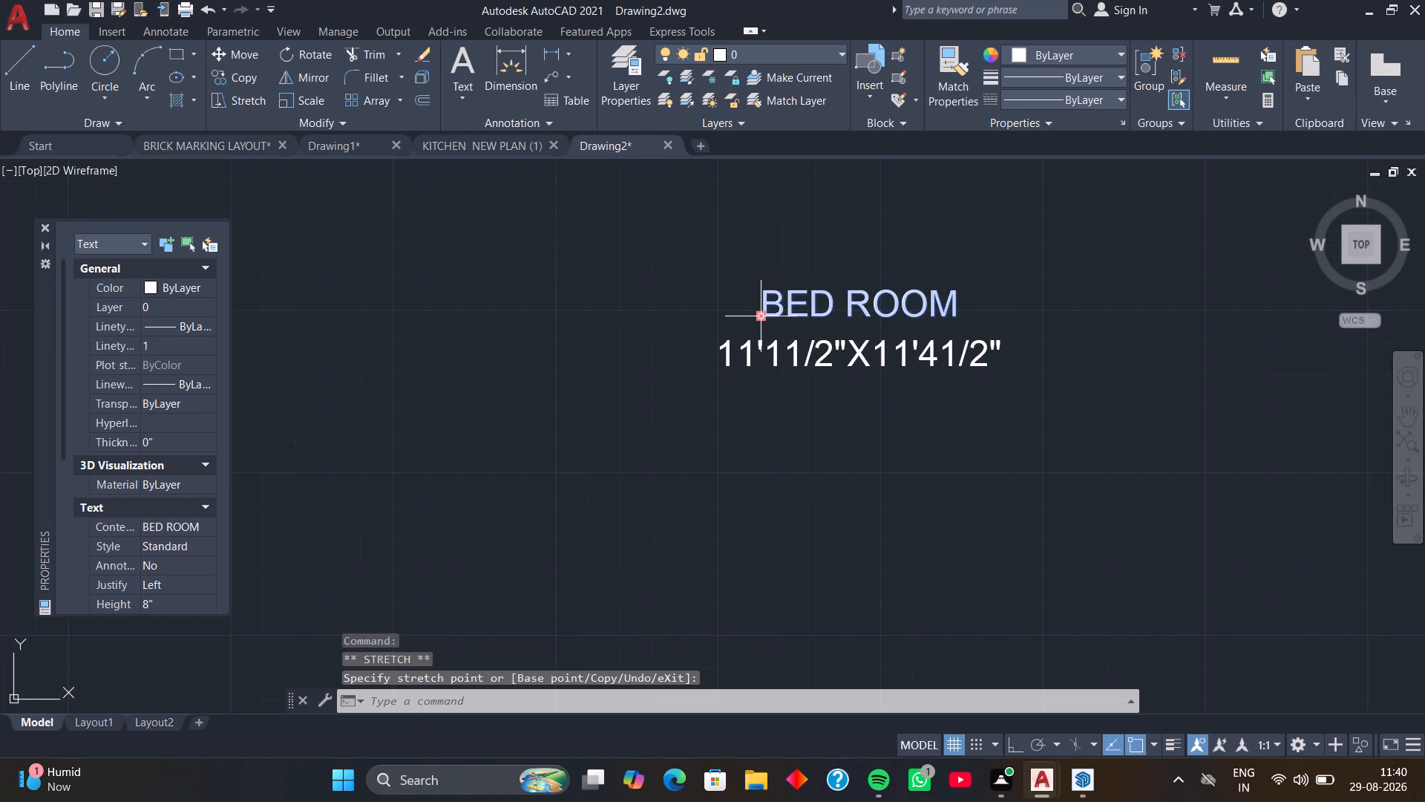
Copy the two-line BED ROOM label in Multiple mode into the plan's upper-left, lower-right and lower-left rooms.
left_click(794, 357)
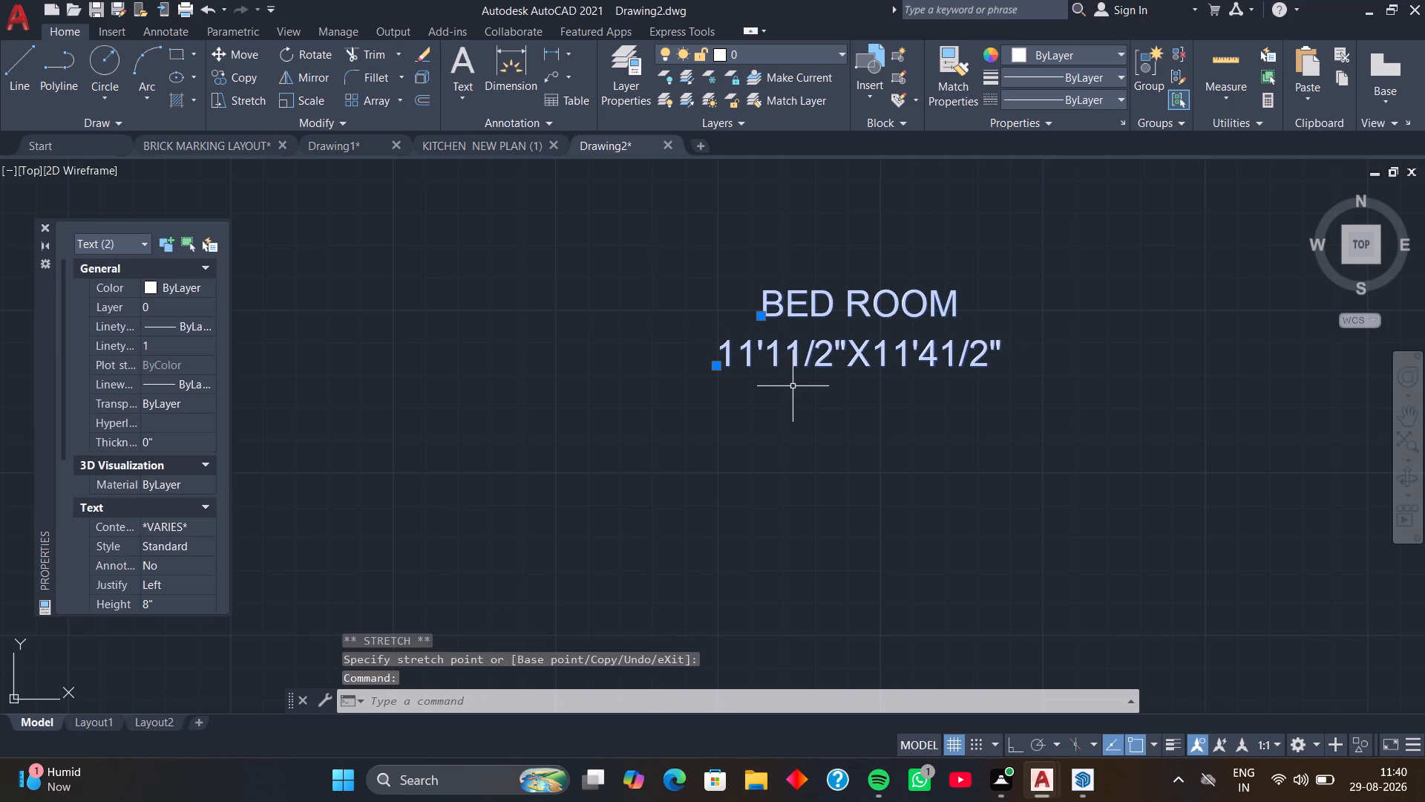
key("c")
type("O")
key("space")
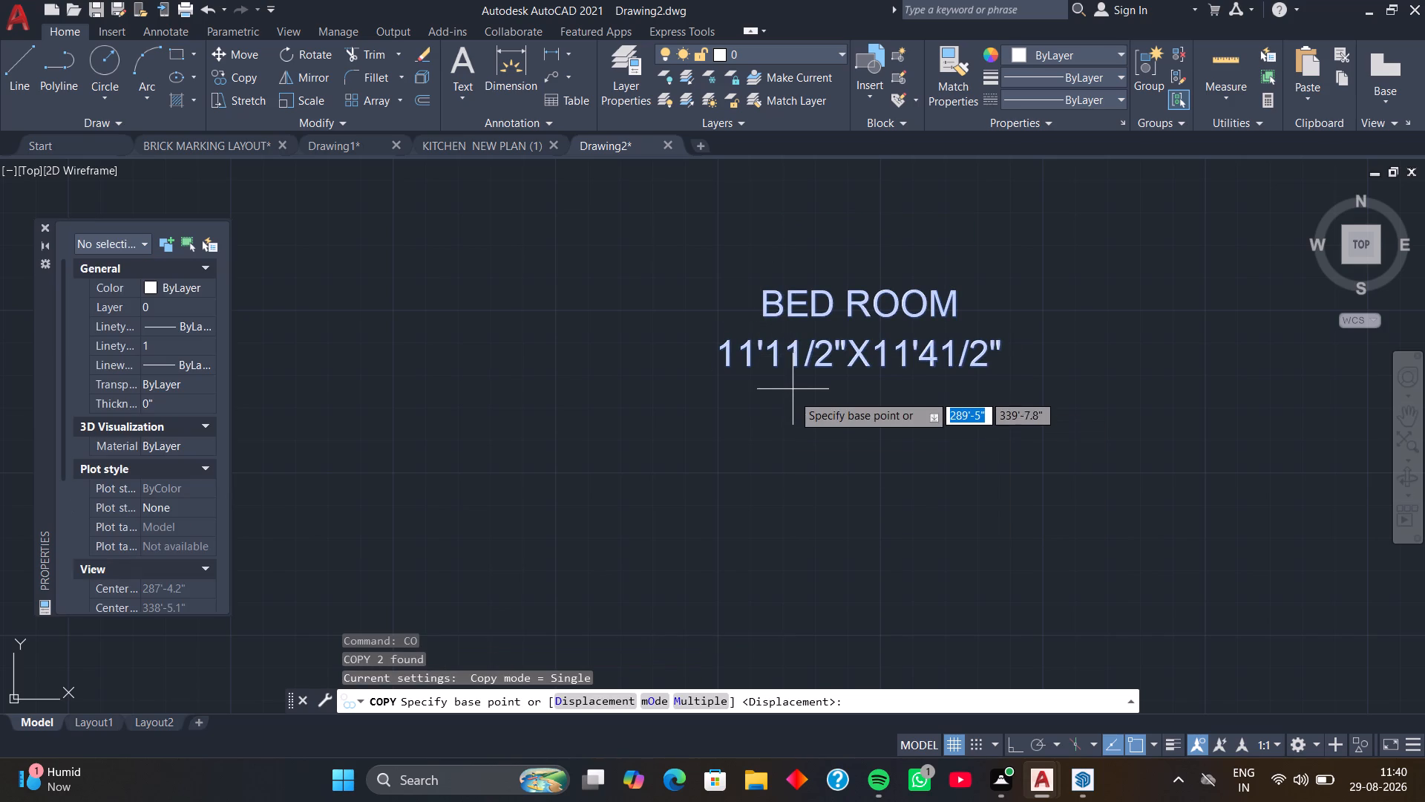
left_click(705, 698)
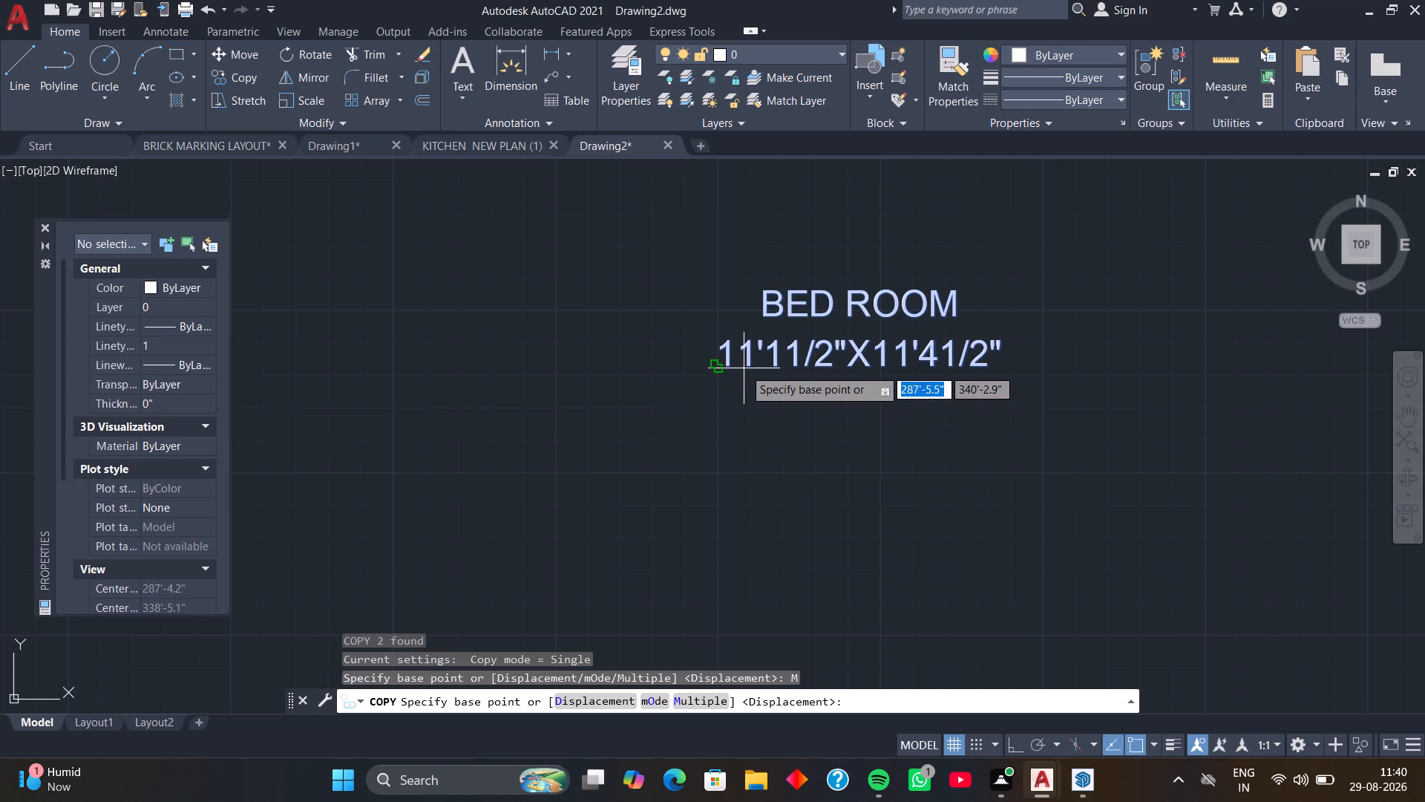
left_click(727, 369)
scroll(878, 414, "down", 3)
middle_click_drag(885, 426, 774, 379)
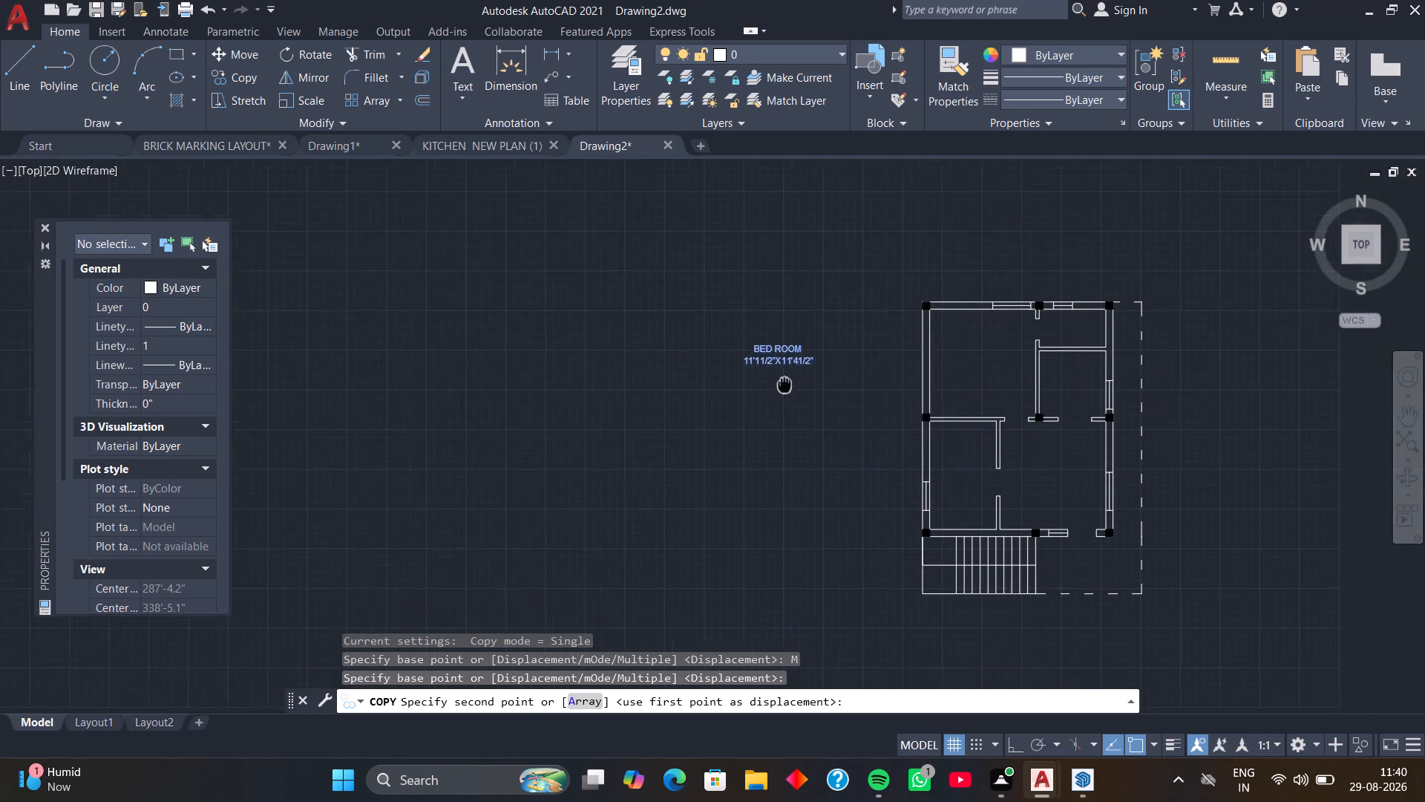
middle_click_drag(774, 379, 770, 376)
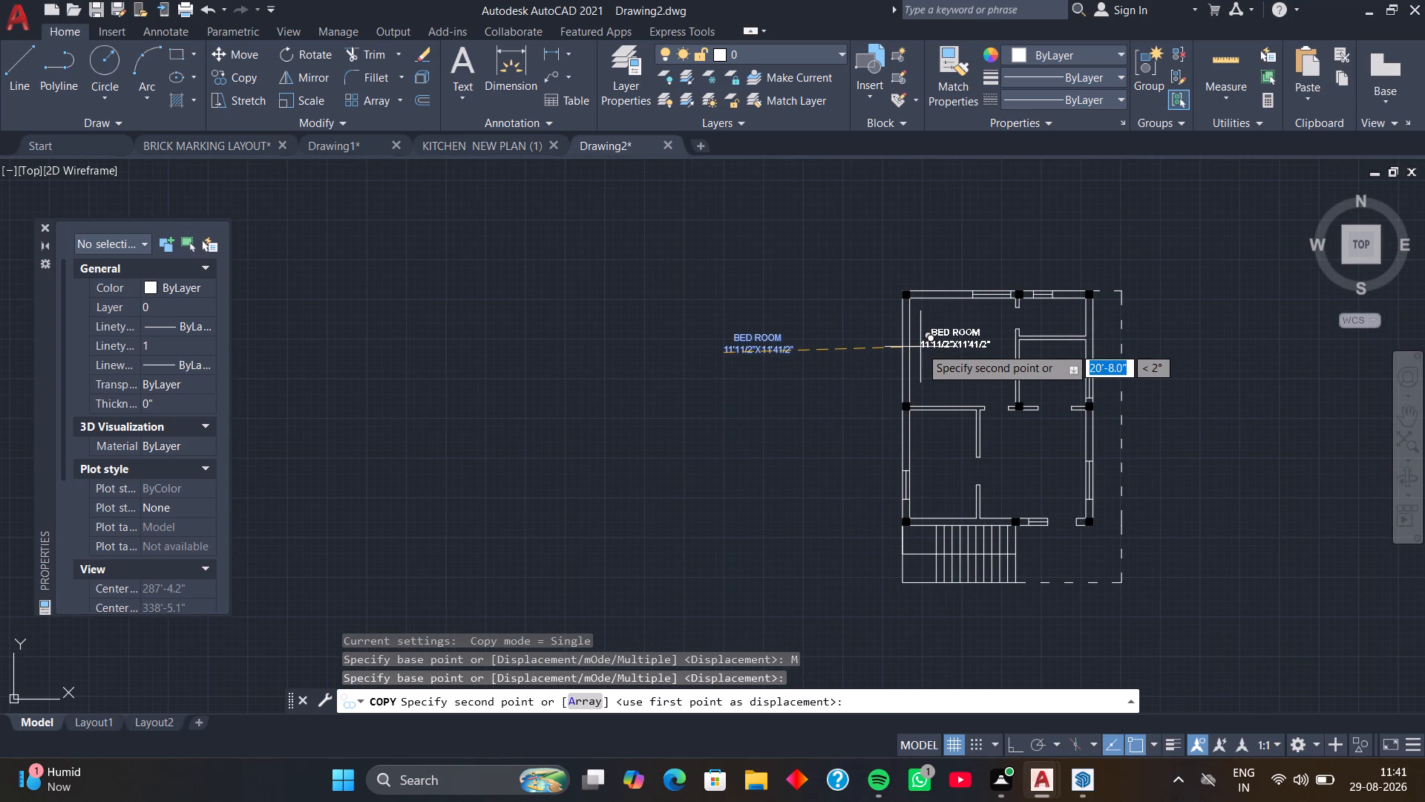
left_click(920, 347)
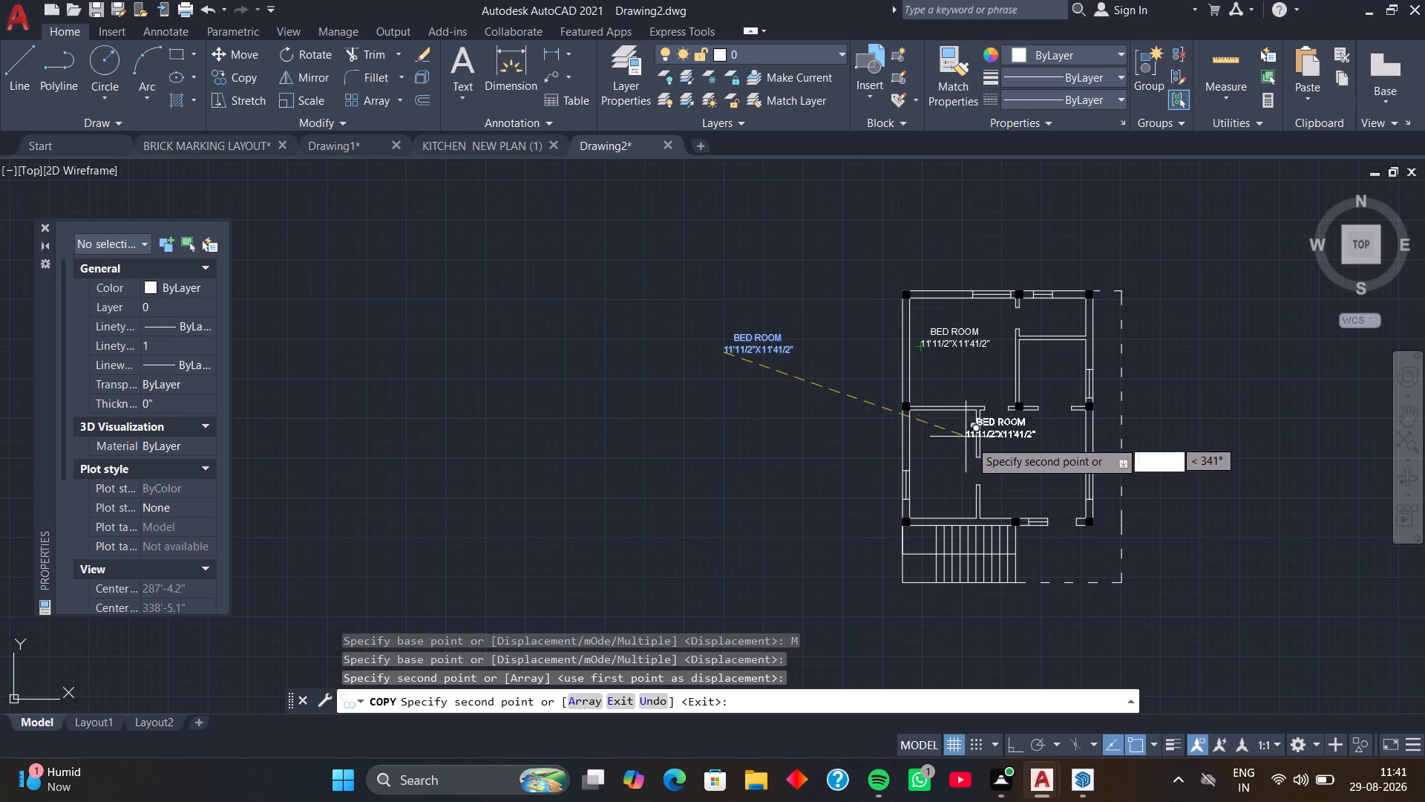
left_click(1004, 459)
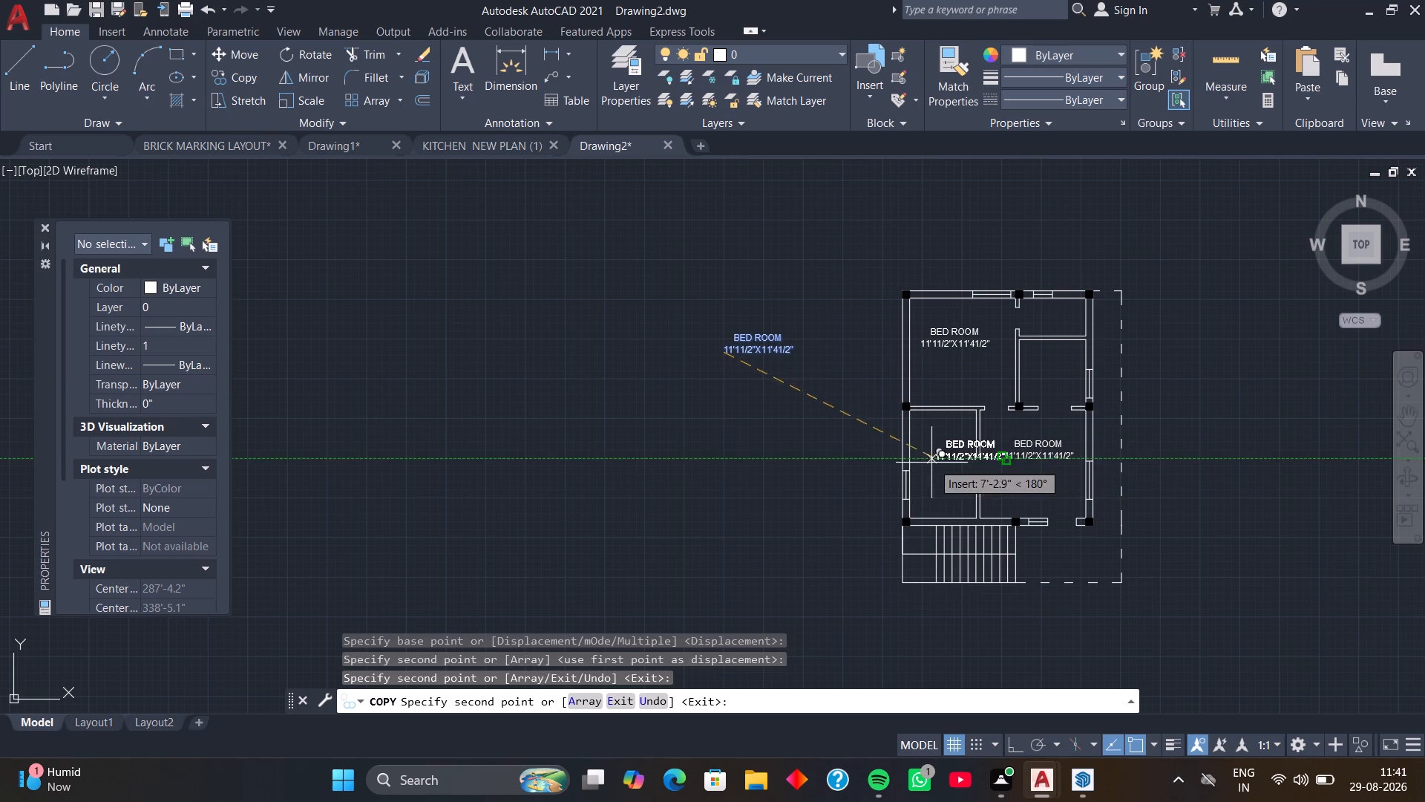
left_click(909, 464)
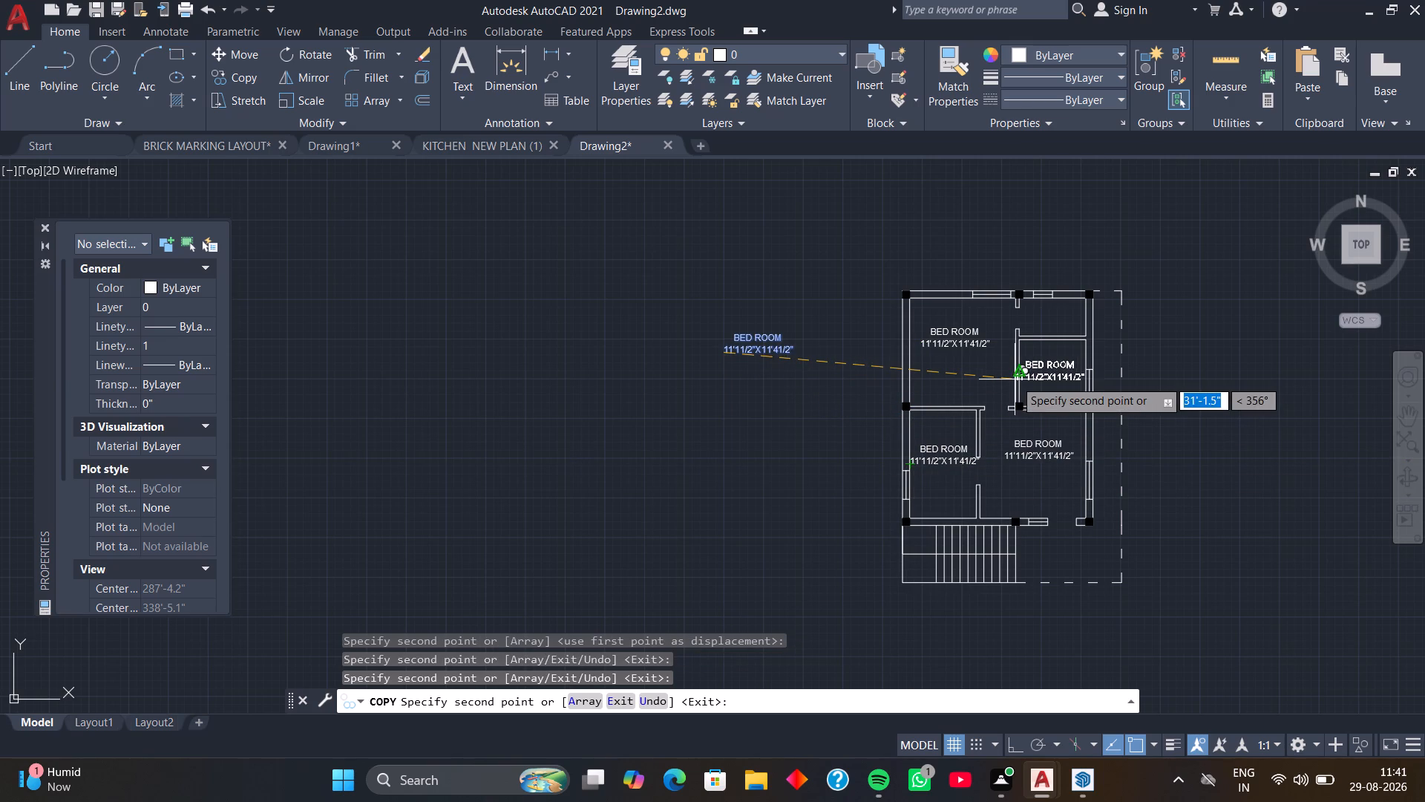
Place further label copies in the two small upper-right rooms and below the staircase, and end the copying.
left_click(1015, 379)
left_click(1018, 324)
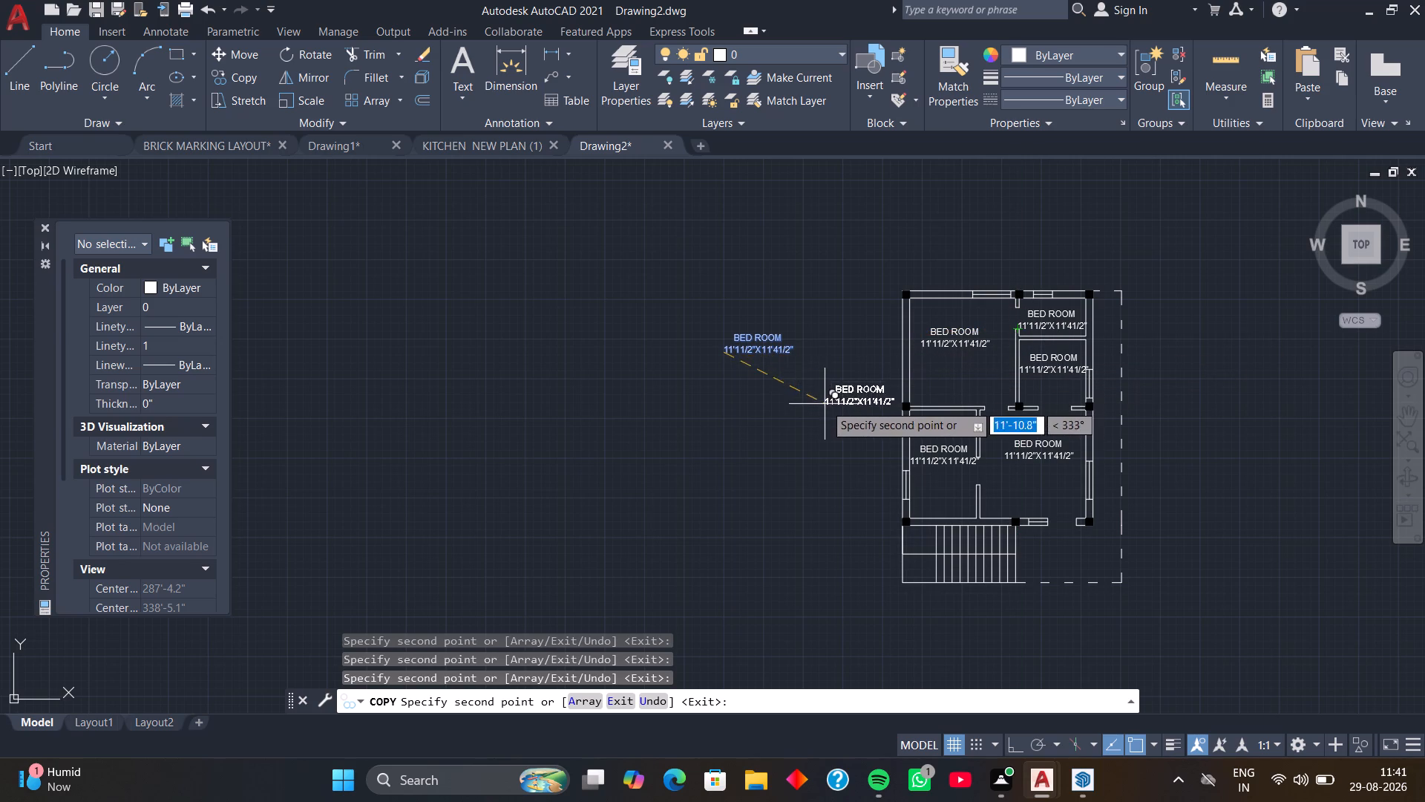
middle_click_drag(825, 404, 856, 294)
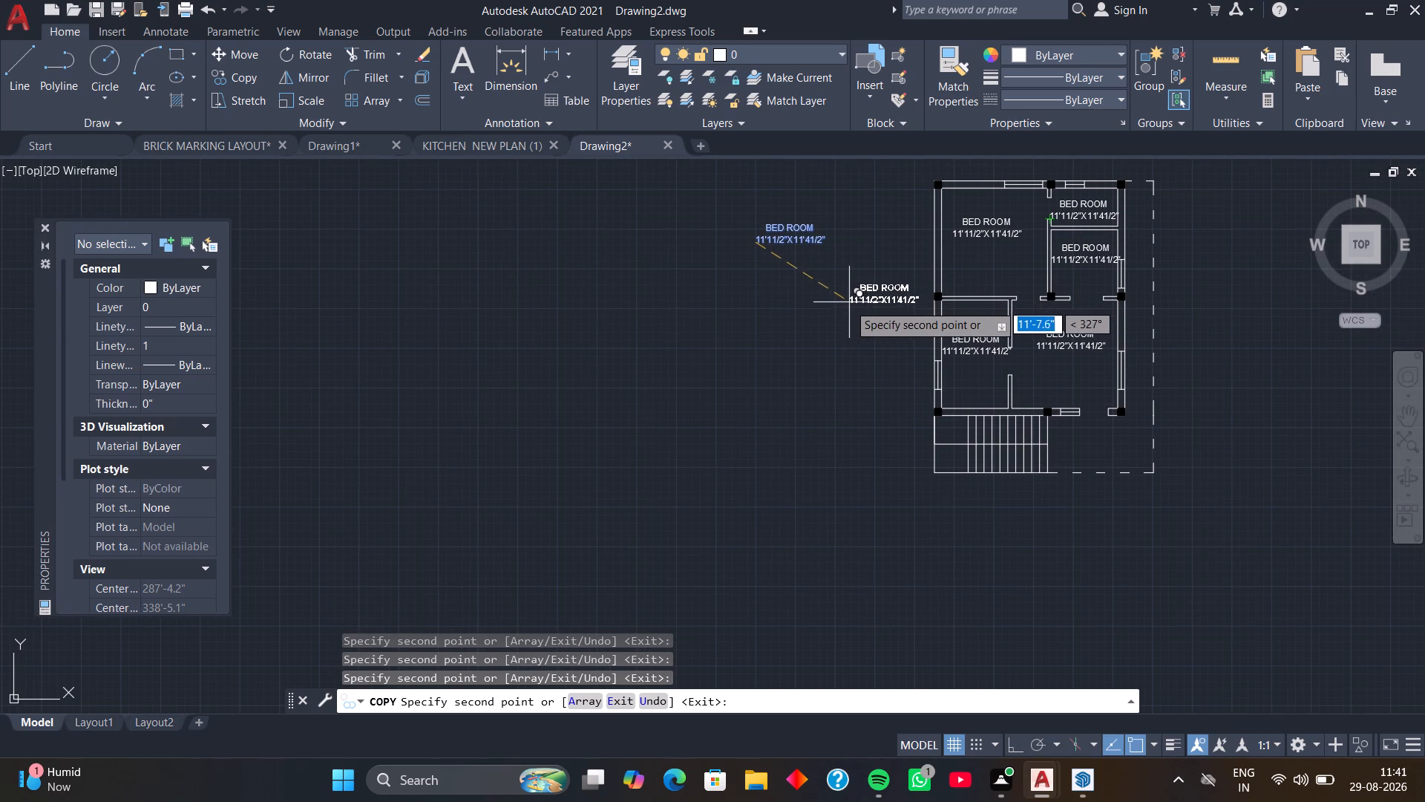
middle_click_drag(848, 304, 869, 257)
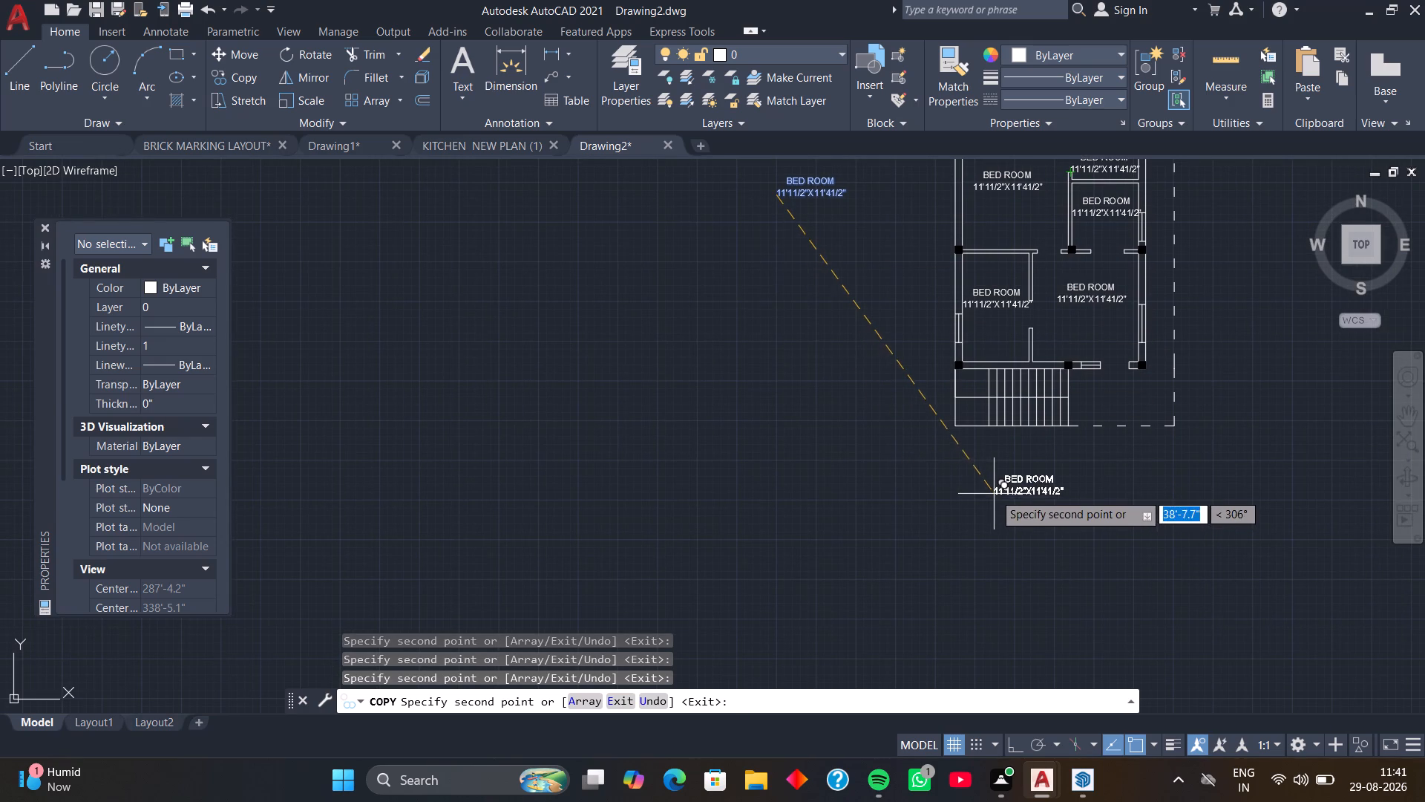
left_click(990, 480)
key("space")
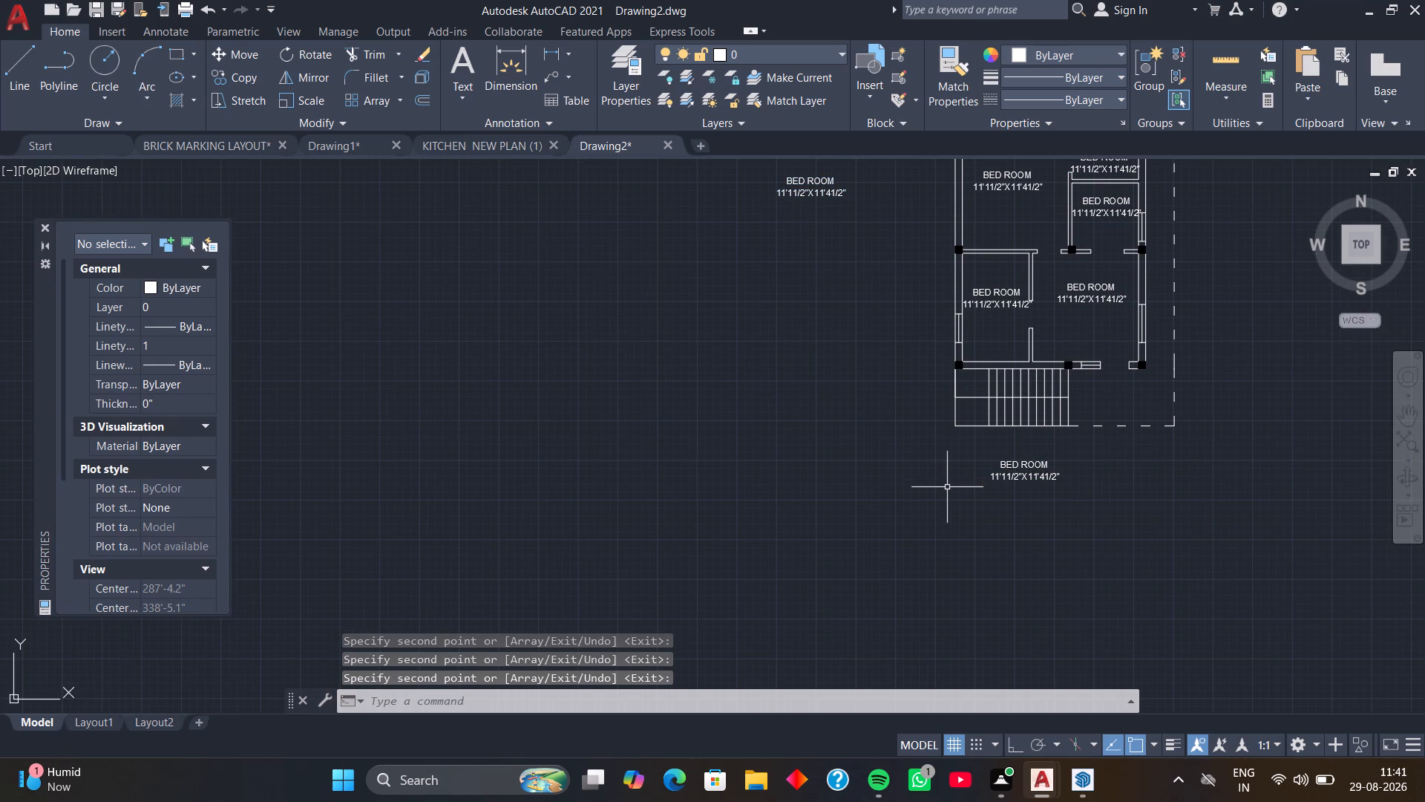
Change the room name in the lower-left room's label to KITCHEN.
middle_click_drag(958, 274, 924, 287)
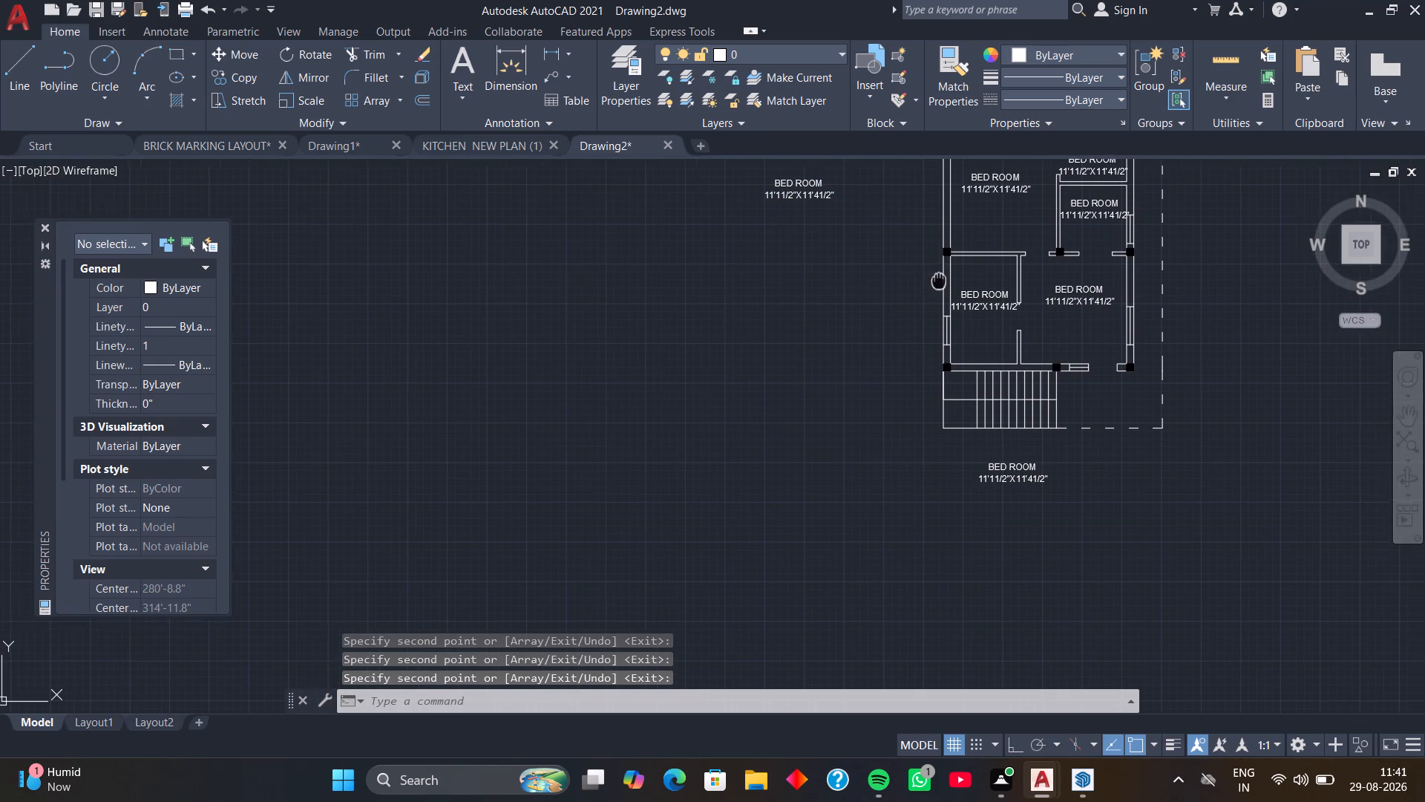
middle_click_drag(924, 287, 854, 306)
scroll(868, 322, "up", 3)
left_click(903, 321)
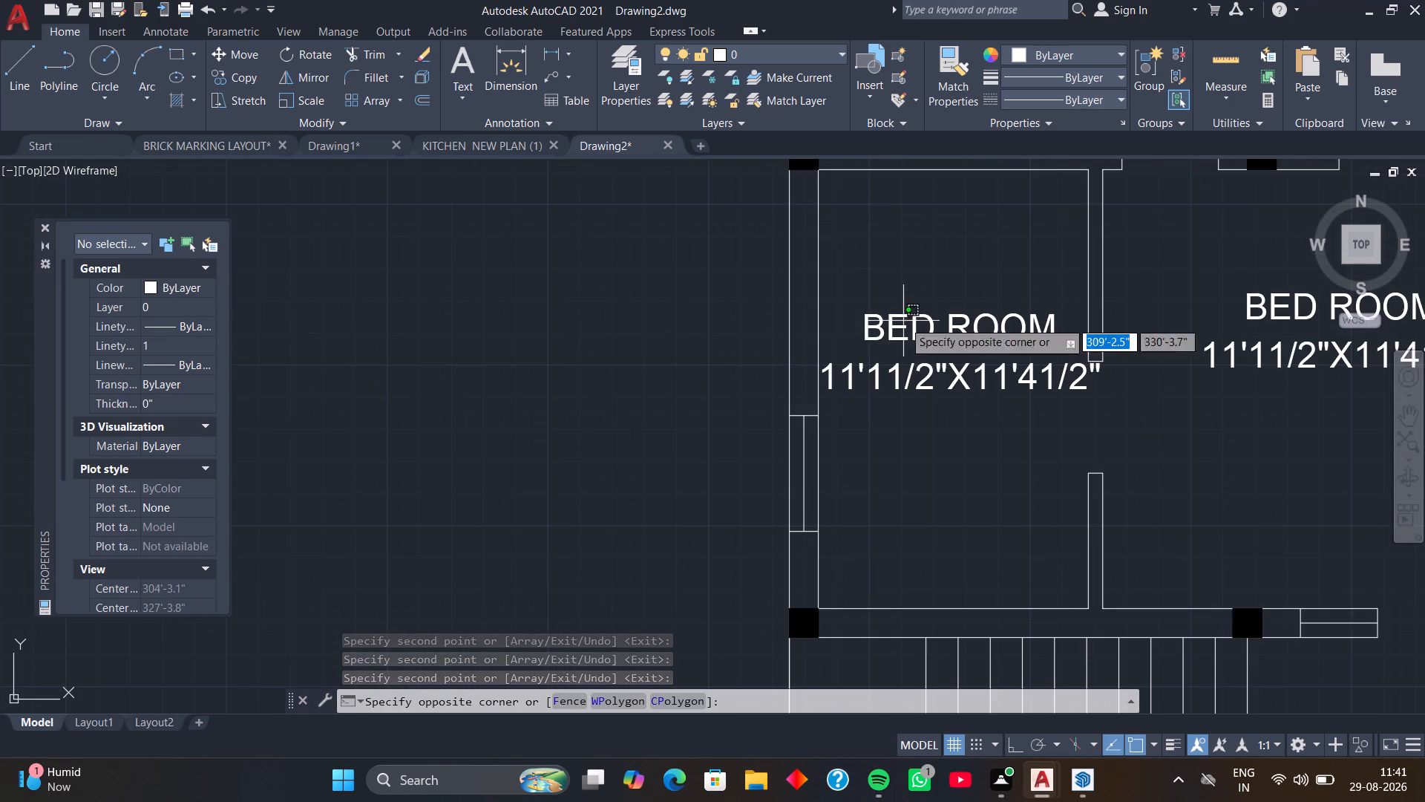
double_click(921, 327)
left_click(937, 328)
double_click(937, 328)
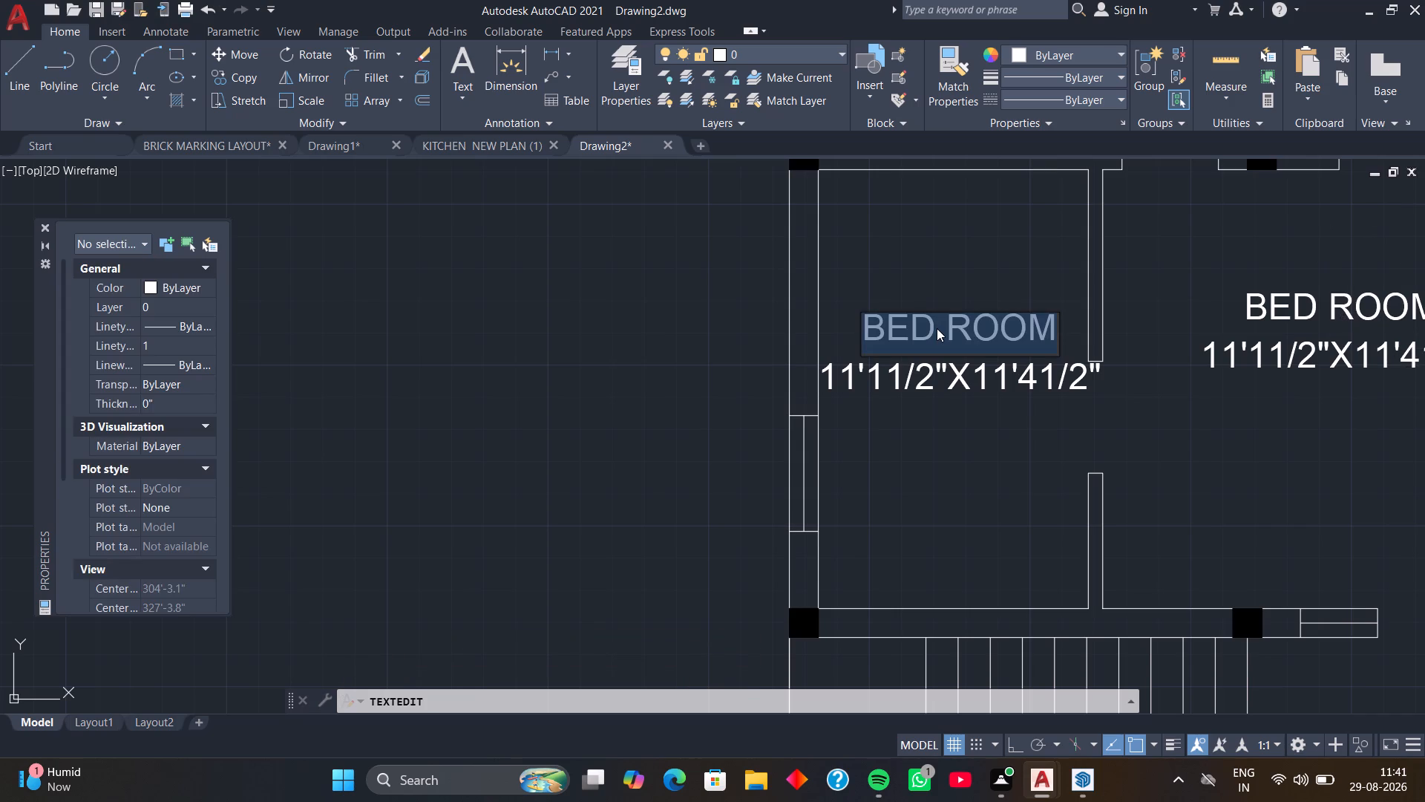
type("KIT")
type("CHE")
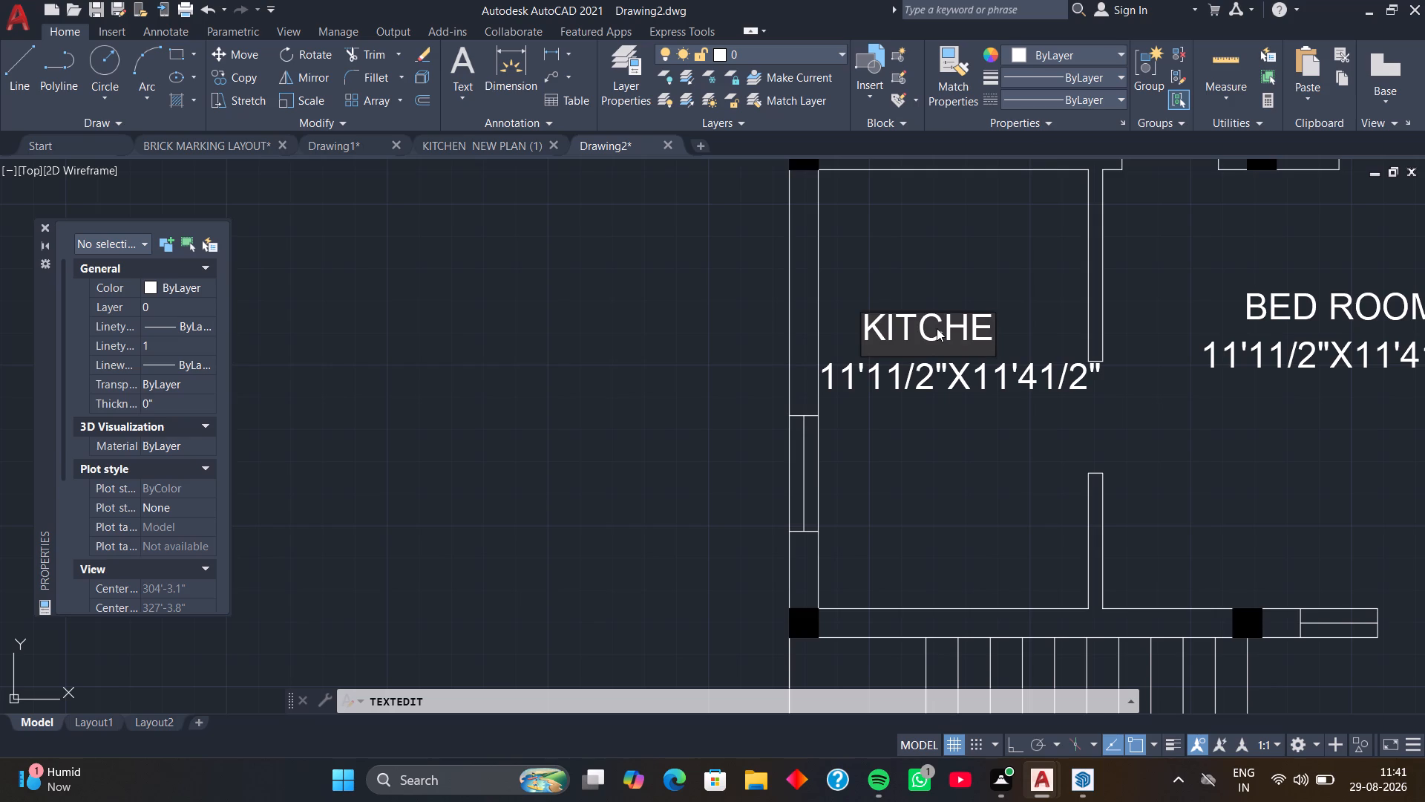
key("n")
left_click(1032, 379)
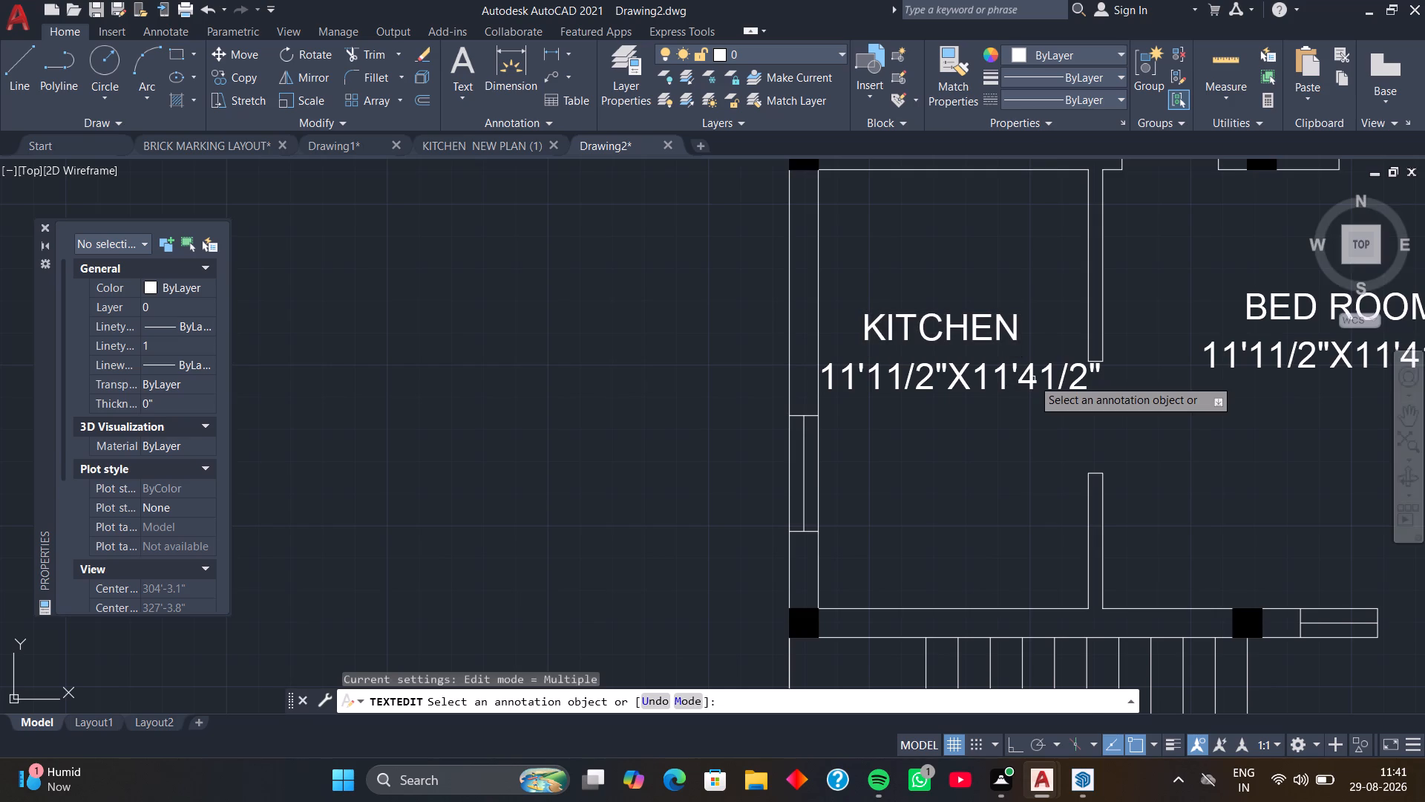
Change the size line under KITCHEN to 7'0"X11'41/2" and finish the text editing.
left_click(1032, 379)
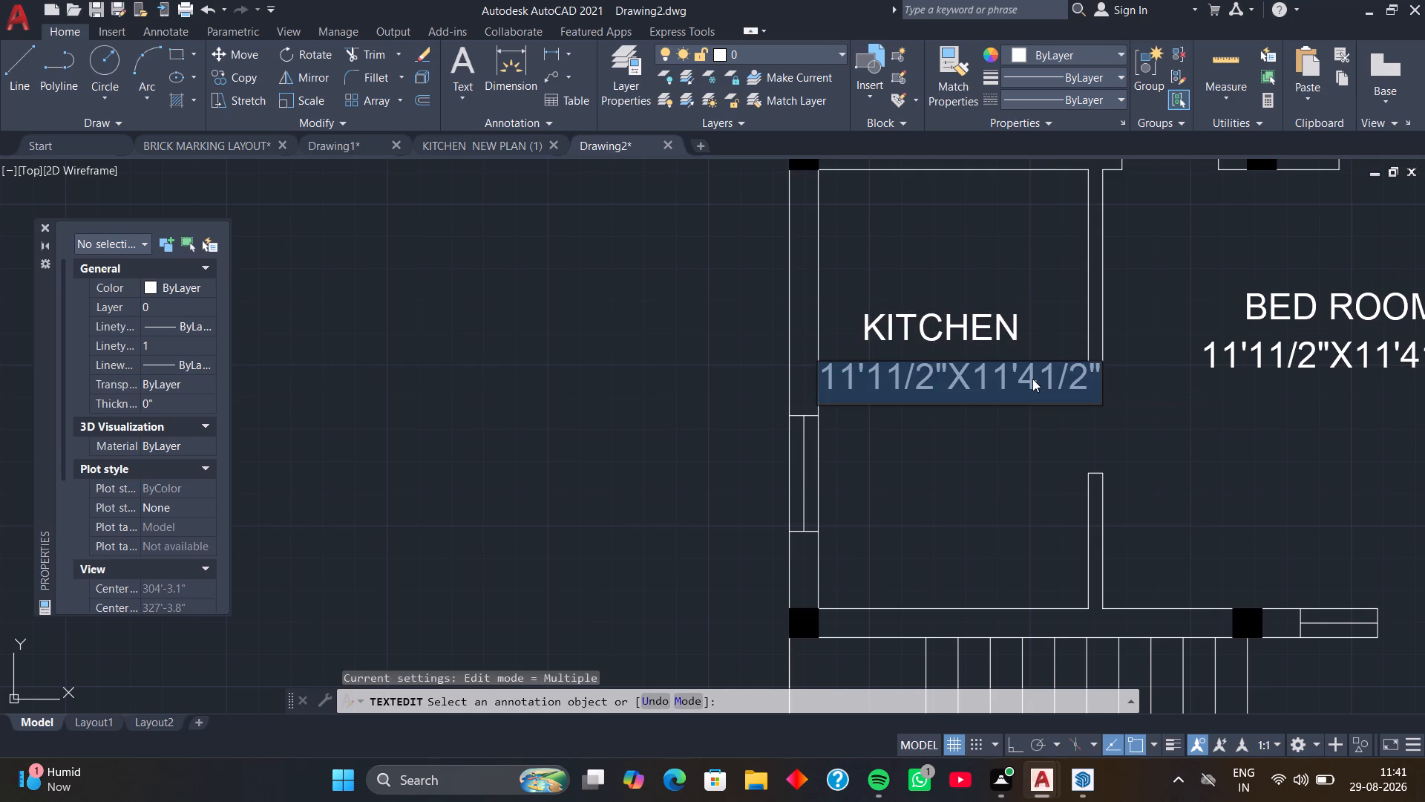
type("7'0")
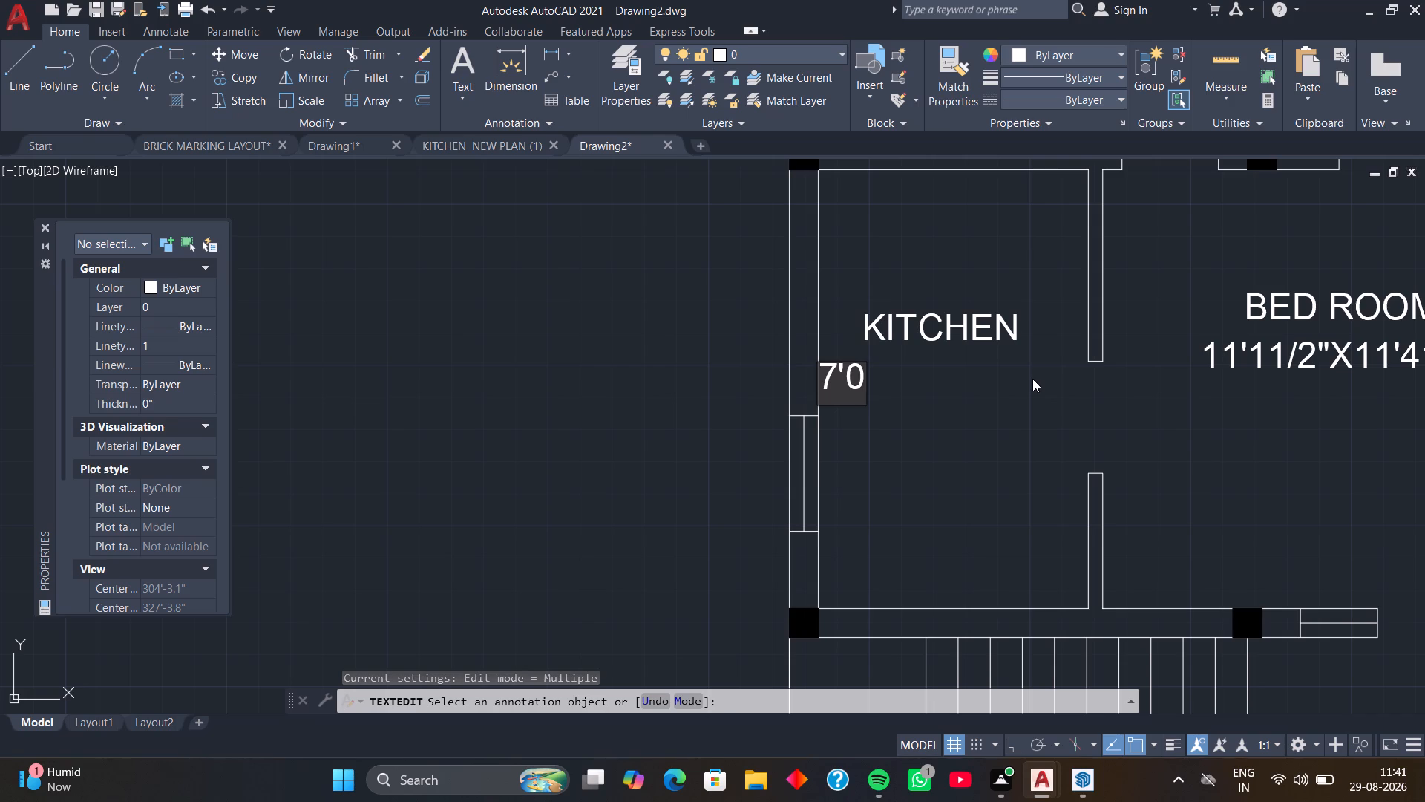
key("shift+quotedbl")
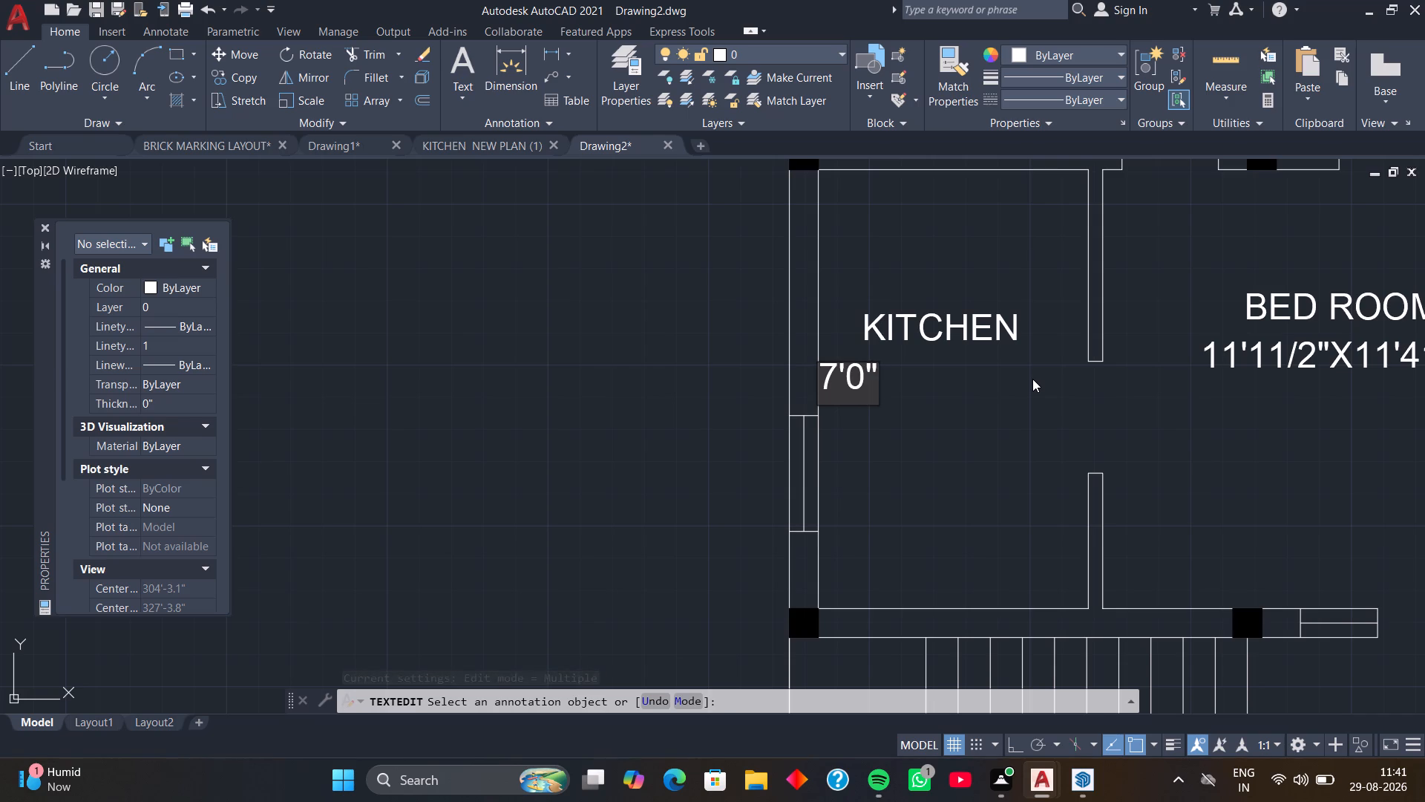
key("x")
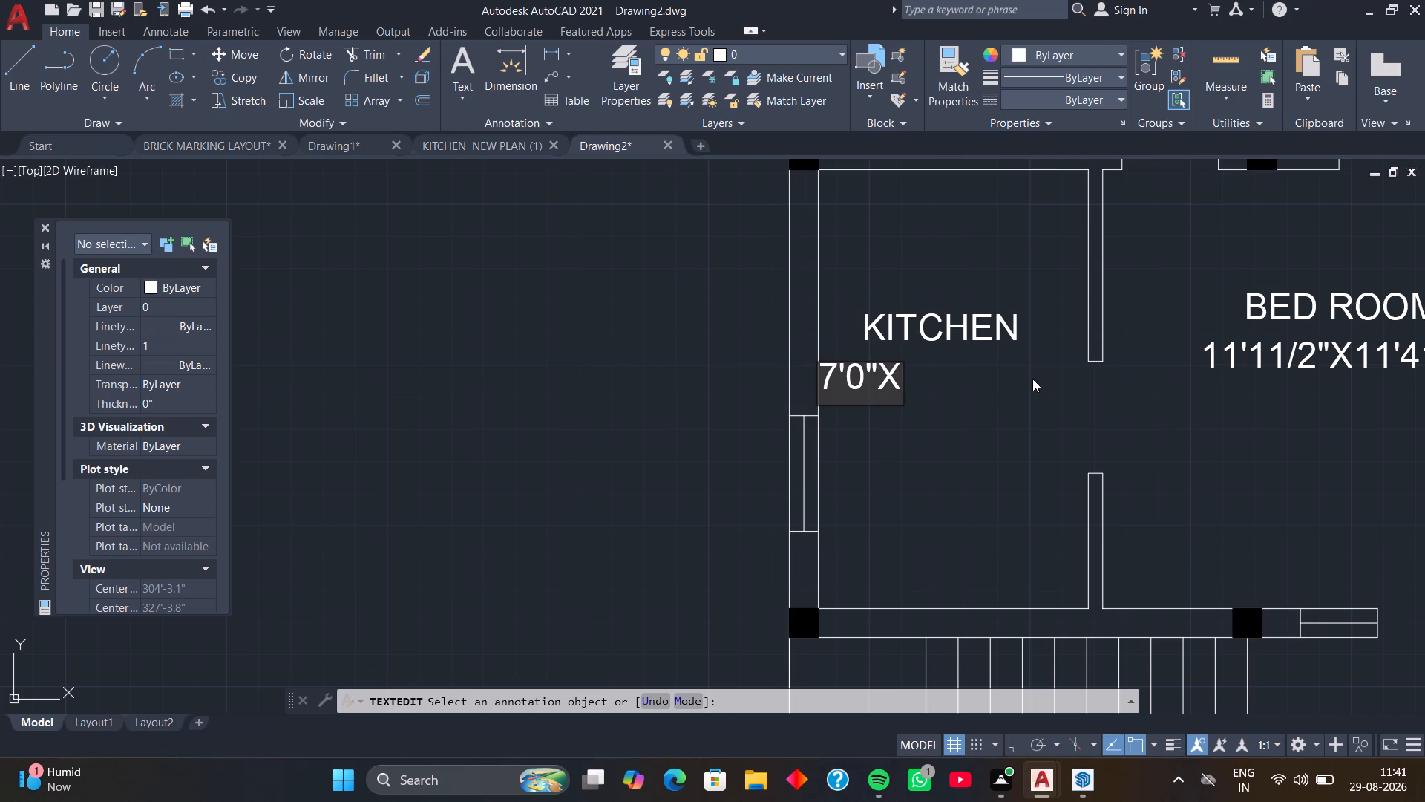
type("11")
key("apostrophe")
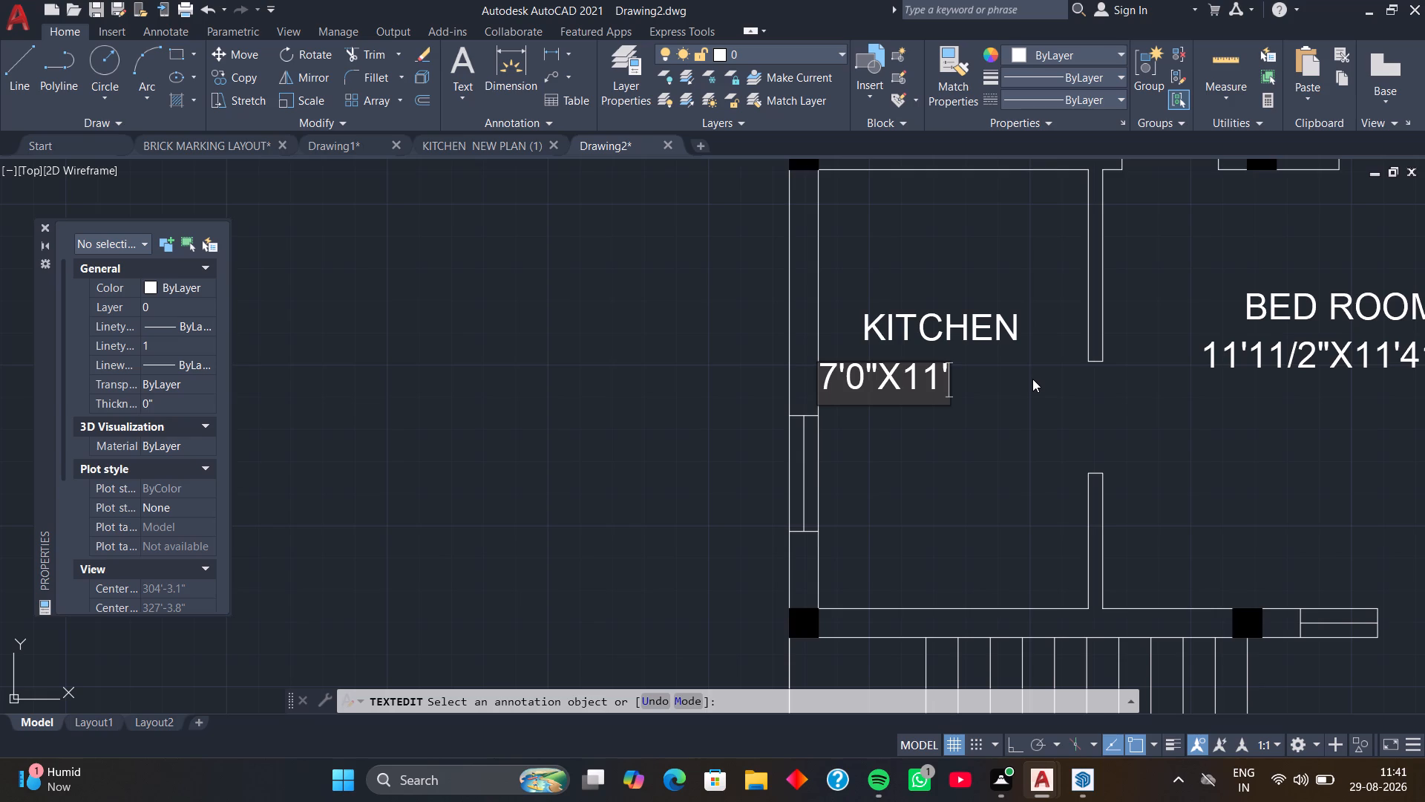
key("4")
key("1")
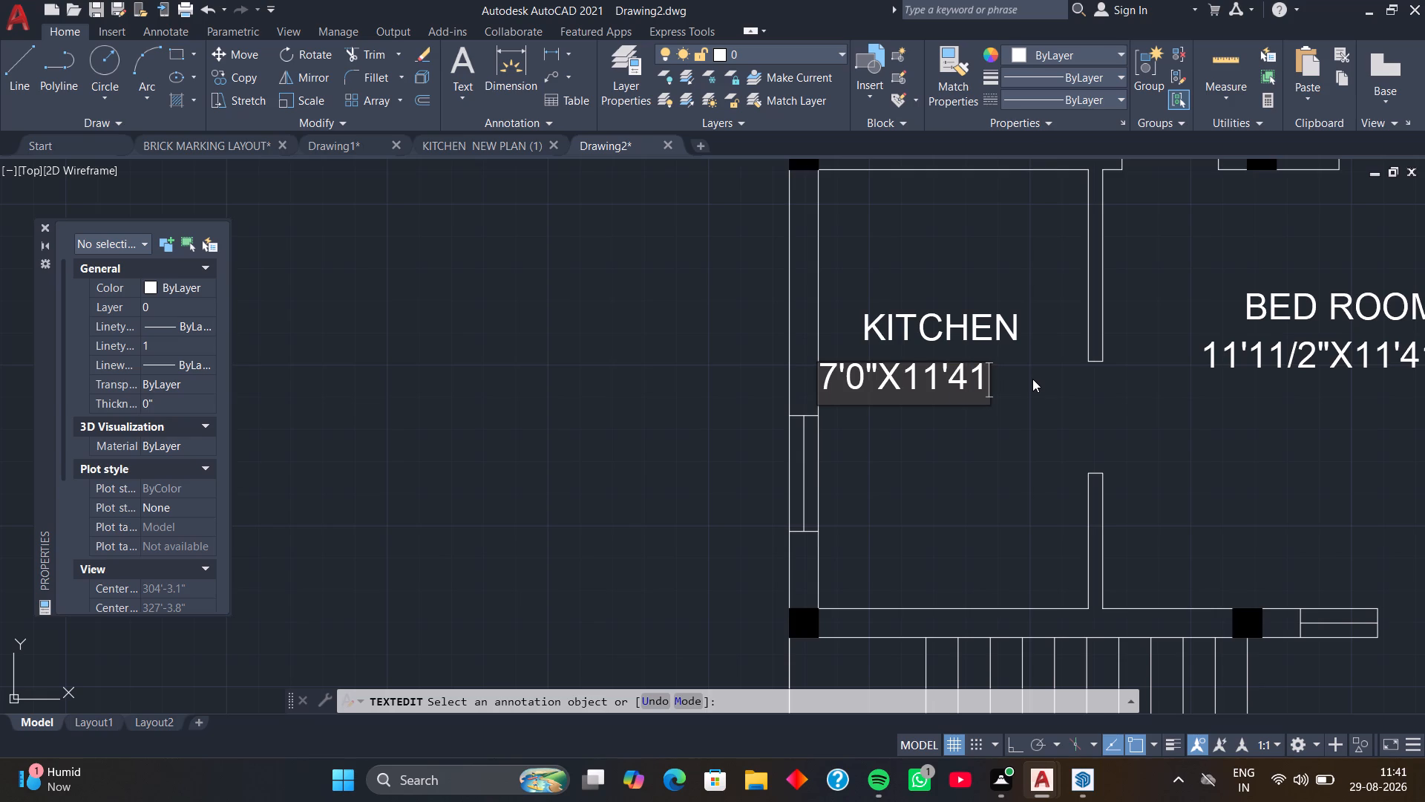
key("slash")
key("2")
key("shift+quotedbl")
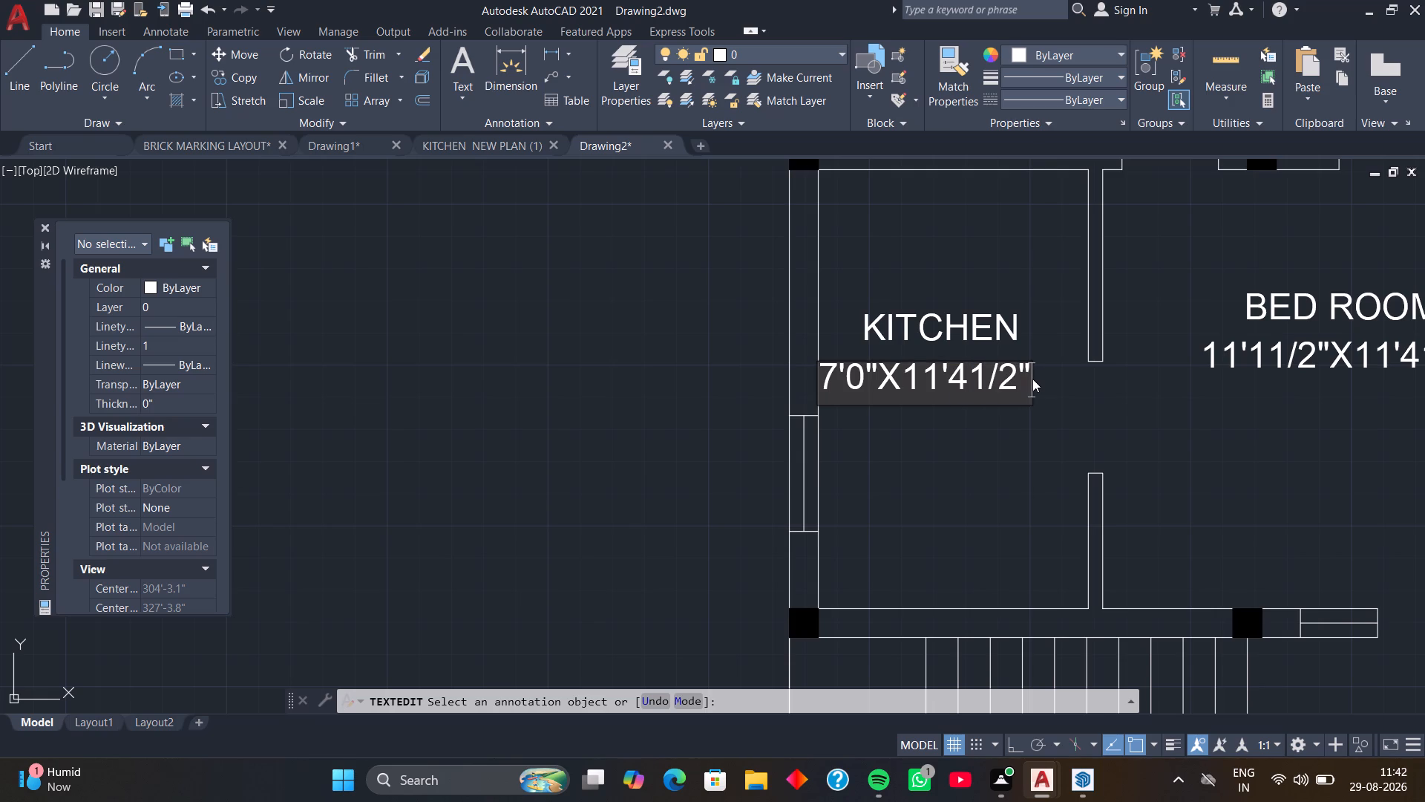
key("Return")
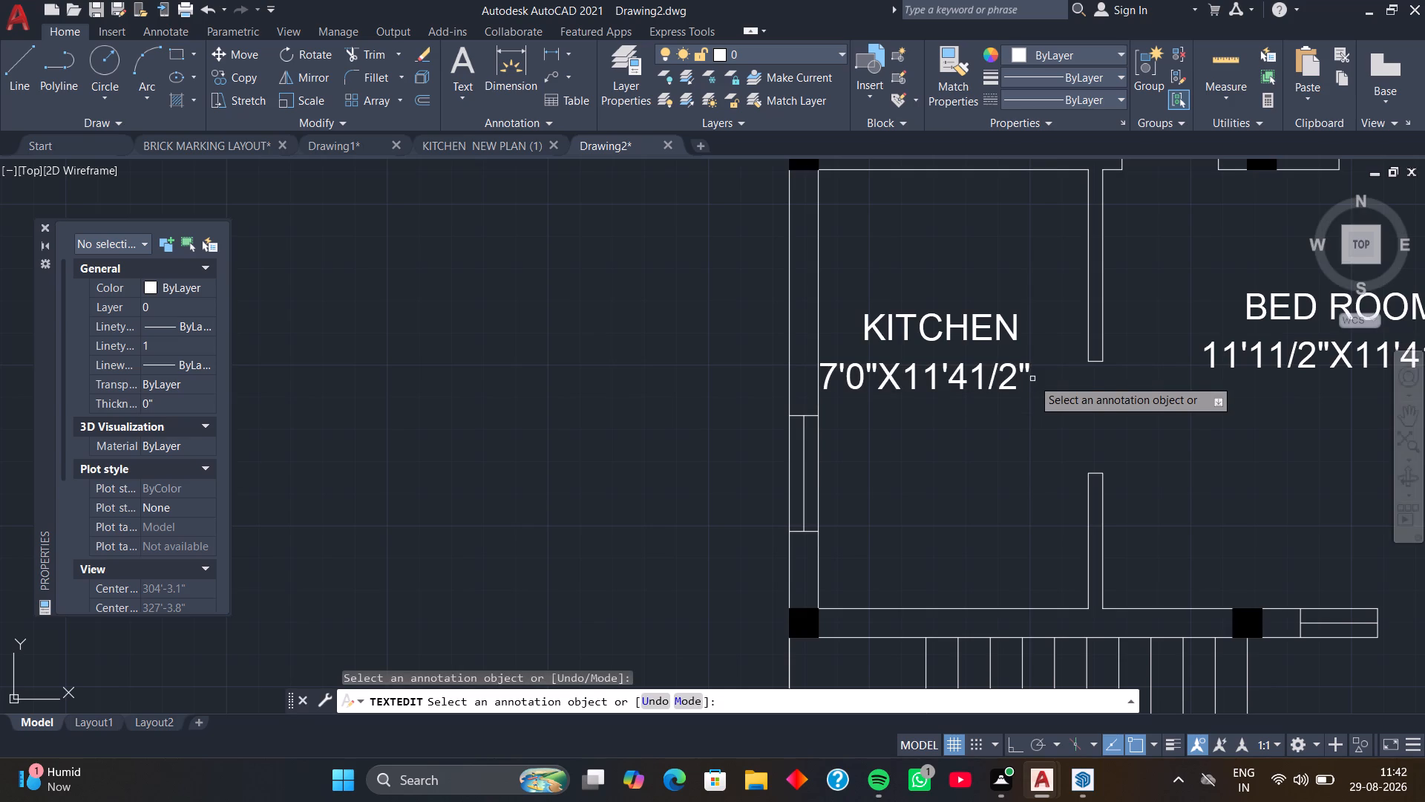
key("space")
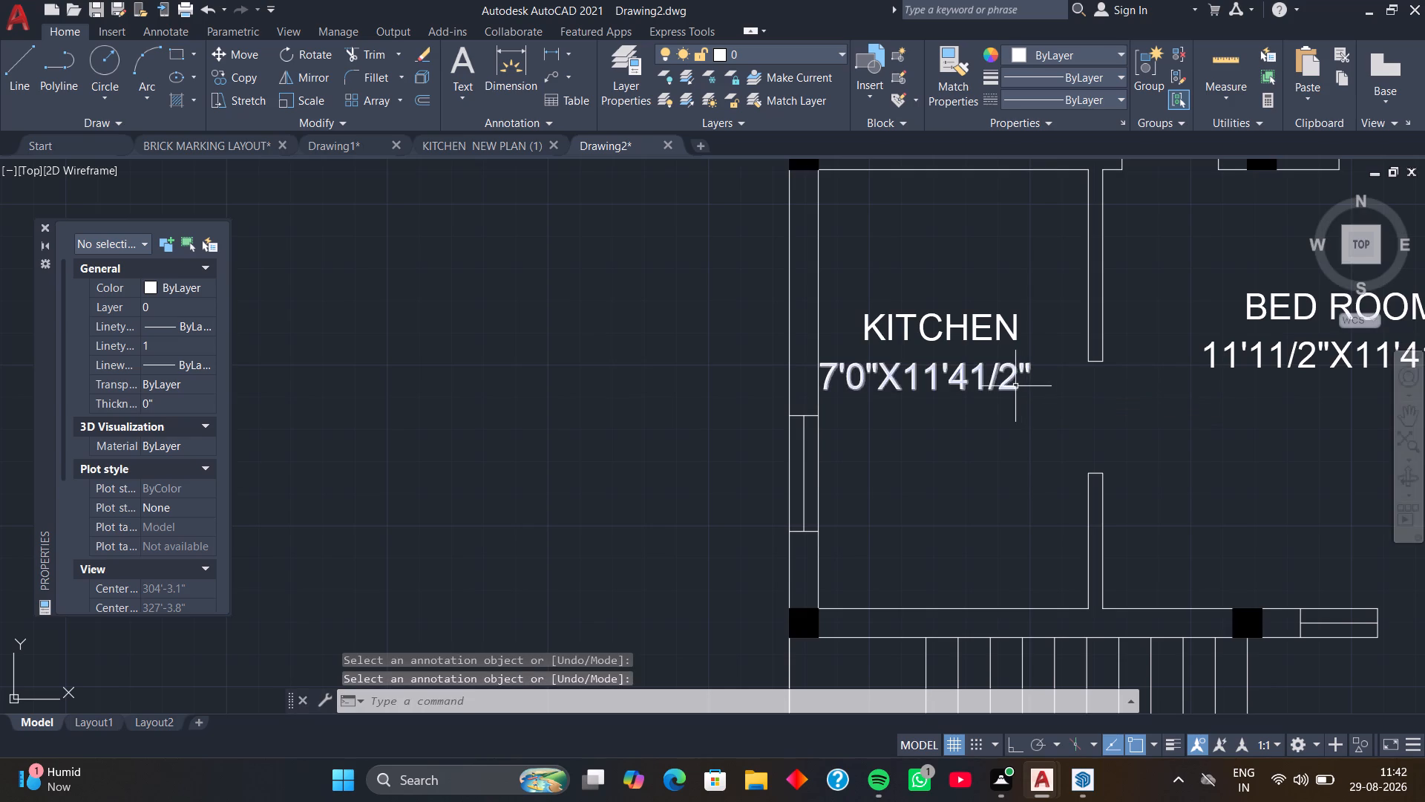
Shift the kitchen's size line sideways so it sits centred below the KITCHEN name and inside the room.
left_click(1013, 386)
left_click(983, 389)
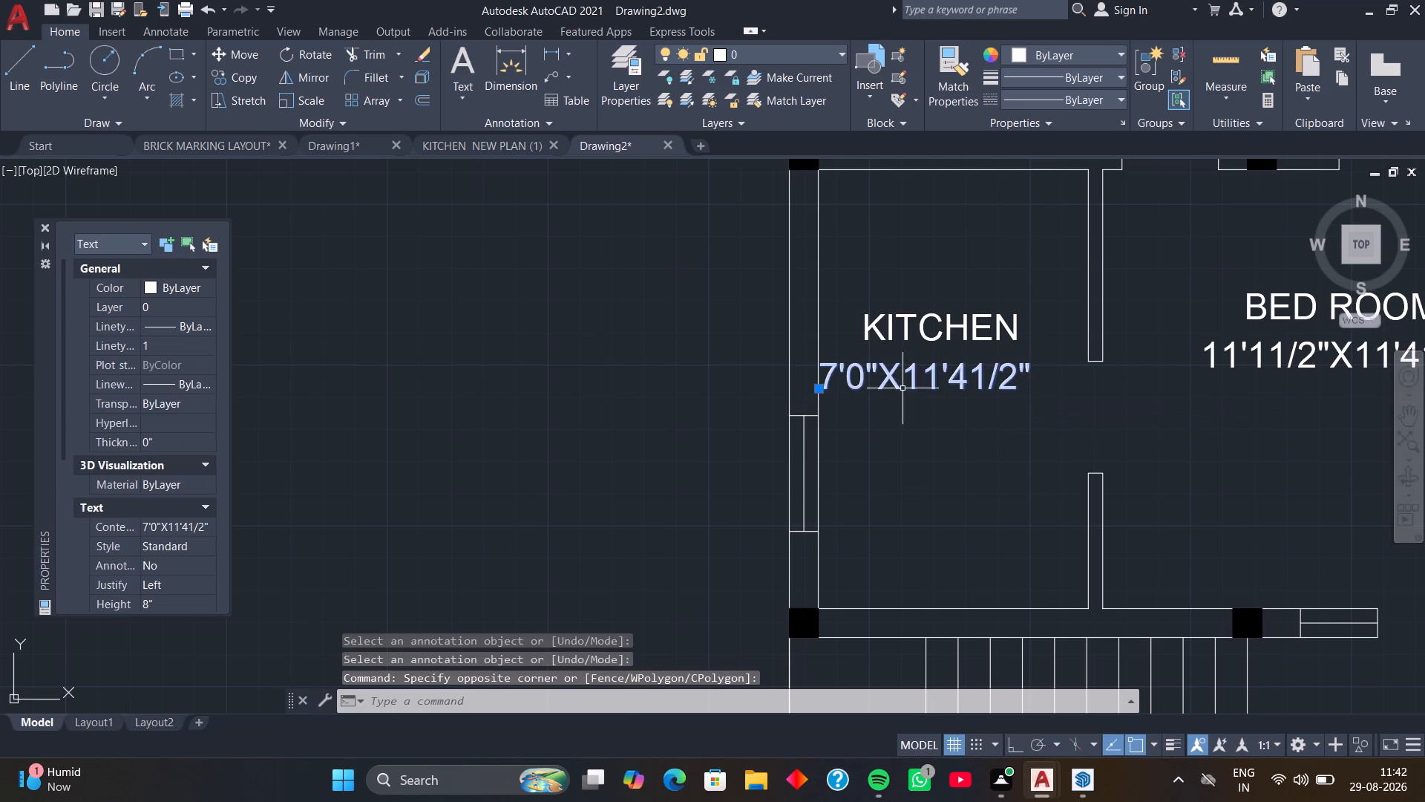
left_click(821, 390)
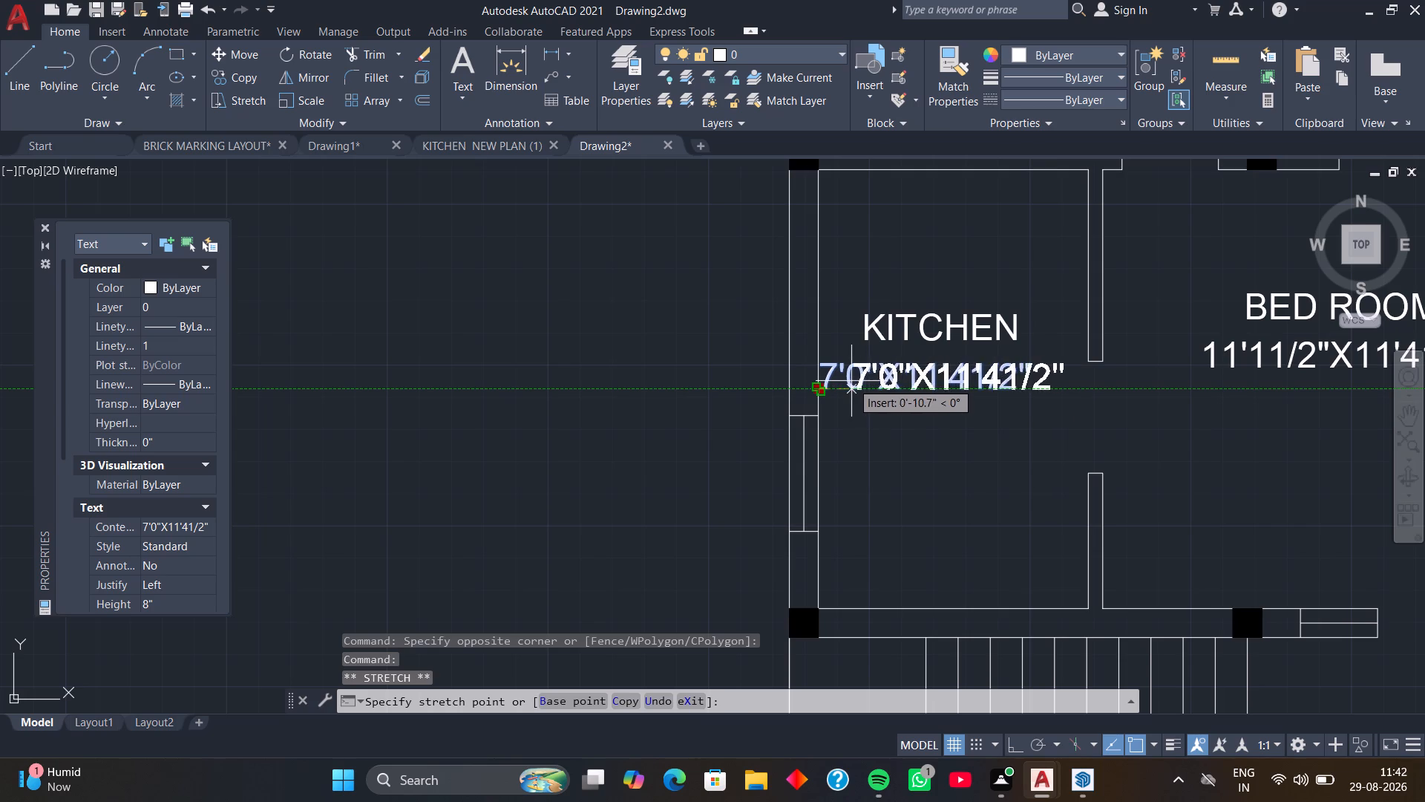
left_click(848, 381)
key("space")
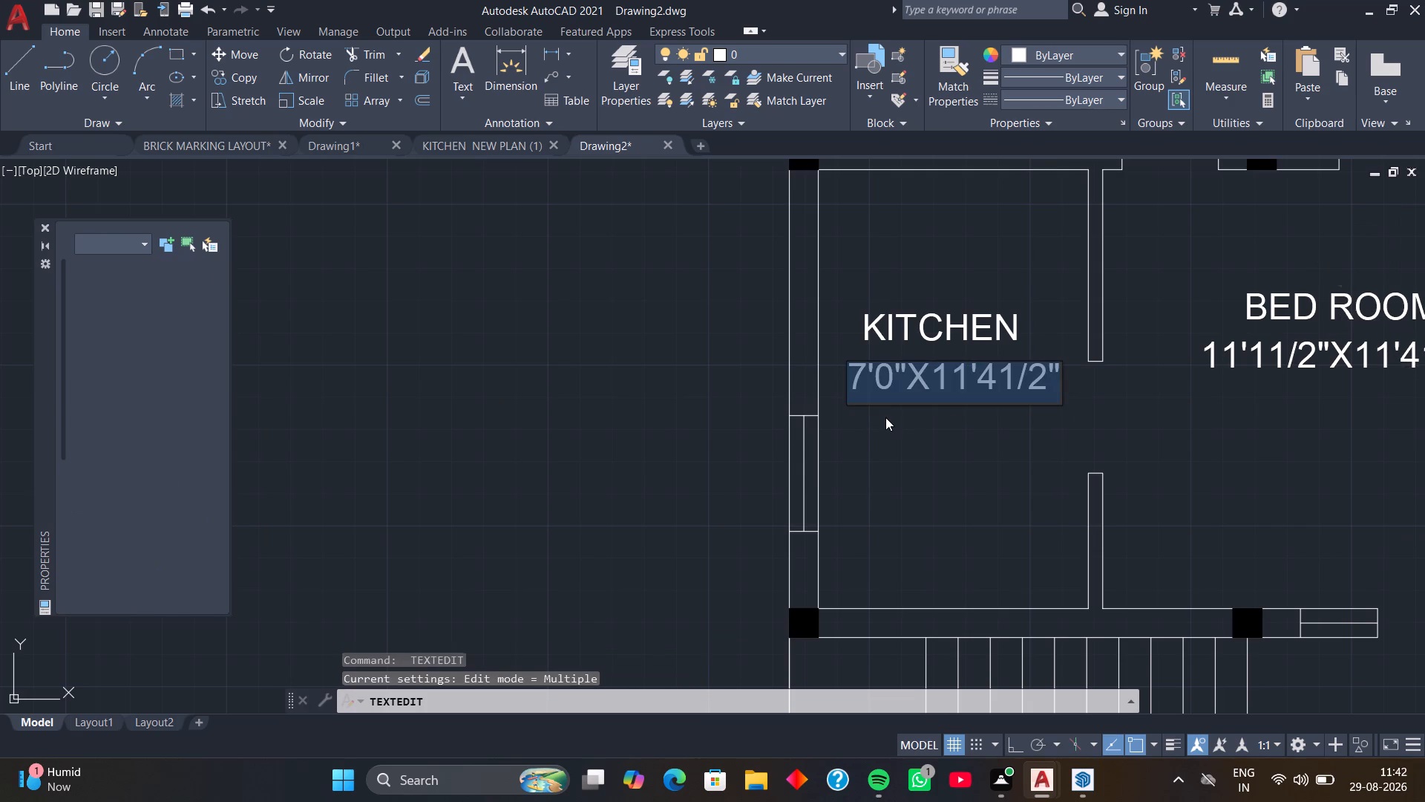
key("Escape")
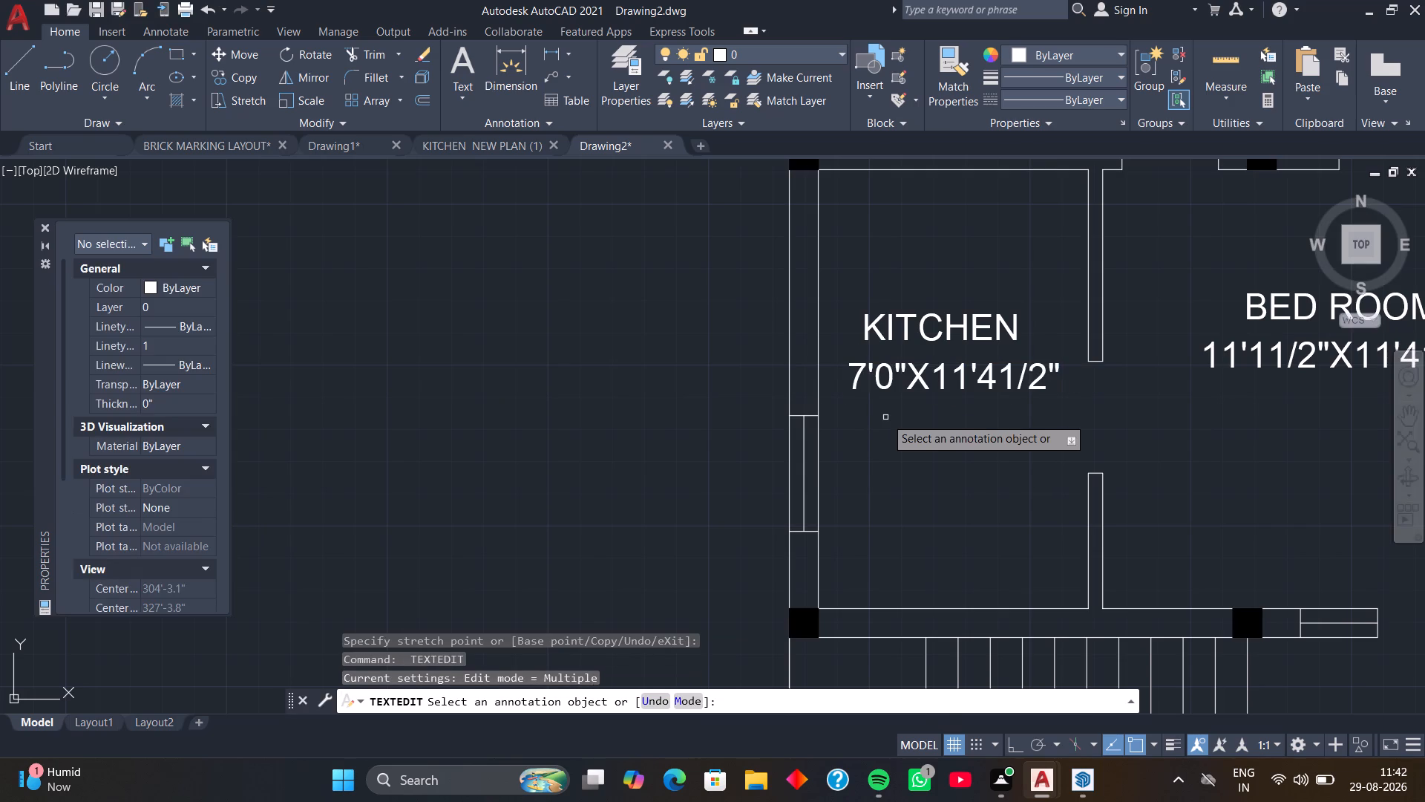
Change the room name in the label of the large room beside the kitchen to HALL.
middle_click_drag(1220, 313, 877, 330)
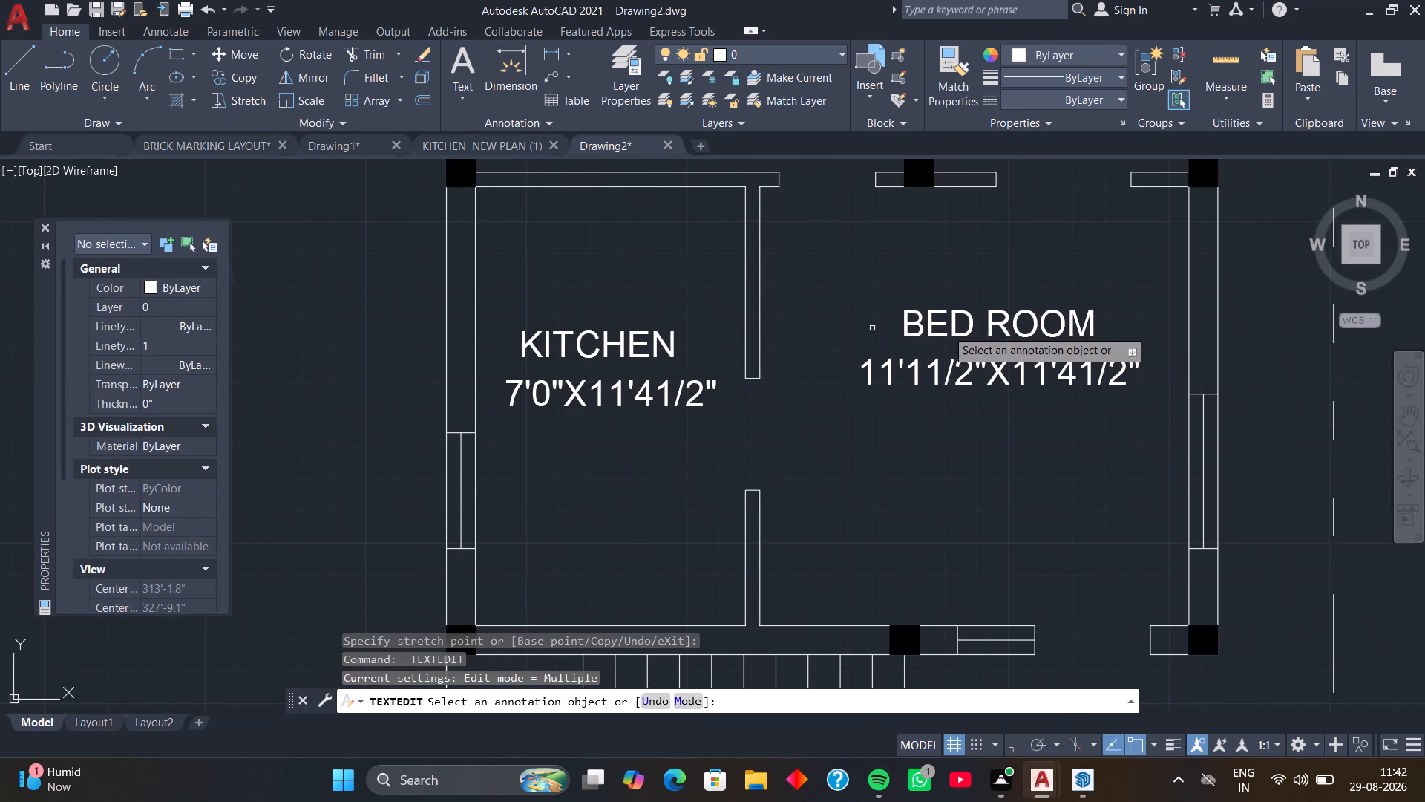
scroll(952, 329, "up", 1)
left_click(952, 329)
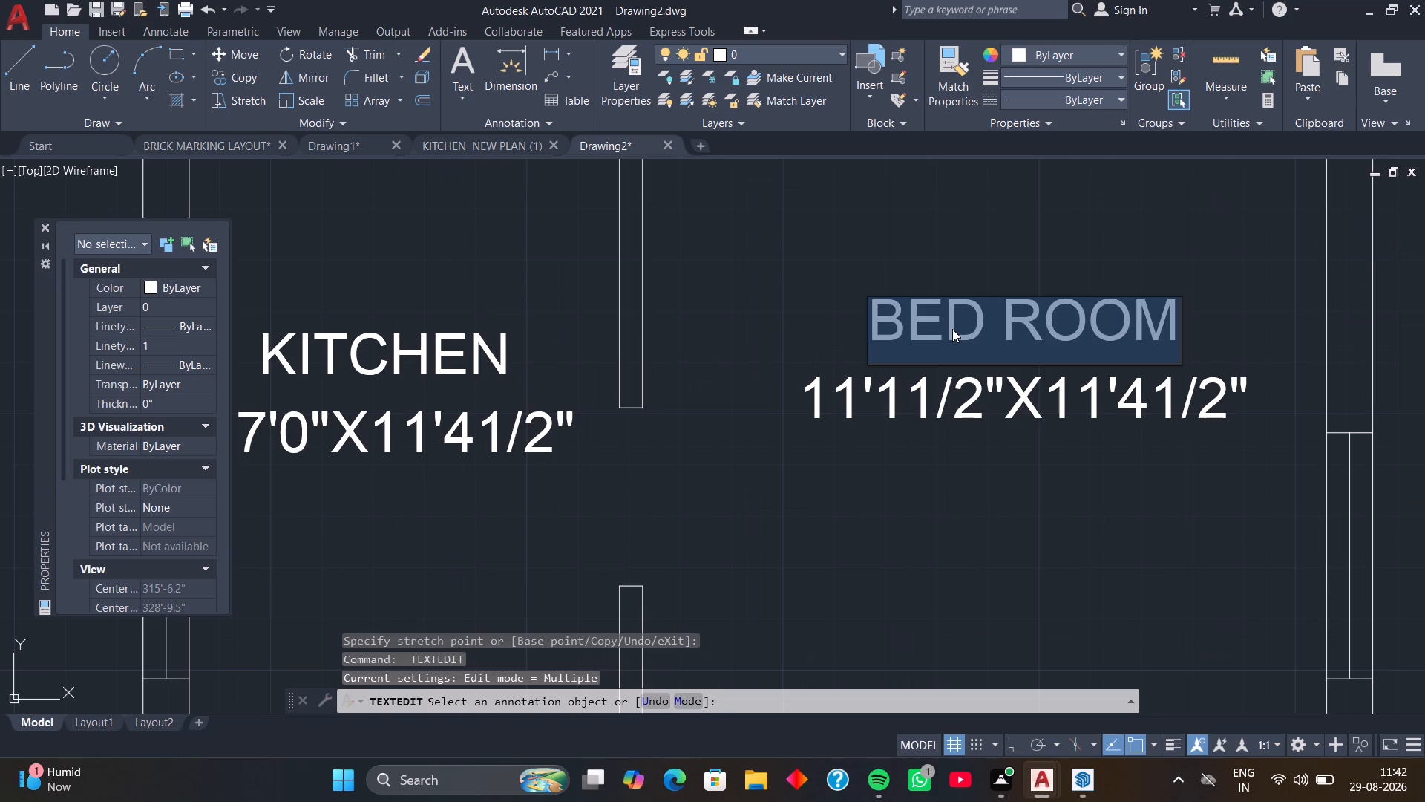
type("HALL")
key("Return")
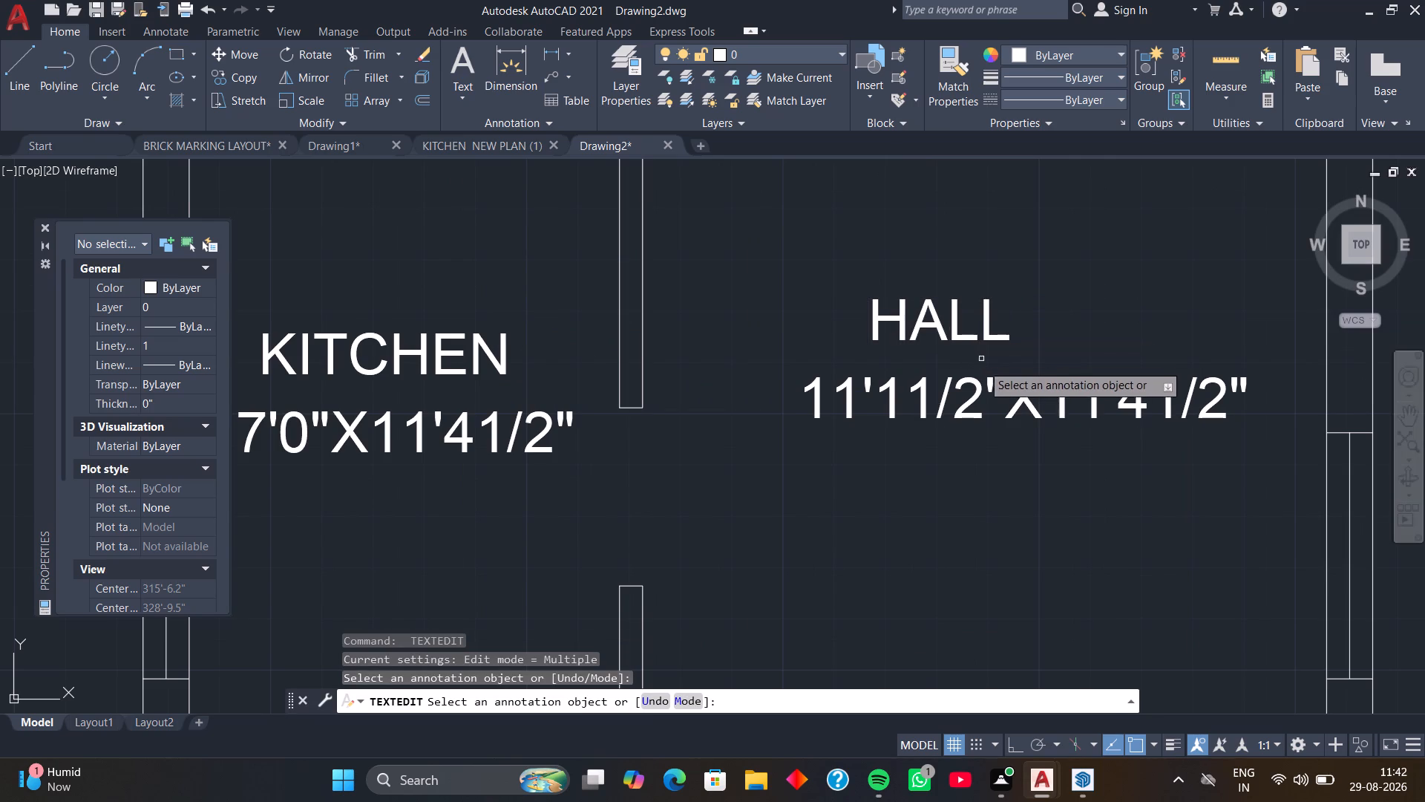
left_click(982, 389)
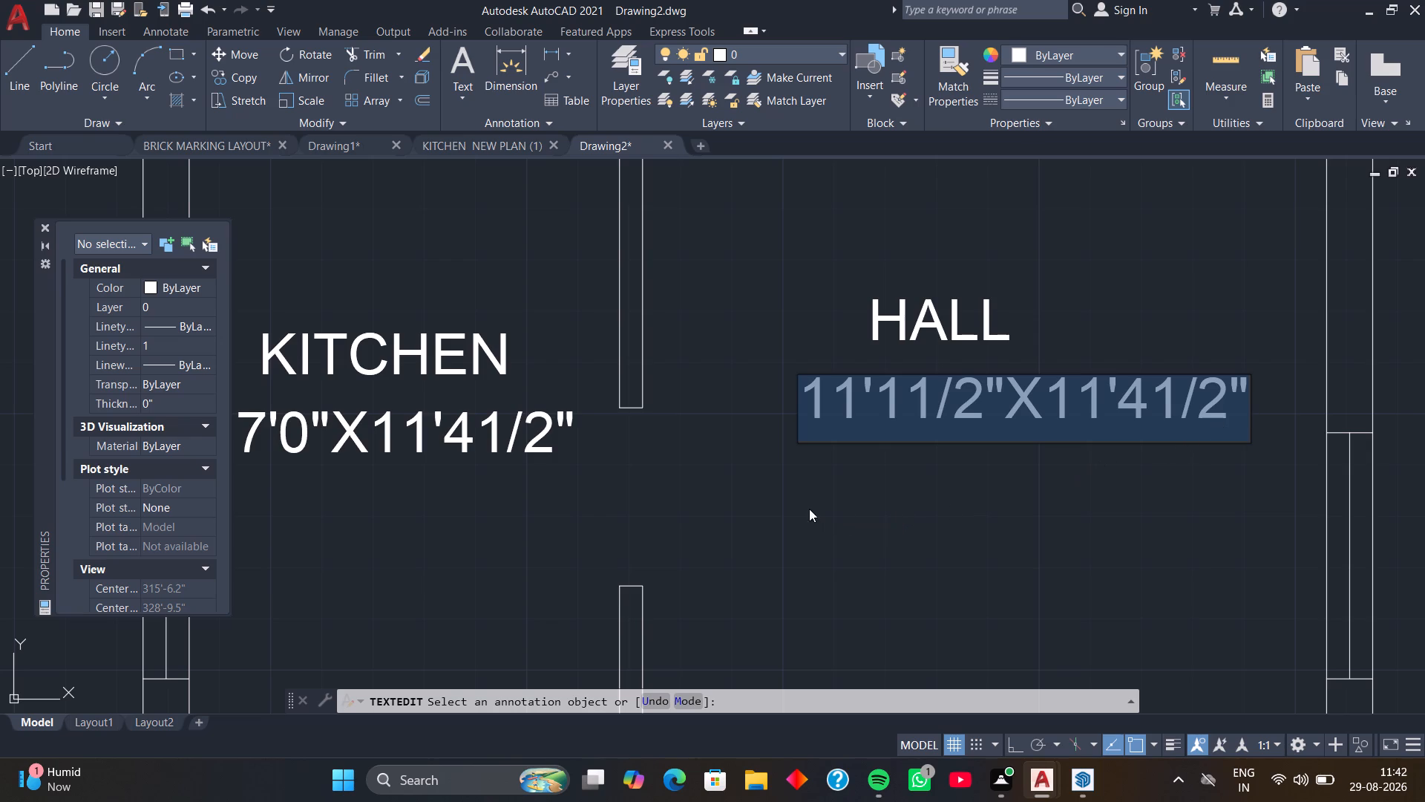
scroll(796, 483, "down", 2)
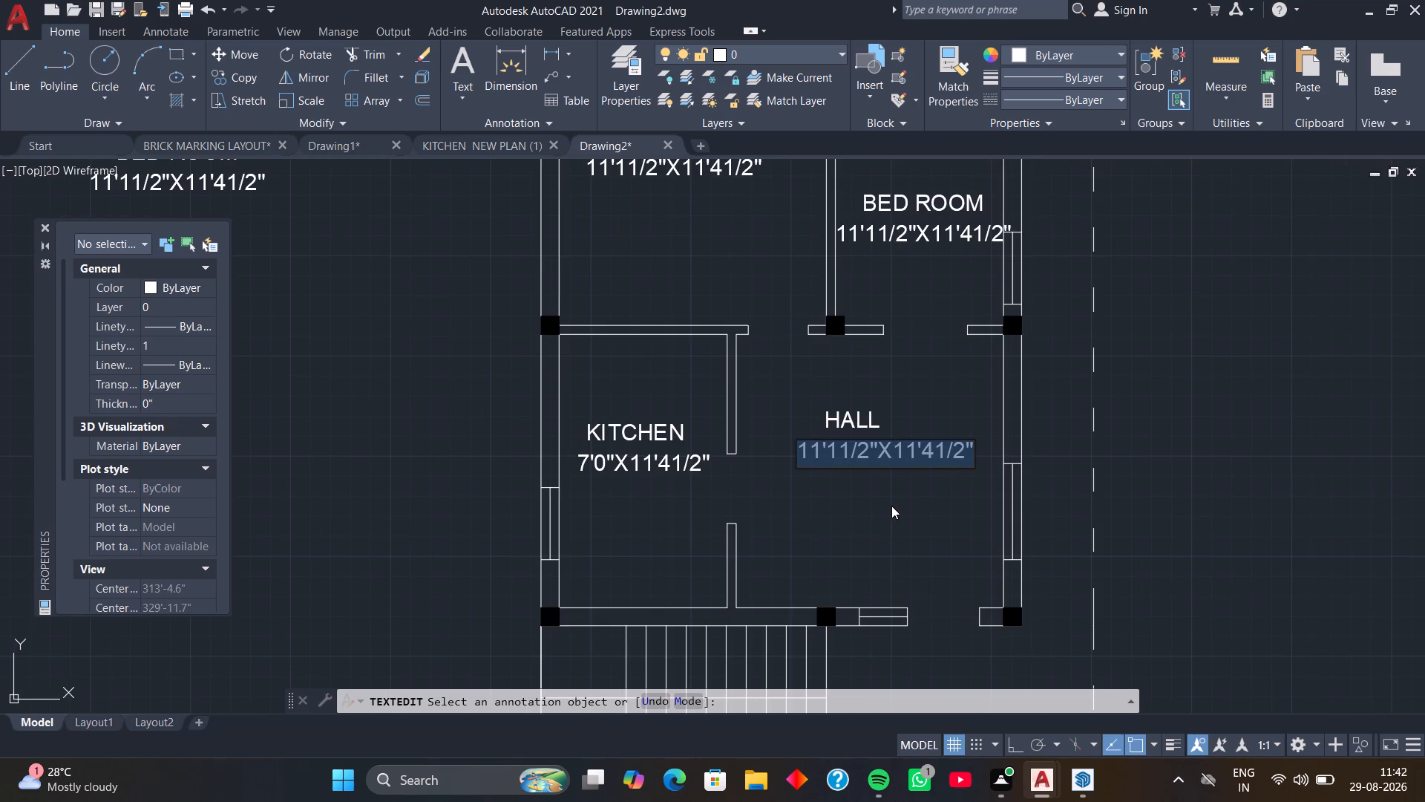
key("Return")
Change the room name in the small room directly above the hall to POOJA.
middle_click_drag(920, 301, 776, 417)
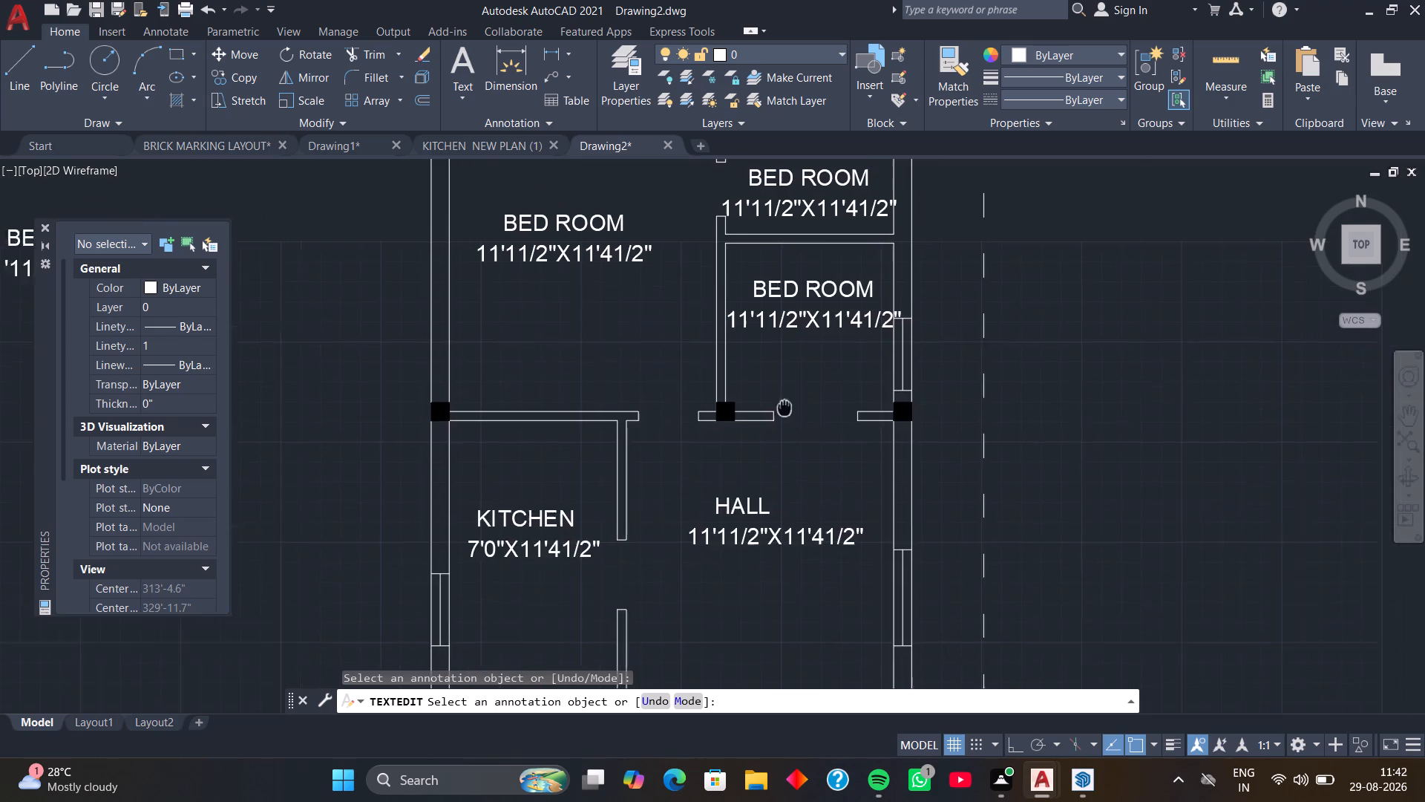
middle_click_drag(776, 417, 756, 433)
left_click(768, 344)
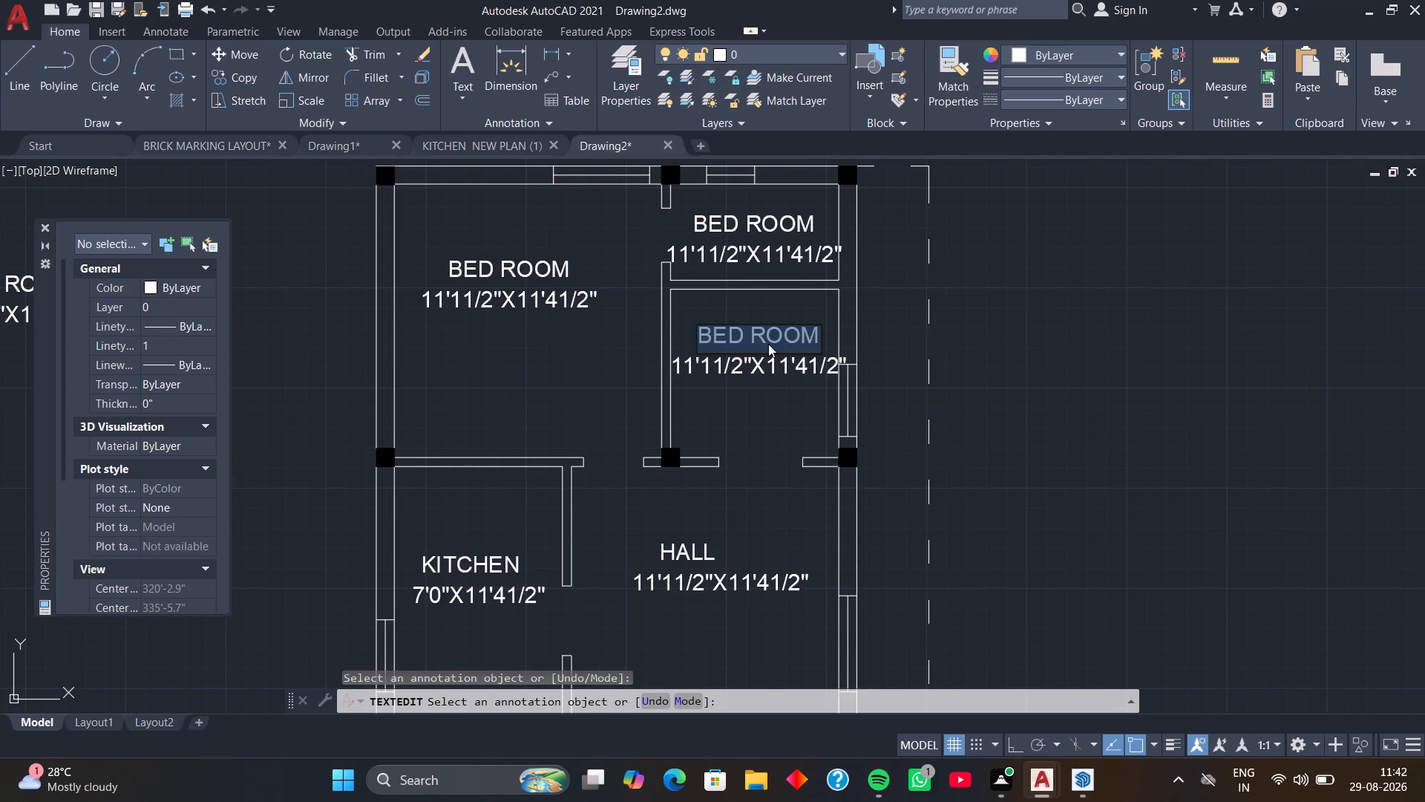
type("POO")
key("j")
key("a")
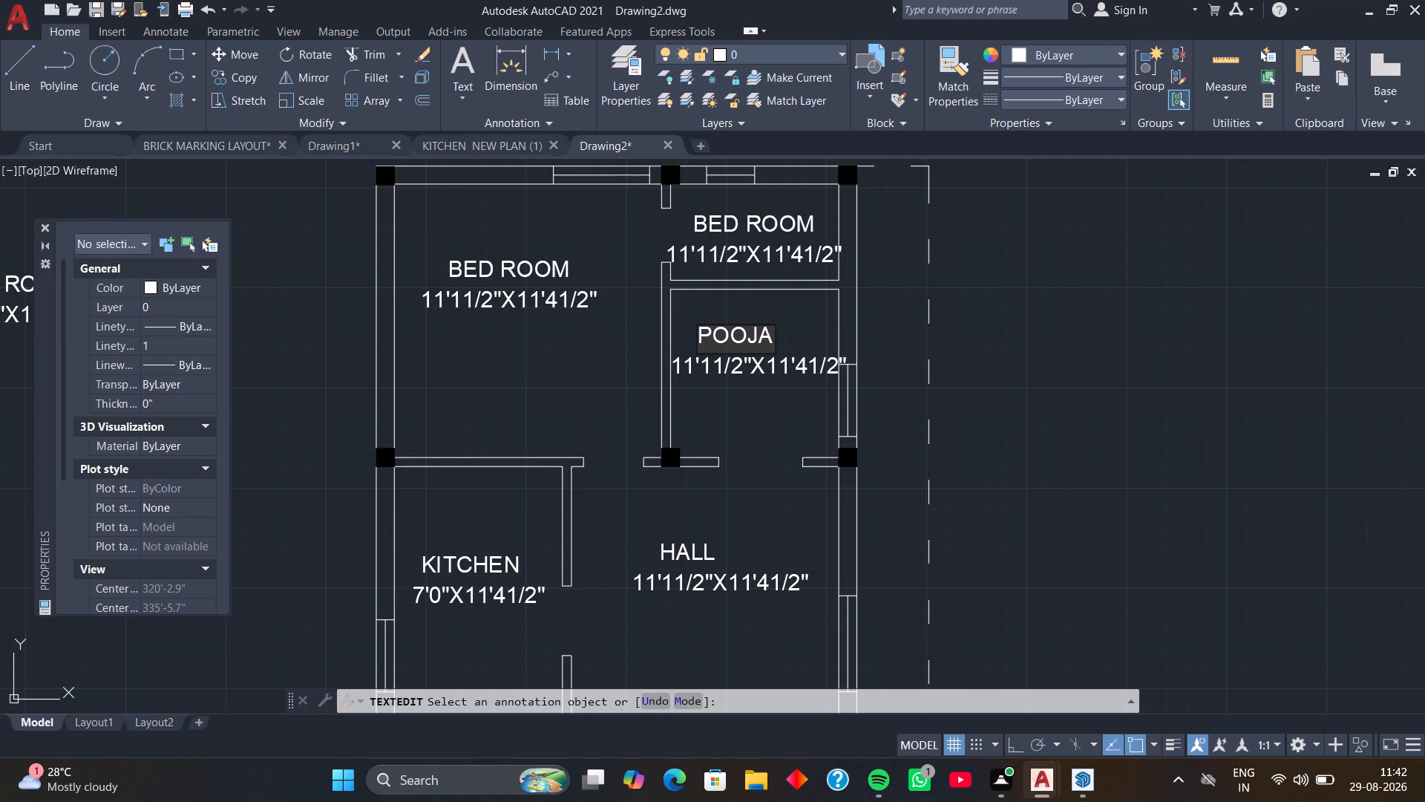
key("Return")
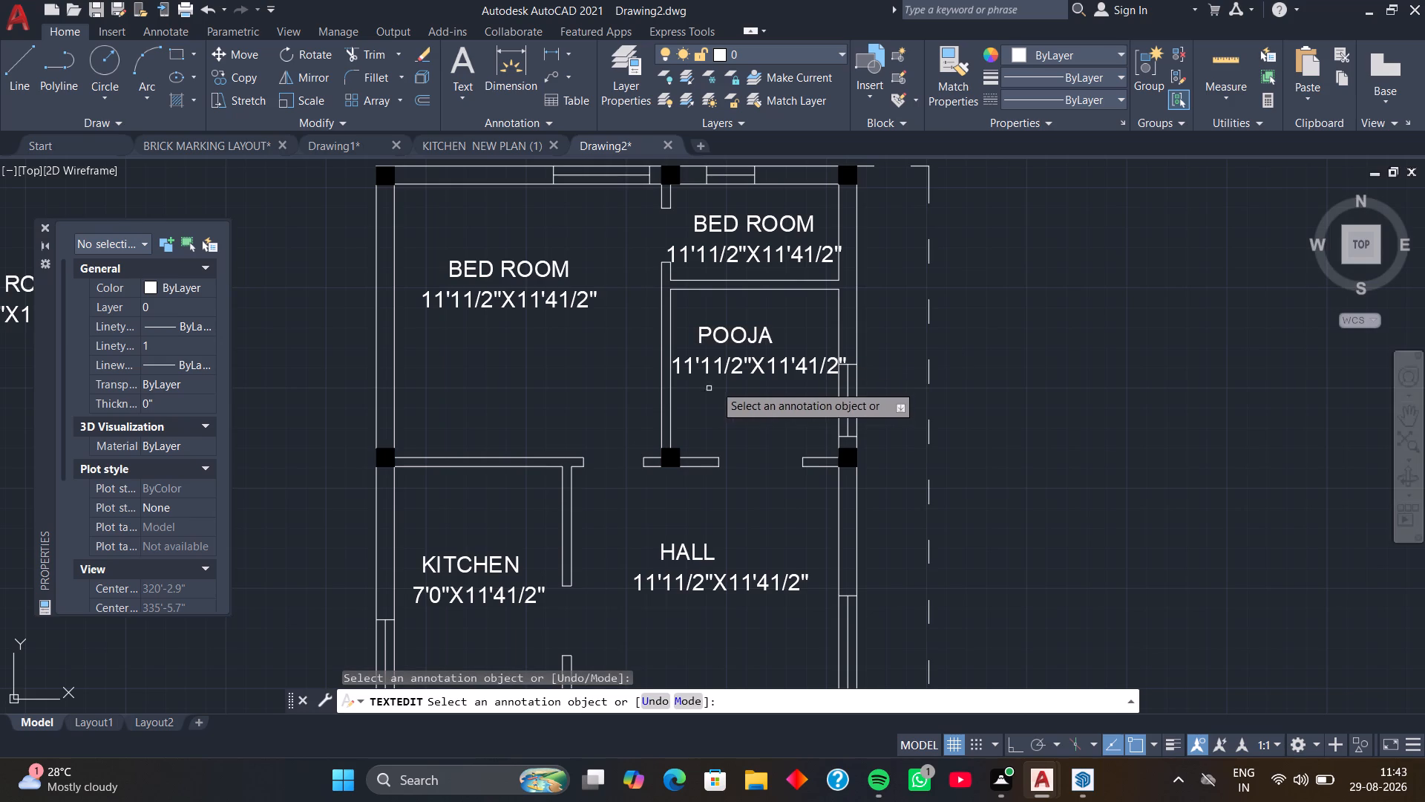
Change the size line under POOJA to 7'0"X7'0".
left_click(728, 365)
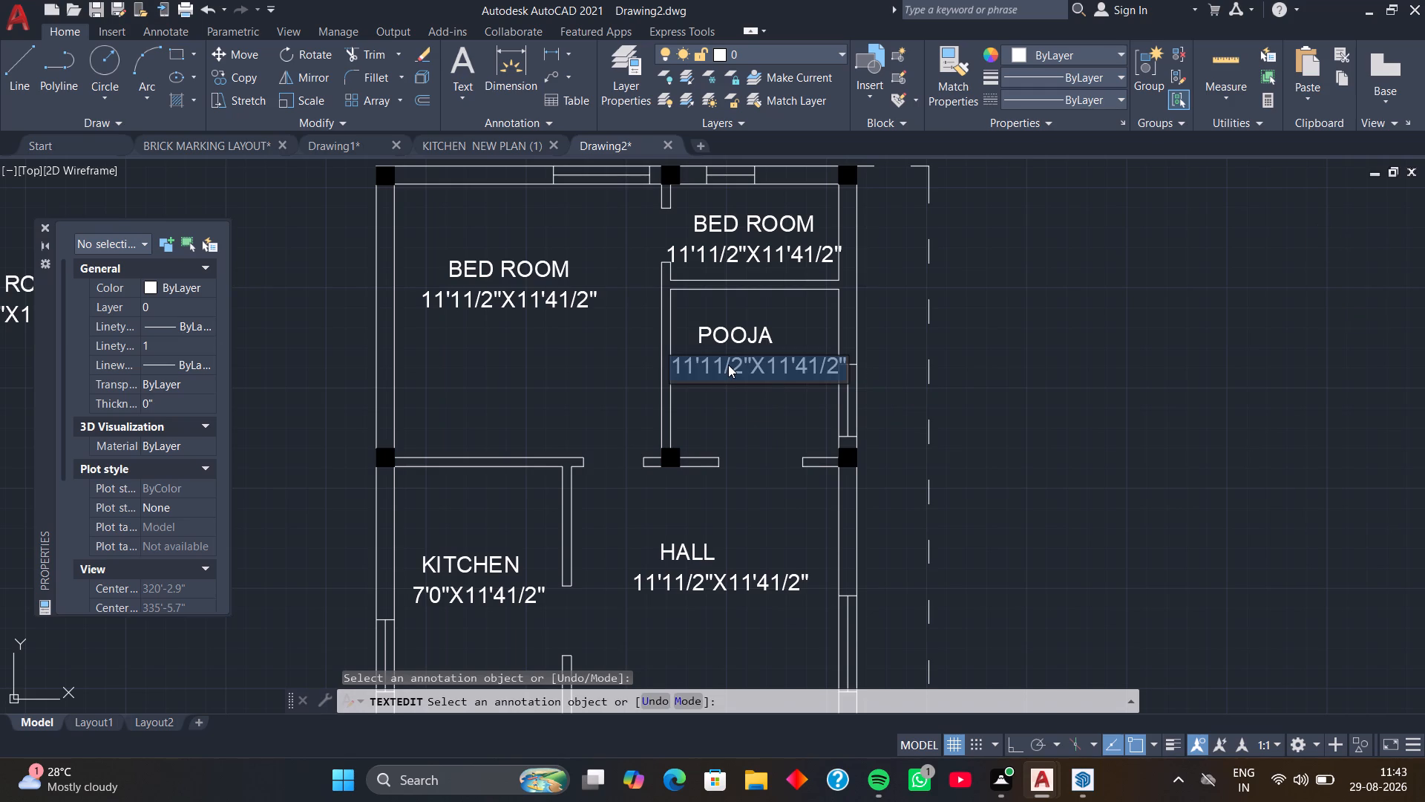
key("7")
key("apostrophe")
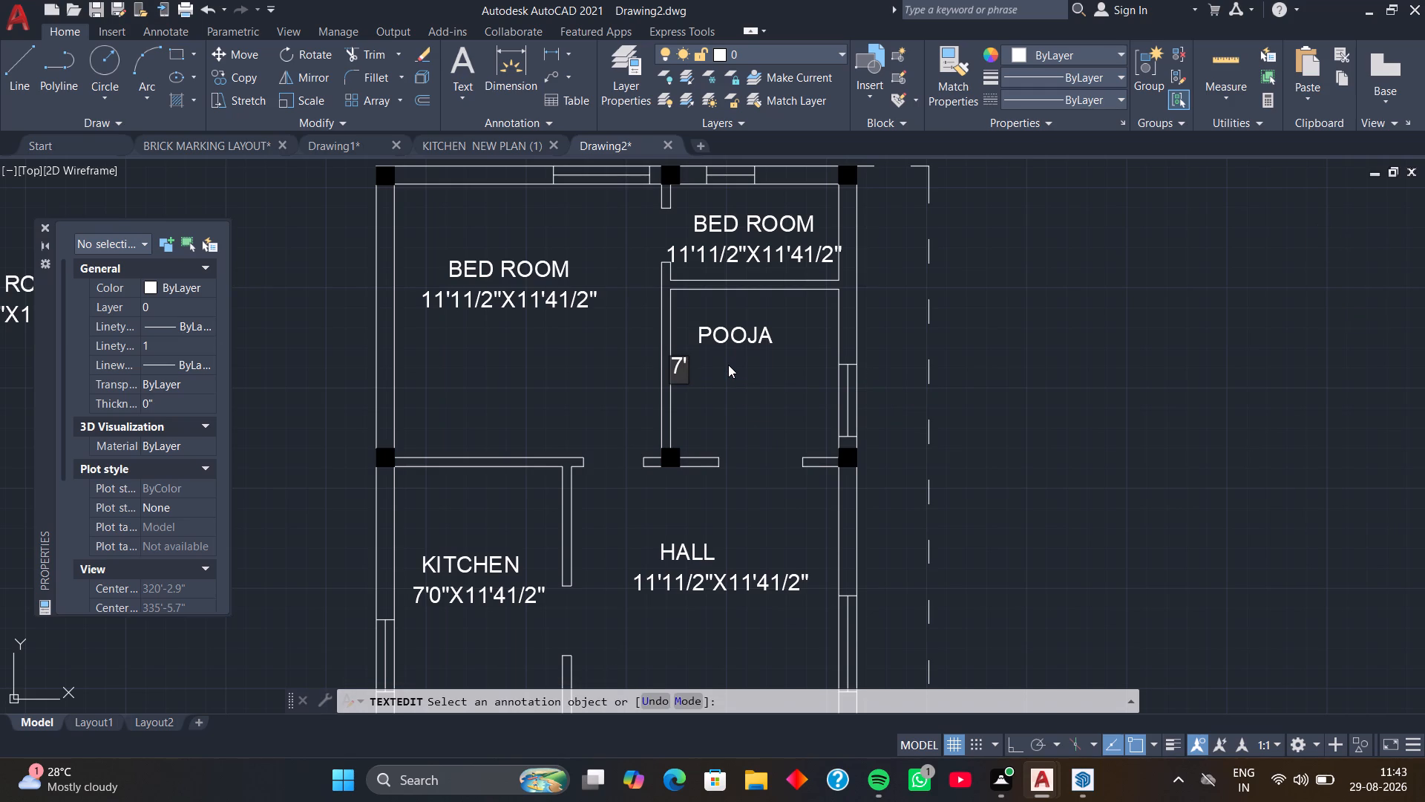
scroll(586, 347, "down", 1)
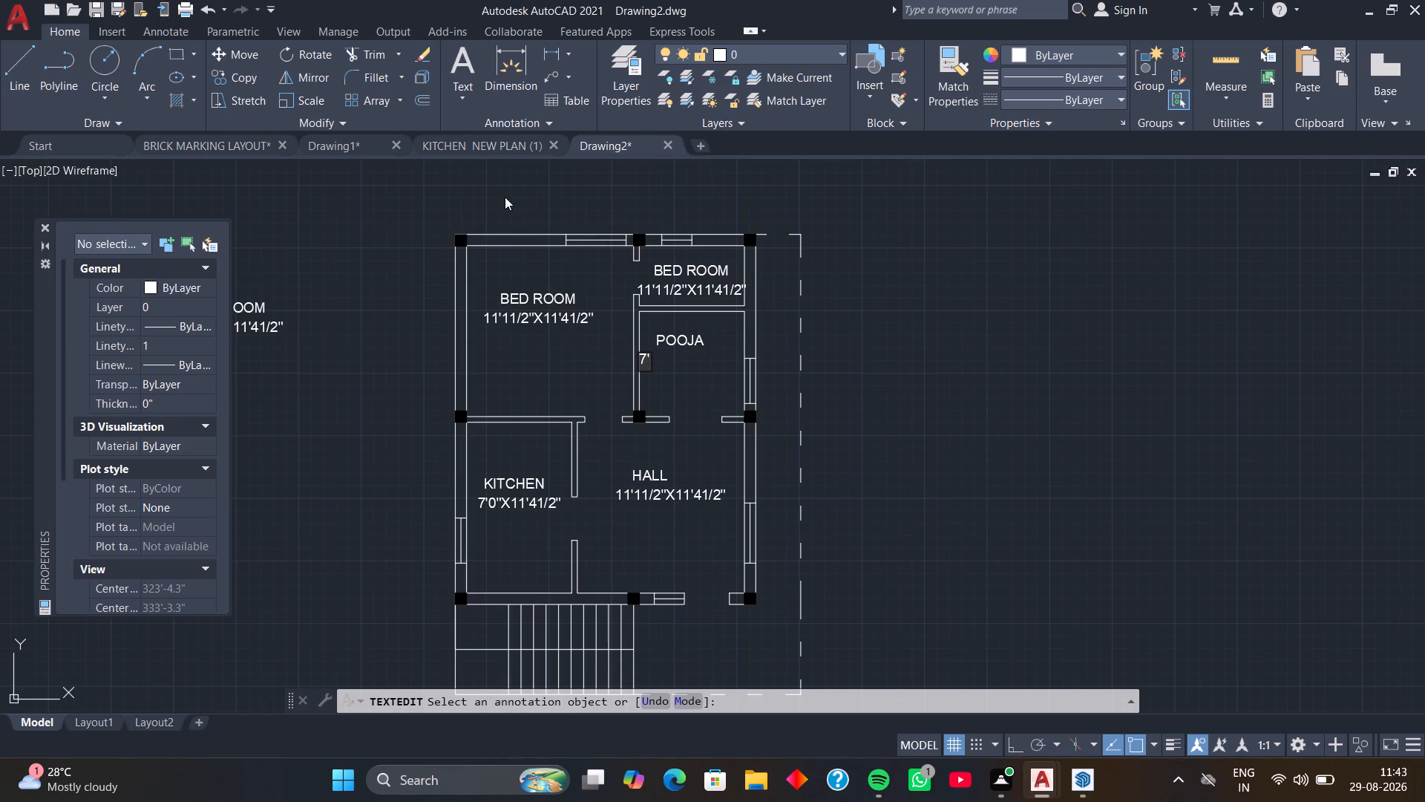
left_click(489, 143)
left_click(333, 144)
scroll(560, 310, "down", 2)
scroll(561, 315, "up", 3)
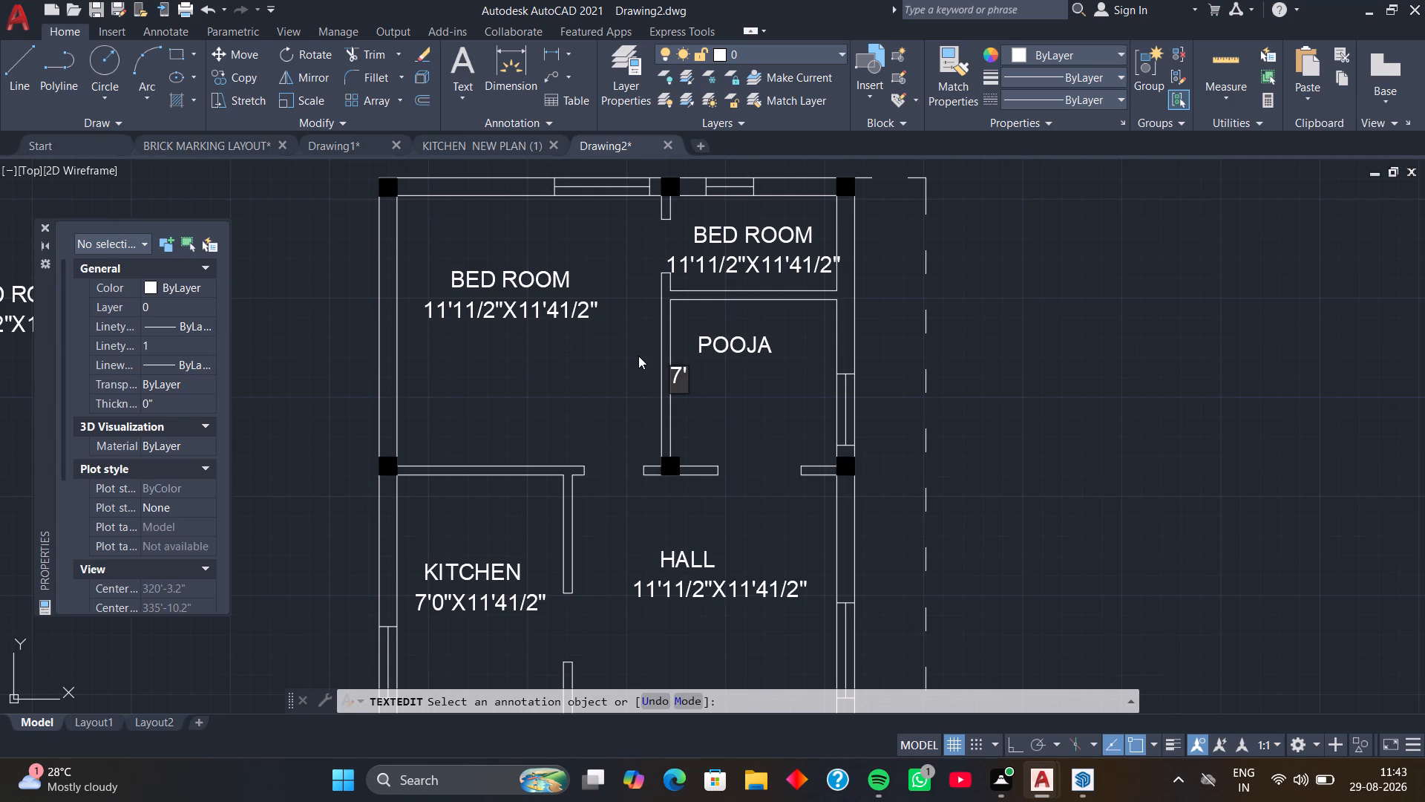
key("0")
key("shift+quotedbl")
key("x")
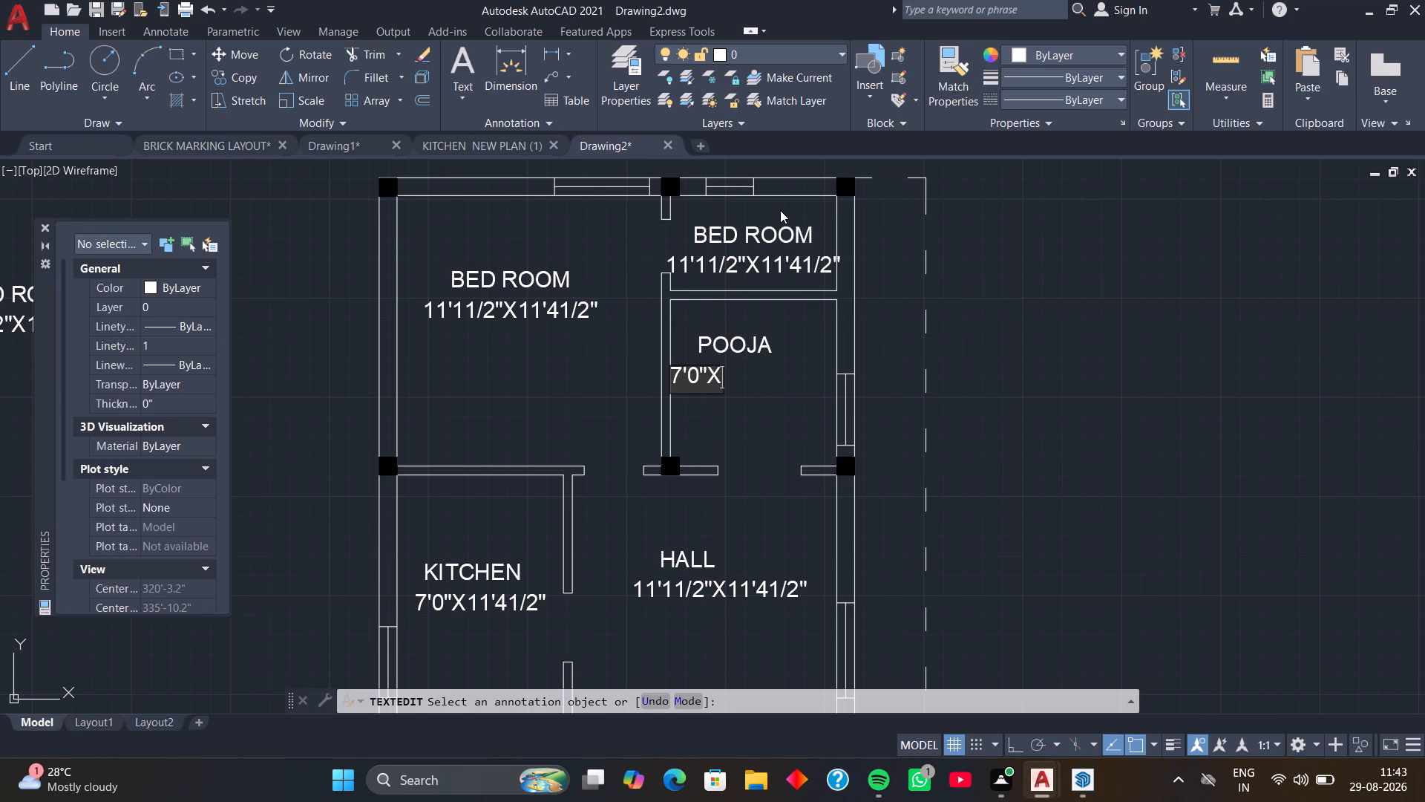
type("7'")
type("0\"")
key("Return")
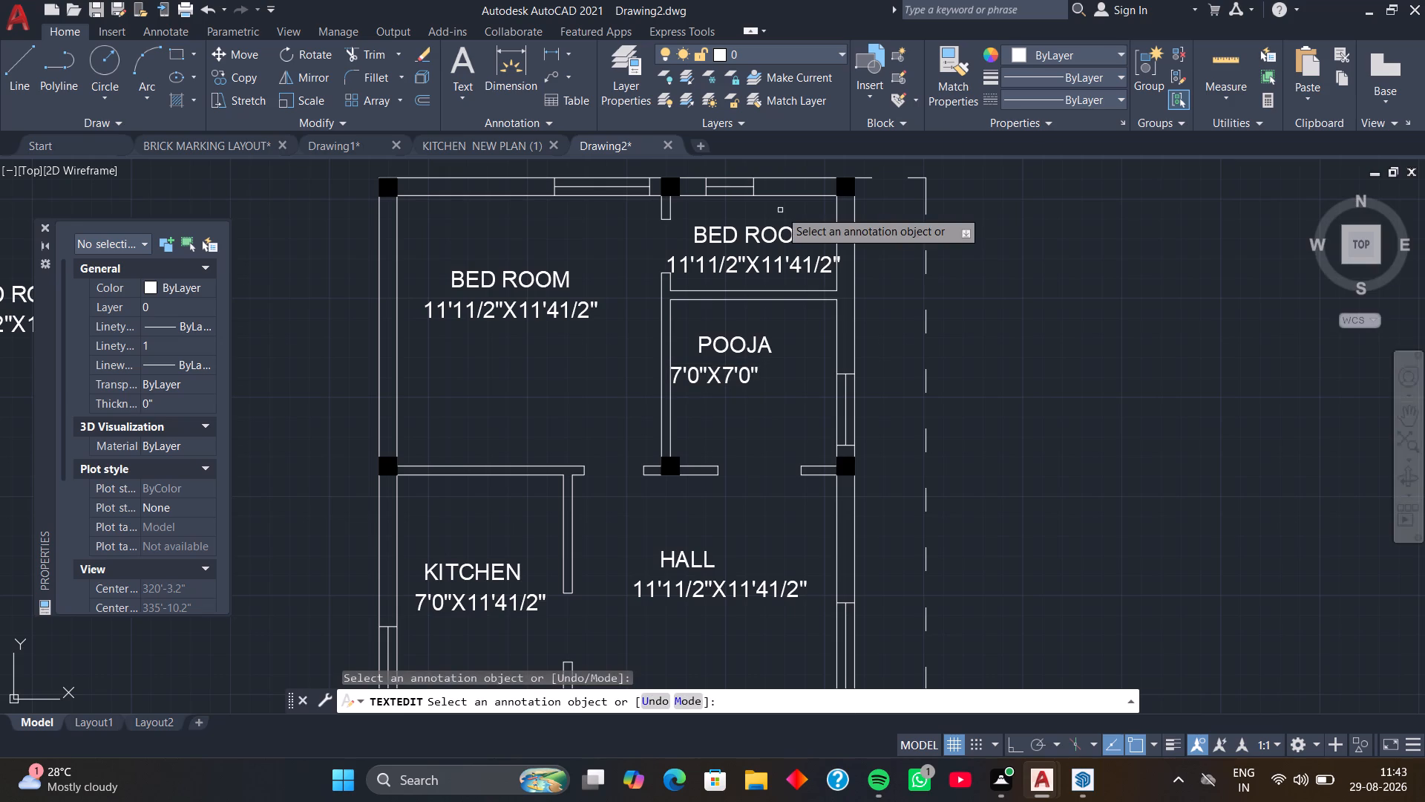
Shift the POOJA size line about 1'-1" sideways so it starts directly below the POOJA name, inside the room.
key("space")
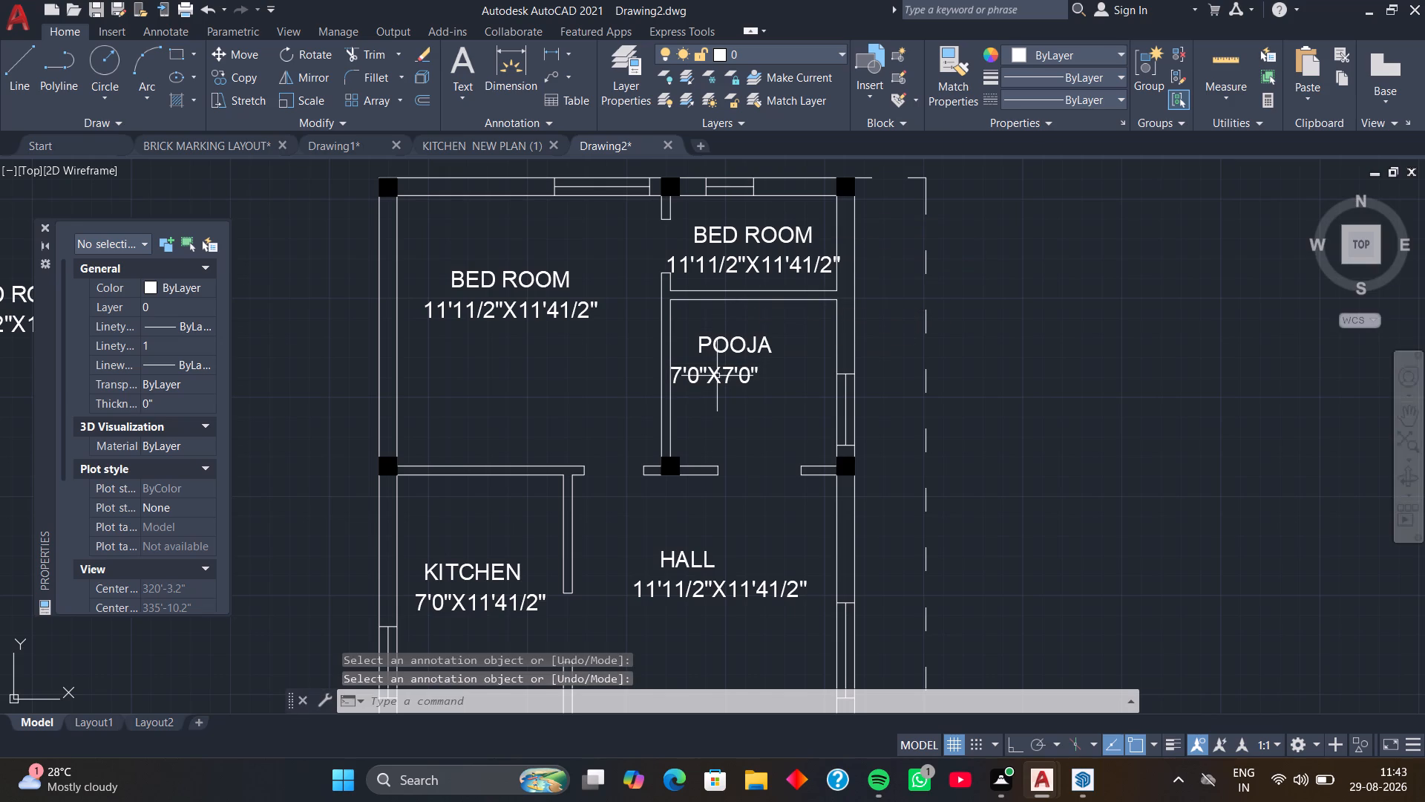
left_click(717, 376)
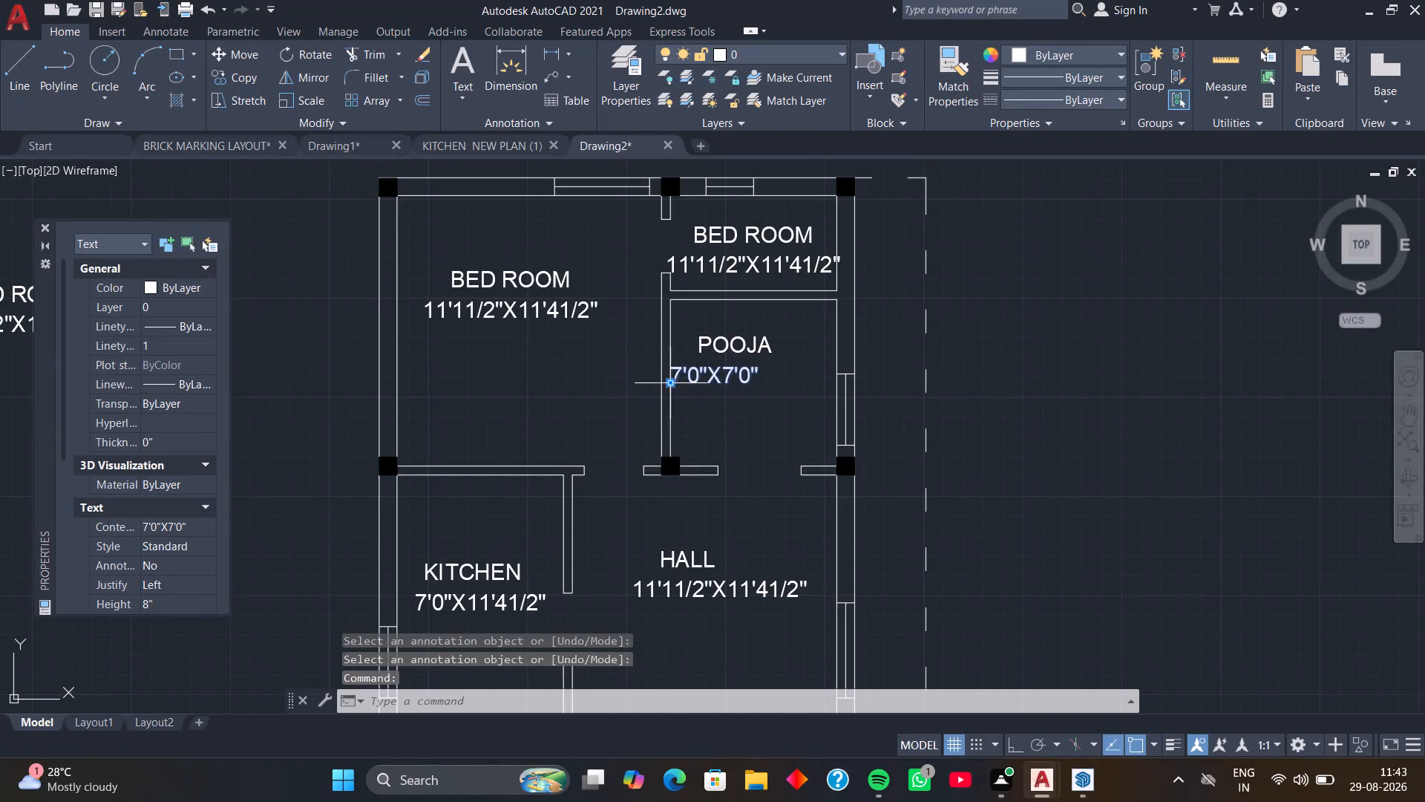
left_click(672, 382)
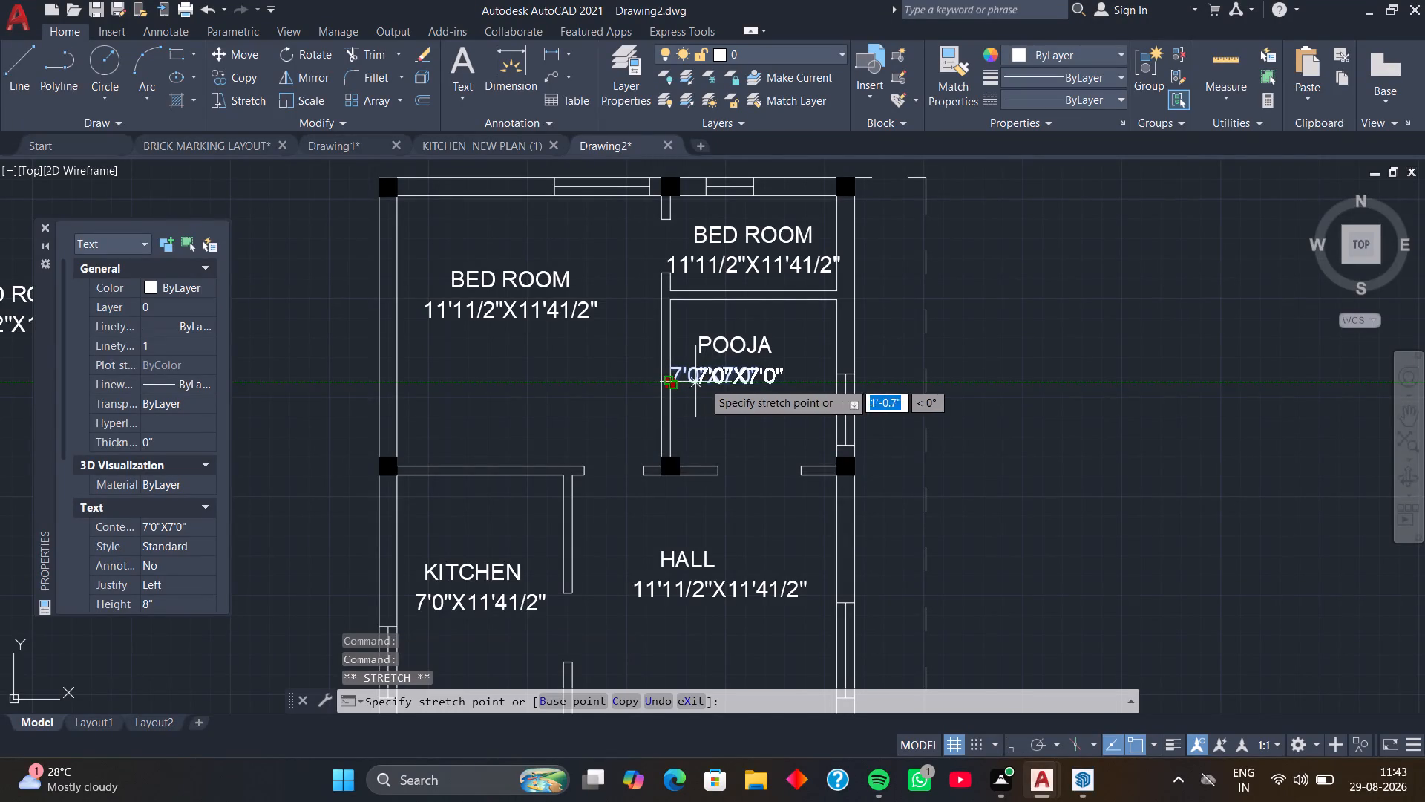
left_click(698, 380)
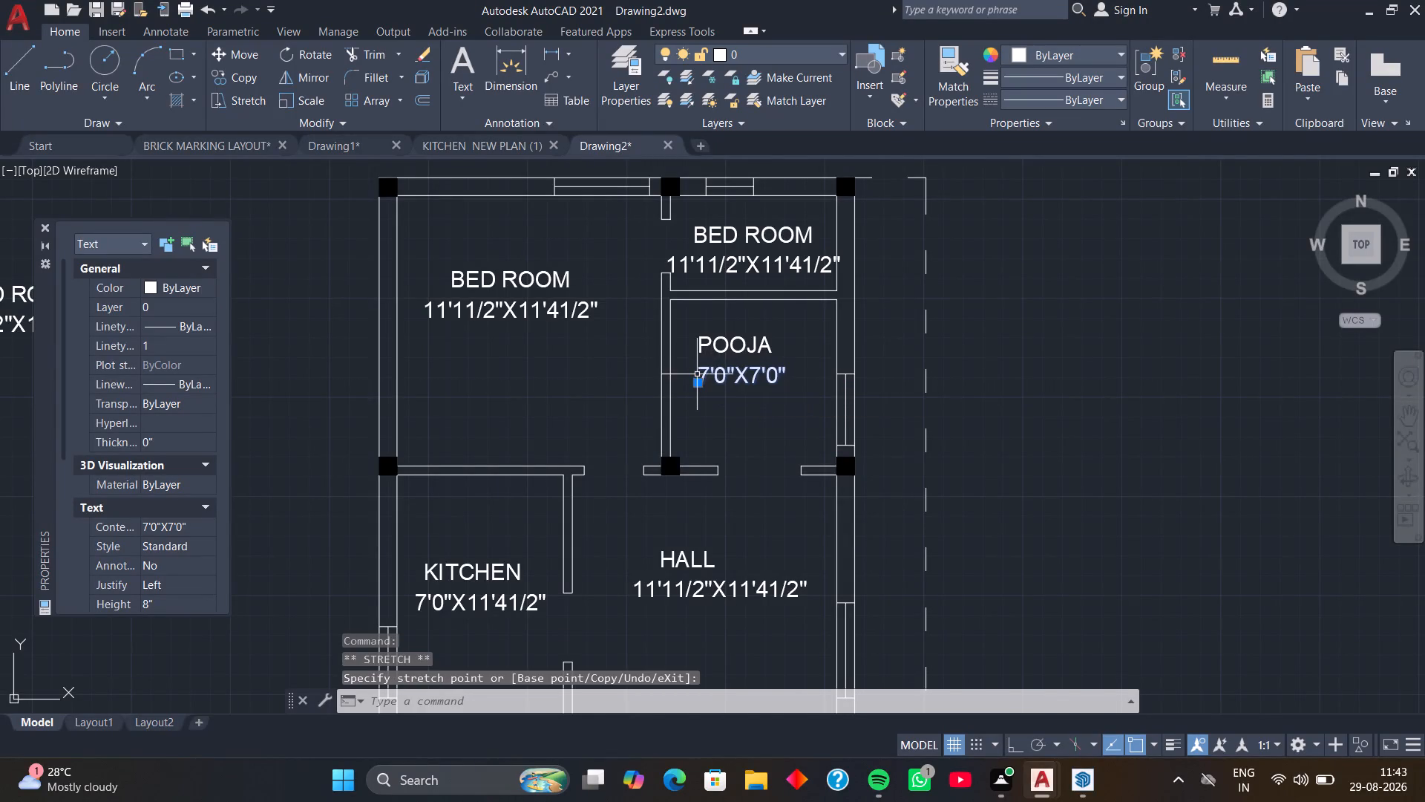
key("space")
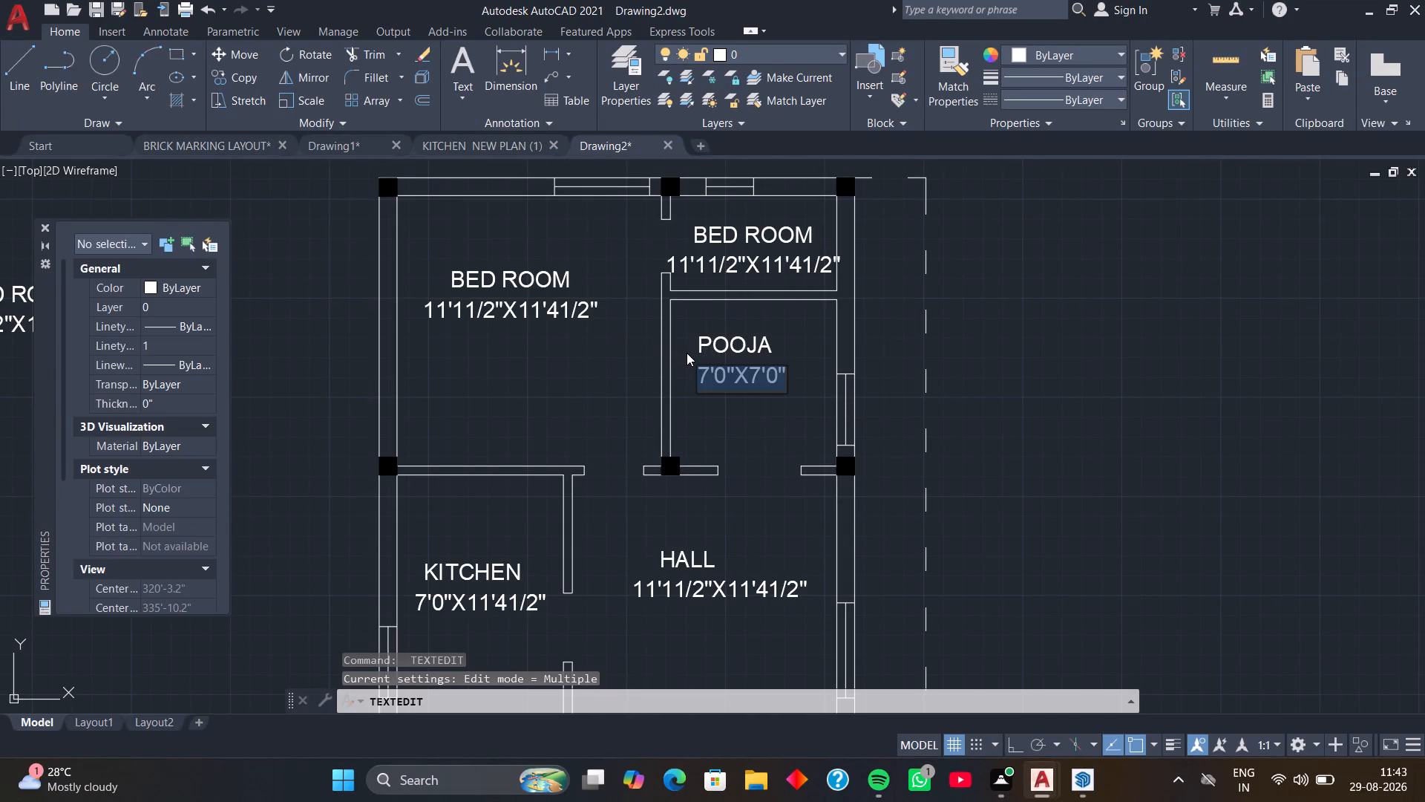
key("Escape")
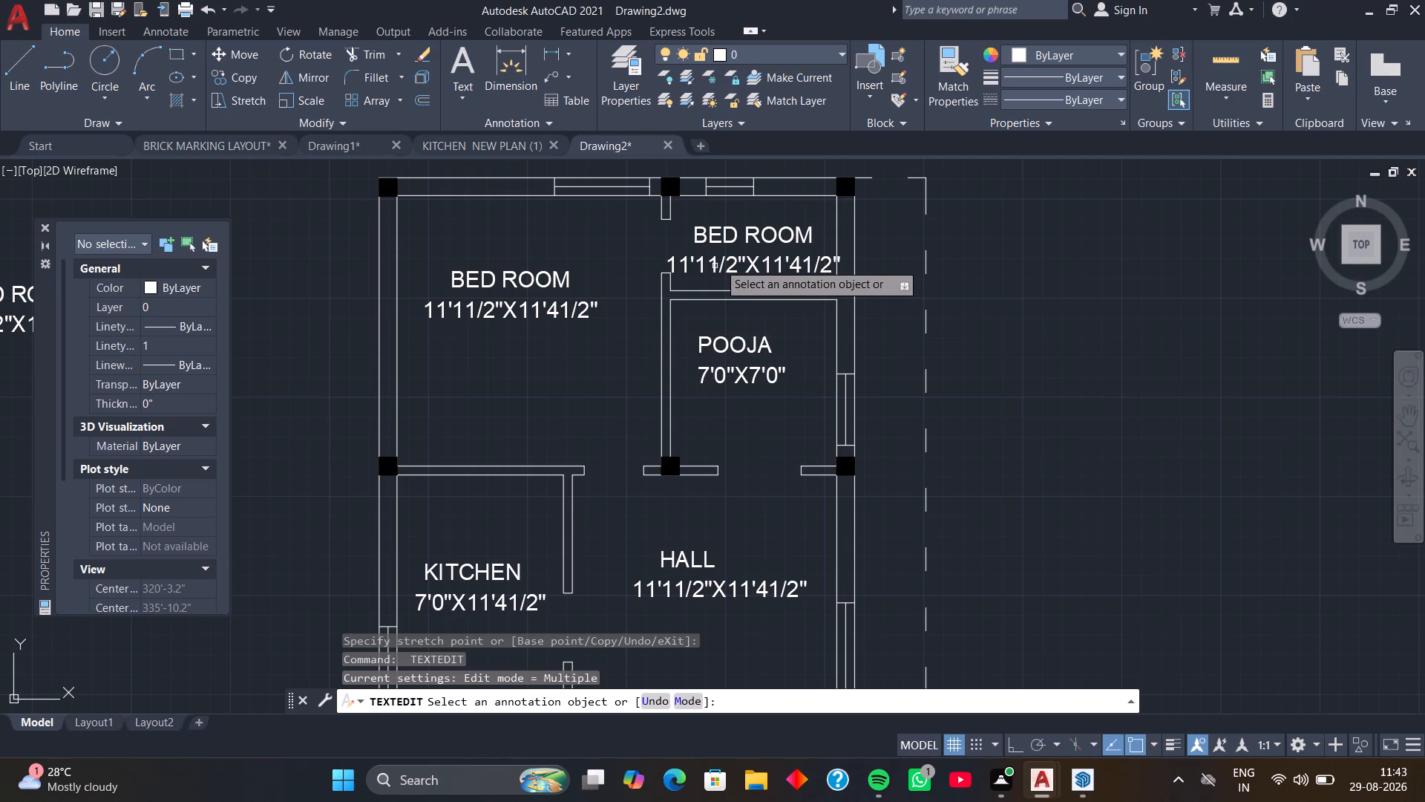
Change the room name in the small room directly above POOJA to TOILET.
left_click(730, 243)
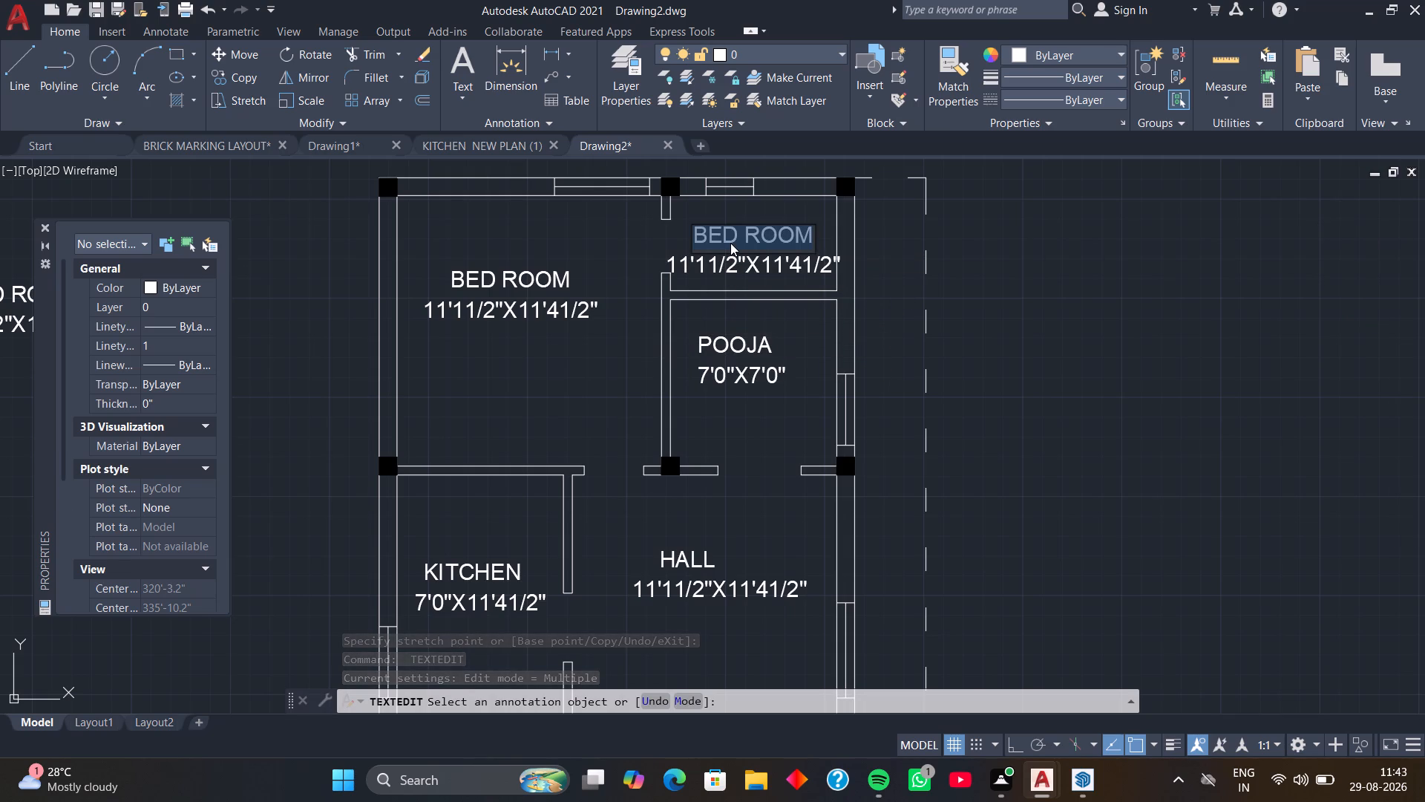
type("TOI")
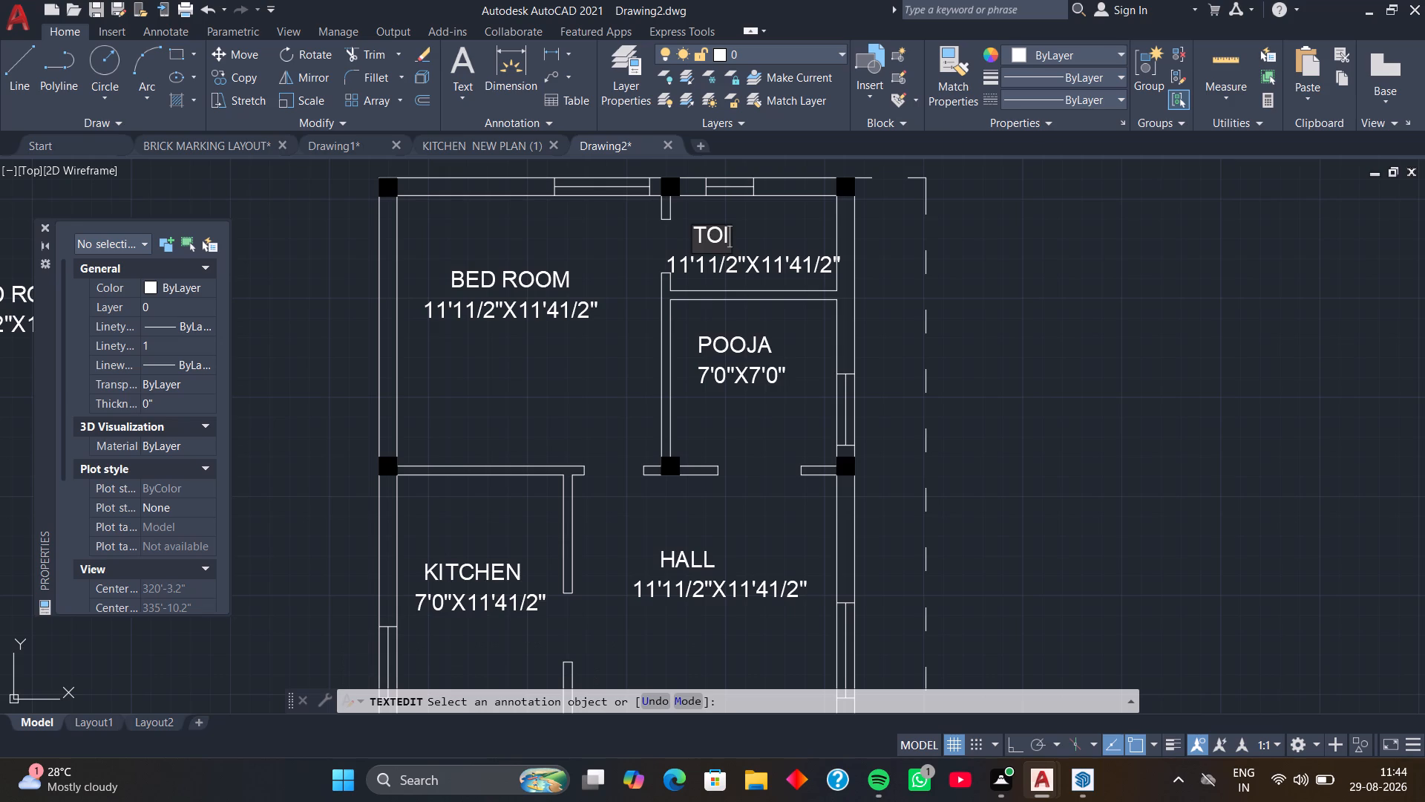
key("l")
type("ET")
key("Return")
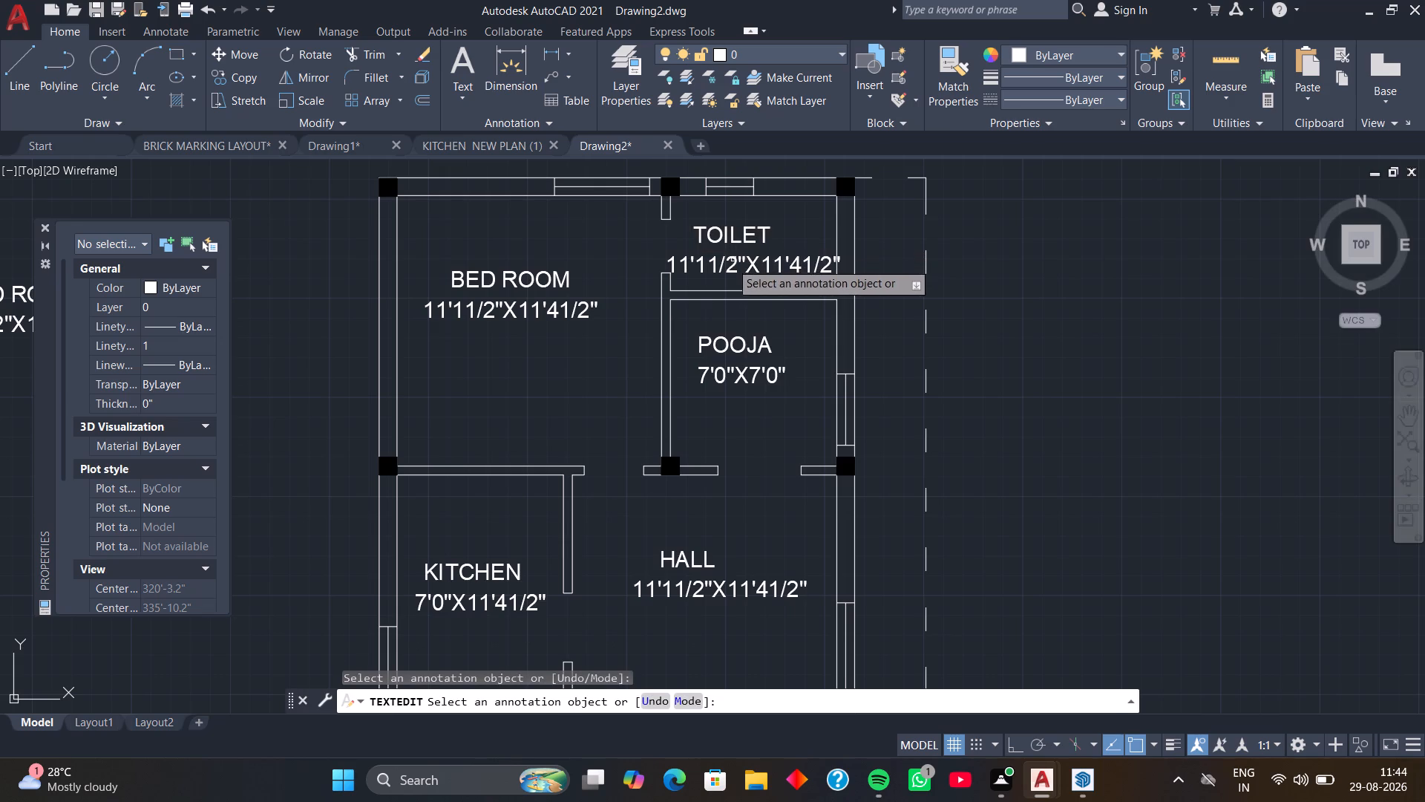
Change the size line under TOILET to 7'0"X4'0".
left_click(729, 265)
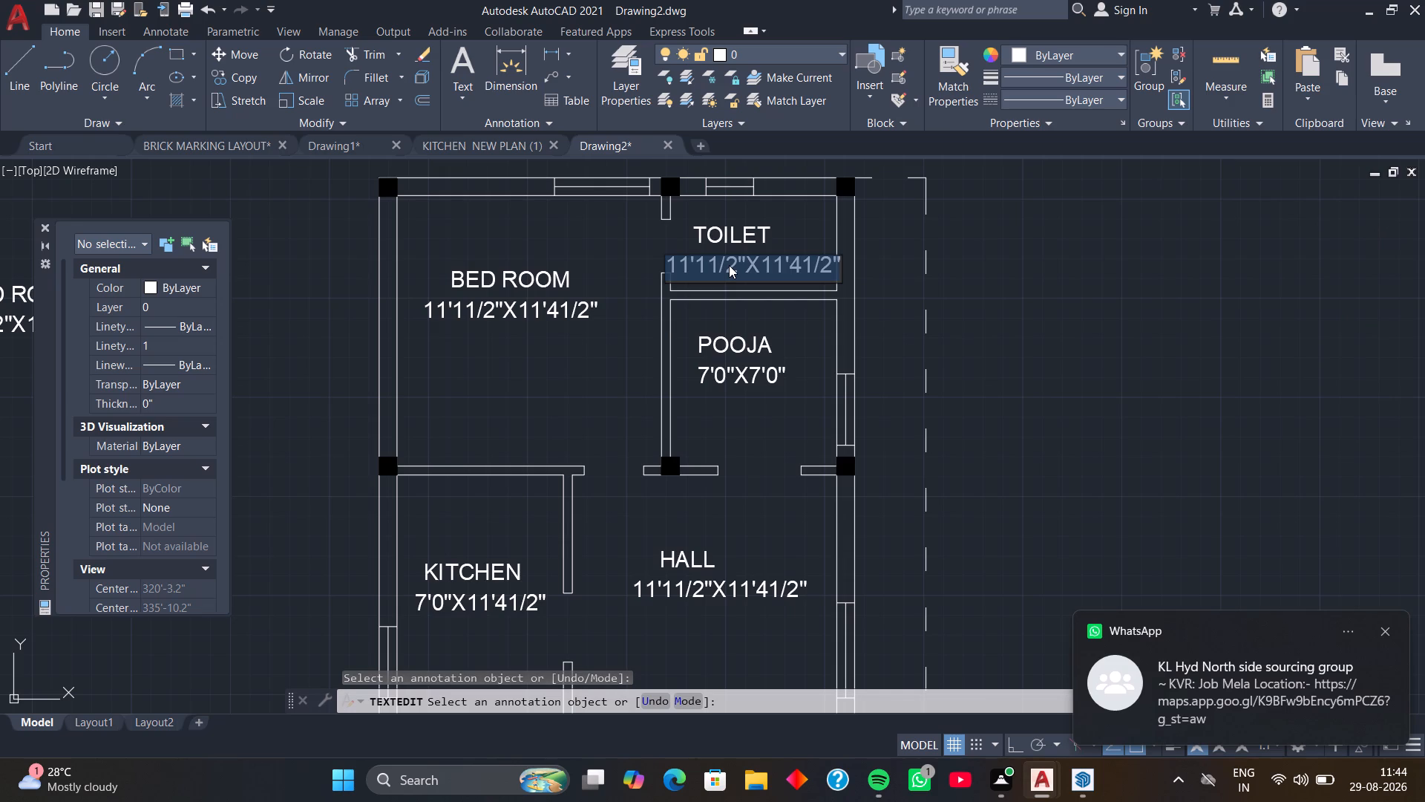
key("7")
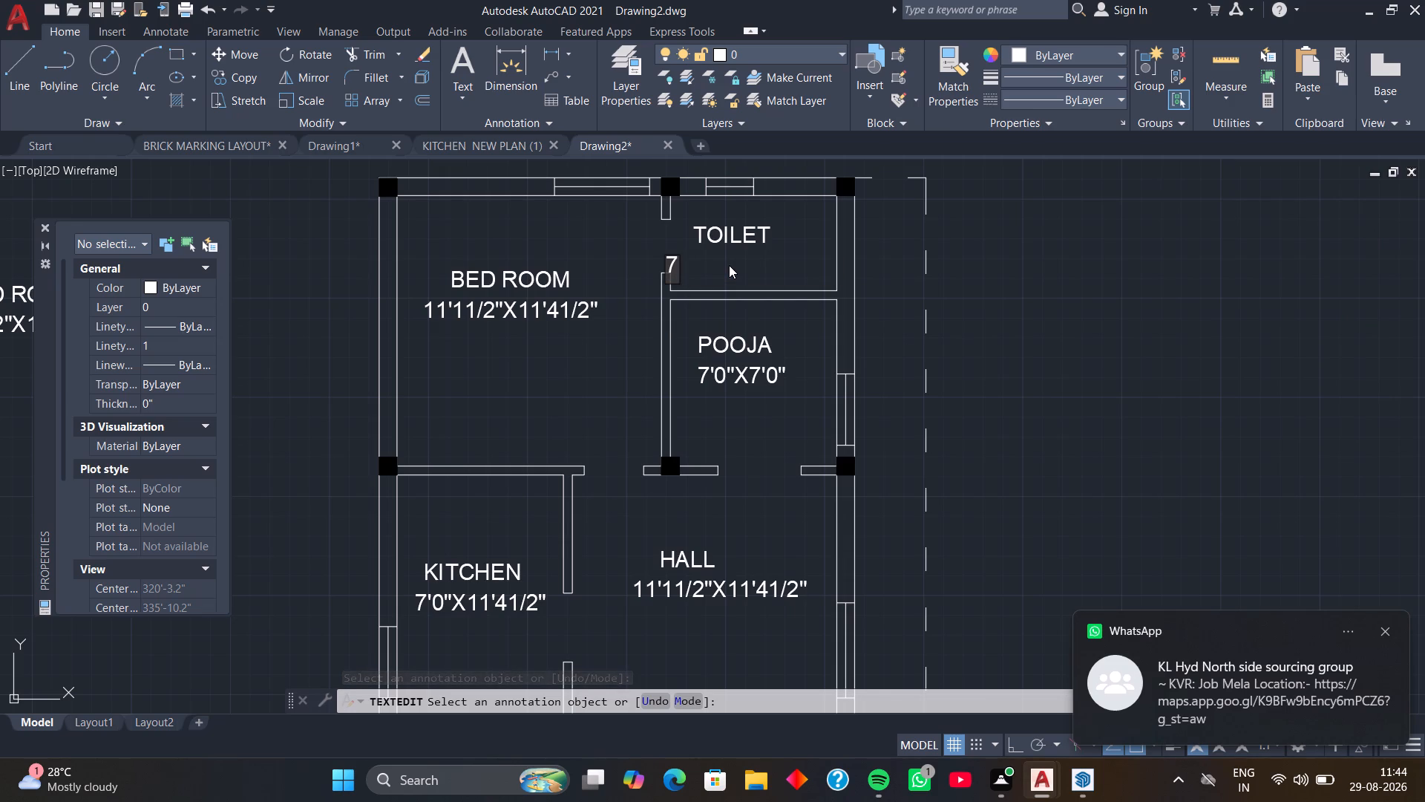
key("apostrophe")
type("0\"")
key("x")
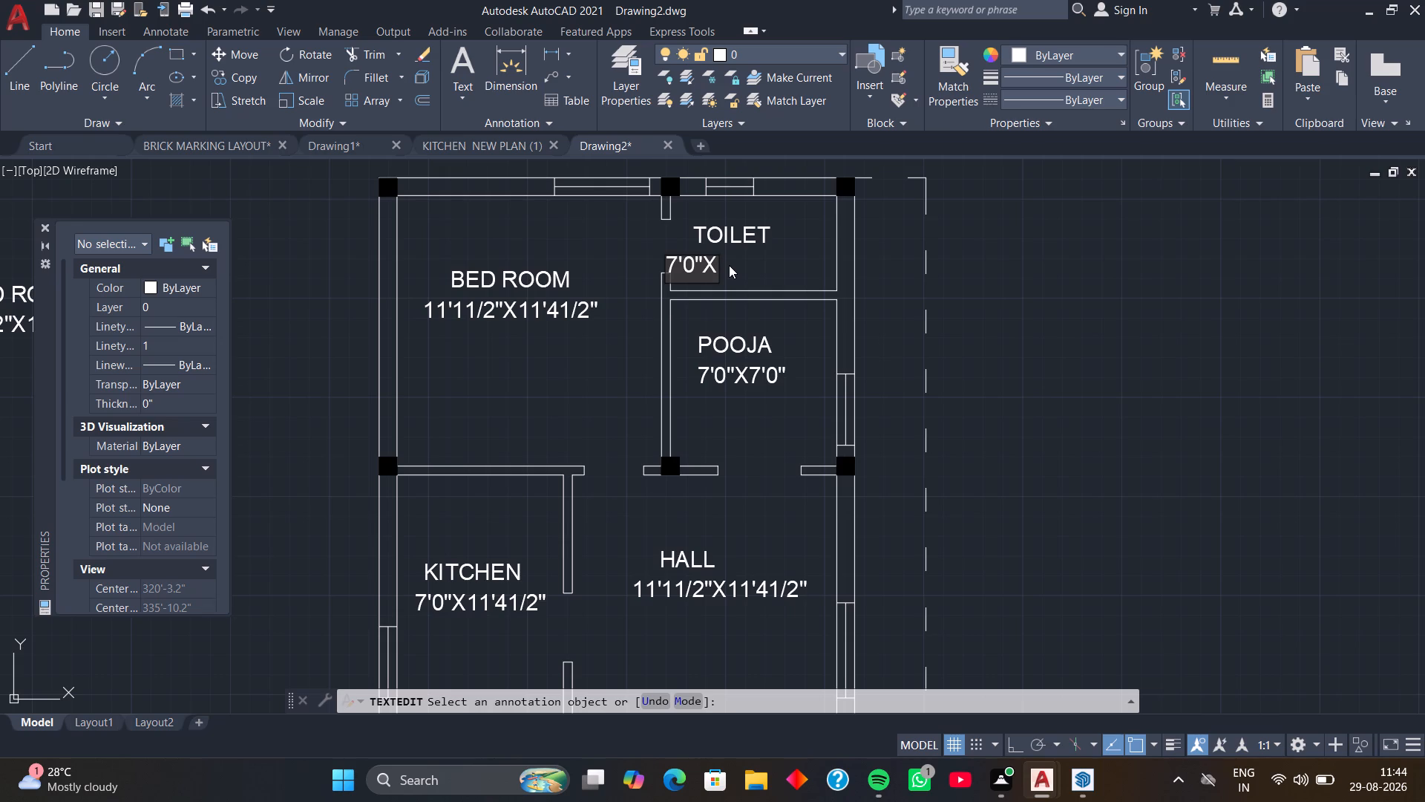
type("4'")
key("0")
key("shift+quotedbl")
key("Return")
key("space")
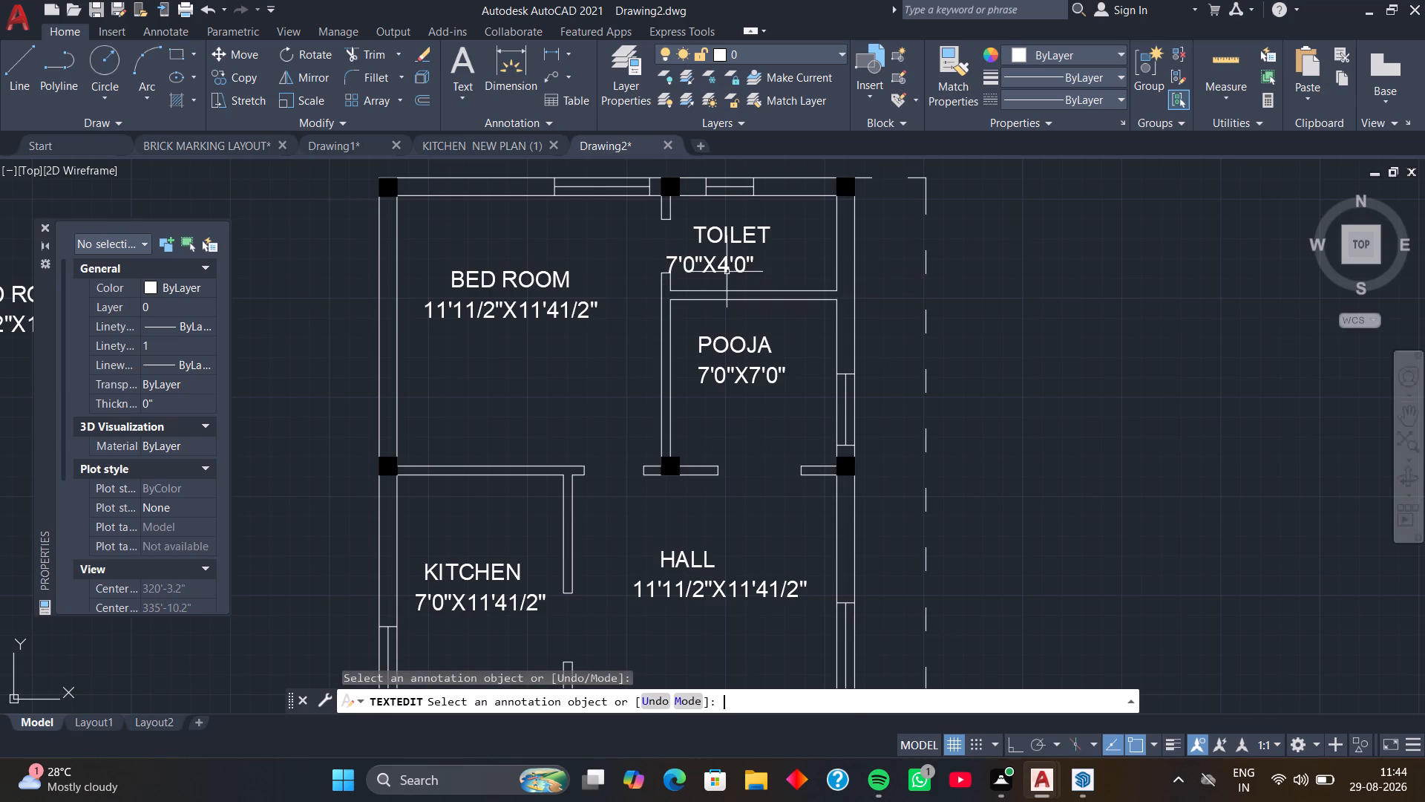
Shift the TOILET size line about 1'-1" sideways so it starts directly below the TOILET name, clear of the wall.
left_click(724, 272)
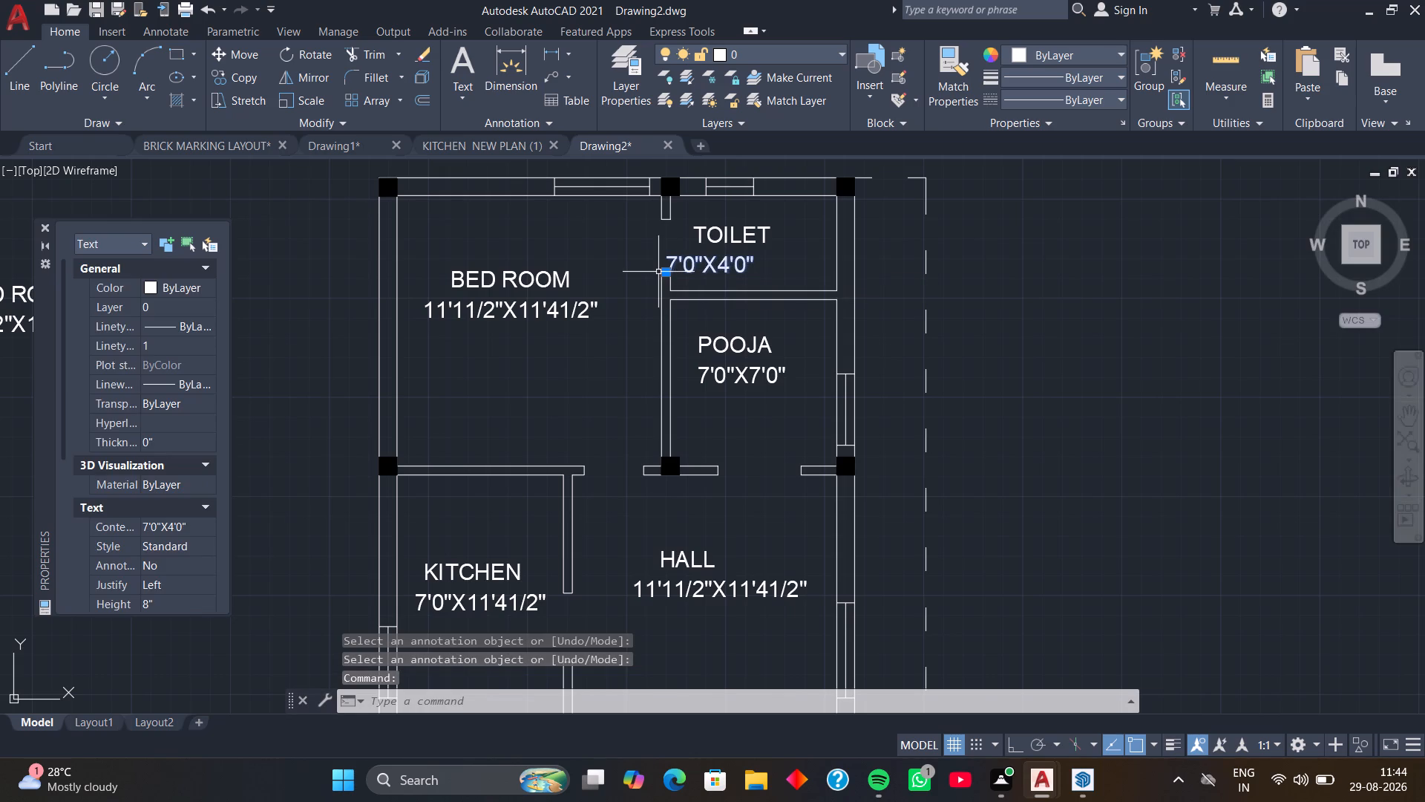
left_click(661, 272)
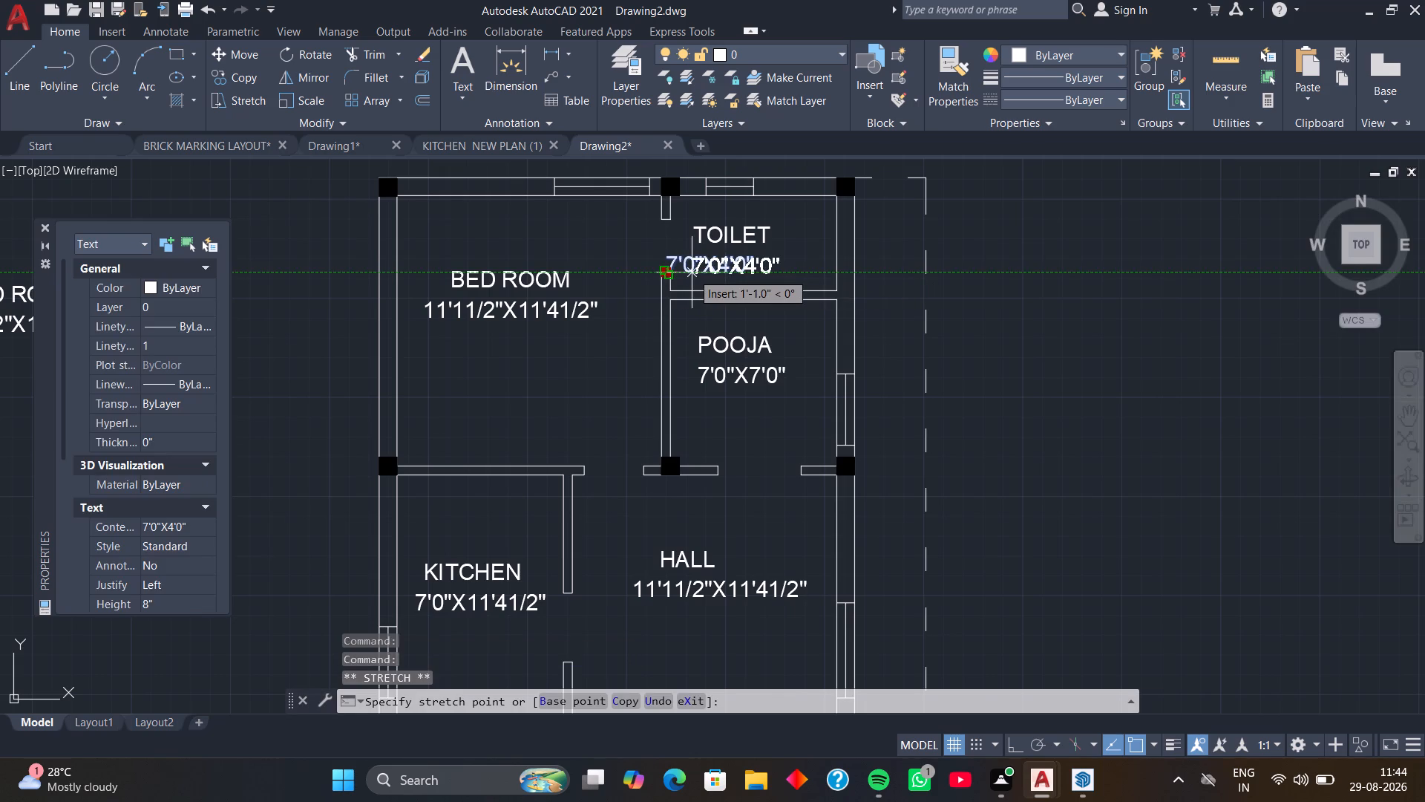
left_click(693, 273)
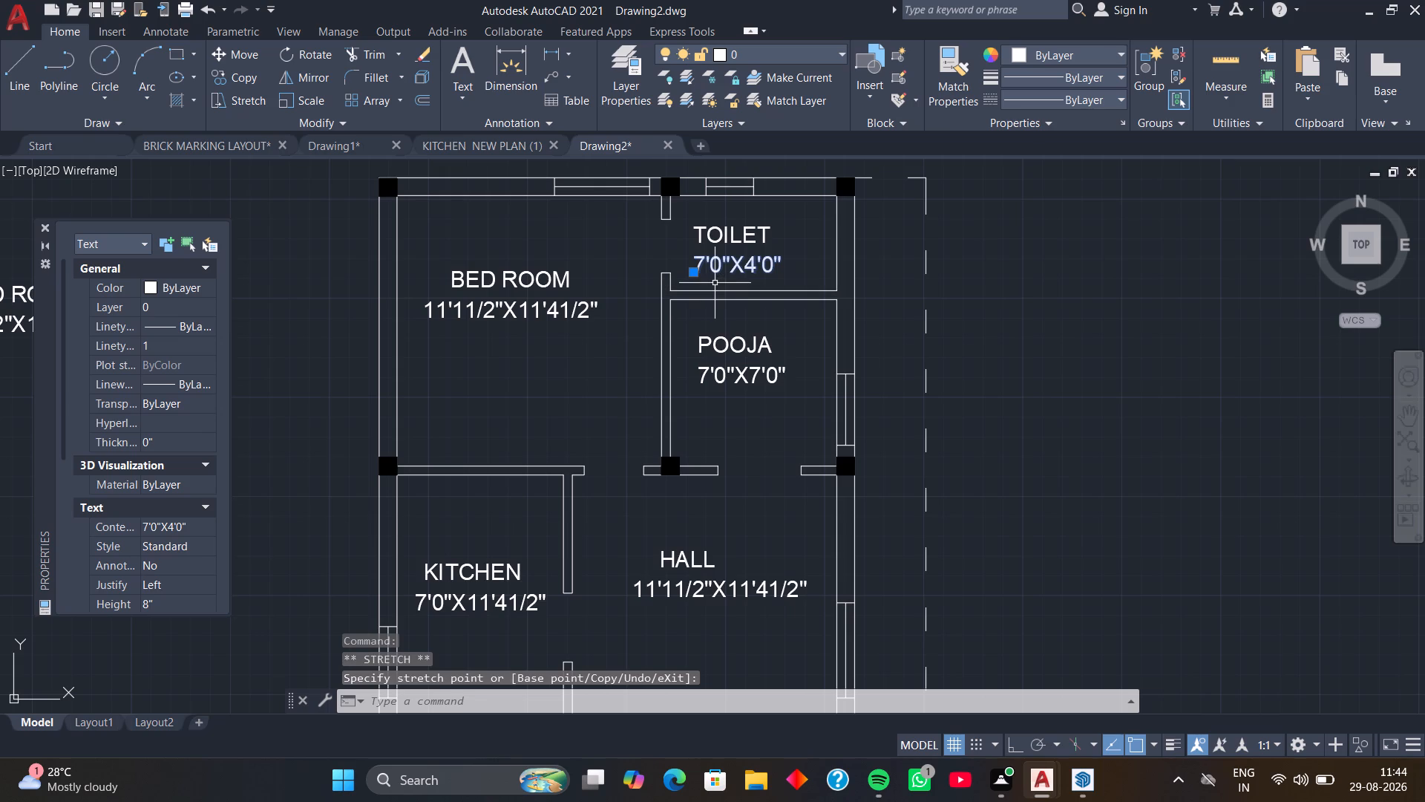
key("Escape")
Switch to the Drawing1 drawing and look over its kitchen counter layout and surrounding walls.
scroll(613, 241, "down", 1)
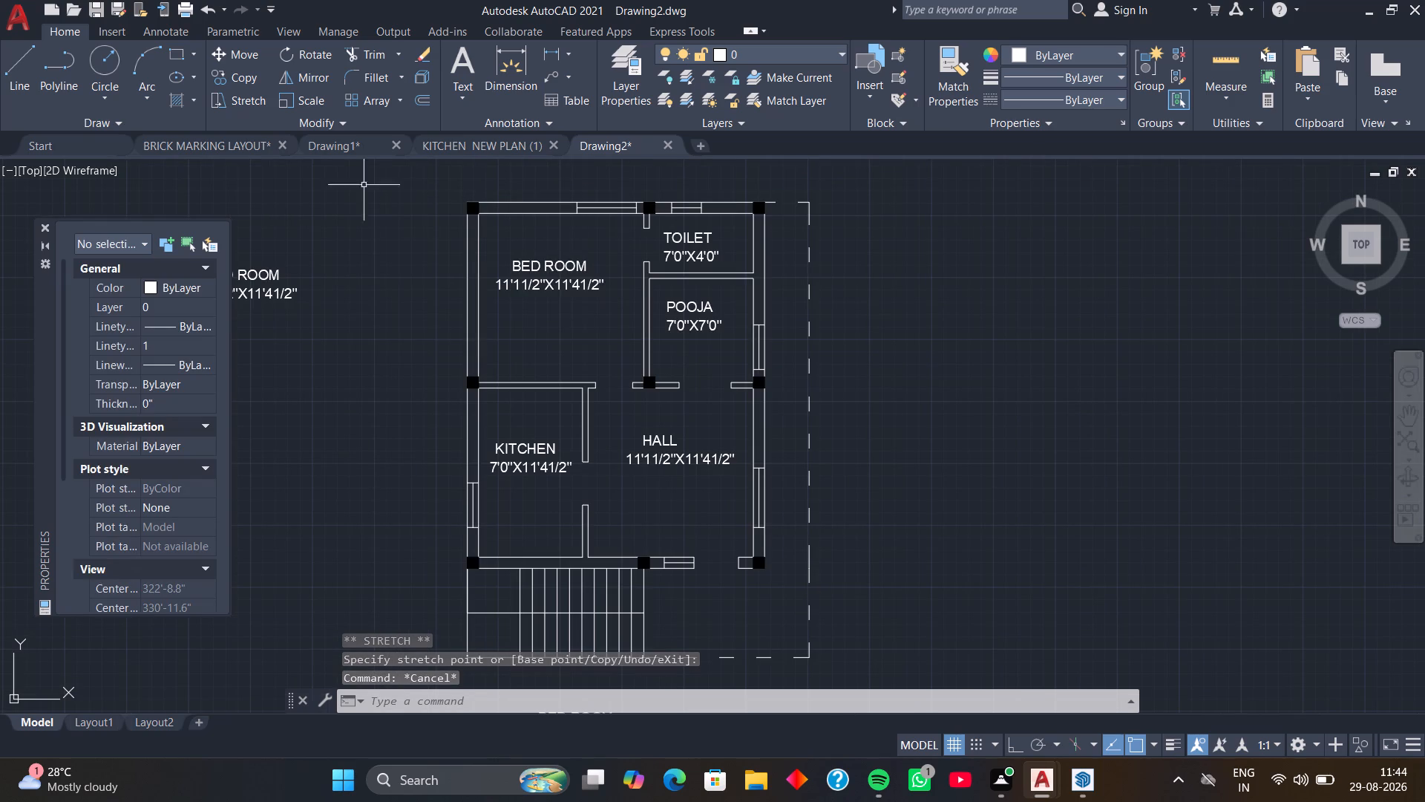
left_click(343, 147)
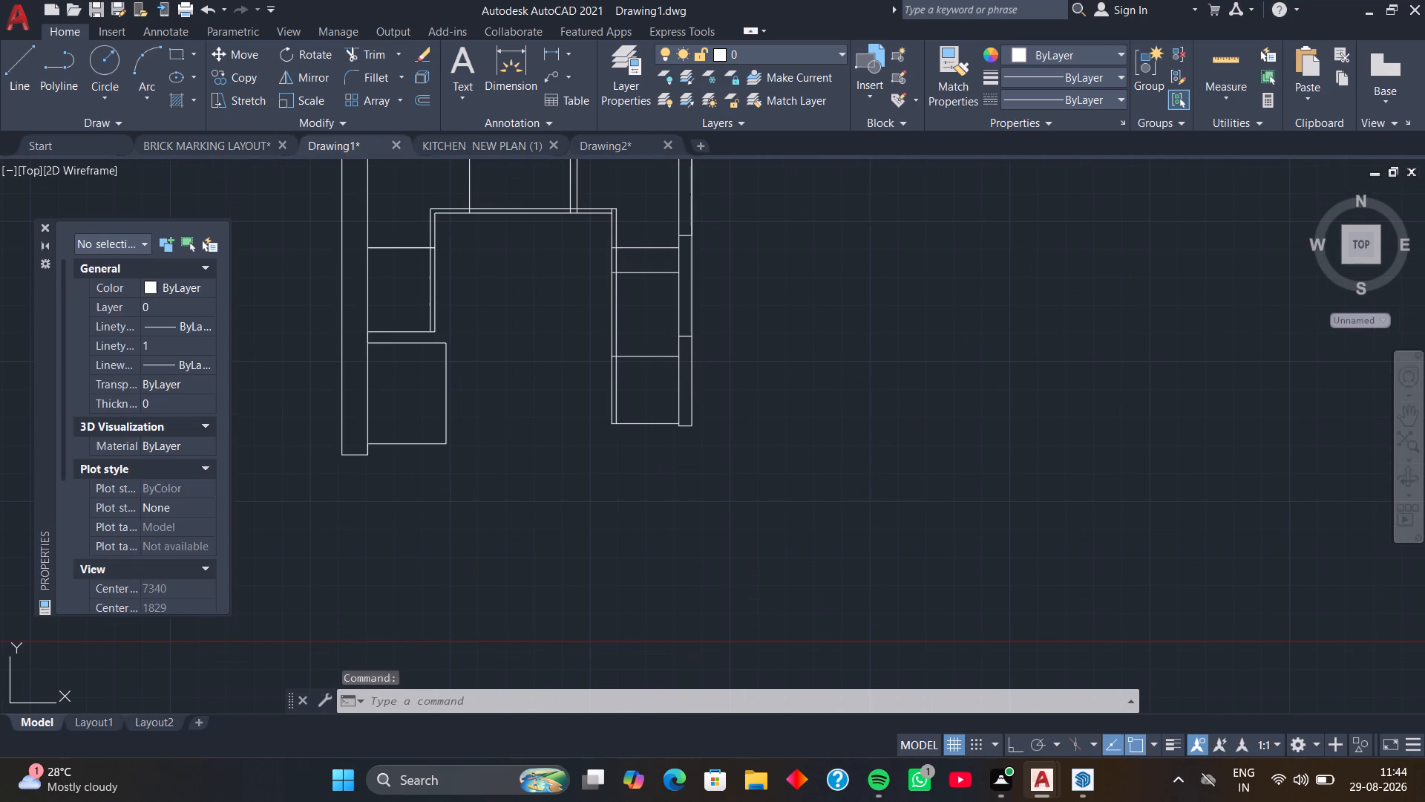
scroll(453, 232, "down", 2)
middle_click_drag(477, 251, 626, 414)
middle_click_drag(642, 426, 695, 434)
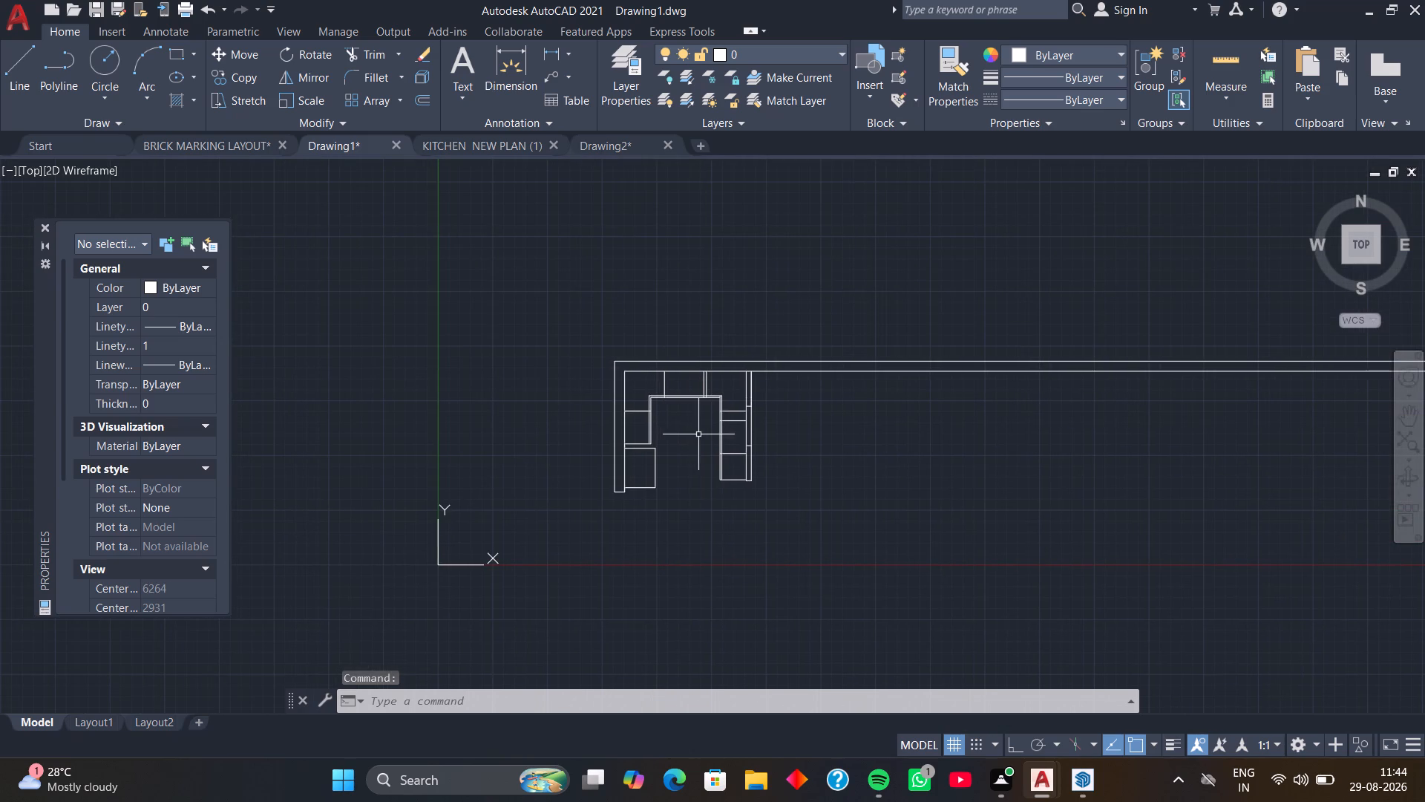
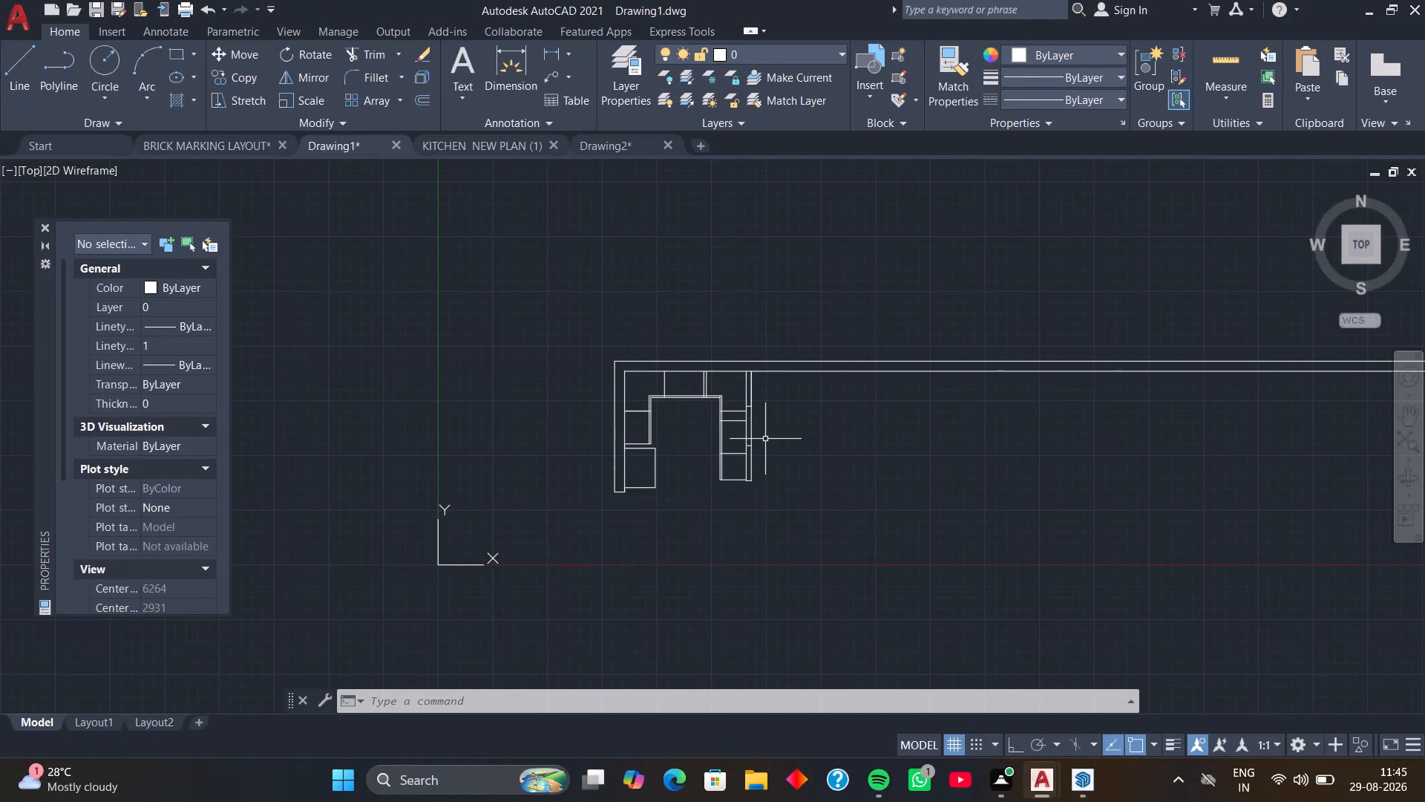
Offset the outer vertical line of the thin wall beside the right-hand kitchen counter by 1650, away from the kitchen.
scroll(759, 421, "up", 1)
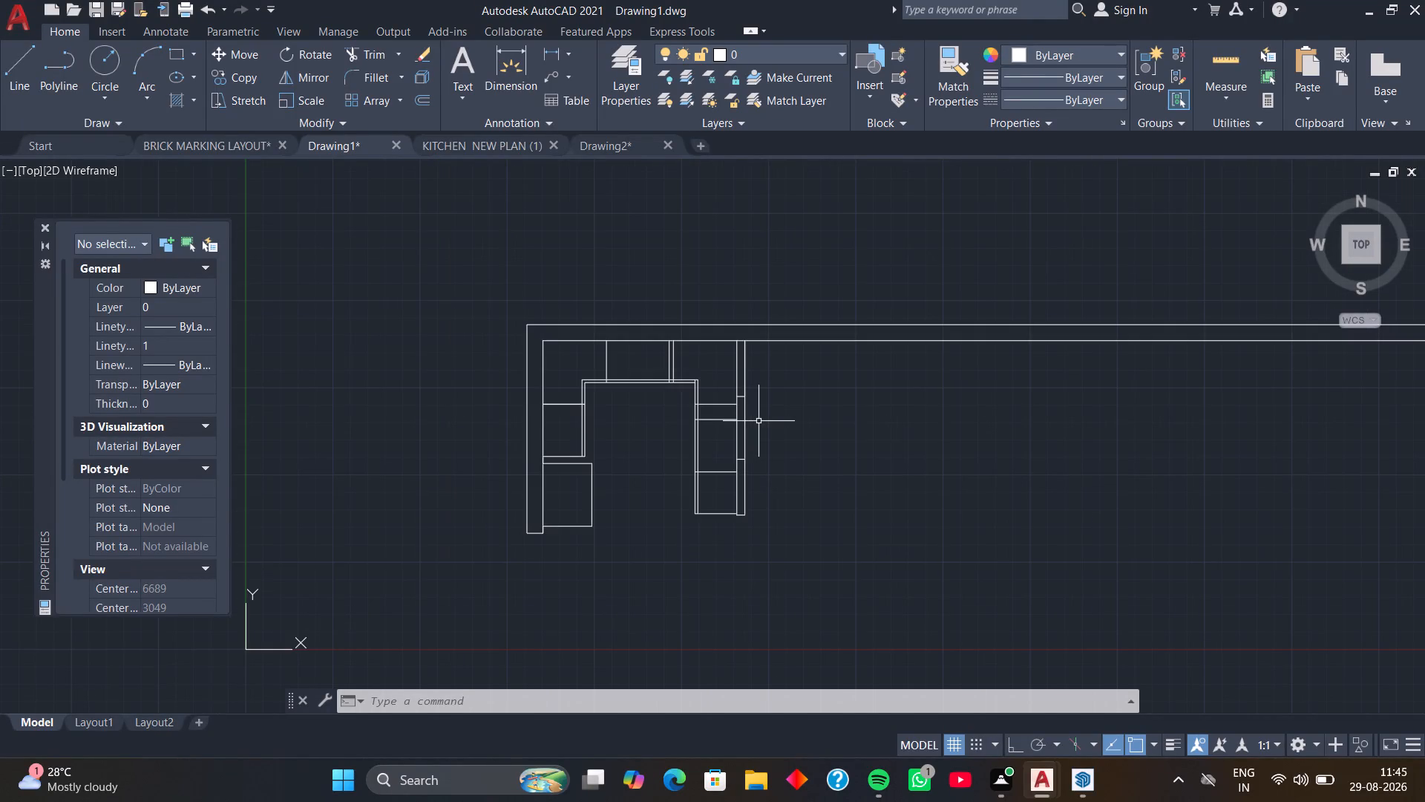
middle_click_drag(759, 421, 726, 457)
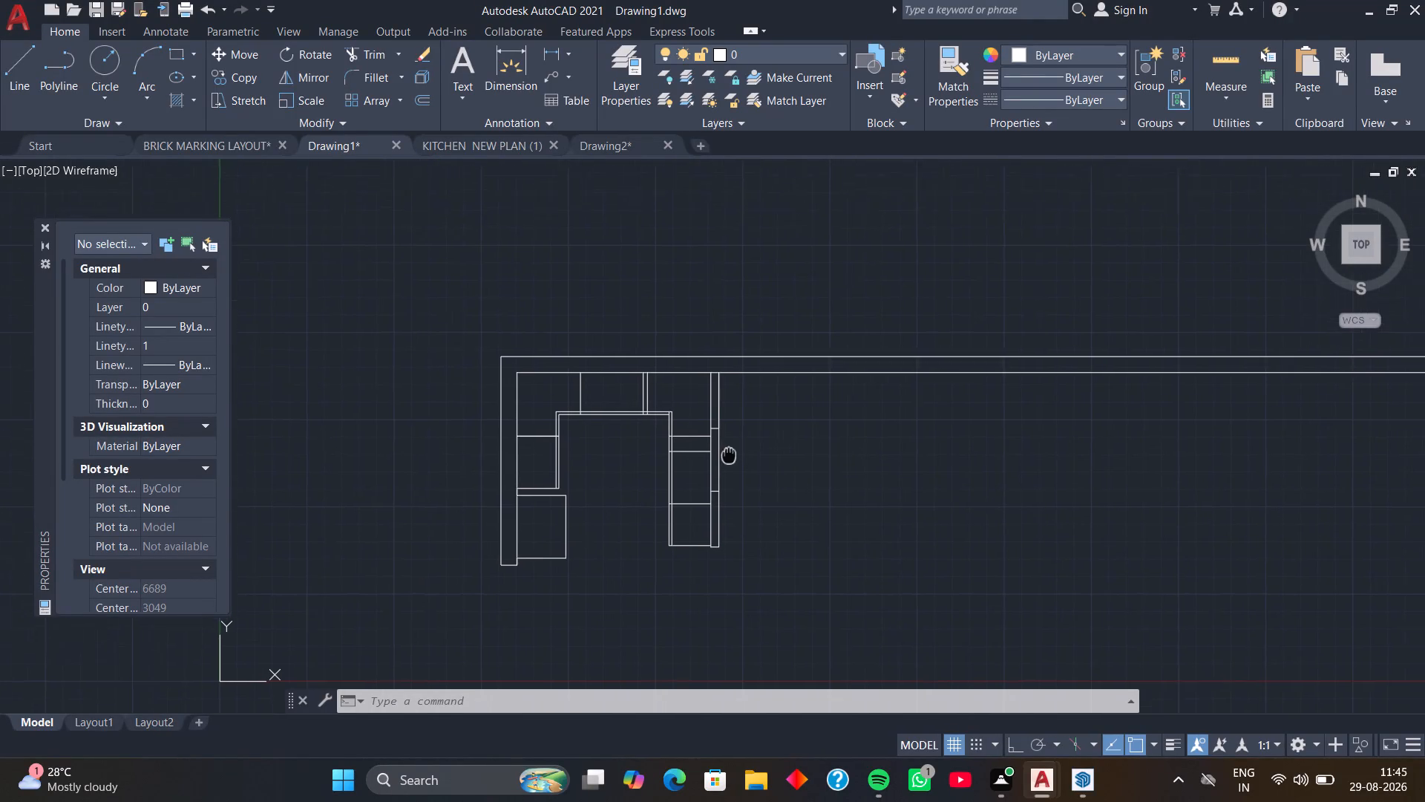
middle_click_drag(726, 457, 669, 472)
middle_click_drag(664, 471, 652, 469)
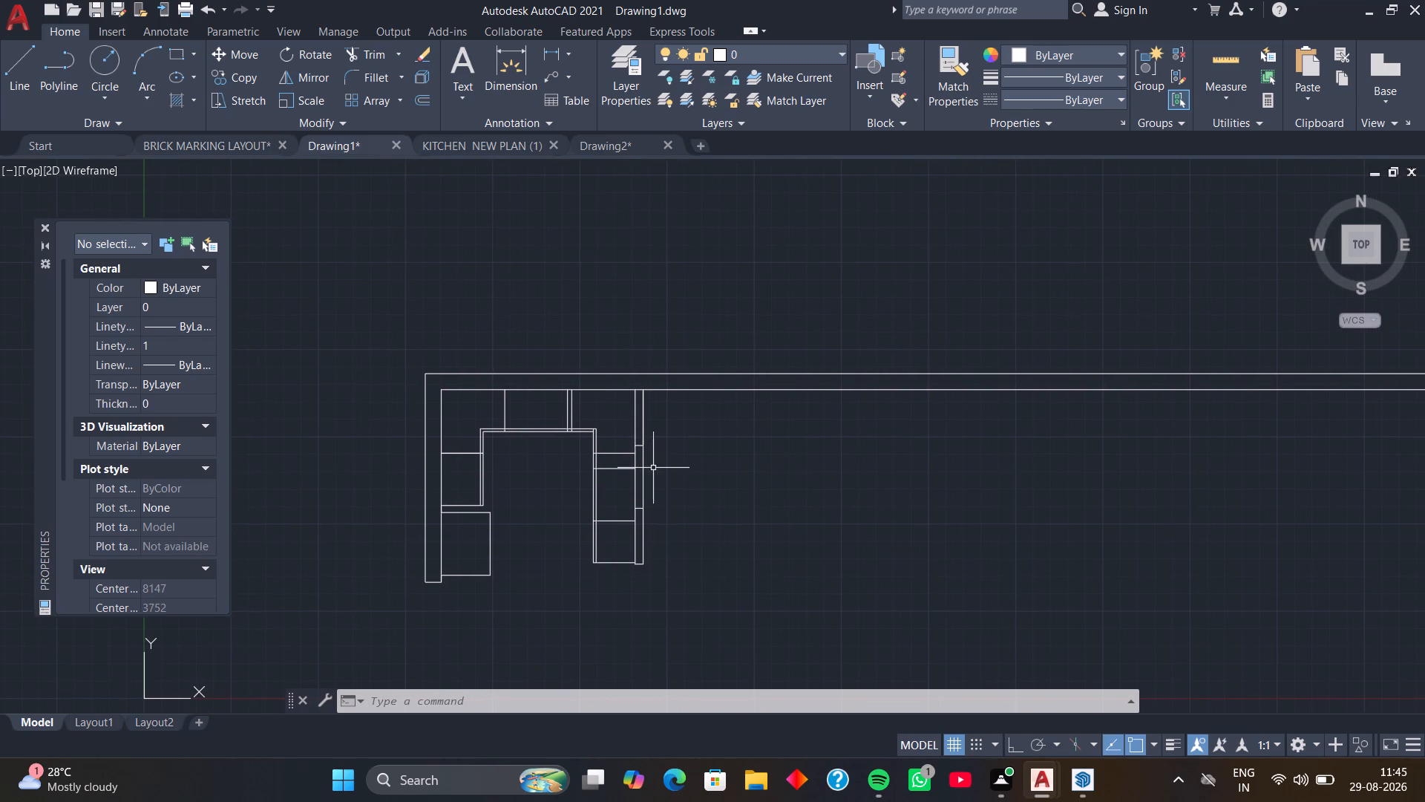
key("o")
key("space")
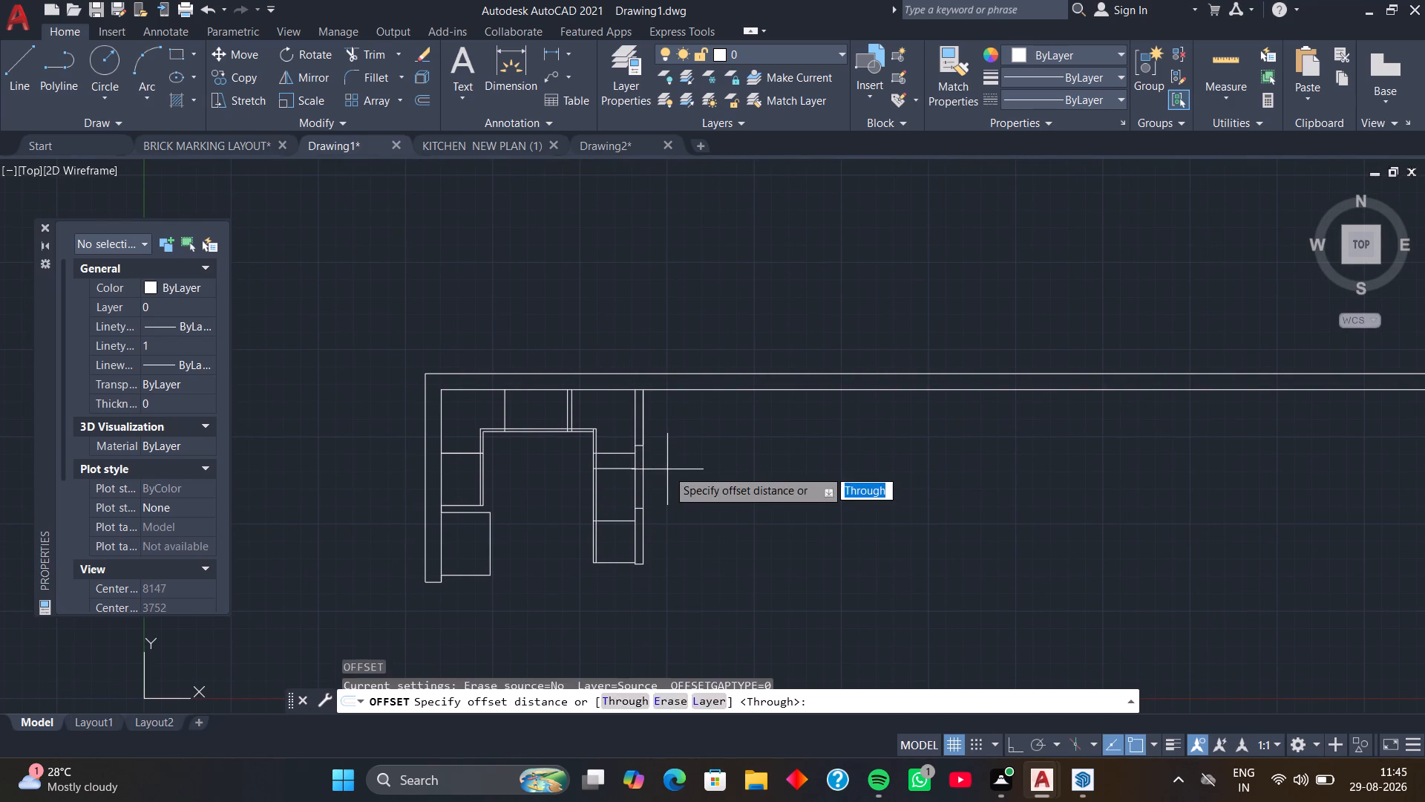
key("space")
left_click(645, 466)
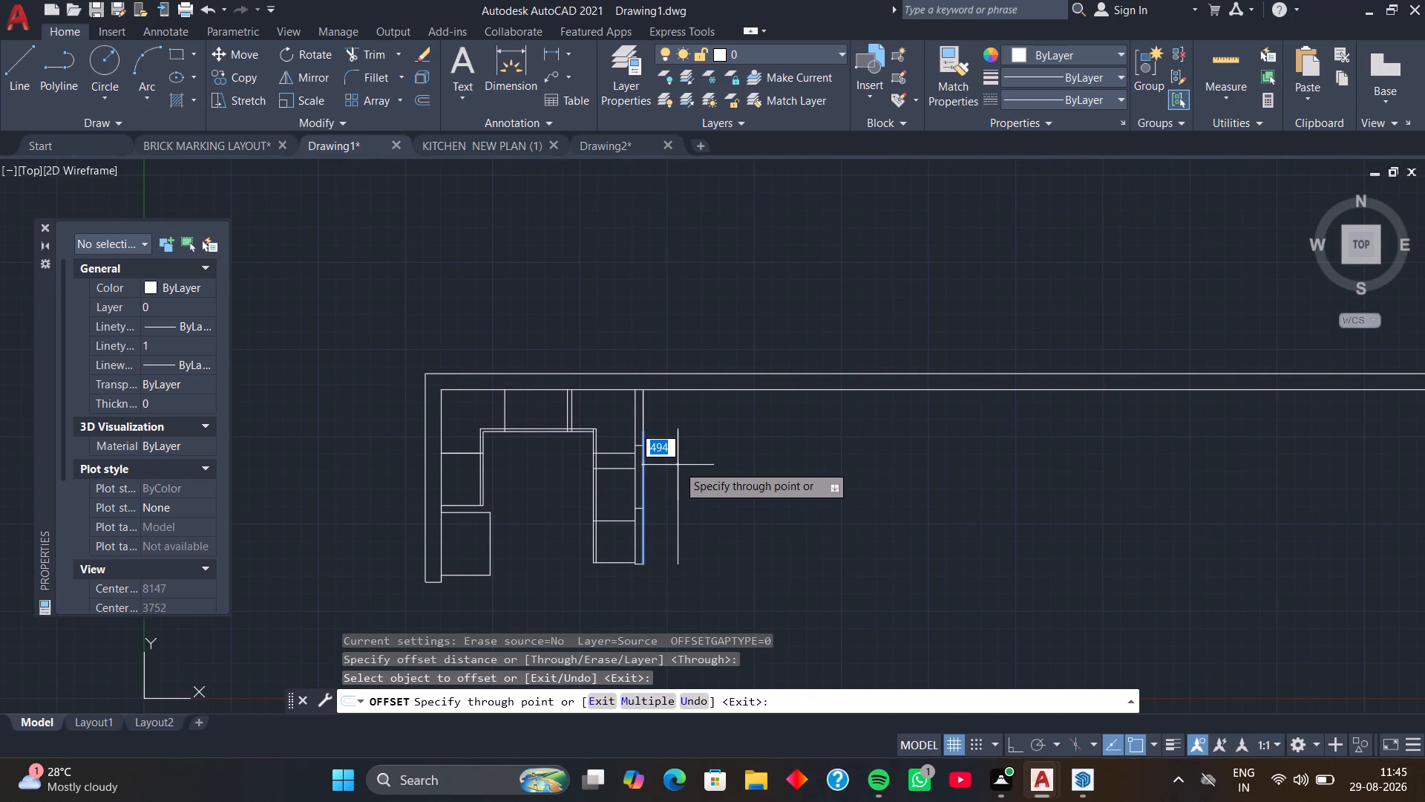
type("1650")
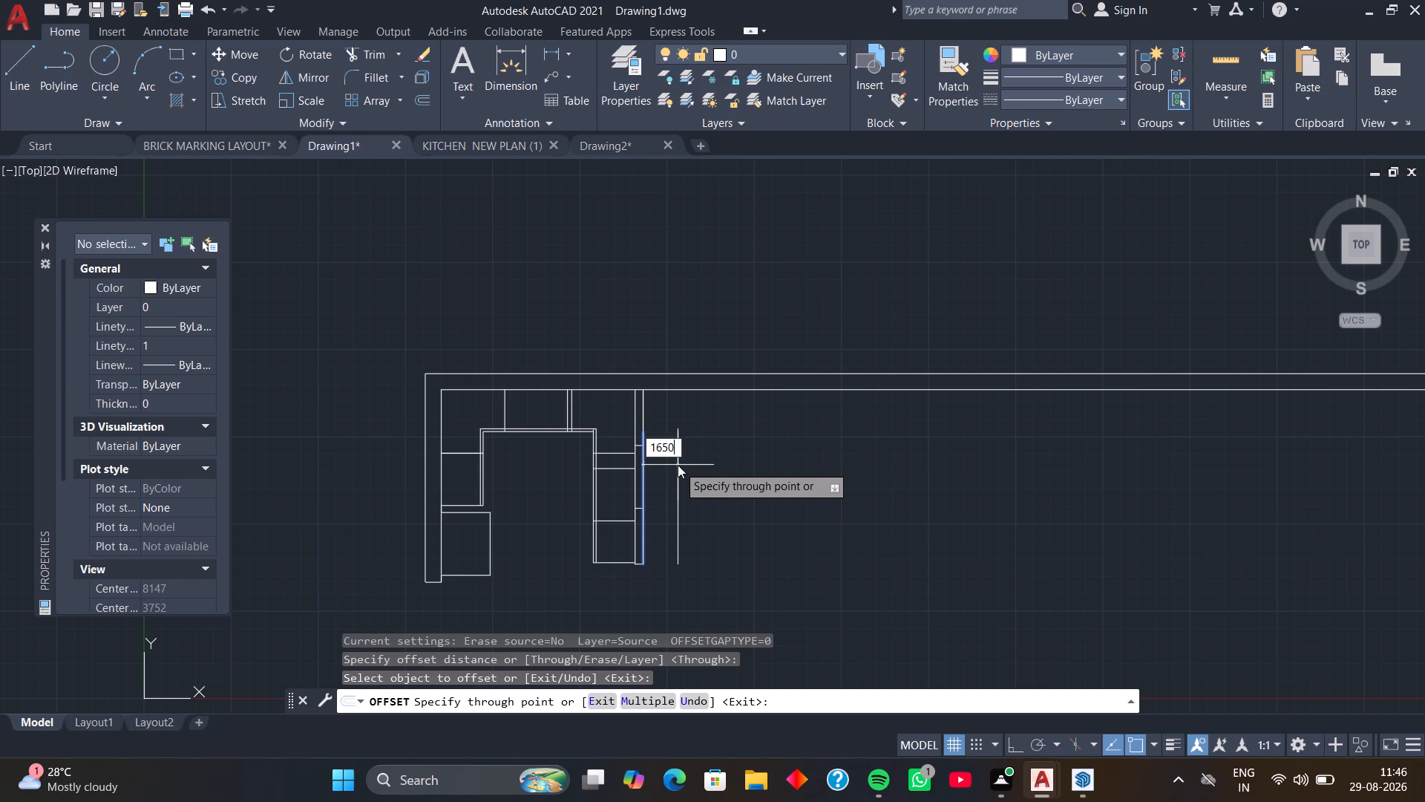
key("Return")
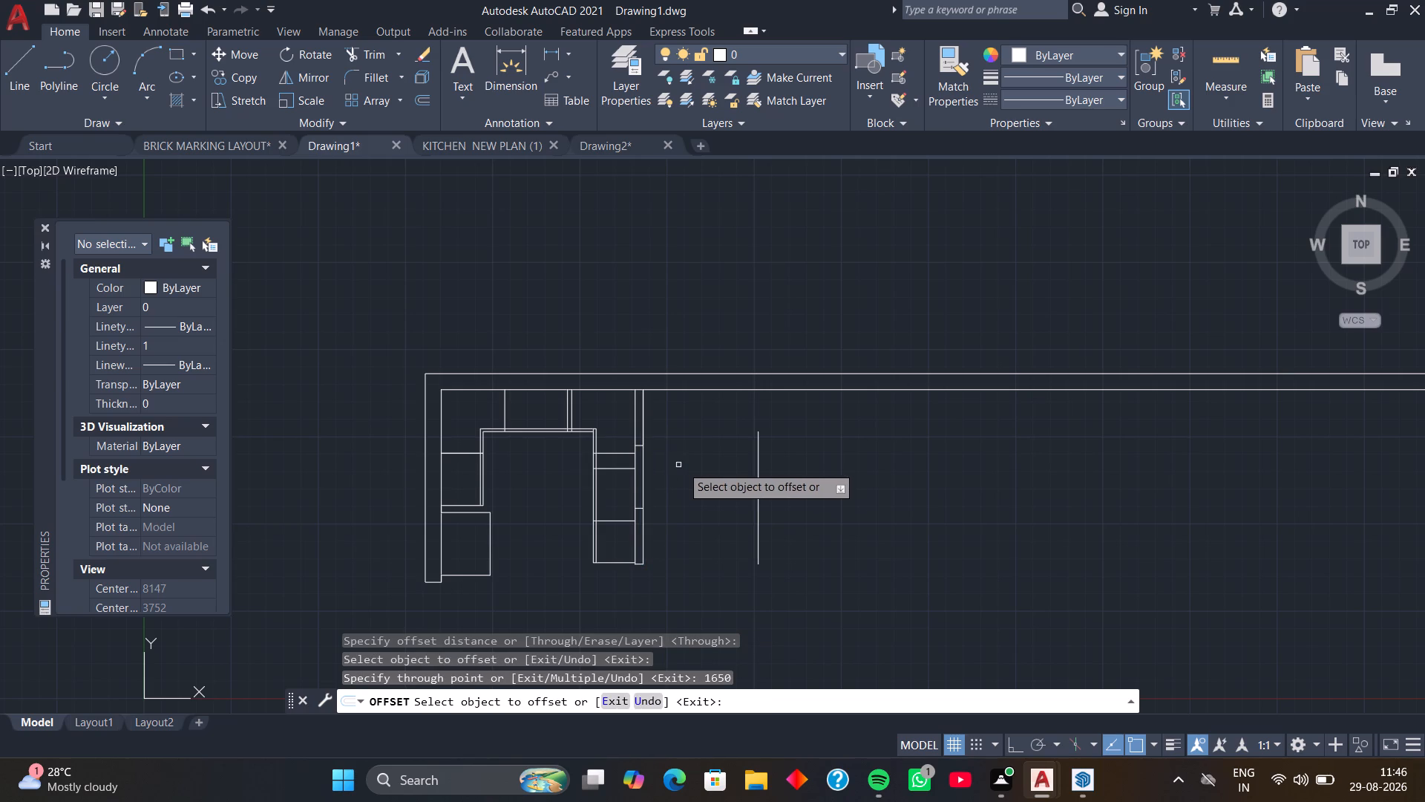
key("space")
Extend the new vertical line up through the inner wall line to the outer line of the long horizontal wall.
type("EX")
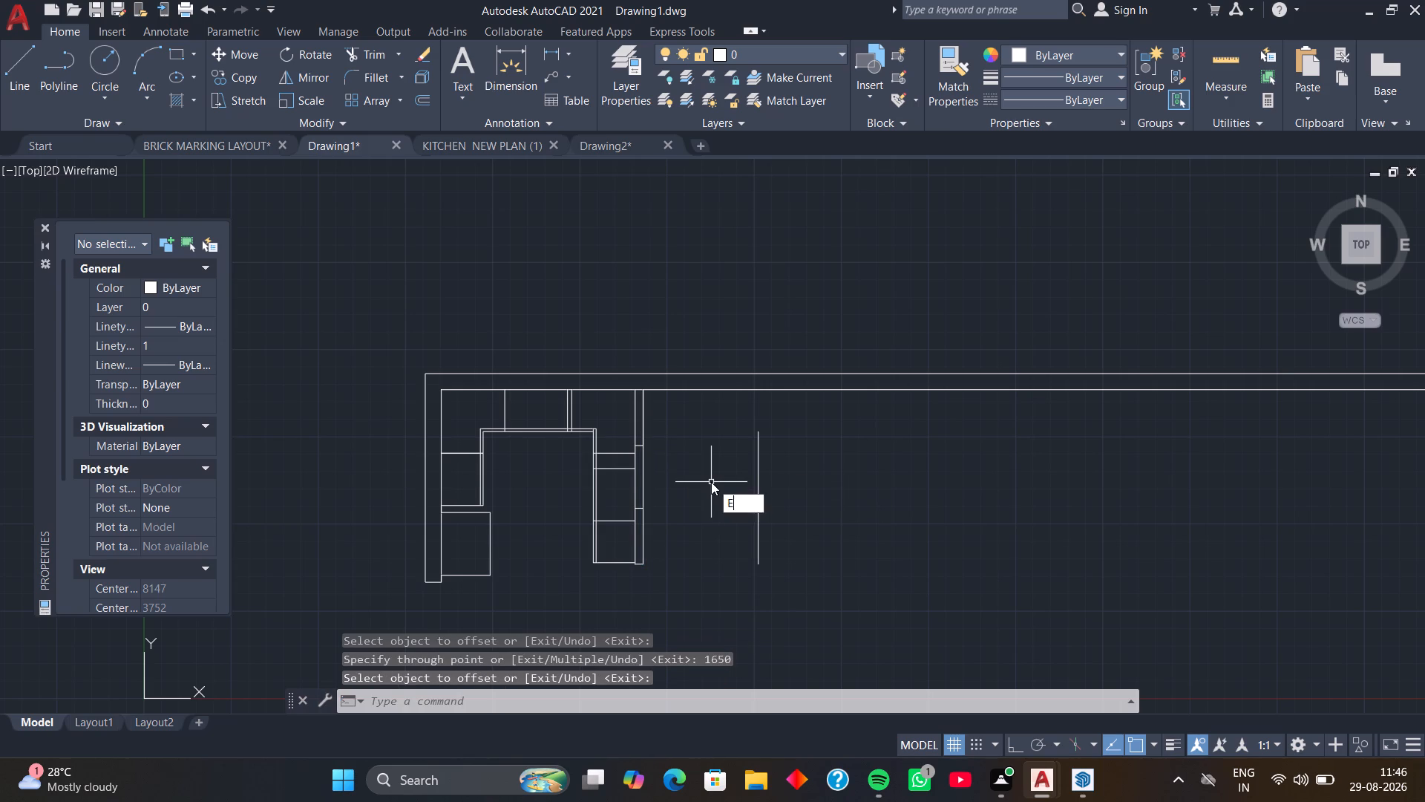
key("space")
left_click(756, 469)
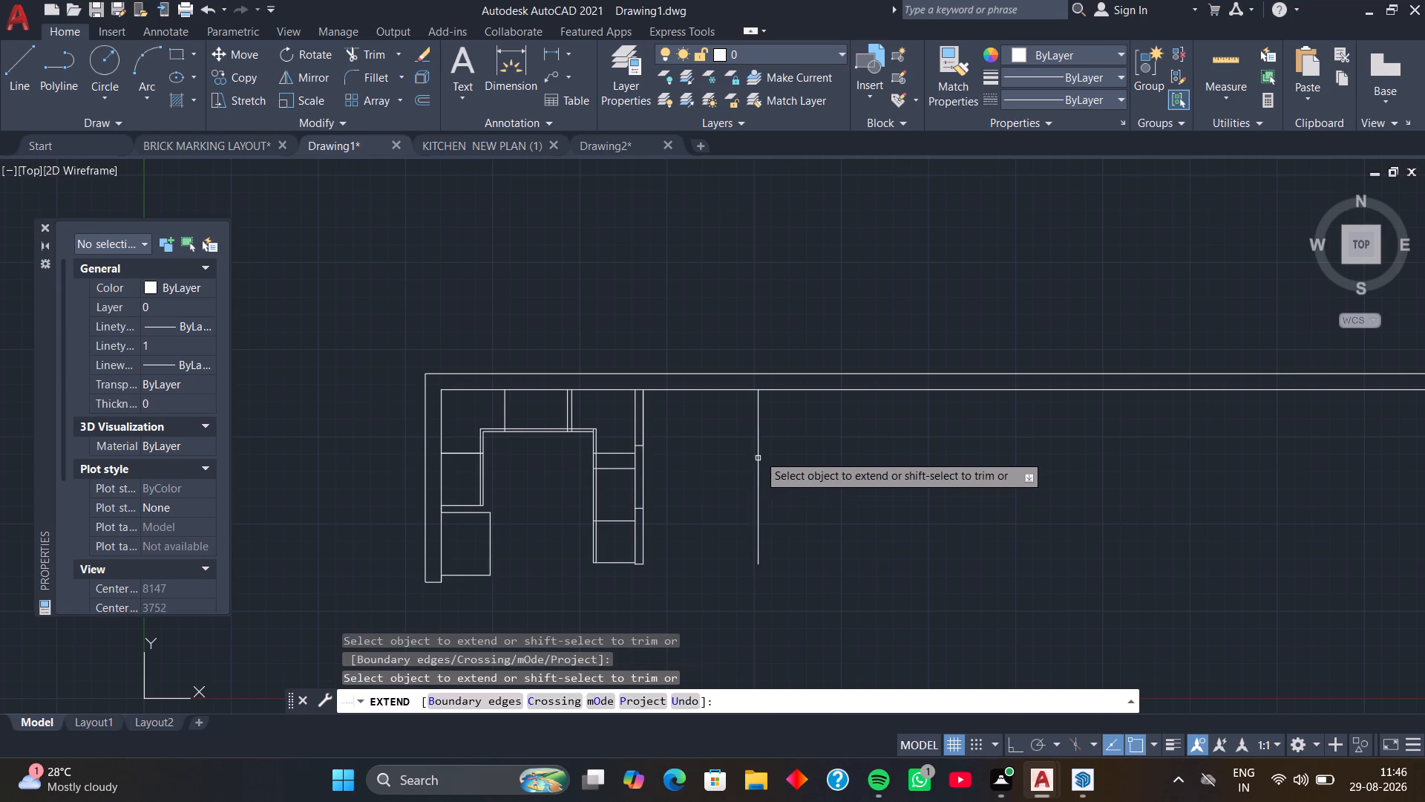
left_click(759, 437)
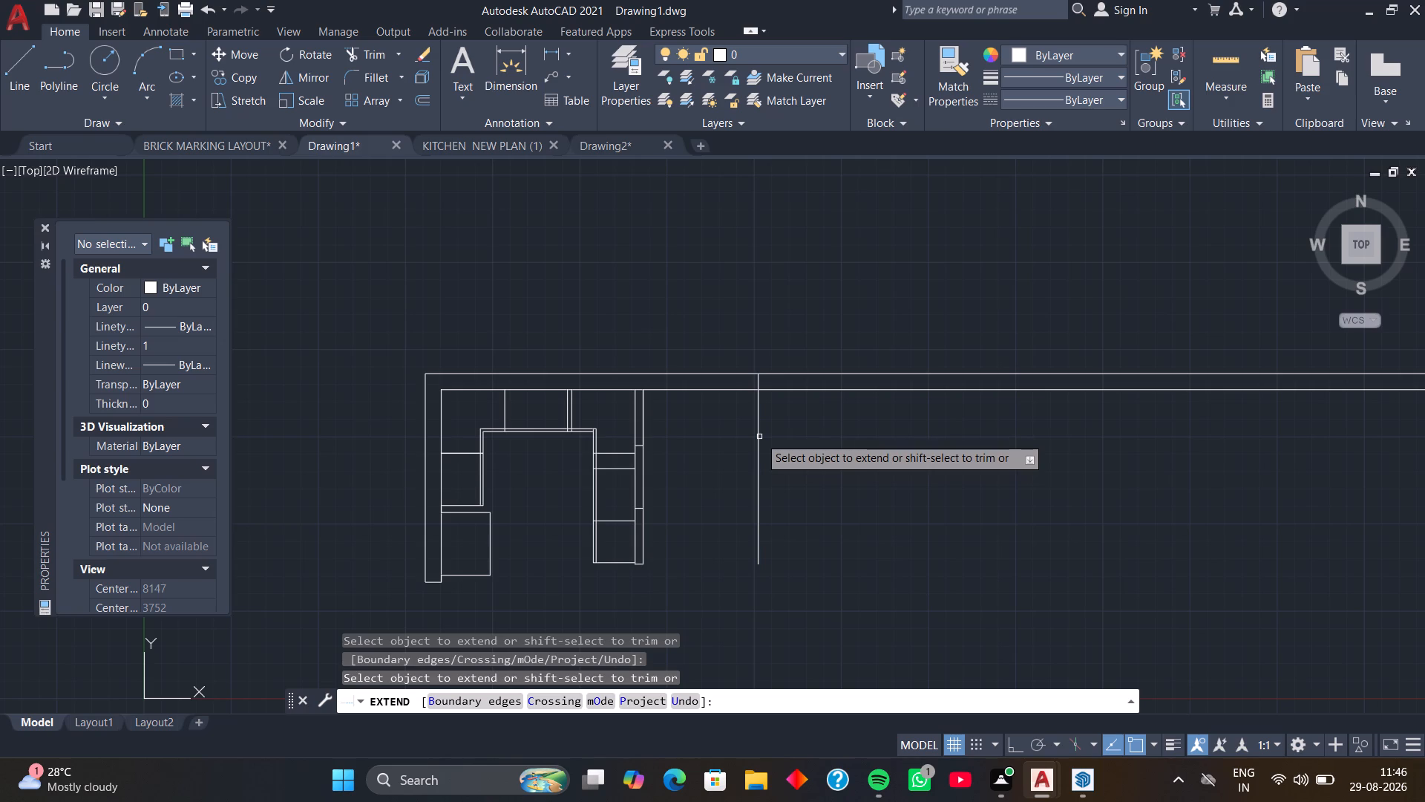
left_click(758, 437)
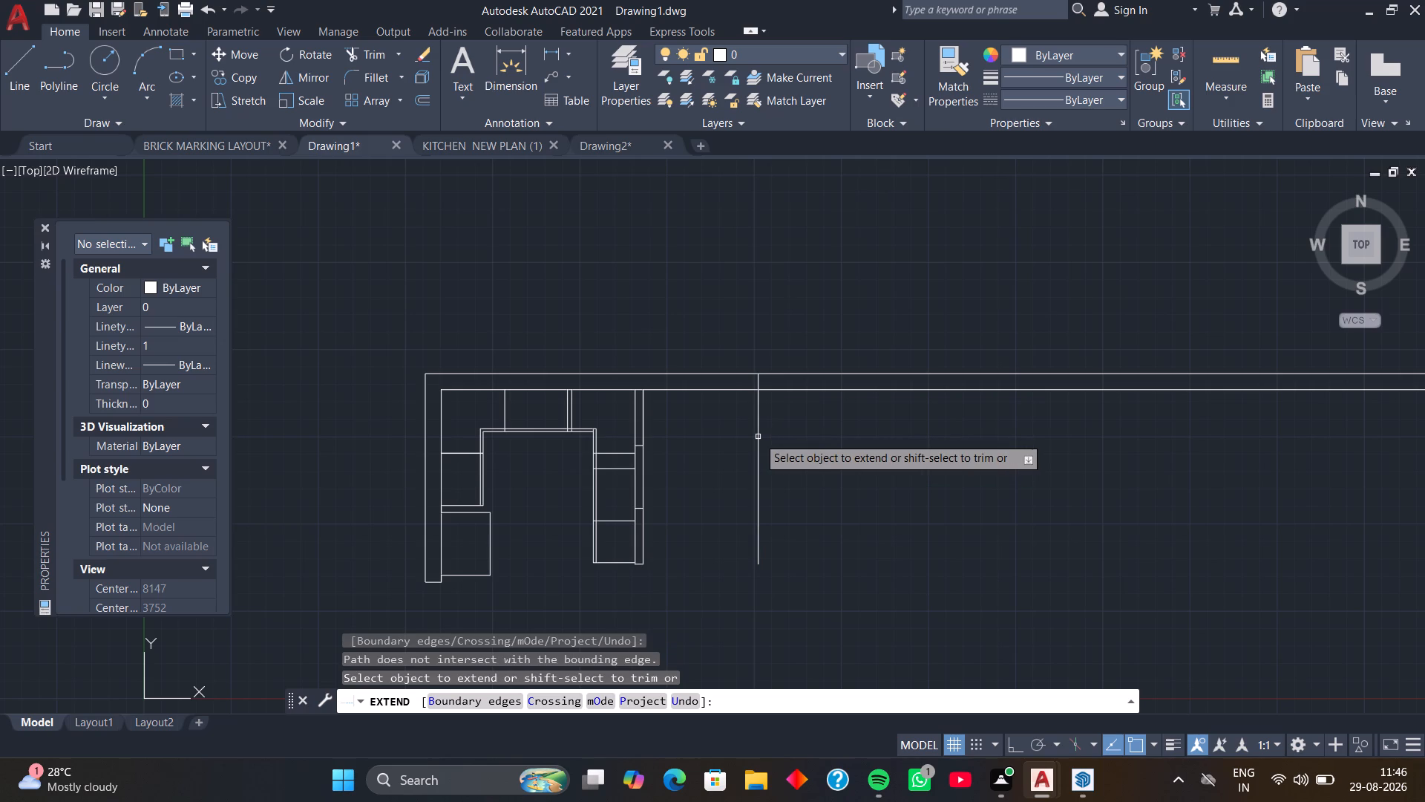
key("space")
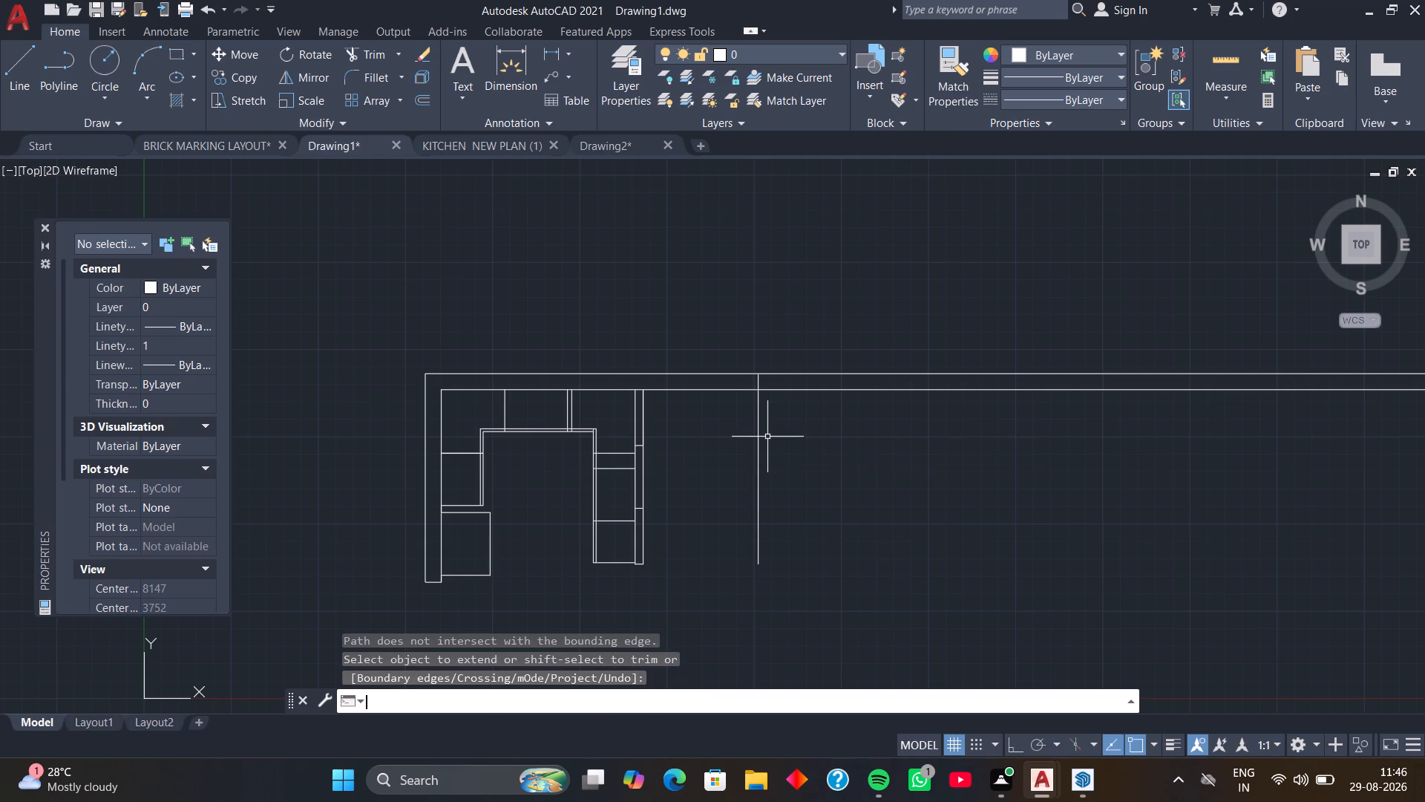
Offset the extended vertical line to its right to form the second face of the partition wall.
type("O")
key("space")
key("space")
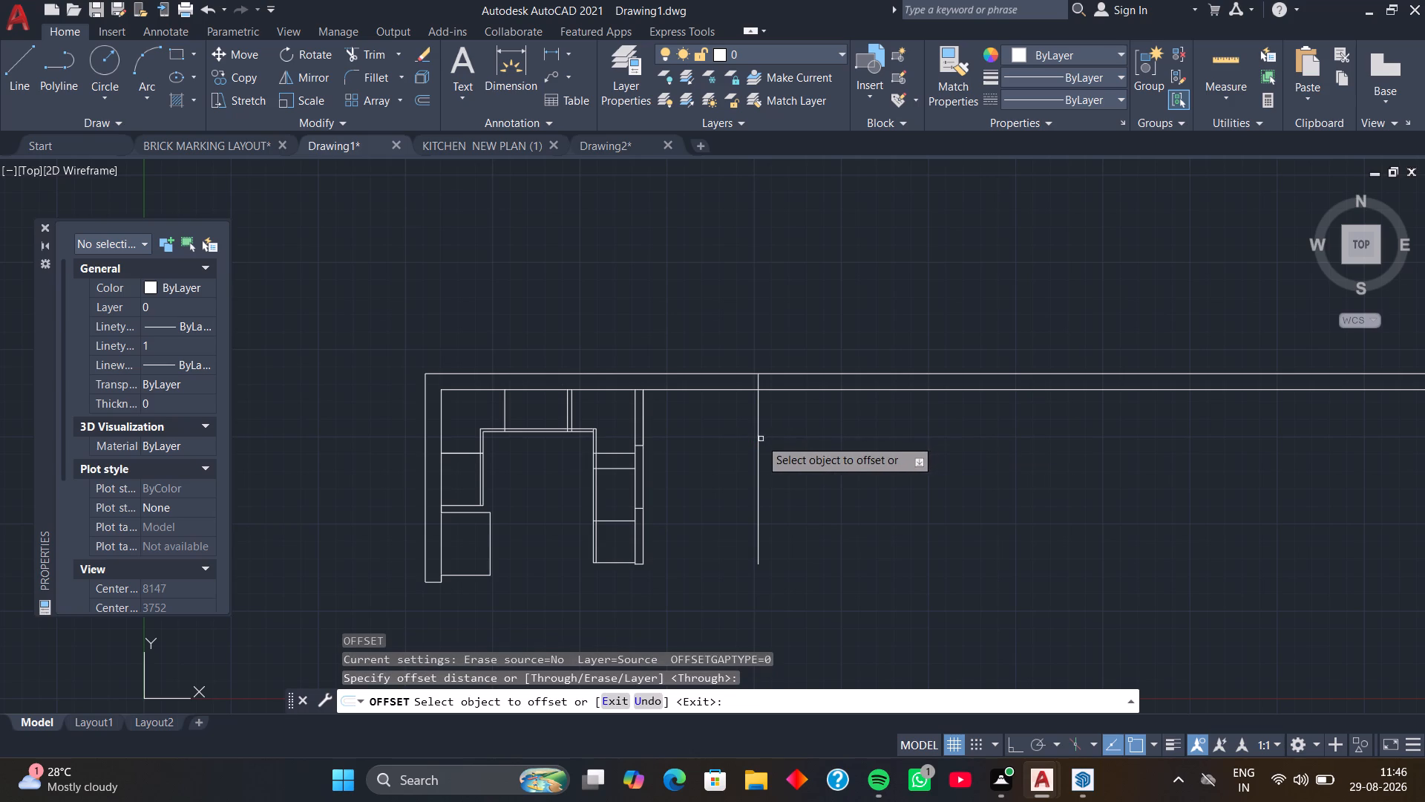
left_click(757, 439)
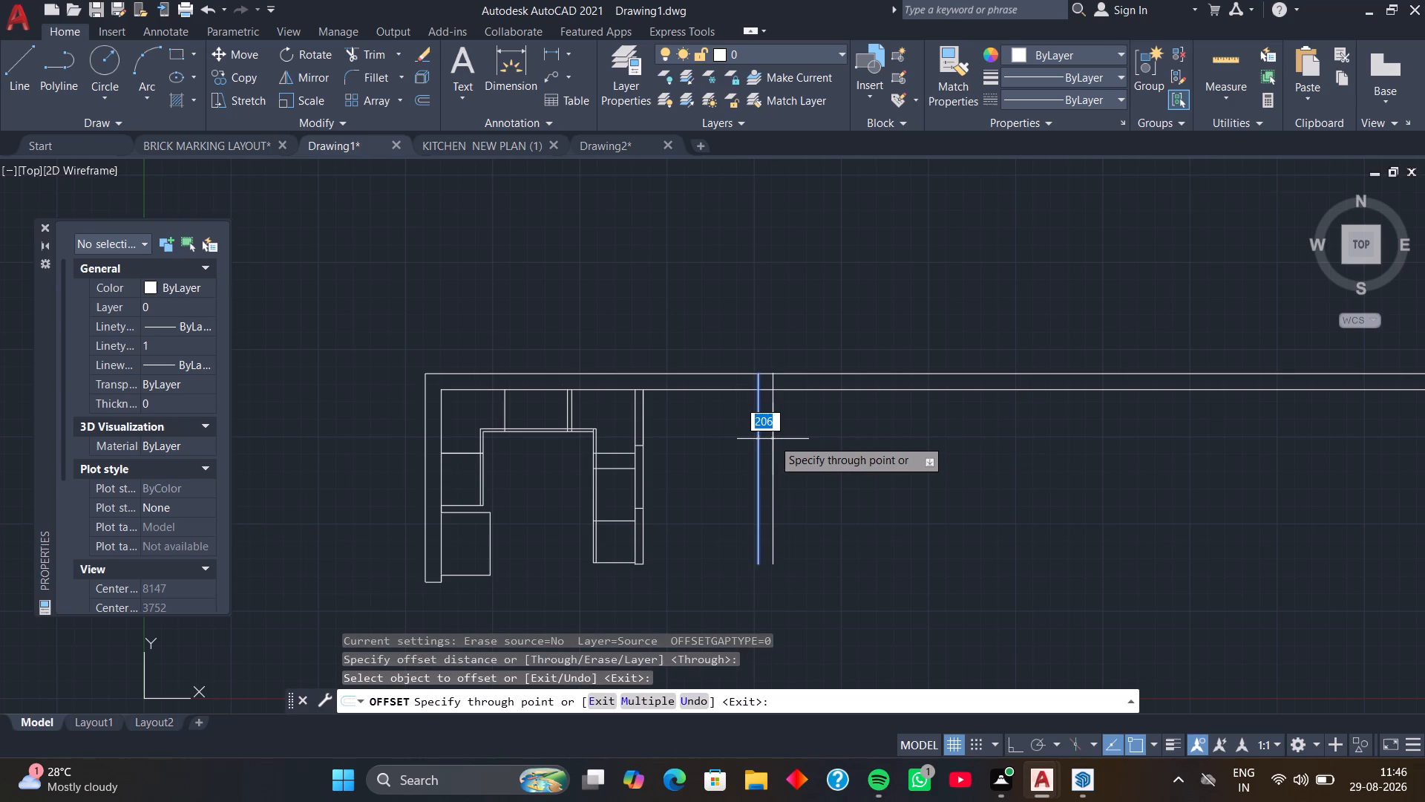
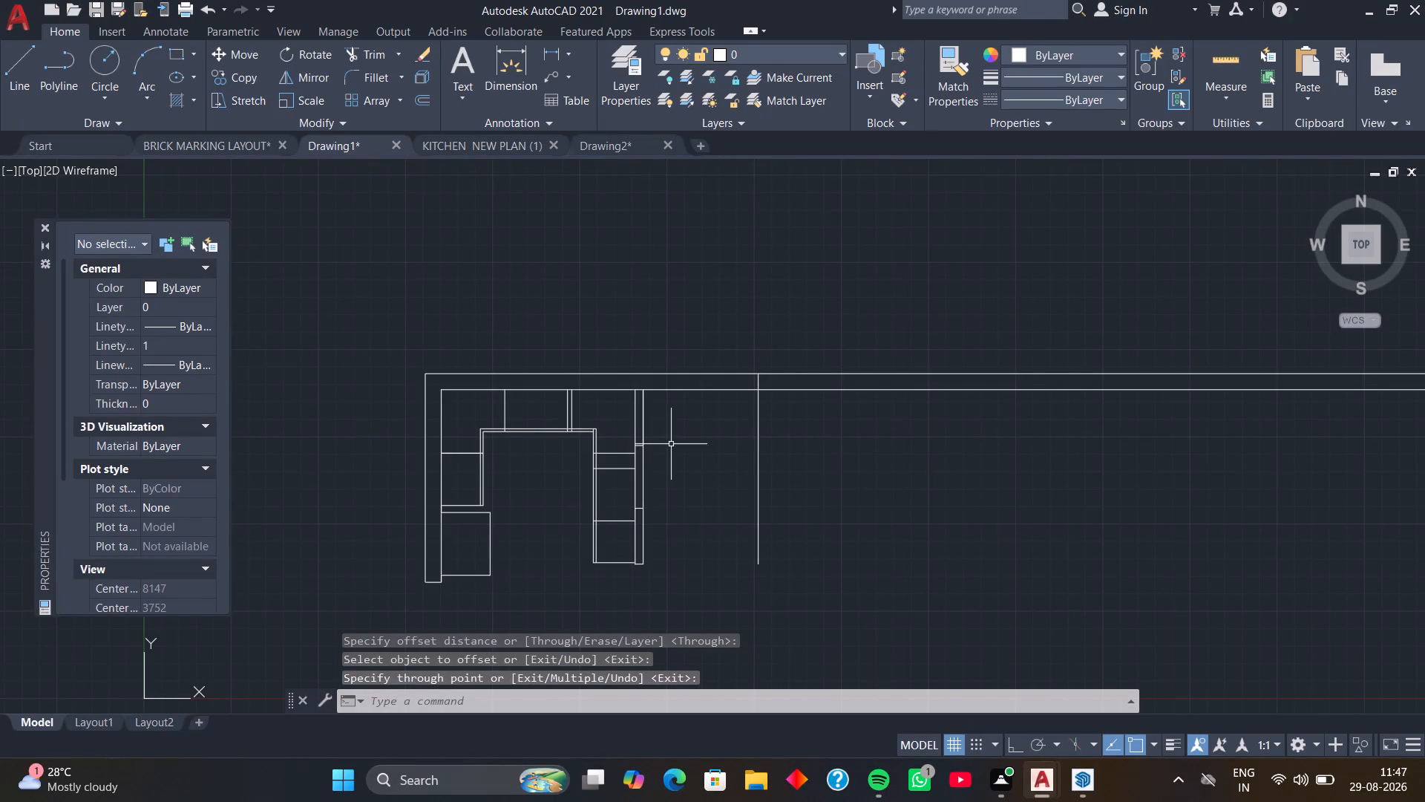
Add a linear dimension across the thickness of the thin wall beside the right-hand kitchen counter, along the inner top wall line.
left_click(549, 55)
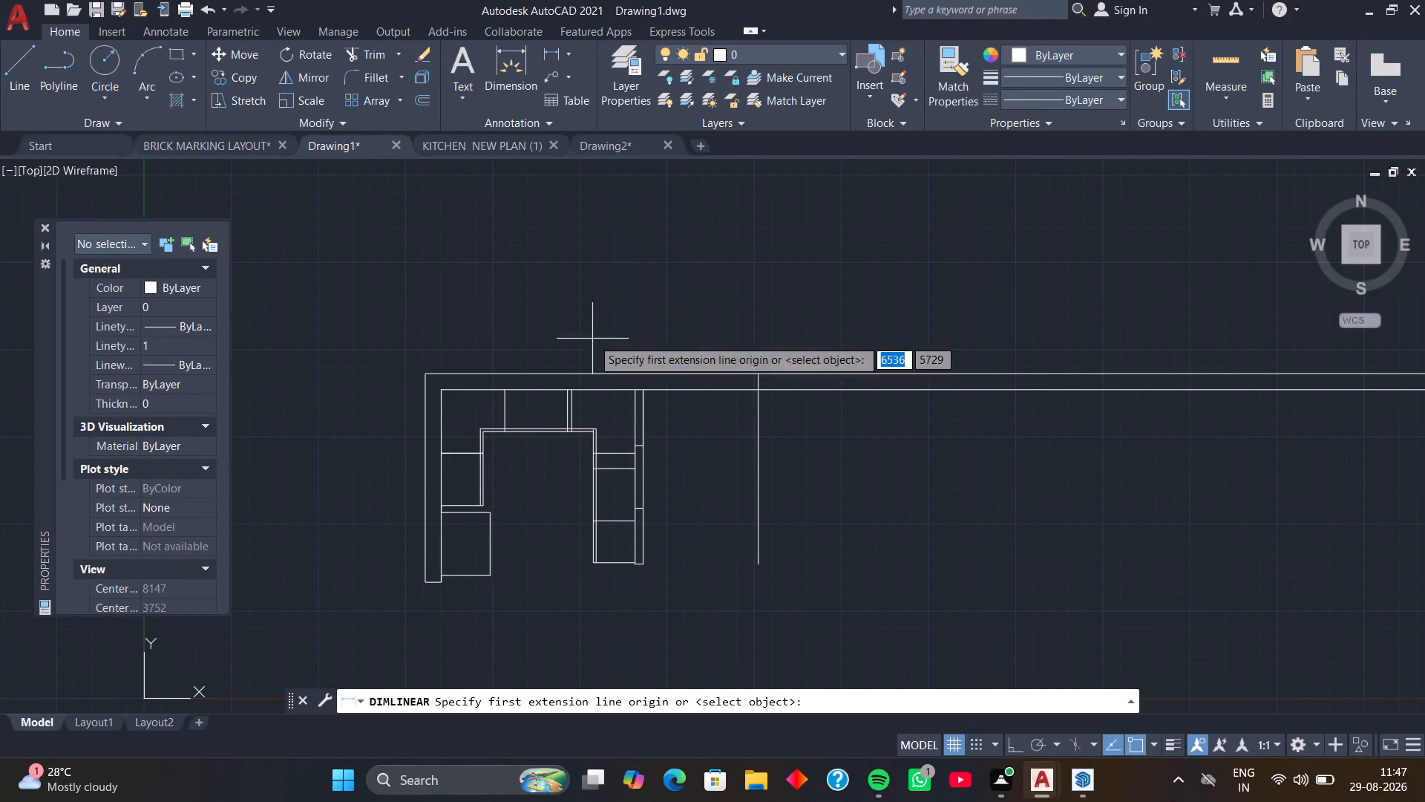
scroll(629, 384, "up", 2)
left_click(634, 397)
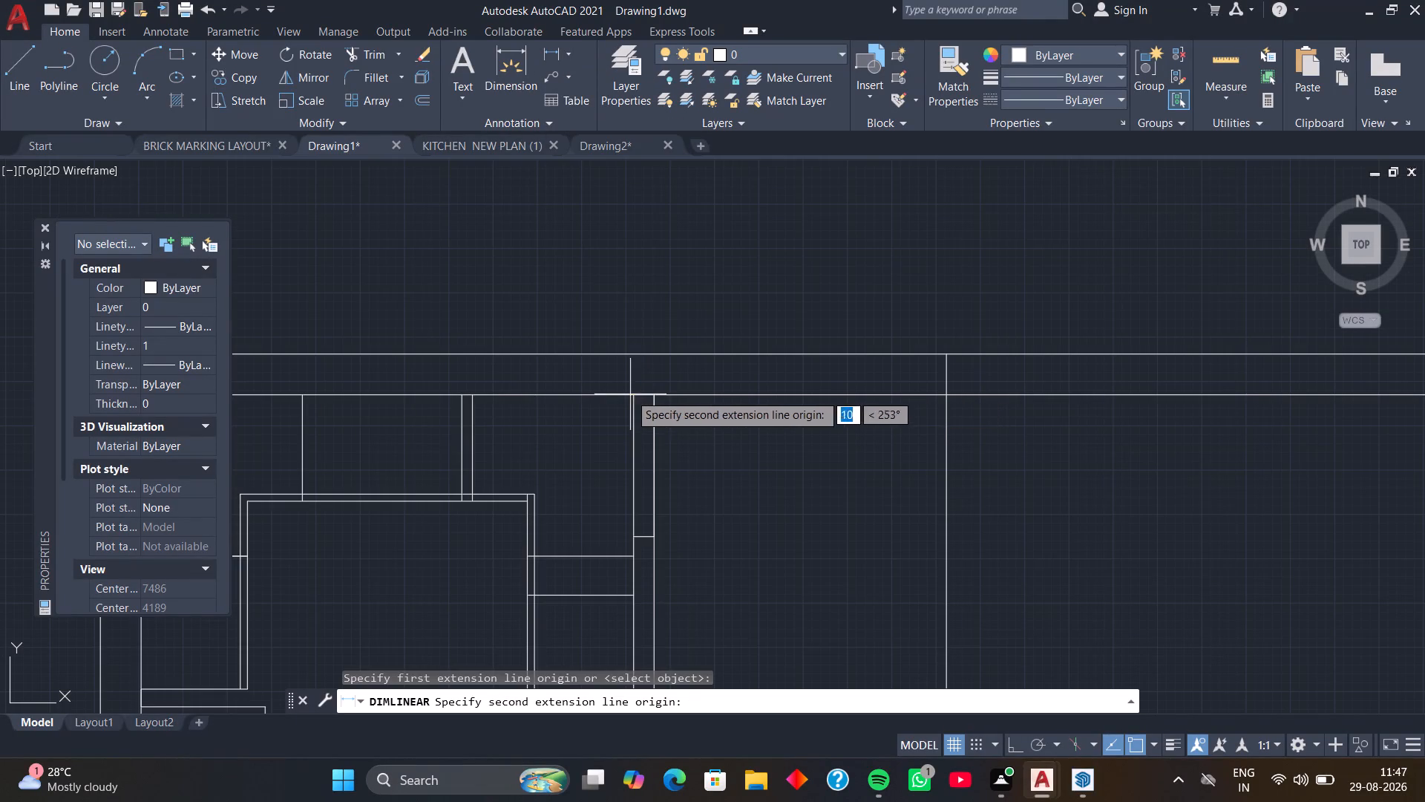
left_click(657, 397)
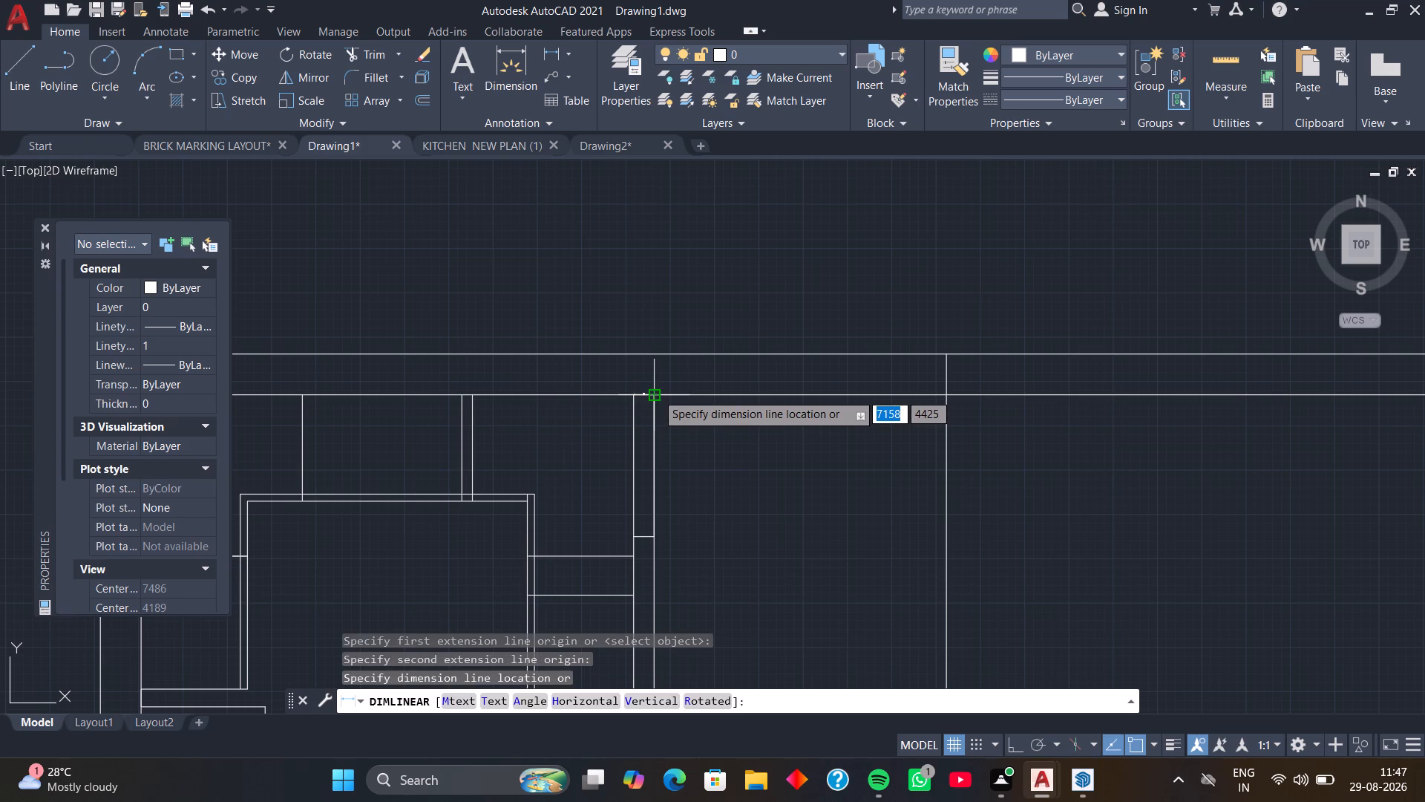
left_click(655, 388)
scroll(649, 395, "up", 7)
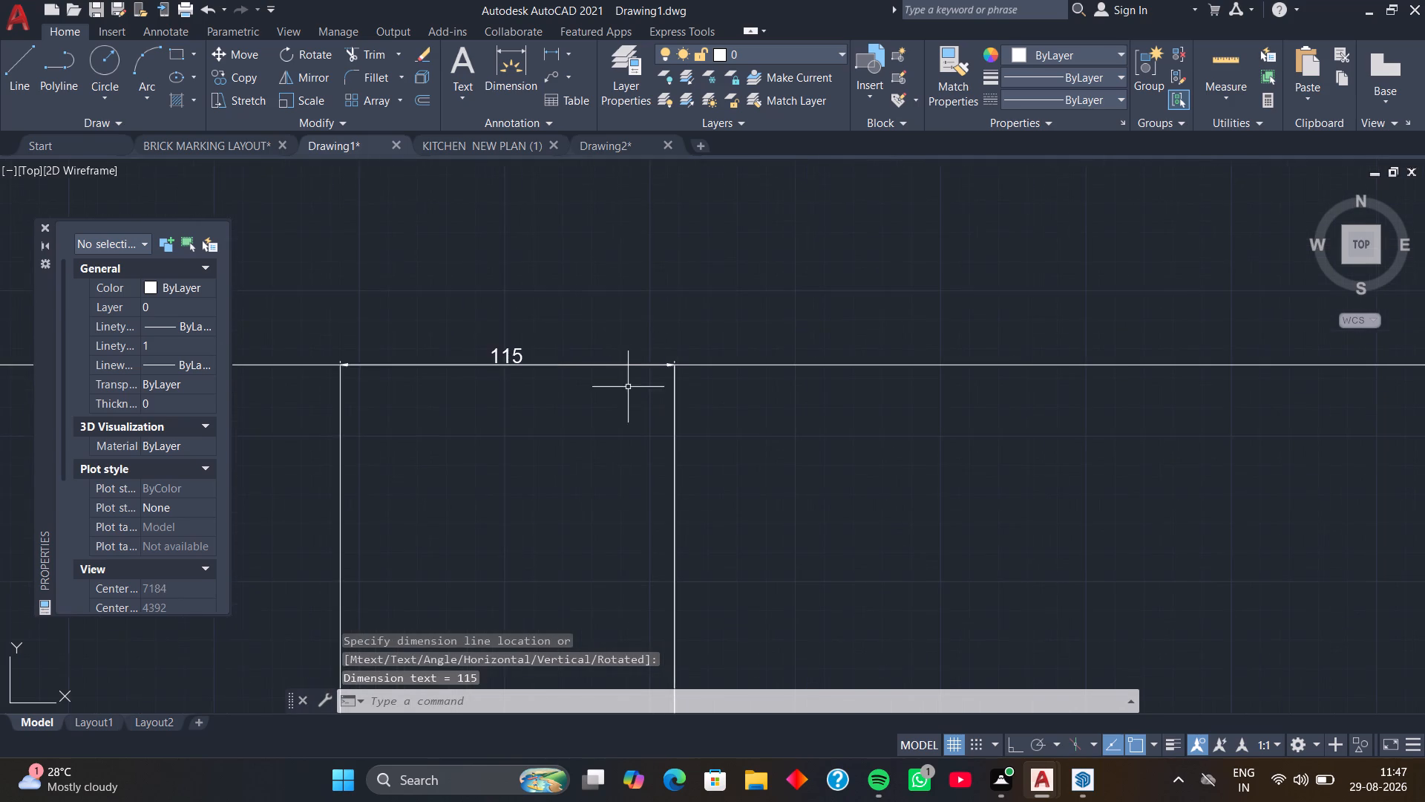
scroll(611, 373, "up", 1)
scroll(586, 382, "down", 1)
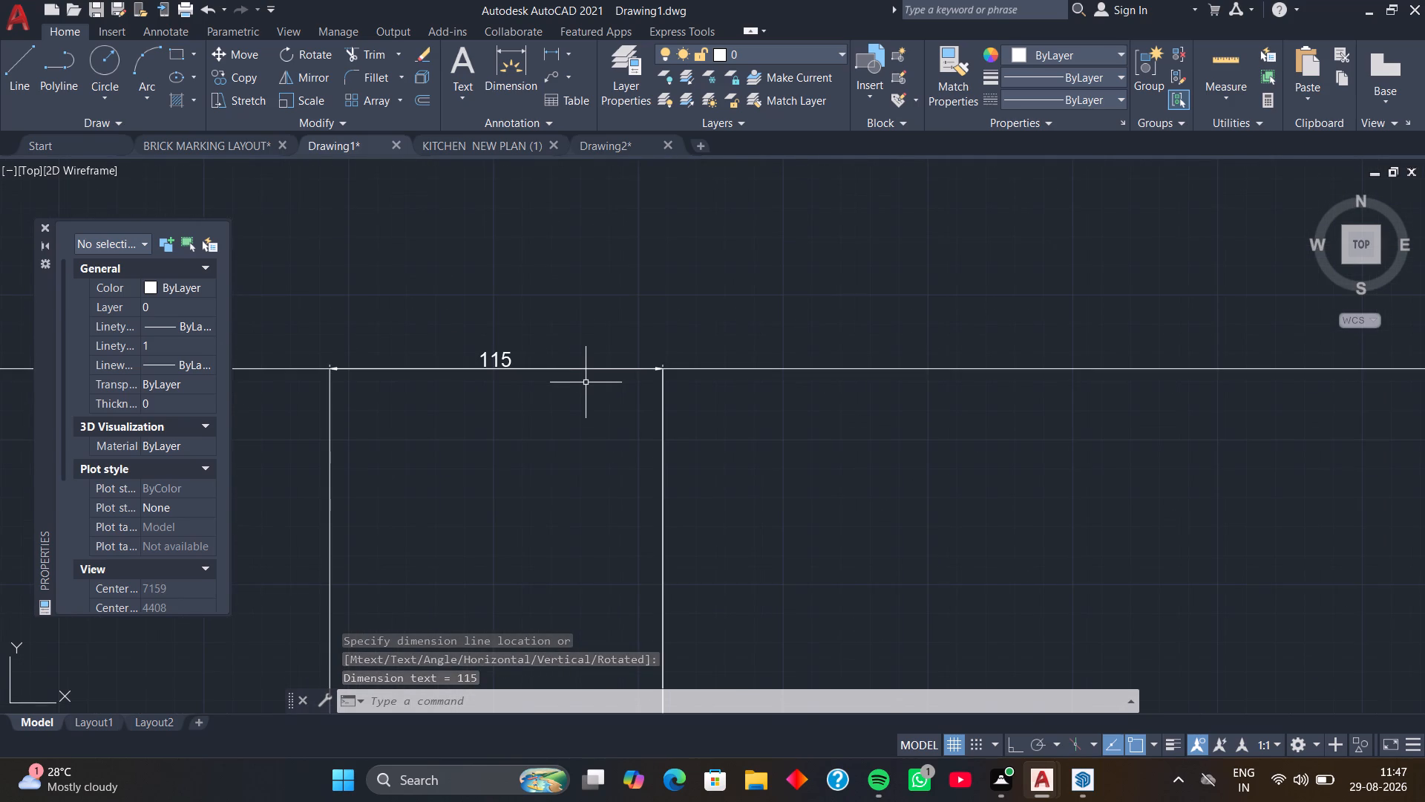
Set the ISO-25 dimension style's text height to 20 and make the style current.
type("D")
key("space")
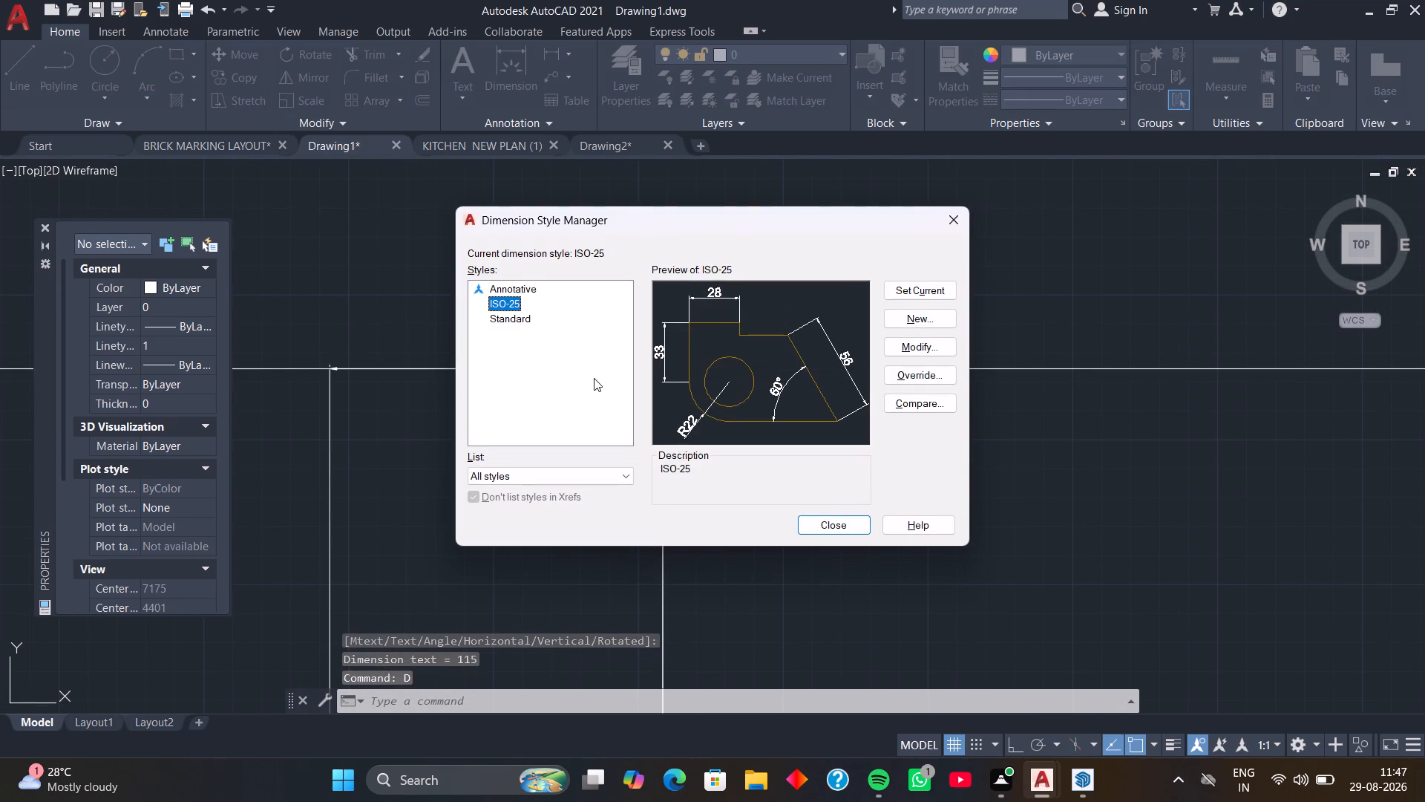
left_click(928, 345)
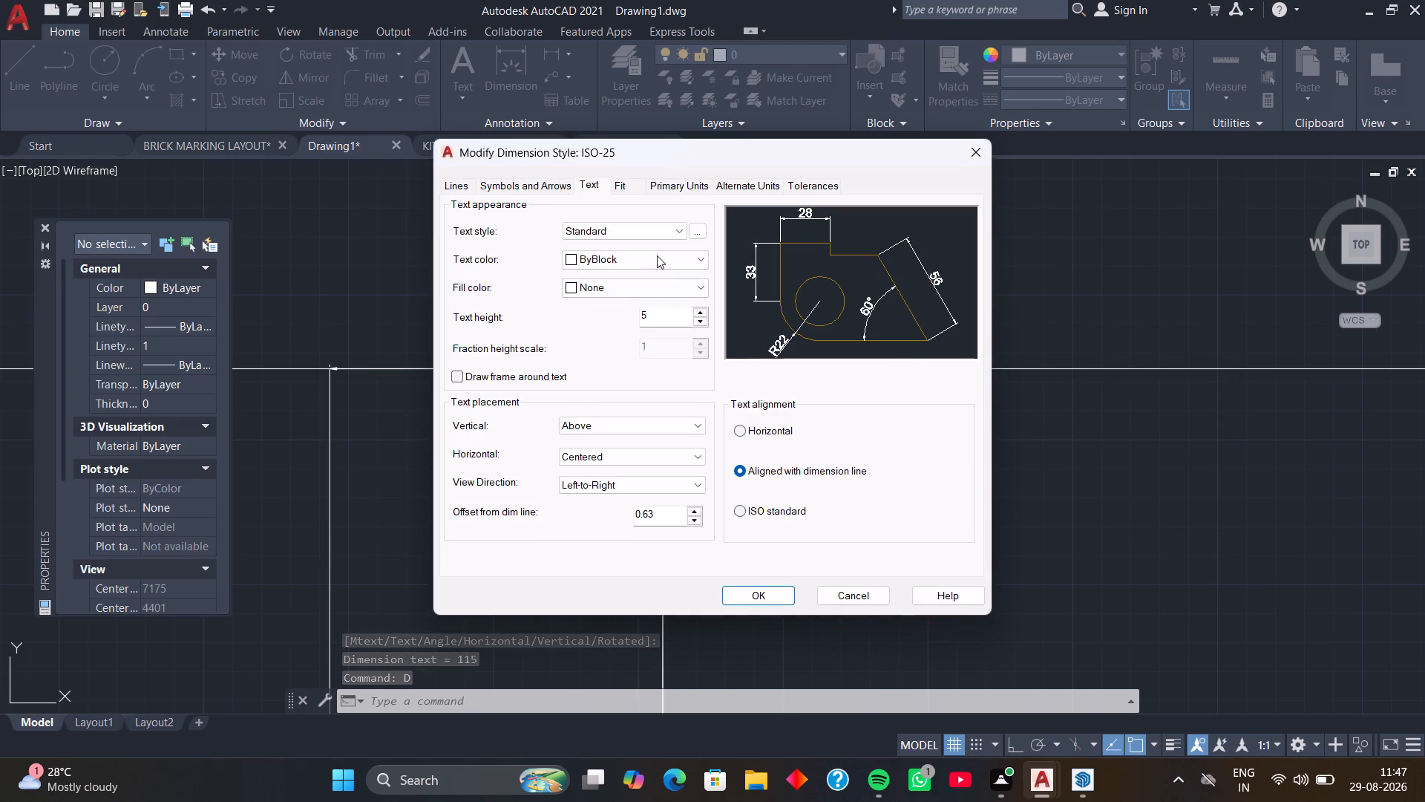
left_click(666, 316)
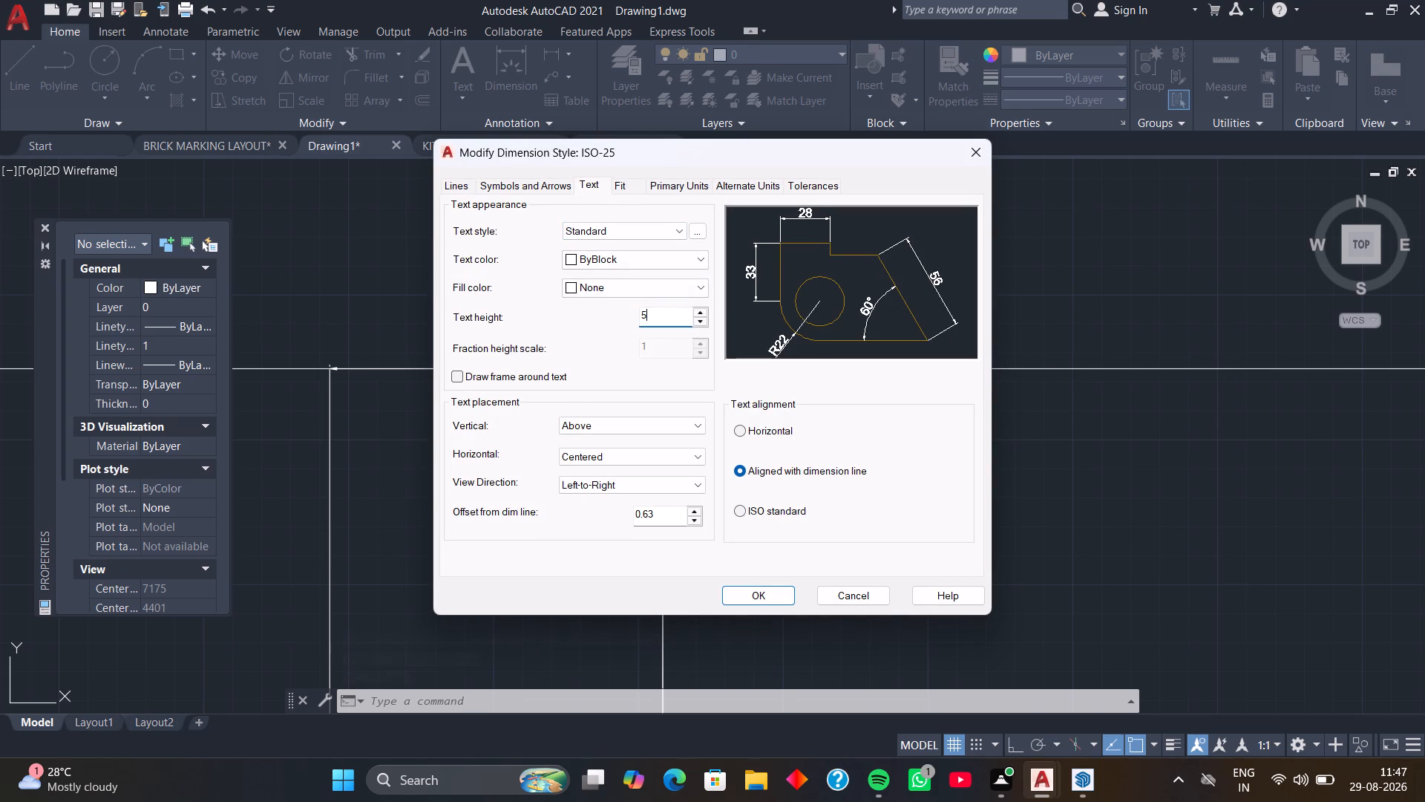
key("BackSpace")
type("20")
key("Return")
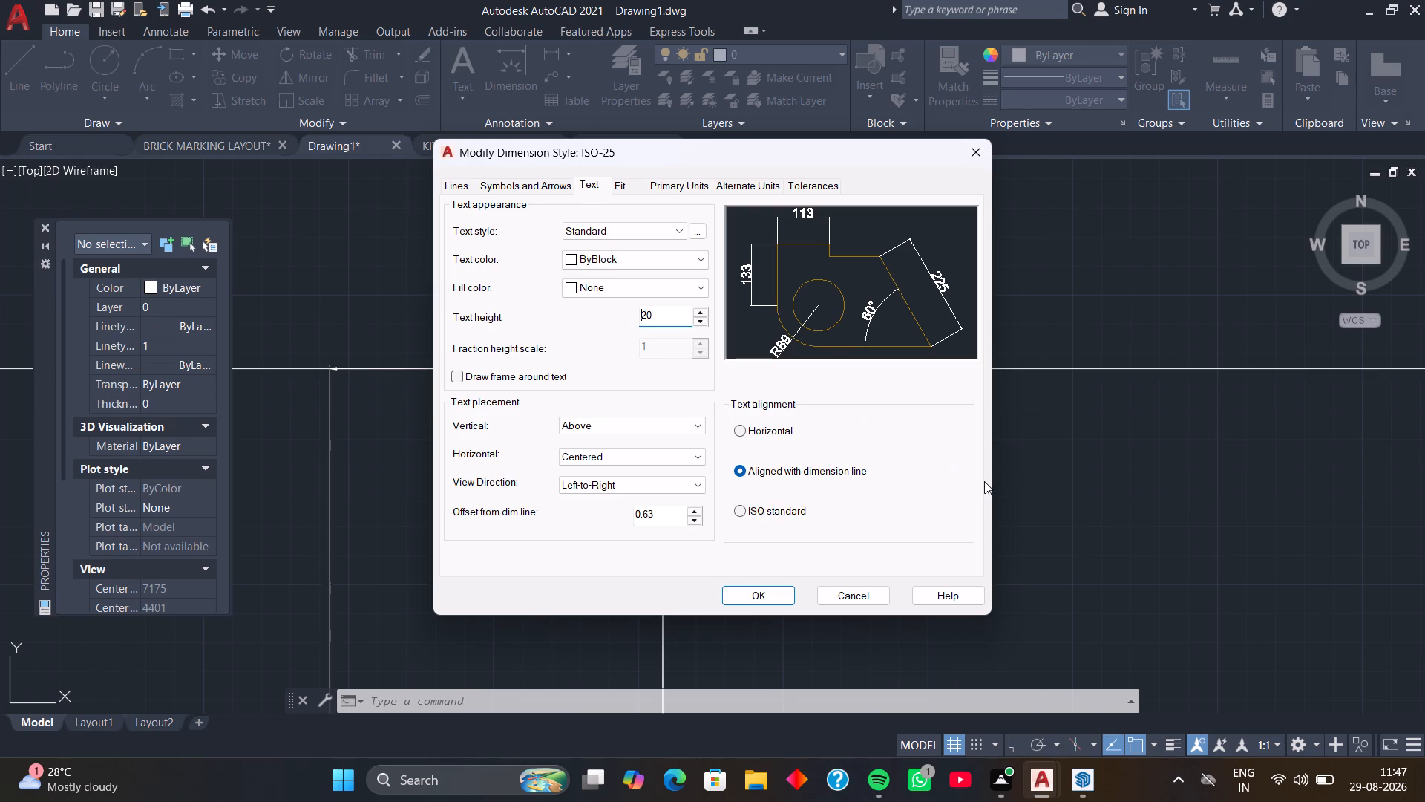
left_click(776, 595)
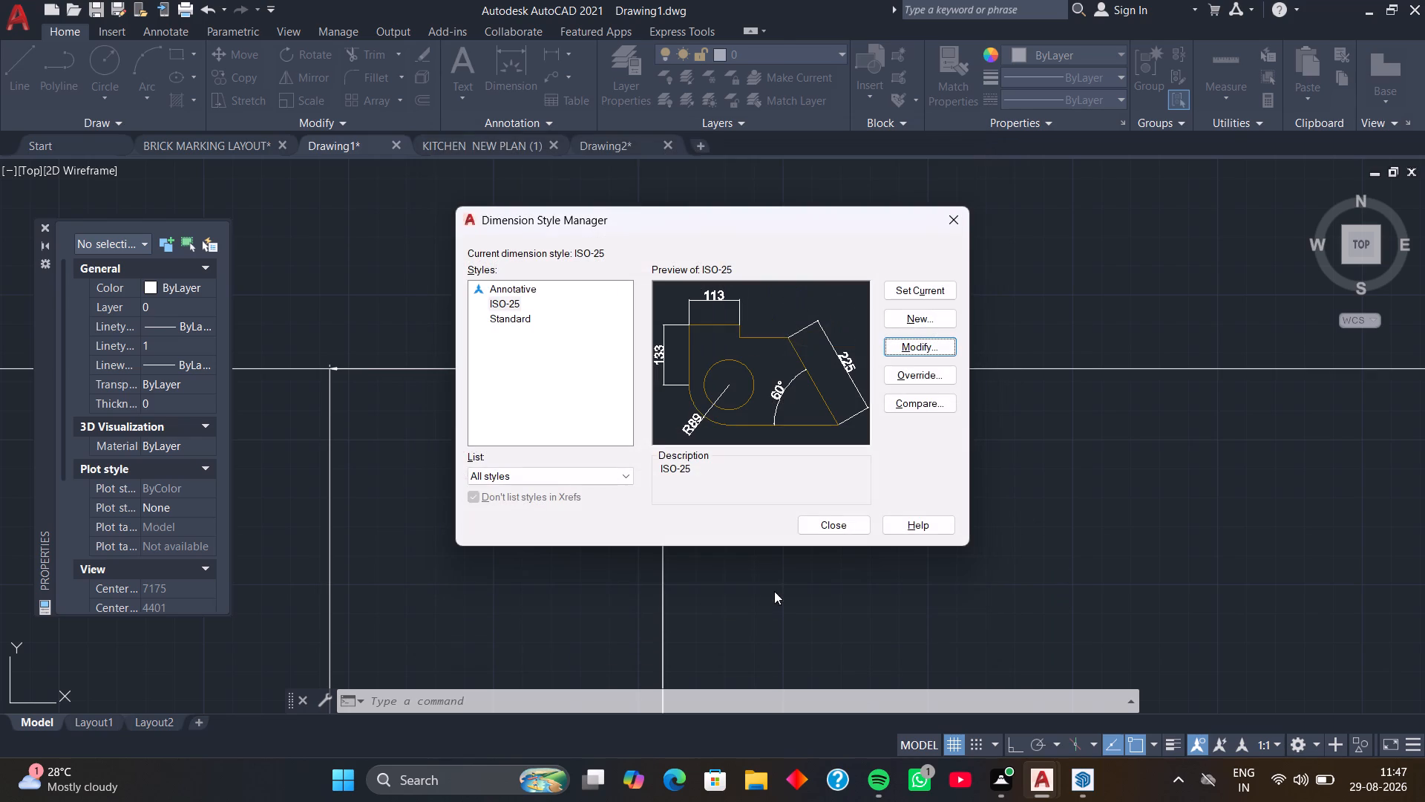
left_click(934, 289)
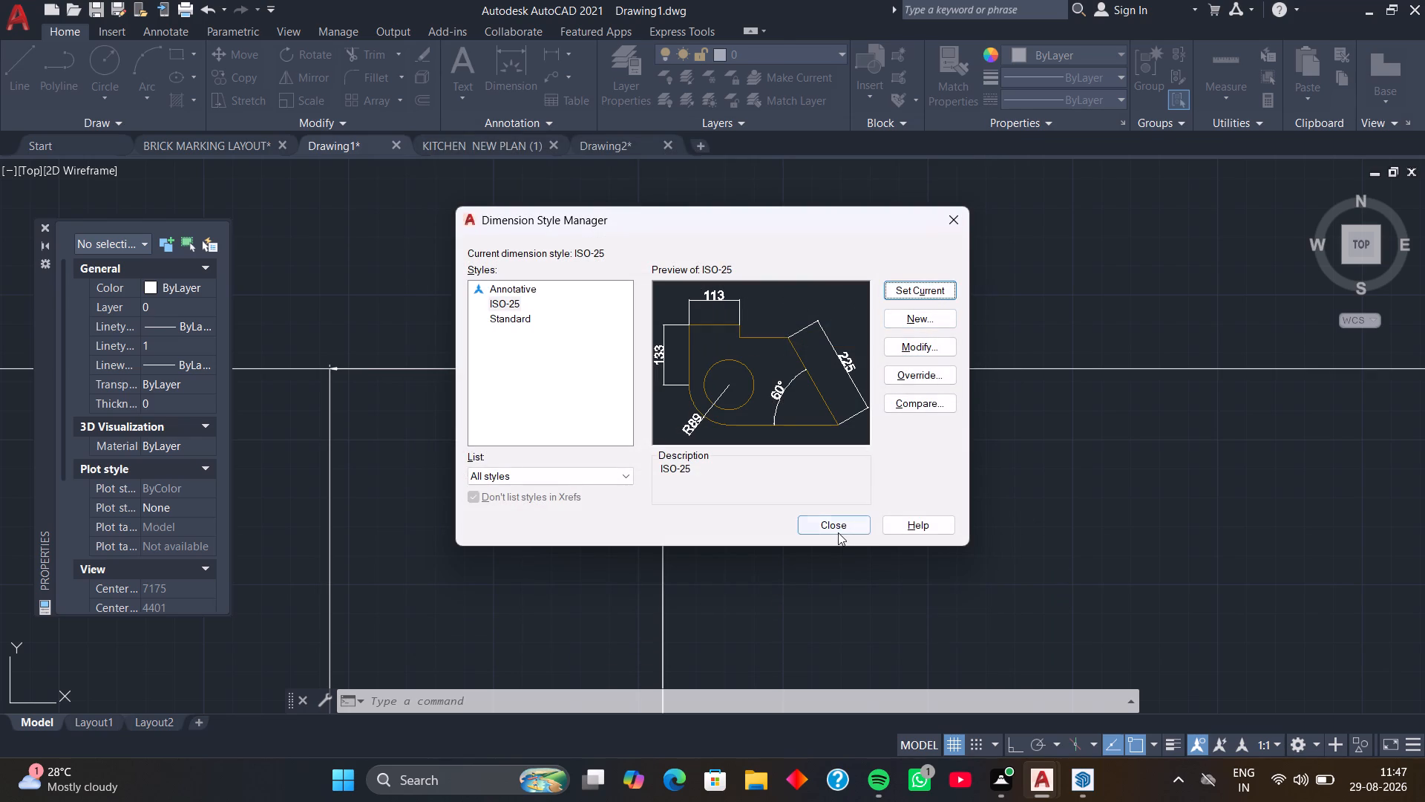
left_click(838, 529)
Offset the extended vertical partition line by 115 to its right, away from the kitchen.
scroll(730, 473, "down", 3)
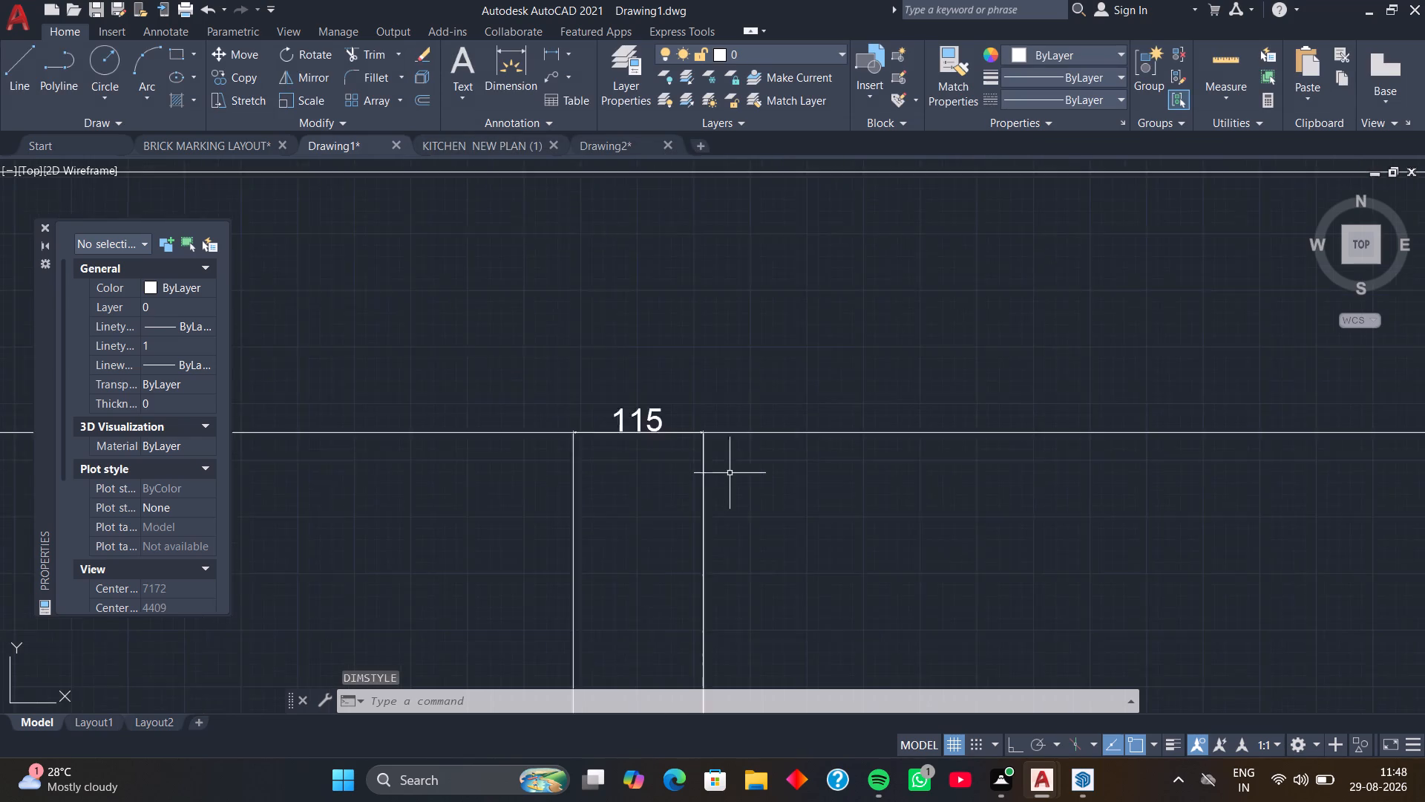
middle_click_drag(730, 473, 709, 389)
scroll(730, 419, "down", 2)
middle_click_drag(765, 452, 678, 433)
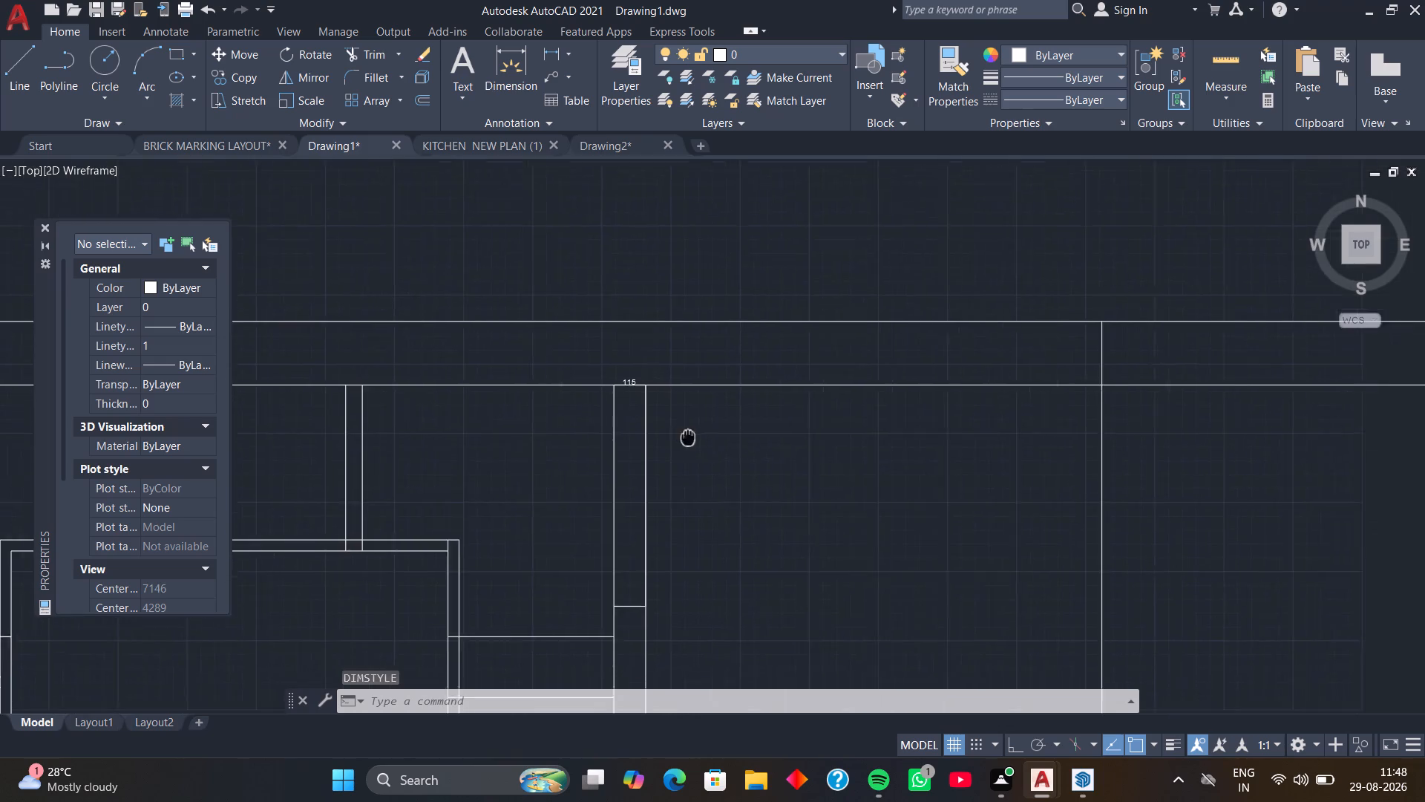
middle_click_drag(678, 433, 632, 415)
middle_click_drag(707, 437, 587, 424)
key("o")
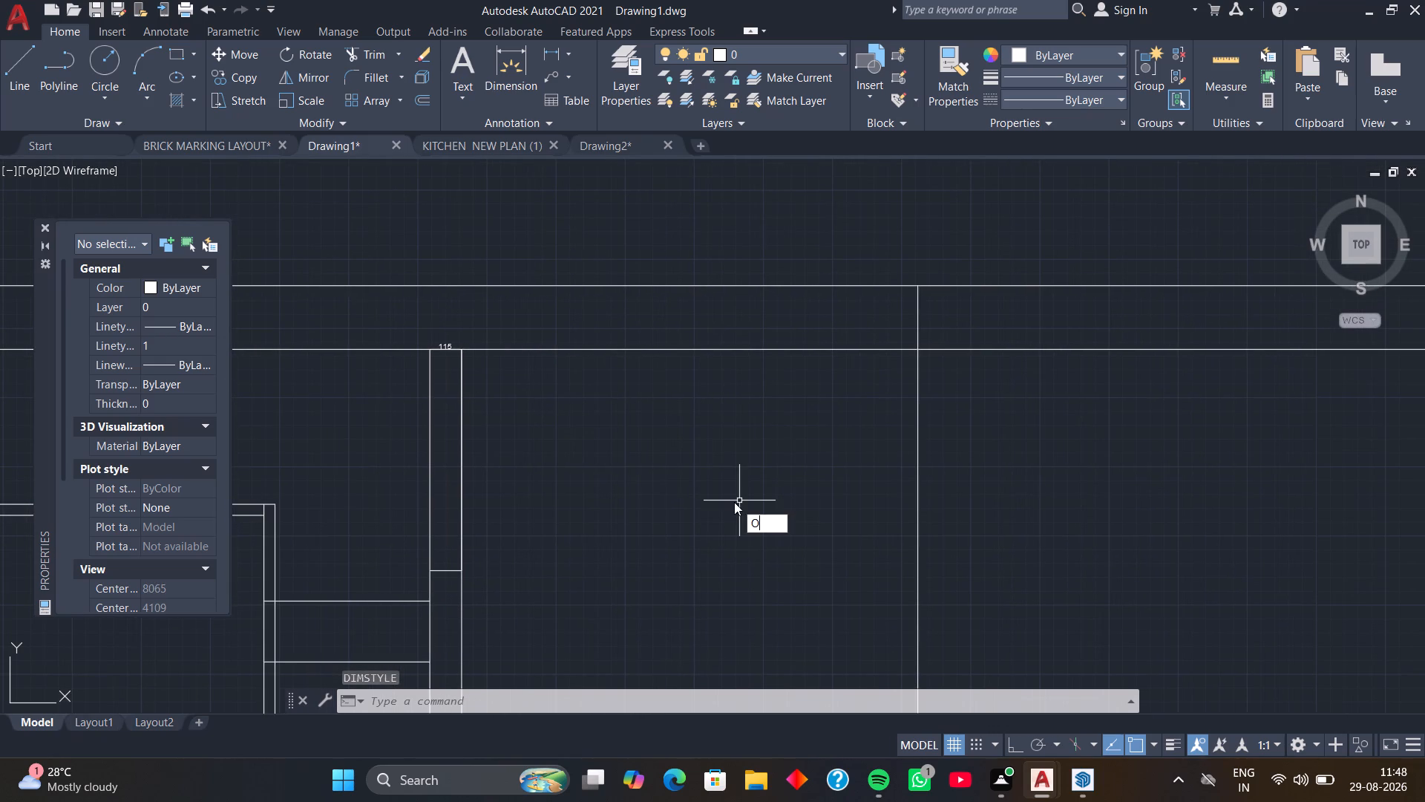
key("space")
key("space")
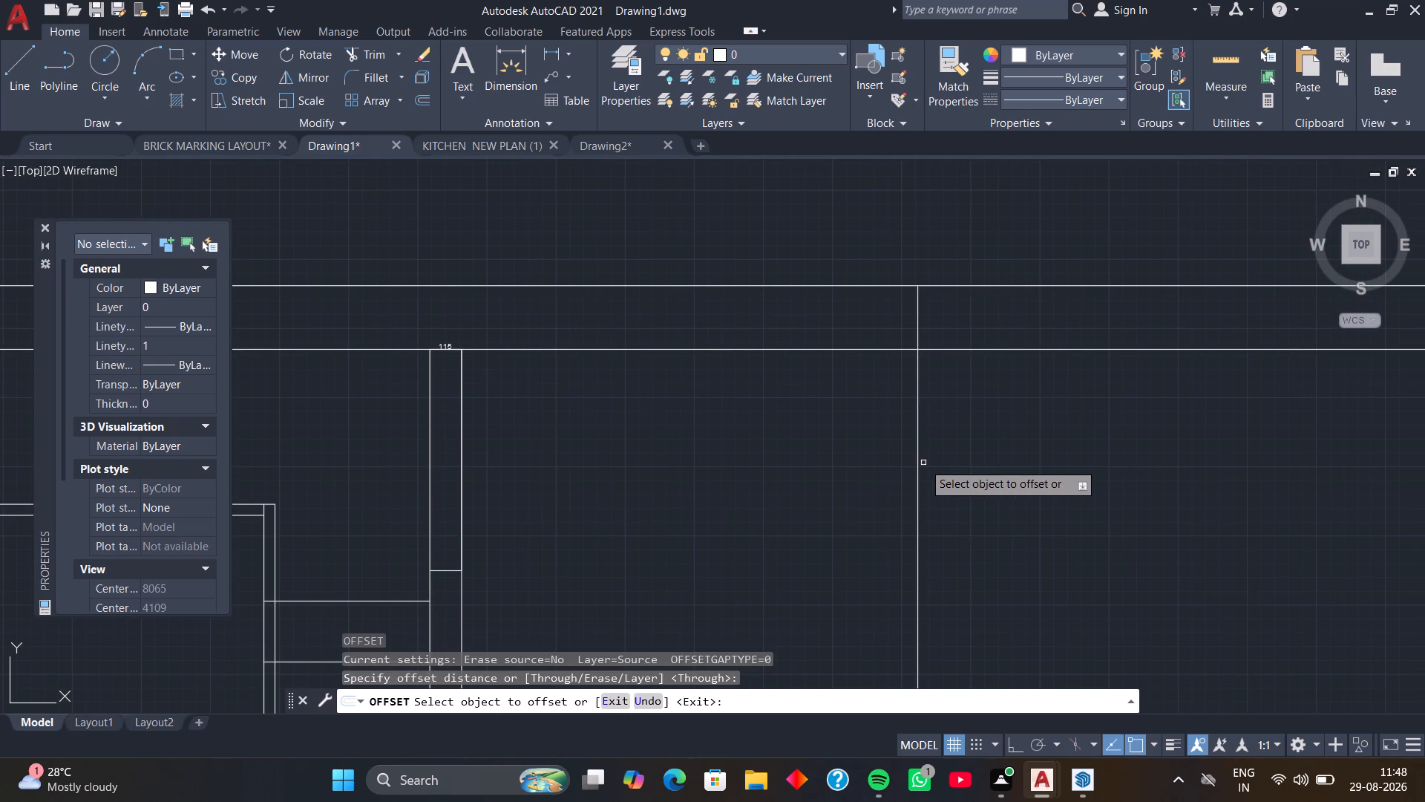
left_click(920, 463)
type("115")
key("Return")
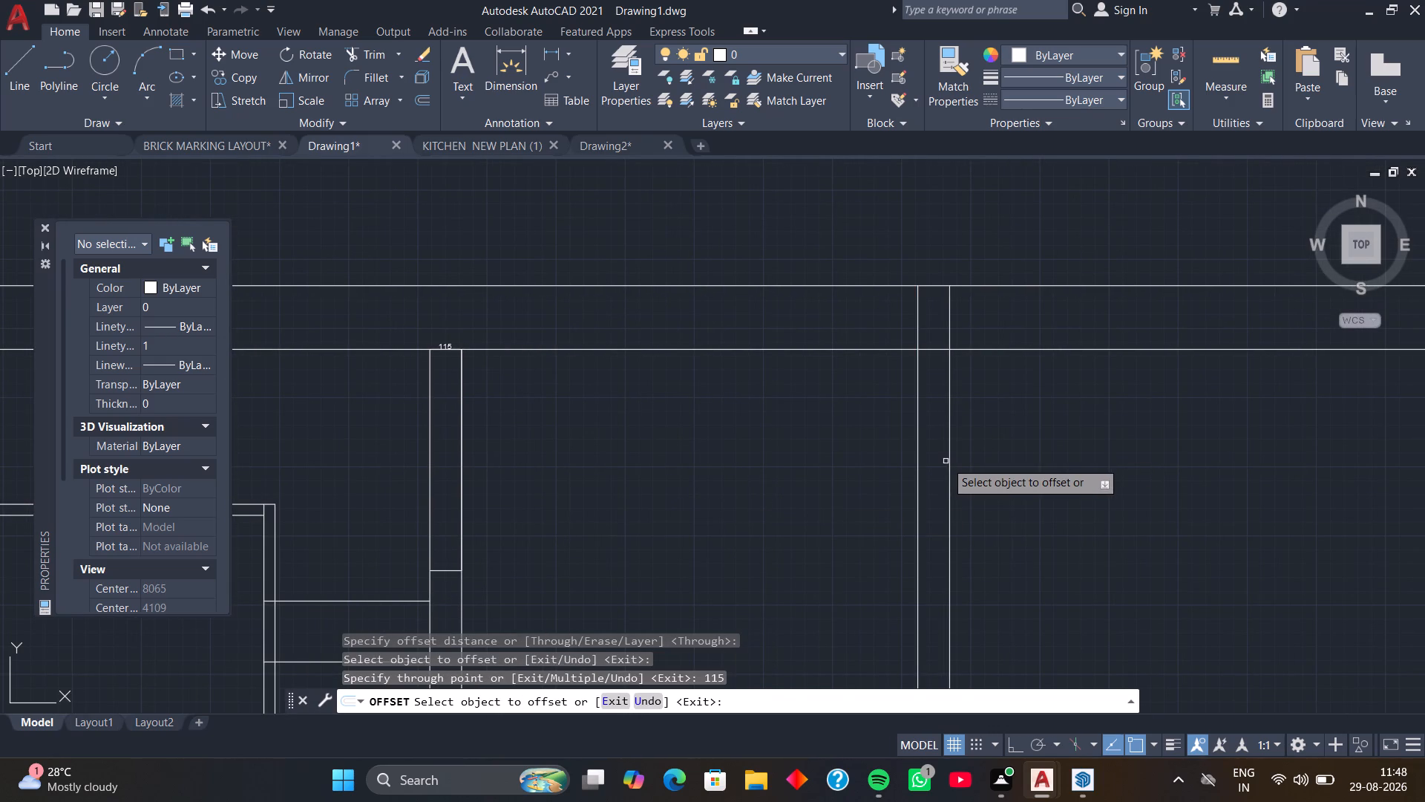
key("space")
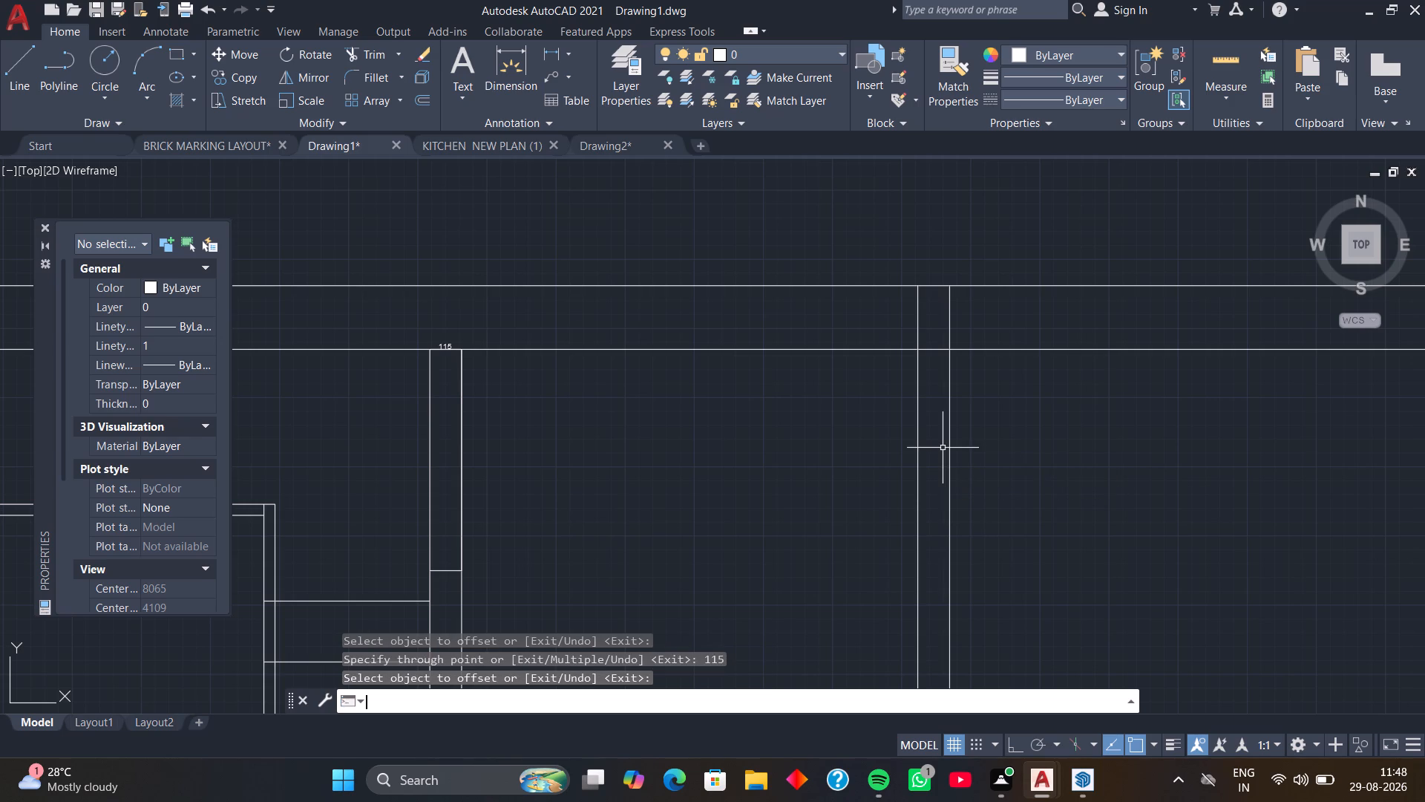
Trim both long top wall lines beyond the new outer partition line, and the inner partition line's piece between the top wall's faces.
type("TR")
key("space")
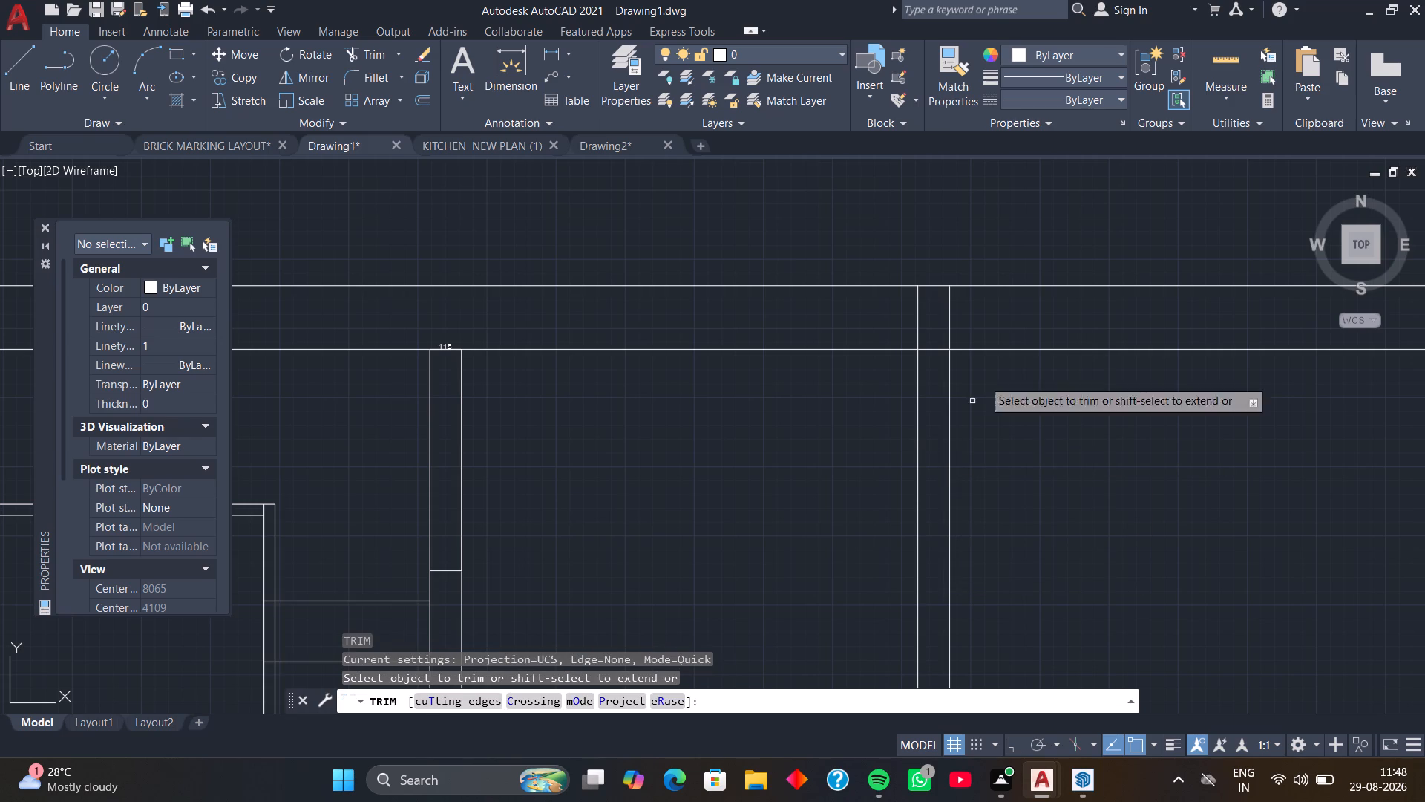
left_click_drag(1009, 267, 1033, 379)
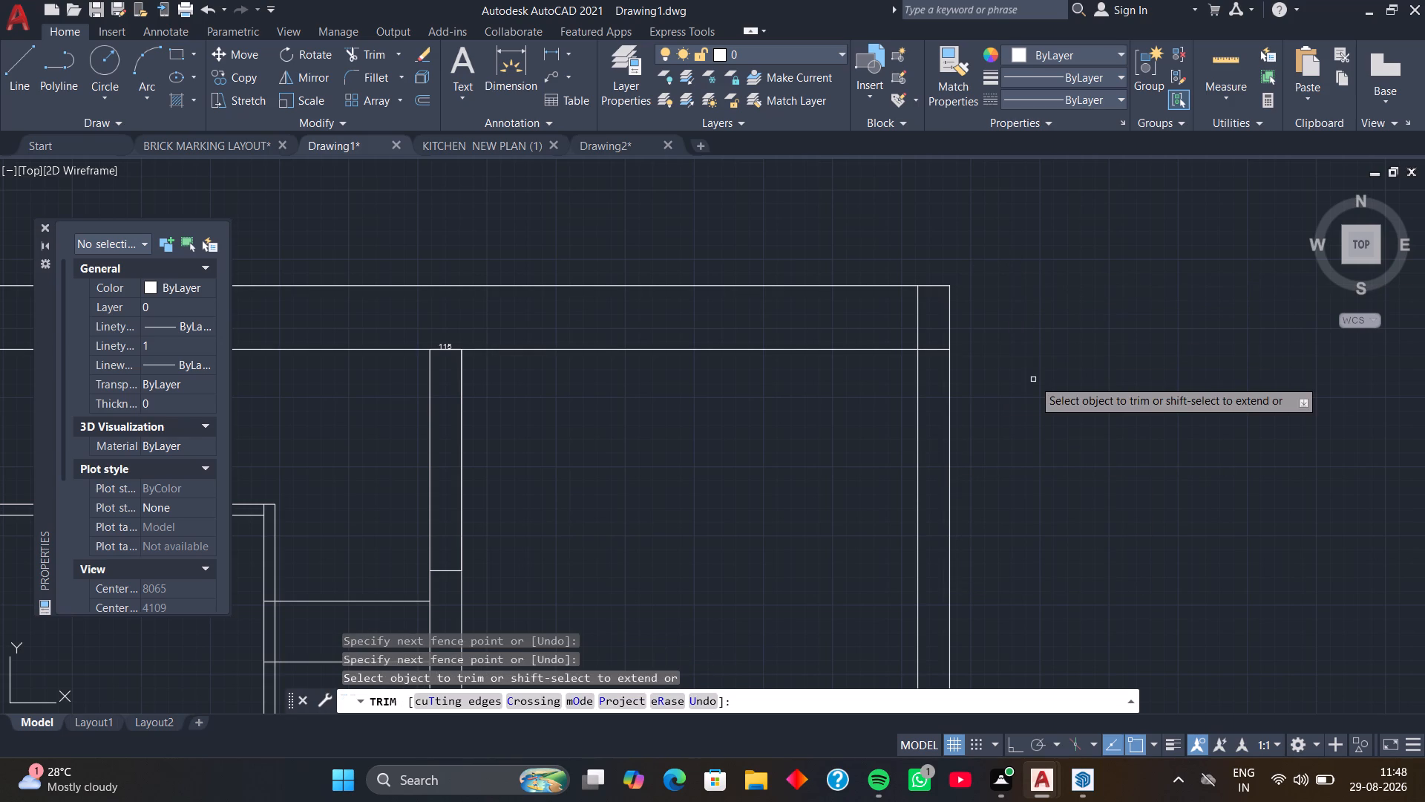
left_click(920, 327)
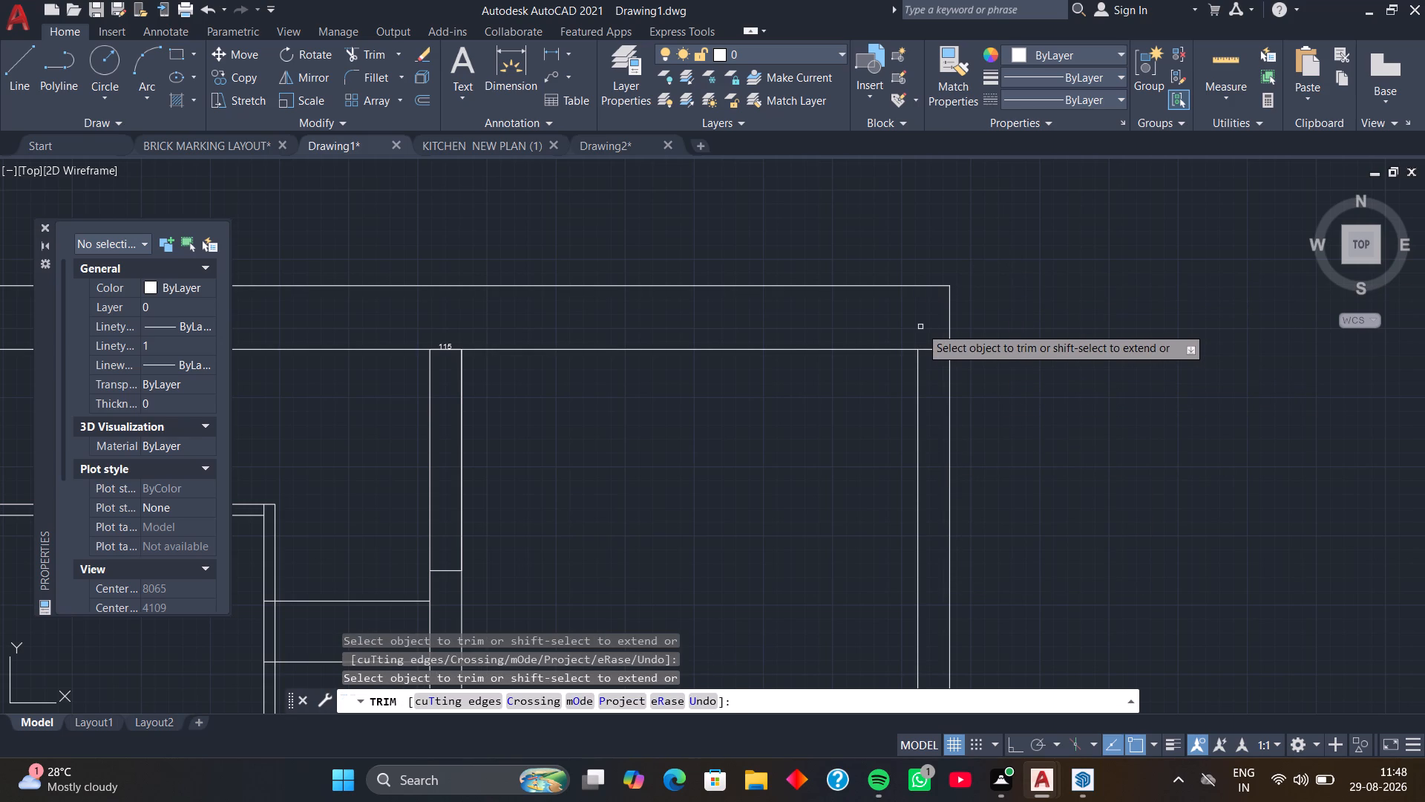
key("space")
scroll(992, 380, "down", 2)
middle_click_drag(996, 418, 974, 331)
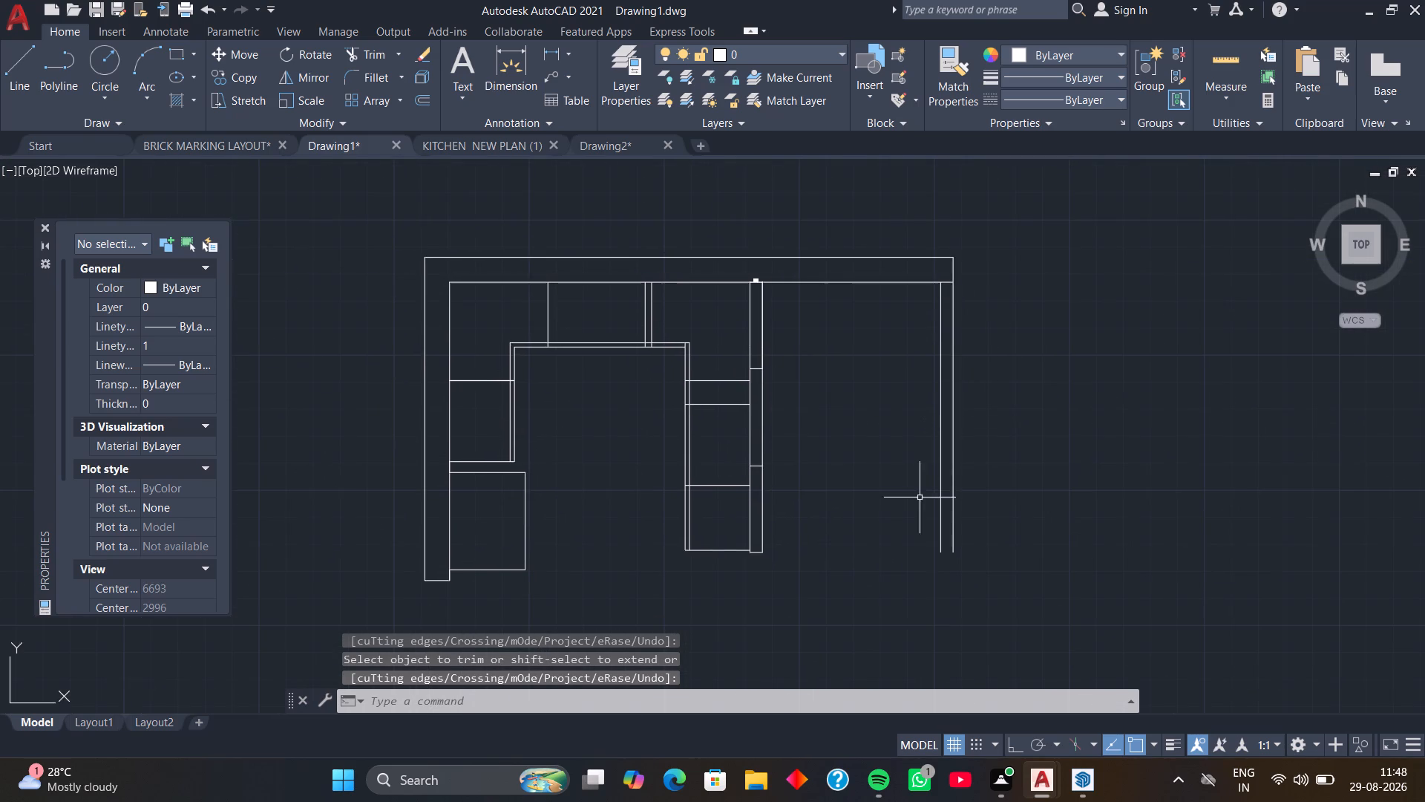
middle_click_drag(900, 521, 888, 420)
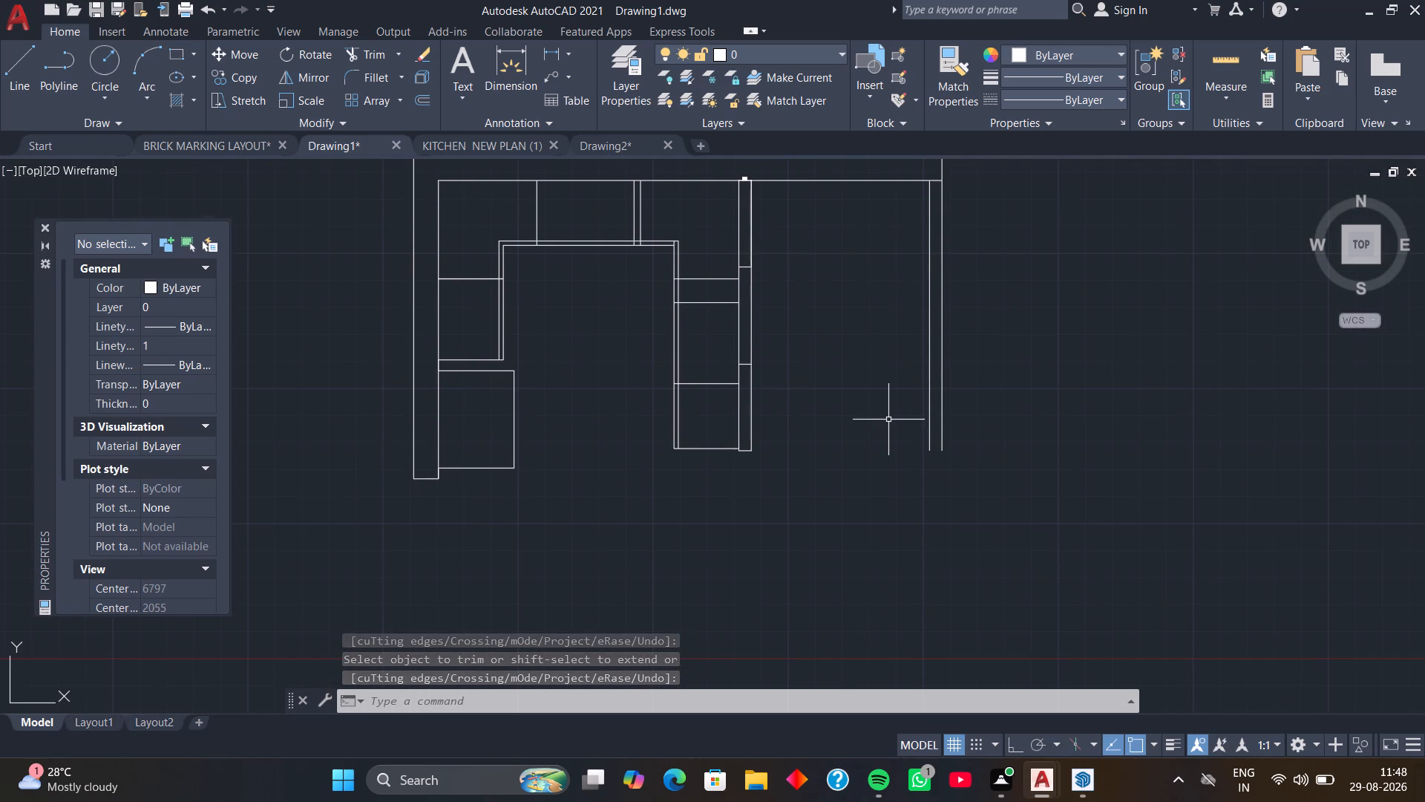
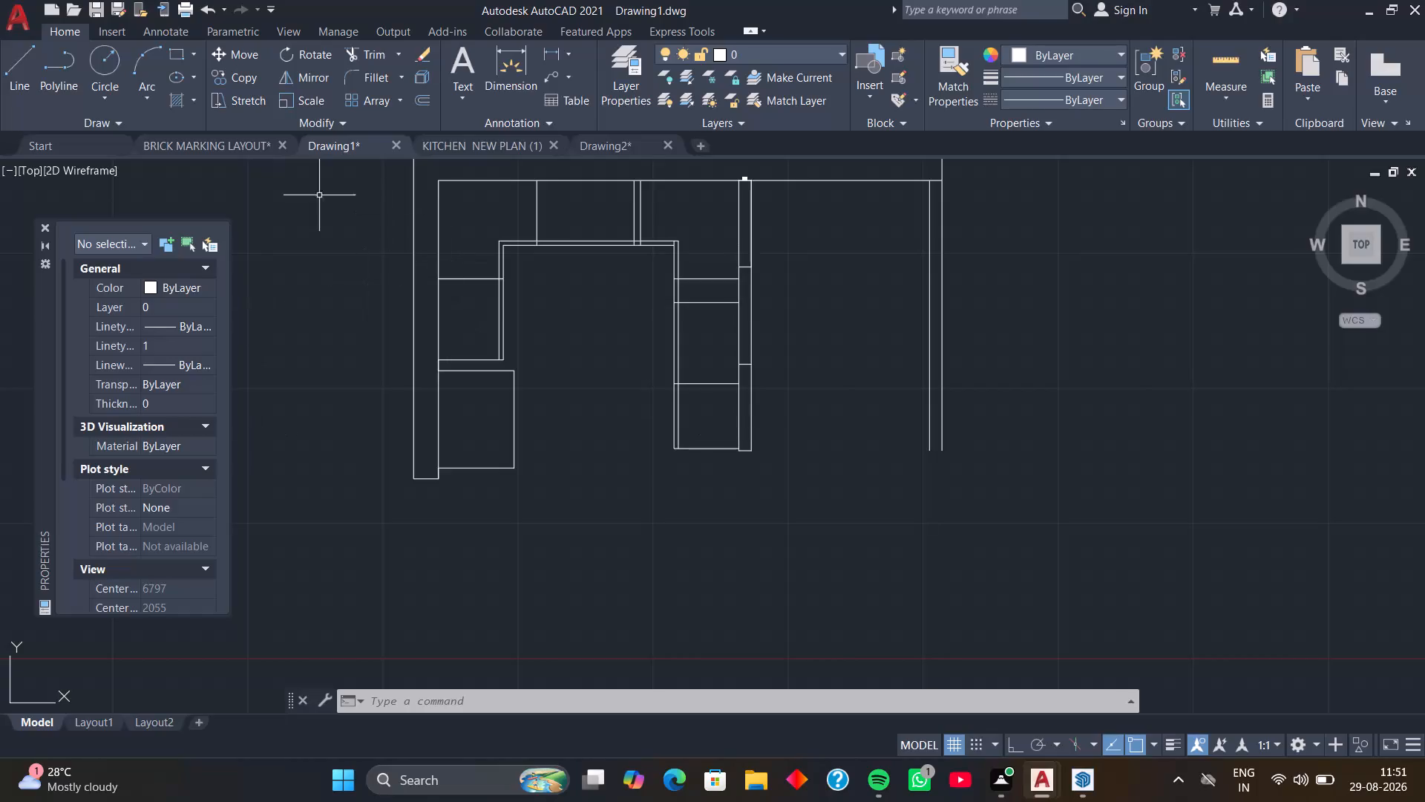
Switch to the BRICK MARKING LAYOUT drawing and examine its floor plans and the titles below them.
left_click(213, 144)
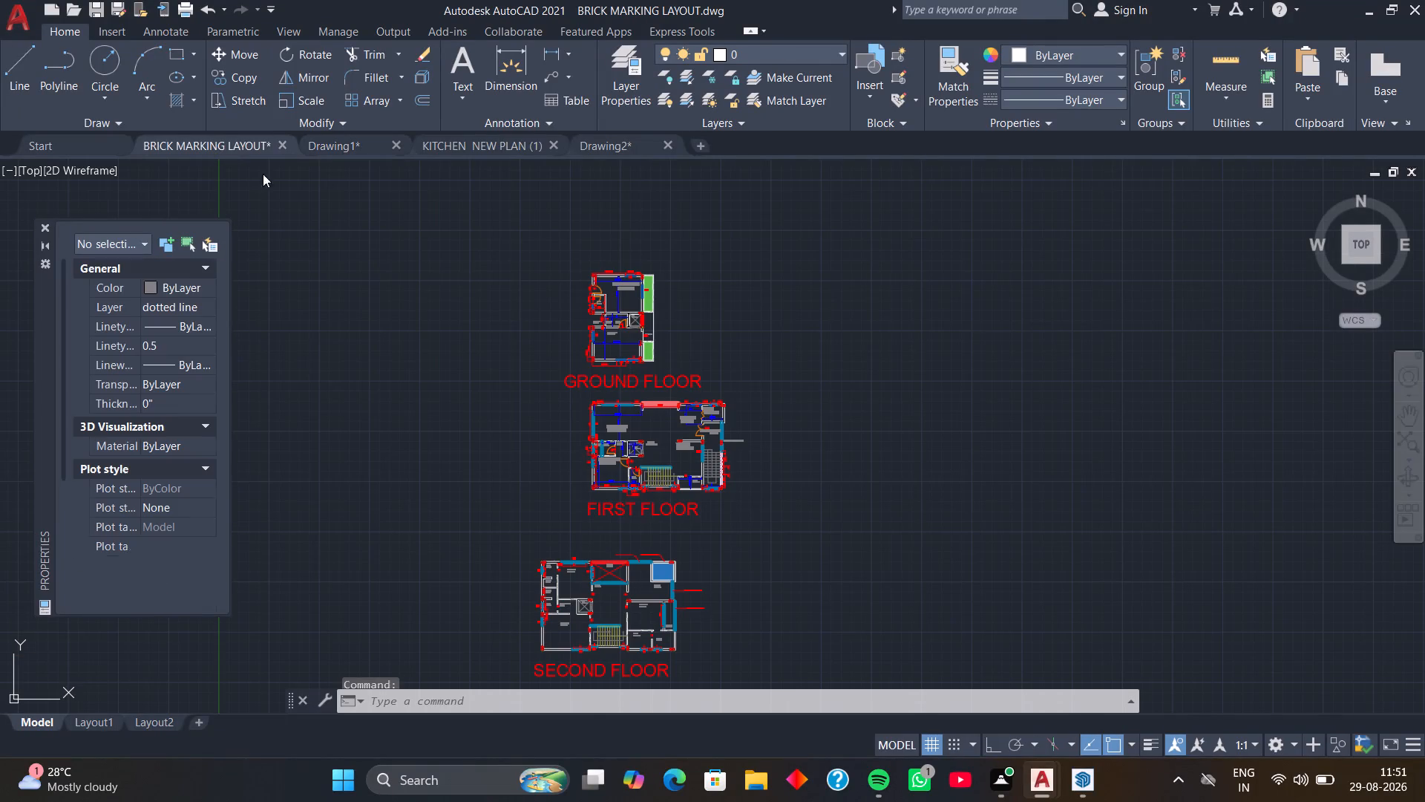
middle_click_drag(706, 567, 787, 505)
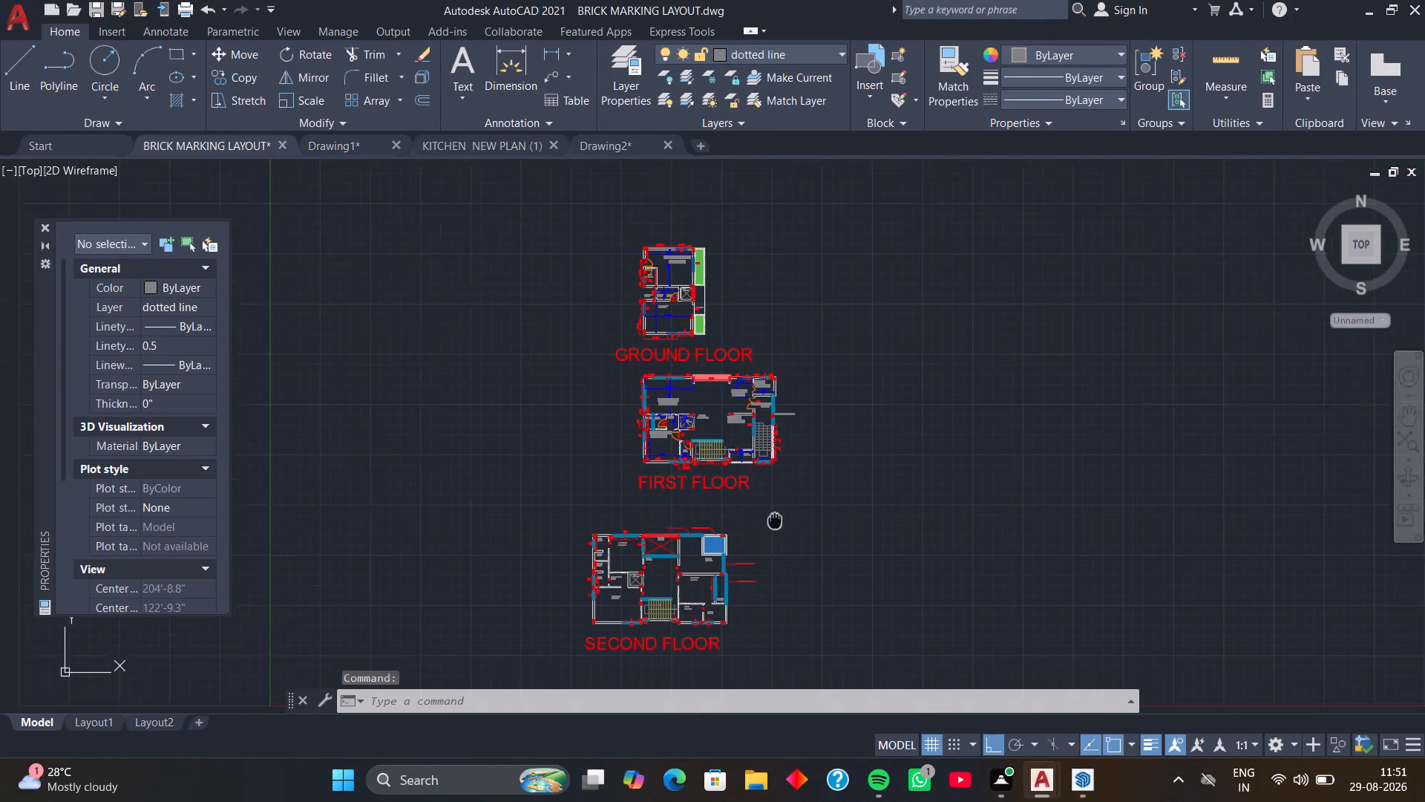
middle_click_drag(787, 505, 807, 387)
middle_click_drag(765, 365, 776, 379)
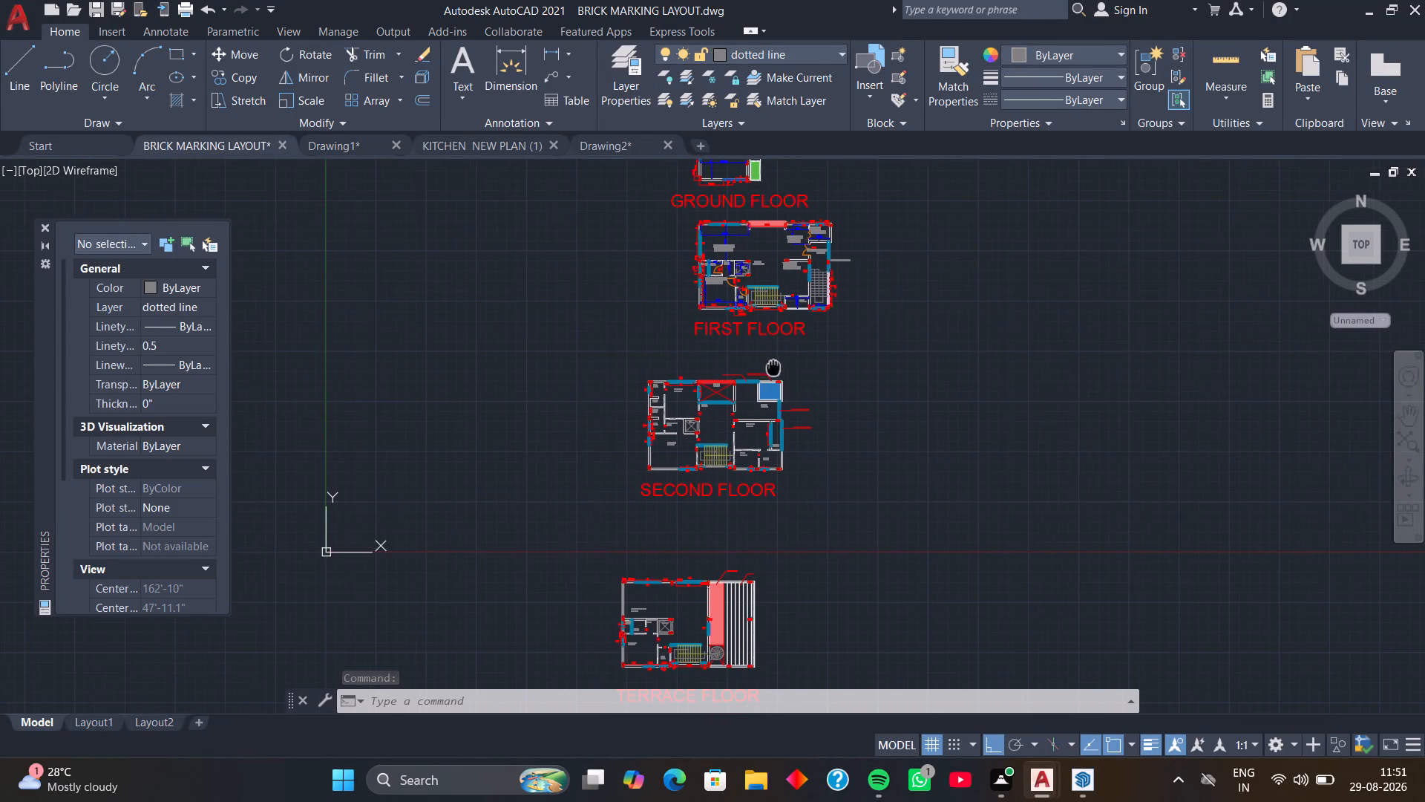
middle_click_drag(776, 379, 774, 539)
scroll(751, 368, "up", 2)
middle_click_drag(747, 300, 719, 359)
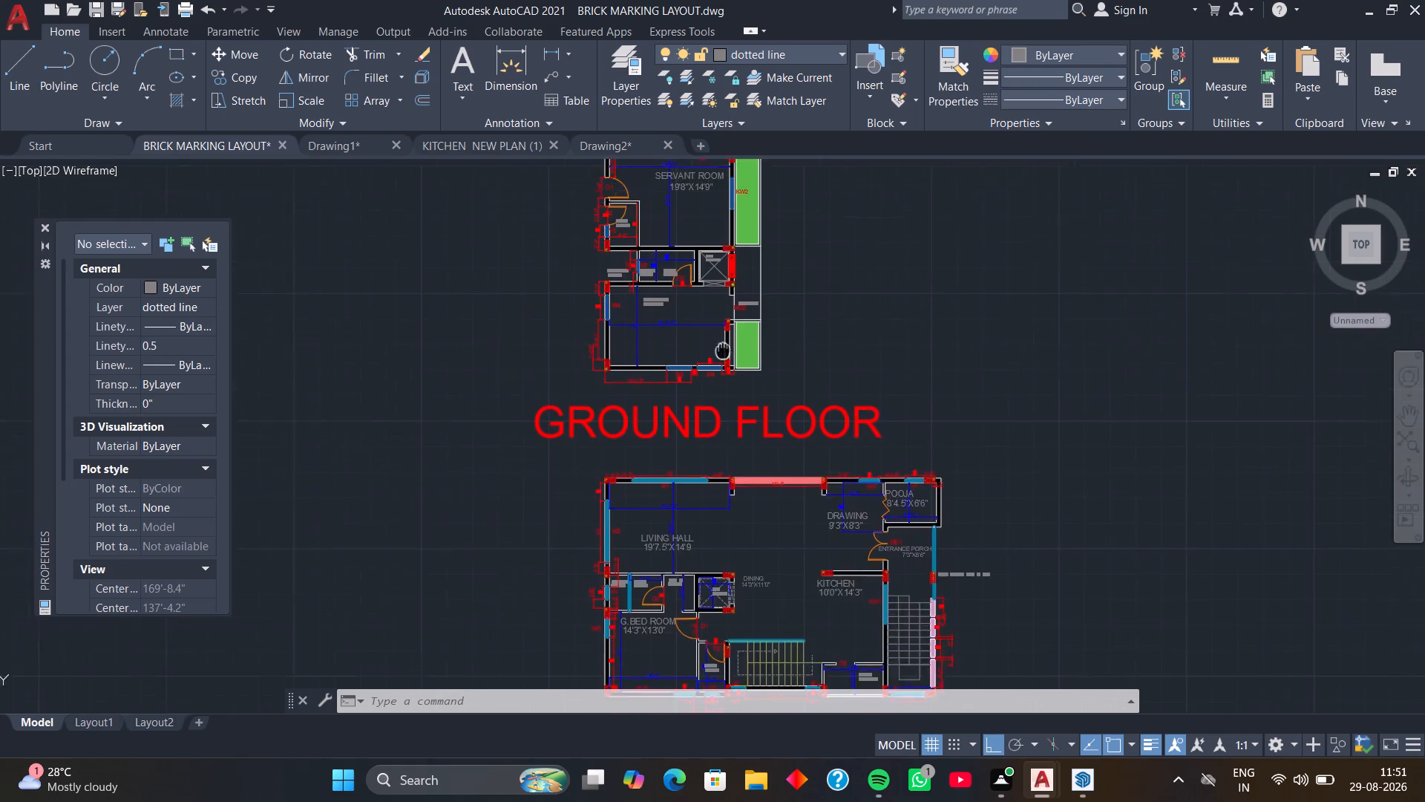
middle_click_drag(719, 359, 694, 428)
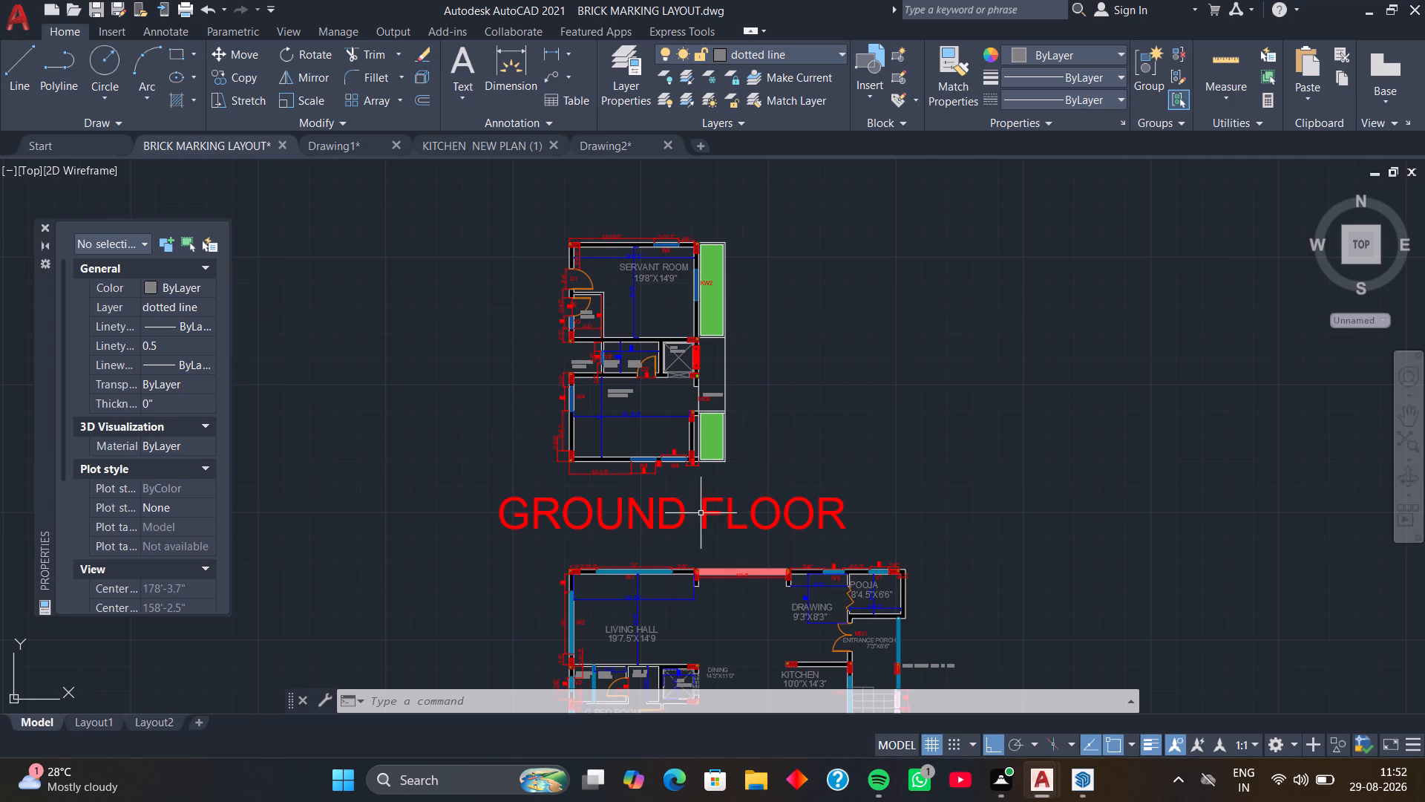
scroll(596, 402, "down", 1)
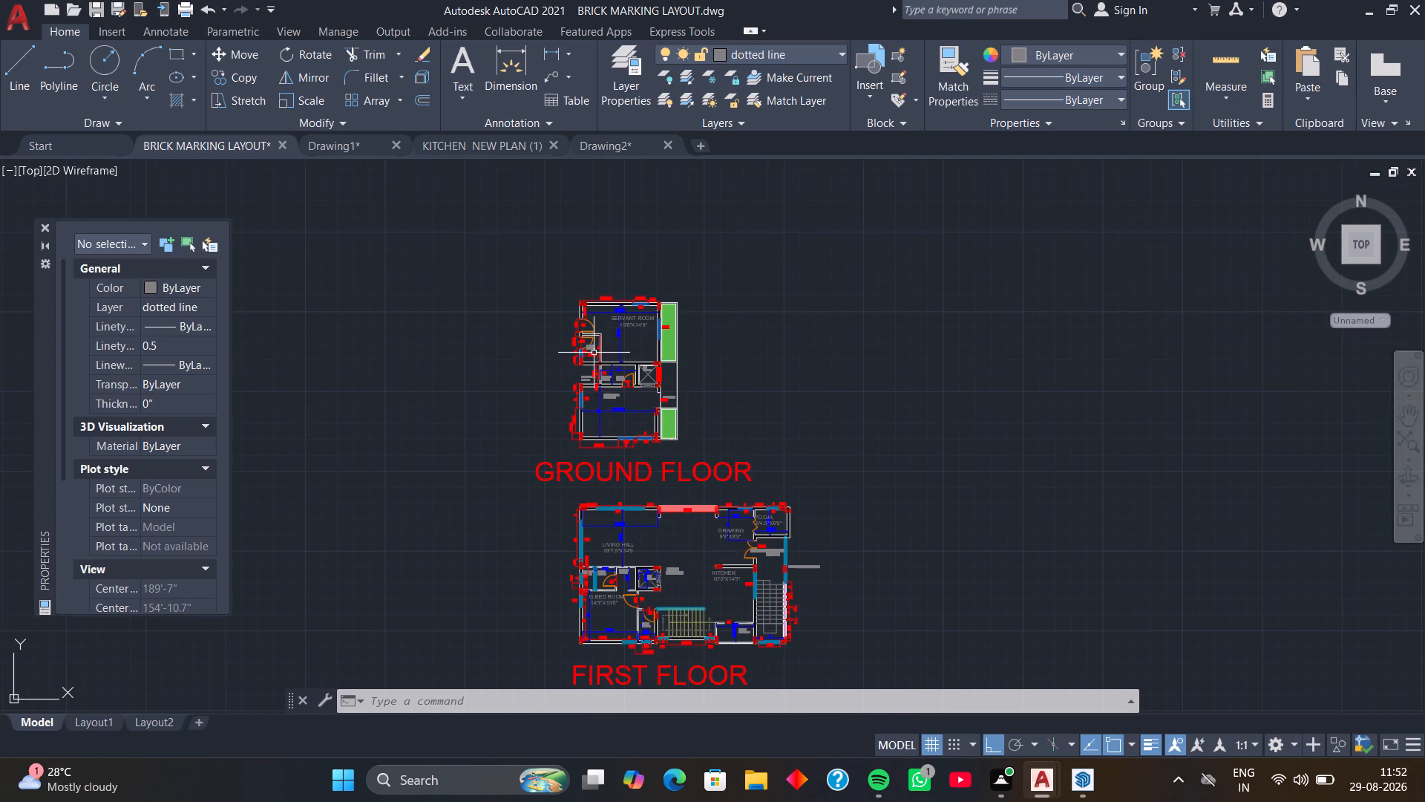
middle_click_drag(634, 454, 615, 303)
scroll(658, 405, "down", 1)
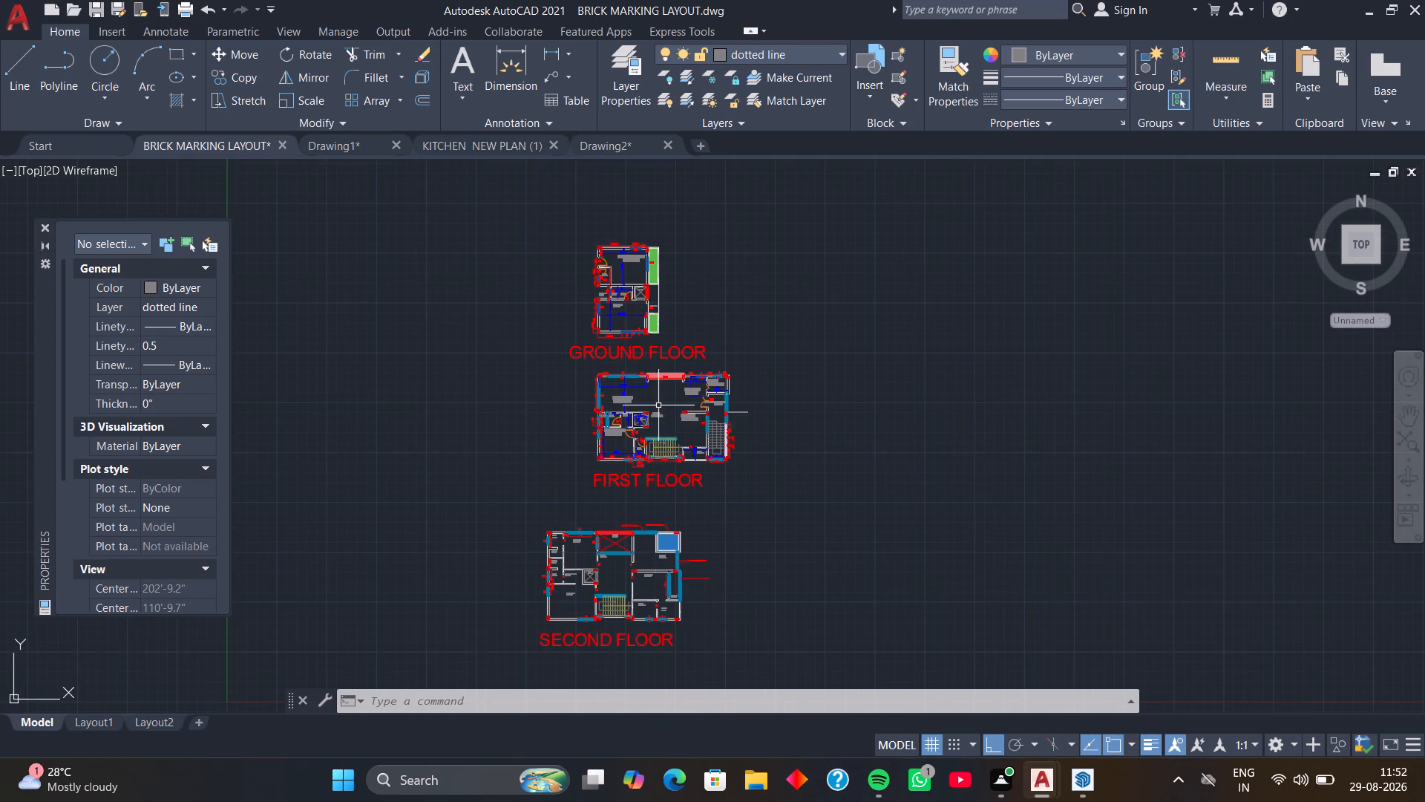
middle_click_drag(664, 427, 649, 341)
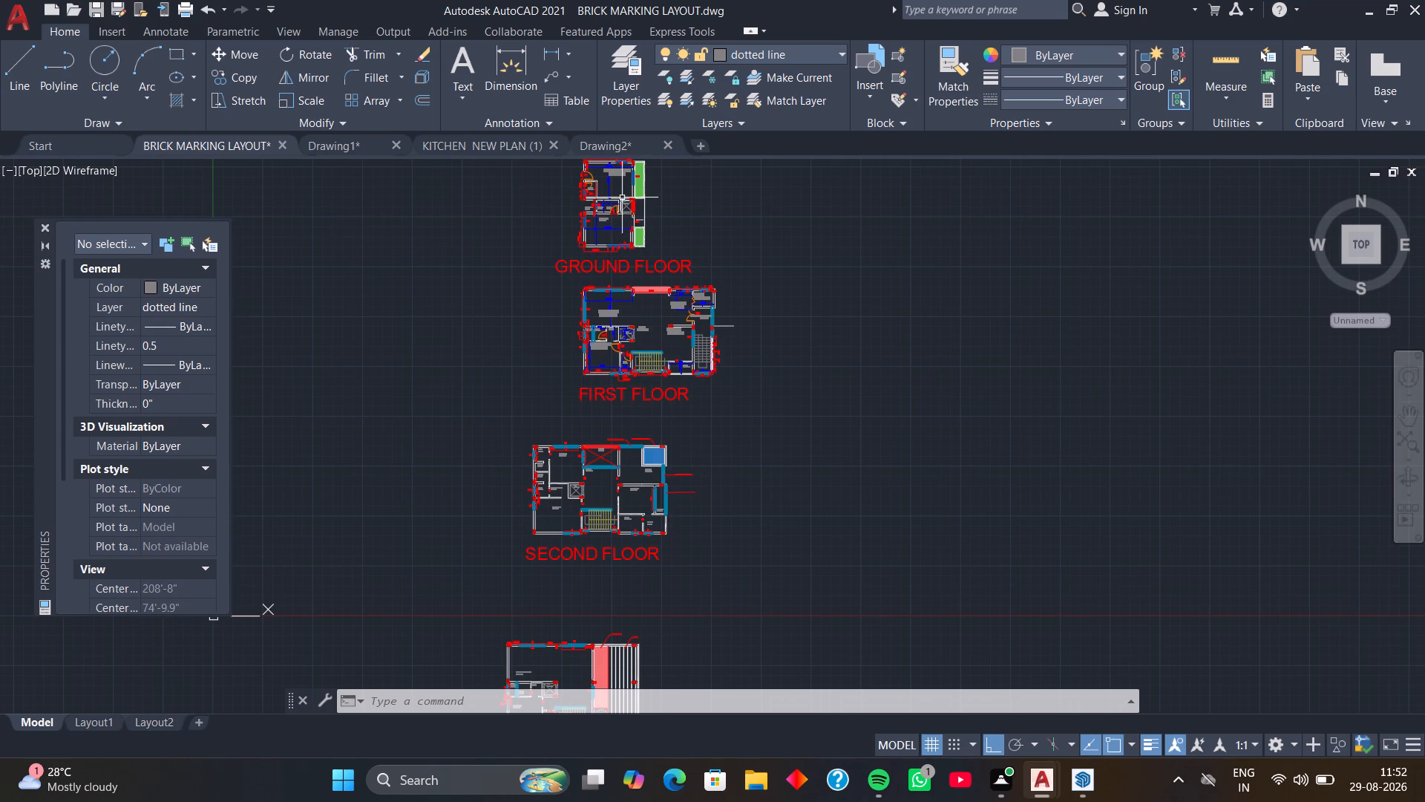
In Drawing2, change the loose BED ROOM label below the staircase to PROPOSED GROUND FLOOR PLAN.
left_click(610, 145)
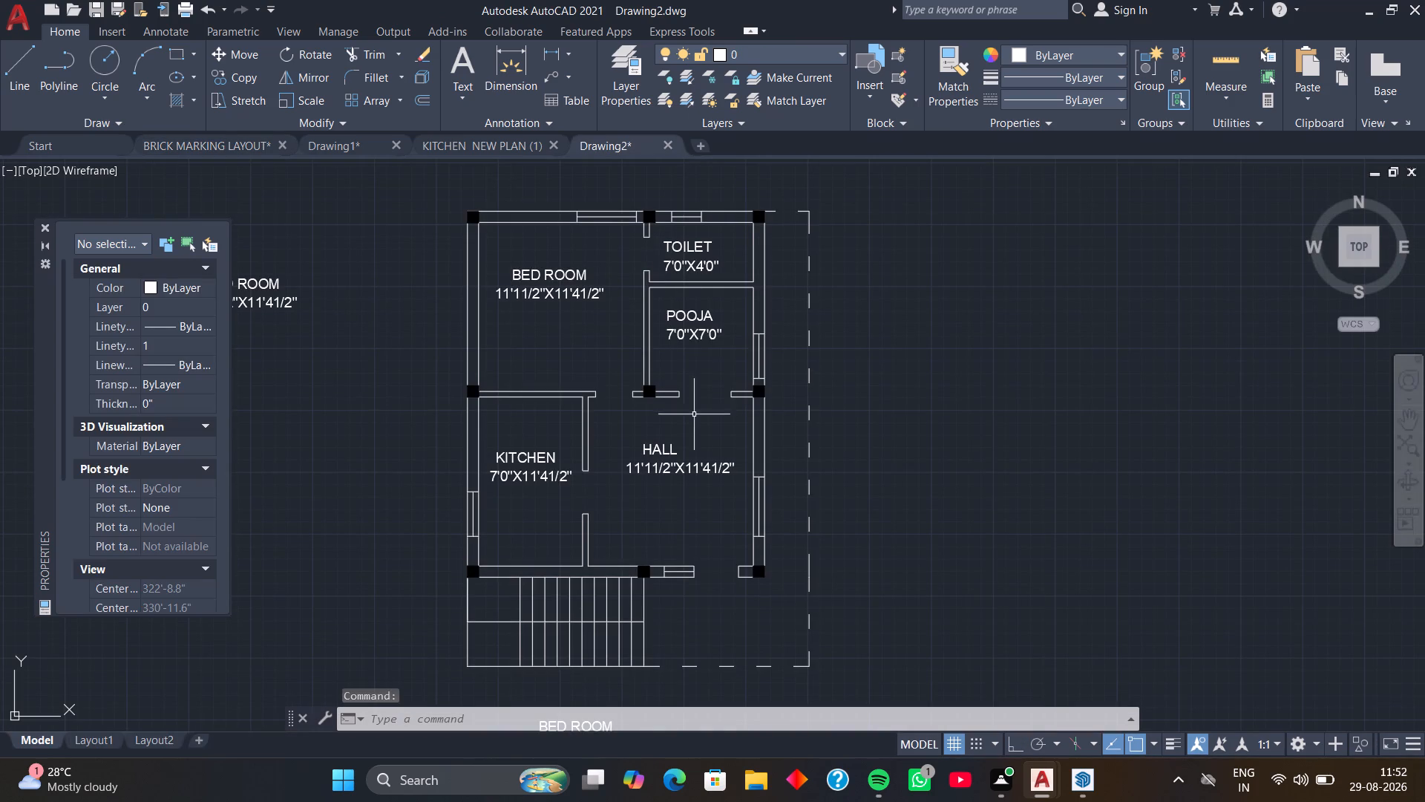
middle_click_drag(687, 480, 663, 338)
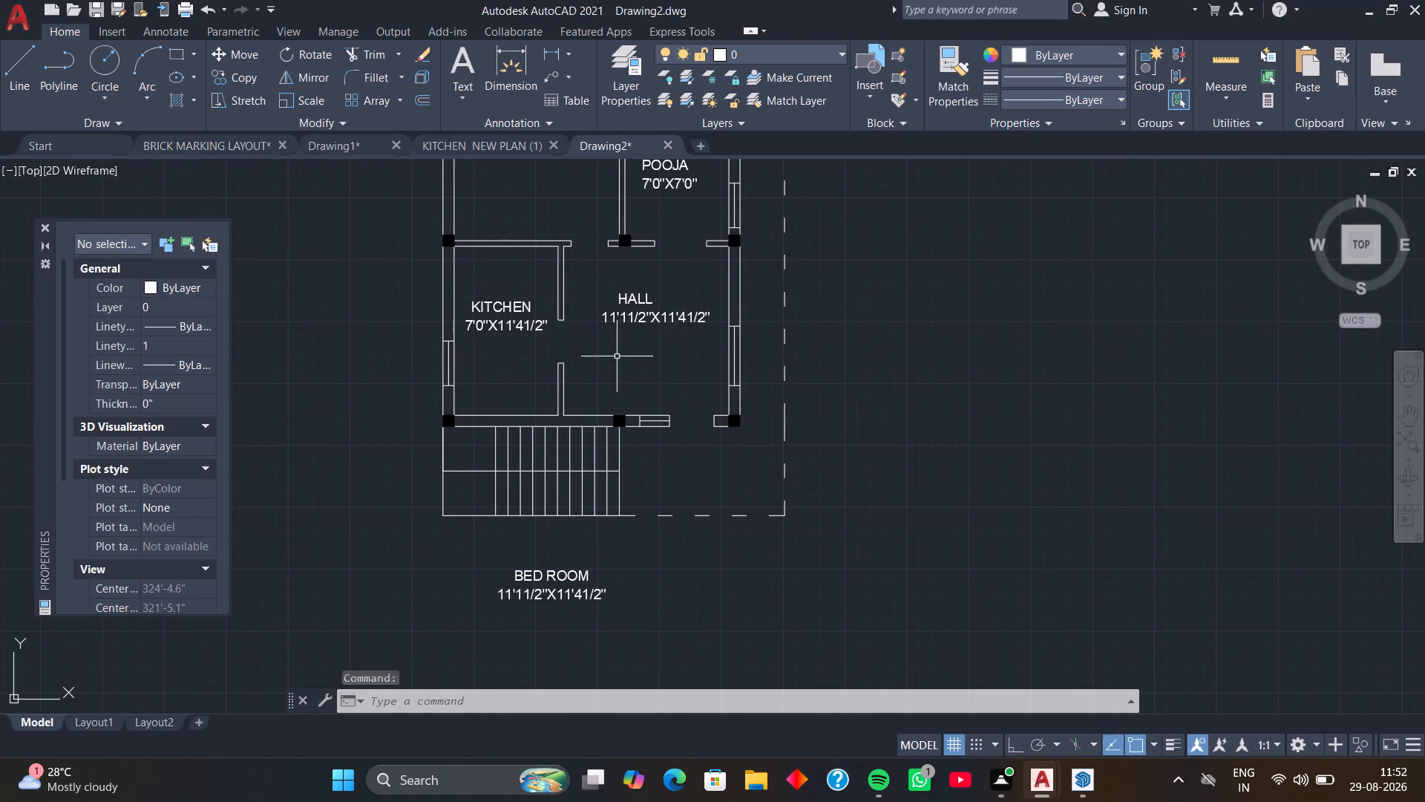
middle_click_drag(617, 356, 684, 469)
middle_click_drag(522, 351, 609, 403)
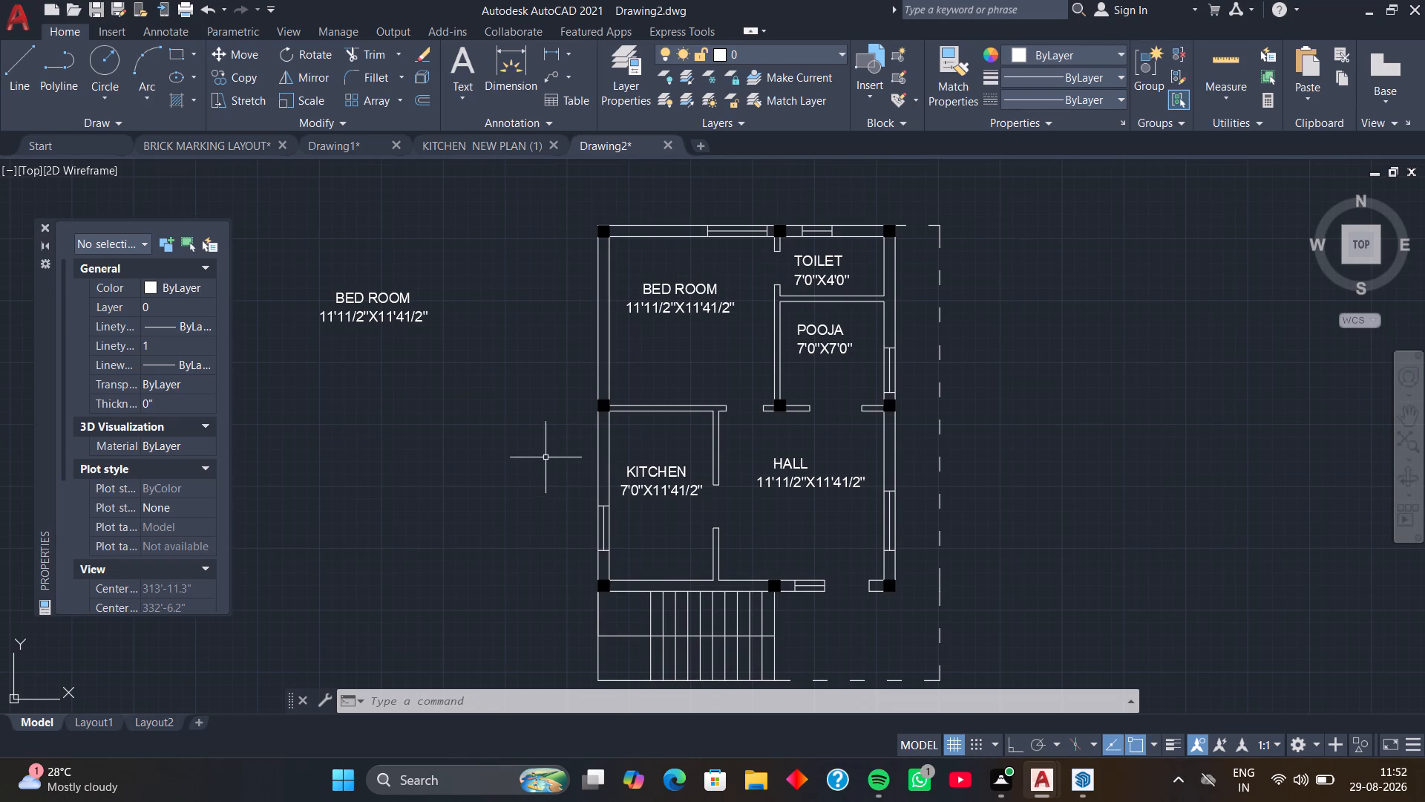
middle_click_drag(666, 475, 643, 287)
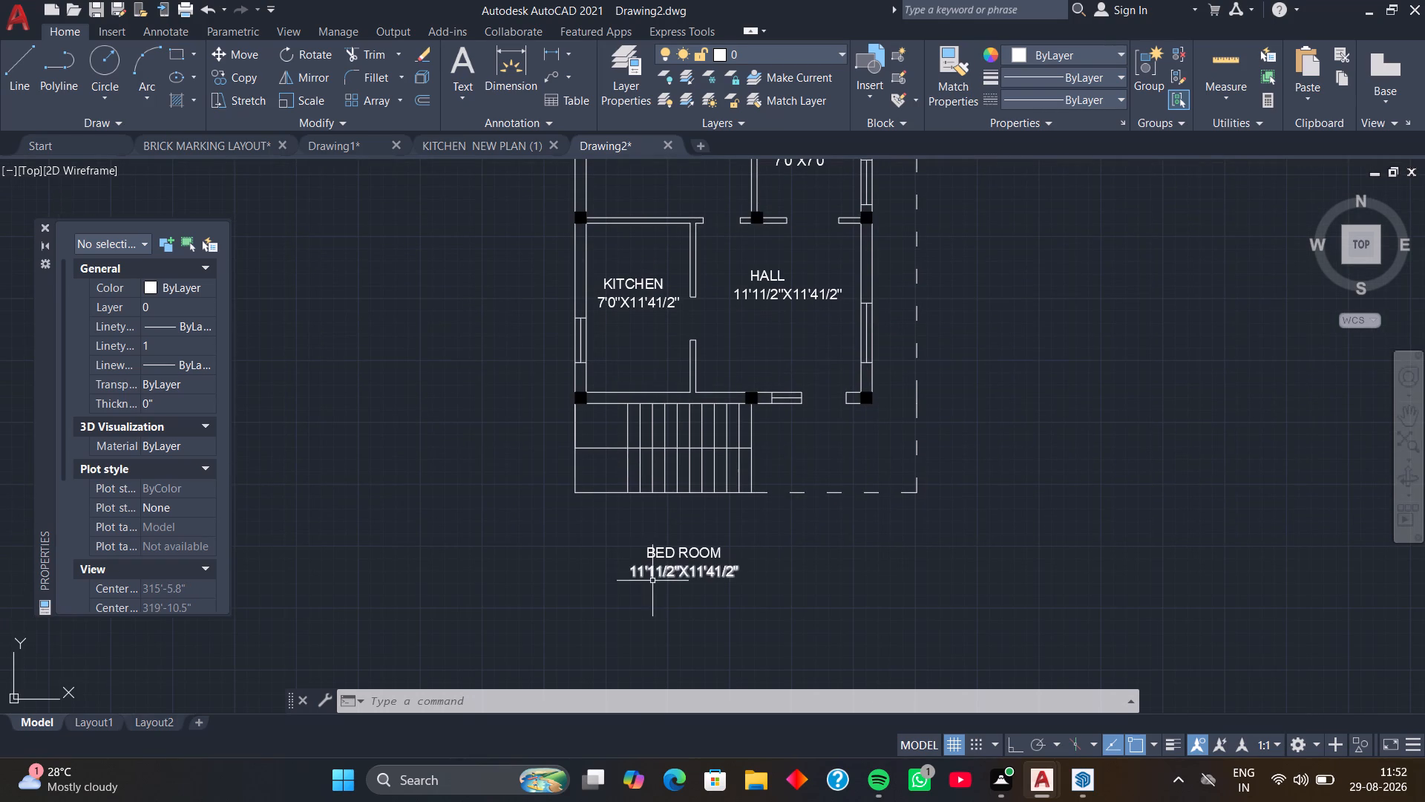
left_click(661, 549)
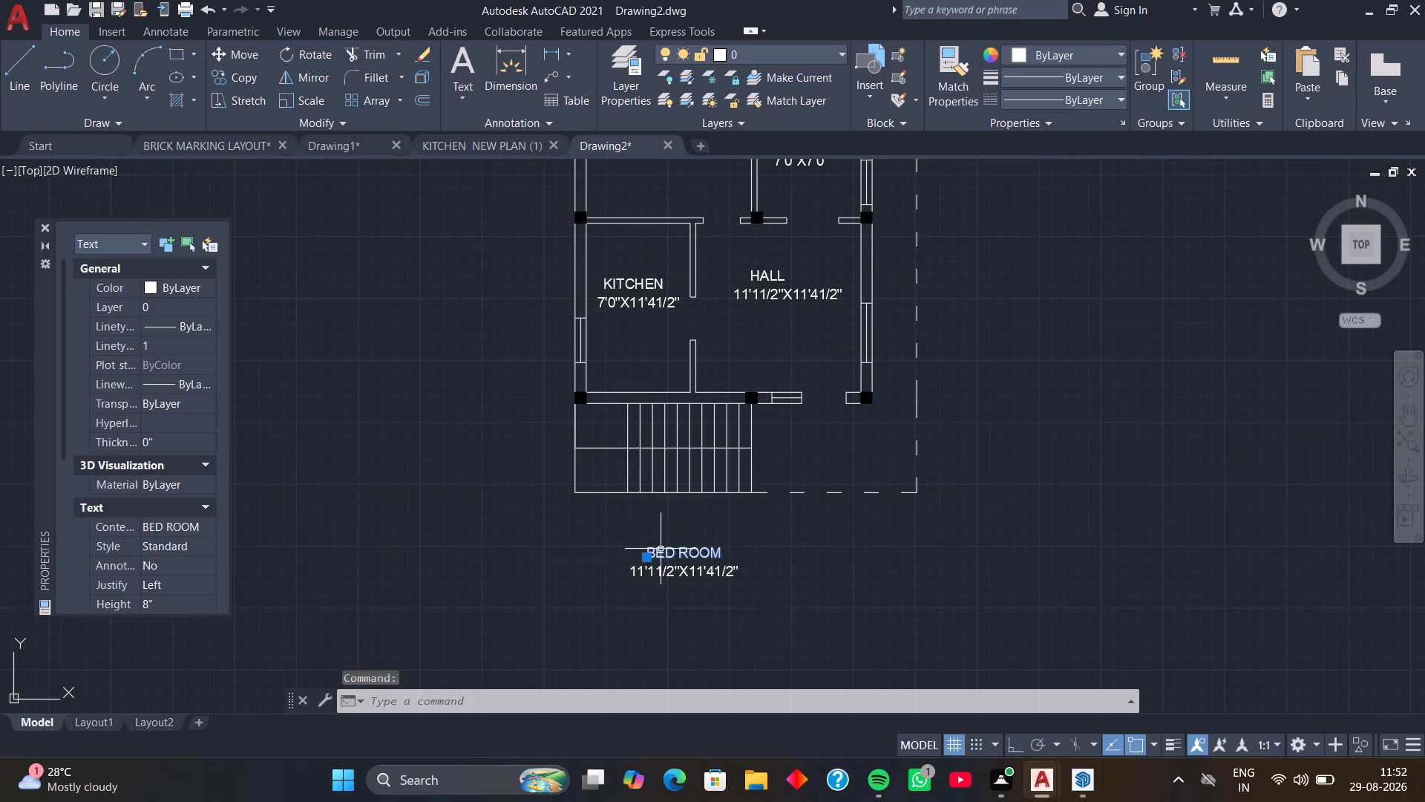
left_click(674, 548)
left_click(675, 549)
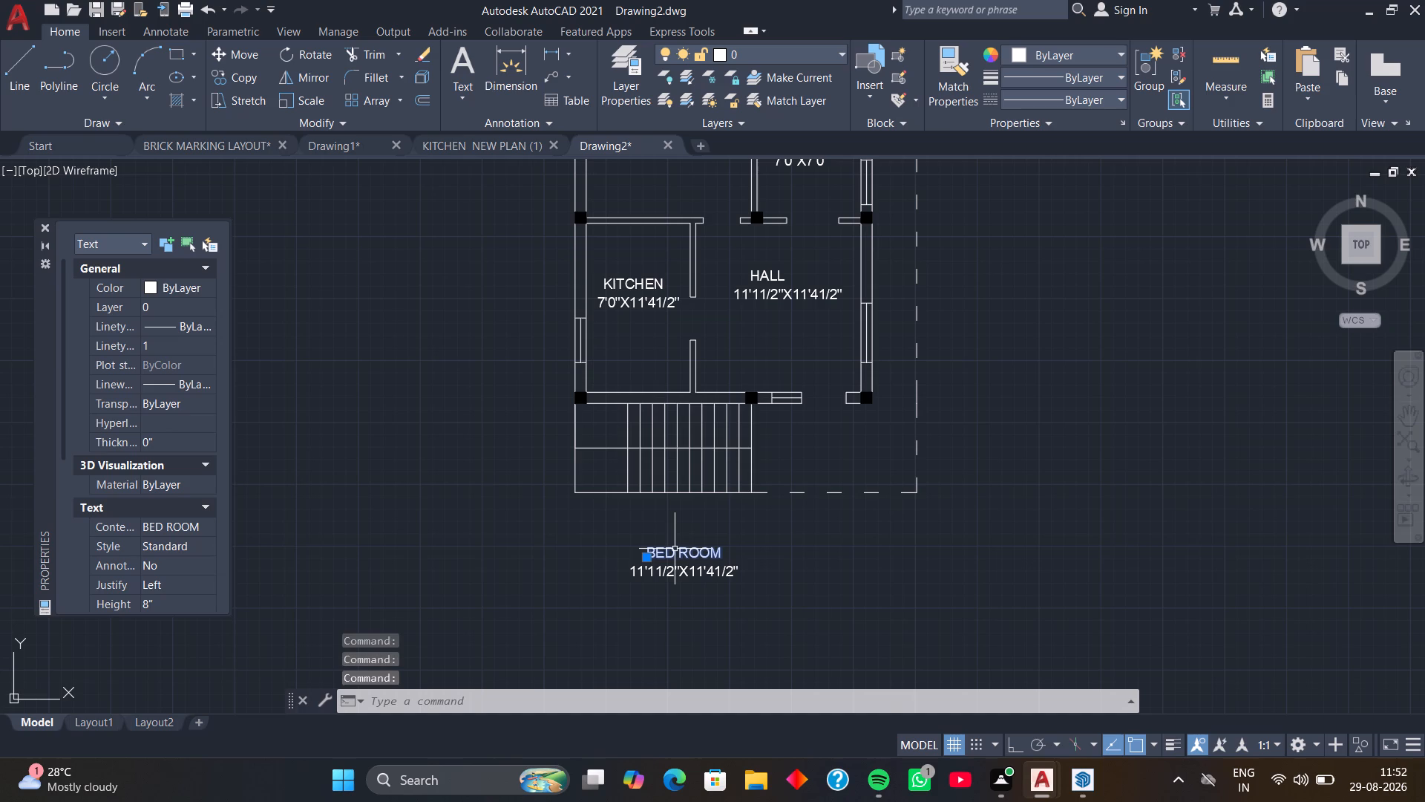
double_click(674, 552)
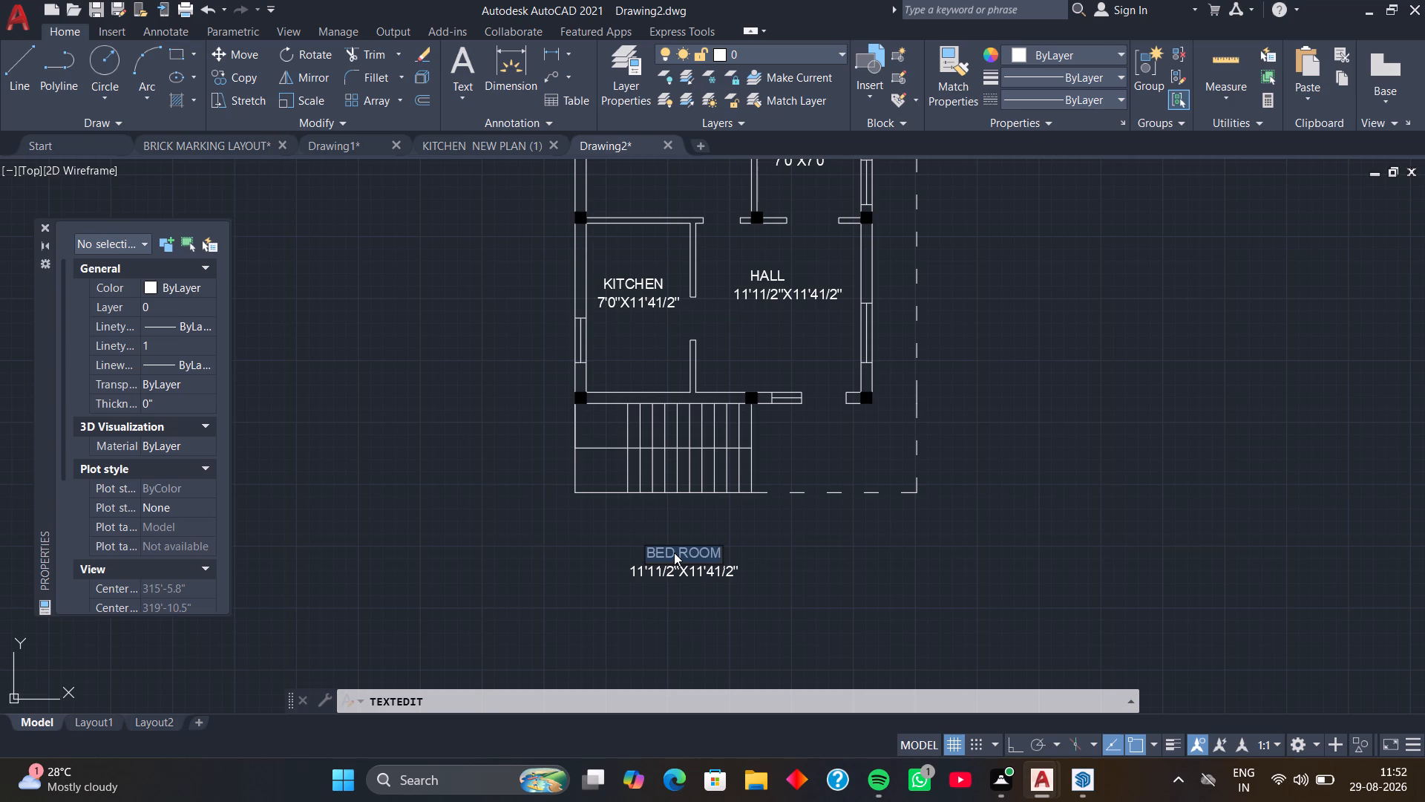
type("PRO")
type("PO")
type("SED")
key("space")
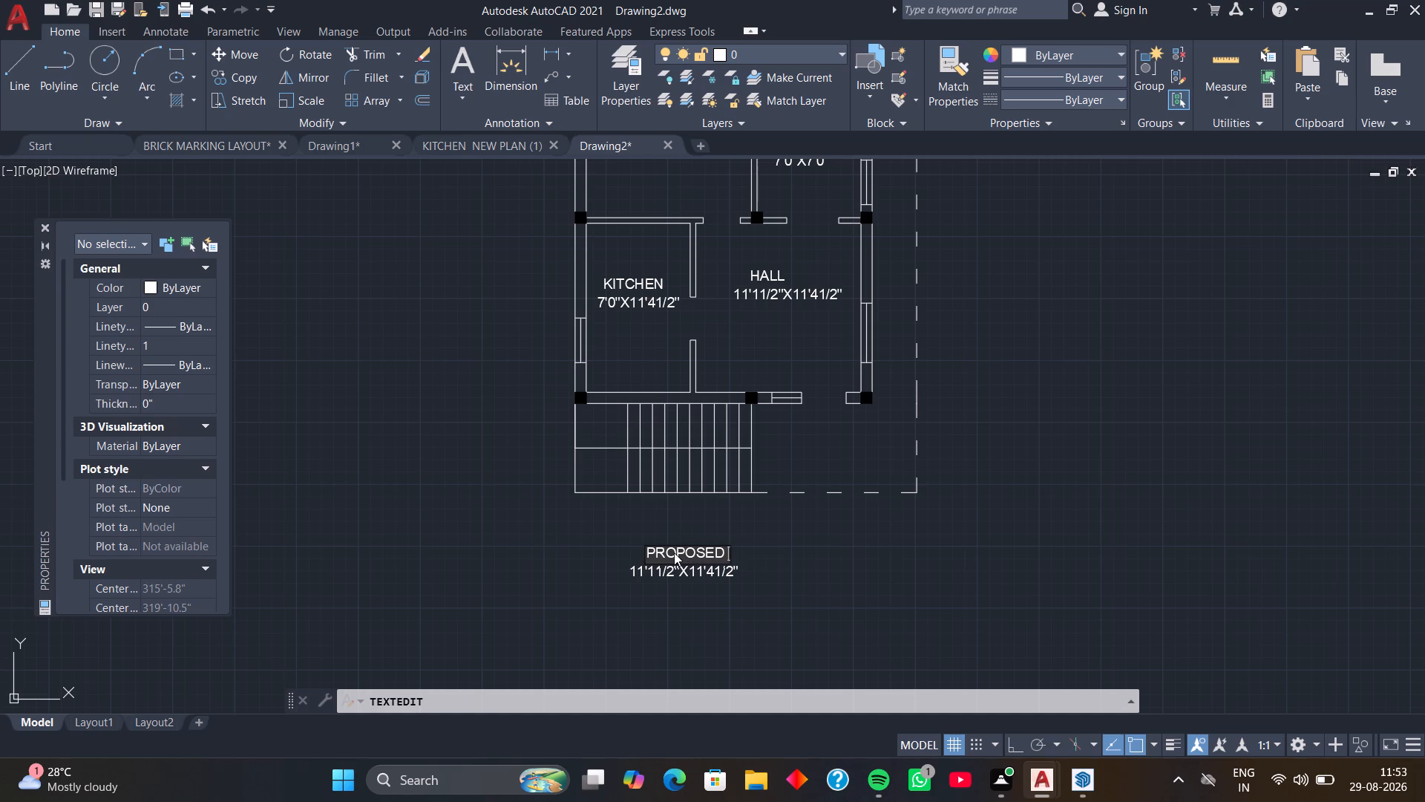
type("GR")
type("OUN")
key("d")
key("space")
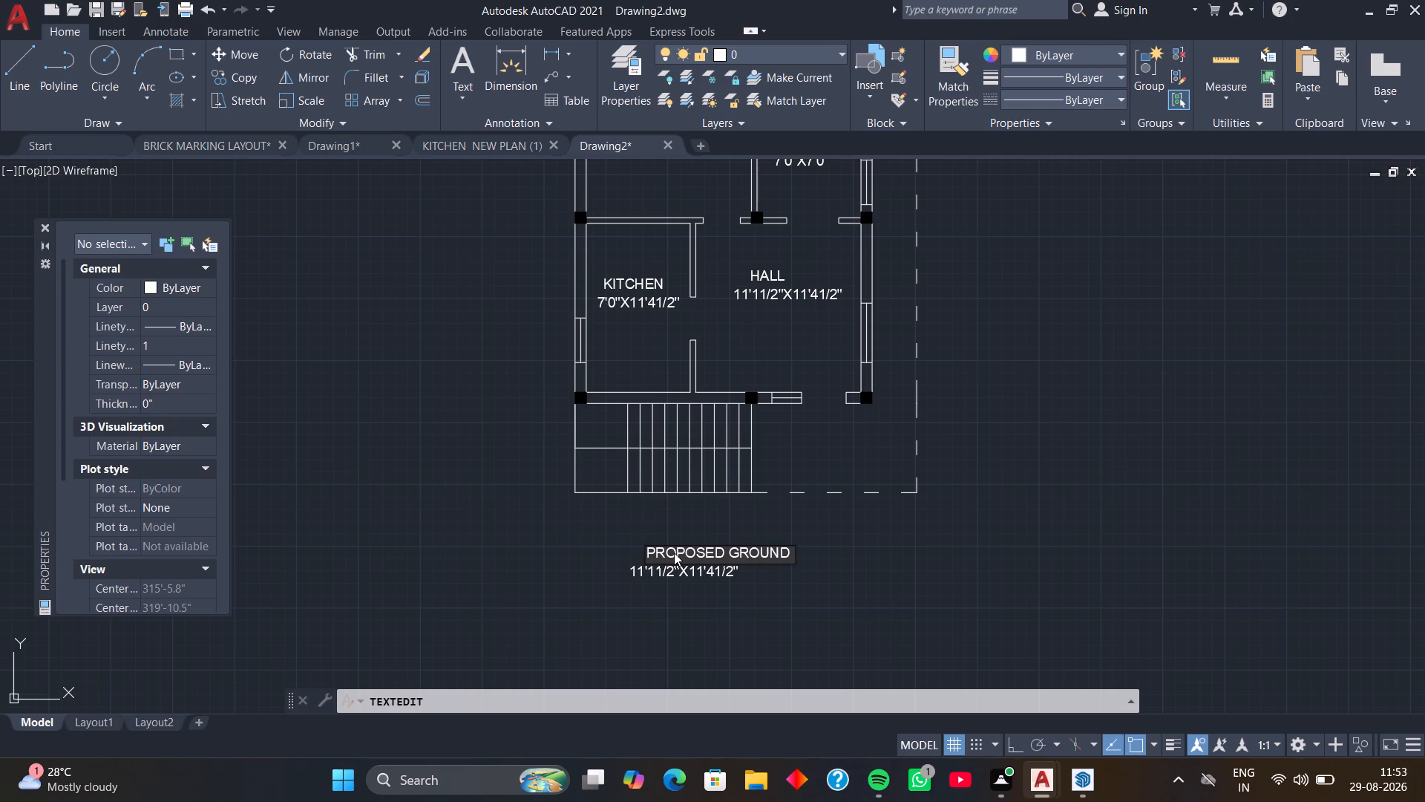
type("FLOOR PLA")
key("n")
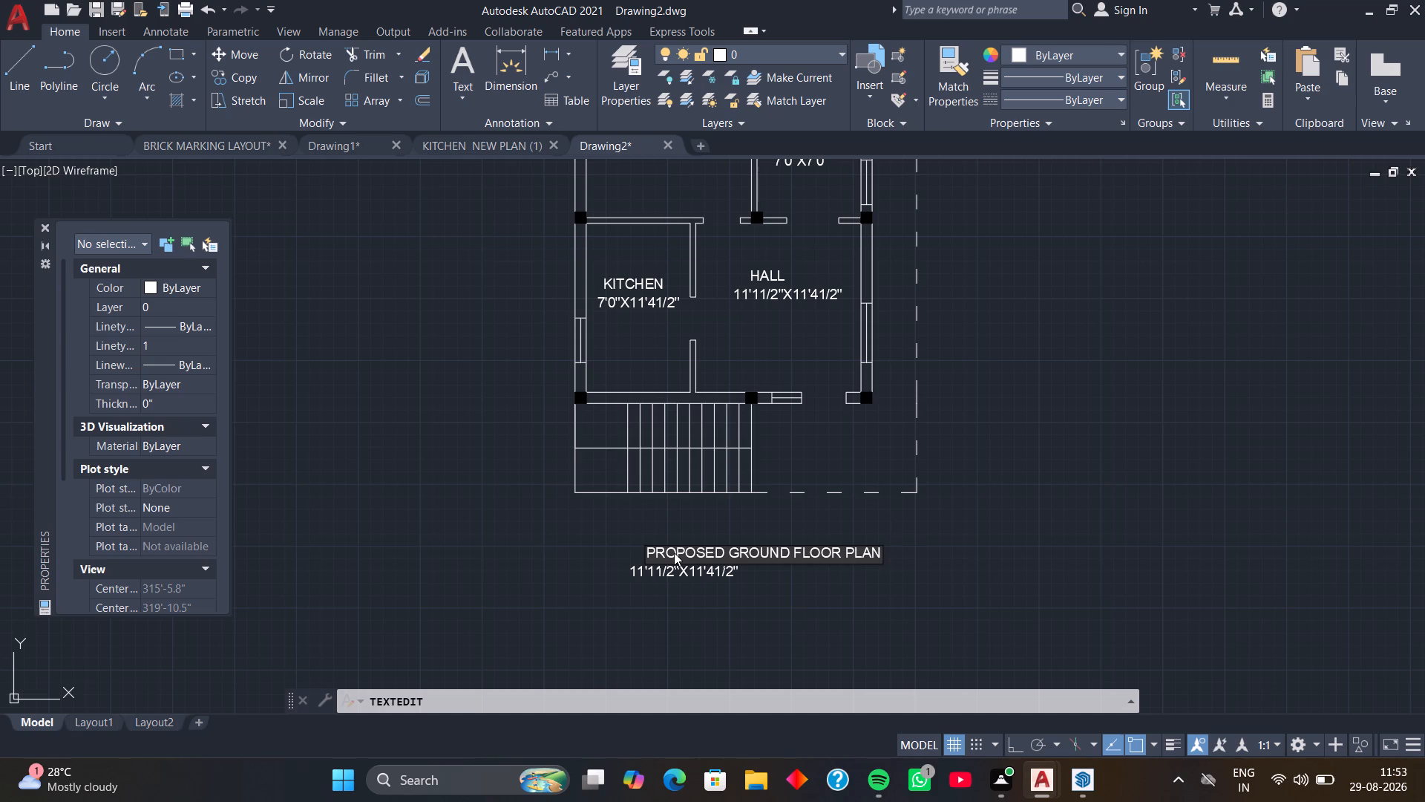
key("Return")
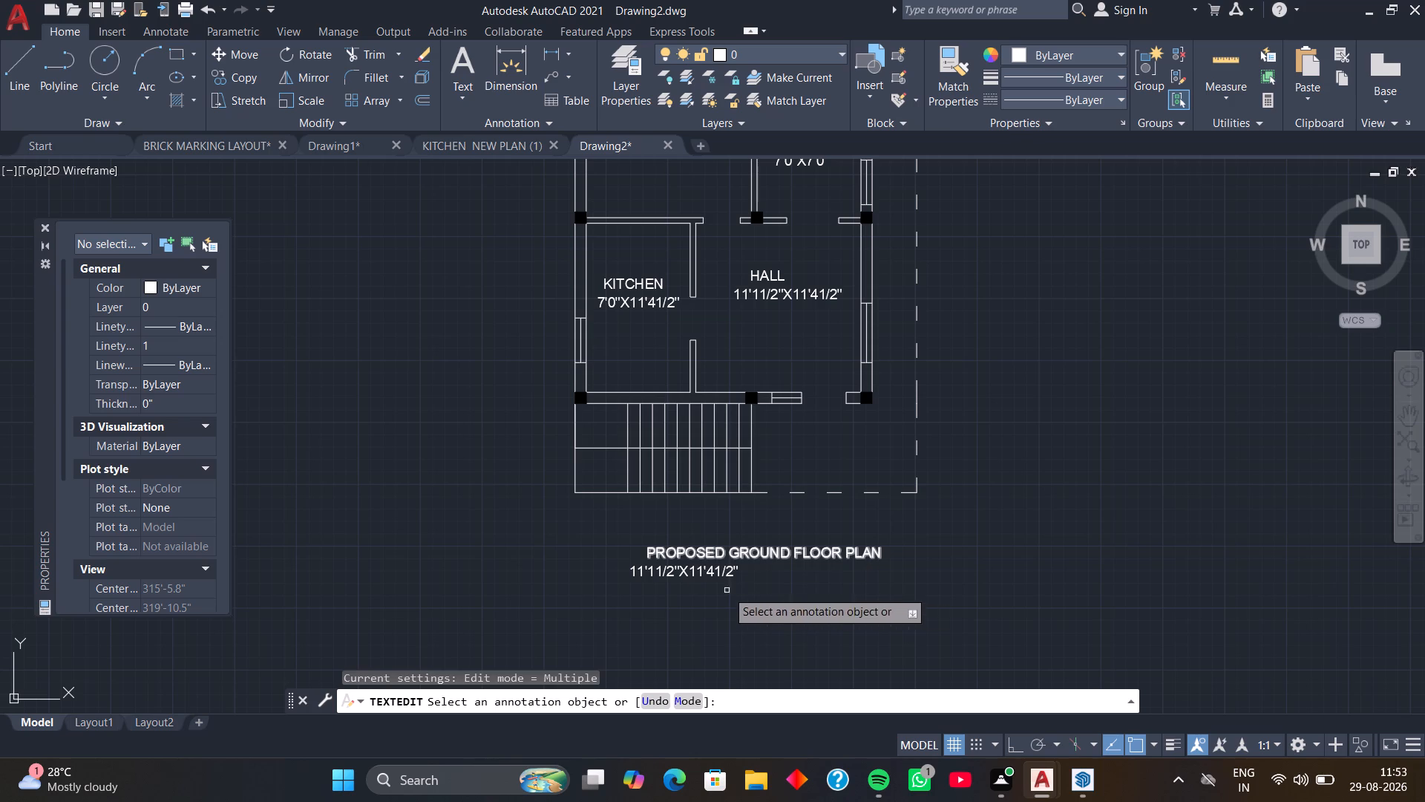
key("space")
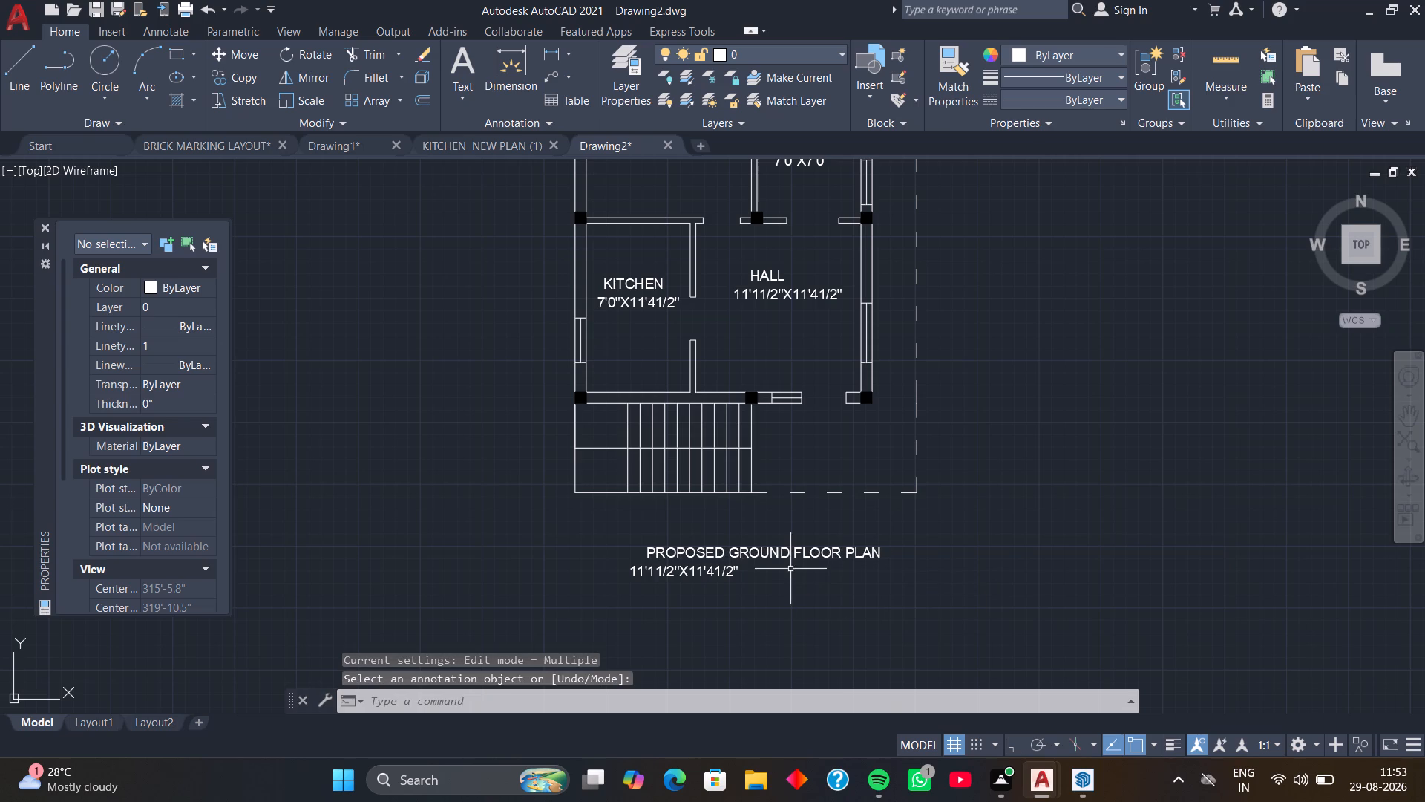
Open the text height of the PROPOSED GROUND FLOOR PLAN title for editing.
left_click(796, 557)
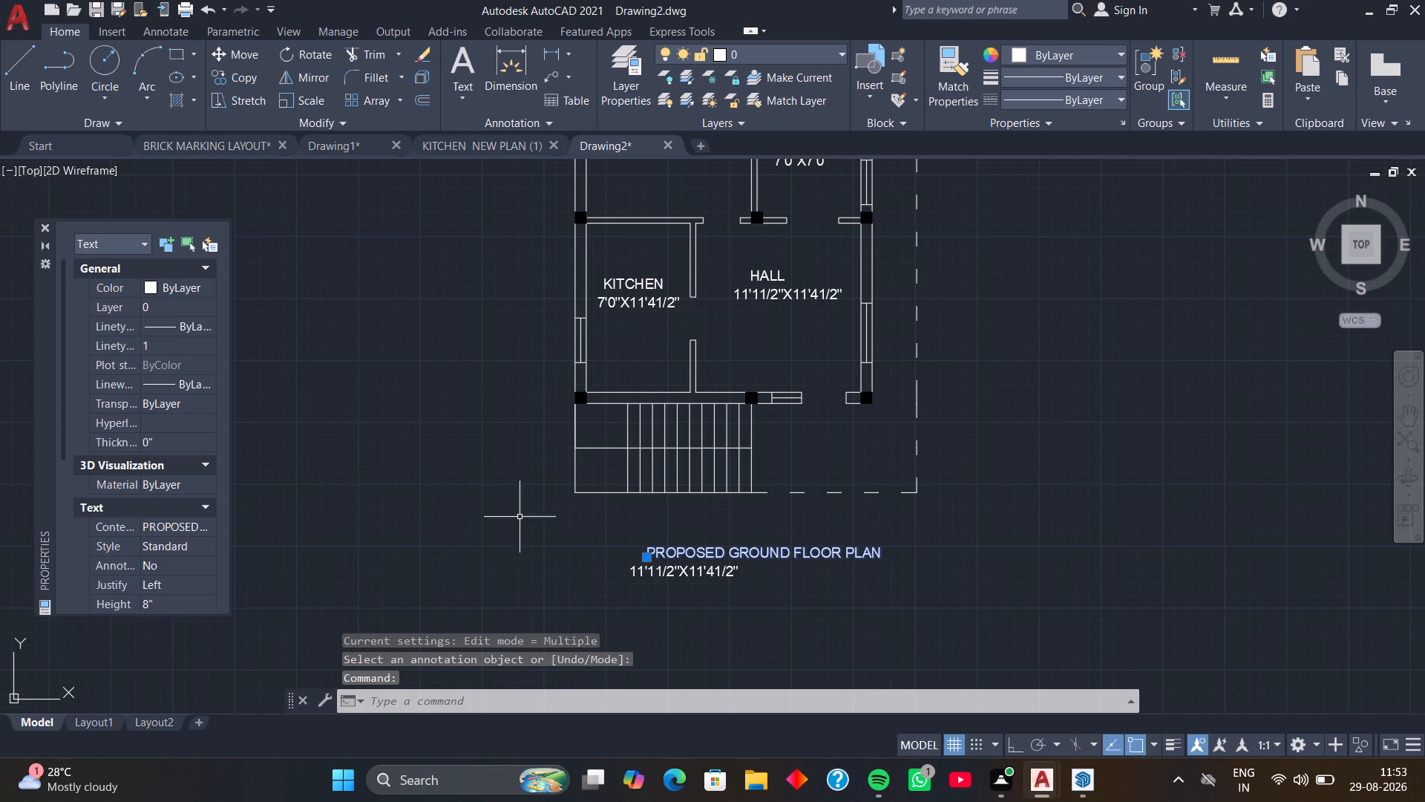
scroll(140, 509, "down", 3)
scroll(157, 366, "up", 1)
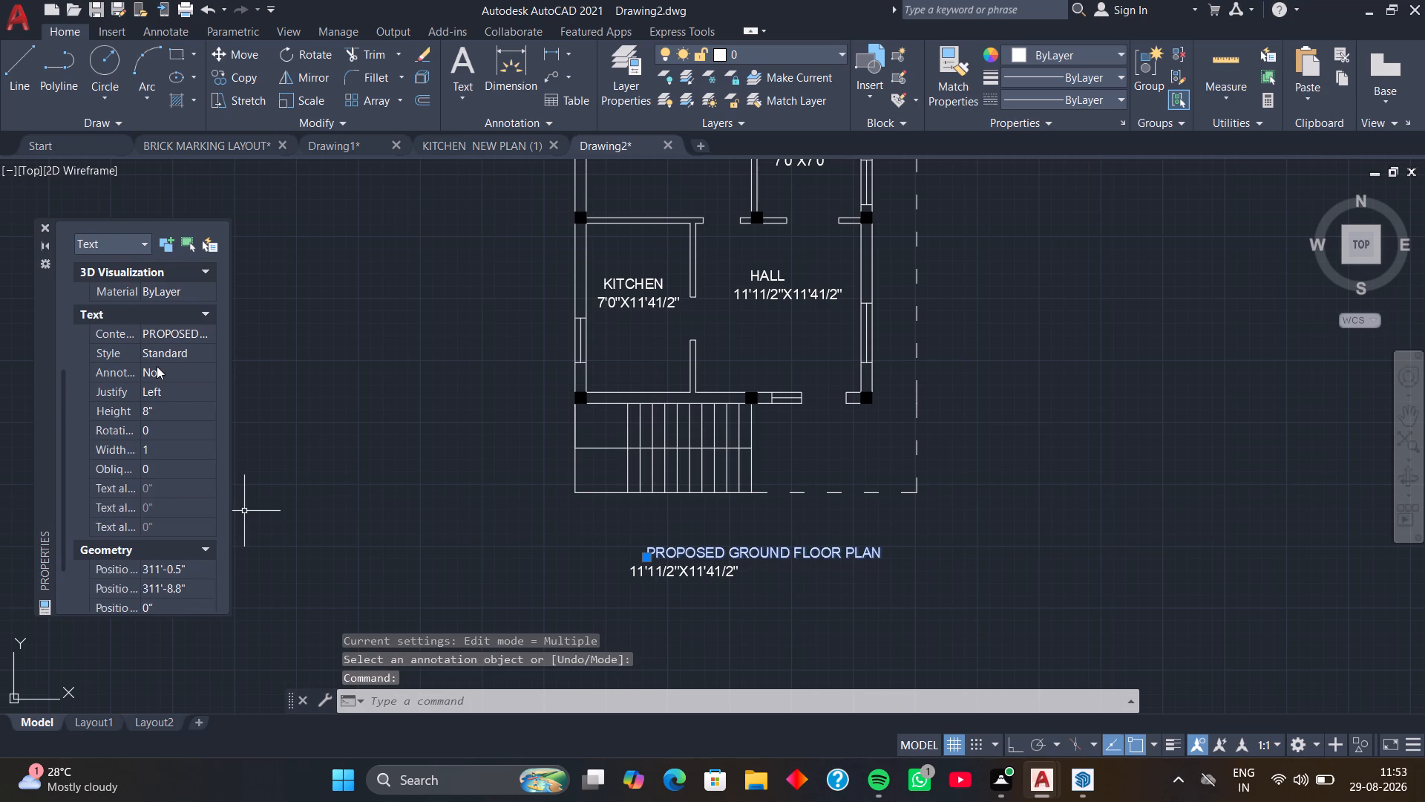
left_click(174, 408)
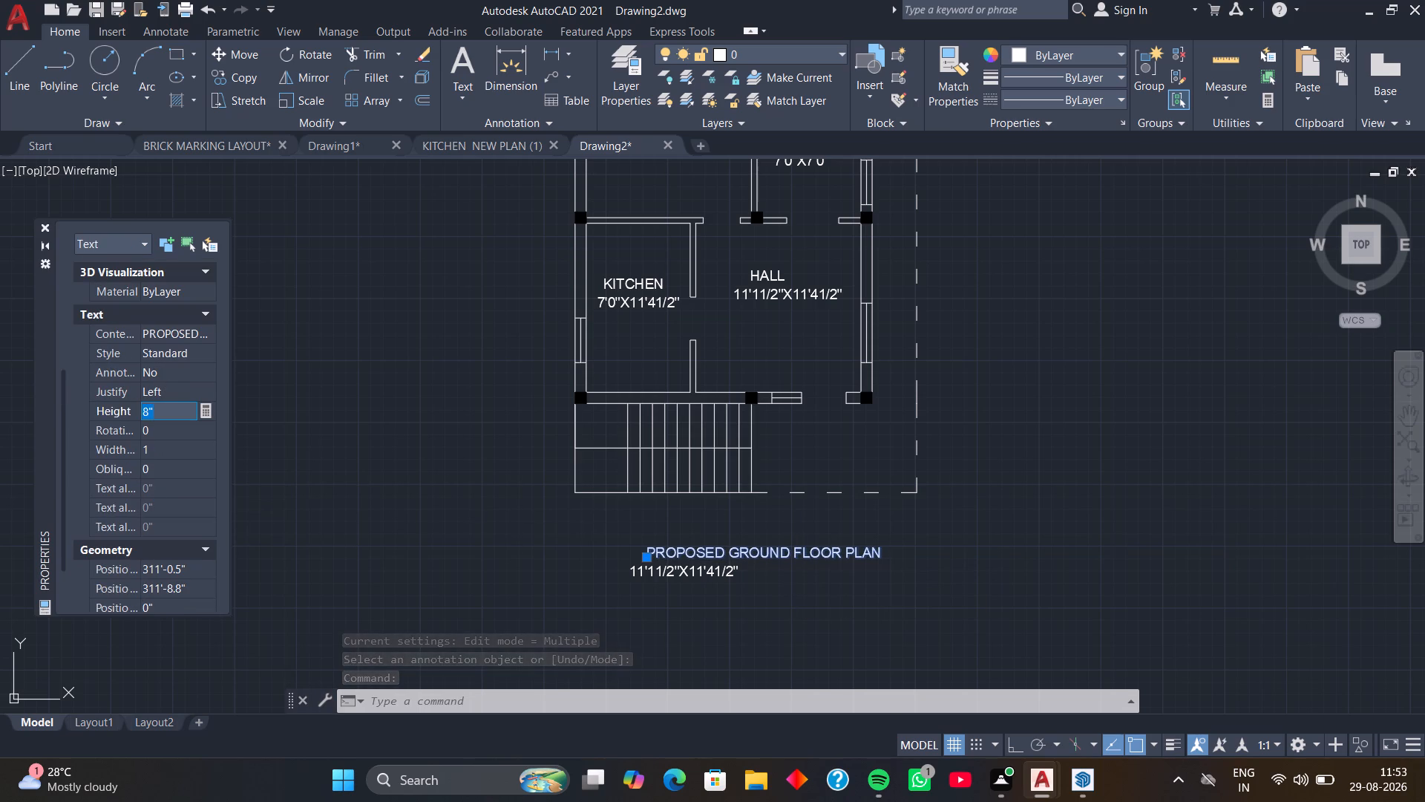
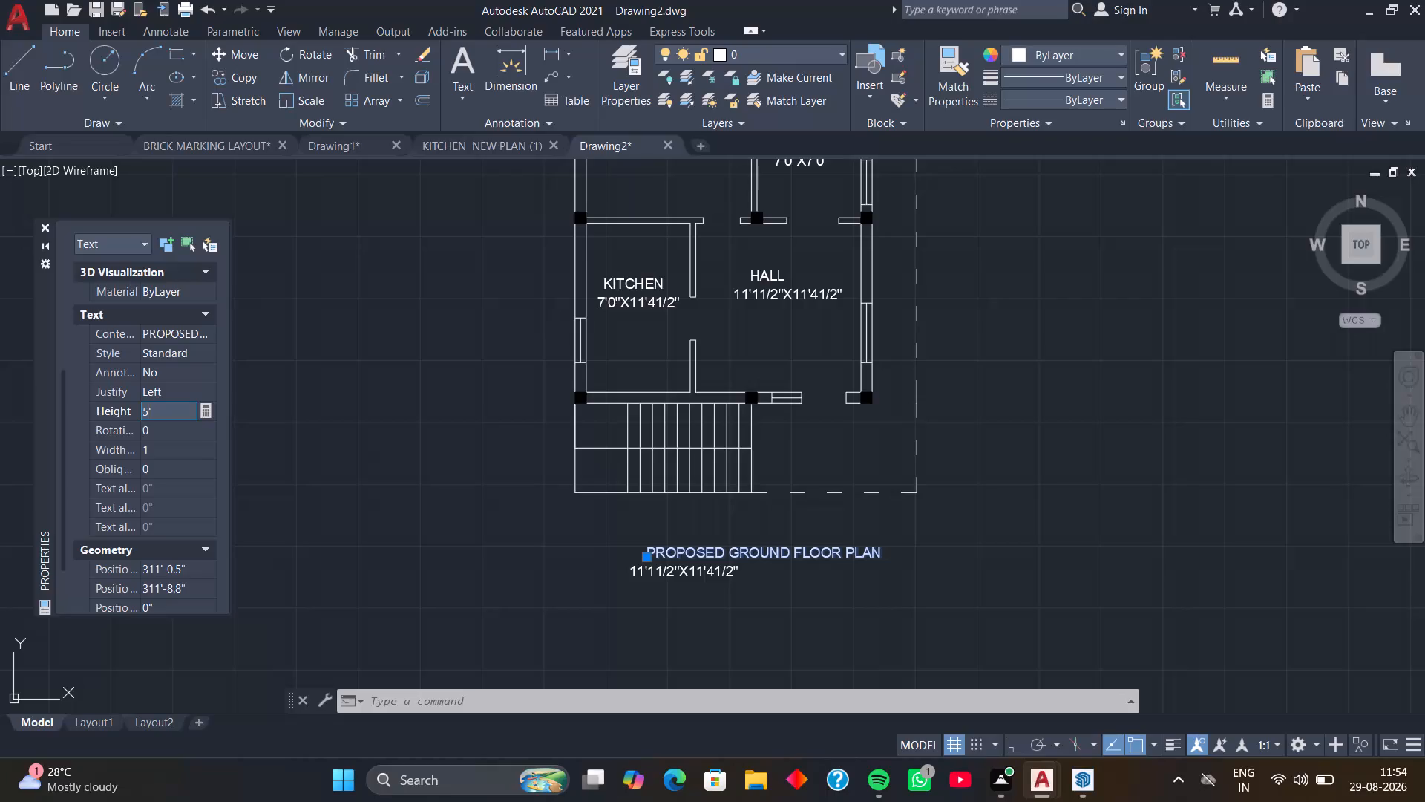
Try text heights of 5' and 3' on the PROPOSED GROUND FLOOR PLAN title, and settle on 2'.
key("Return")
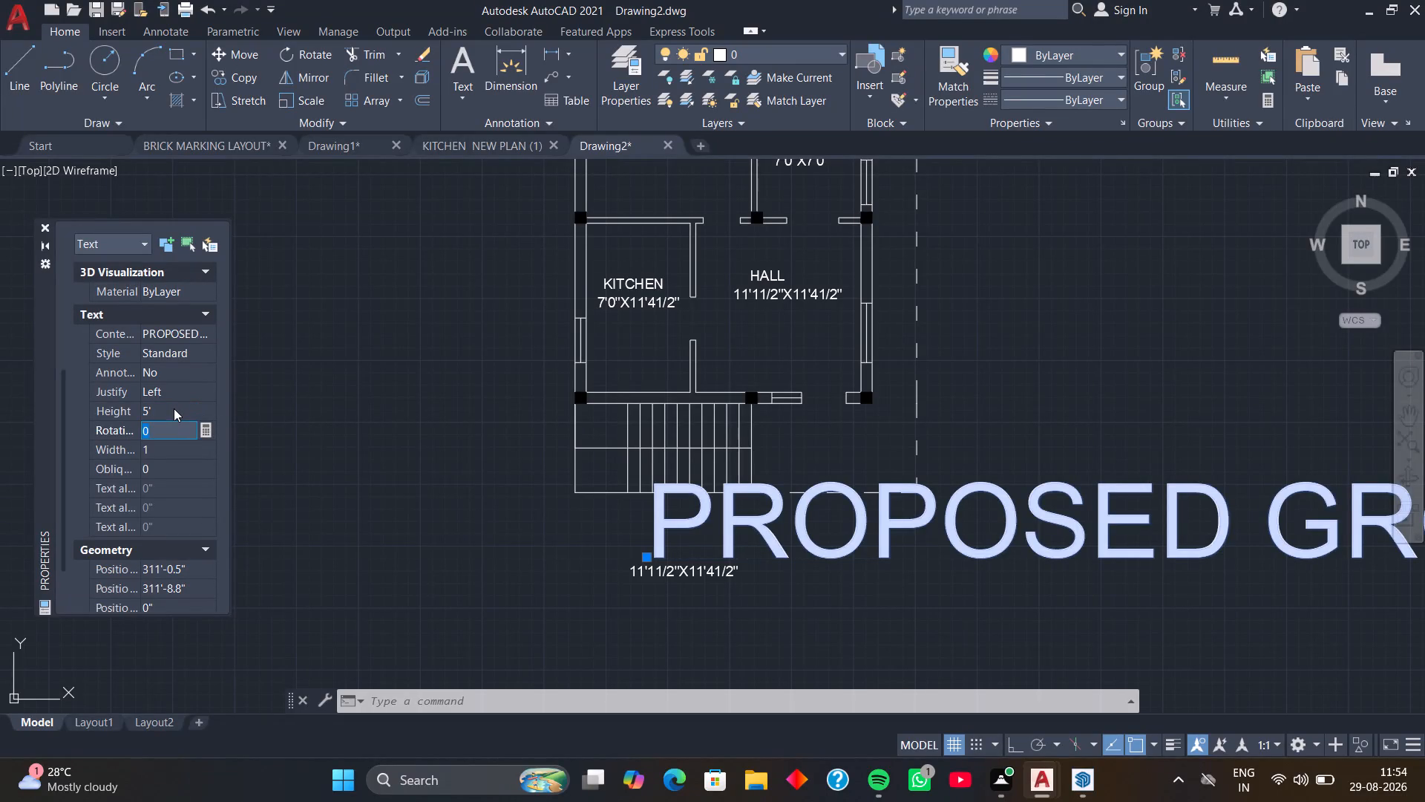
left_click(174, 408)
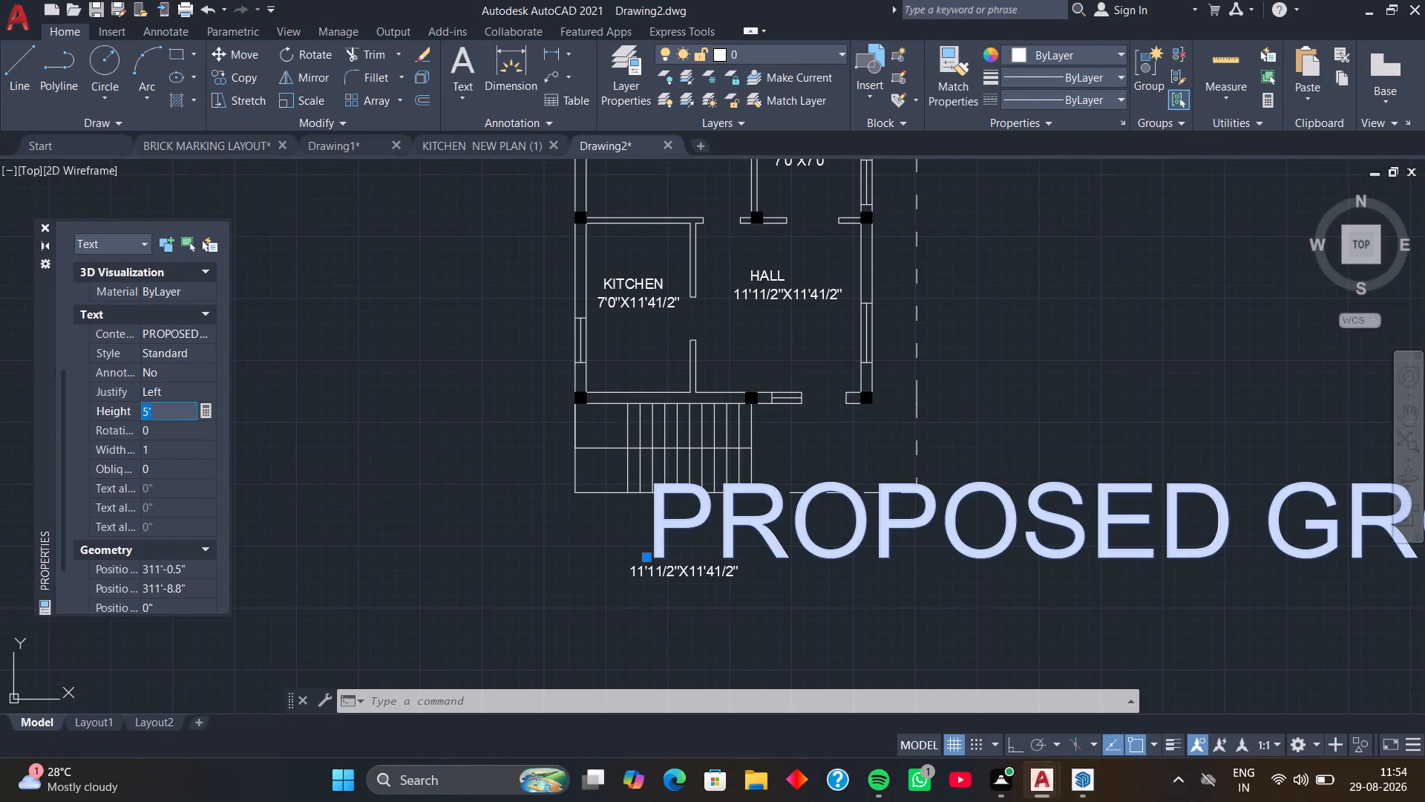
type("3'")
key("Return")
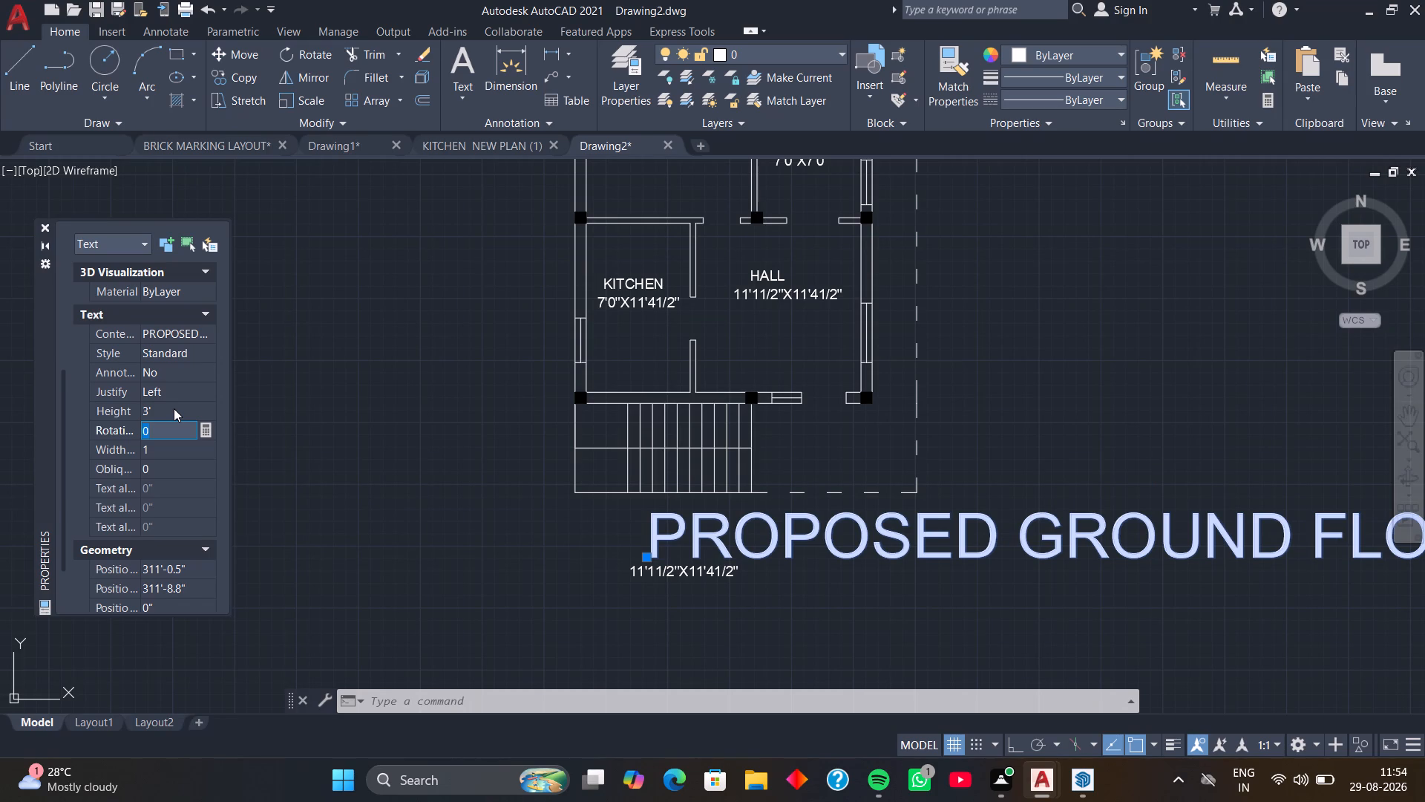
left_click(174, 408)
type("2'")
key("Return")
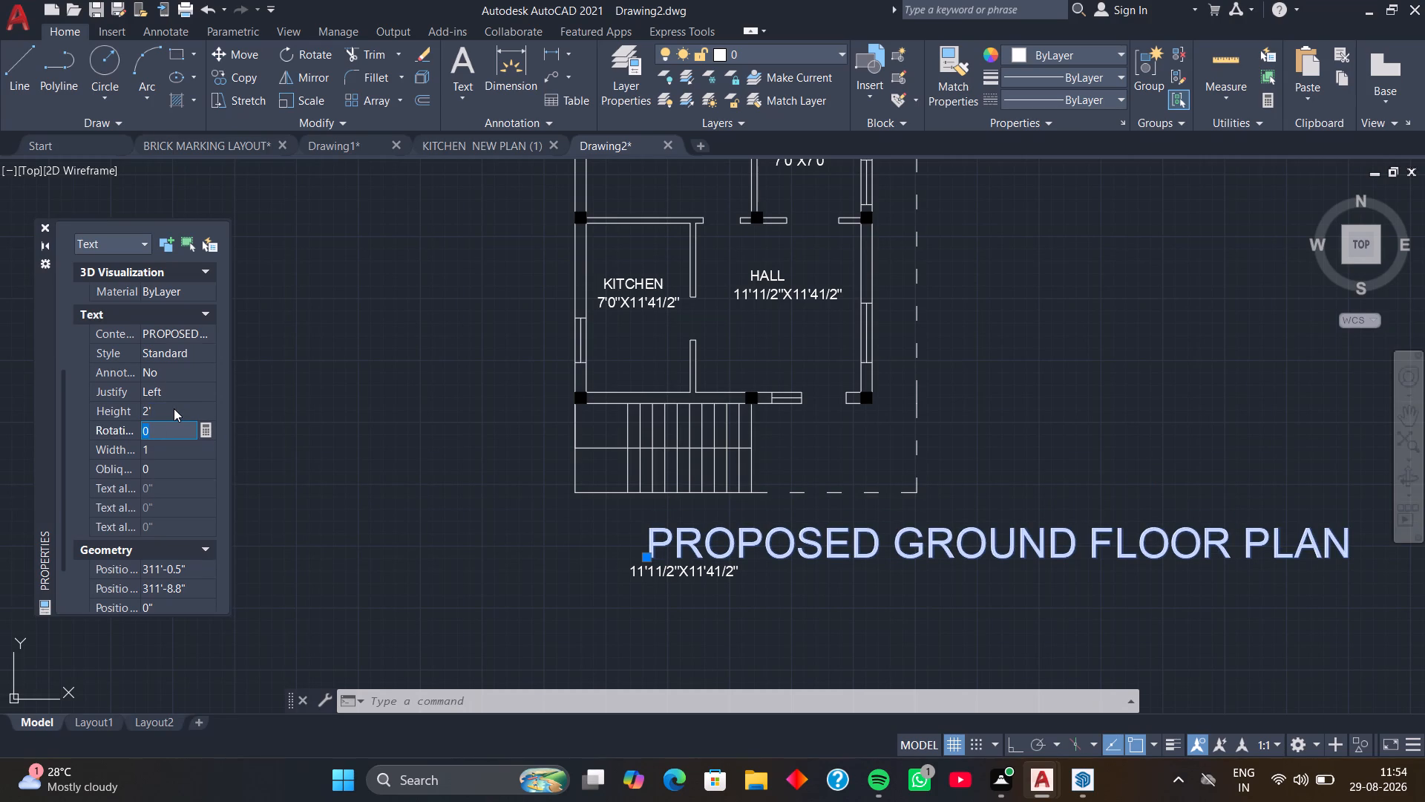
Move the PROPOSED GROUND FLOOR PLAN title so it sits roughly centred just below the staircase and the dashed boundary.
left_click(646, 557)
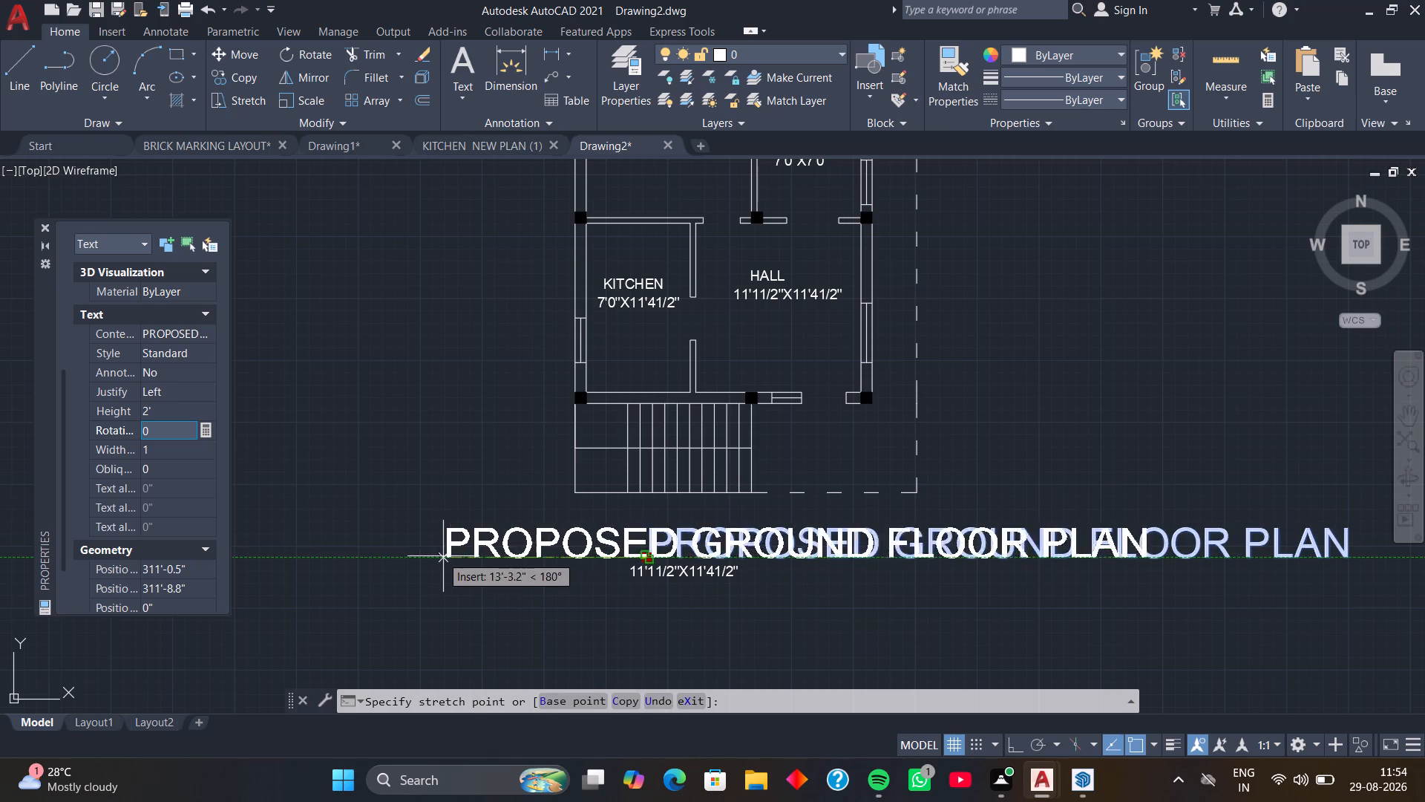
left_click(396, 548)
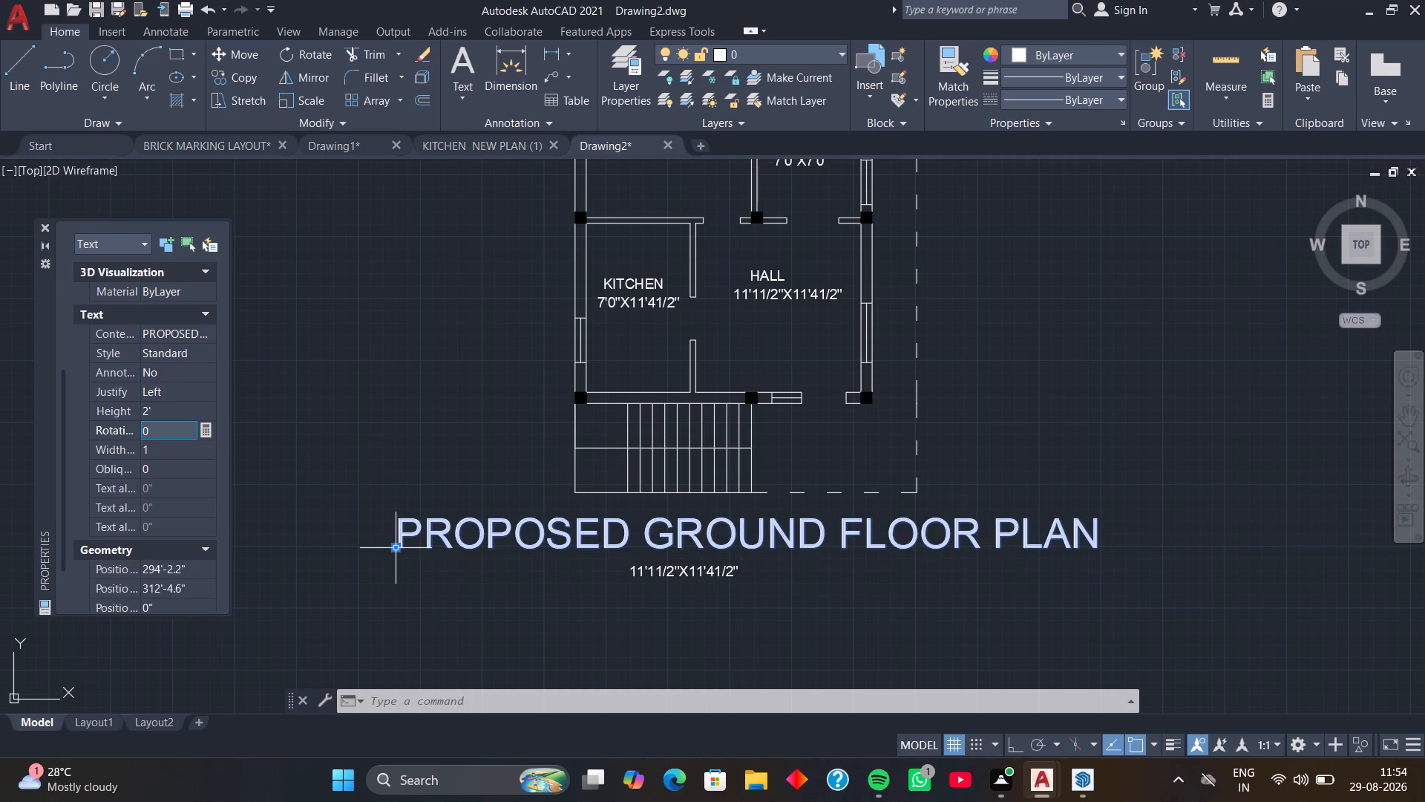
key("space")
key("Escape")
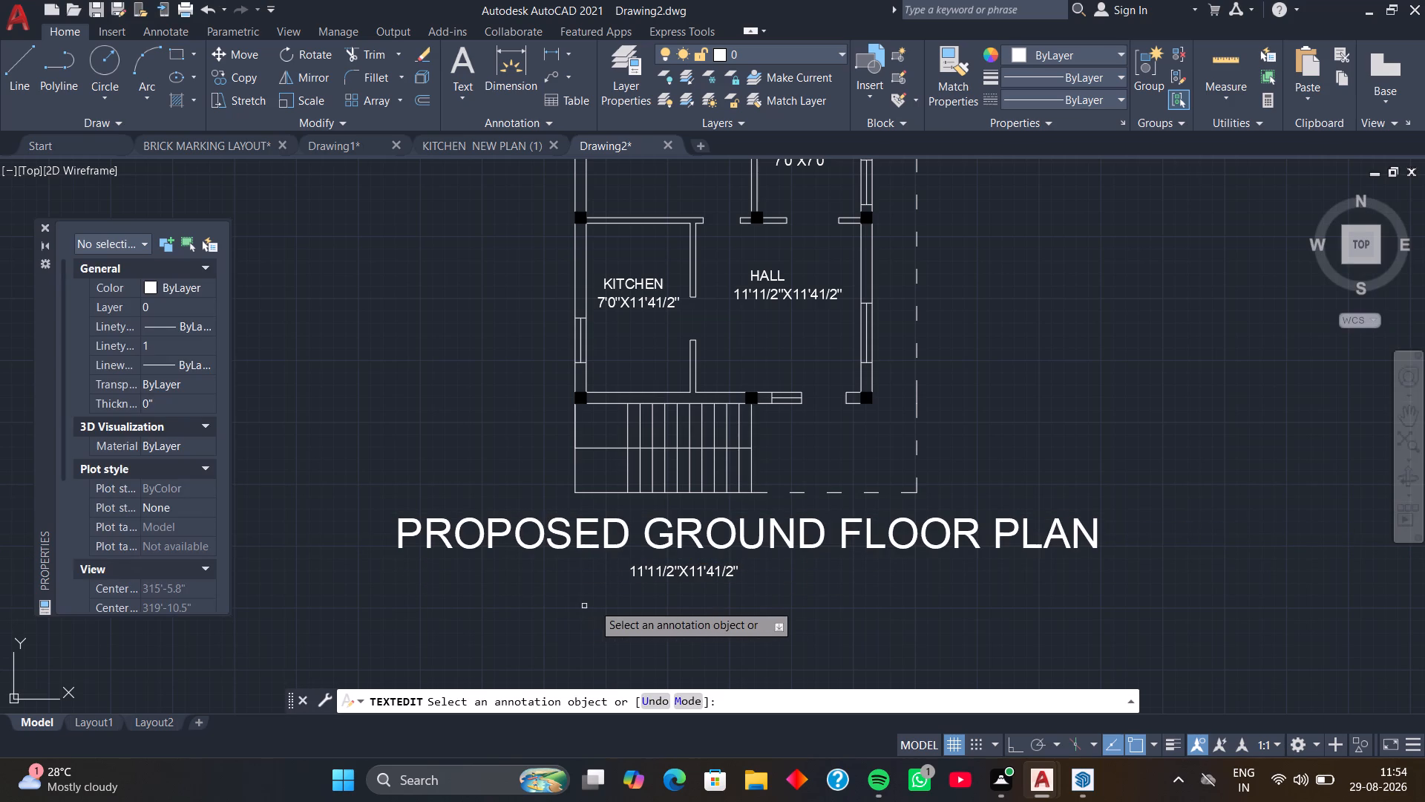
key("space")
Delete the leftover room-size text under the title and the loose BED ROOM label with its size outside the plan.
left_click(646, 574)
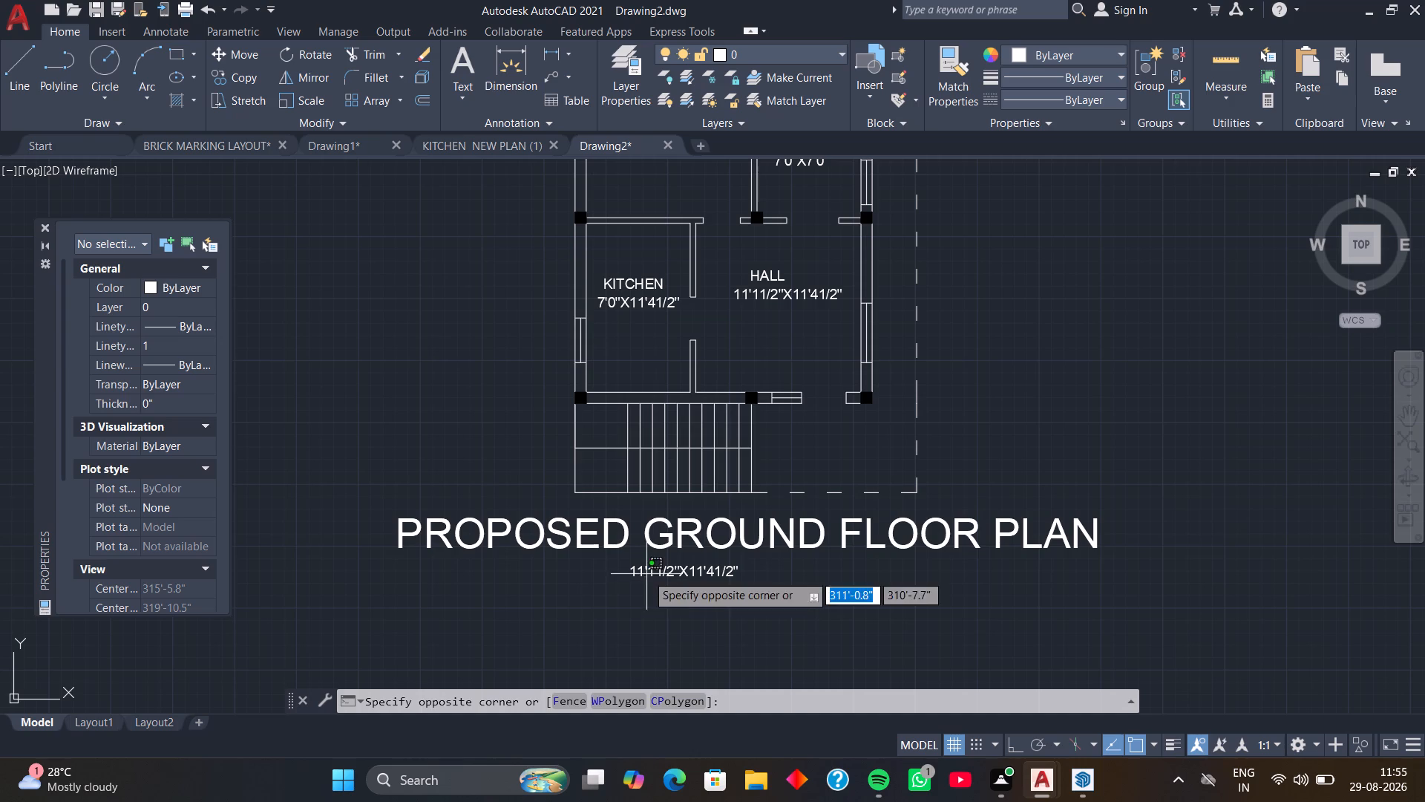
left_click(615, 573)
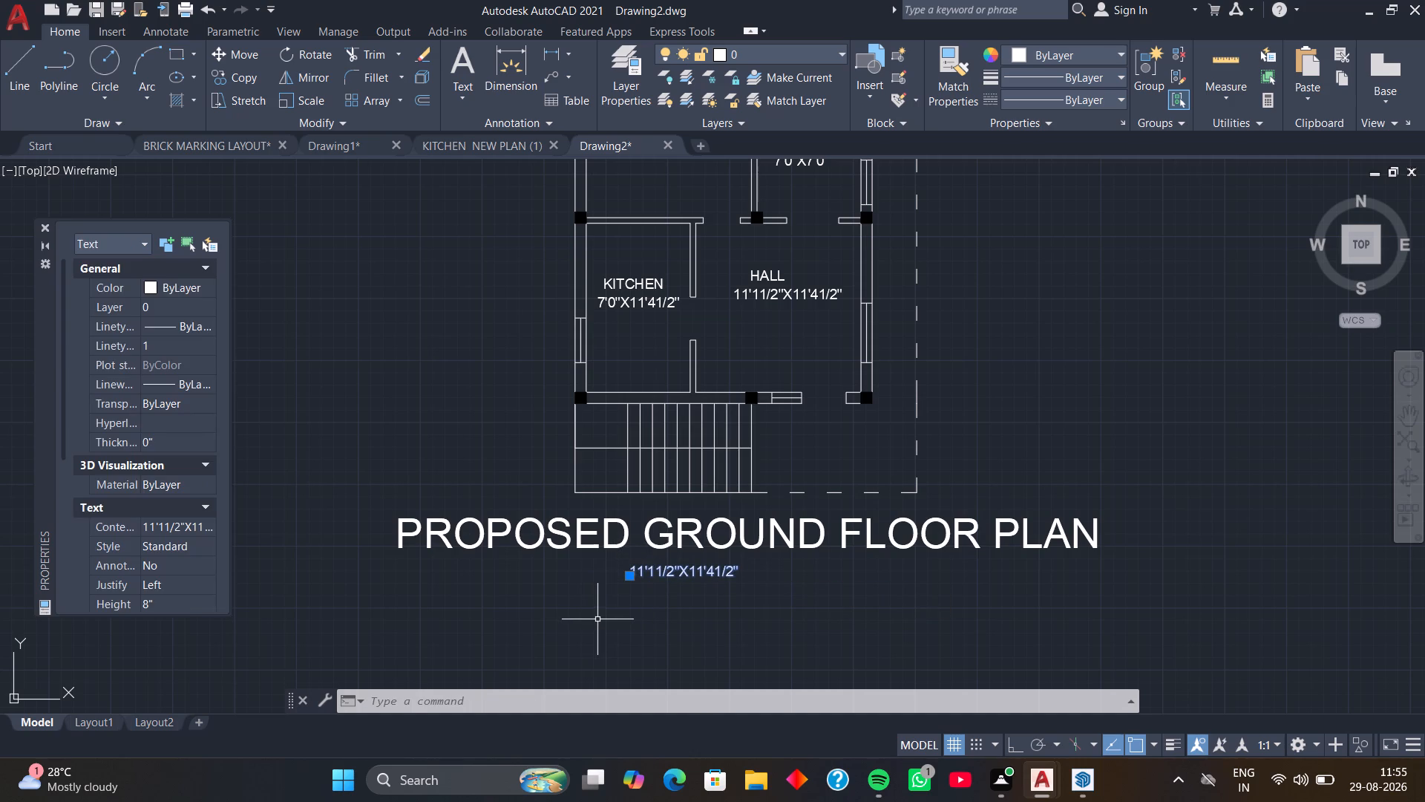
key("Delete")
scroll(610, 601, "down", 2)
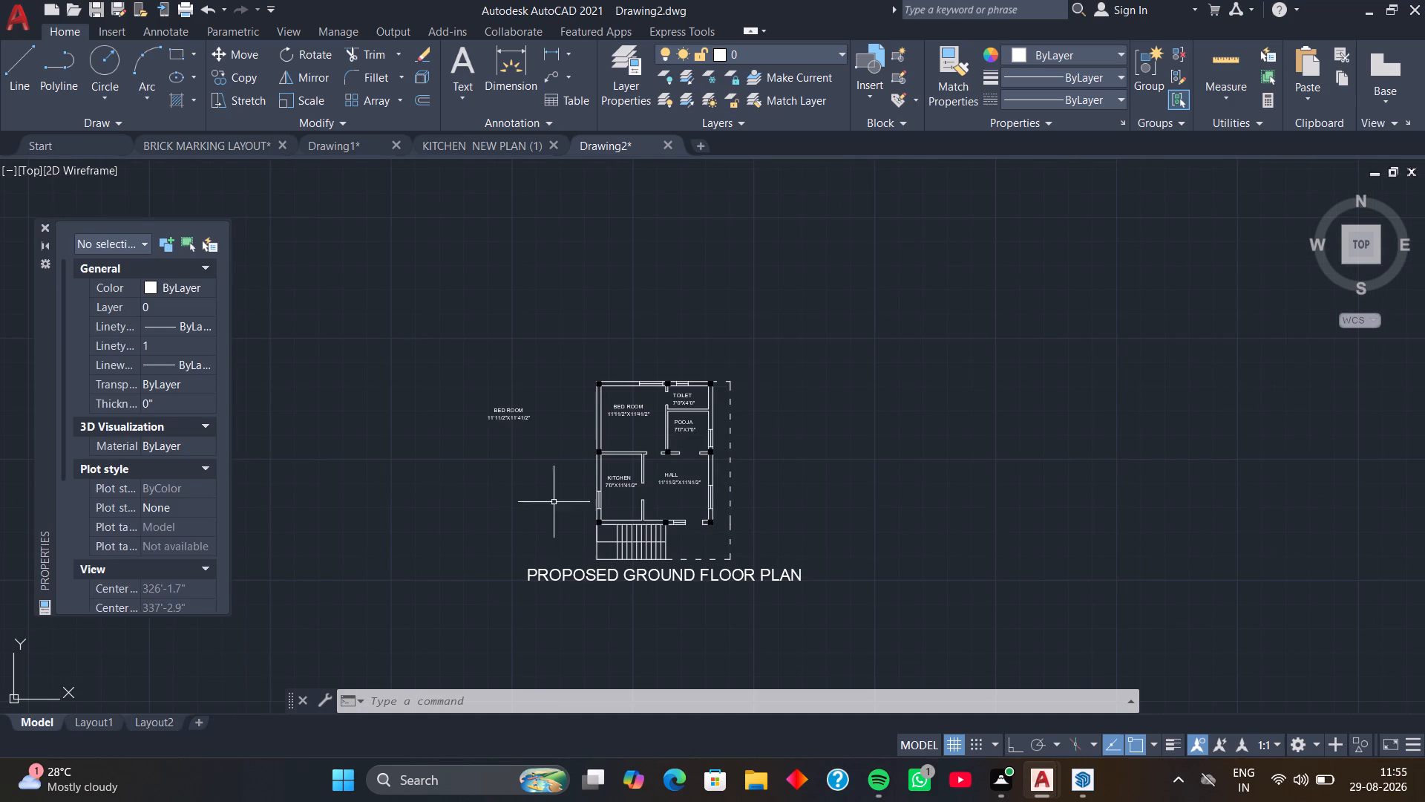
left_click(568, 384)
left_click(448, 451)
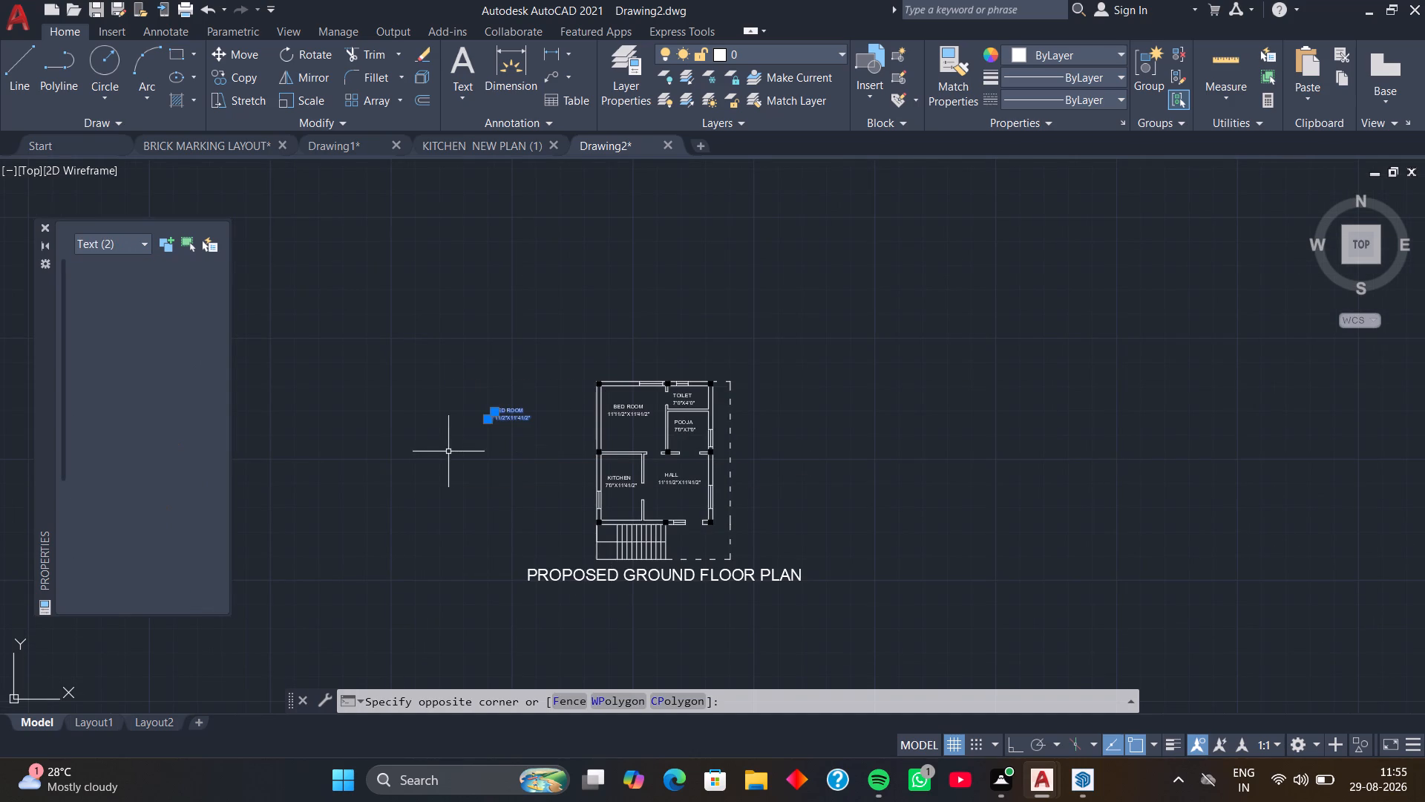
key("Delete")
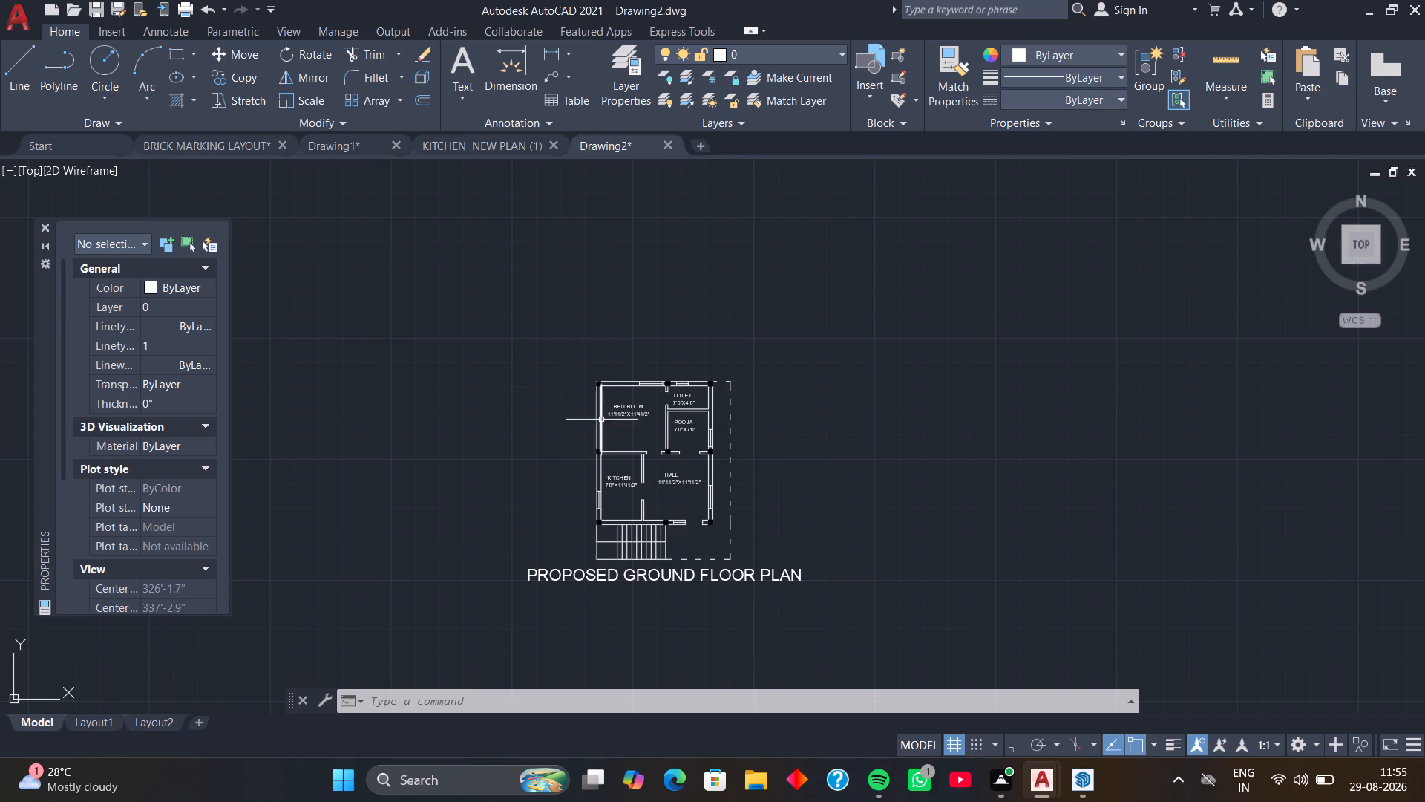
Add single-line texts W, V, W3 and W2 above the bedroom's upper window, with height 8" and rotation 0.
middle_click_drag(601, 420, 508, 500)
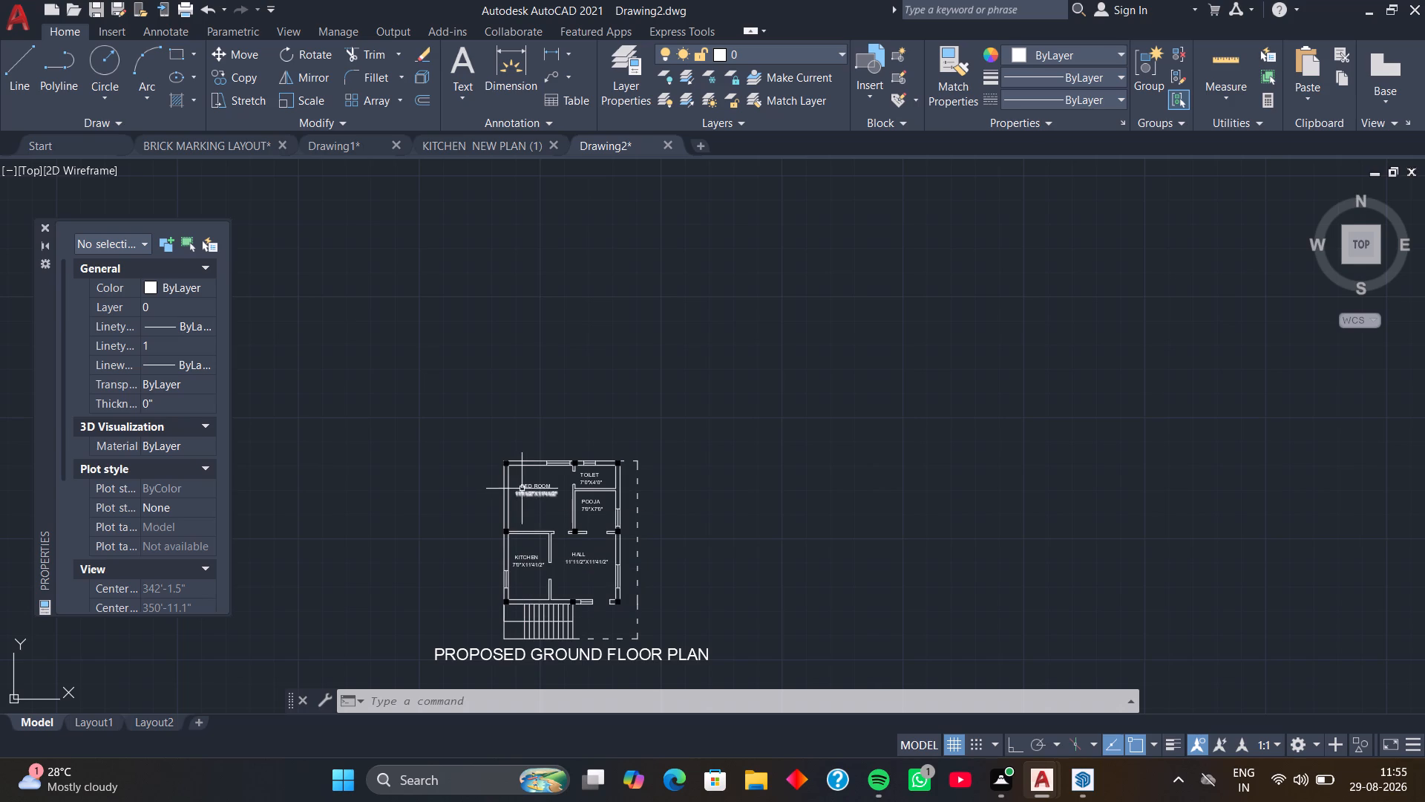
scroll(522, 485, "up", 1)
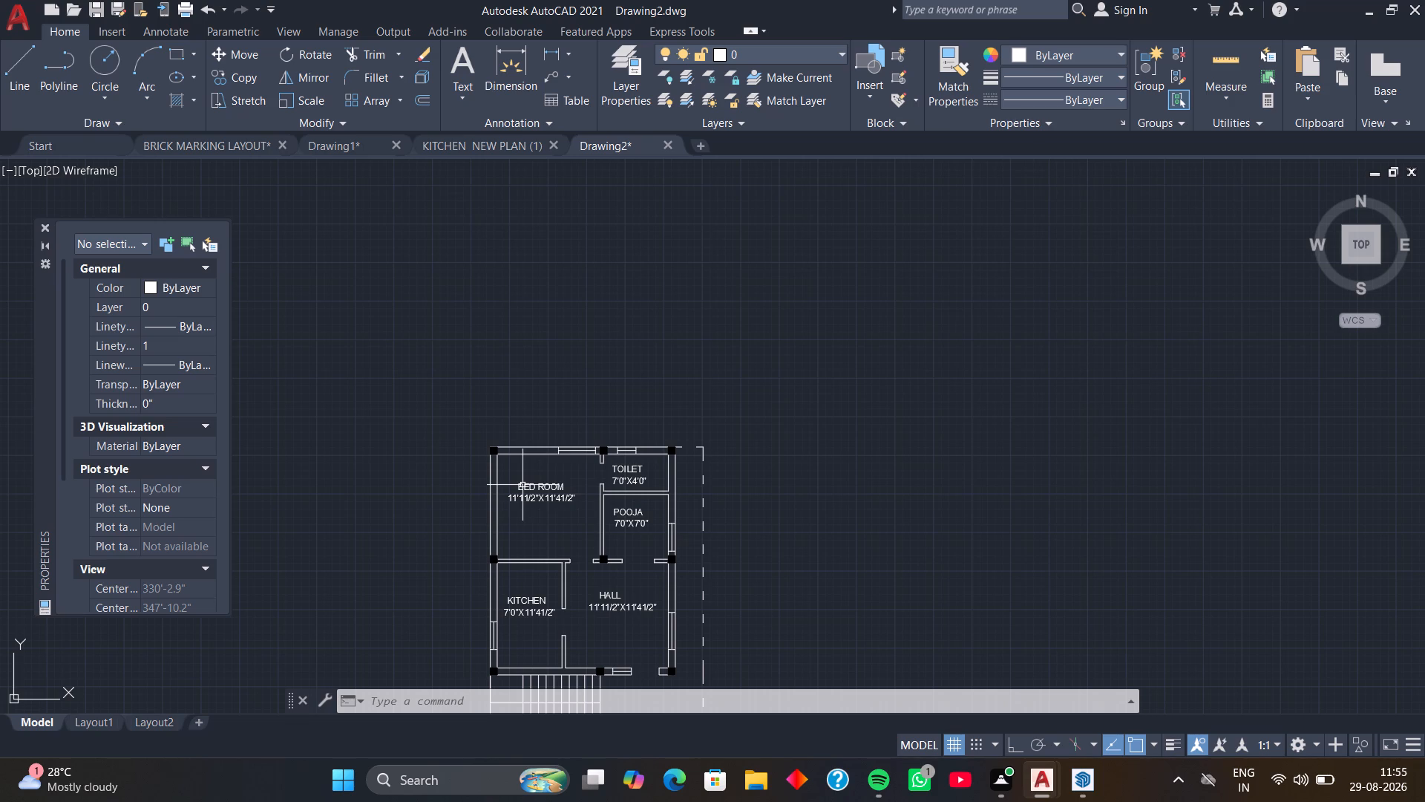
scroll(569, 428, "up", 2)
middle_click_drag(569, 428, 569, 339)
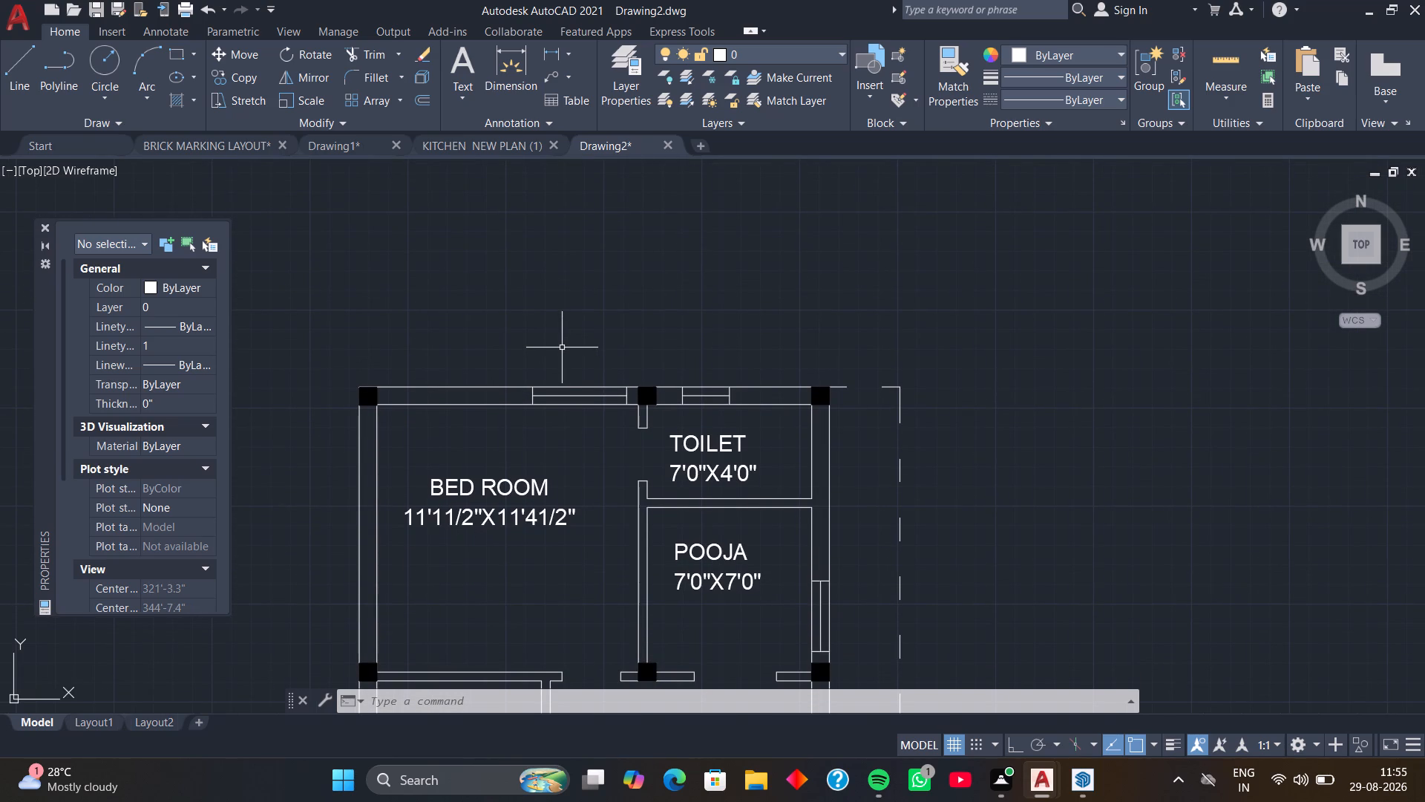
type("DT")
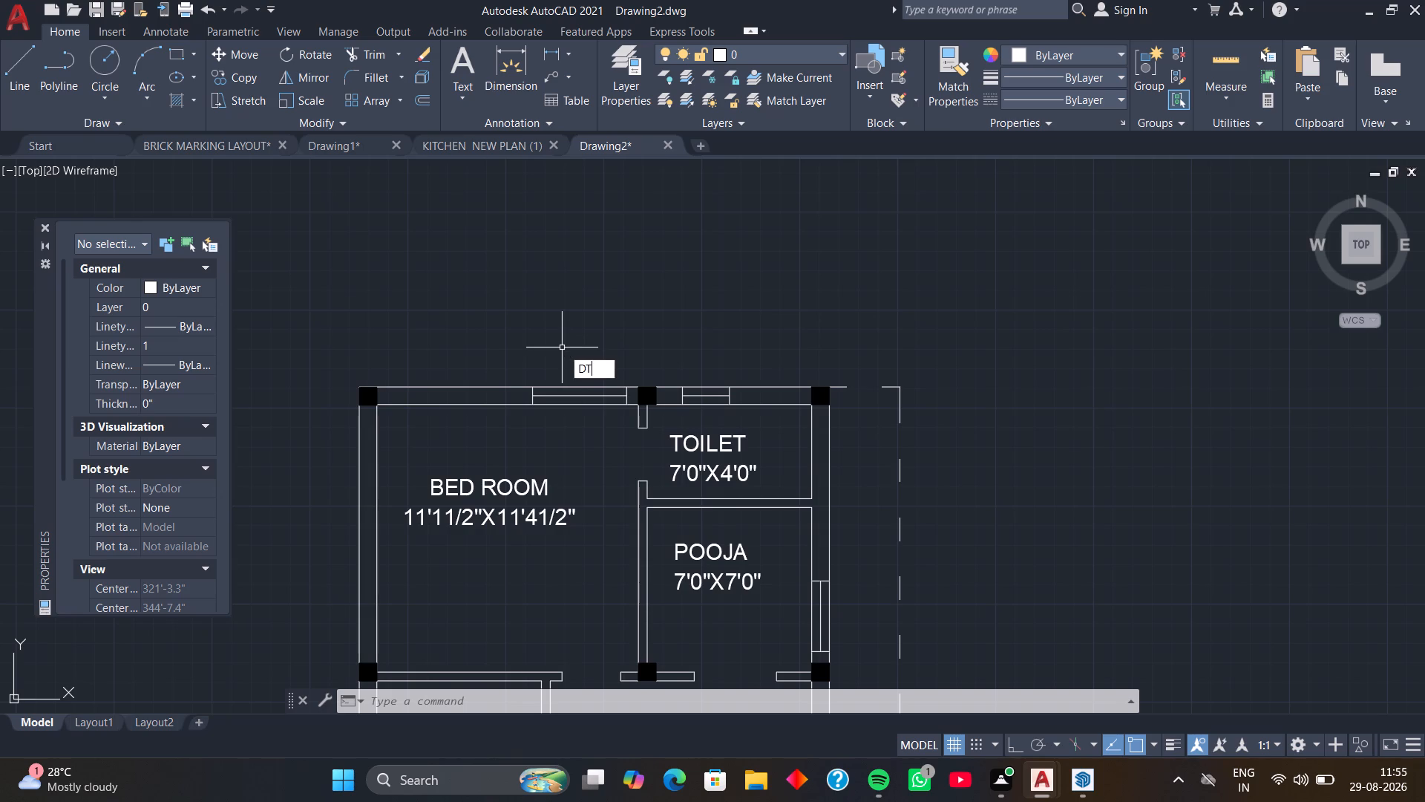
key("space")
left_click(560, 330)
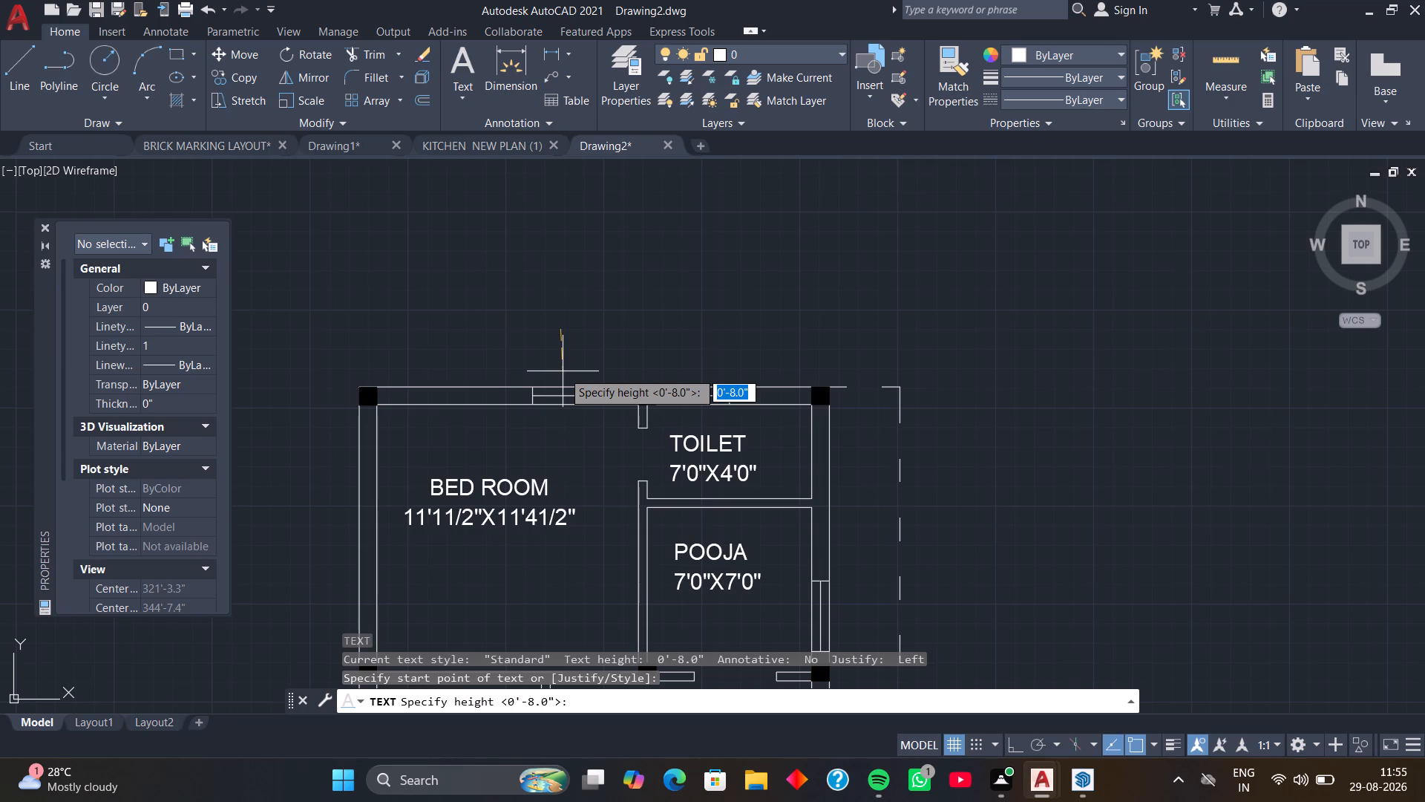
key("F8")
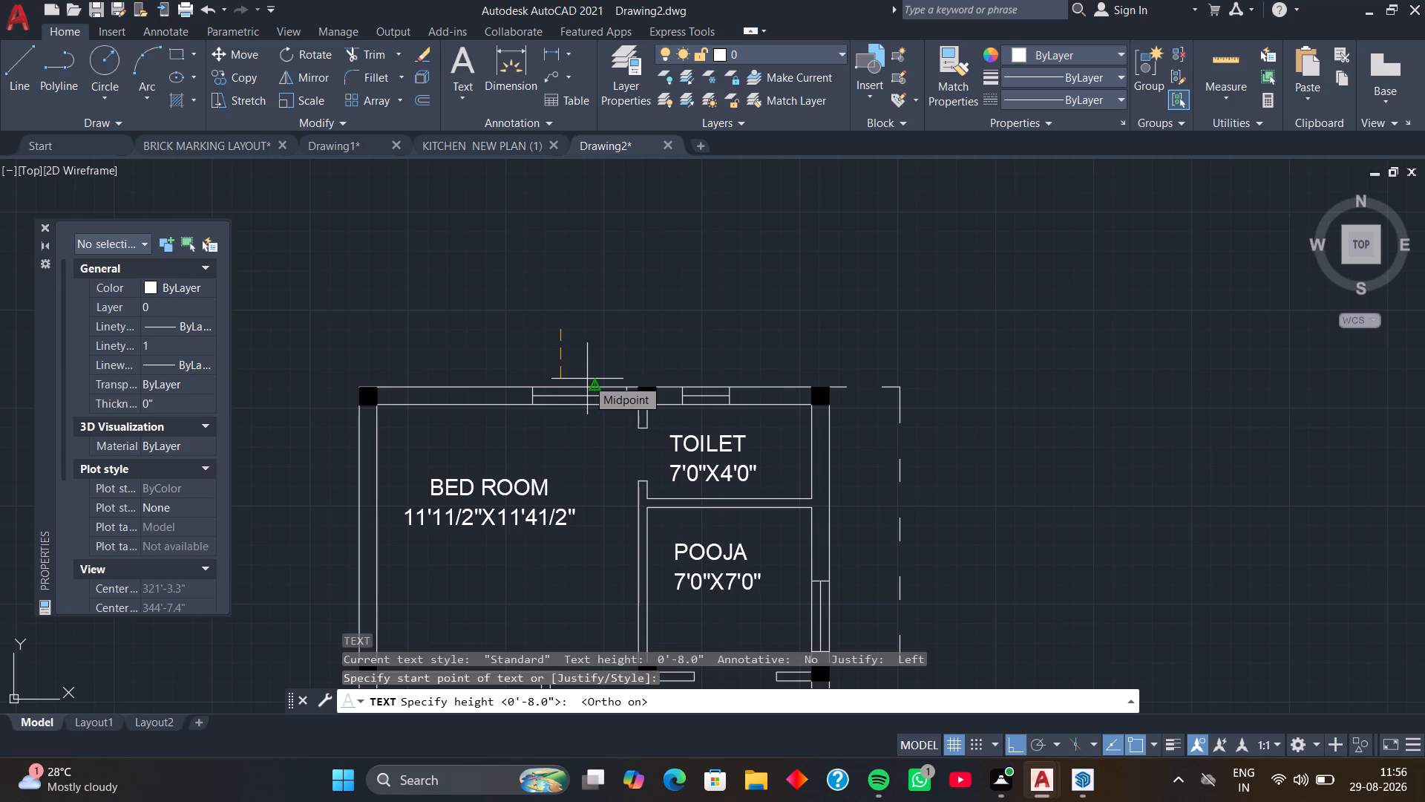
key("8")
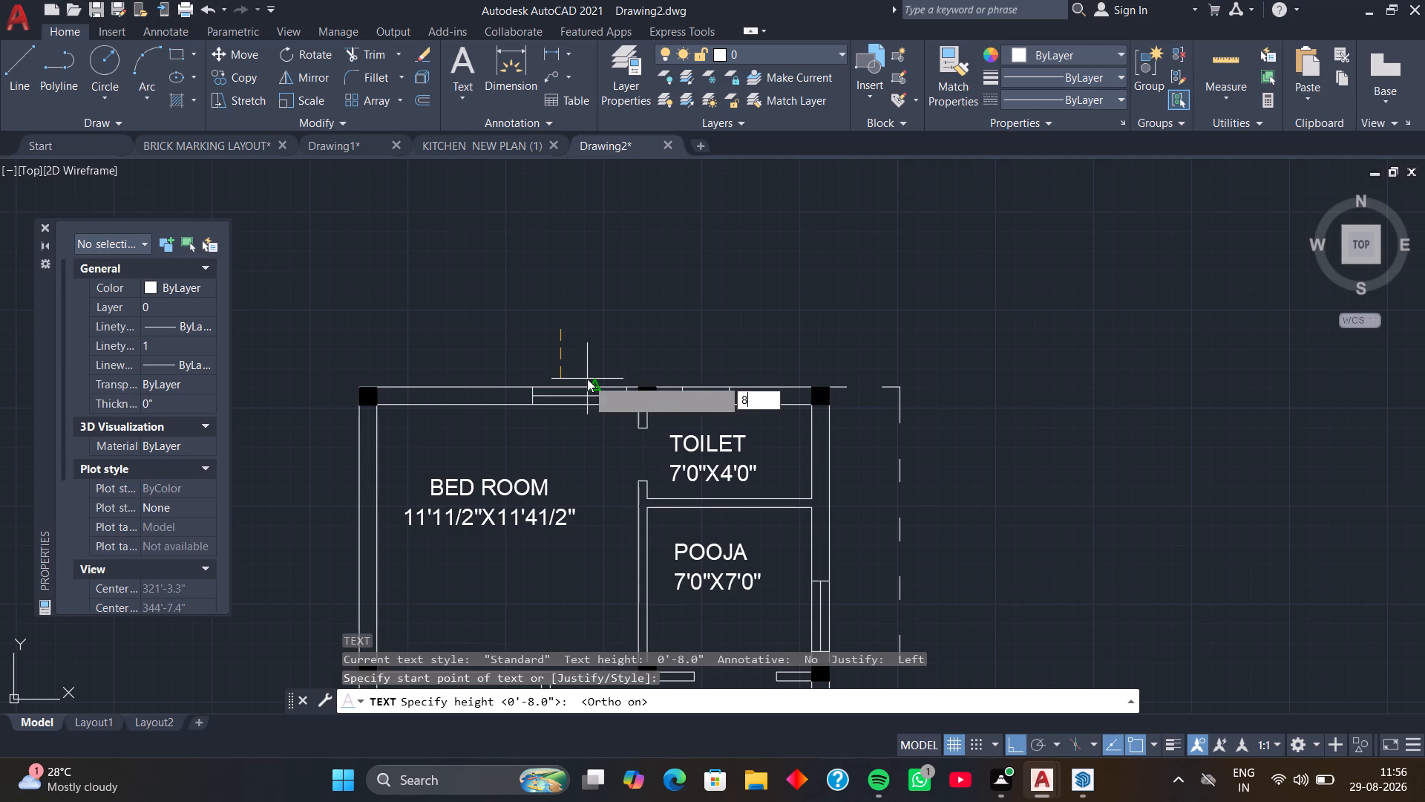
key("Return")
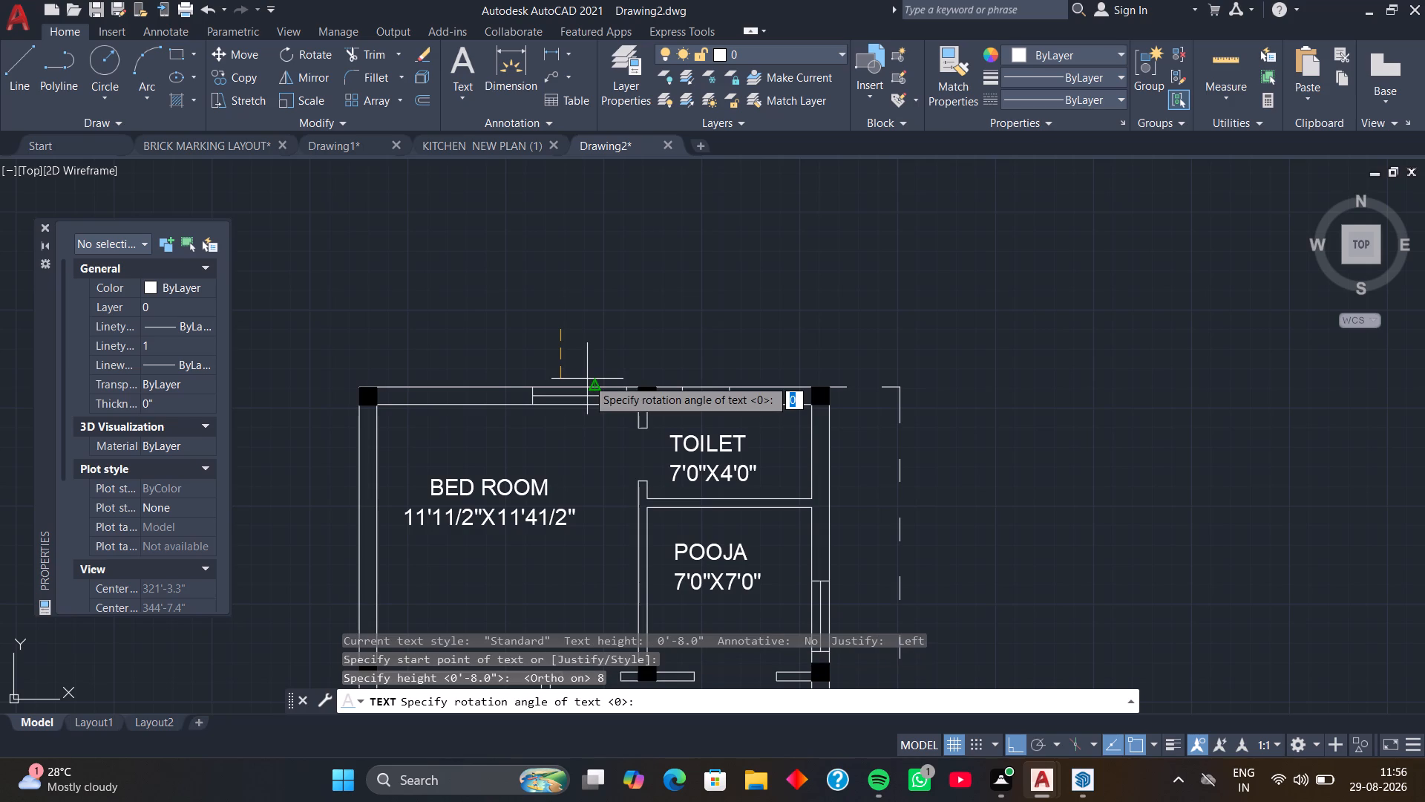
key("0")
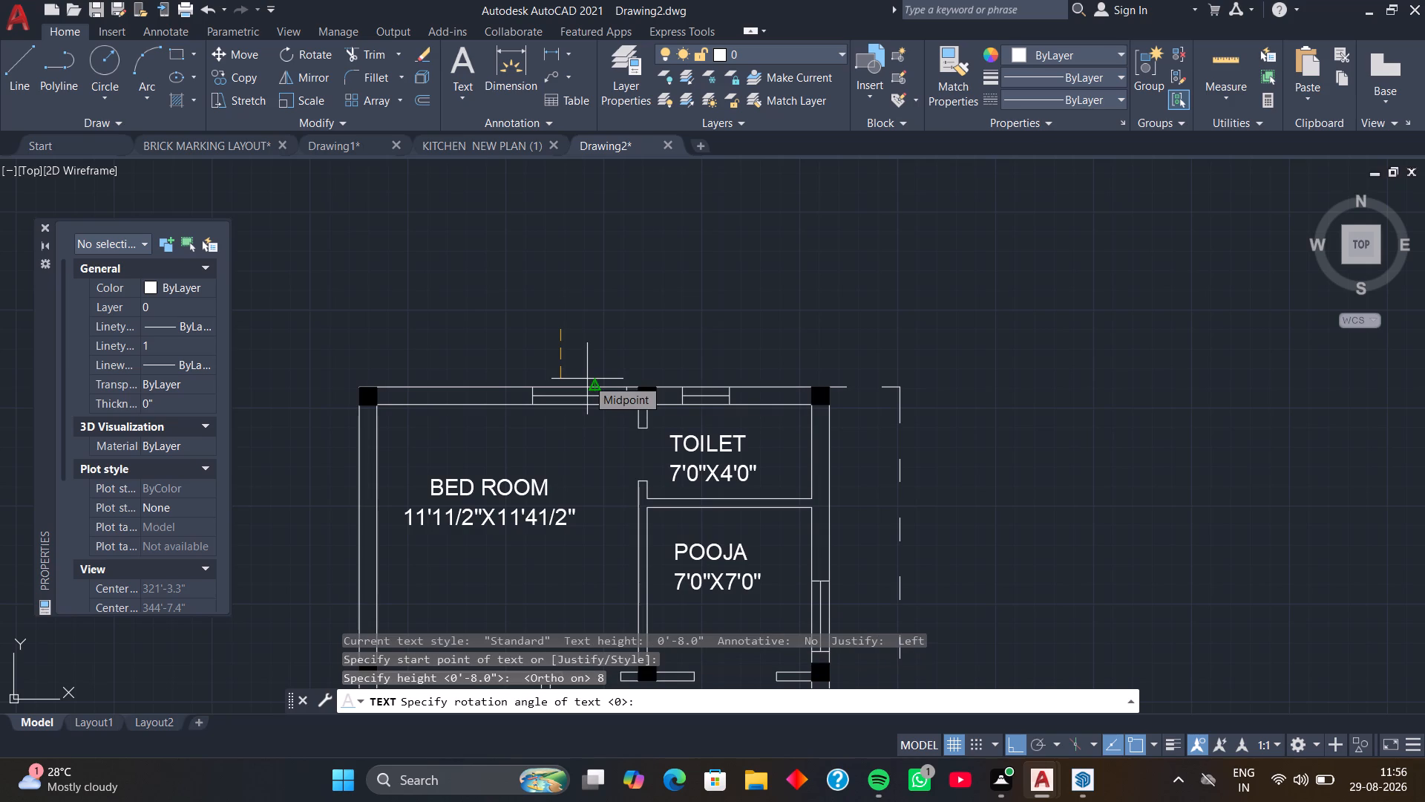
key("Return")
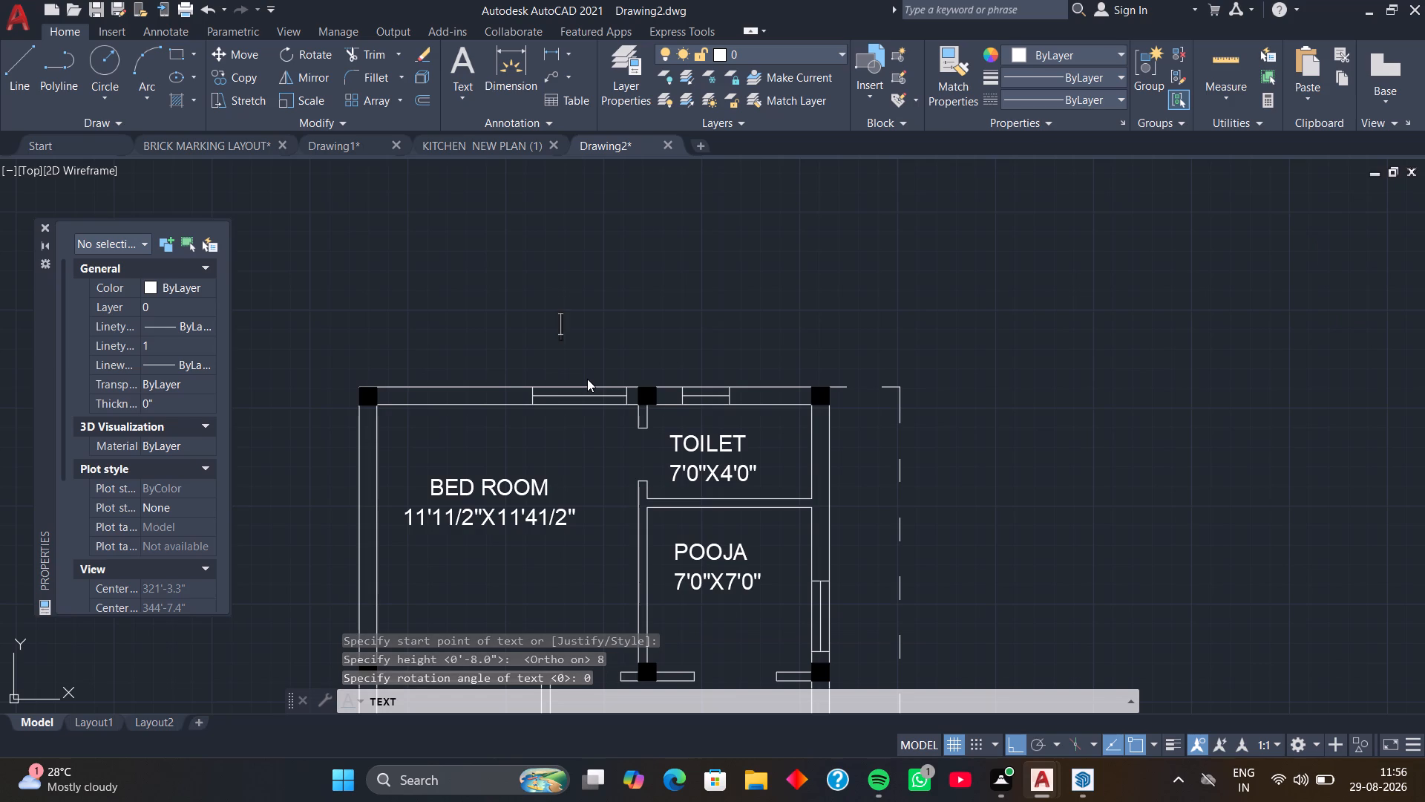
key("w")
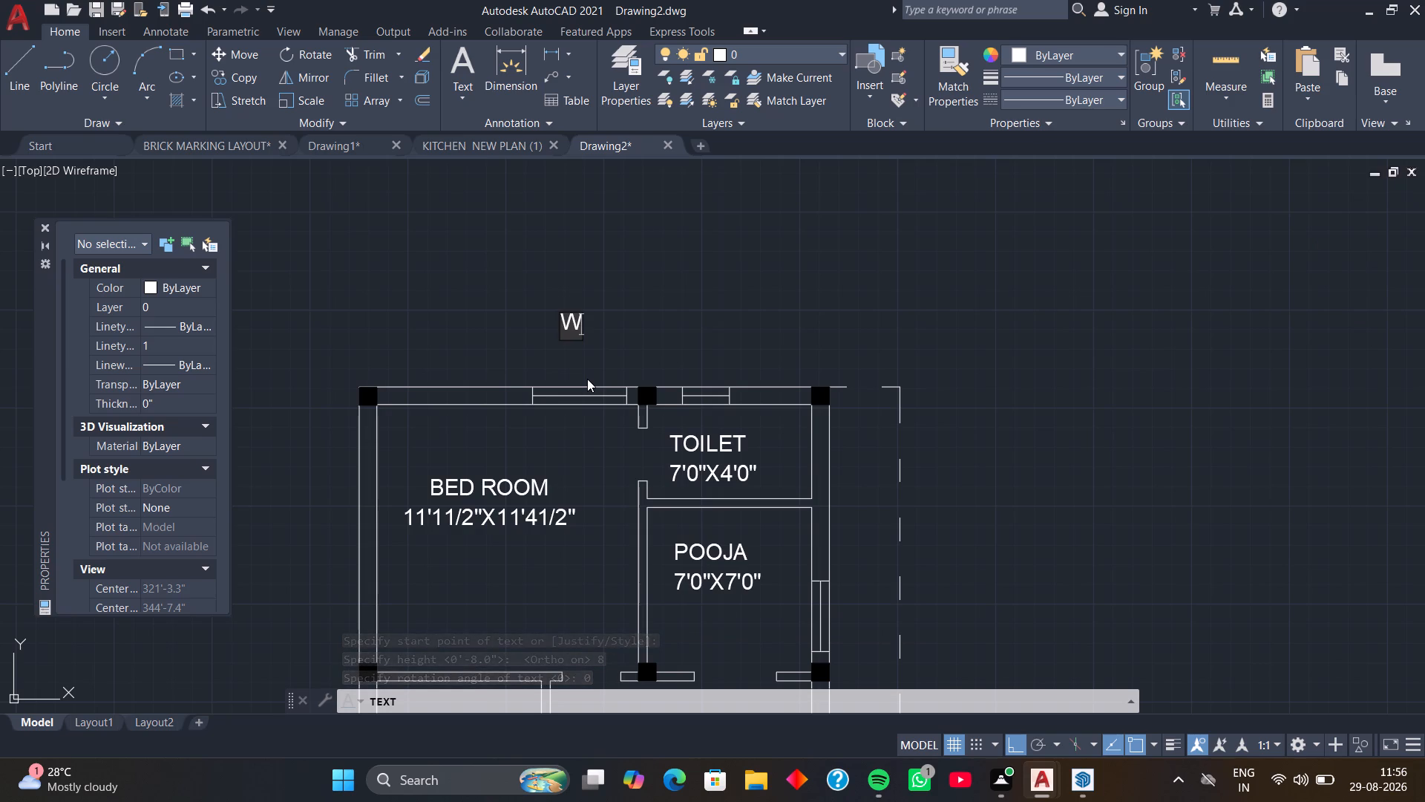
key("Return")
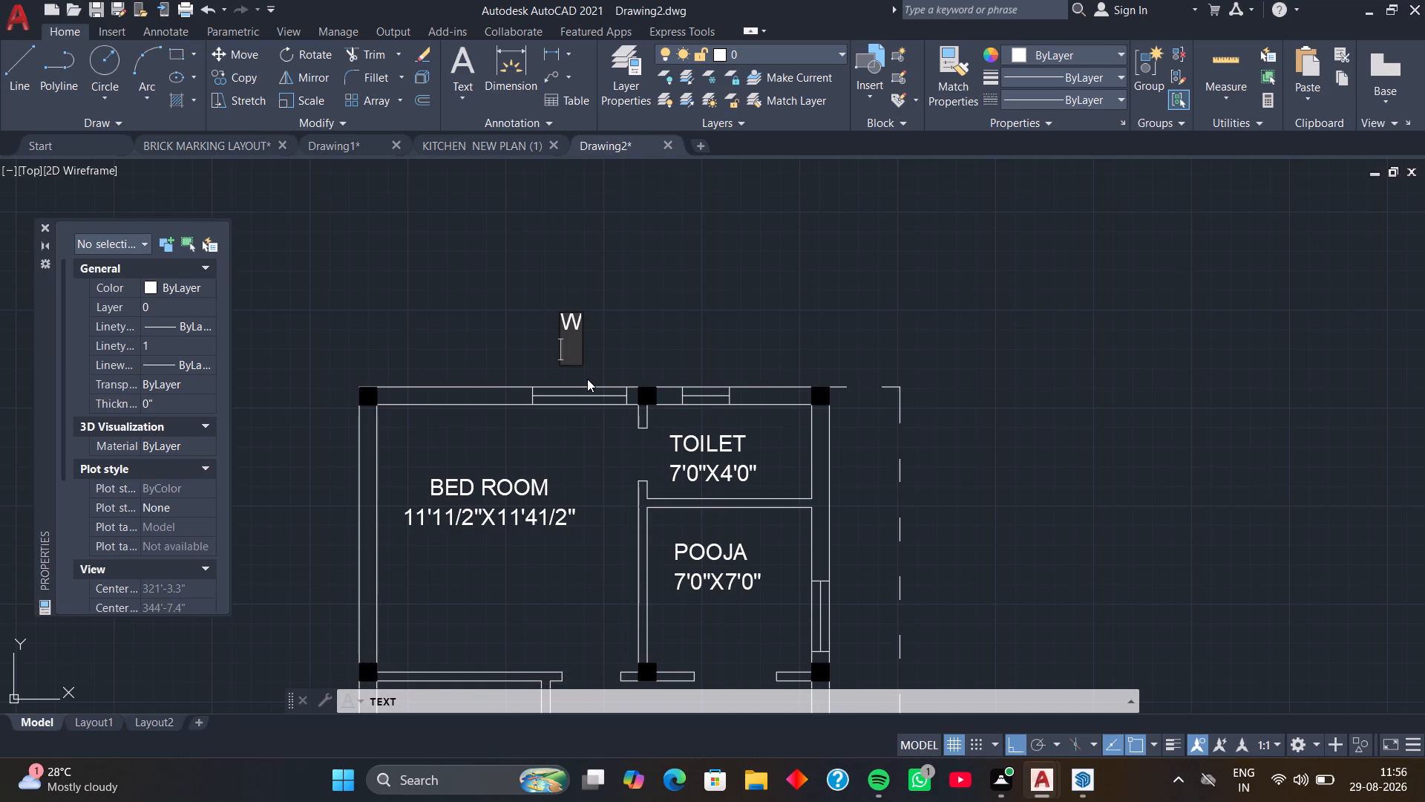
key("v")
key("Return")
type("W3")
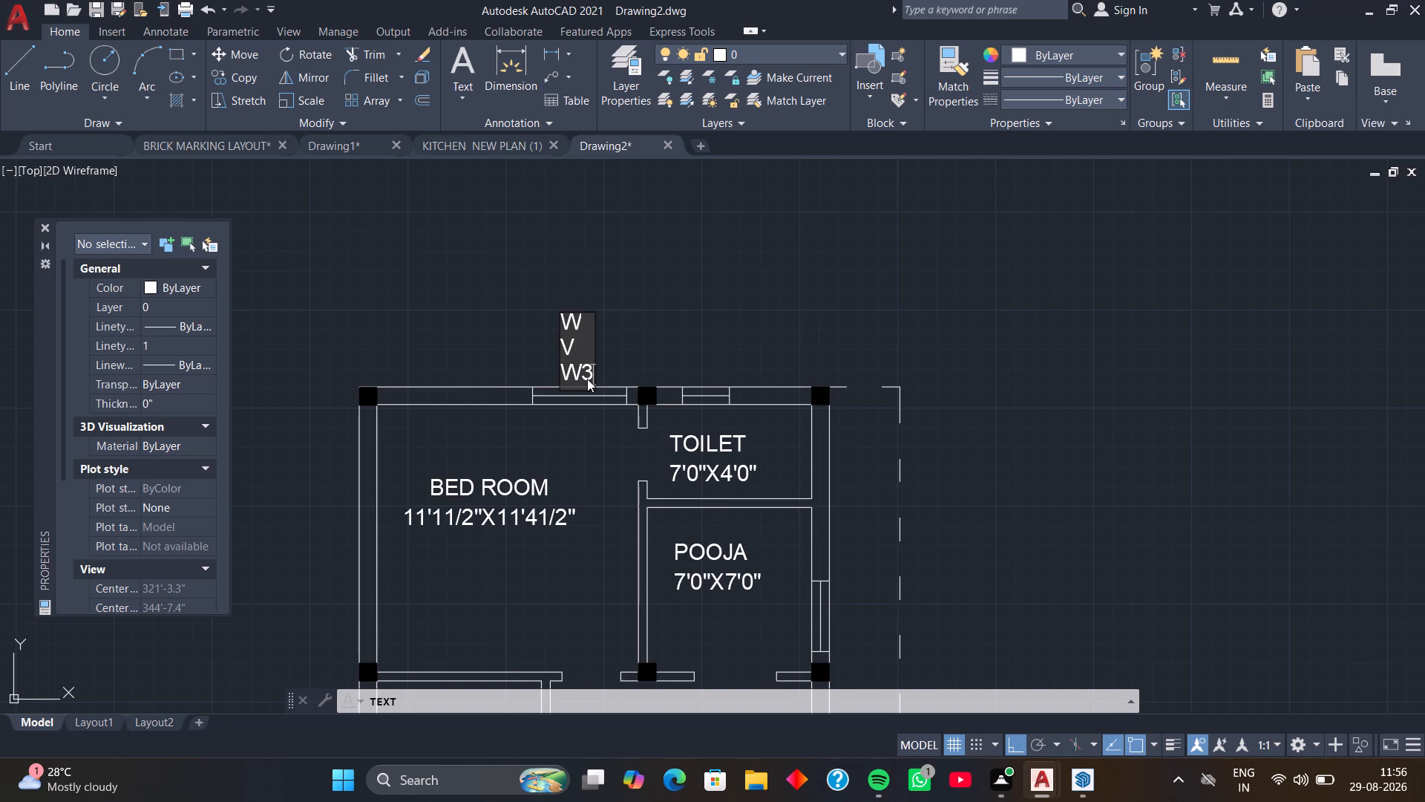
key("Return")
key("w")
key("2")
key("Return")
key("Return")
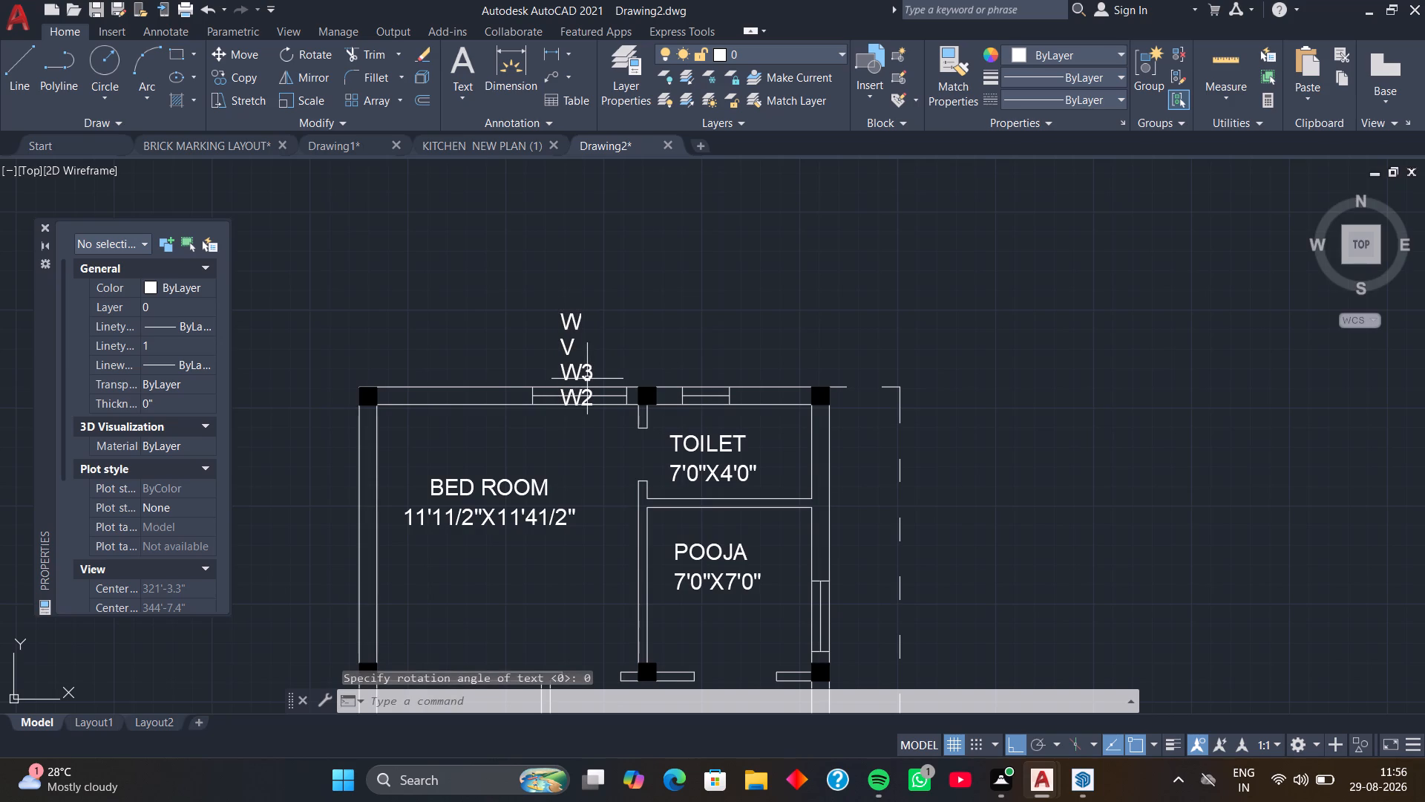
Move the V label to just above the opening in the toilet's upper wall, with Ortho off.
left_click(567, 348)
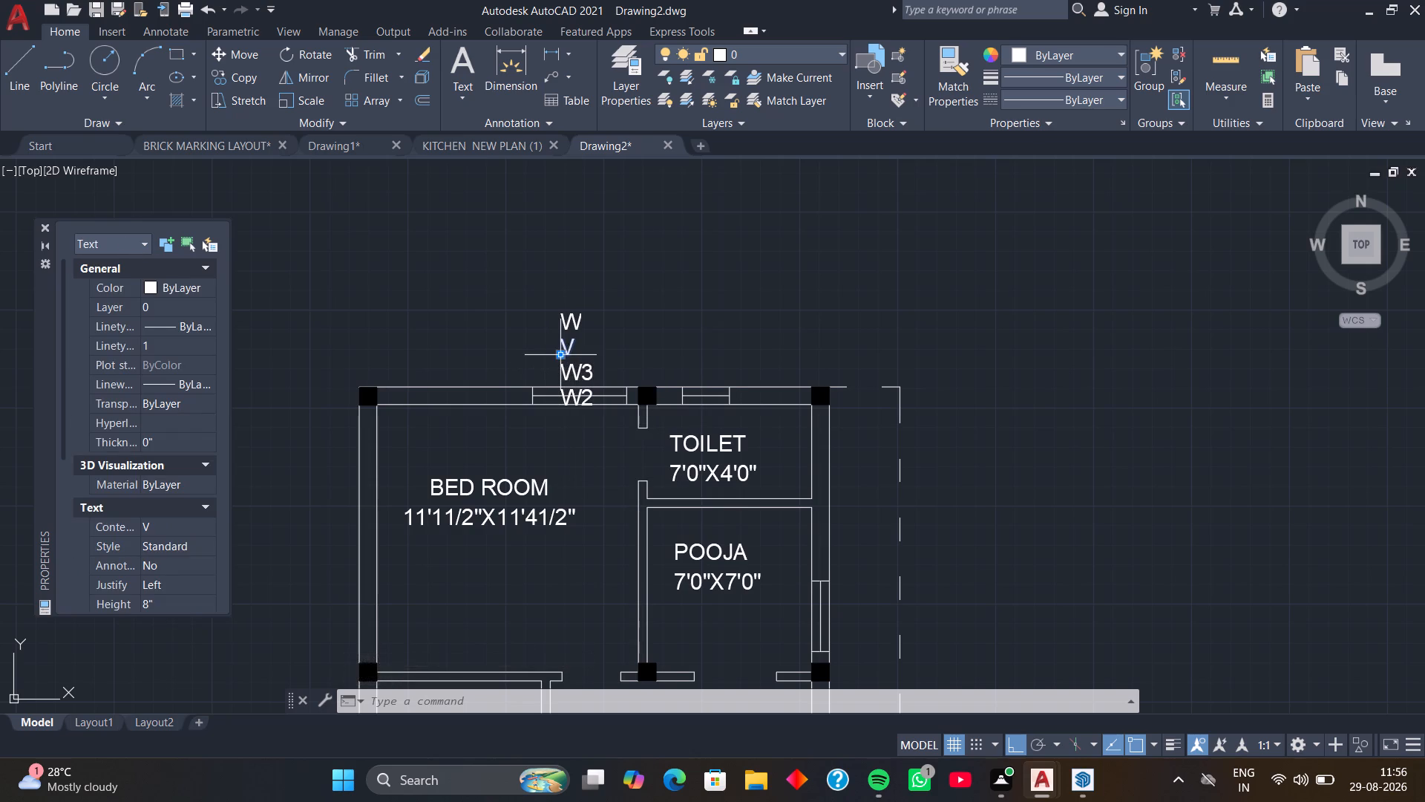
left_click(559, 357)
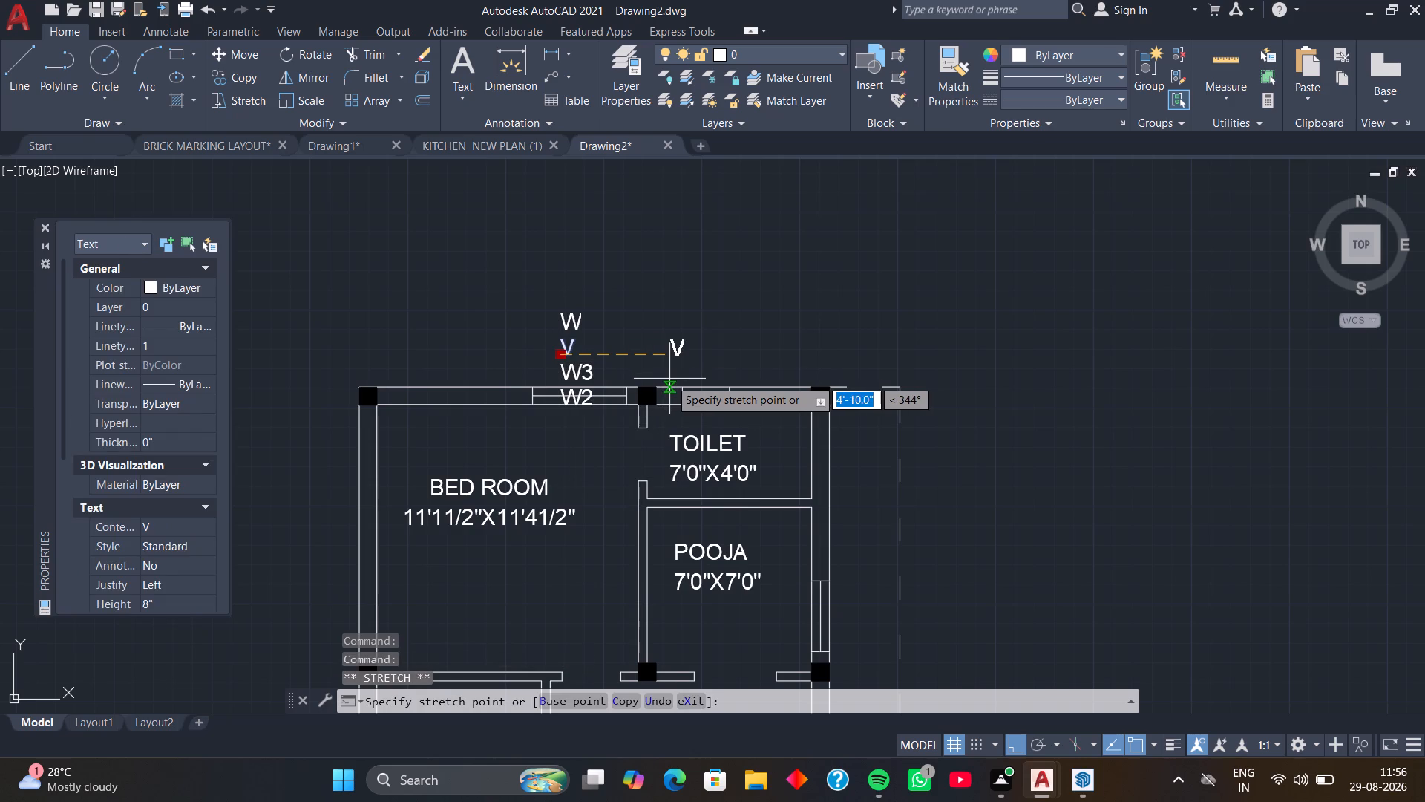
scroll(670, 379, "up", 3)
key("F8")
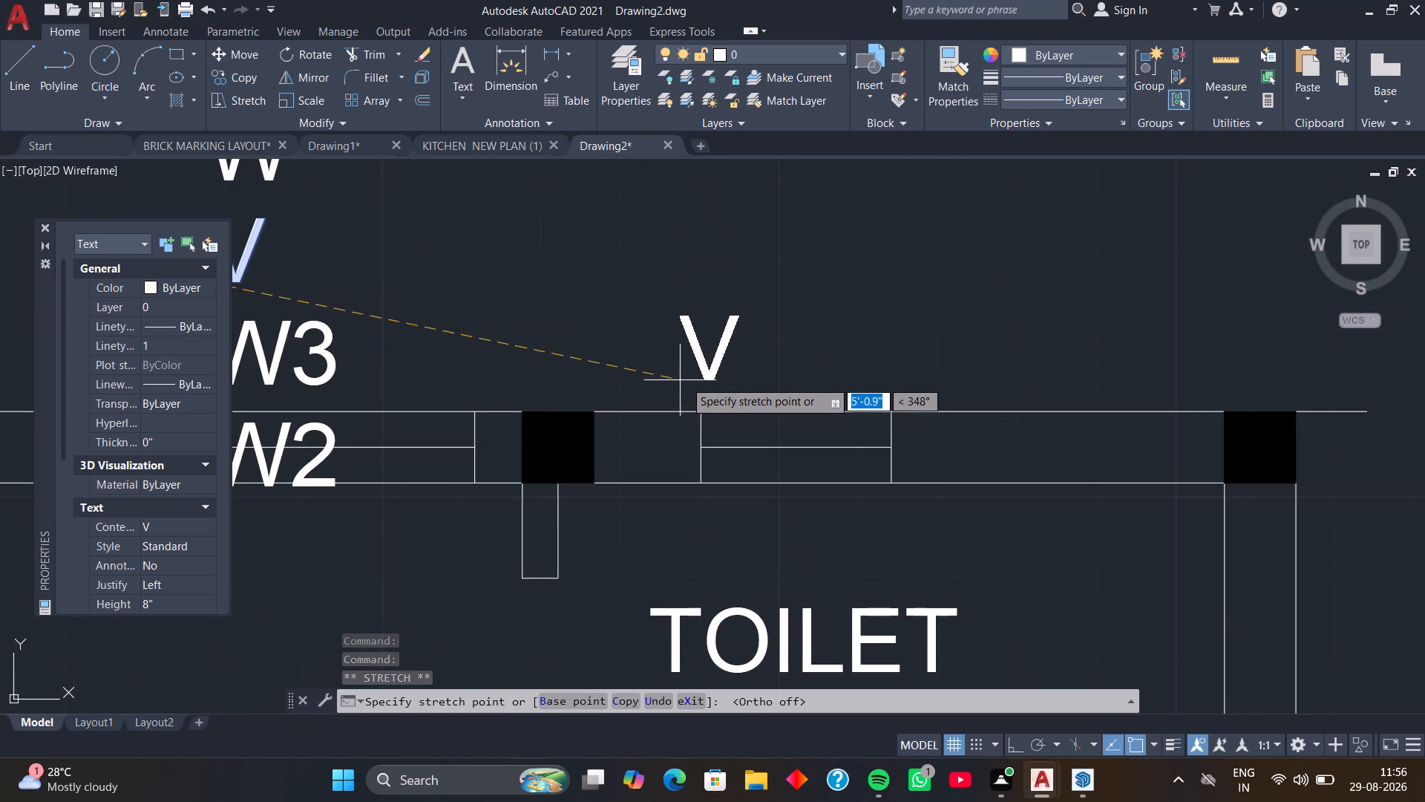
left_click(753, 383)
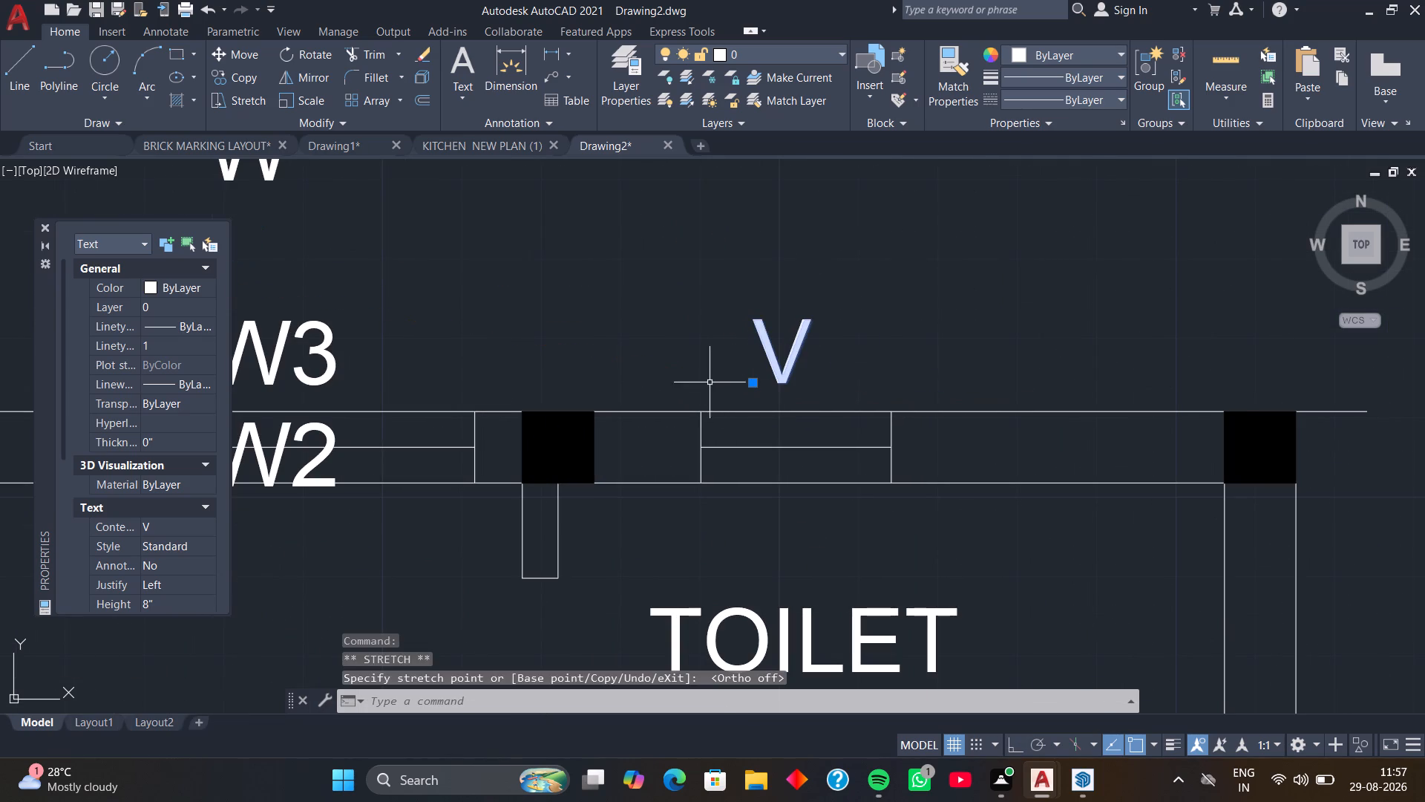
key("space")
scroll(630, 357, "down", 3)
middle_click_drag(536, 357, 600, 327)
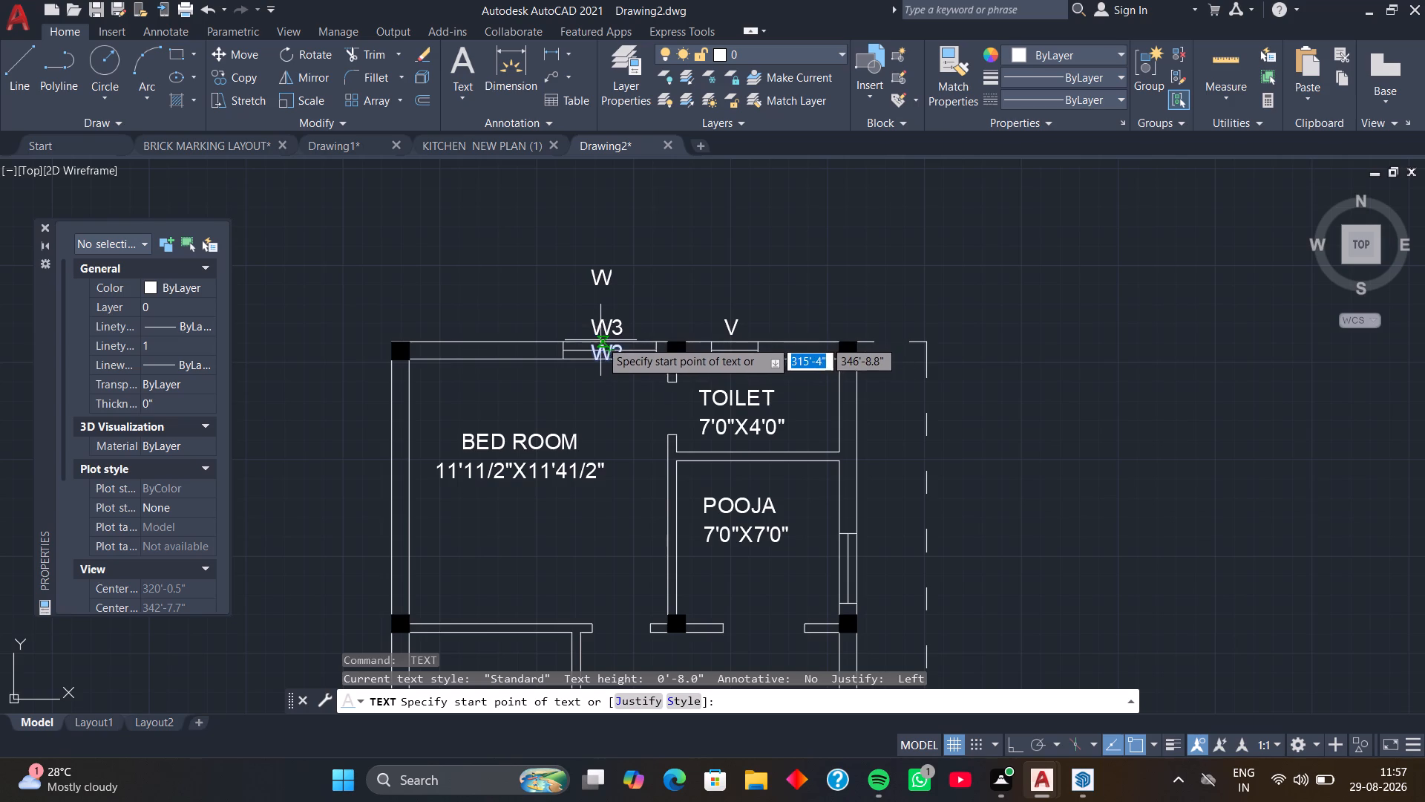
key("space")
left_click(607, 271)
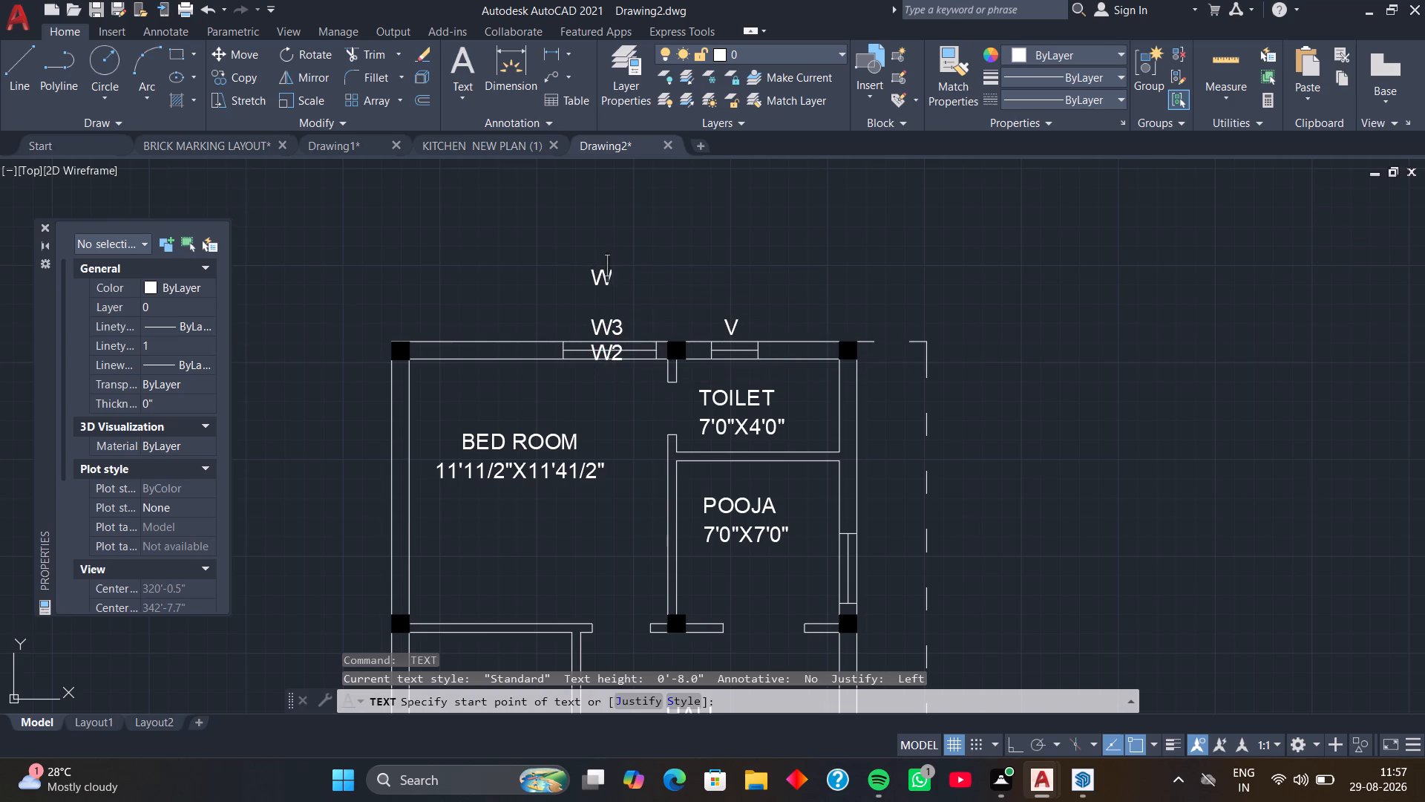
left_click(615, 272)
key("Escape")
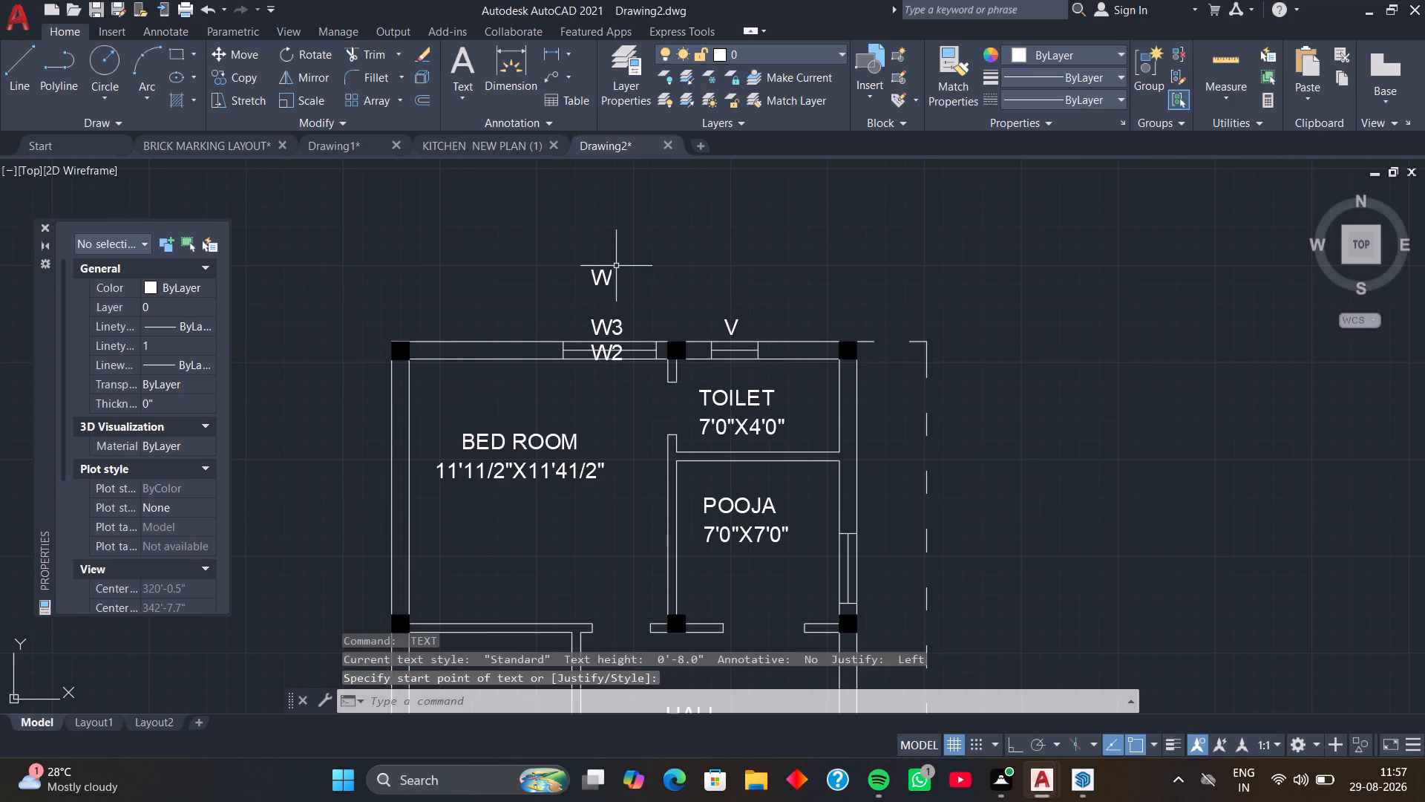
Copy the W label in Multiple mode to just outside the hall's right window and to the left of the bedroom's outer wall.
left_click(610, 275)
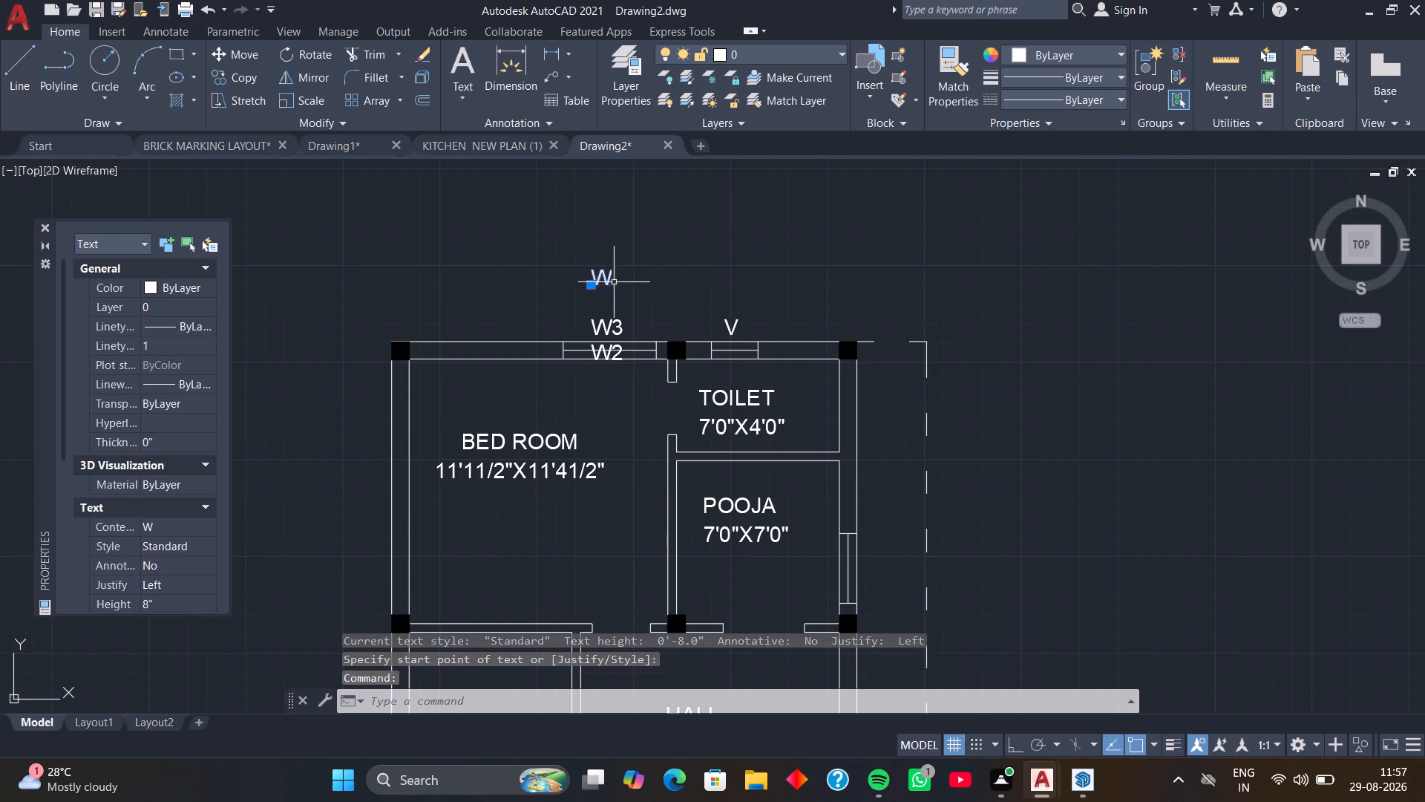
key("c")
type("O")
key("space")
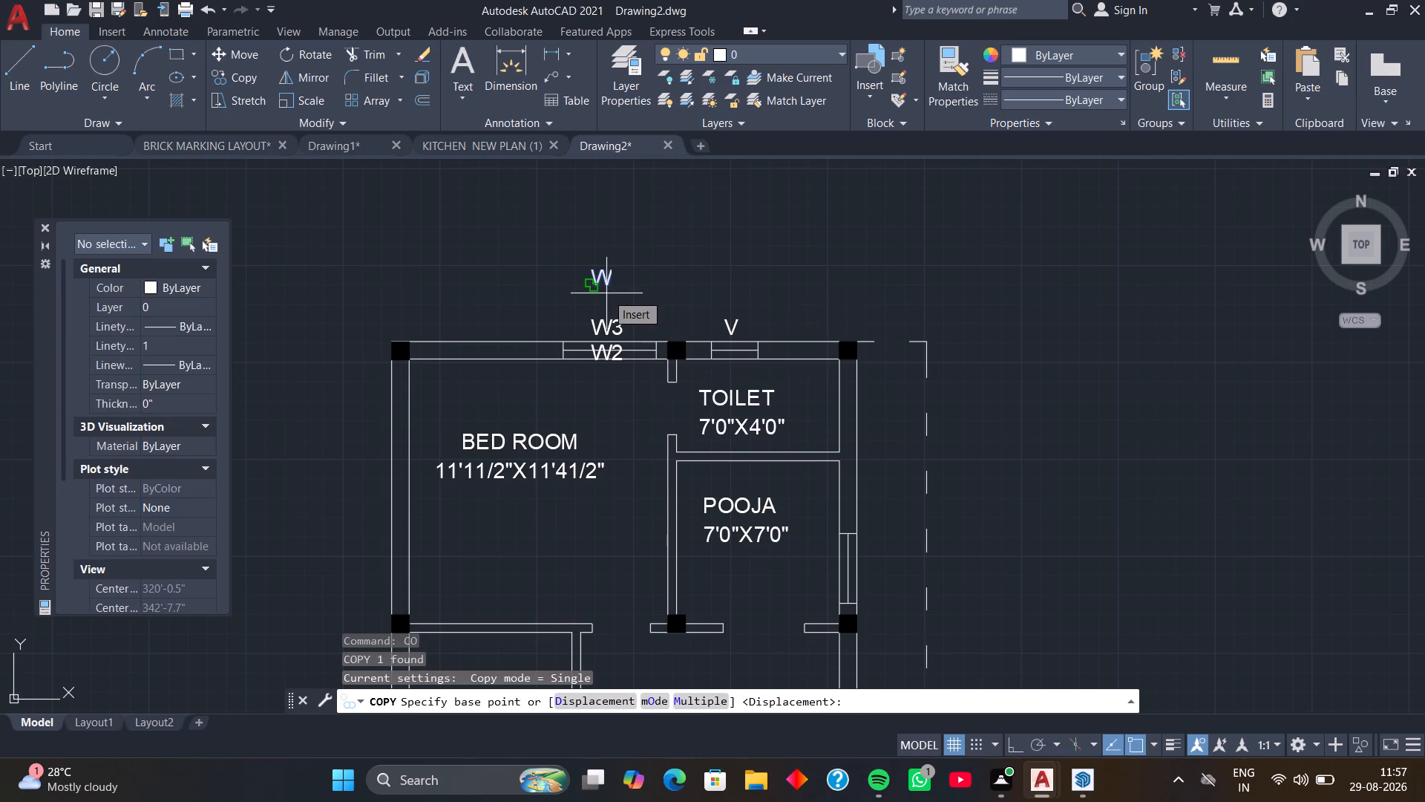
type("M")
key("space")
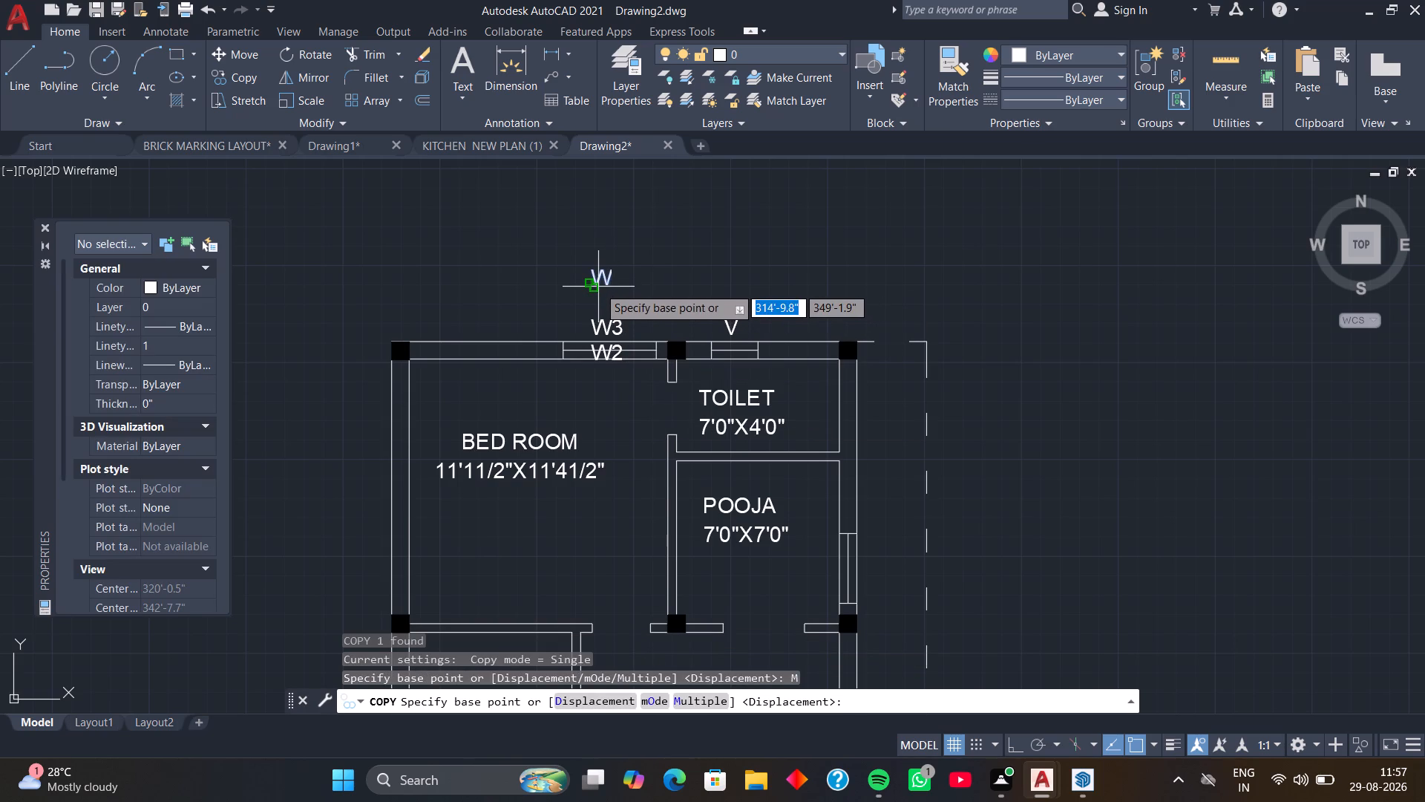
left_click(598, 287)
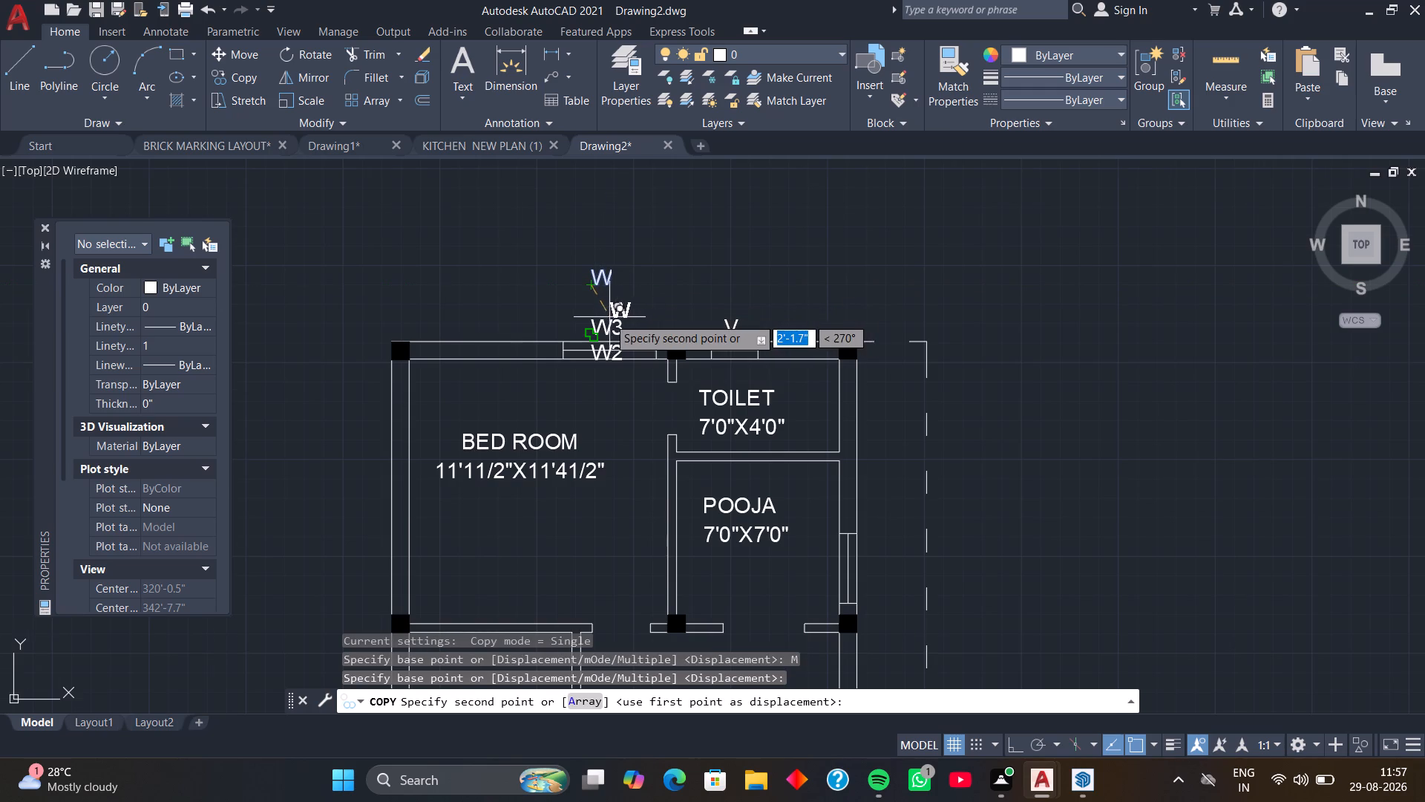
scroll(608, 317, "up", 3)
middle_click_drag(608, 317, 608, 256)
scroll(629, 310, "down", 3)
middle_click_drag(652, 377, 648, 373)
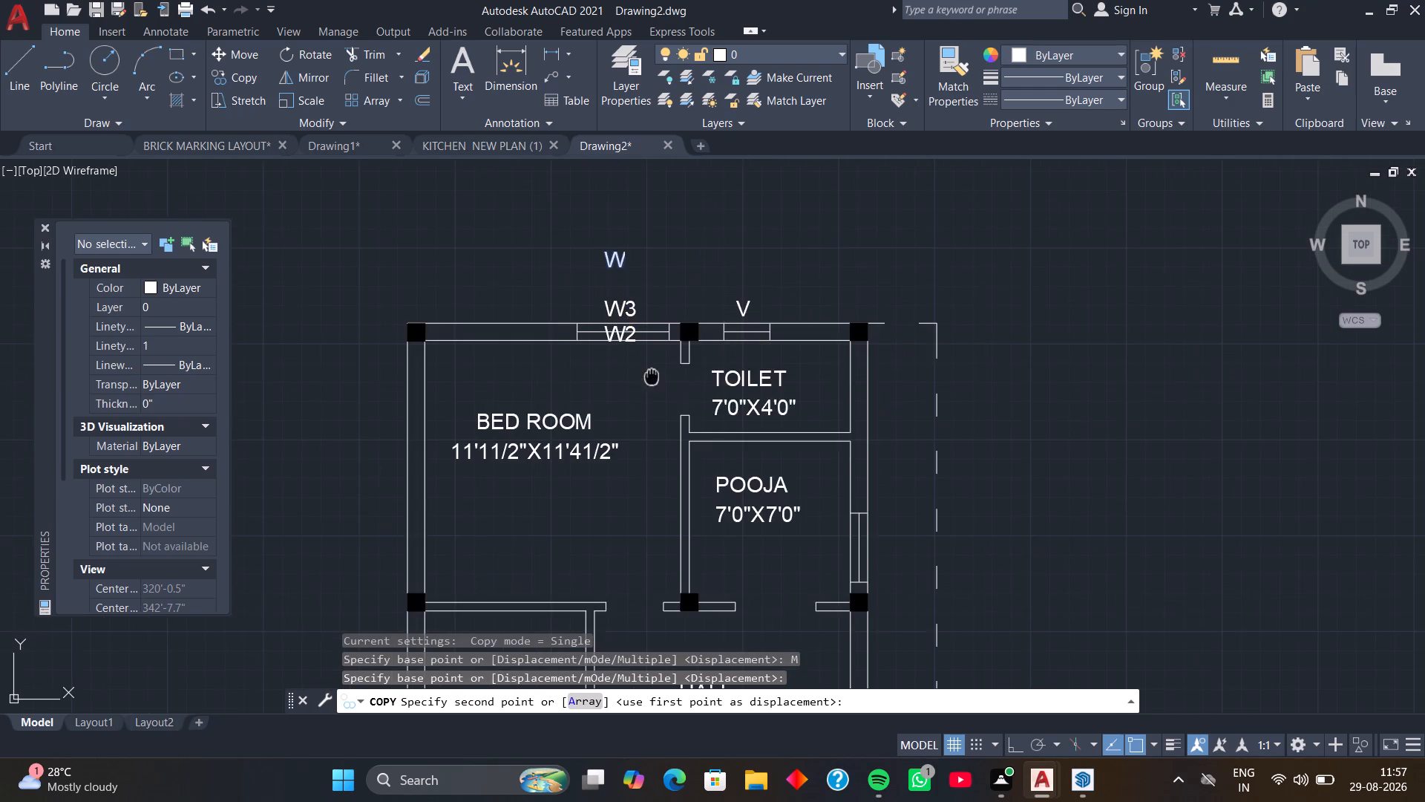
middle_click_drag(648, 373, 569, 267)
scroll(762, 427, "down", 2)
middle_click_drag(759, 427, 693, 348)
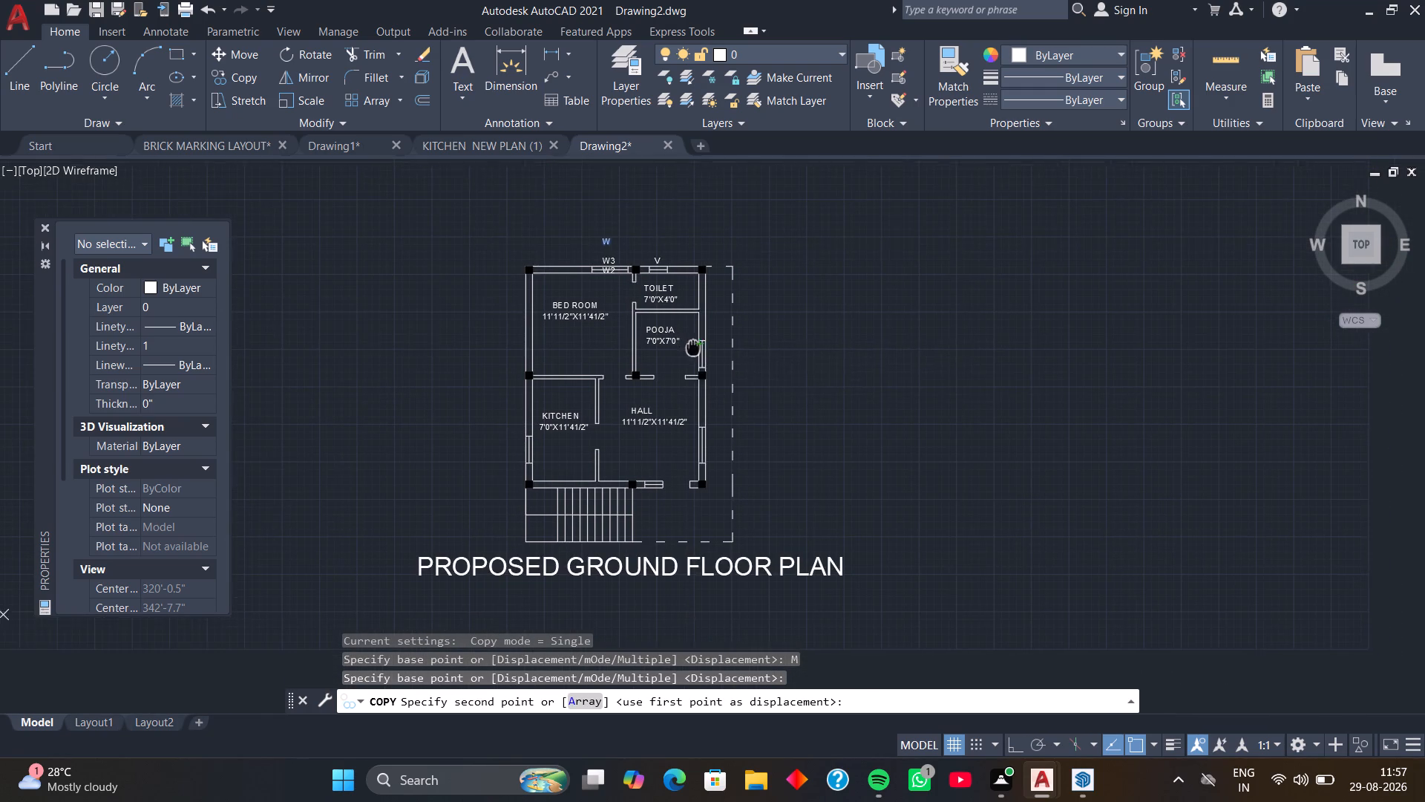
scroll(730, 388, "up", 1)
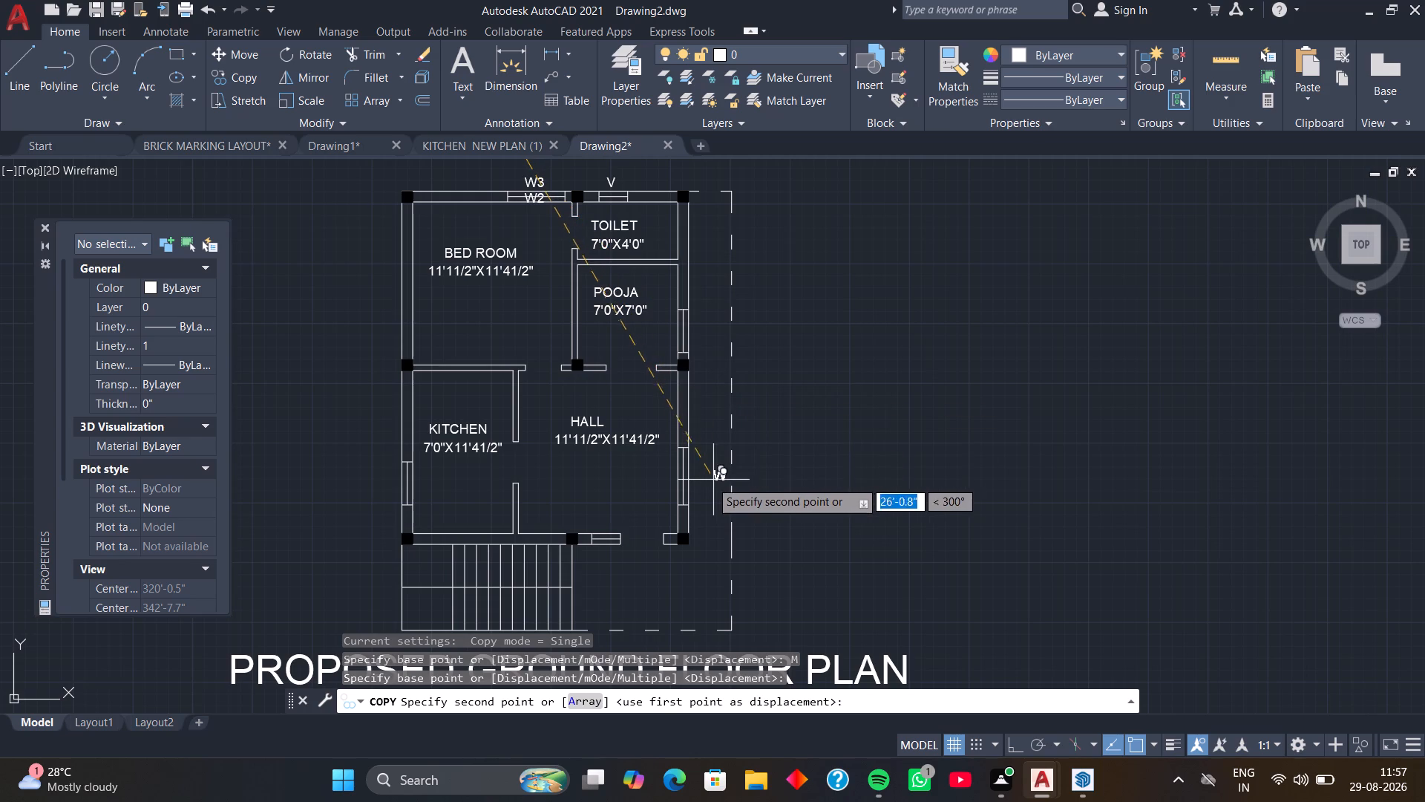
left_click(696, 475)
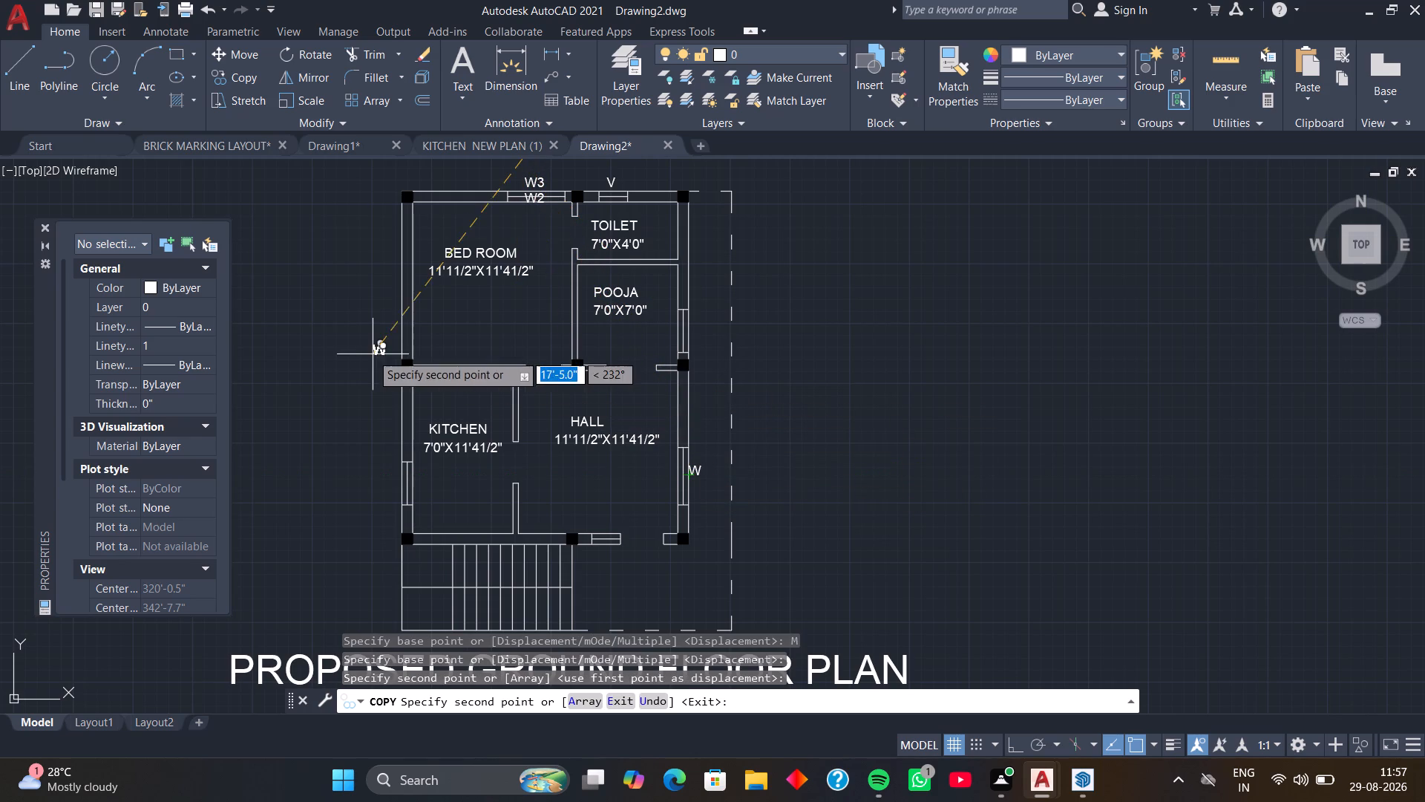
left_click(359, 336)
key("space")
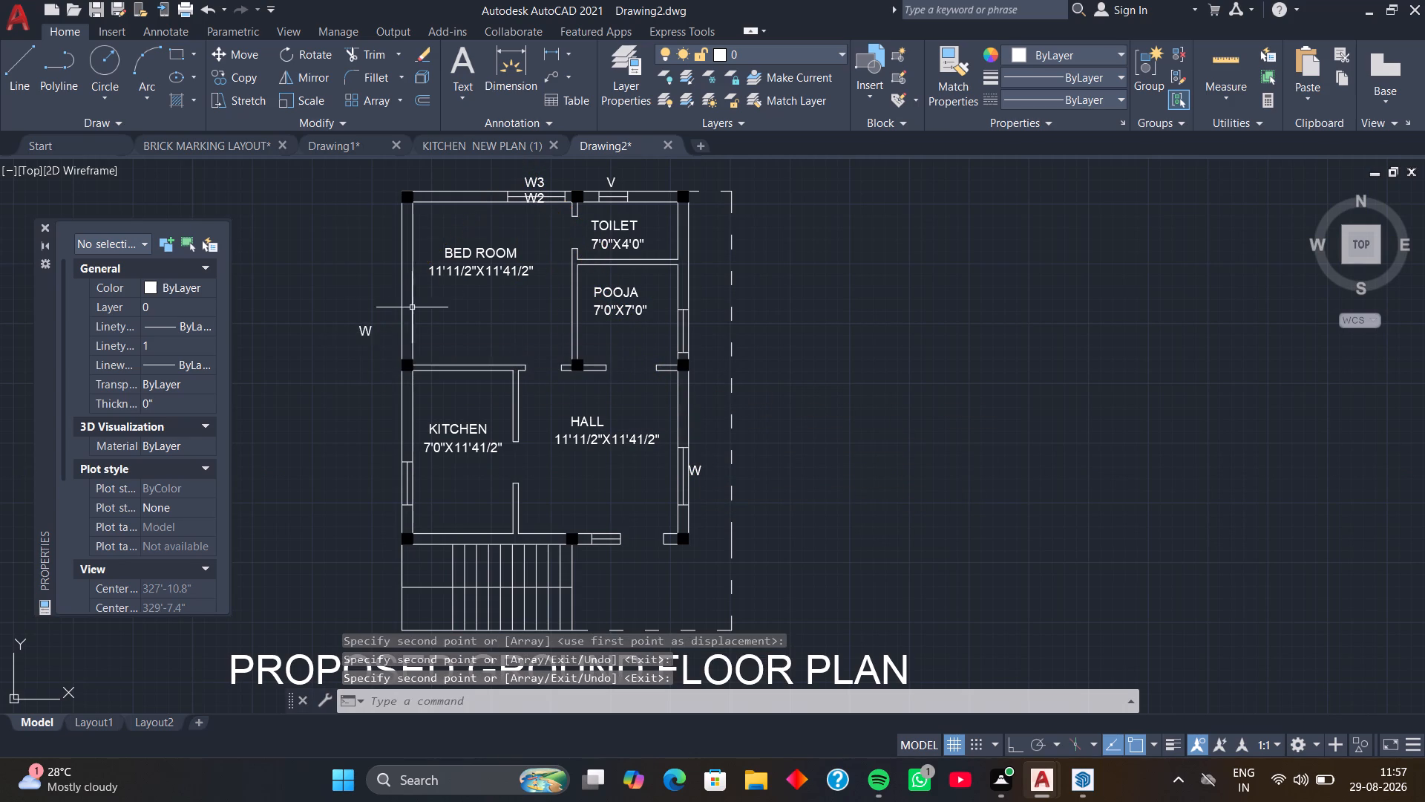
Move the W3 label from above the bedroom's upper window to just outside the kitchen's left-wall window.
scroll(447, 271, "down", 1)
middle_click_drag(447, 271, 419, 336)
scroll(469, 298, "up", 1)
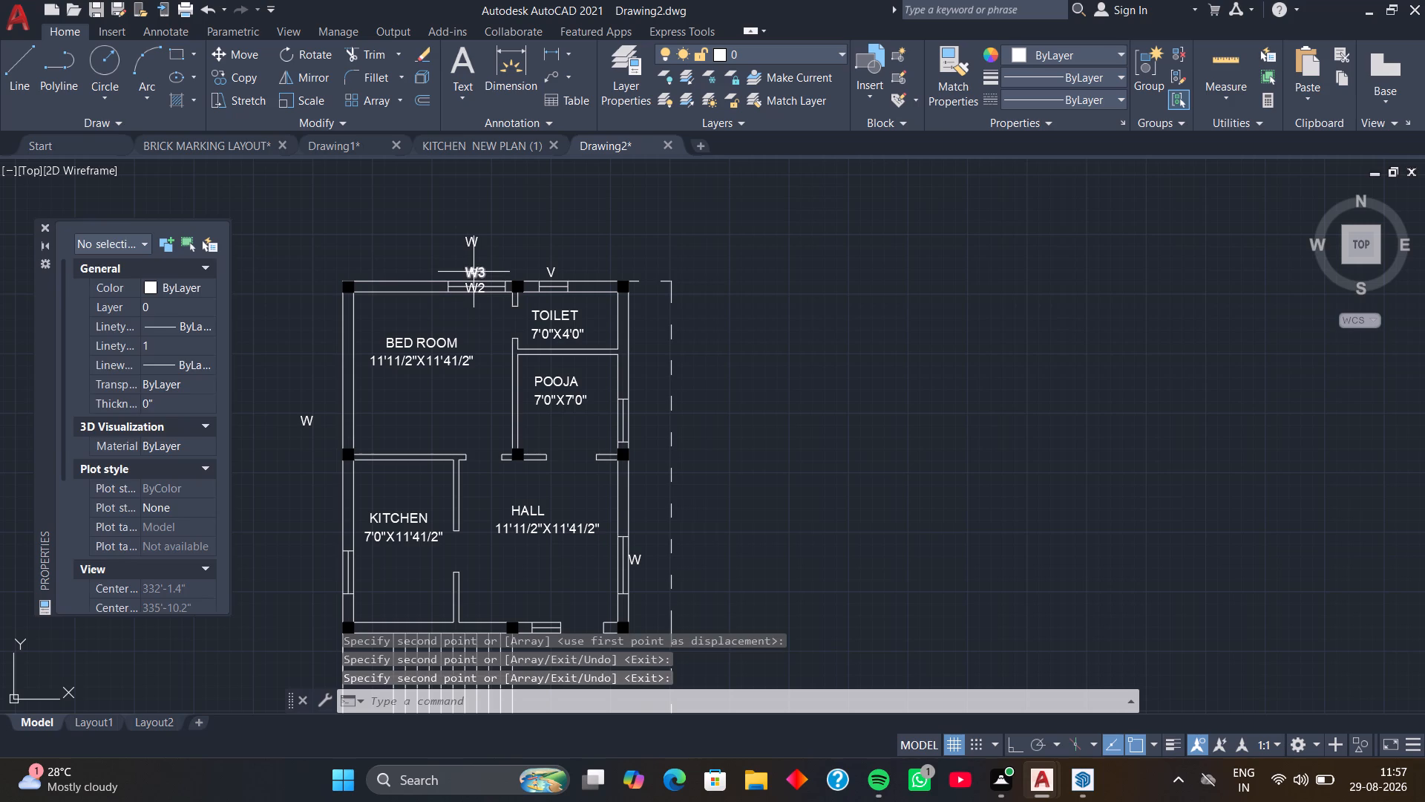
left_click(474, 272)
scroll(468, 278, "up", 2)
left_click(455, 278)
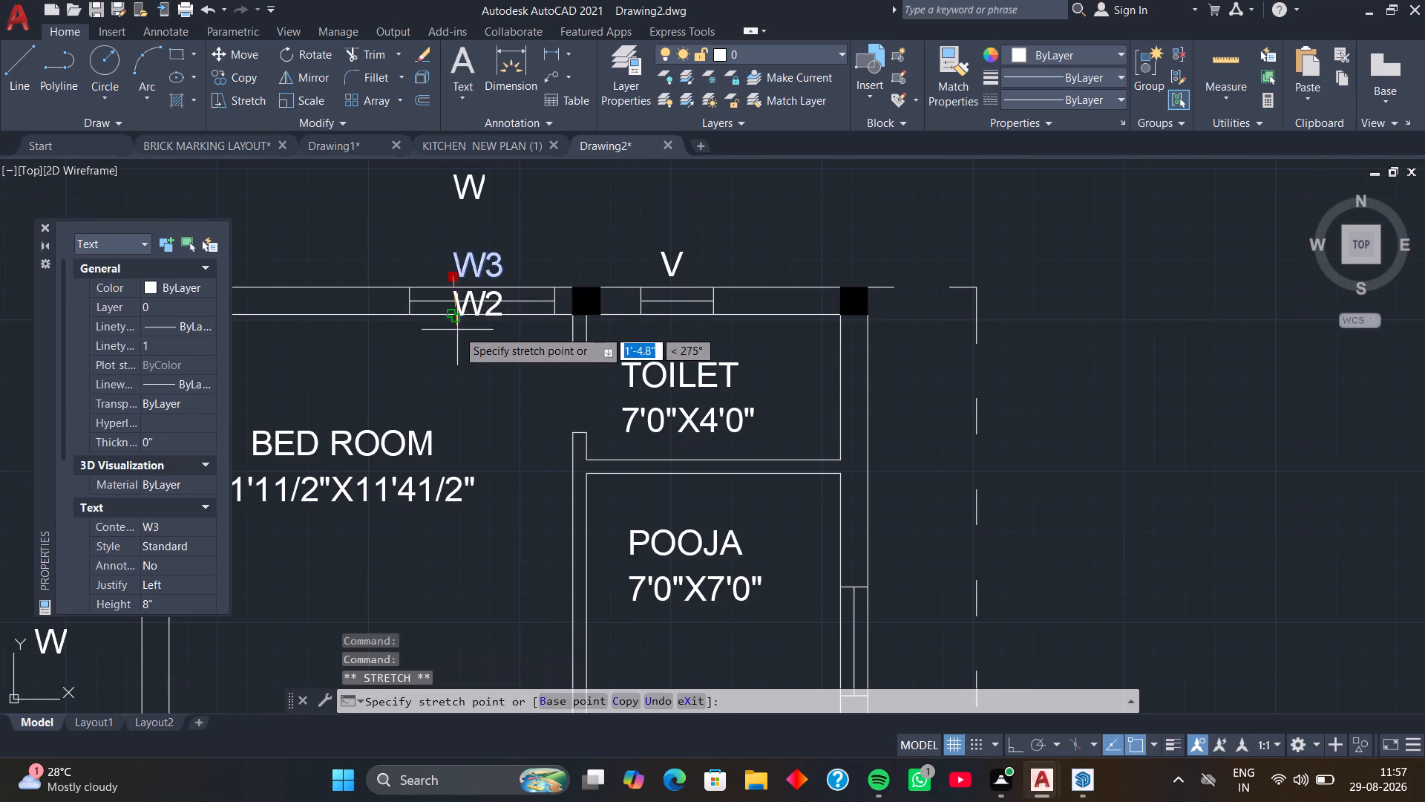
scroll(457, 337, "down", 3)
middle_click_drag(459, 371, 508, 235)
middle_click_drag(393, 400, 555, 338)
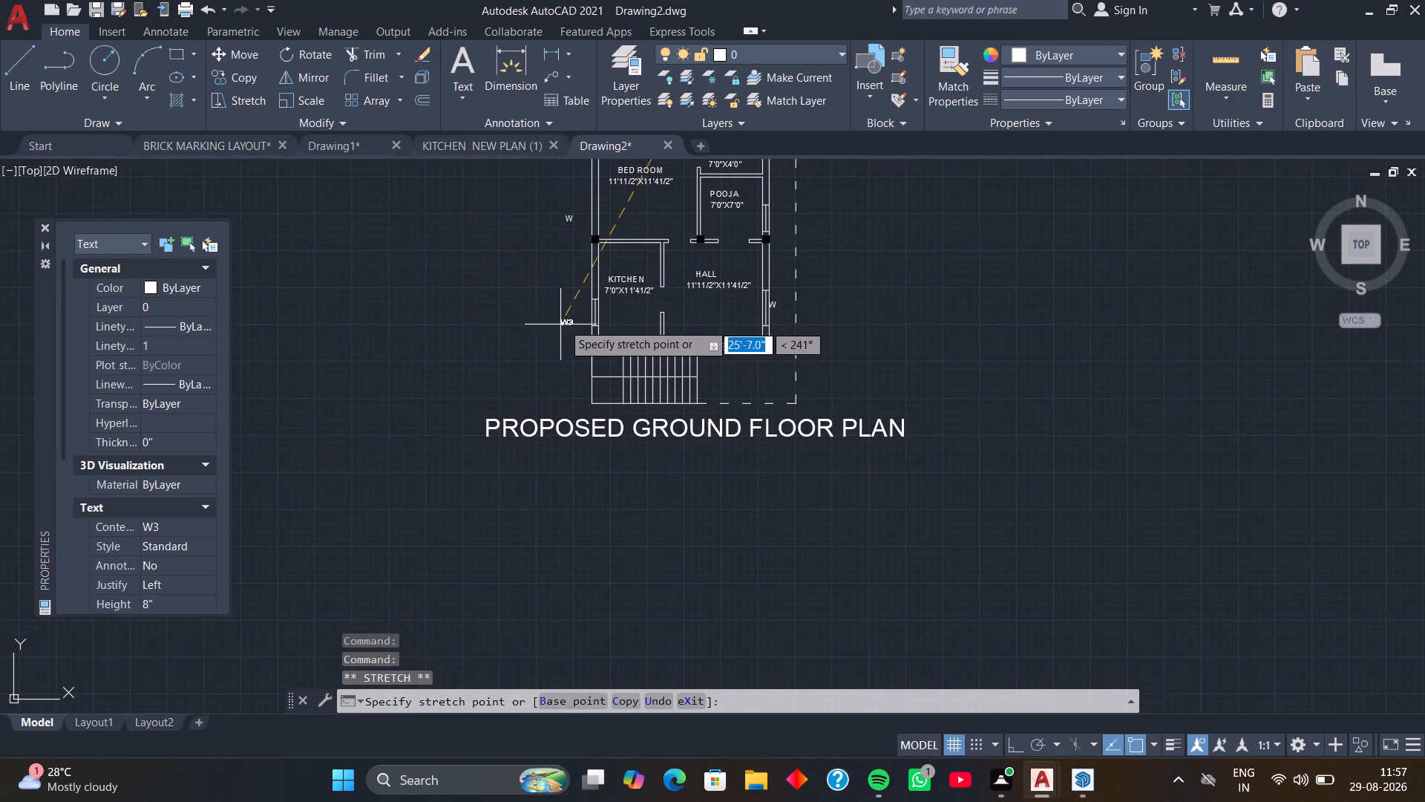
scroll(566, 319, "up", 3)
left_click(595, 304)
scroll(704, 334, "down", 4)
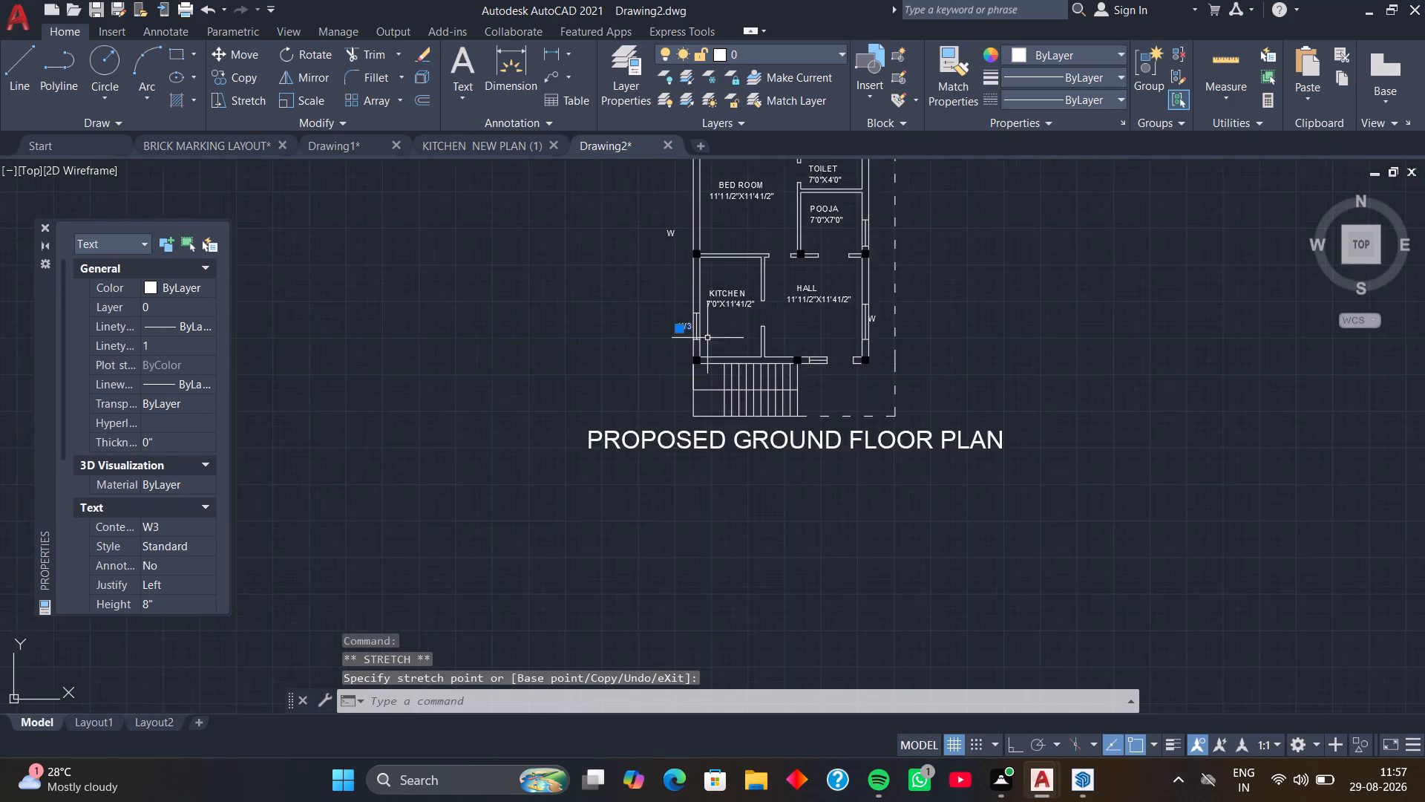
Move the W2 label from the bedroom's upper window to just outside the pooja room's right-wall window.
middle_click_drag(722, 329, 623, 426)
scroll(658, 325, "up", 5)
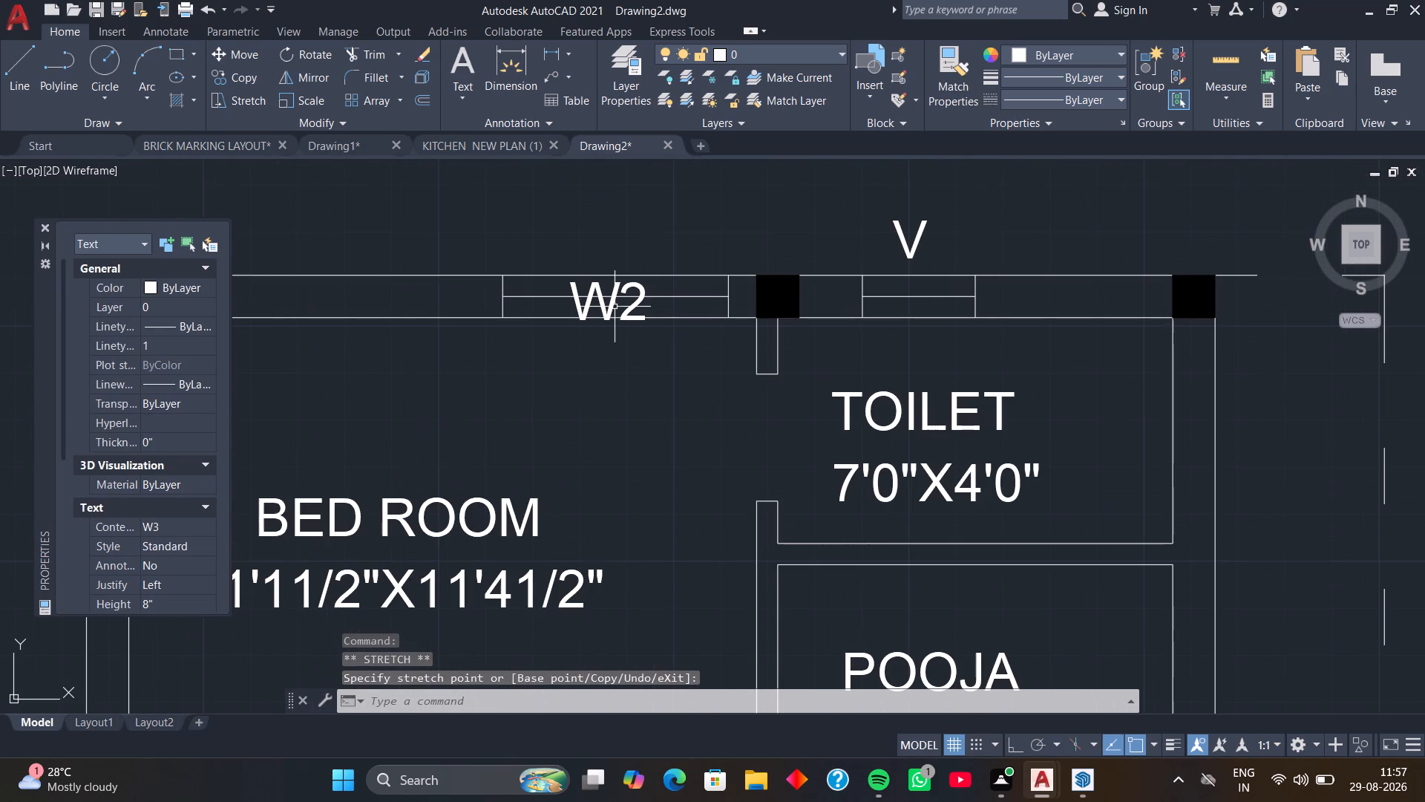
left_click(614, 307)
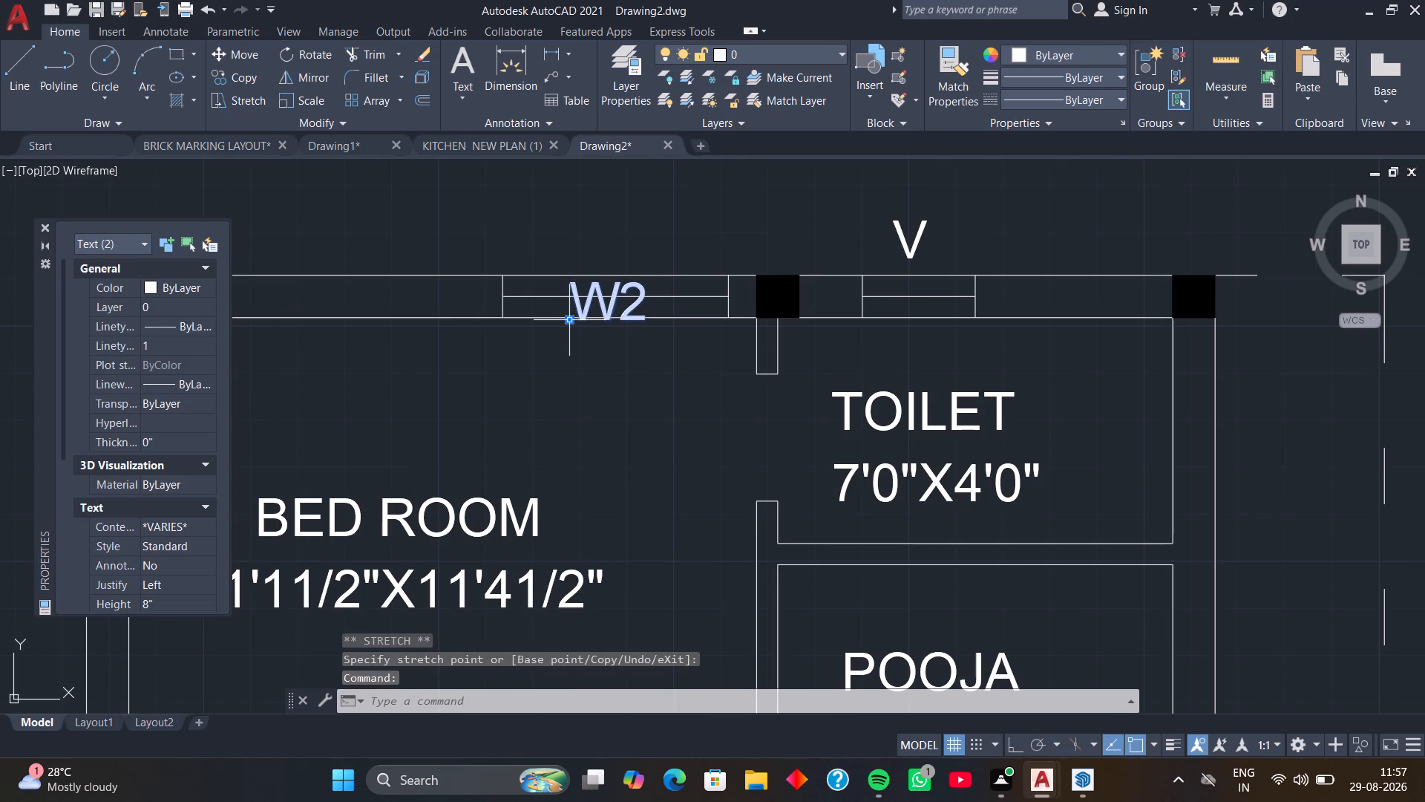
left_click(572, 320)
scroll(698, 396, "down", 3)
middle_click_drag(692, 415, 532, 322)
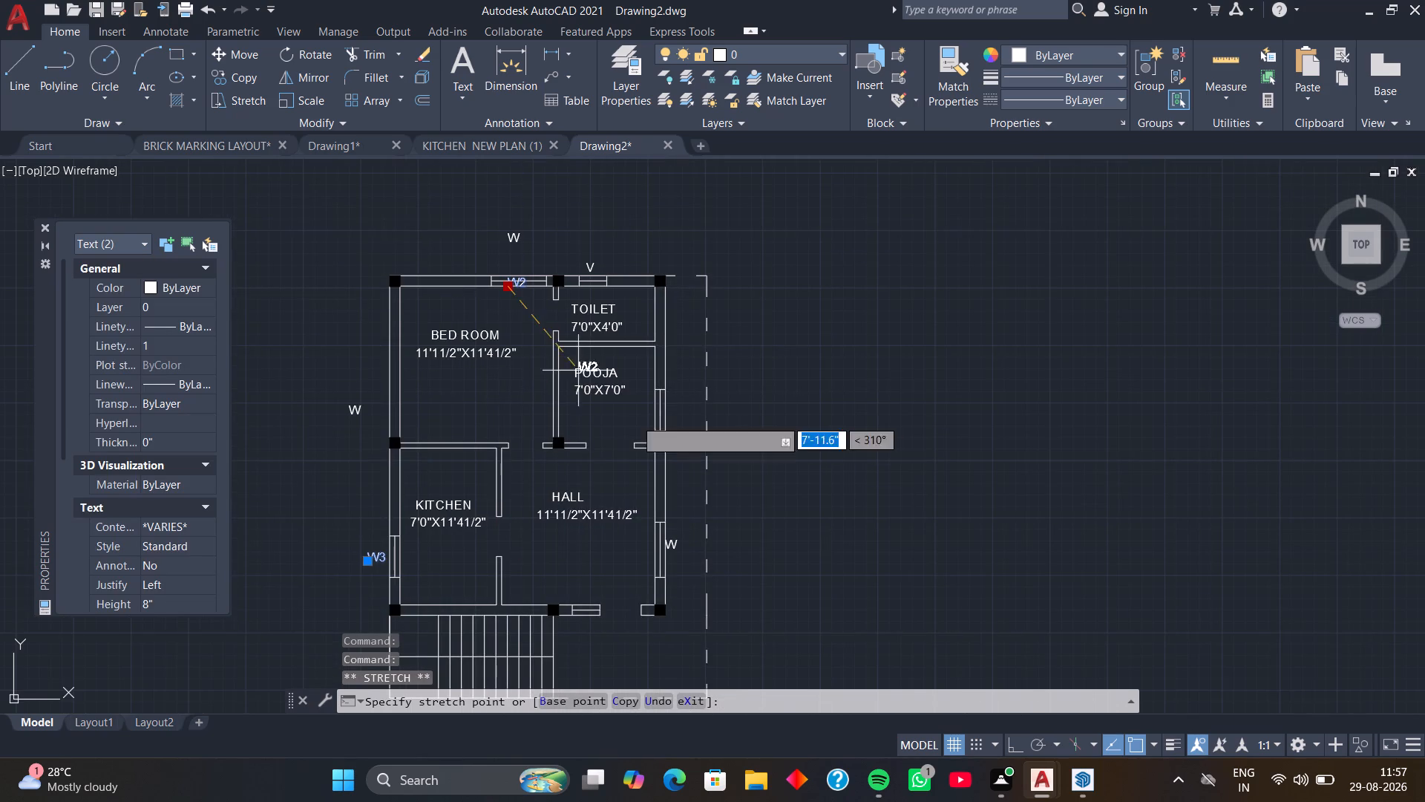
scroll(667, 437, "up", 2)
left_click(660, 376)
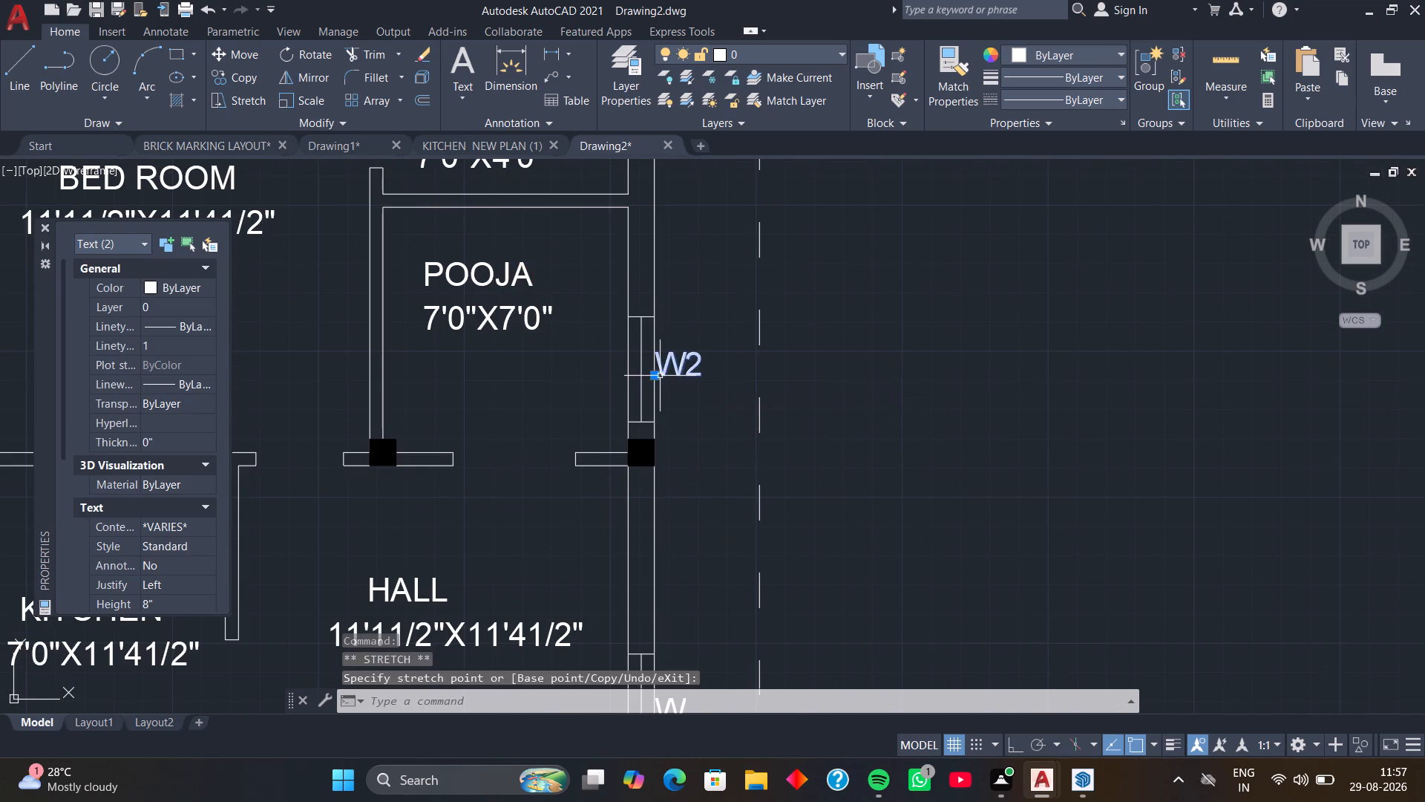
scroll(660, 379, "down", 2)
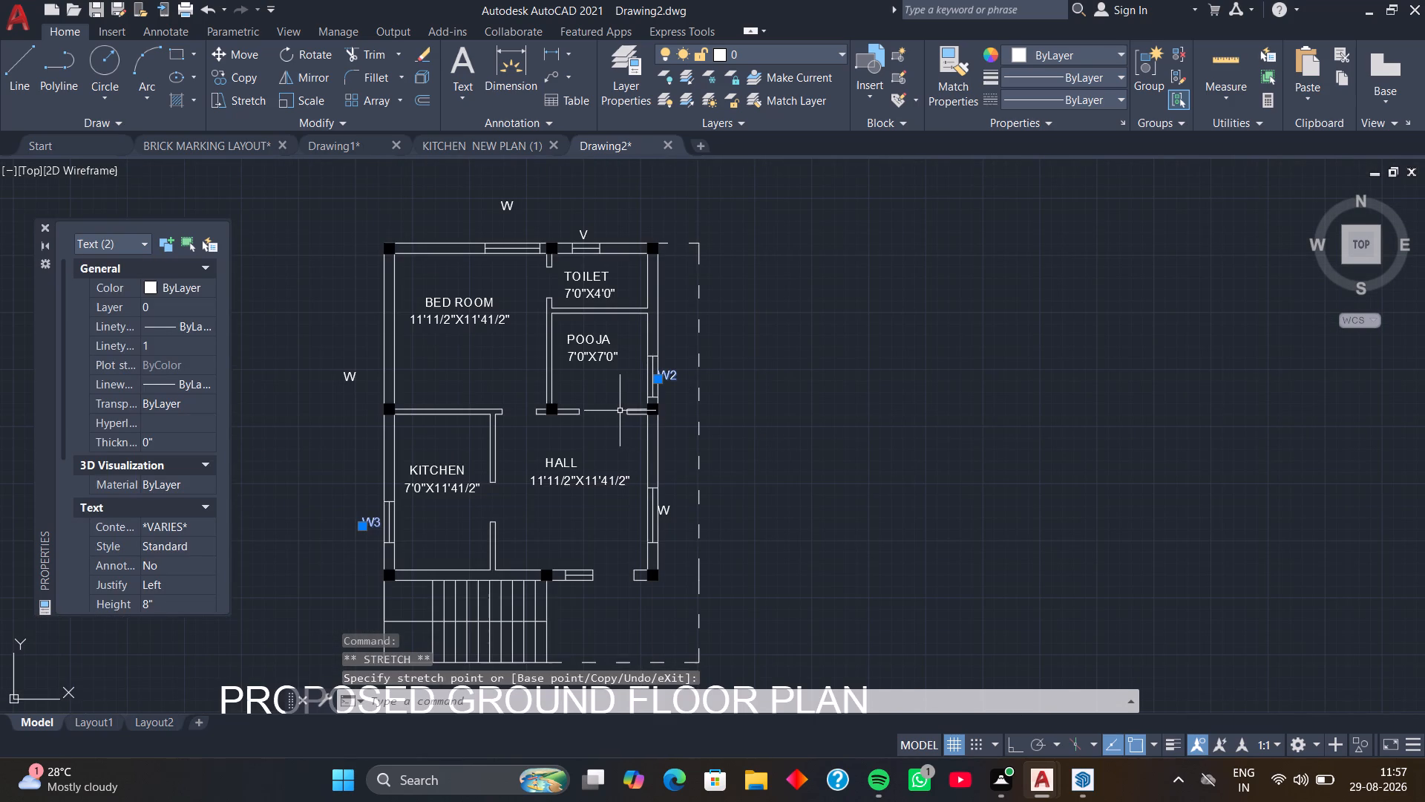
key("Escape")
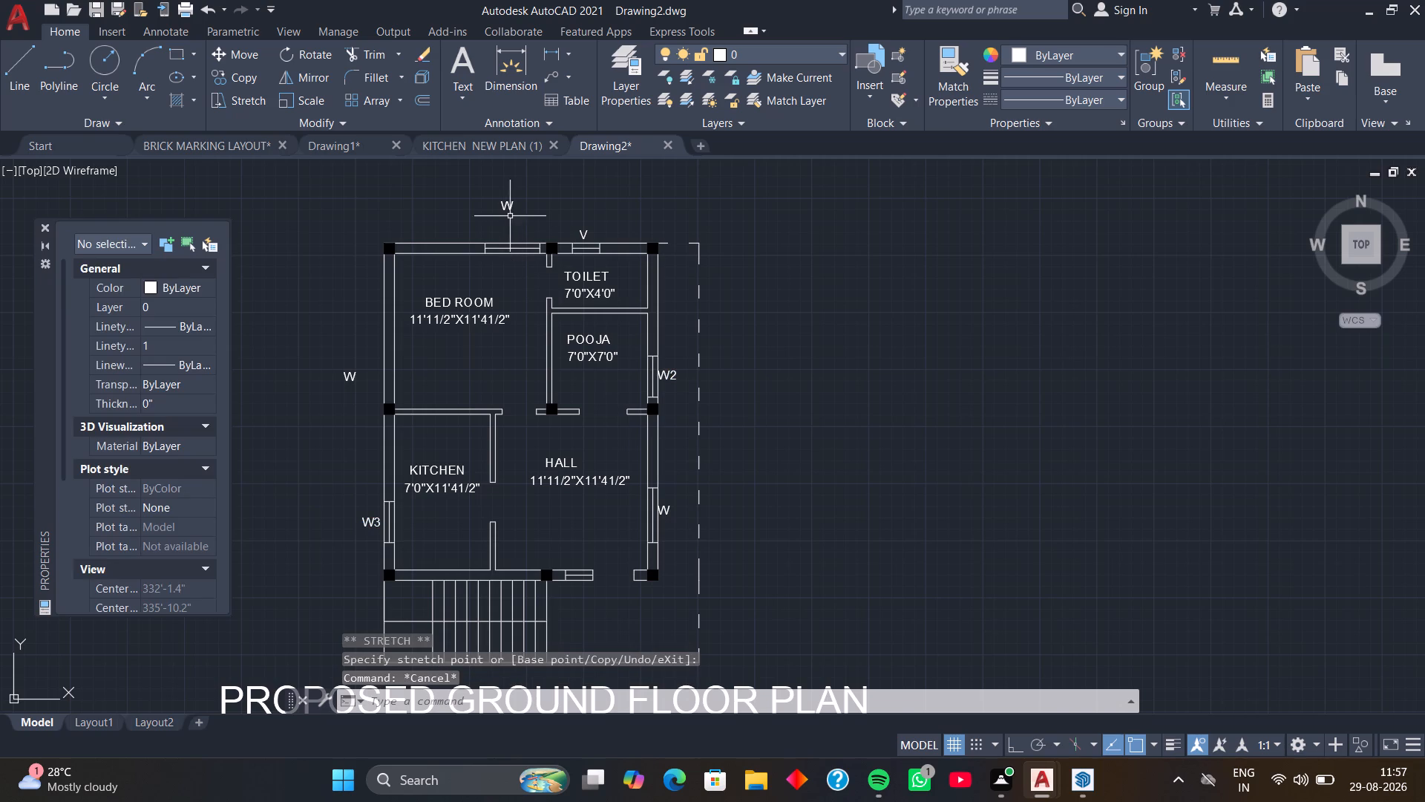
Move the original W label down to just above the bedroom's upper window, level with the V label.
left_click(505, 204)
scroll(505, 214, "up", 3)
left_click(476, 201)
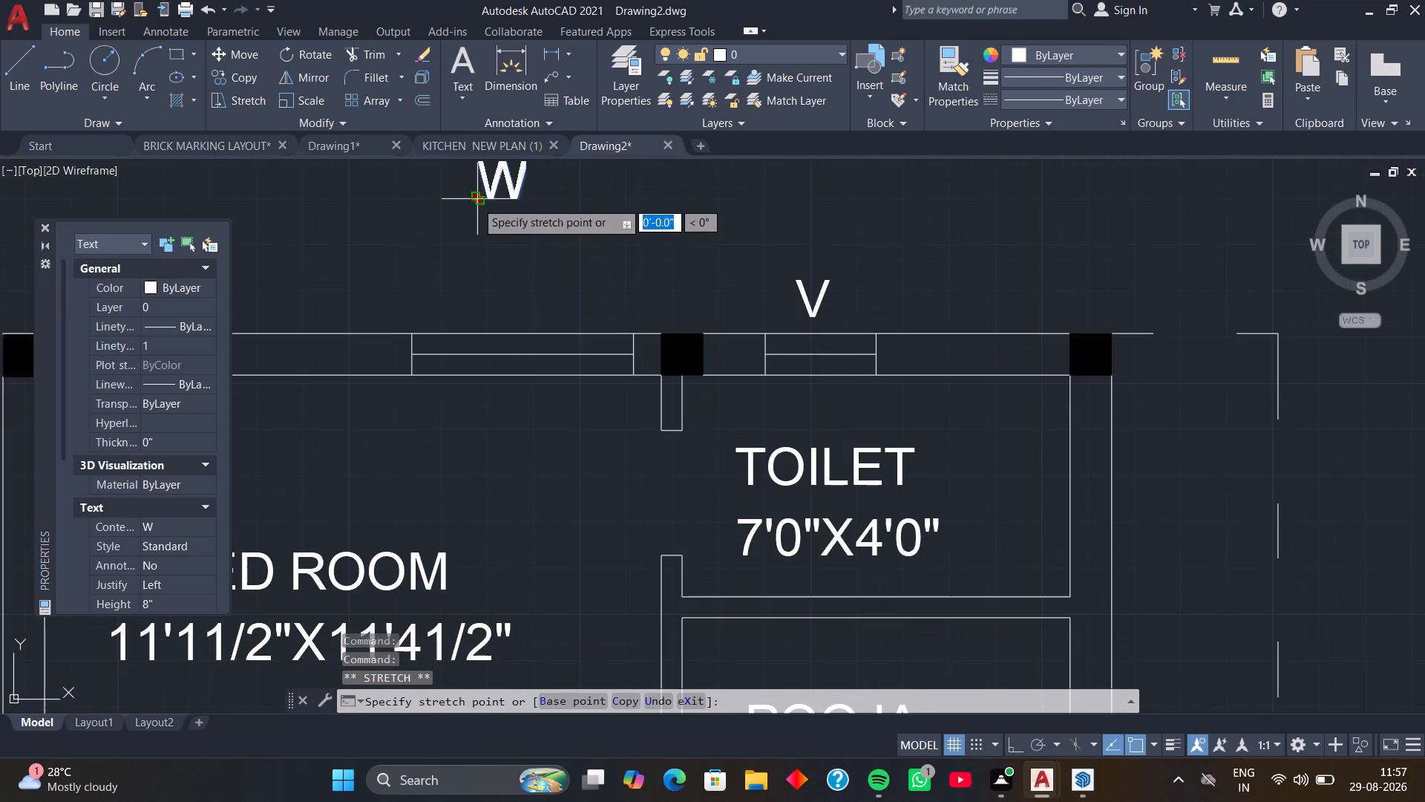
left_click(485, 317)
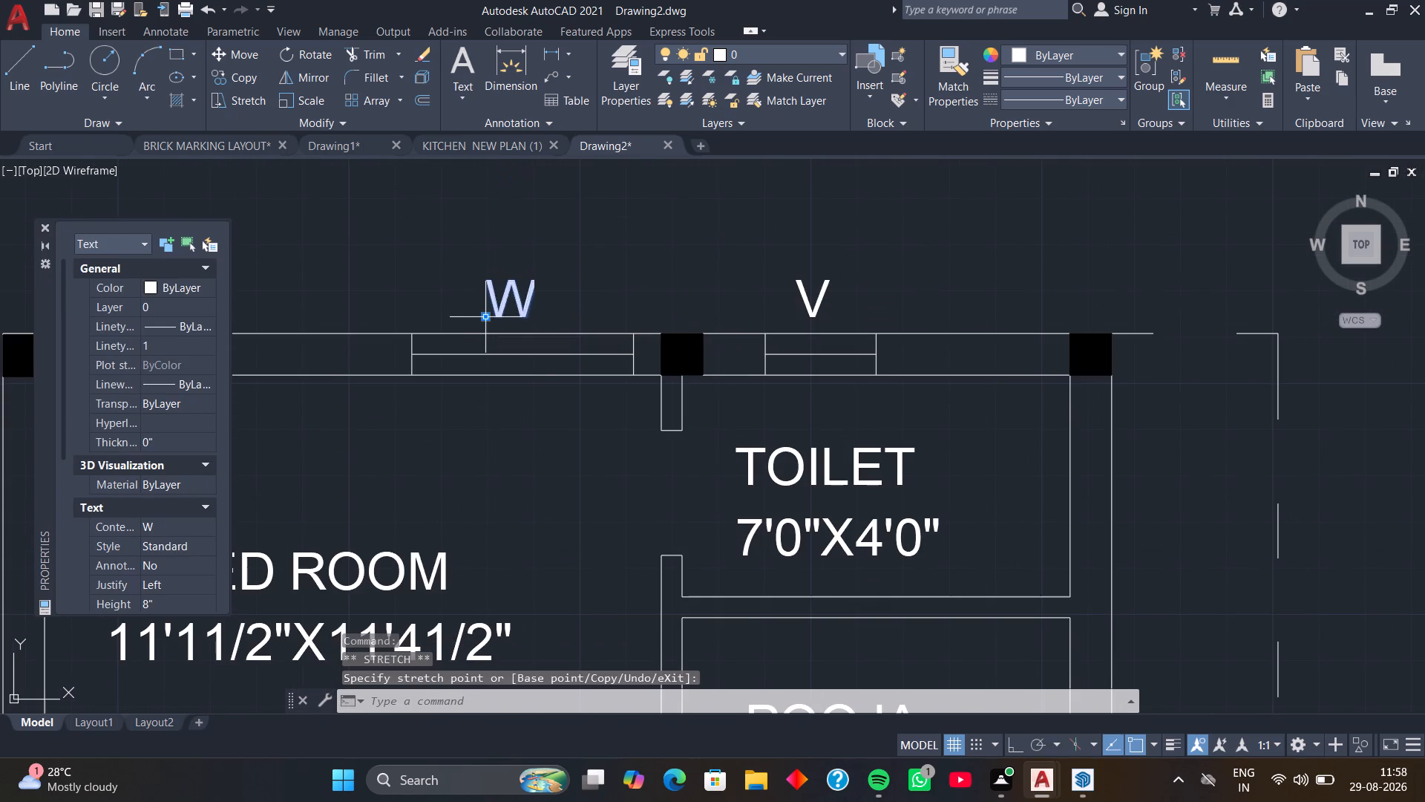
scroll(515, 380, "down", 2)
key("Escape")
Delete the stray W label outside the bedroom's left wall.
scroll(540, 440, "down", 2)
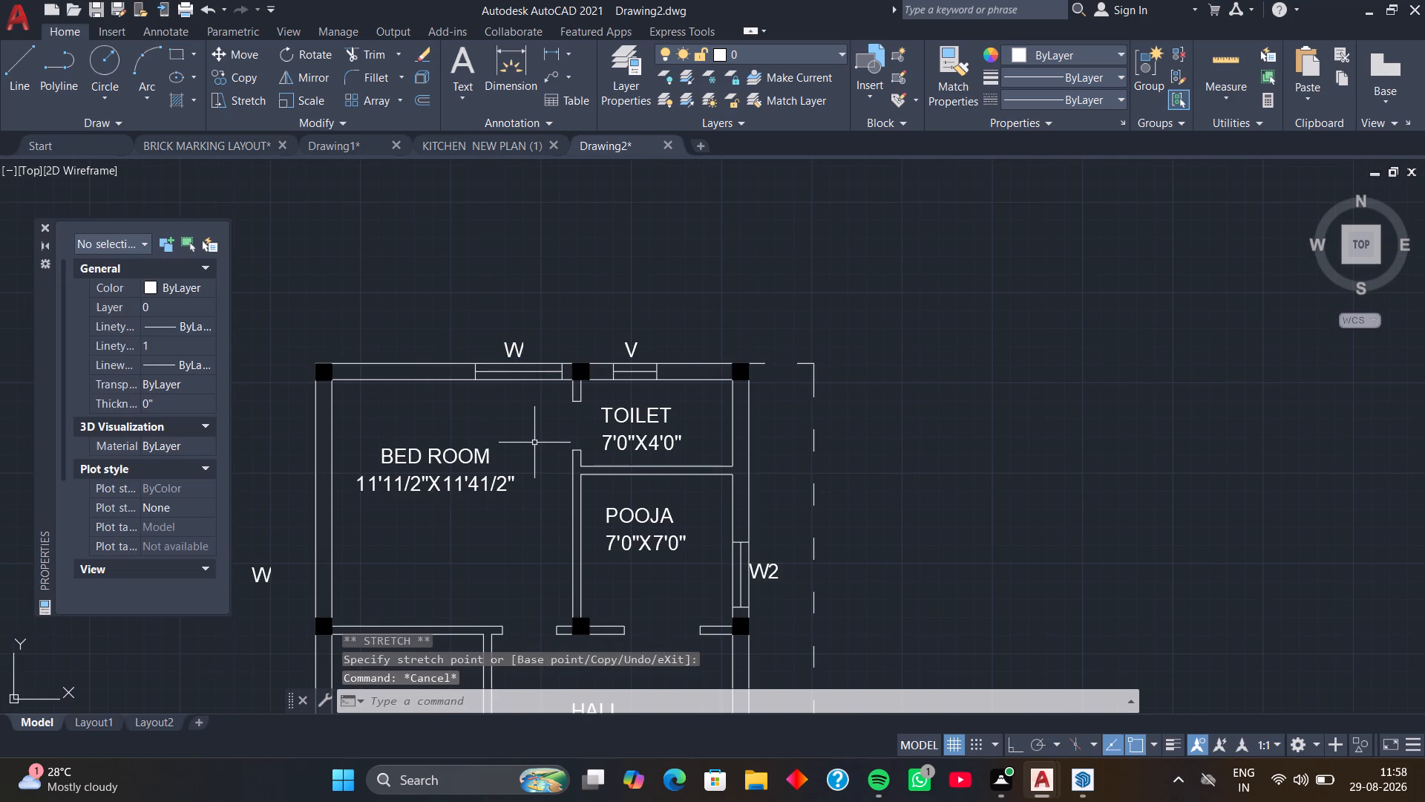
scroll(540, 440, "down", 1)
middle_click_drag(541, 441, 539, 334)
scroll(422, 408, "up", 2)
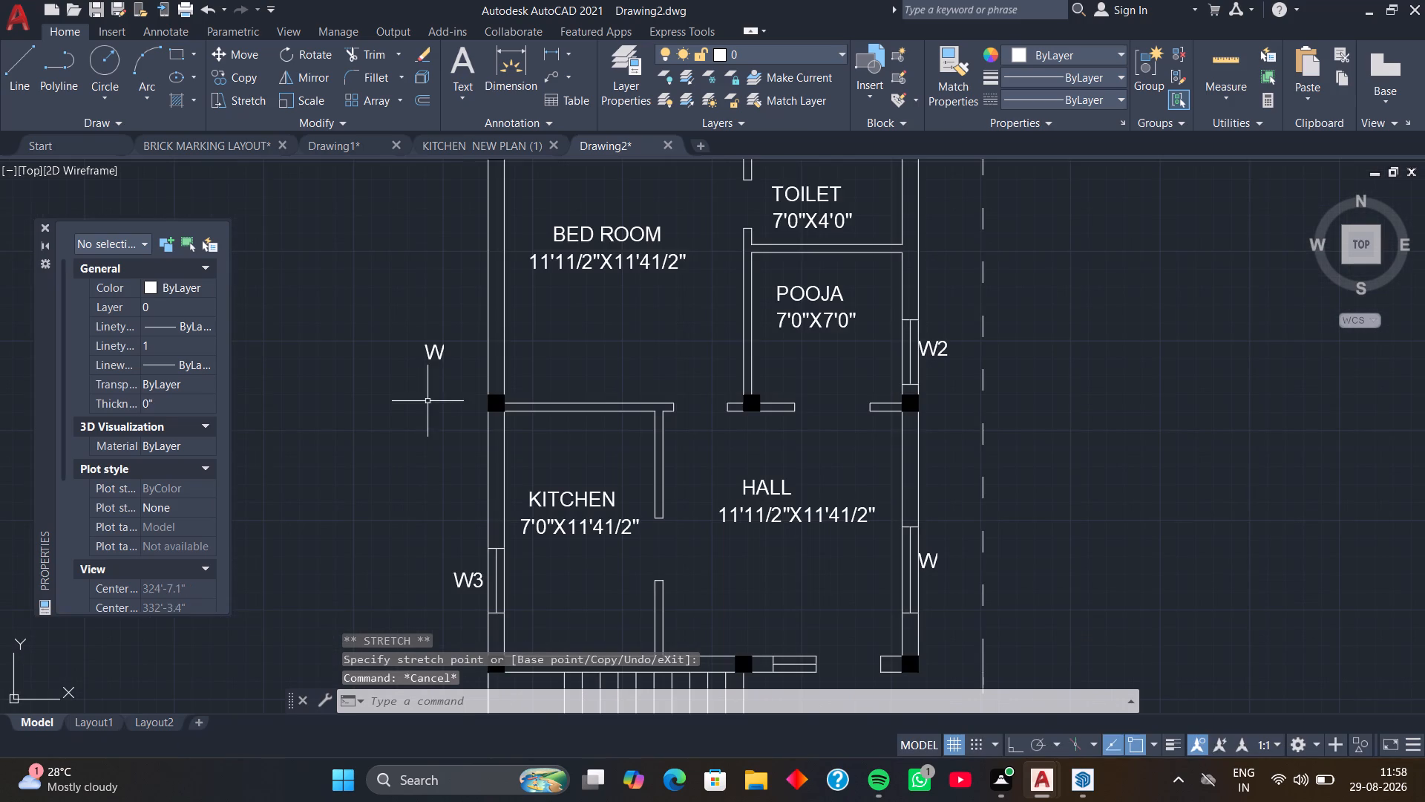
left_click(453, 318)
left_click(396, 402)
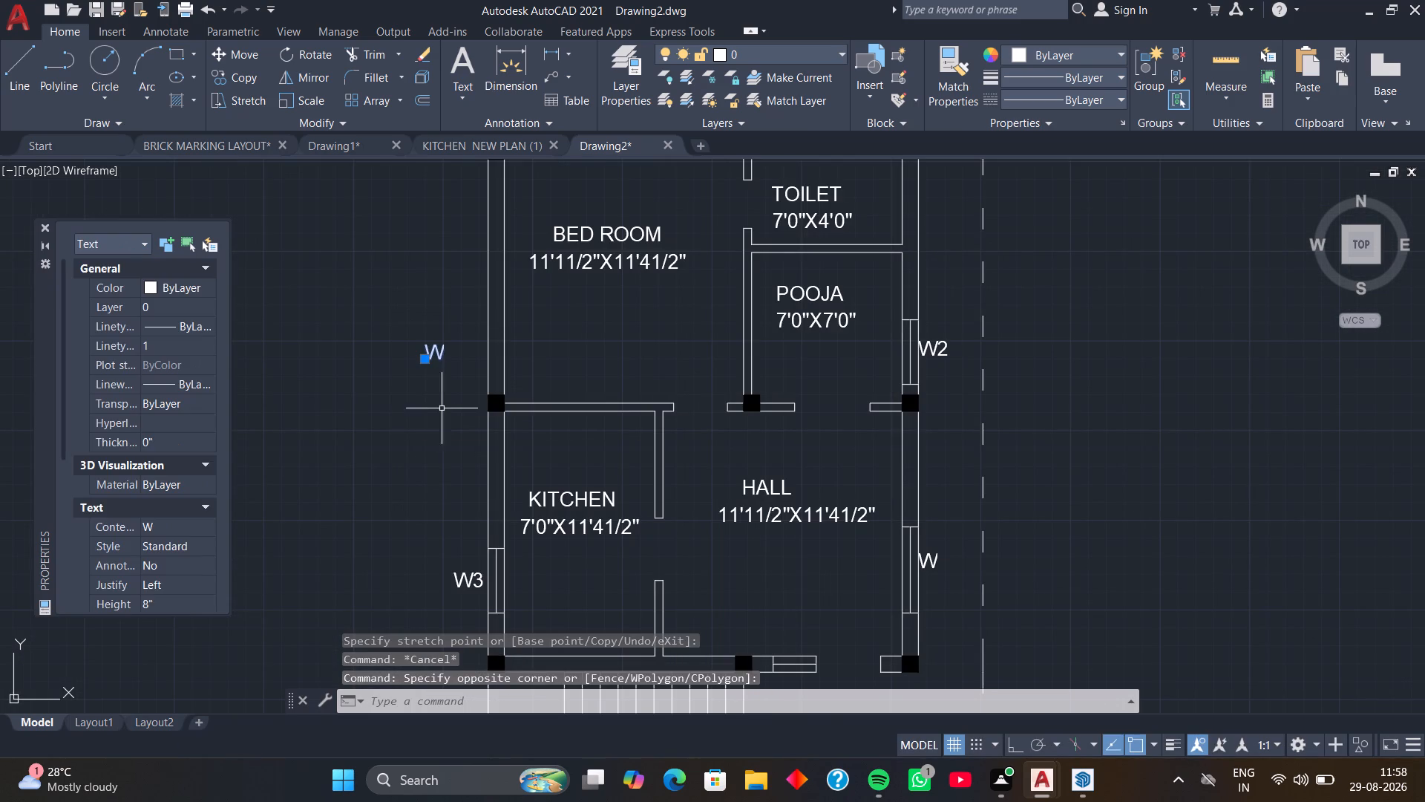
key("Delete")
Add a linear dimension for the building's overall width between the outer corners, placed above the W and V labels.
scroll(455, 408, "down", 3)
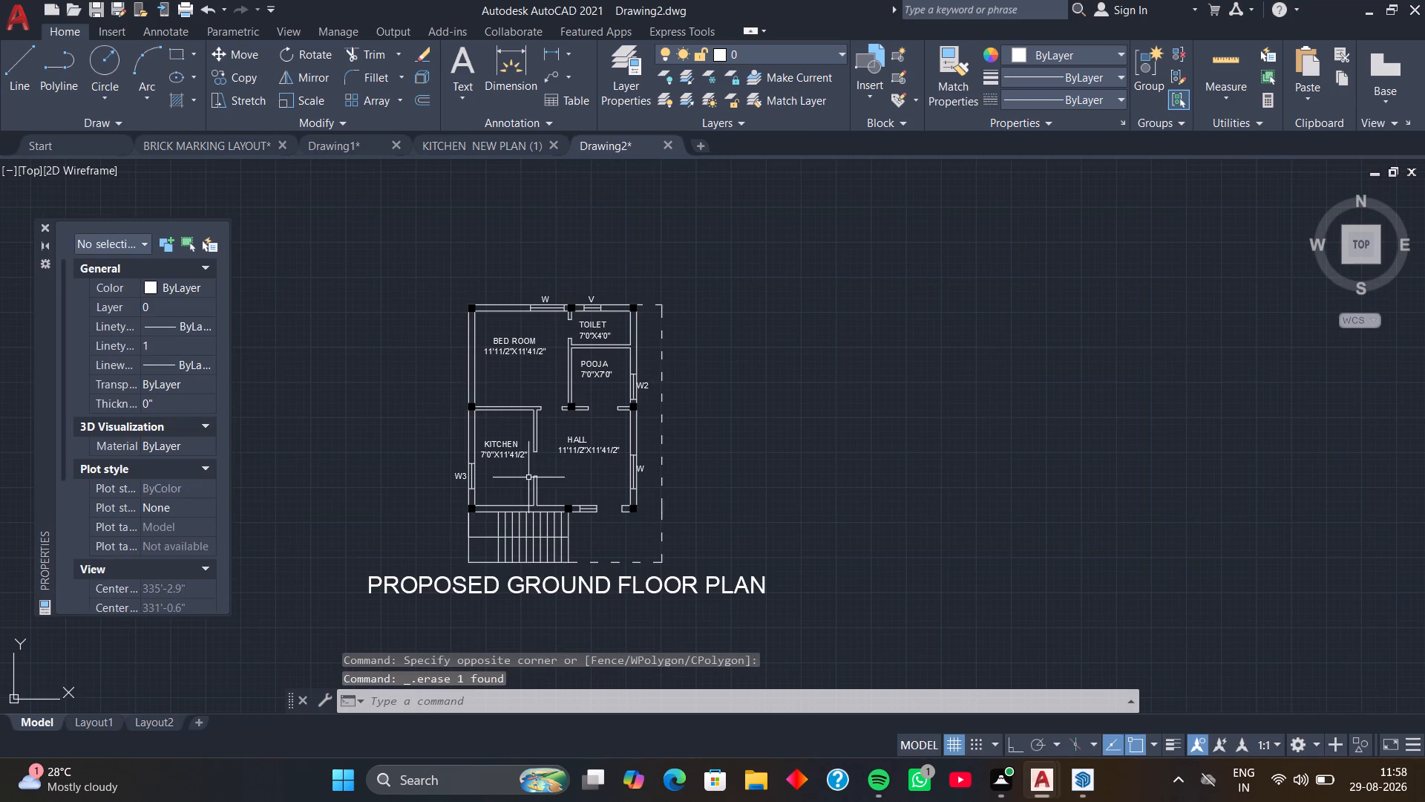
middle_click_drag(529, 477, 504, 385)
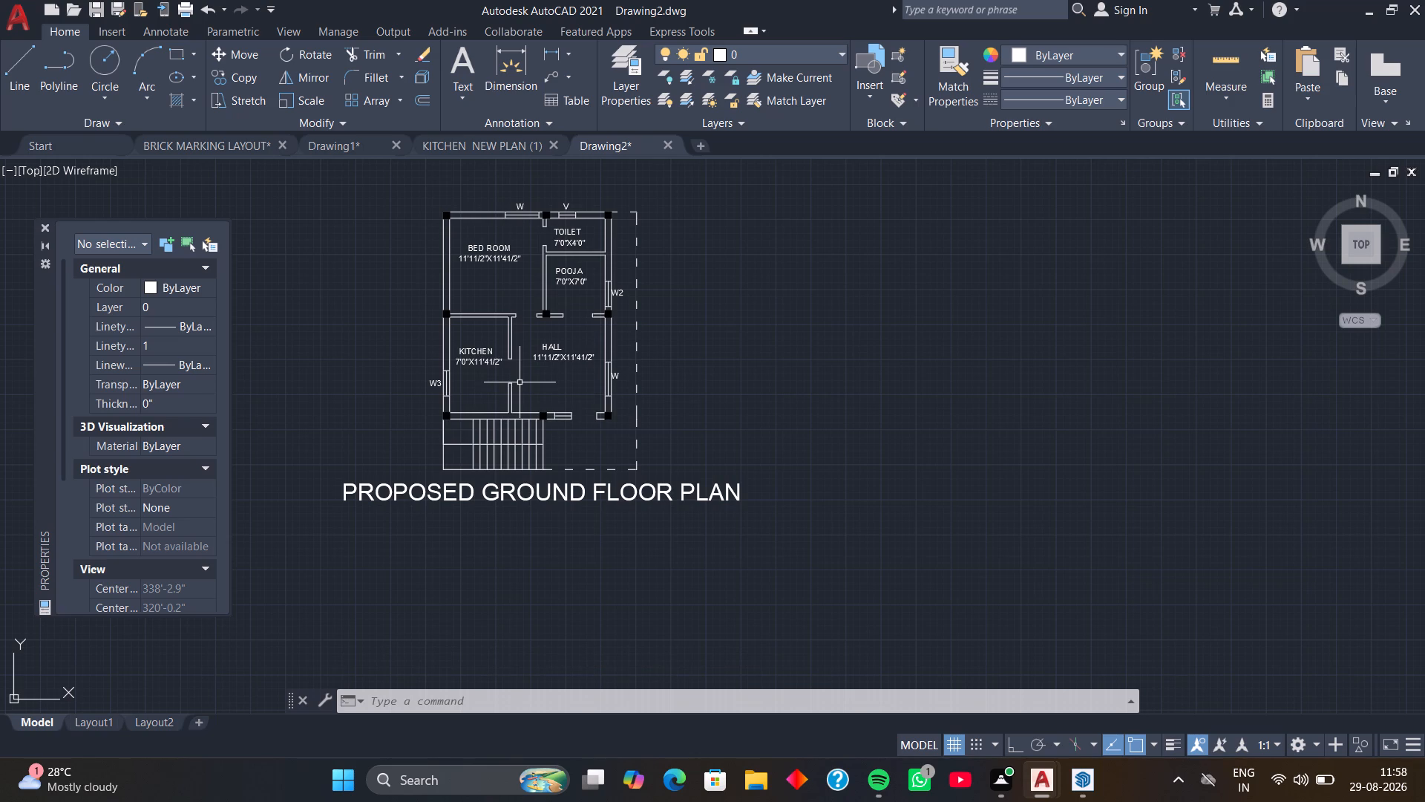
middle_click_drag(542, 319, 540, 411)
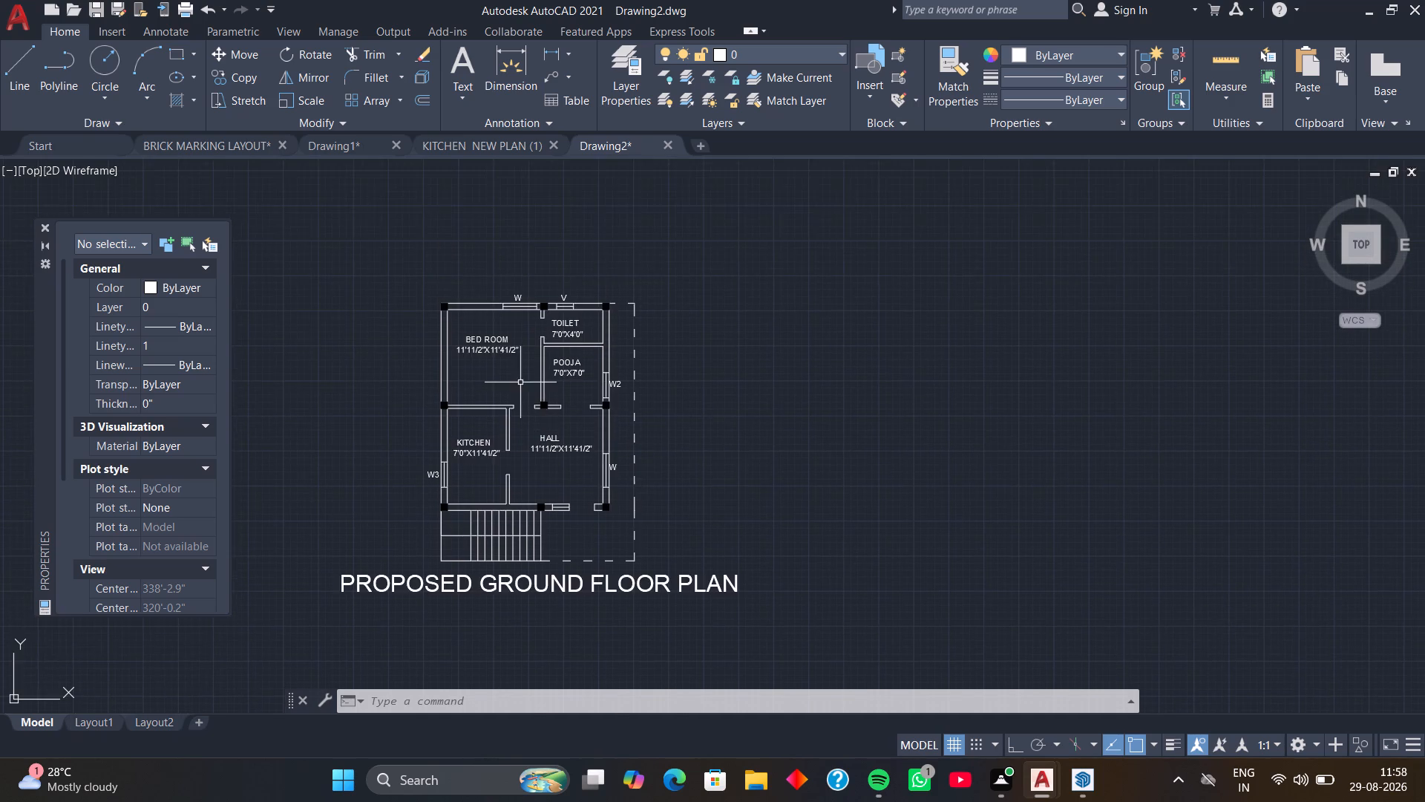
scroll(490, 356, "up", 2)
middle_click_drag(453, 283, 506, 365)
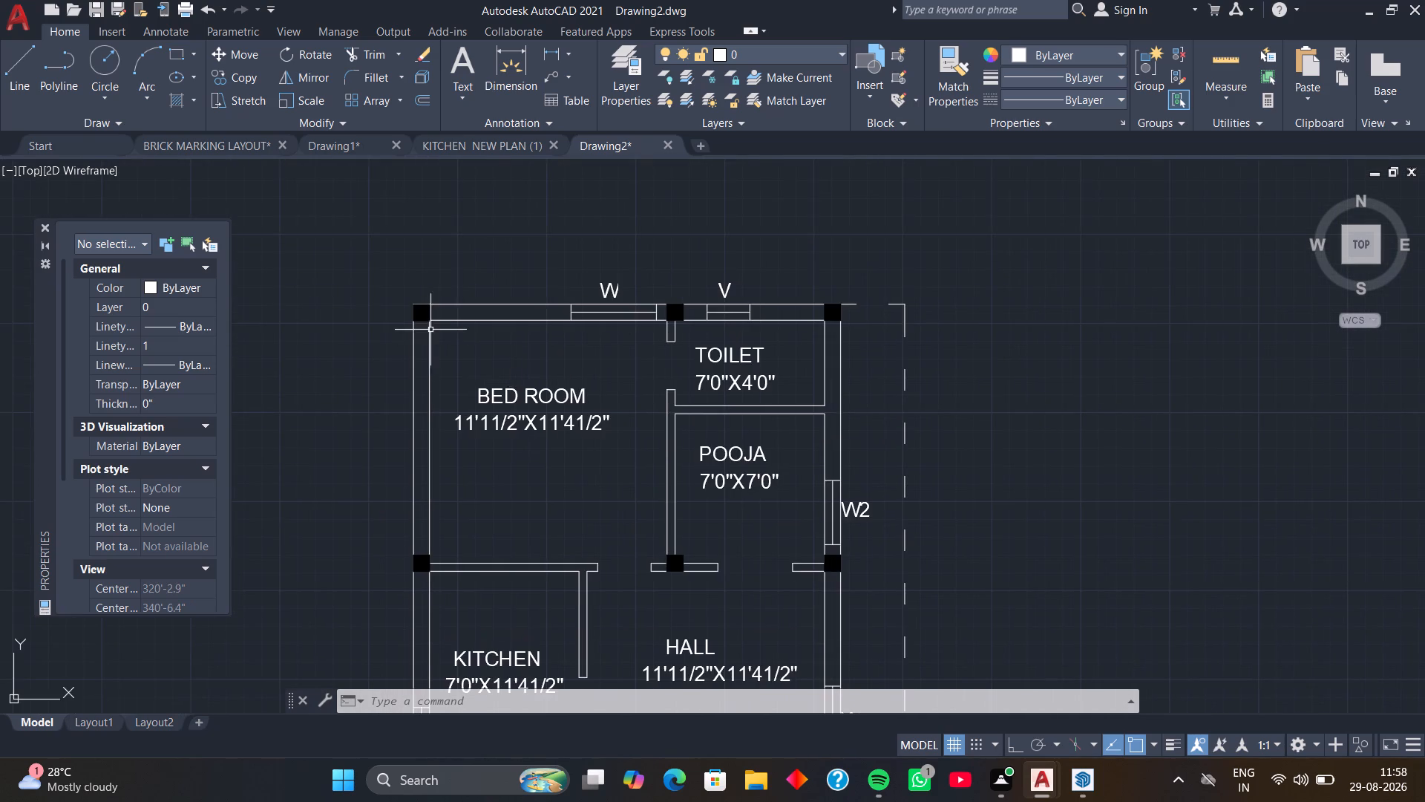
scroll(430, 327, "up", 3)
middle_click_drag(436, 331, 505, 416)
scroll(426, 314, "up", 2)
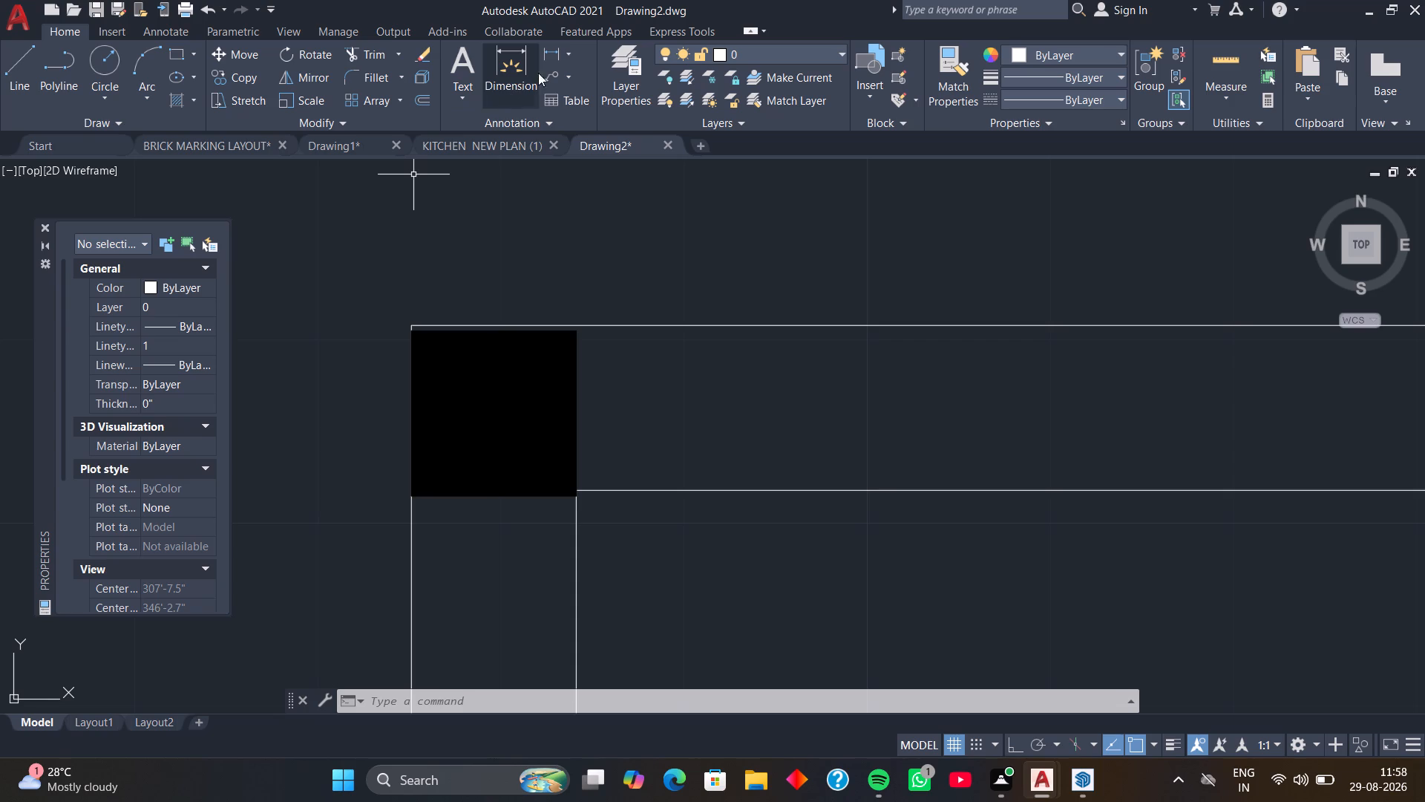
left_click(553, 55)
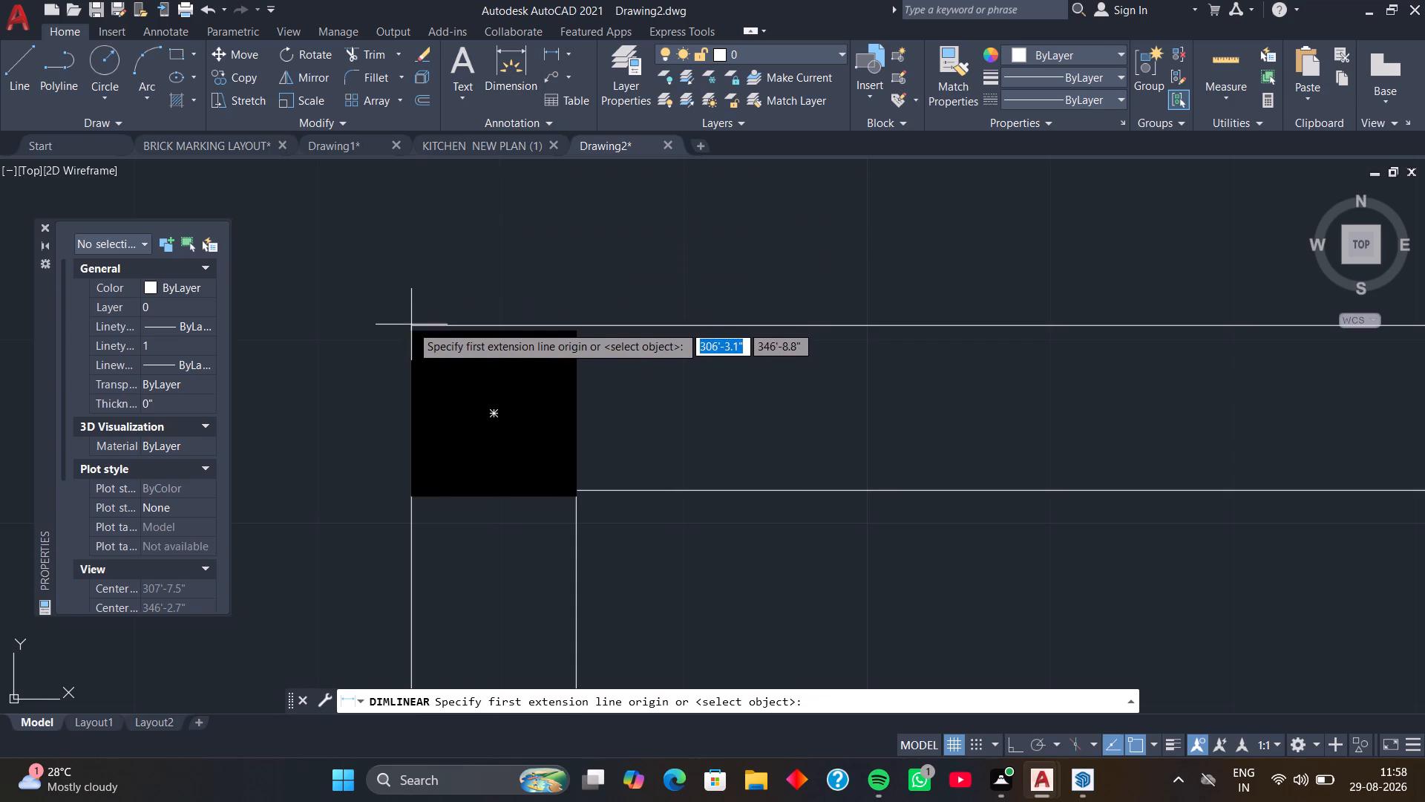
left_click(410, 325)
scroll(603, 299, "down", 3)
middle_click_drag(623, 315, 129, 349)
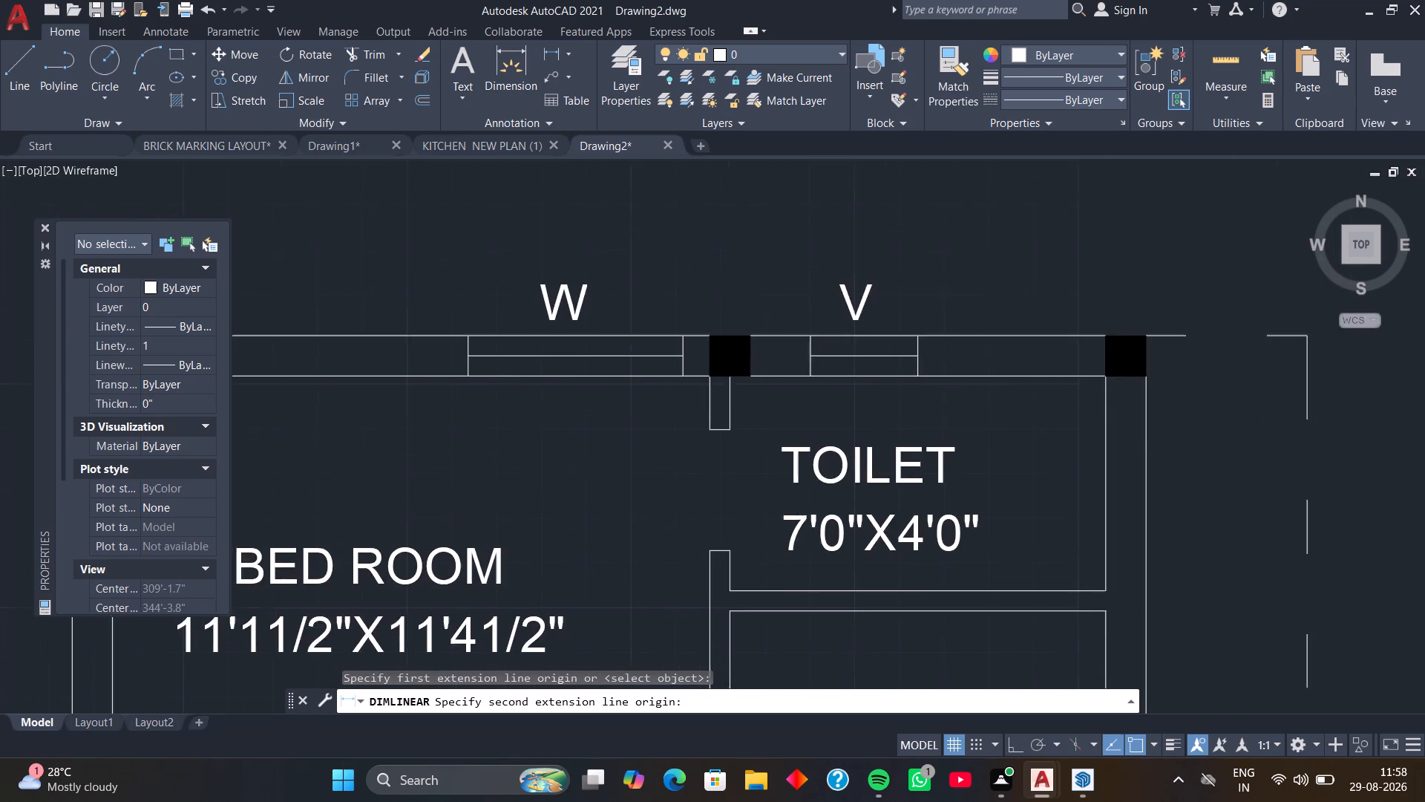
scroll(600, 376, "down", 3)
middle_click_drag(710, 386, 495, 391)
scroll(663, 381, "up", 4)
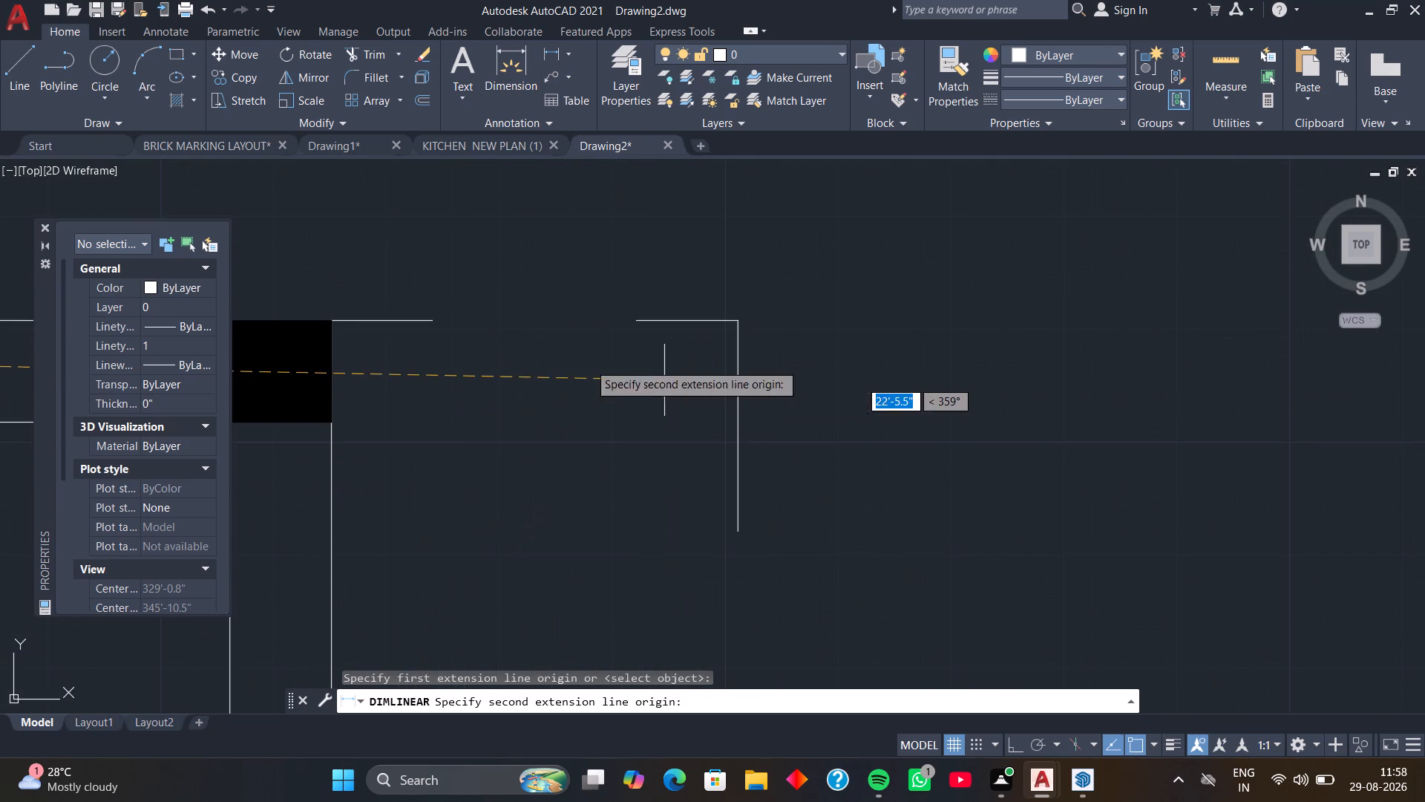
middle_click_drag(466, 347, 816, 413)
scroll(692, 397, "up", 3)
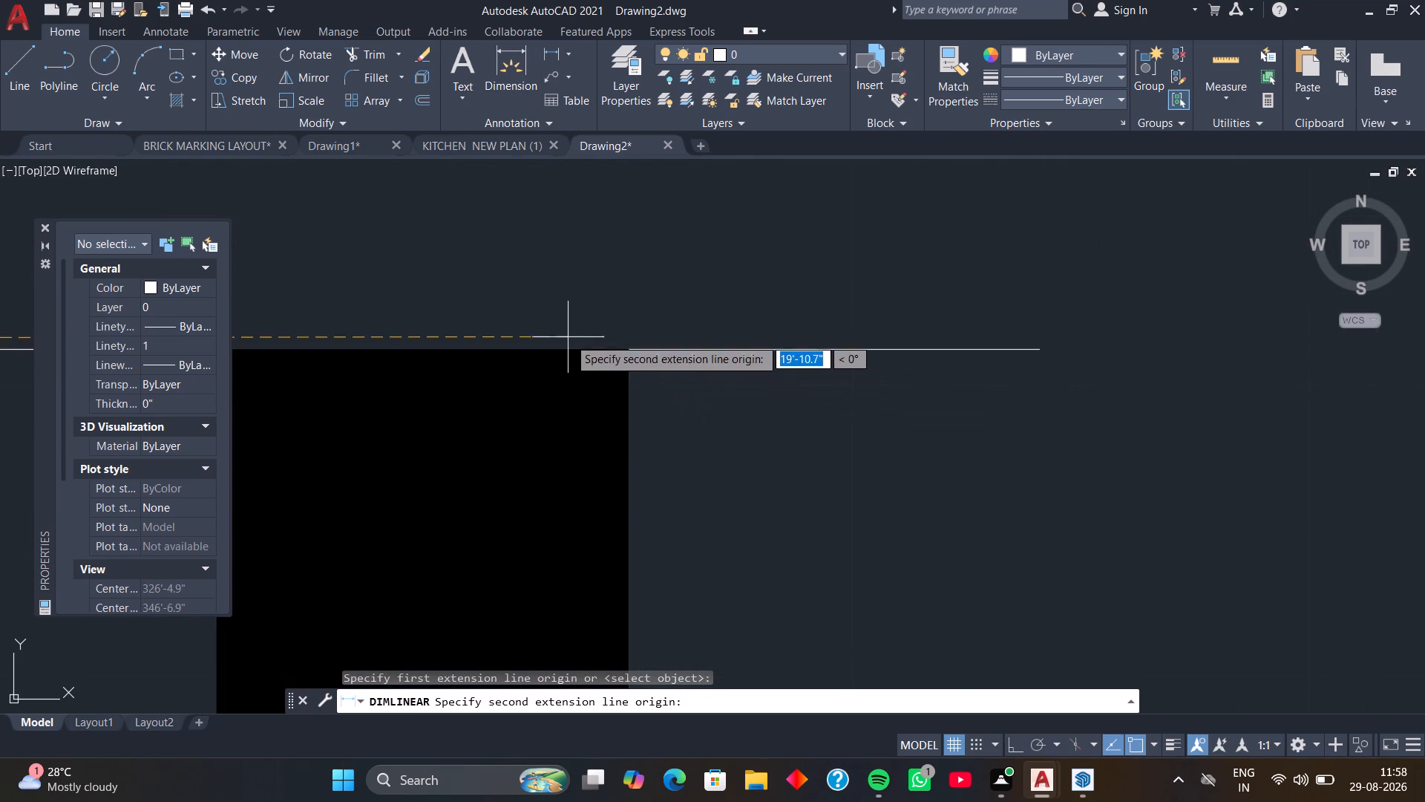
left_click(624, 350)
scroll(633, 285, "down", 4)
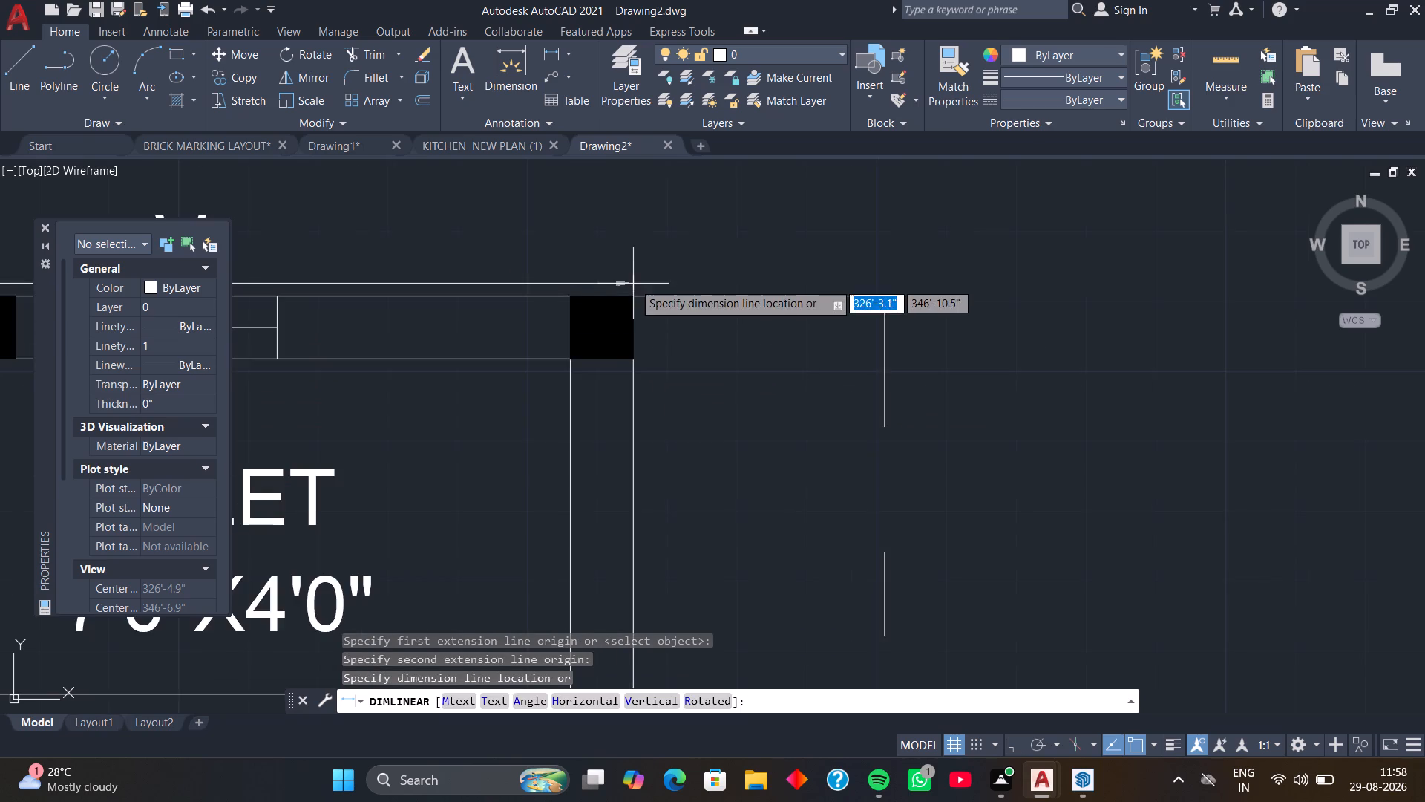
middle_click_drag(633, 282, 707, 433)
scroll(678, 306, "down", 3)
middle_click_drag(688, 304, 778, 299)
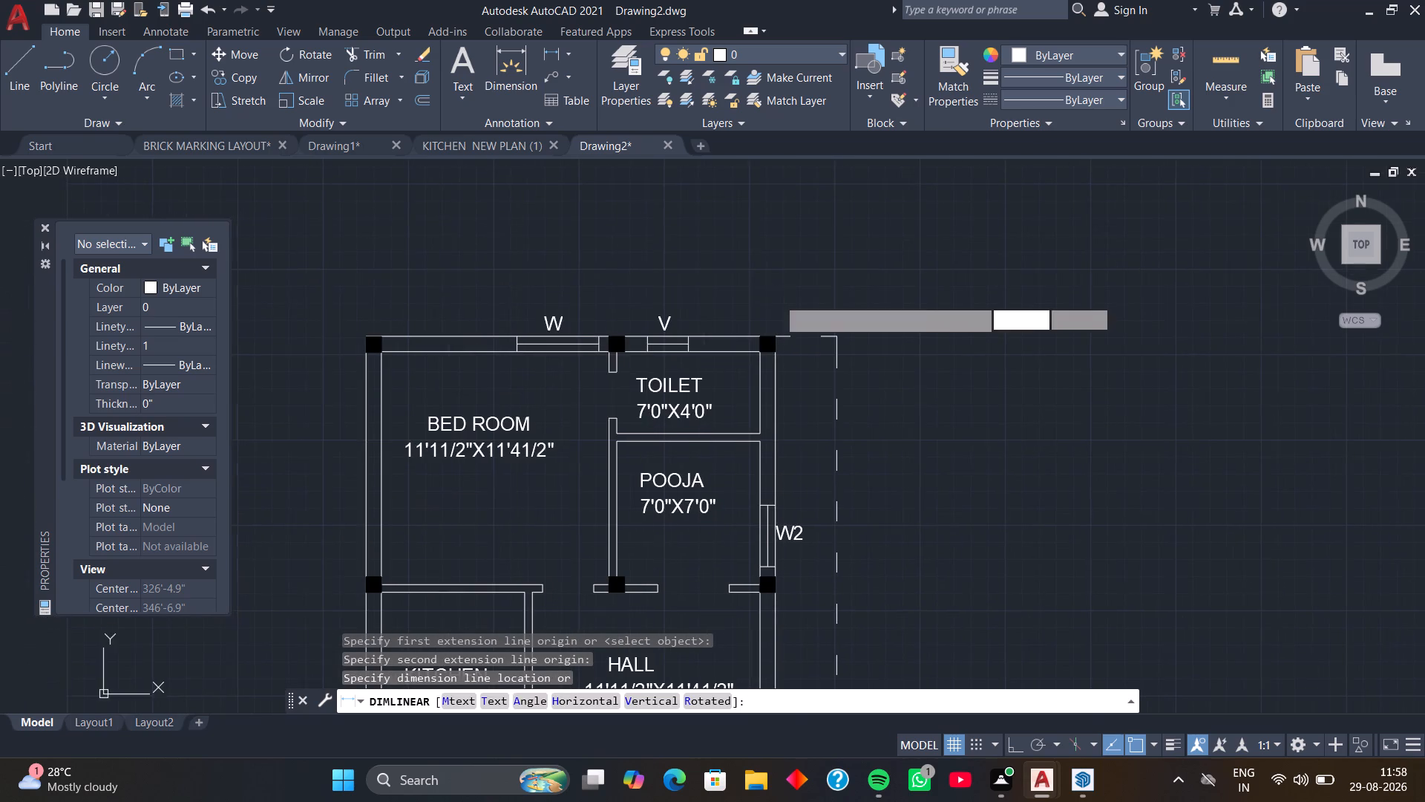
left_click(744, 278)
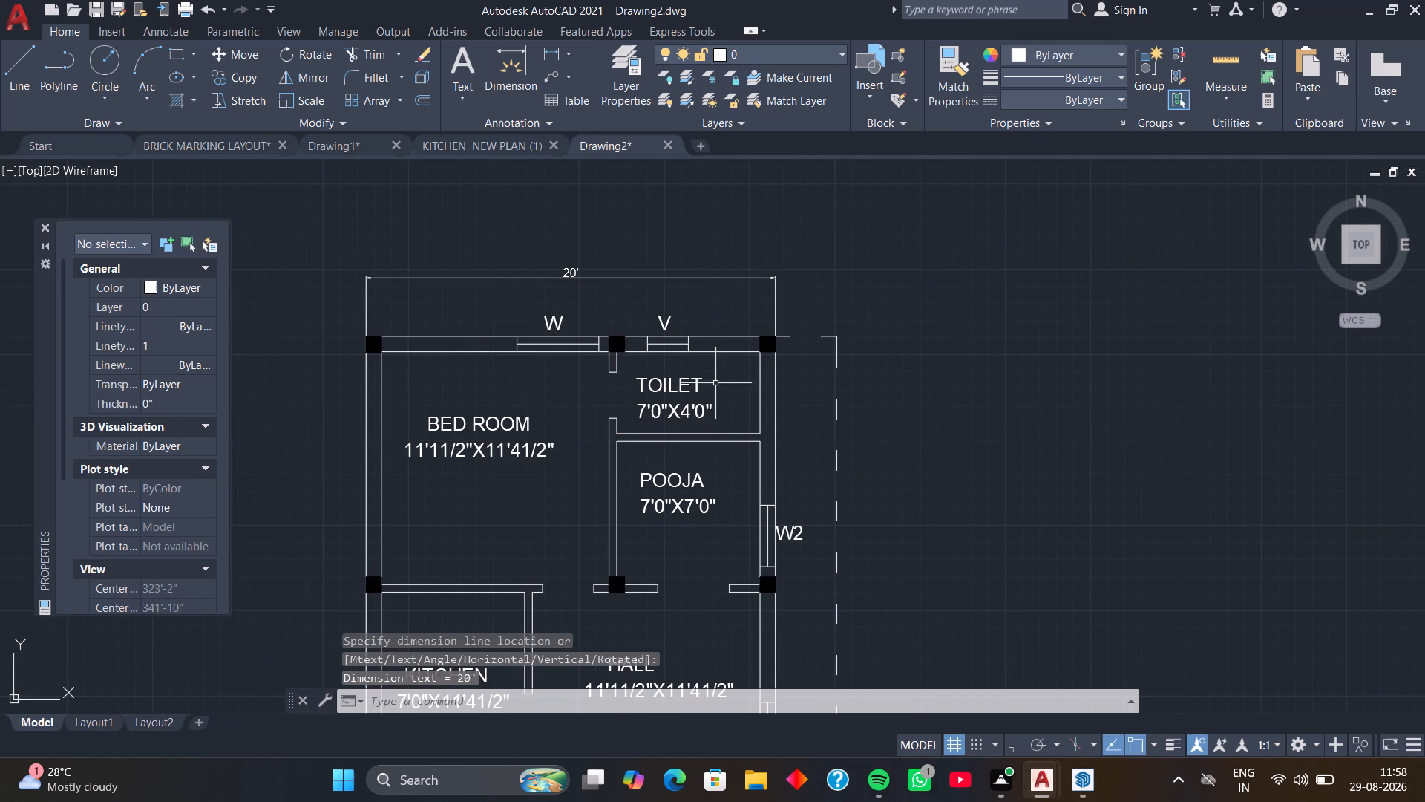
Add a vertical linear dimension outside the left wall, from the bedroom's upper outer corner to the kitchen's lower outer corner.
scroll(715, 387, "down", 2)
middle_click_drag(715, 420, 785, 348)
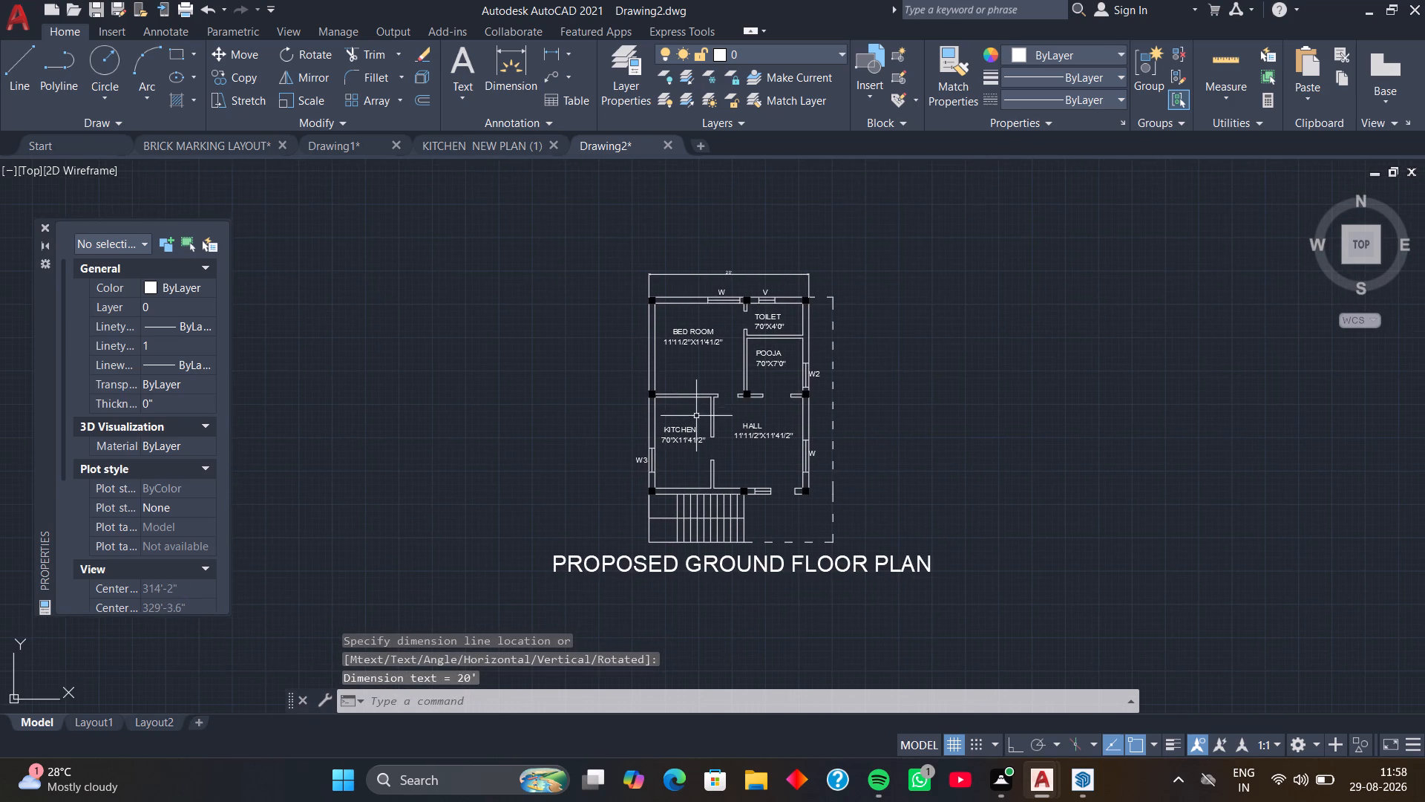
middle_click_drag(693, 416, 812, 395)
scroll(751, 297, "up", 2)
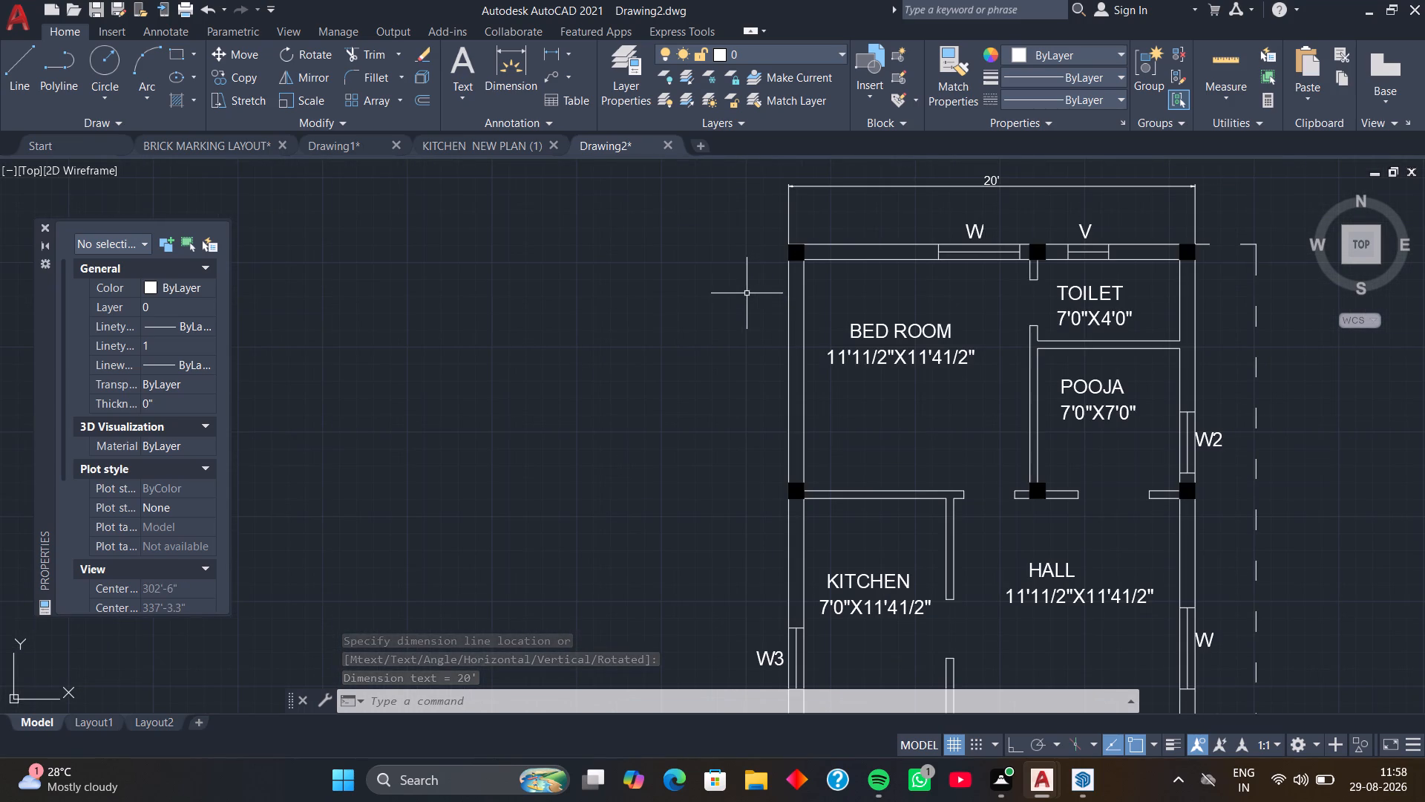
key("space")
scroll(777, 270, "up", 2)
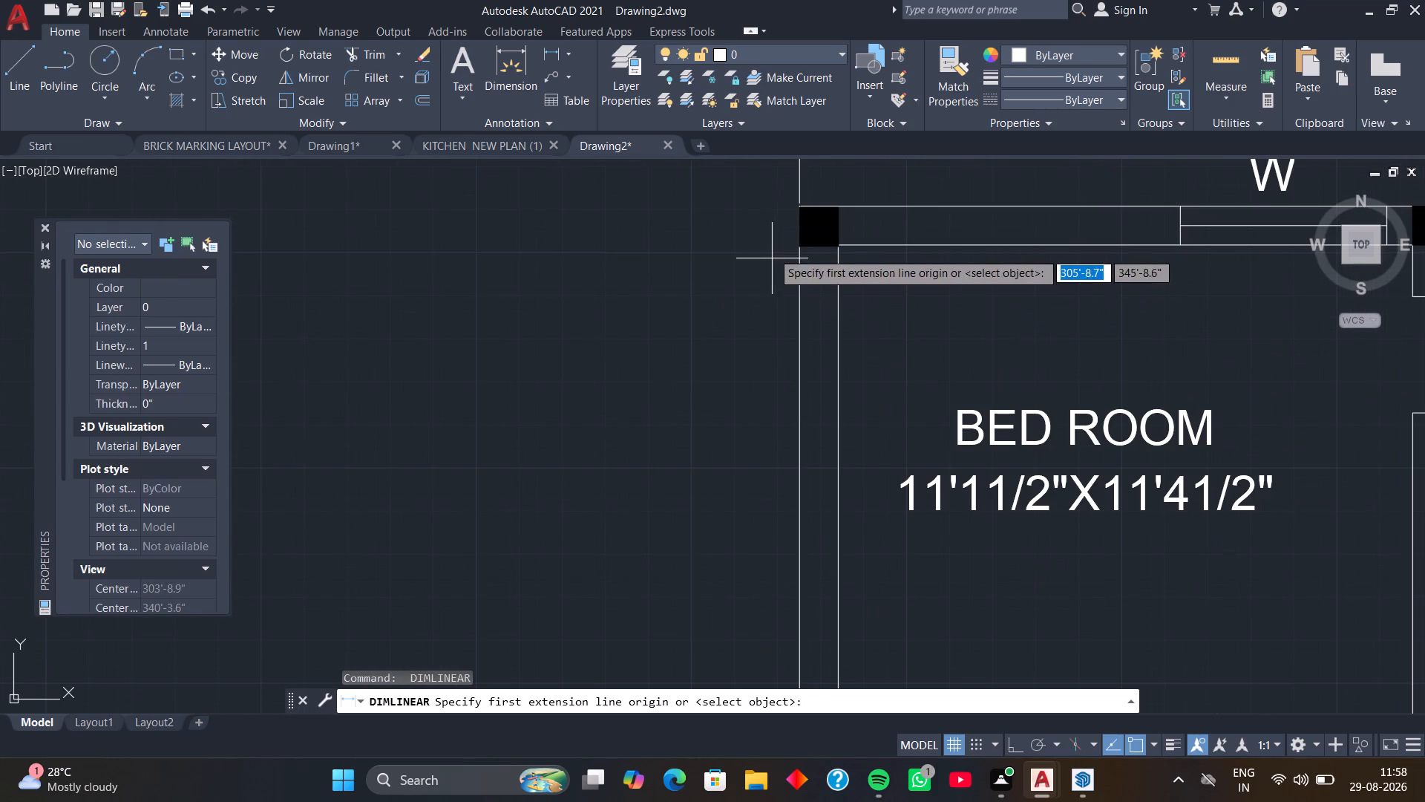
left_click(799, 203)
scroll(774, 299, "down", 2)
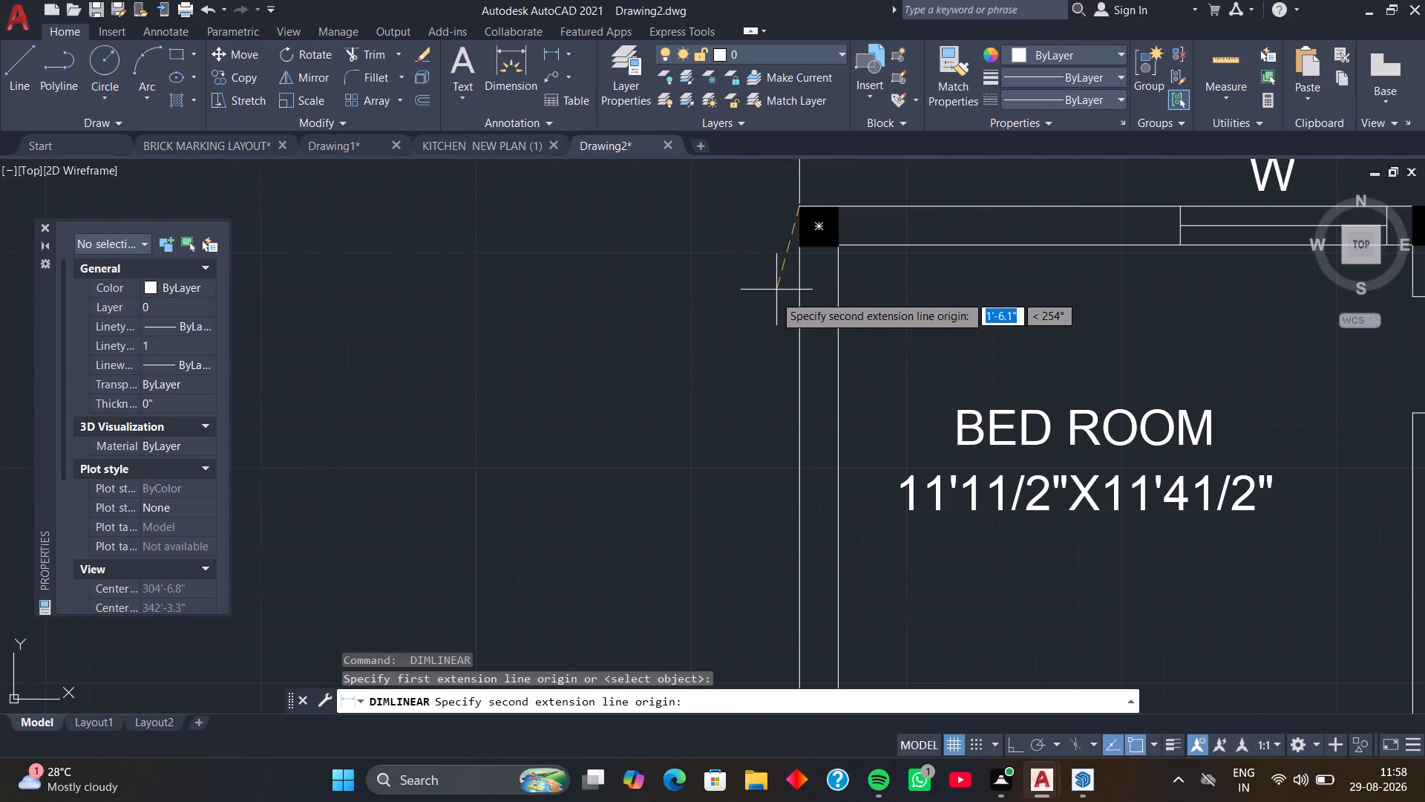
scroll(774, 299, "down", 2)
middle_click_drag(769, 347, 749, 214)
scroll(747, 349, "up", 4)
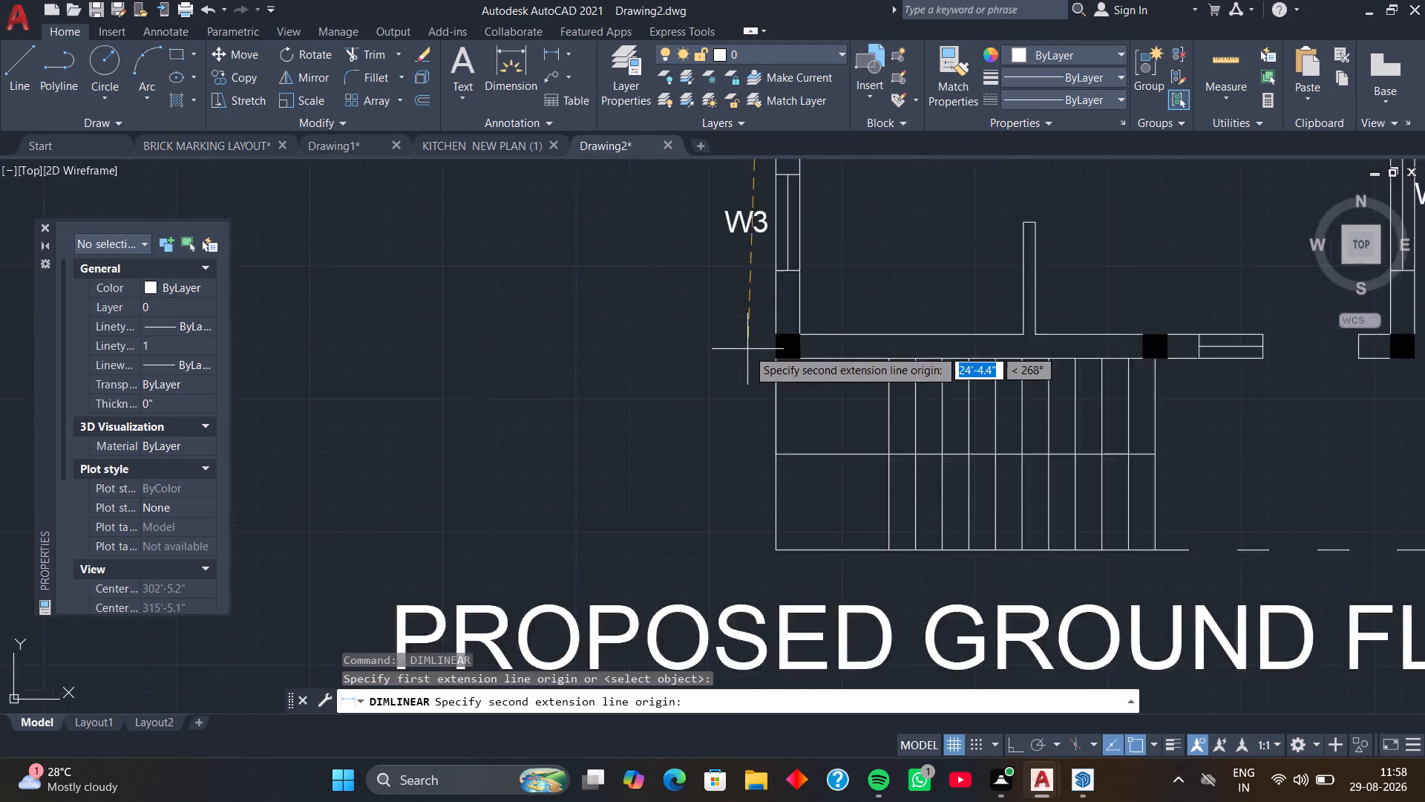
left_click(788, 365)
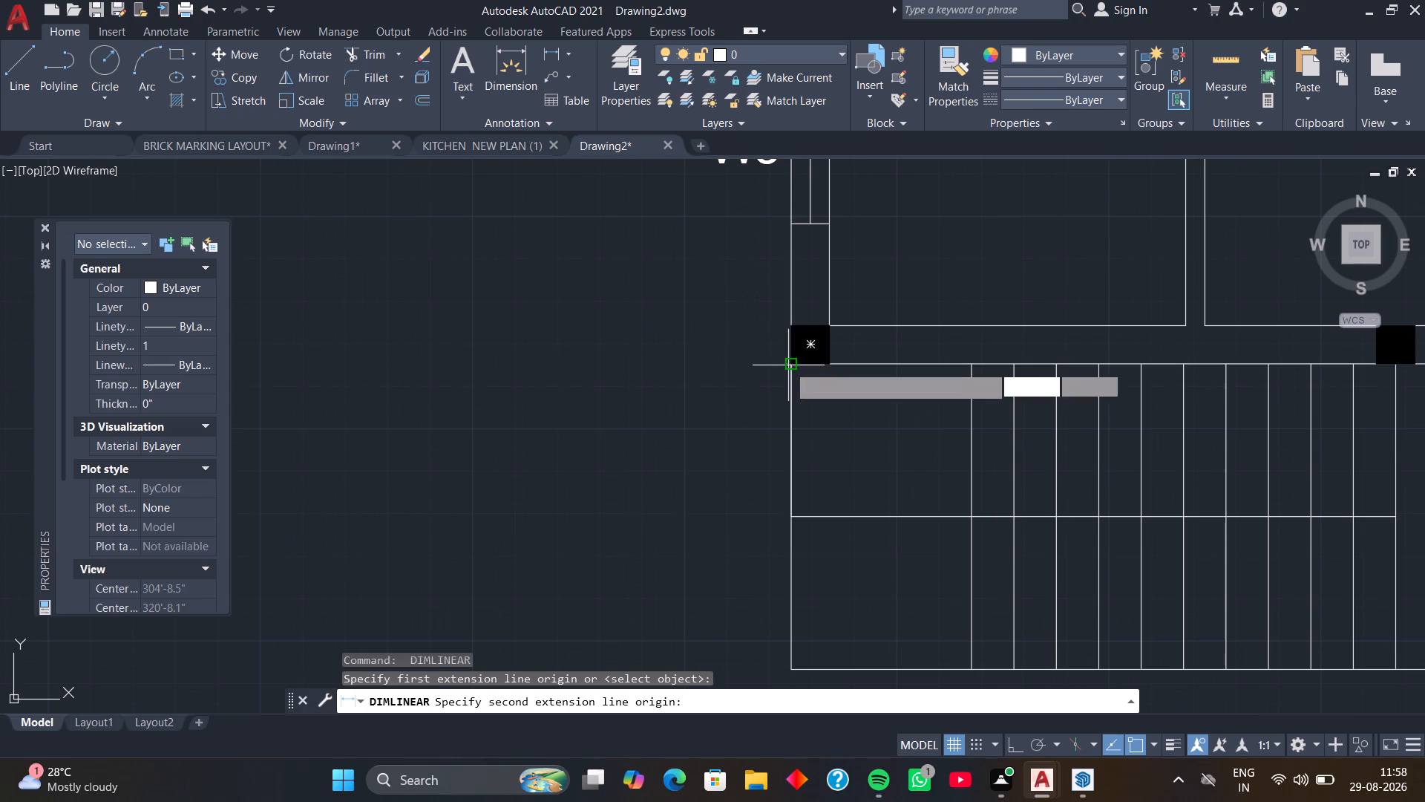
scroll(666, 360, "down", 3)
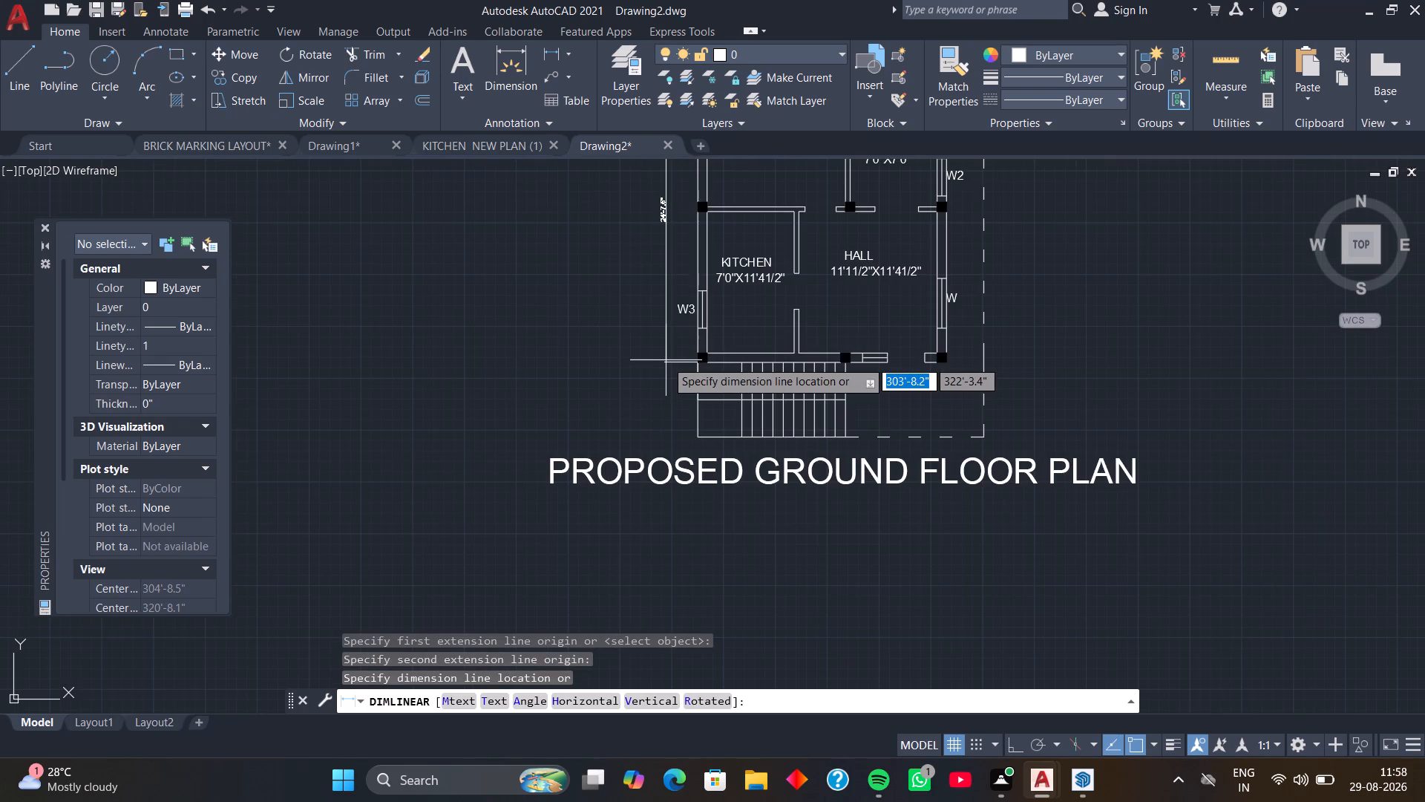
left_click(666, 360)
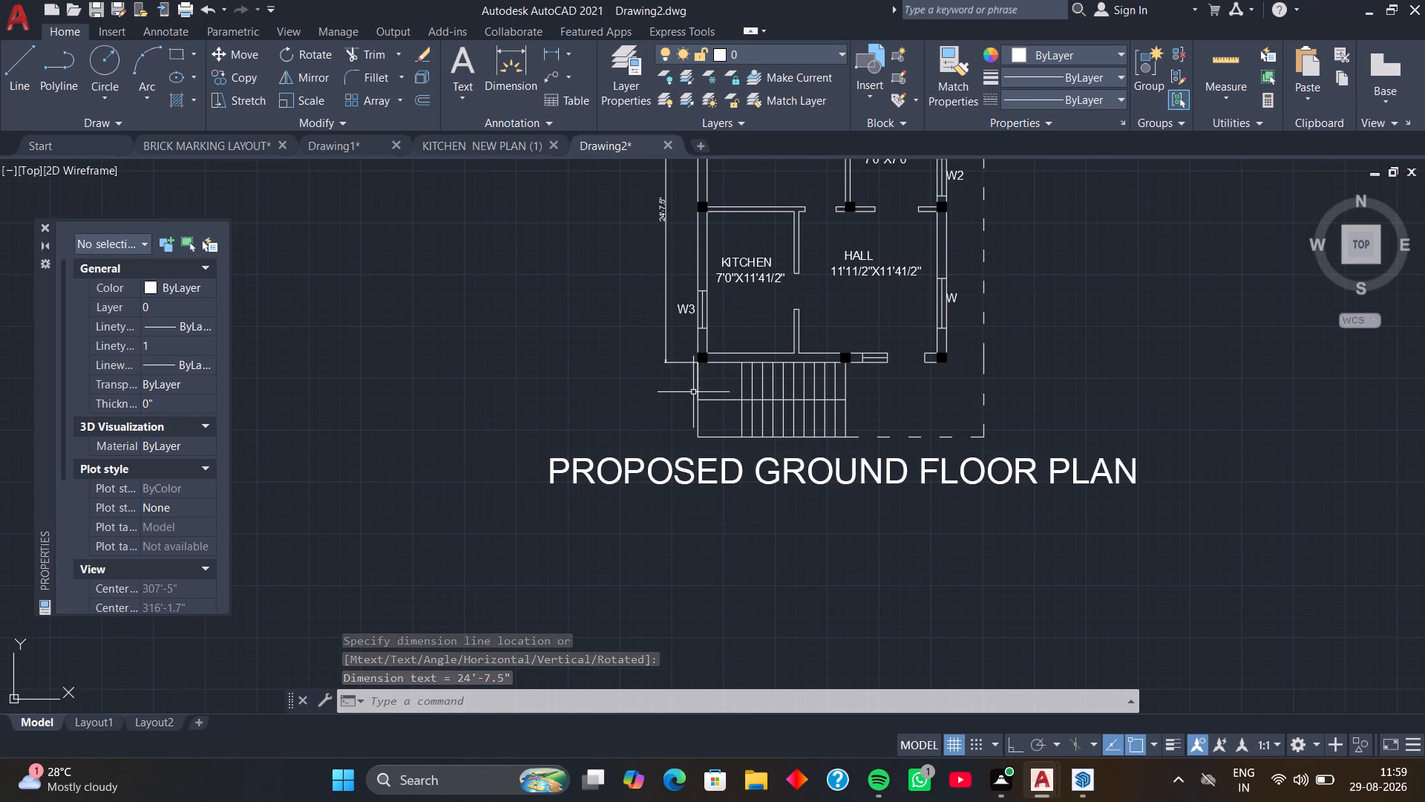
Add a vertical linear dimension for the staircase depth, aligned with the left wall's dimension line.
key("space")
scroll(695, 381, "up", 3)
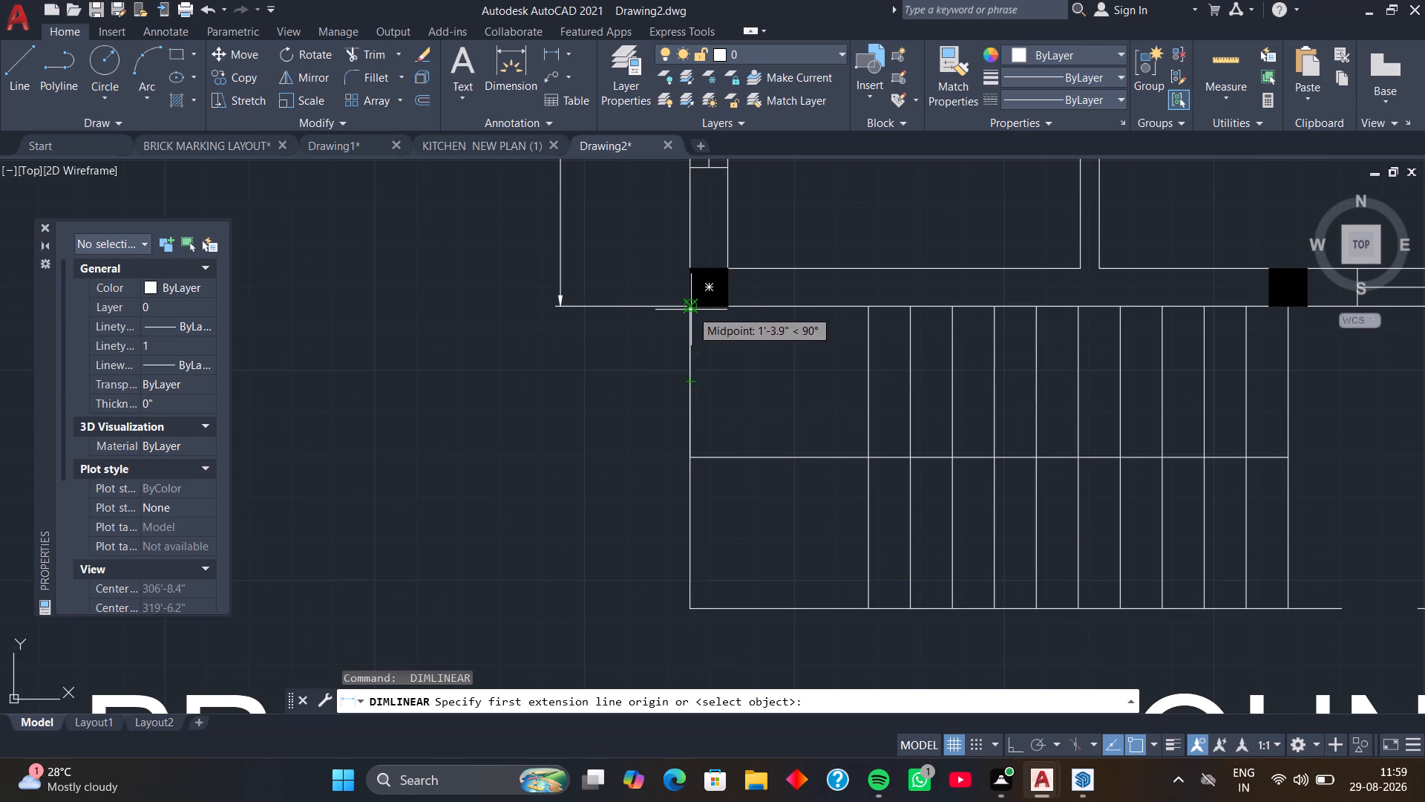
left_click(691, 308)
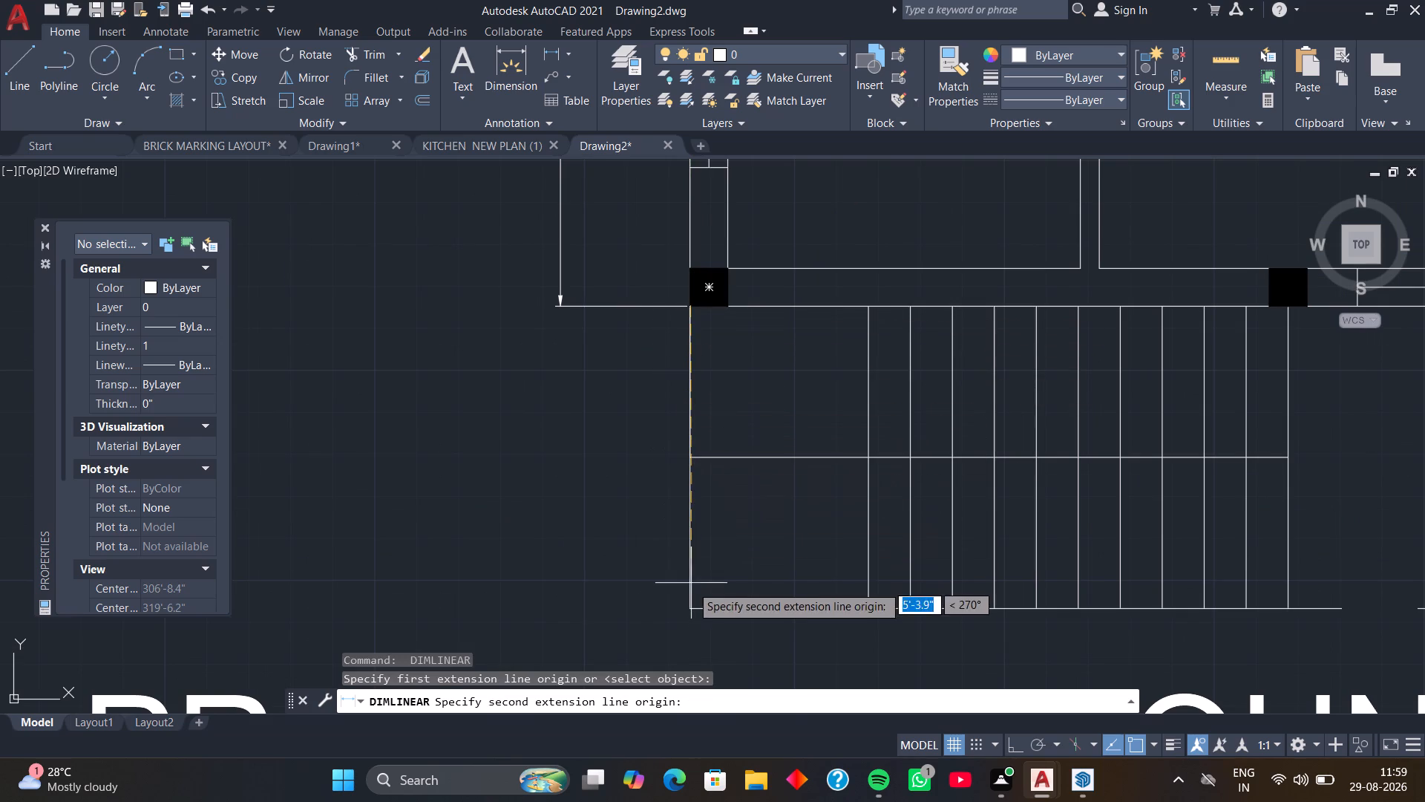
left_click(692, 611)
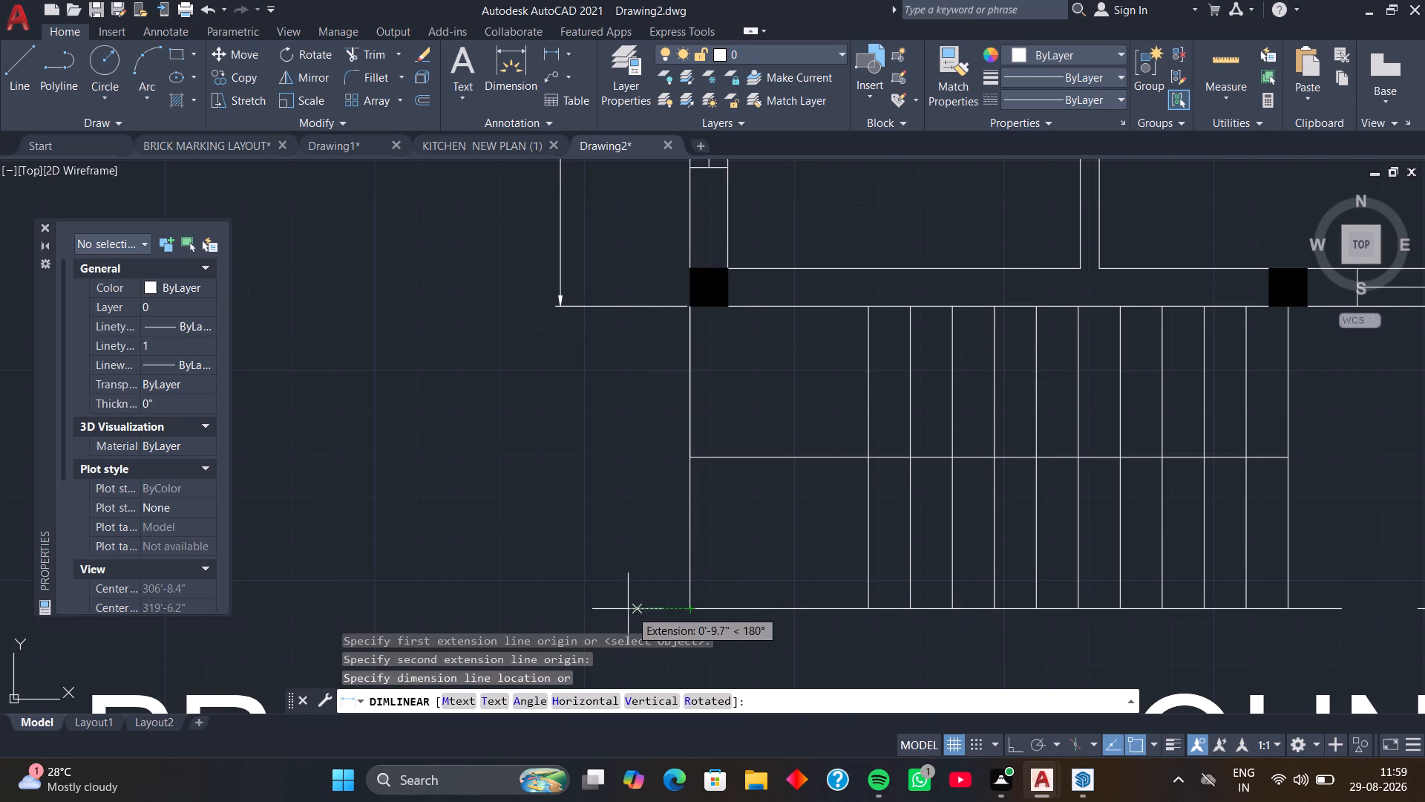
left_click(561, 607)
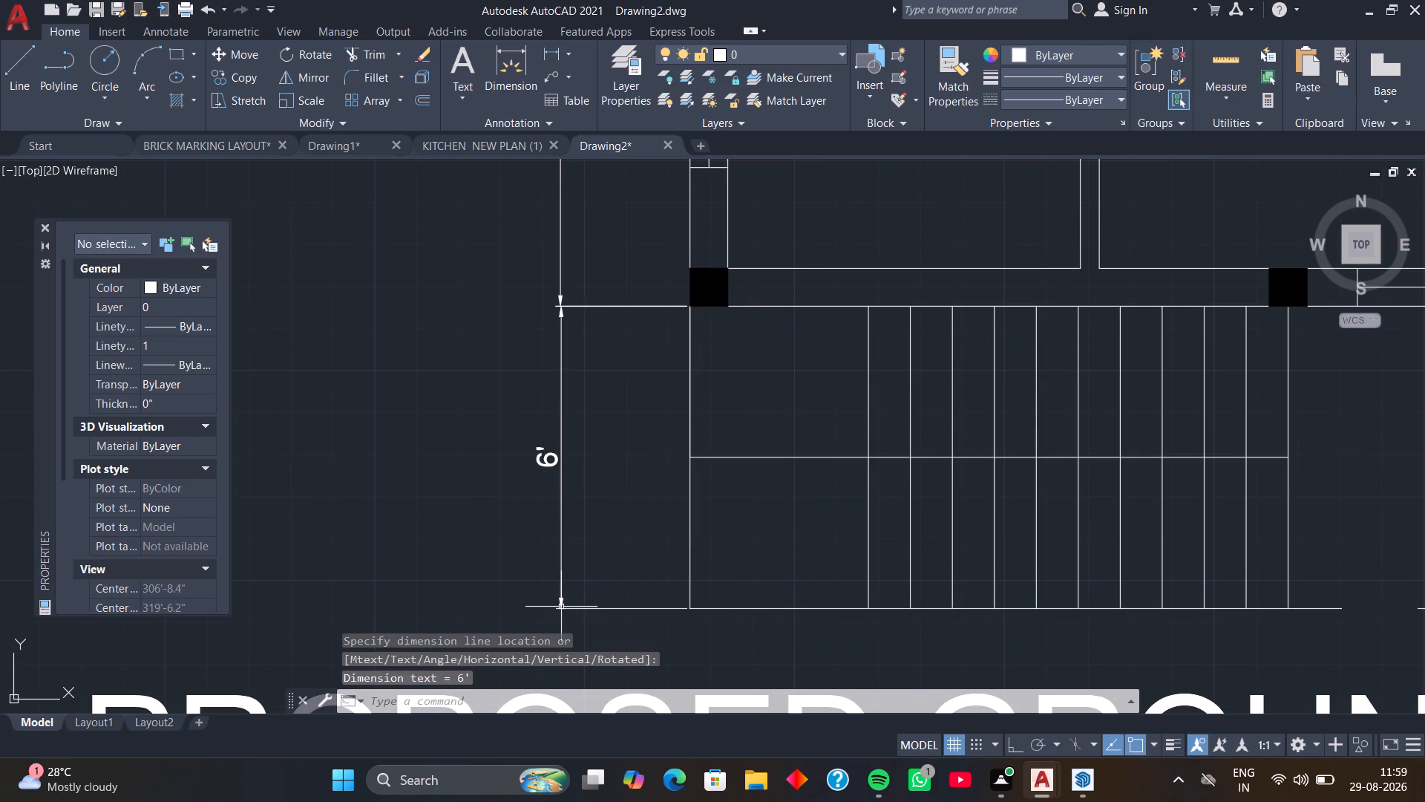
Add a linear dimension from the toilet's upper outer corner to the dashed boundary's corner, level with the overall width dimension.
scroll(658, 498, "down", 4)
middle_click_drag(758, 388, 543, 526)
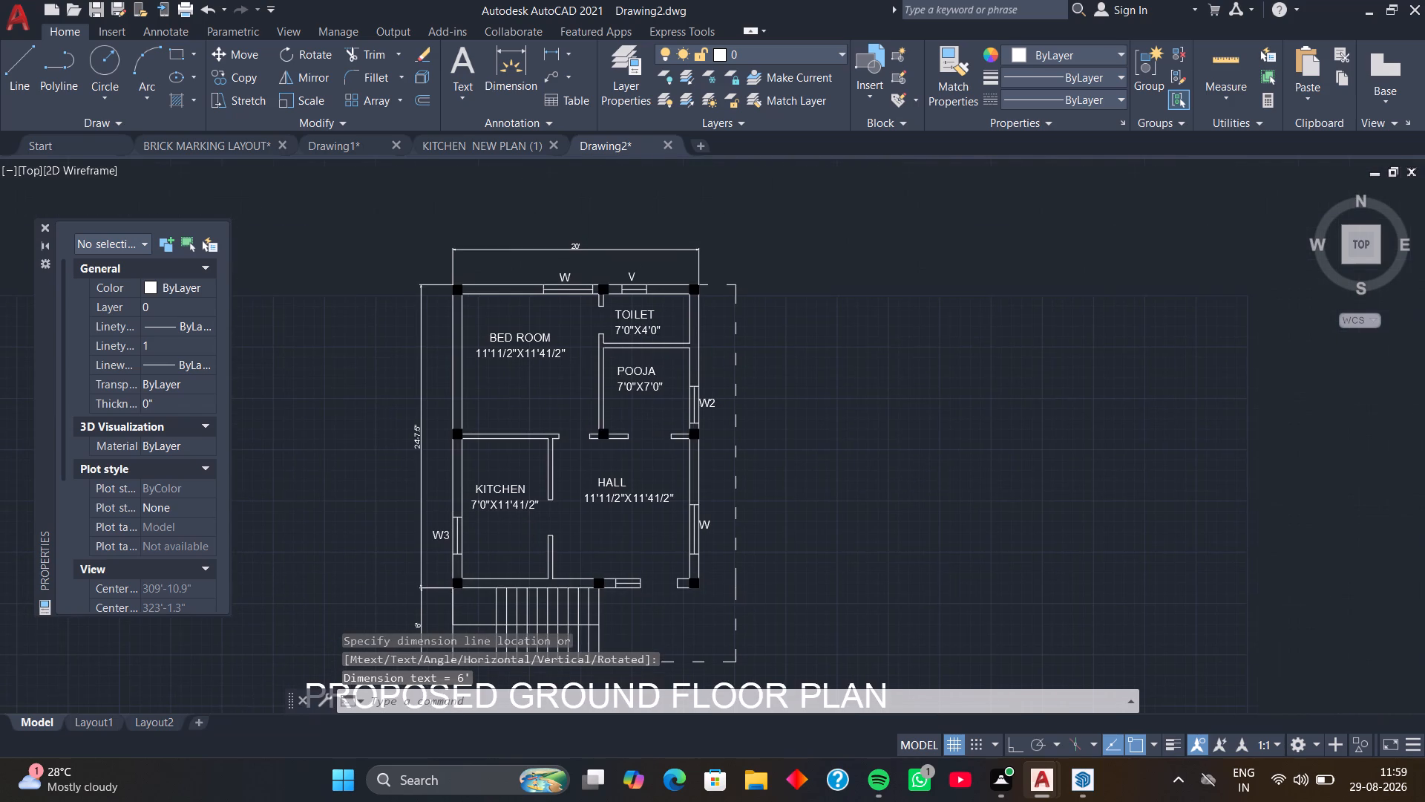
middle_click_drag(719, 316, 664, 374)
scroll(662, 344, "up", 4)
middle_click_drag(630, 307, 643, 306)
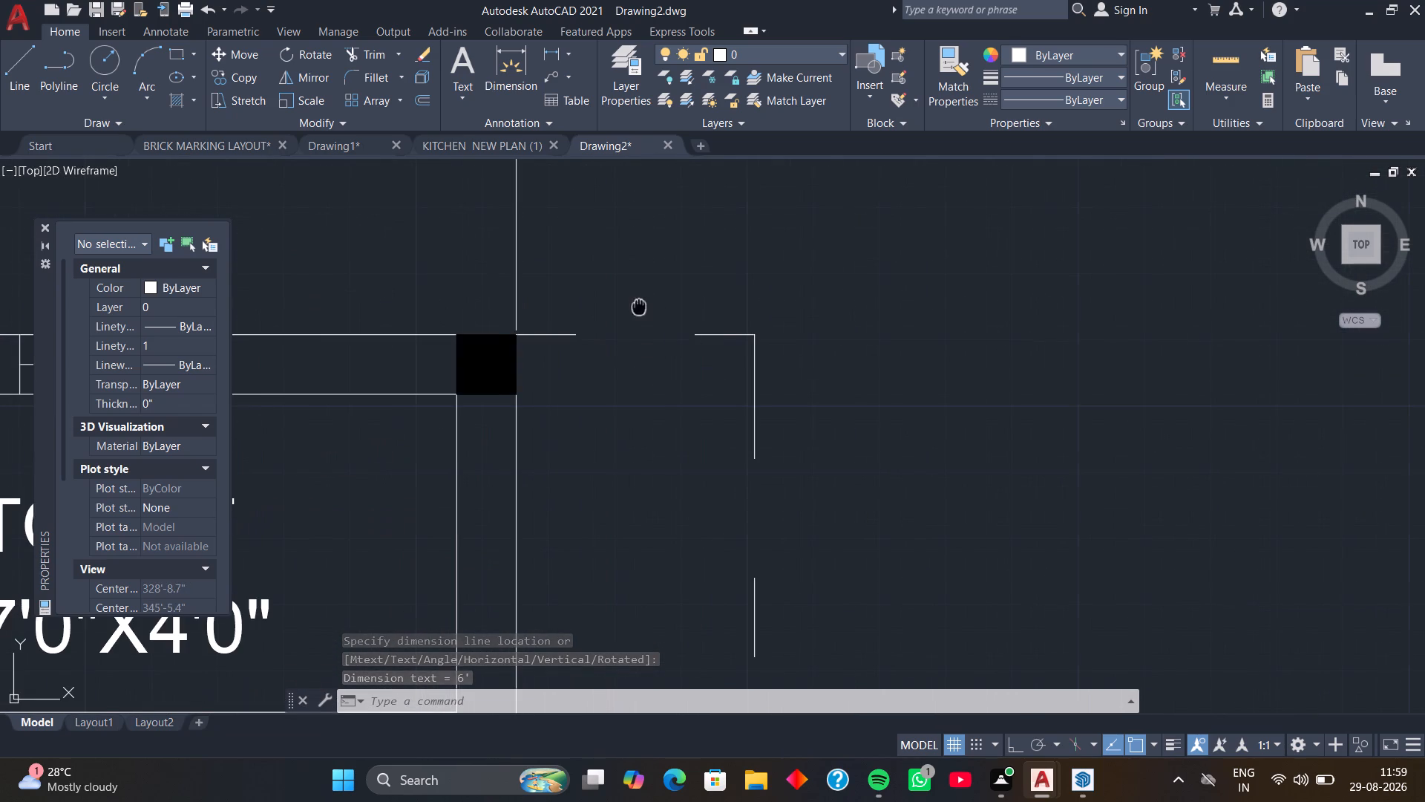
middle_click_drag(643, 306, 674, 309)
key("space")
left_click(559, 337)
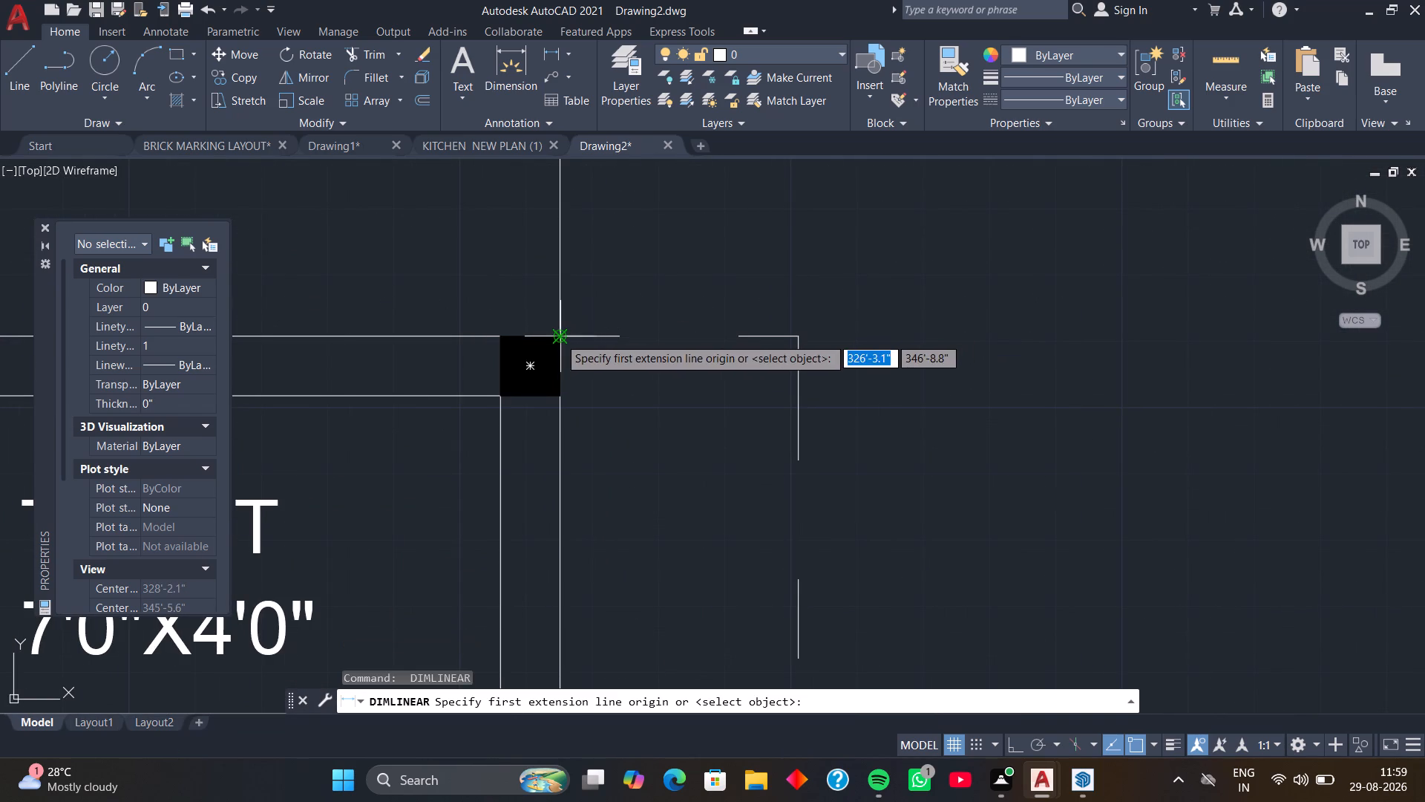
left_click(797, 336)
scroll(797, 281, "down", 4)
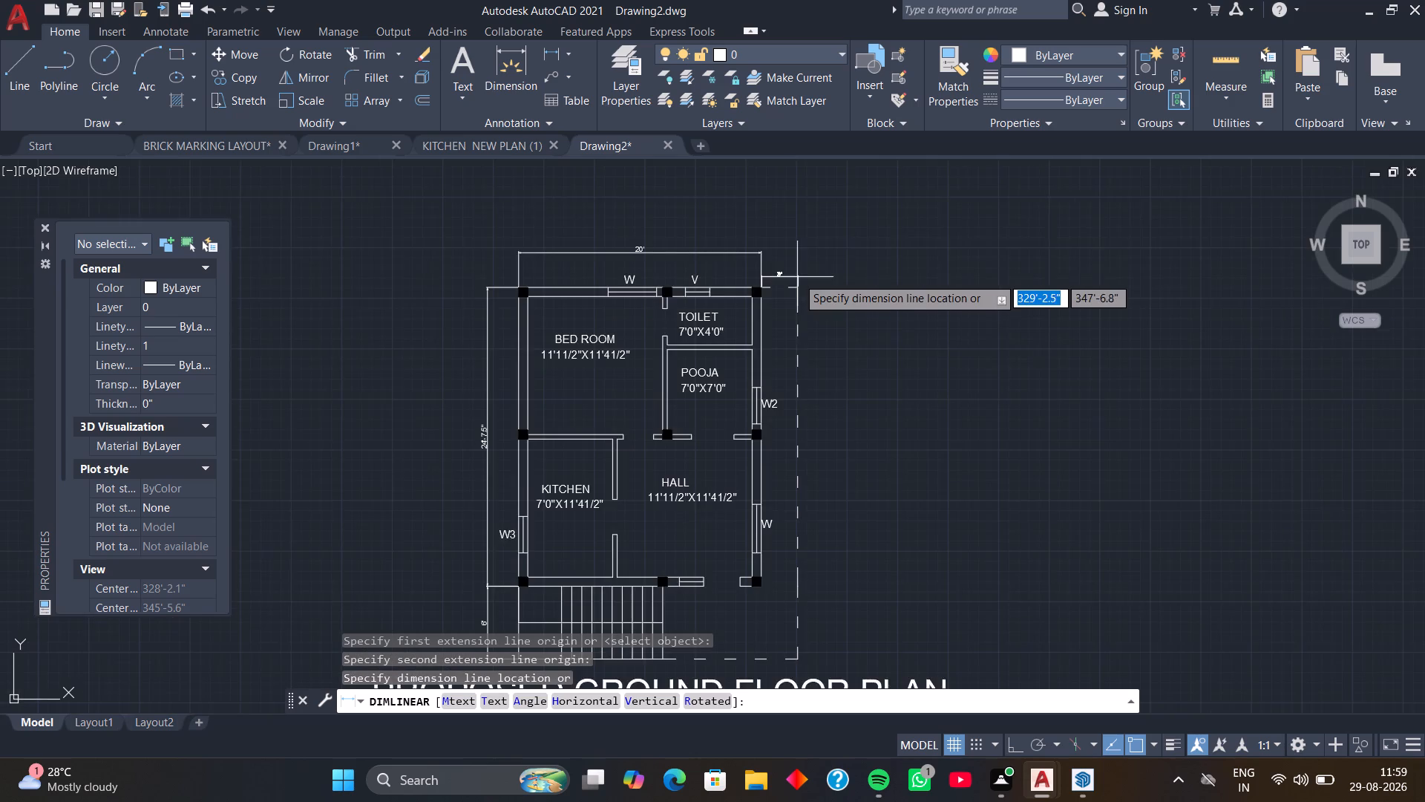
middle_click_drag(796, 275, 796, 347)
left_click(799, 325)
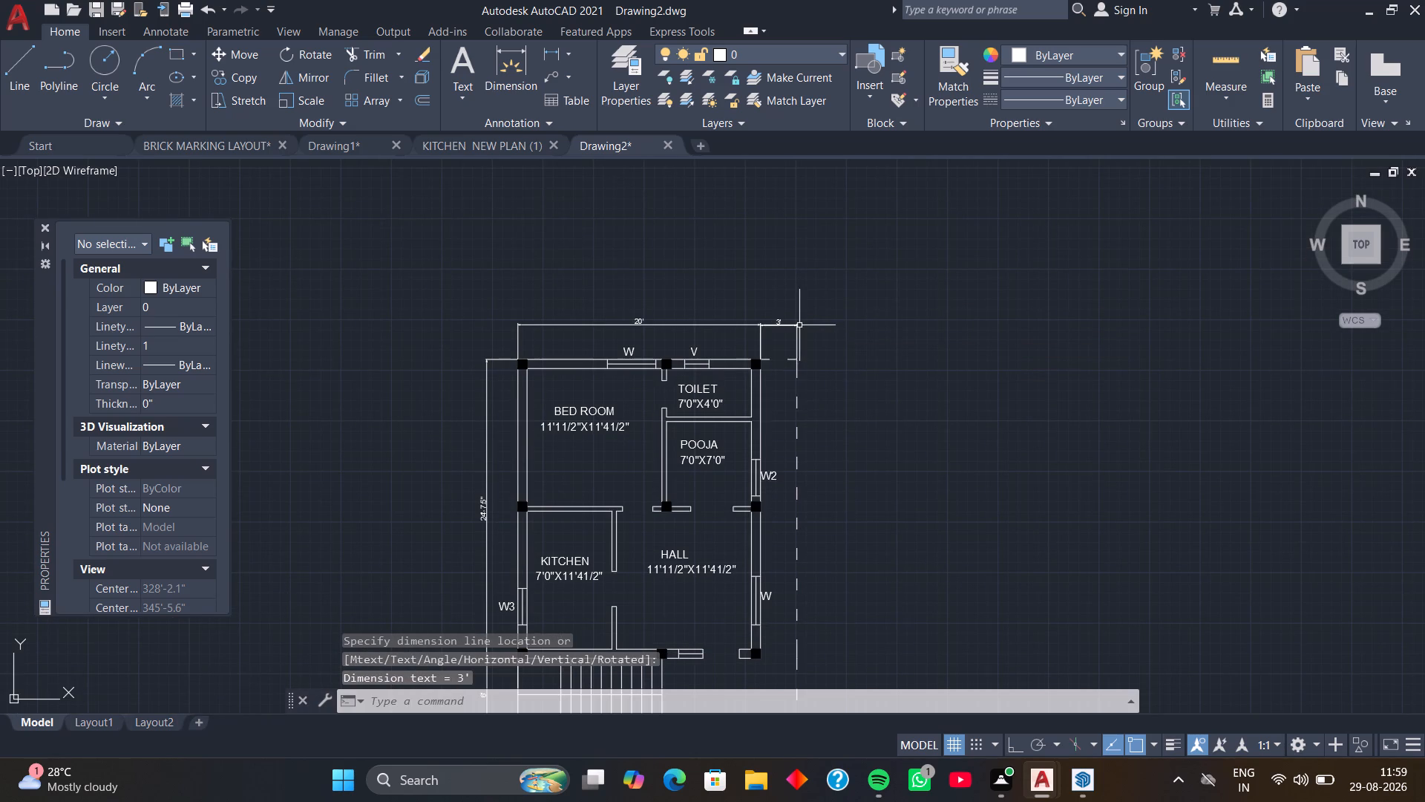
Change the colour of the four overall dimensions above and beside the plan, including the staircase depth, to dark red 153,27,30.
middle_click_drag(847, 351, 874, 321)
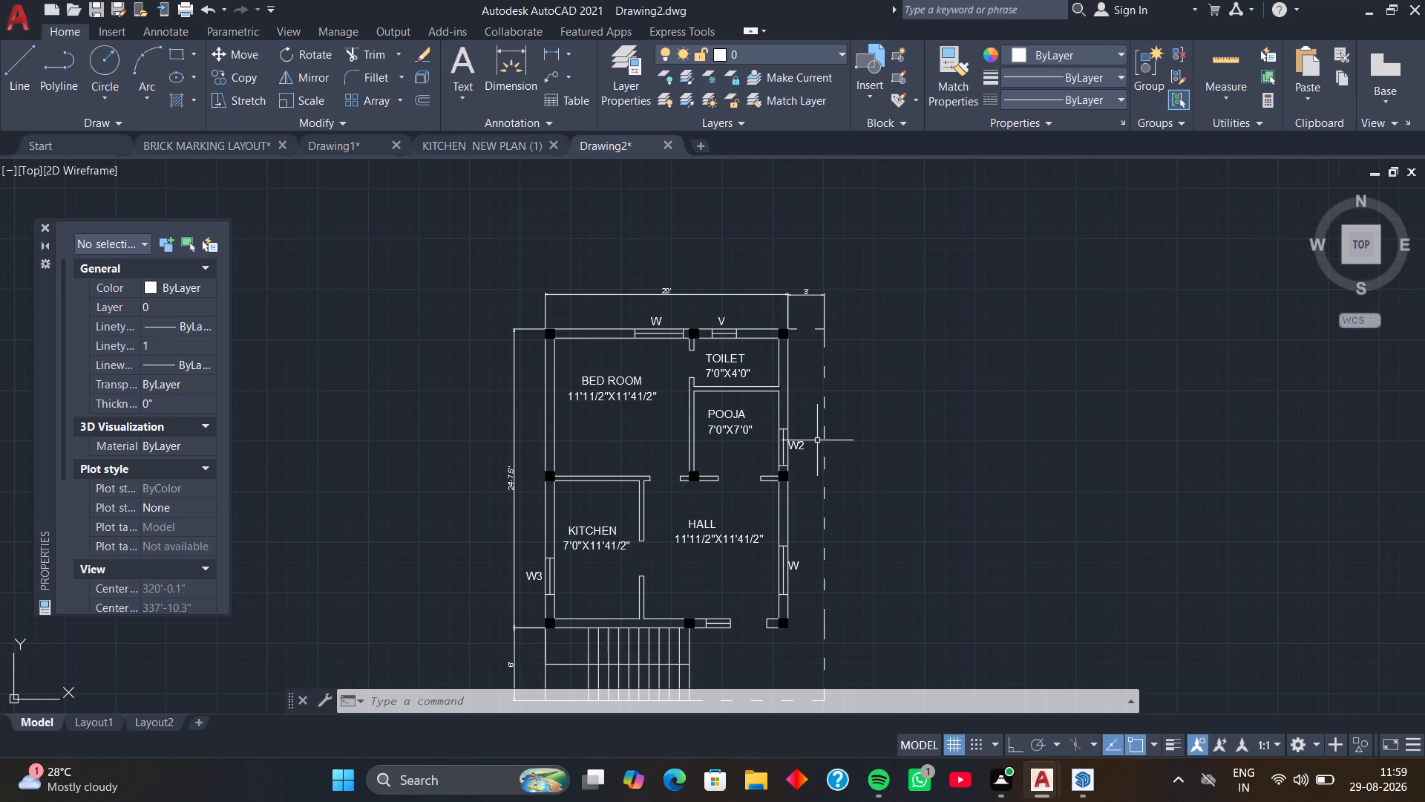
scroll(806, 317, "up", 1)
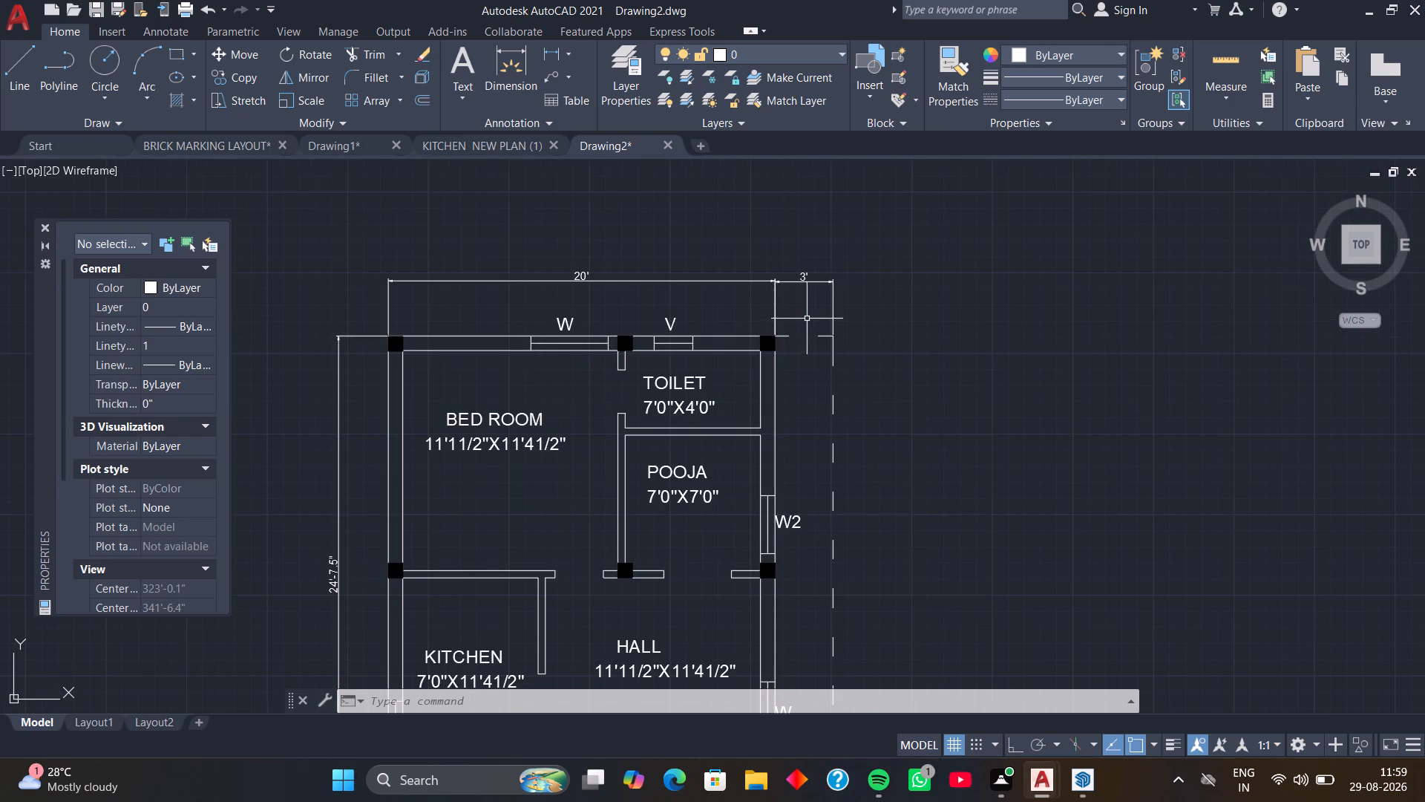
left_click(804, 280)
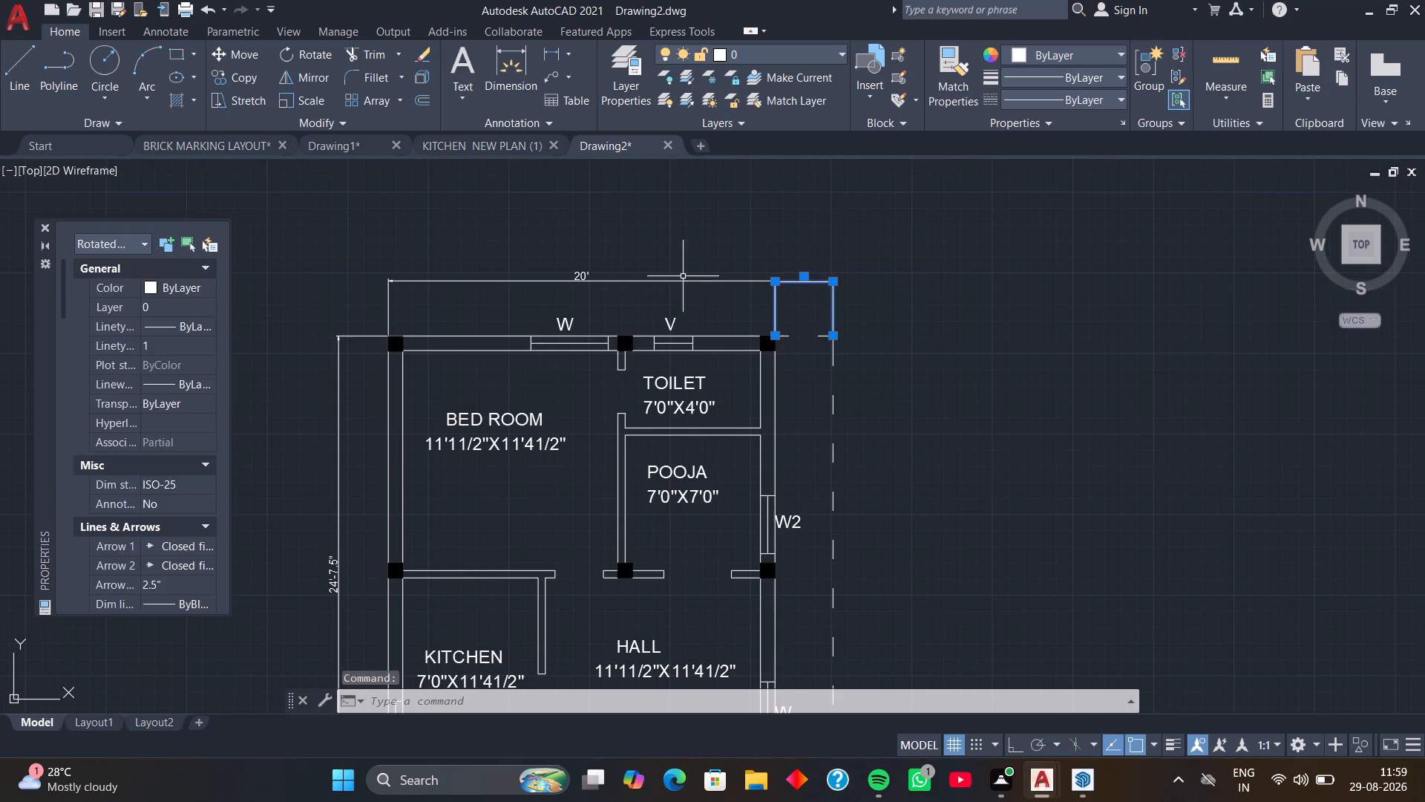
left_click(582, 276)
scroll(593, 300, "down", 1)
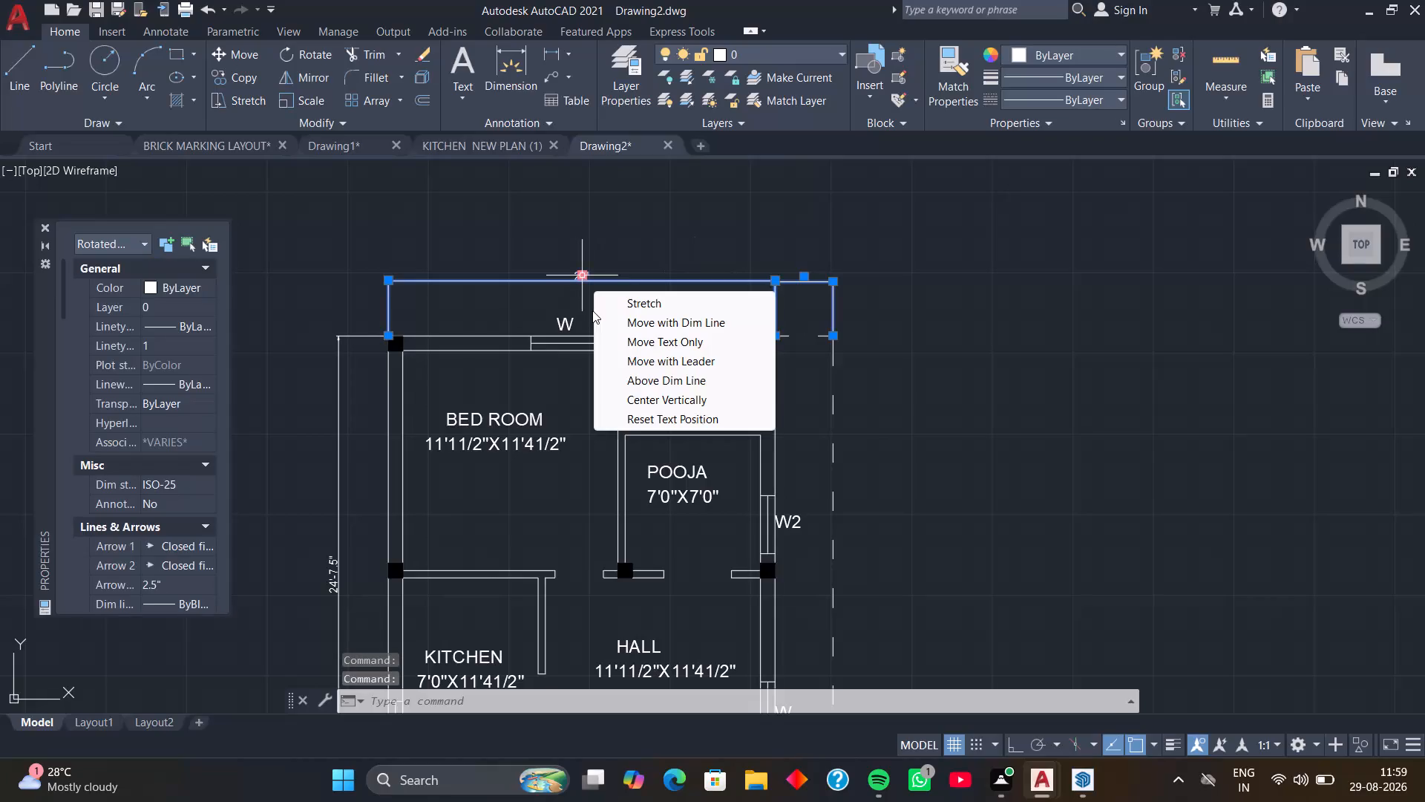
scroll(537, 313, "down", 1)
middle_click_drag(555, 307, 744, 166)
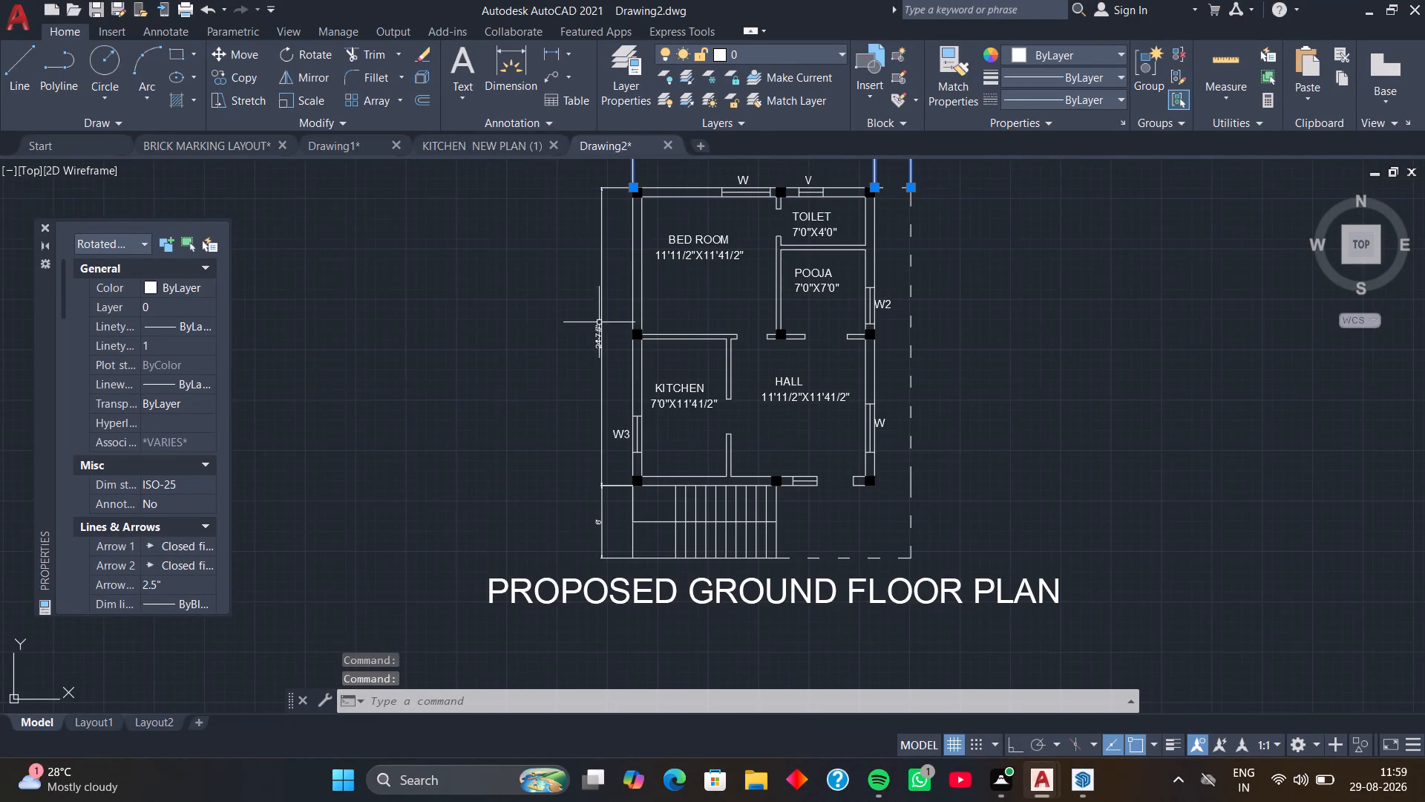
left_click(597, 345)
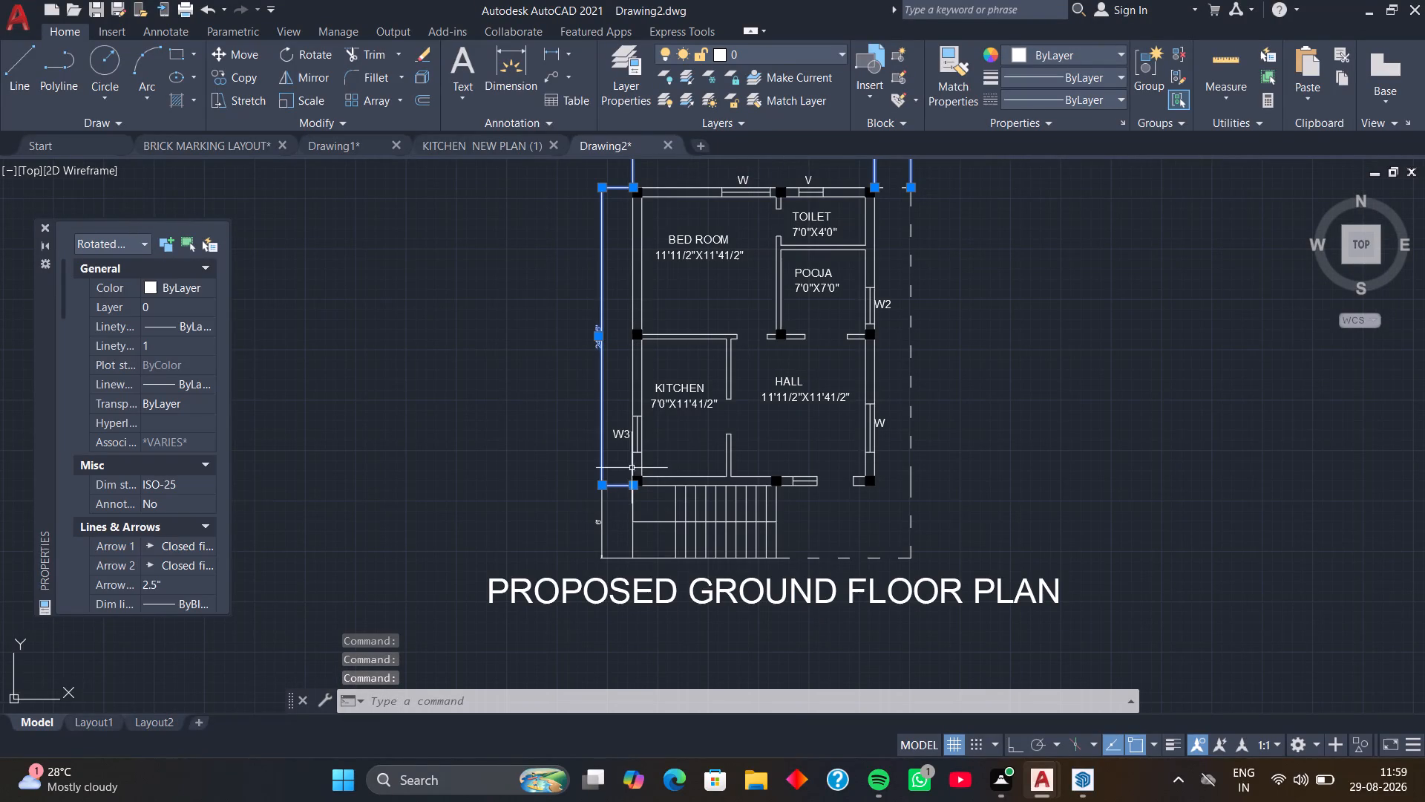
left_click(599, 526)
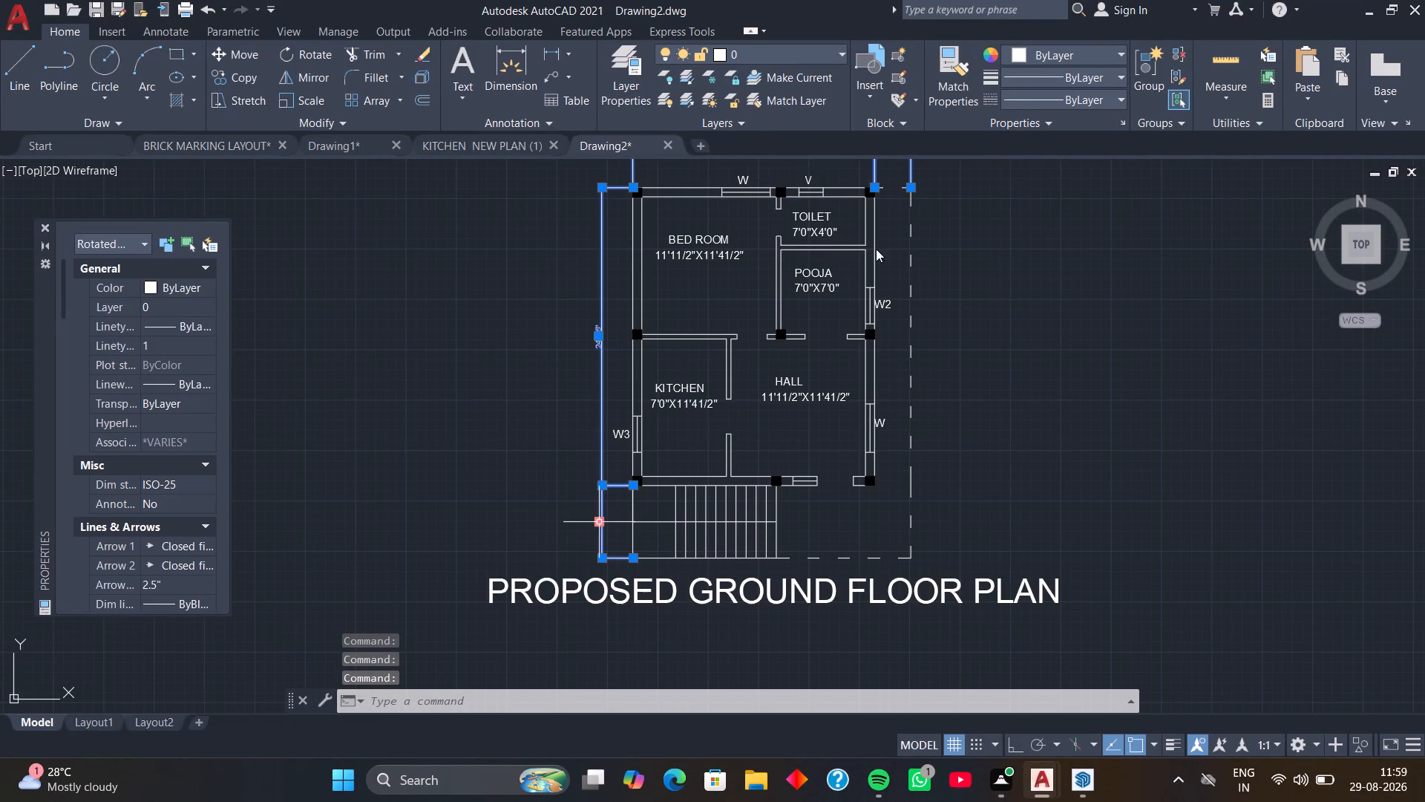
left_click(1115, 54)
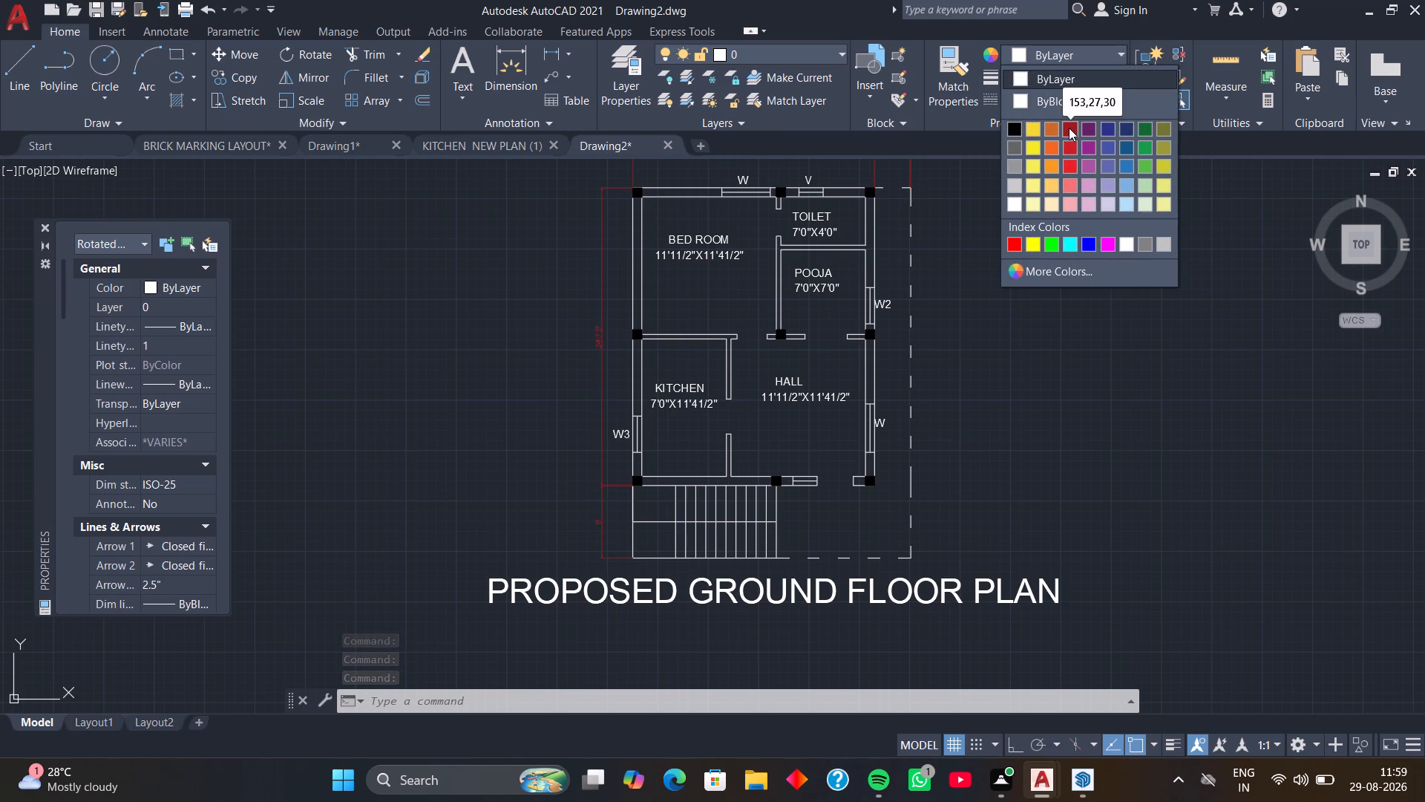
left_click(1069, 128)
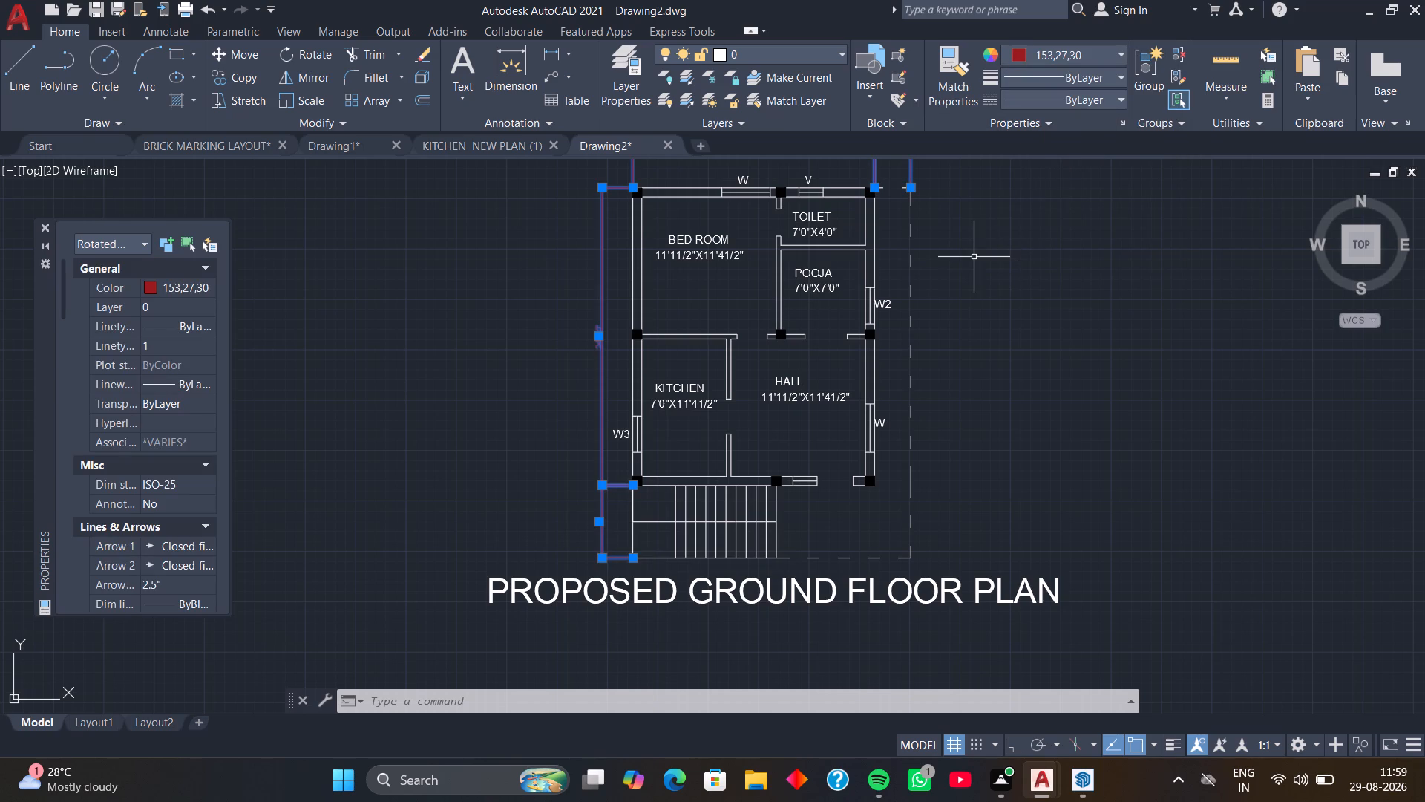
scroll(969, 244, "down", 1)
middle_click_drag(969, 244, 971, 326)
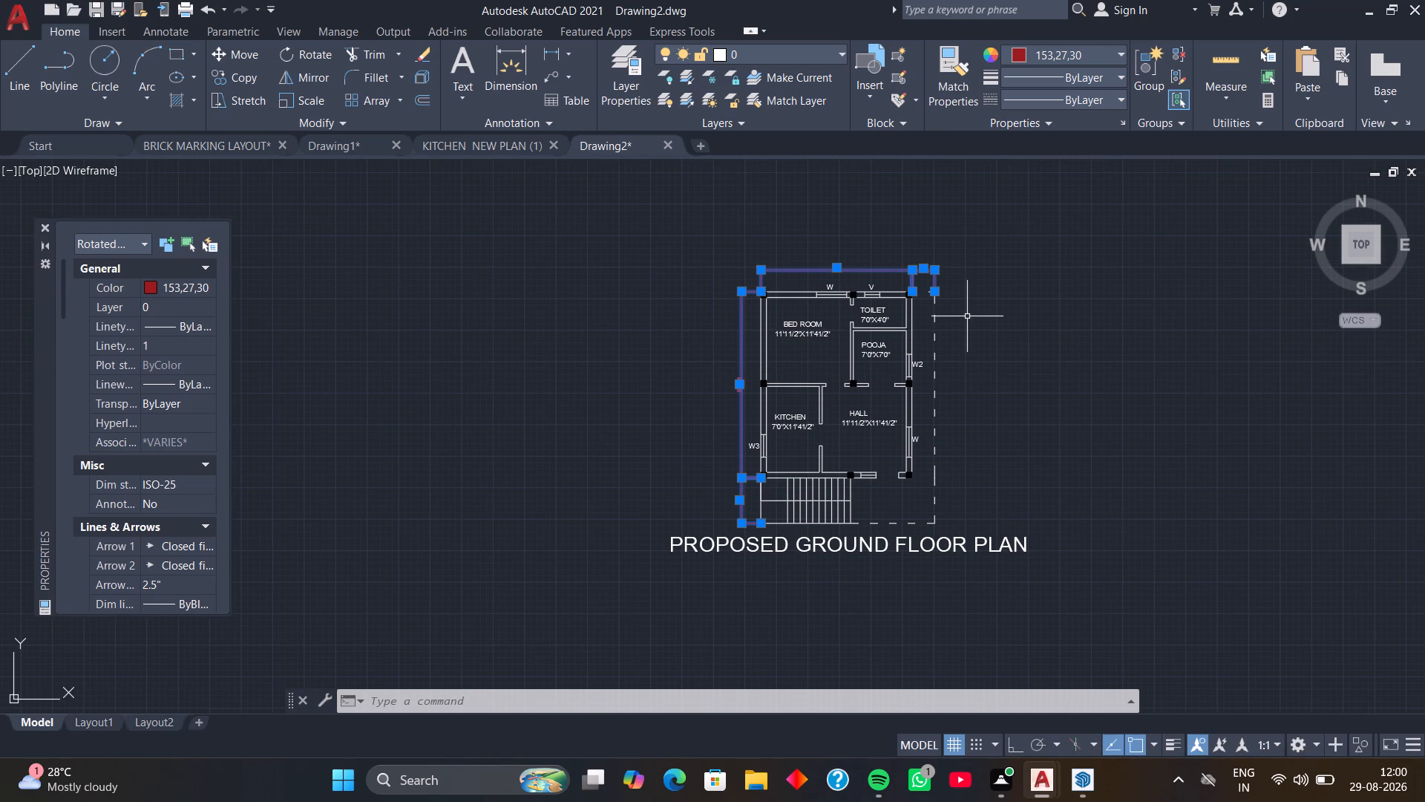
key("space")
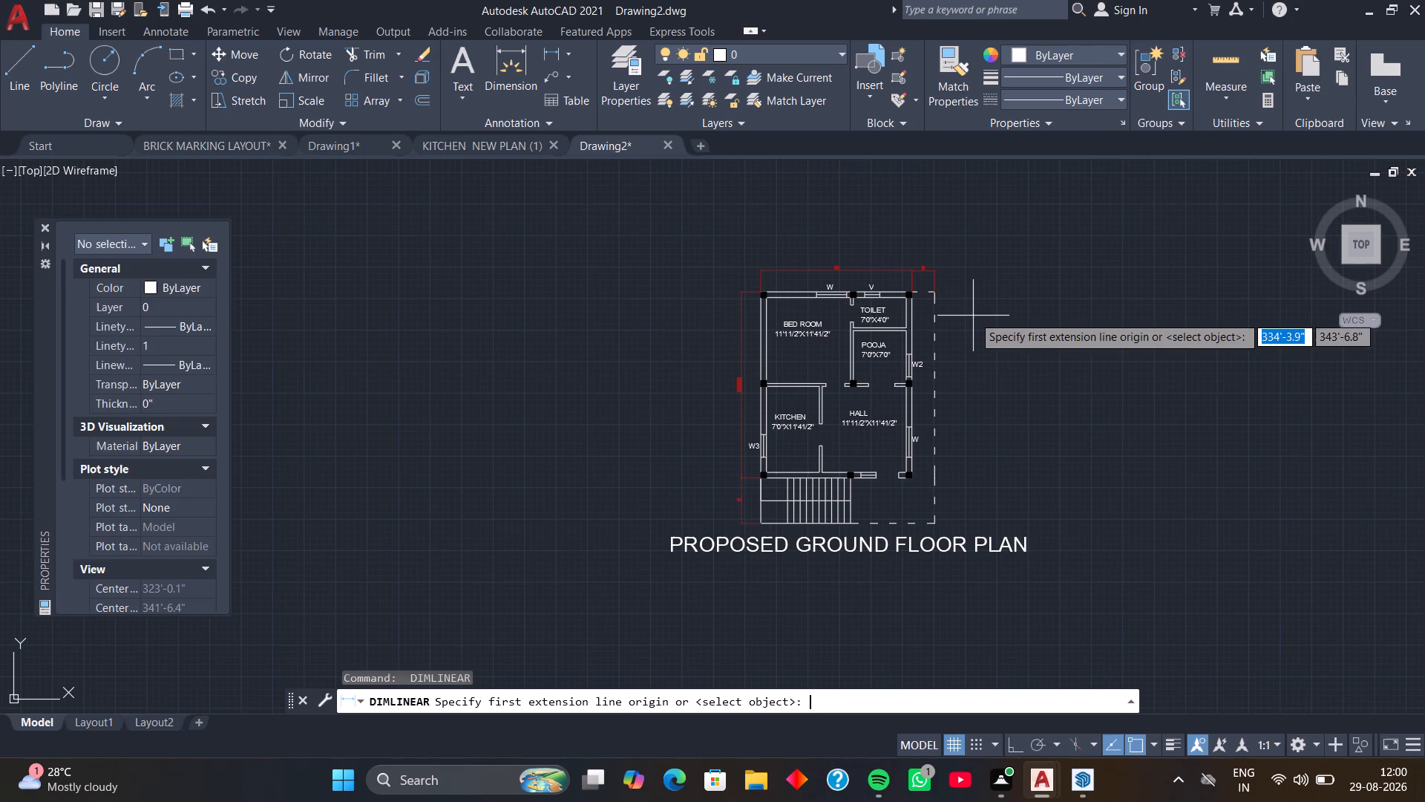
scroll(881, 287, "up", 2)
key("space")
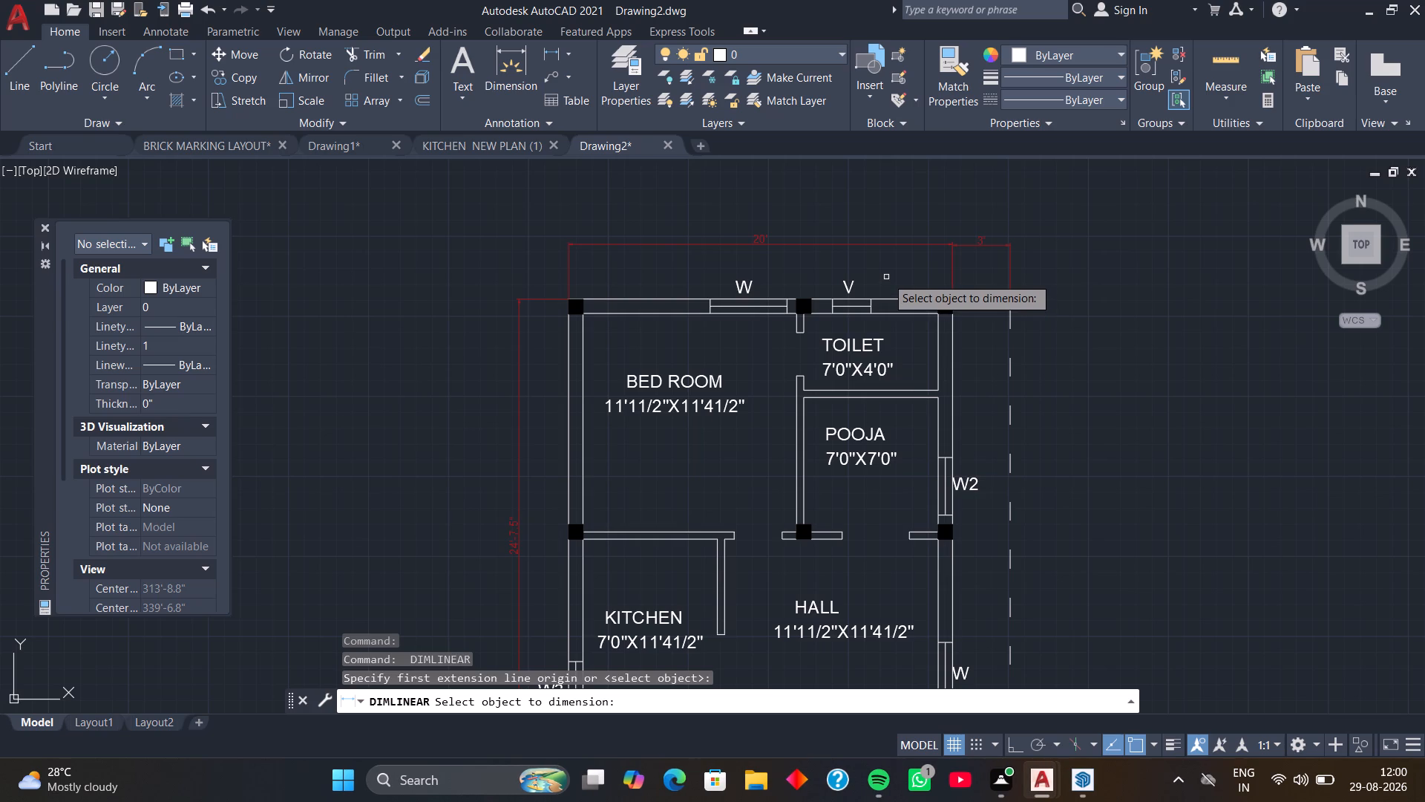
key("Escape")
Set the colour of the five window and ventilator labels (both W, V, W2 and W3) to yellow.
left_click(846, 284)
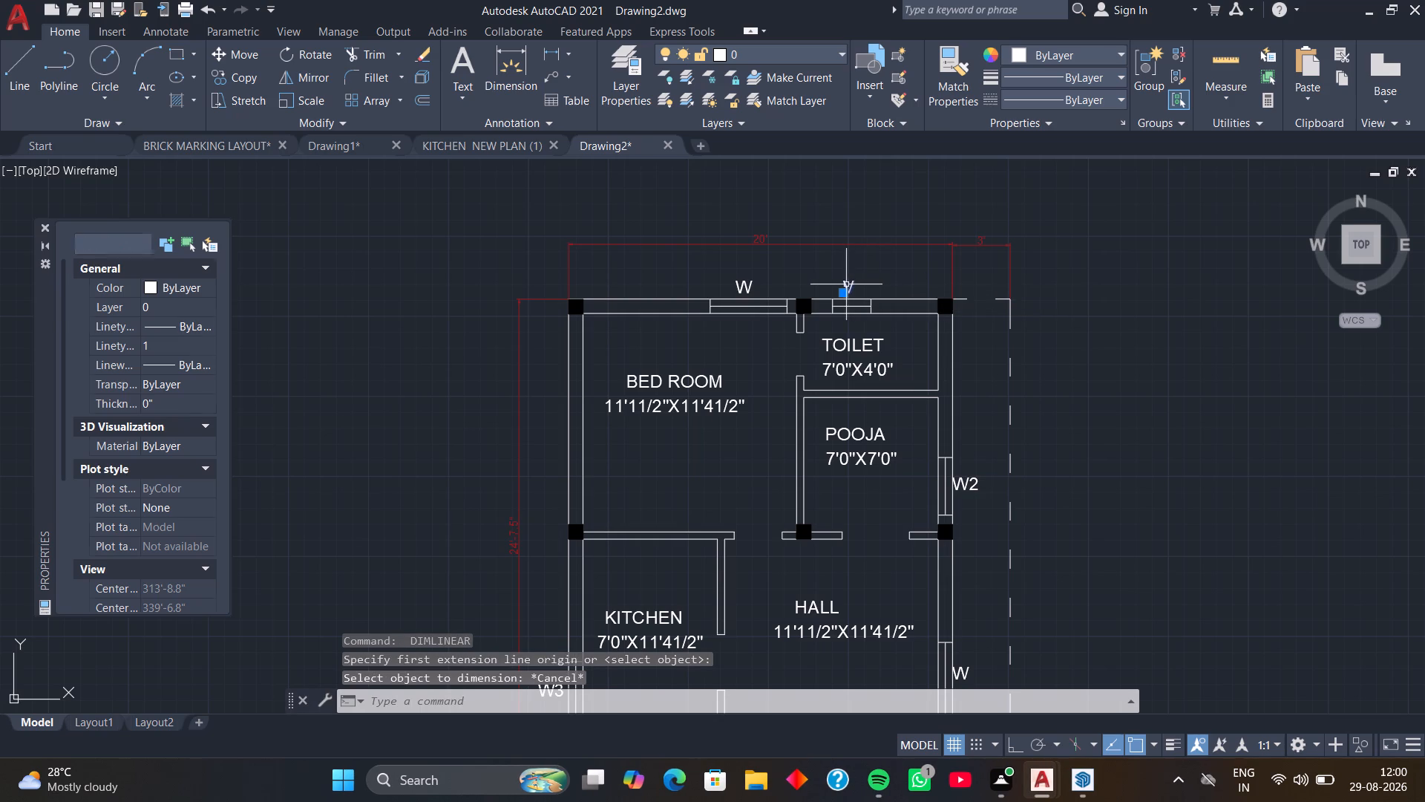
left_click(748, 290)
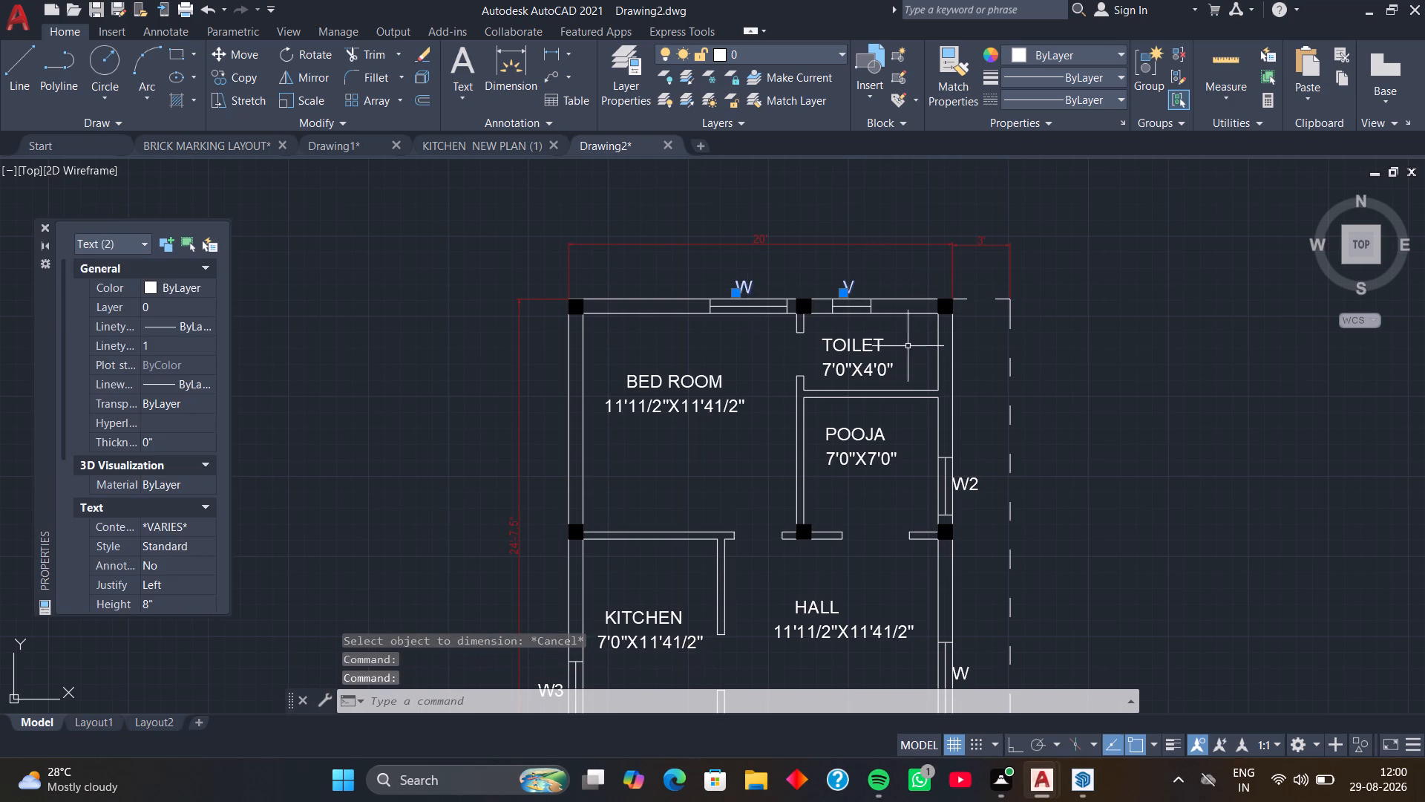
left_click(978, 482)
scroll(983, 476, "down", 2)
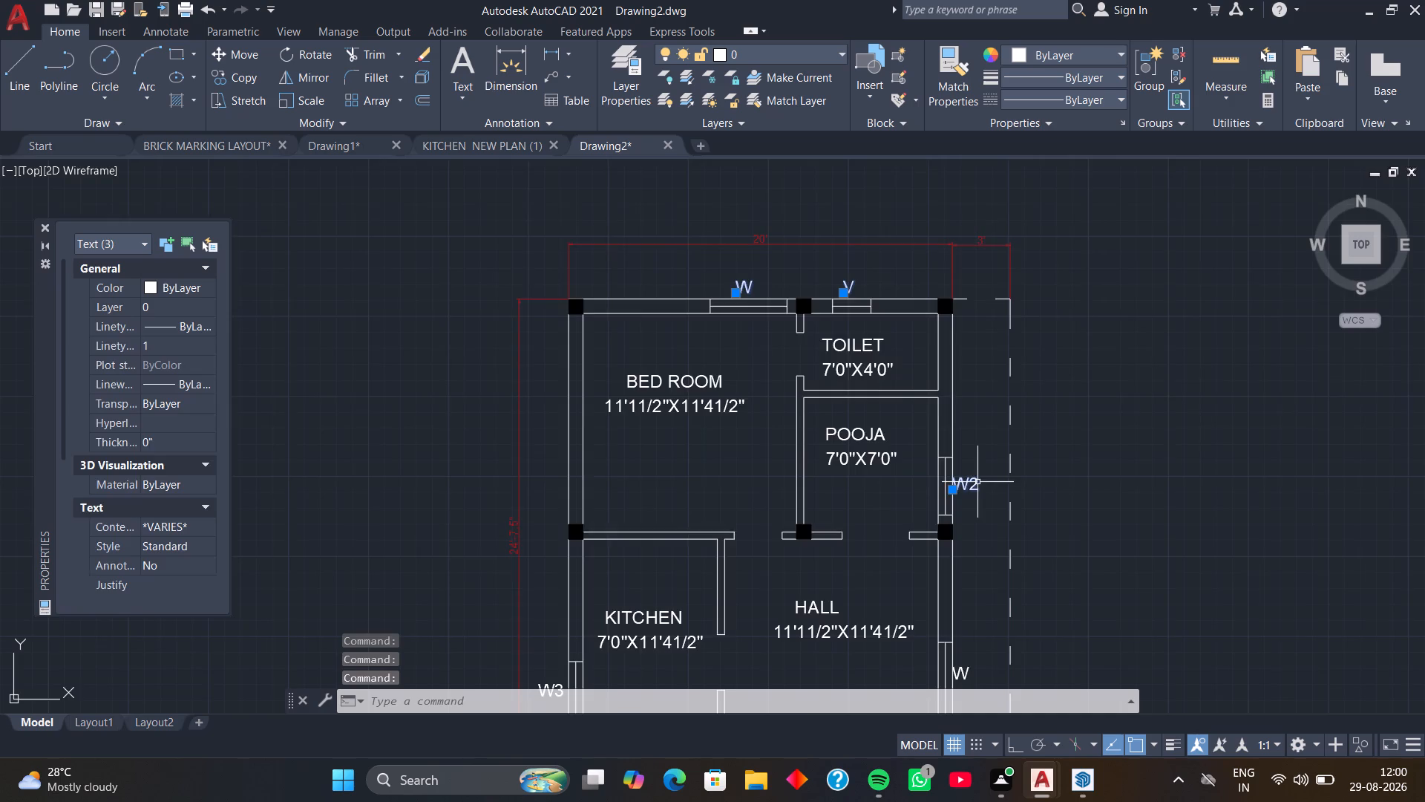
middle_click_drag(984, 475, 977, 391)
scroll(988, 488, "up", 3)
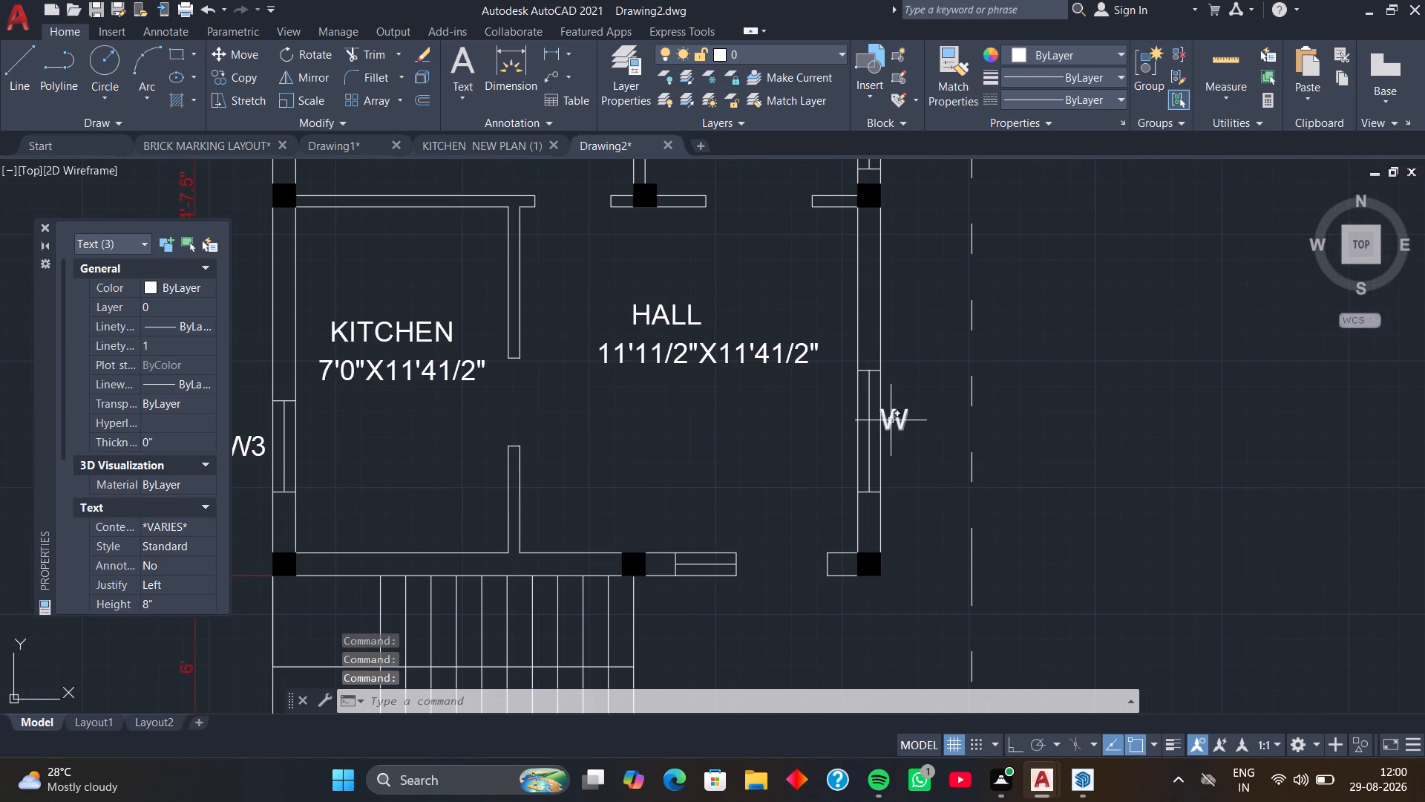
left_click(891, 420)
scroll(805, 447, "down", 2)
middle_click_drag(730, 457, 891, 446)
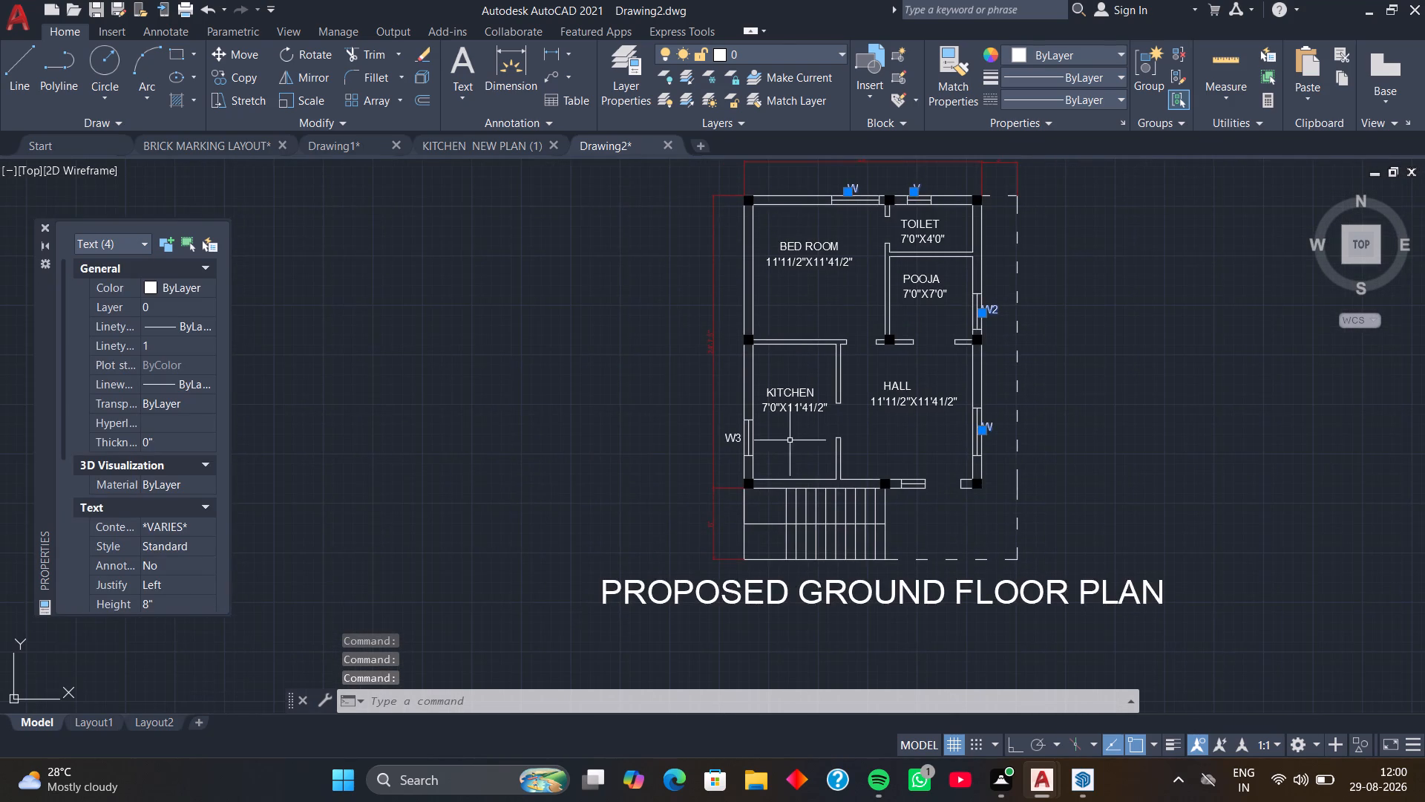
scroll(726, 428, "up", 1)
left_click(730, 443)
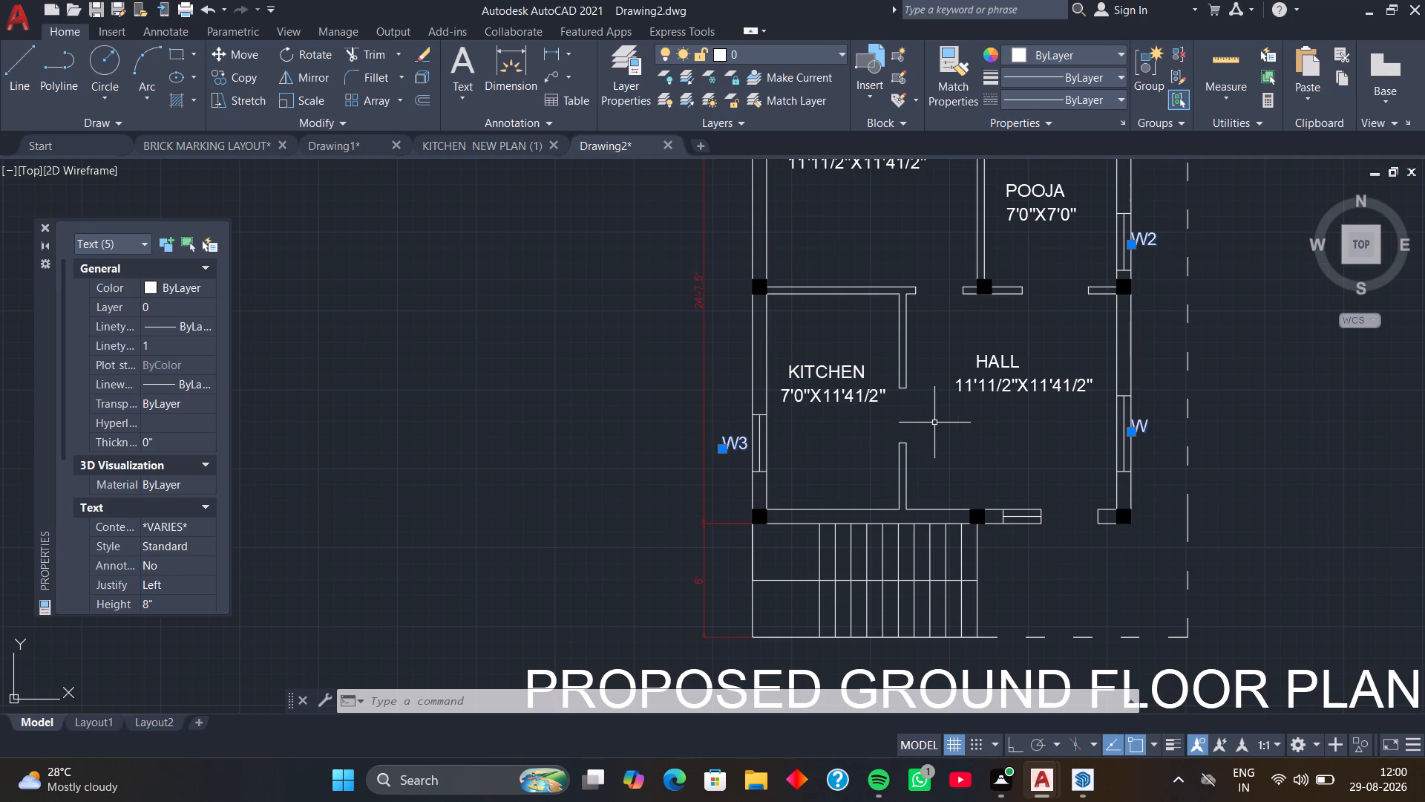
middle_click_drag(918, 414, 794, 498)
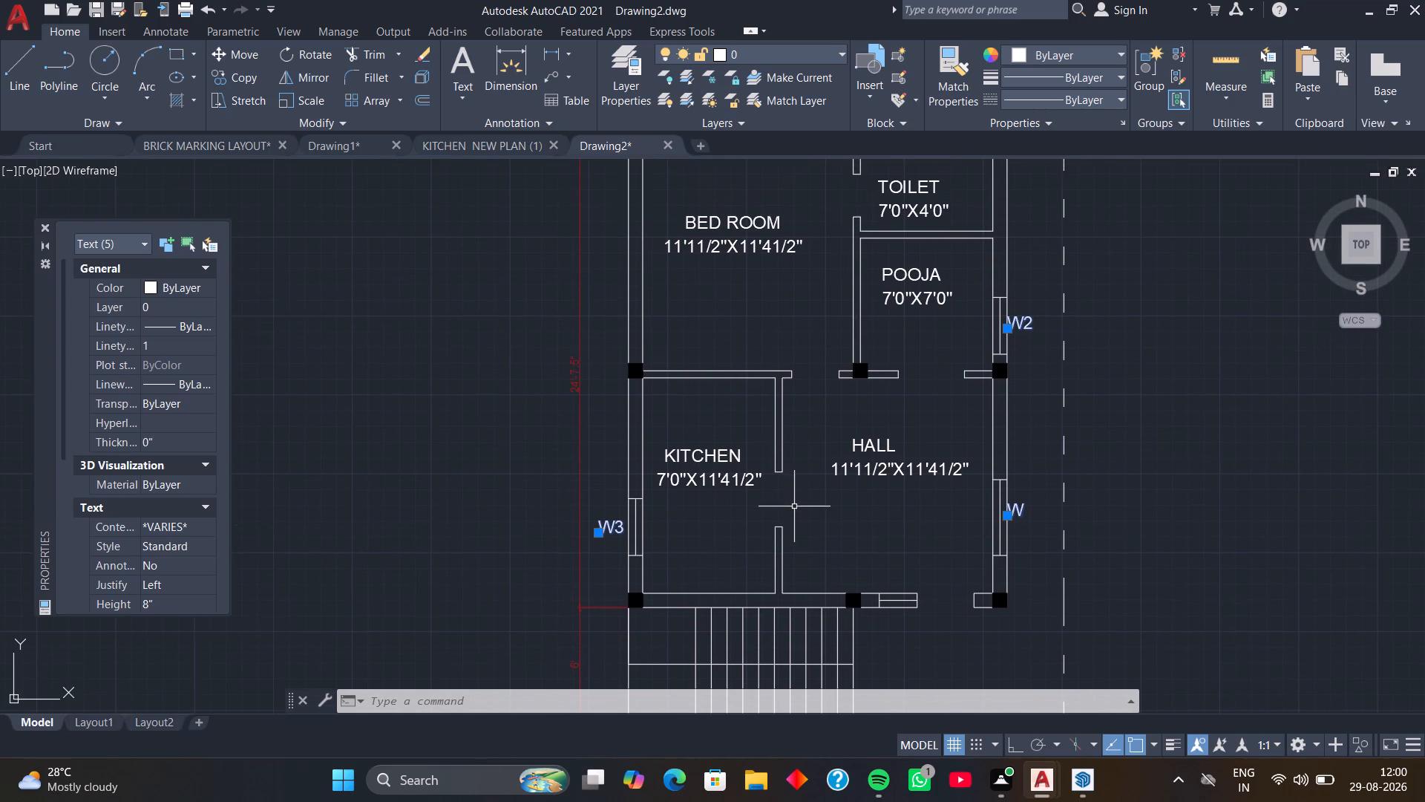
middle_click_drag(813, 430, 780, 547)
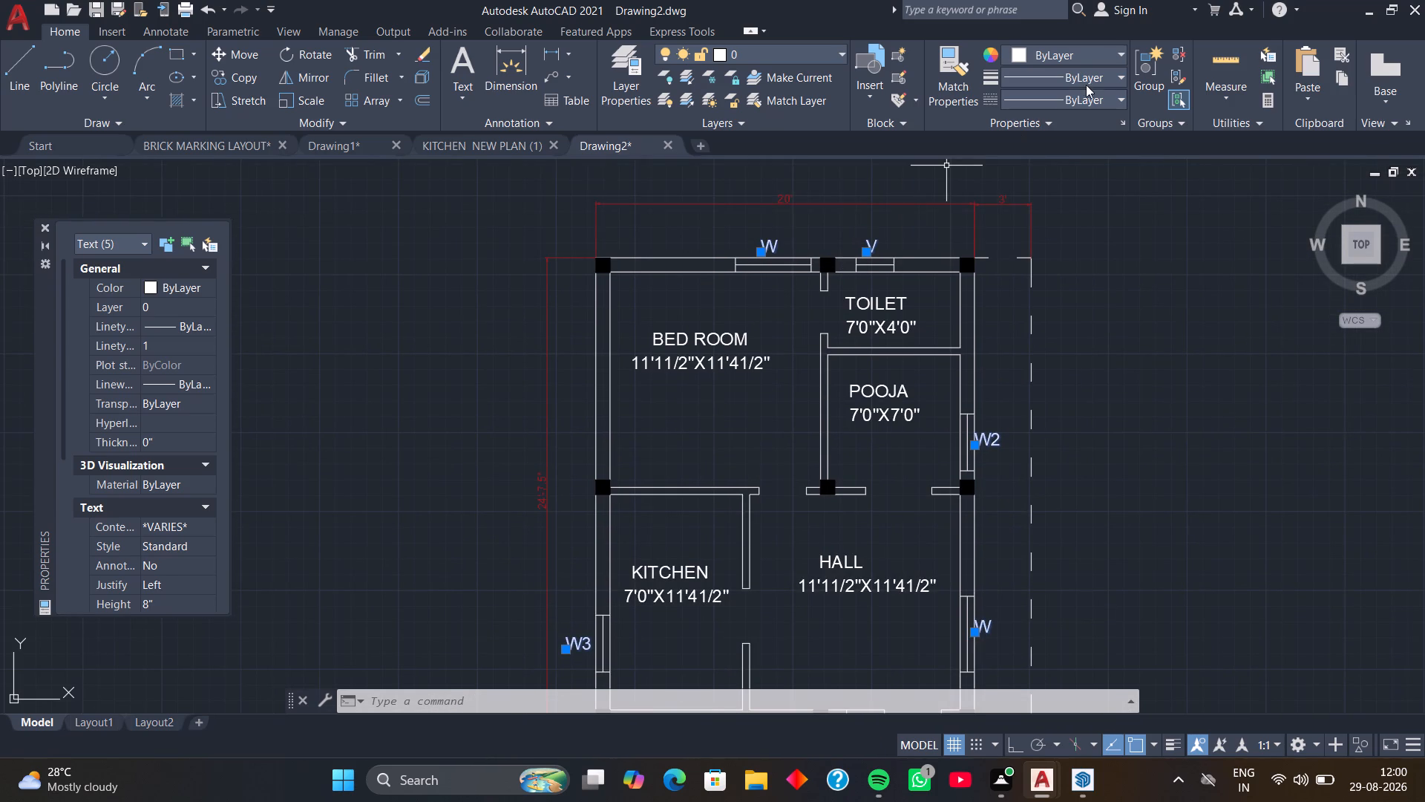
left_click(1120, 53)
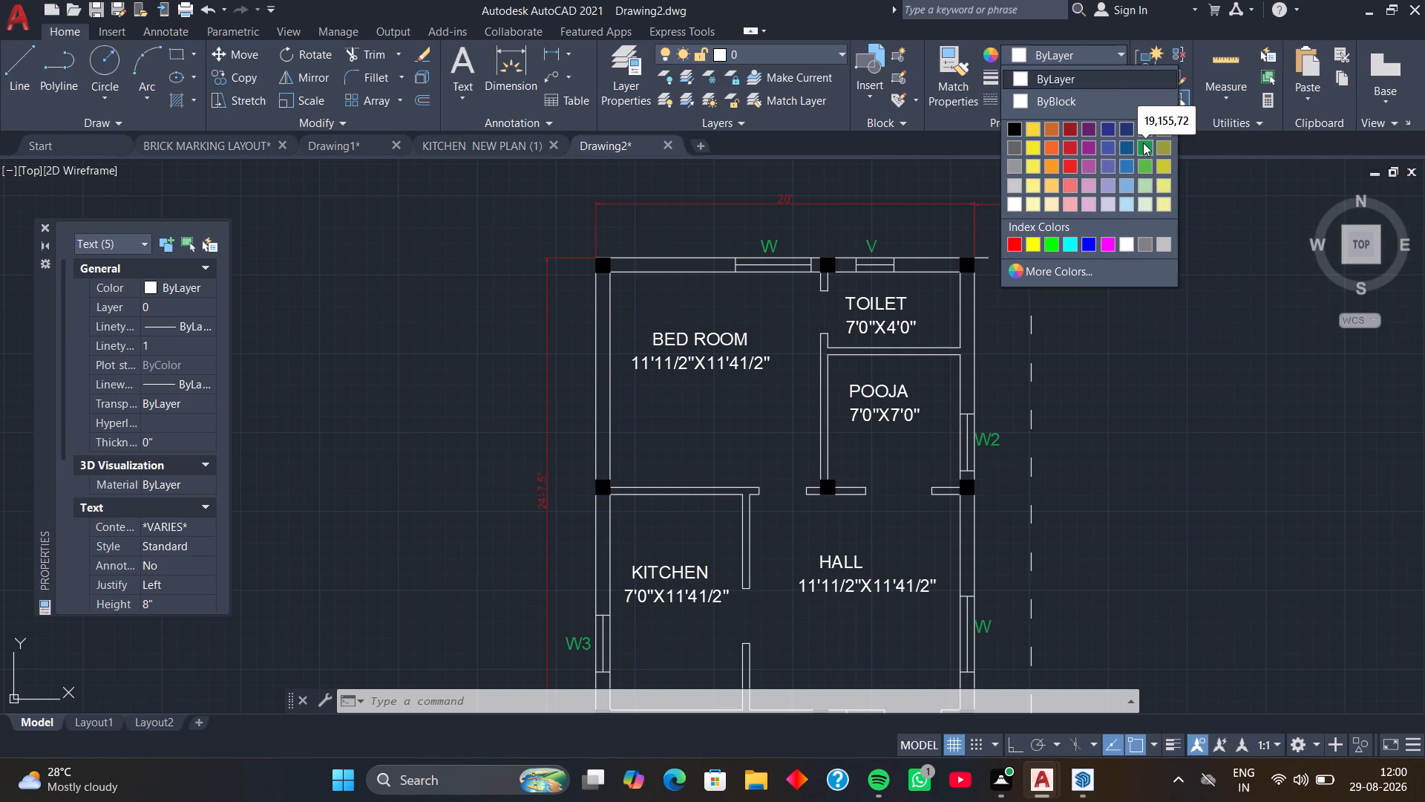
left_click(1037, 242)
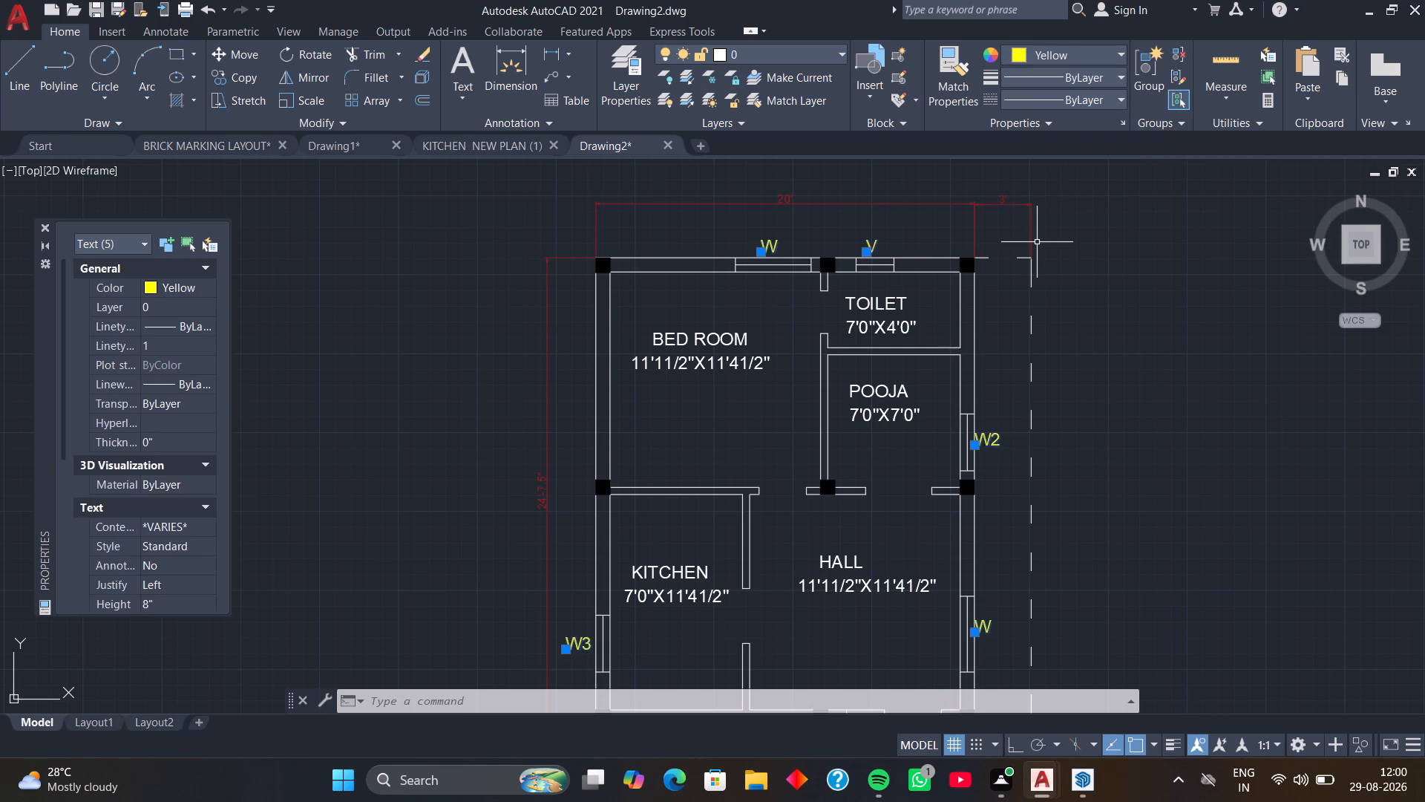
key("space")
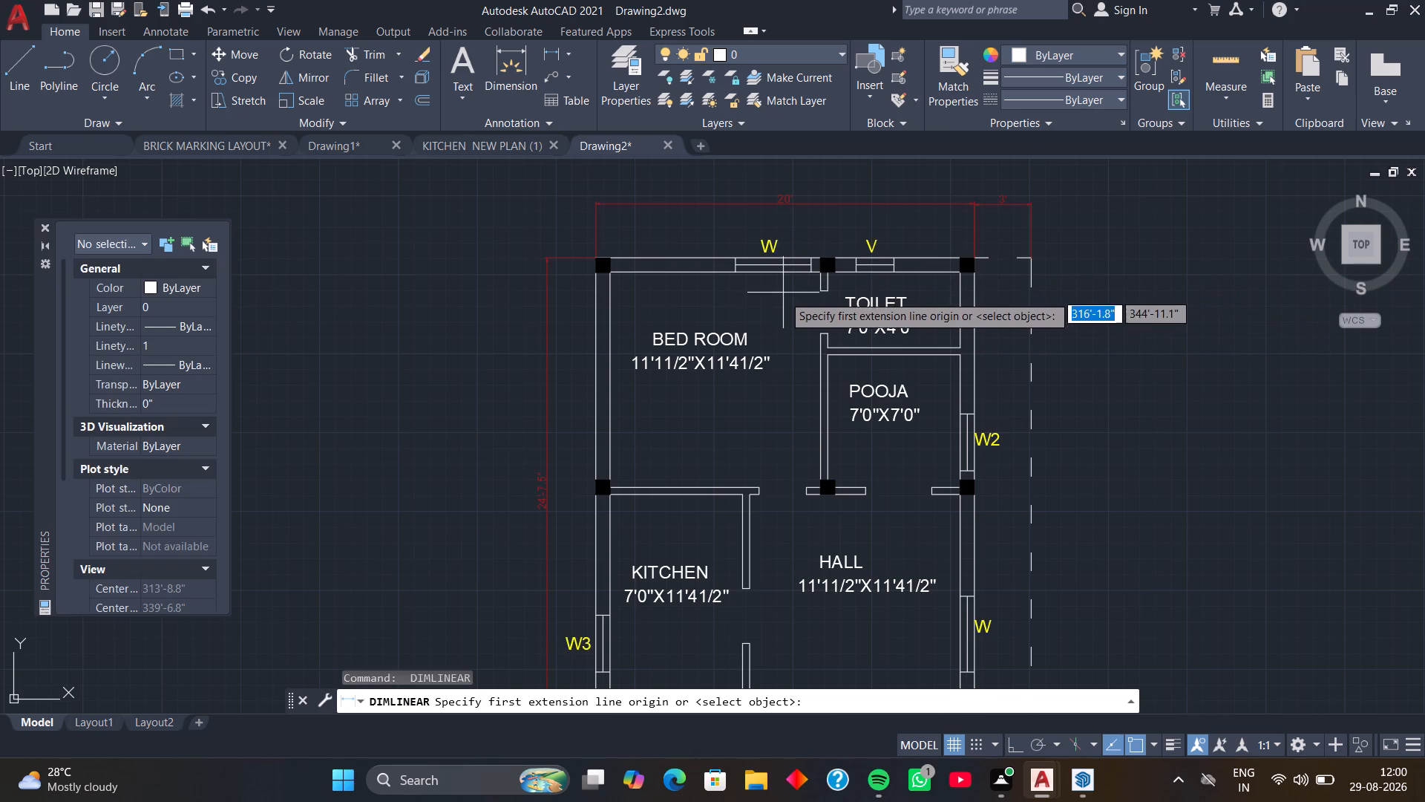
middle_click_drag(783, 298, 789, 265)
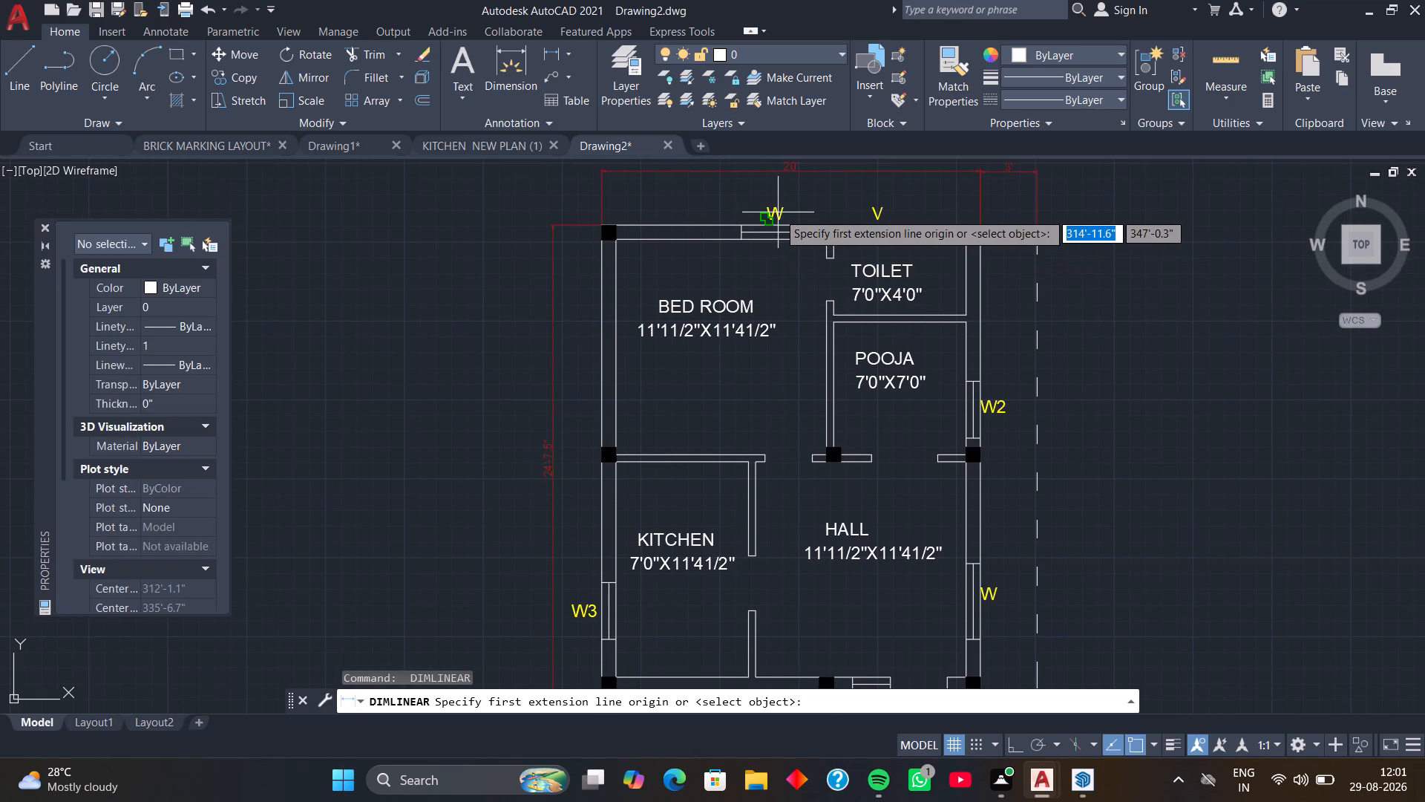
key("space")
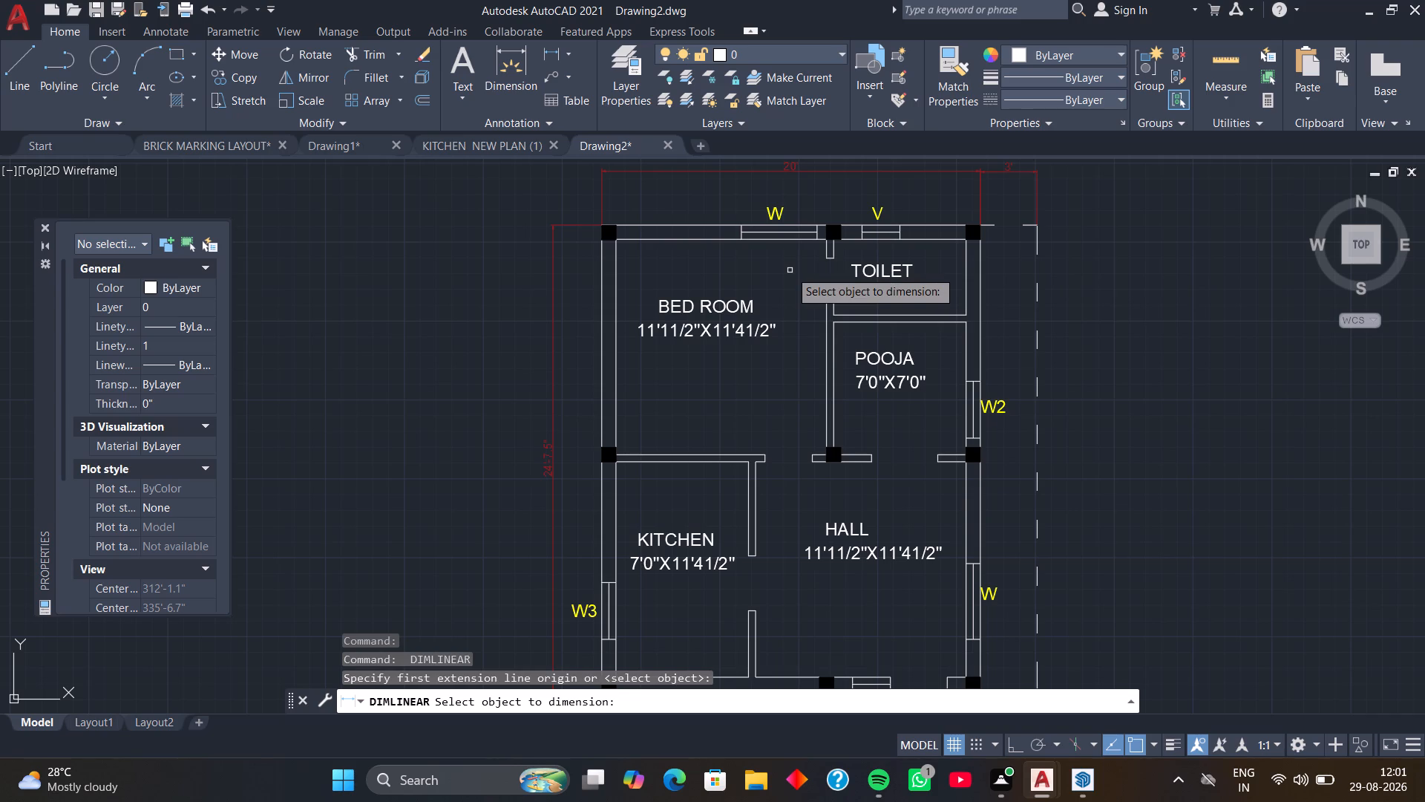
key("Escape")
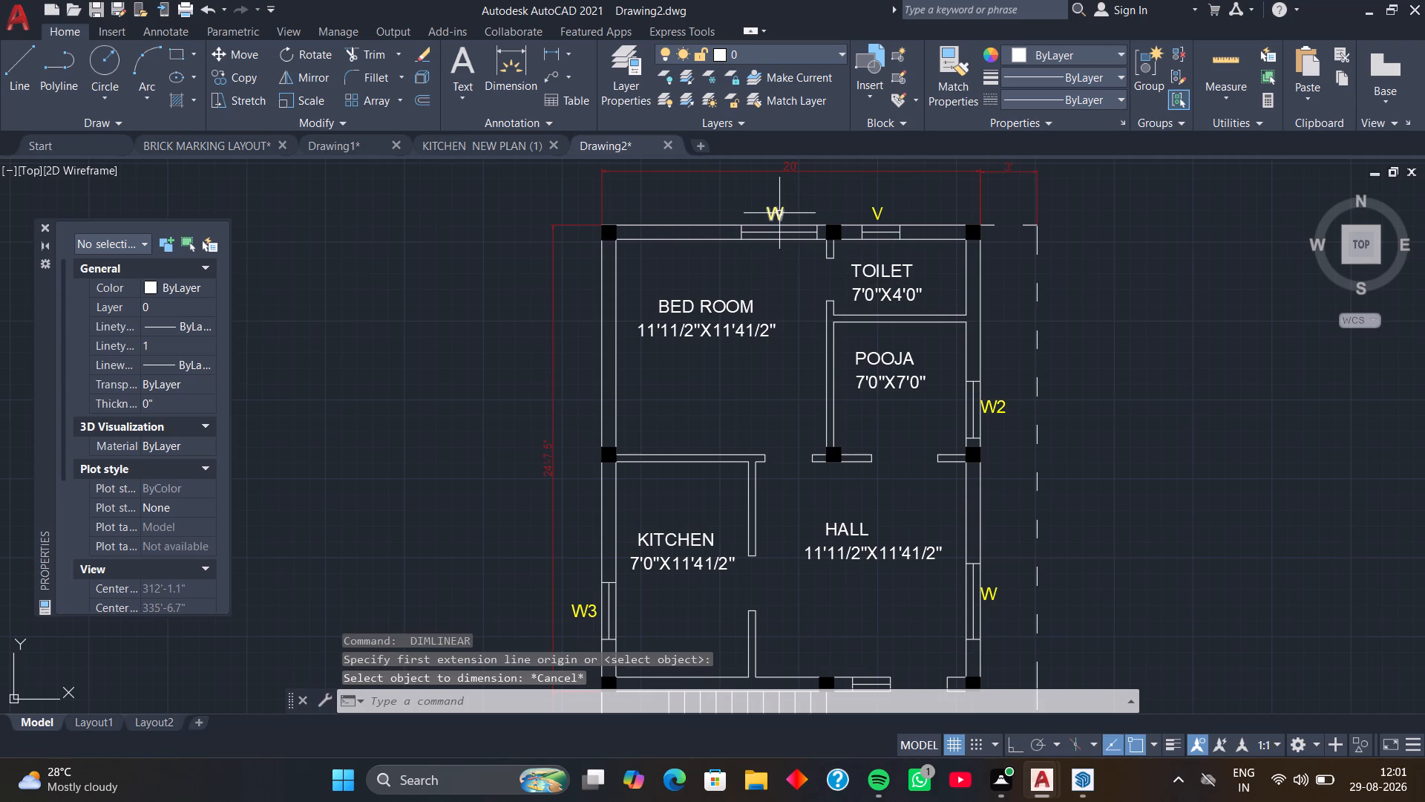
Copy the W label above the bedroom window to the door opening between the bedroom and the toilet.
left_click(779, 213)
key("c")
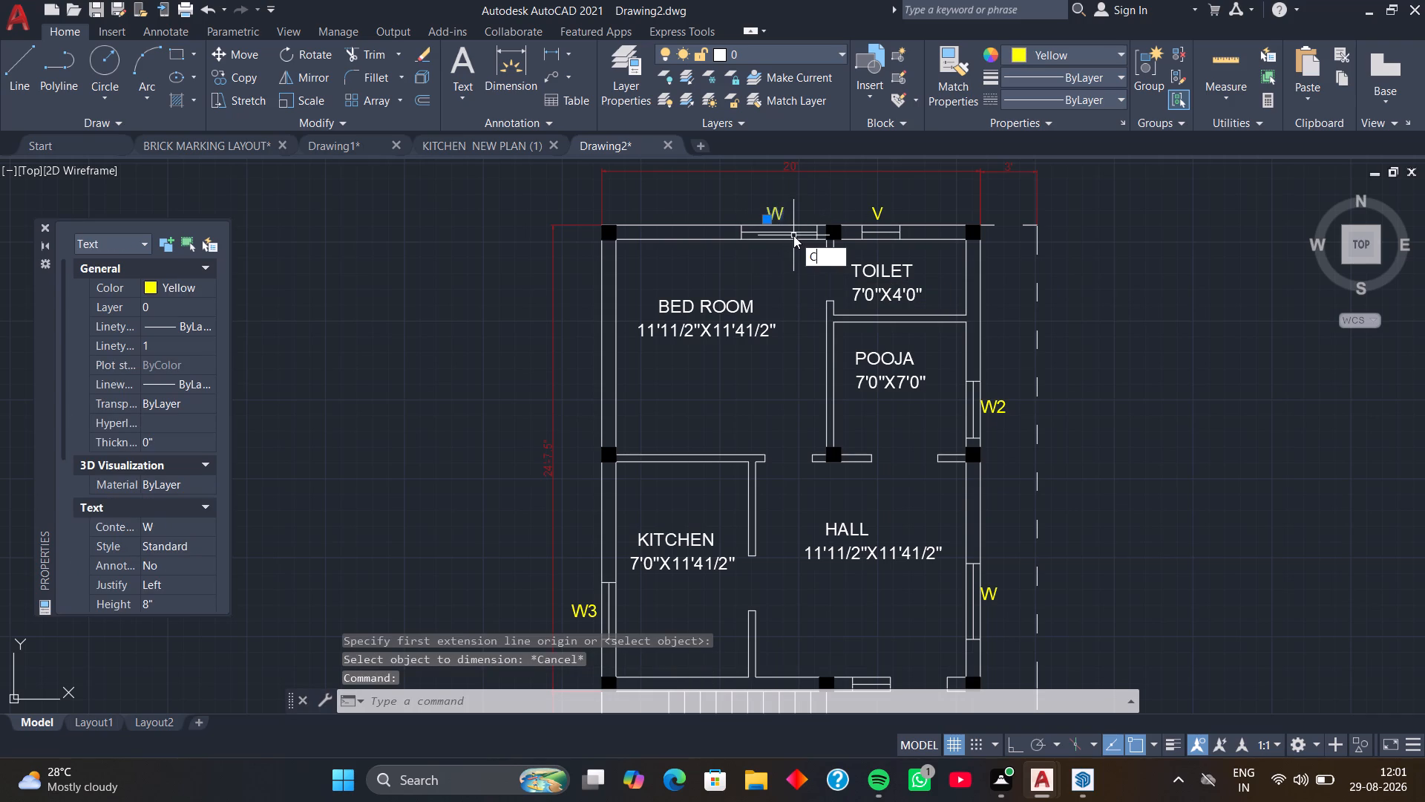
key("o")
key("space")
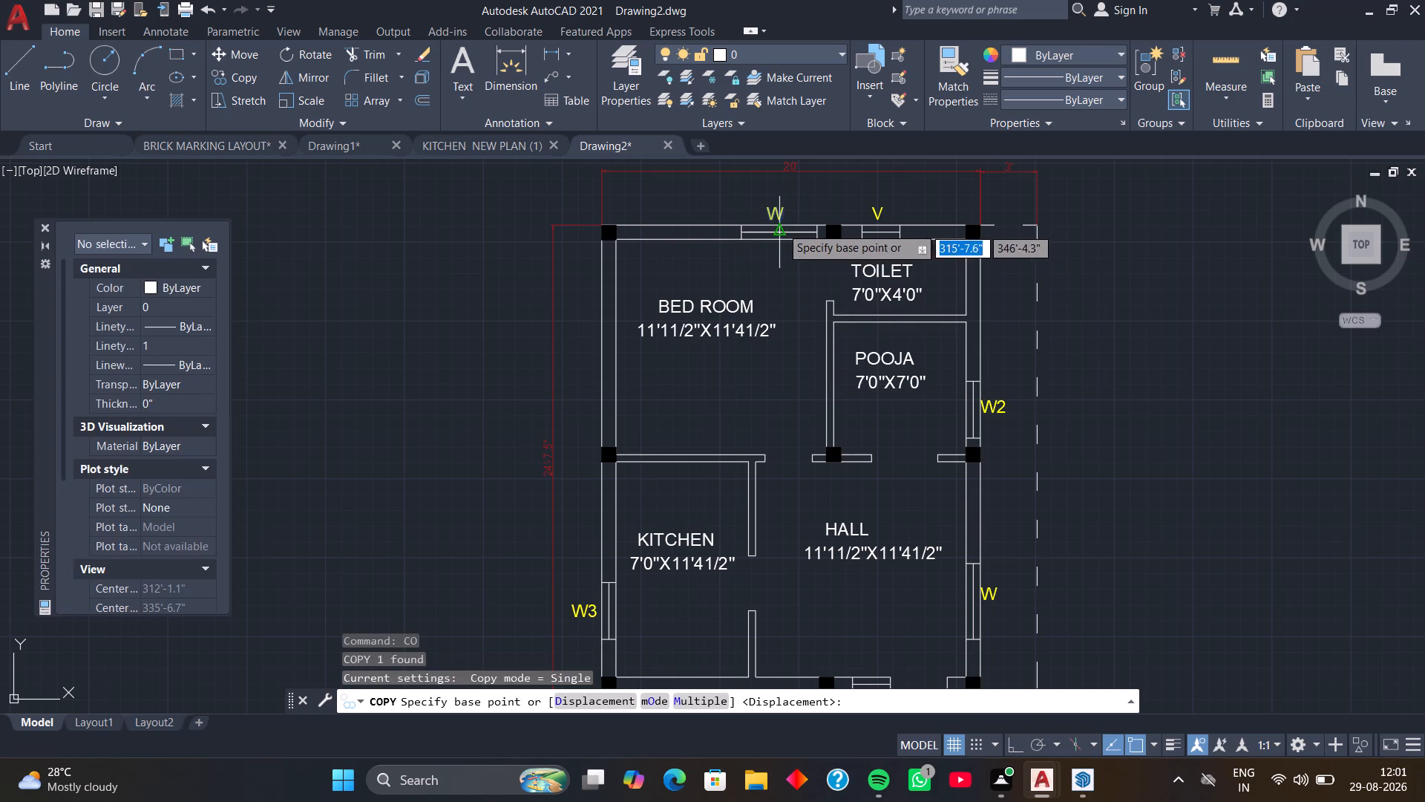
left_click(770, 222)
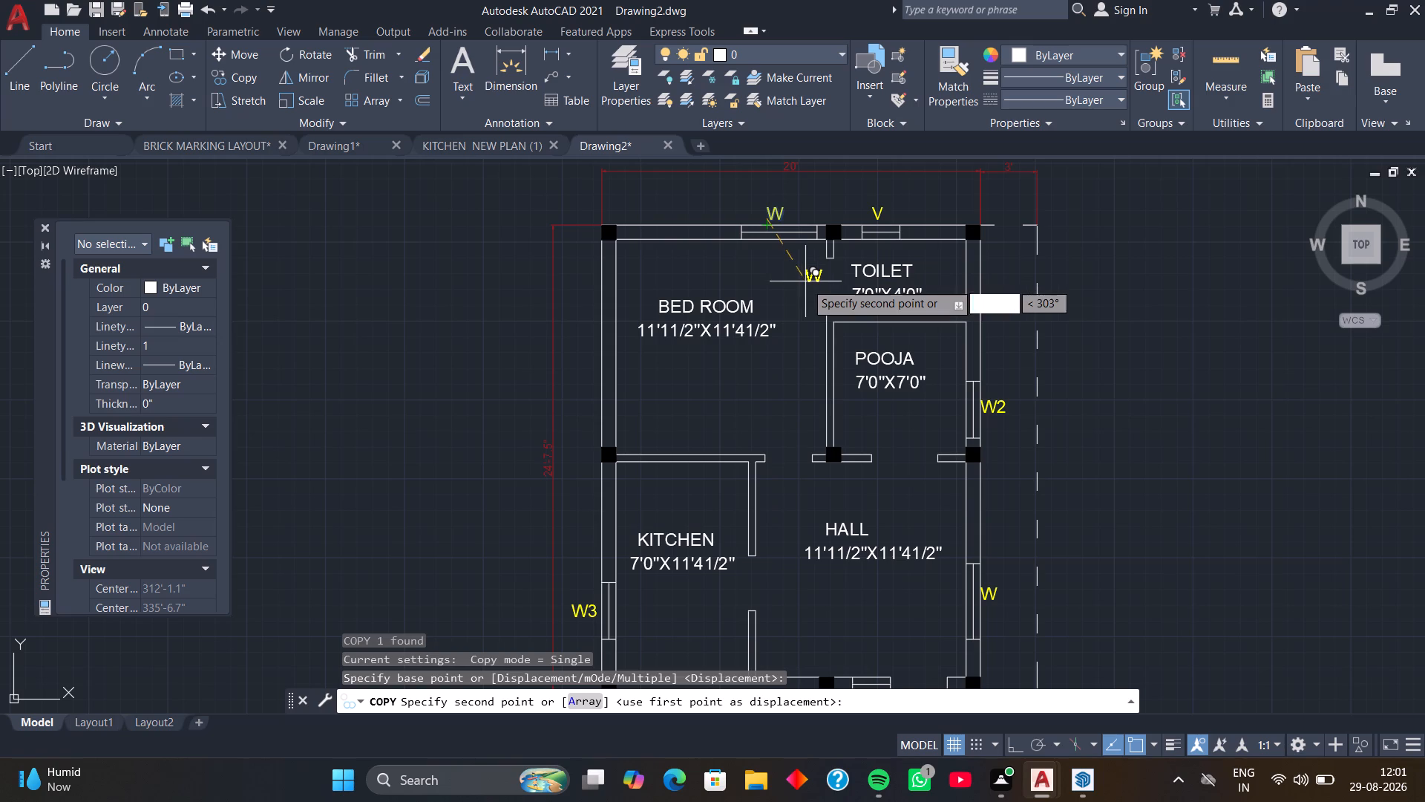
left_click(819, 283)
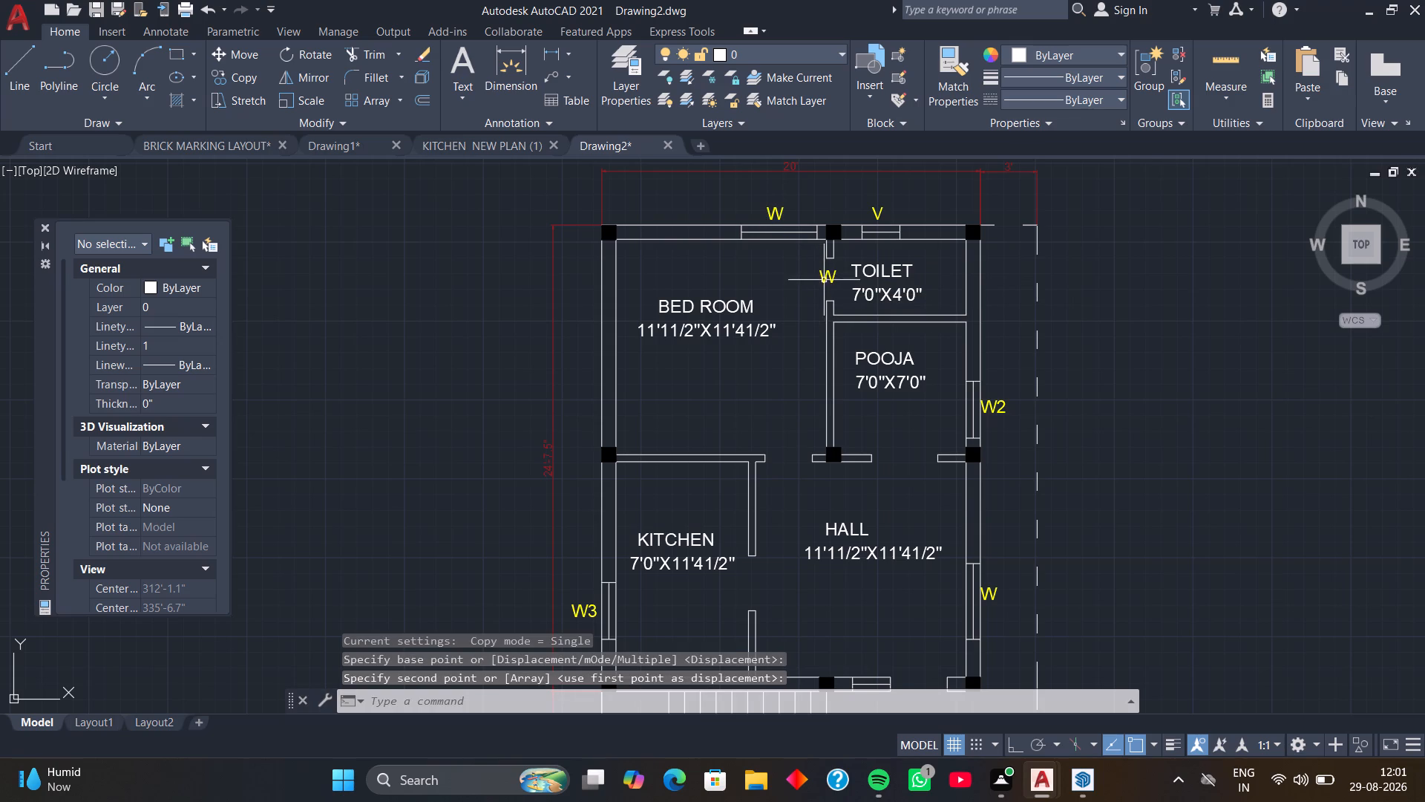
Change the copied label at the toilet door opening to D2.
left_click(824, 276)
left_click(828, 276)
left_click(828, 276)
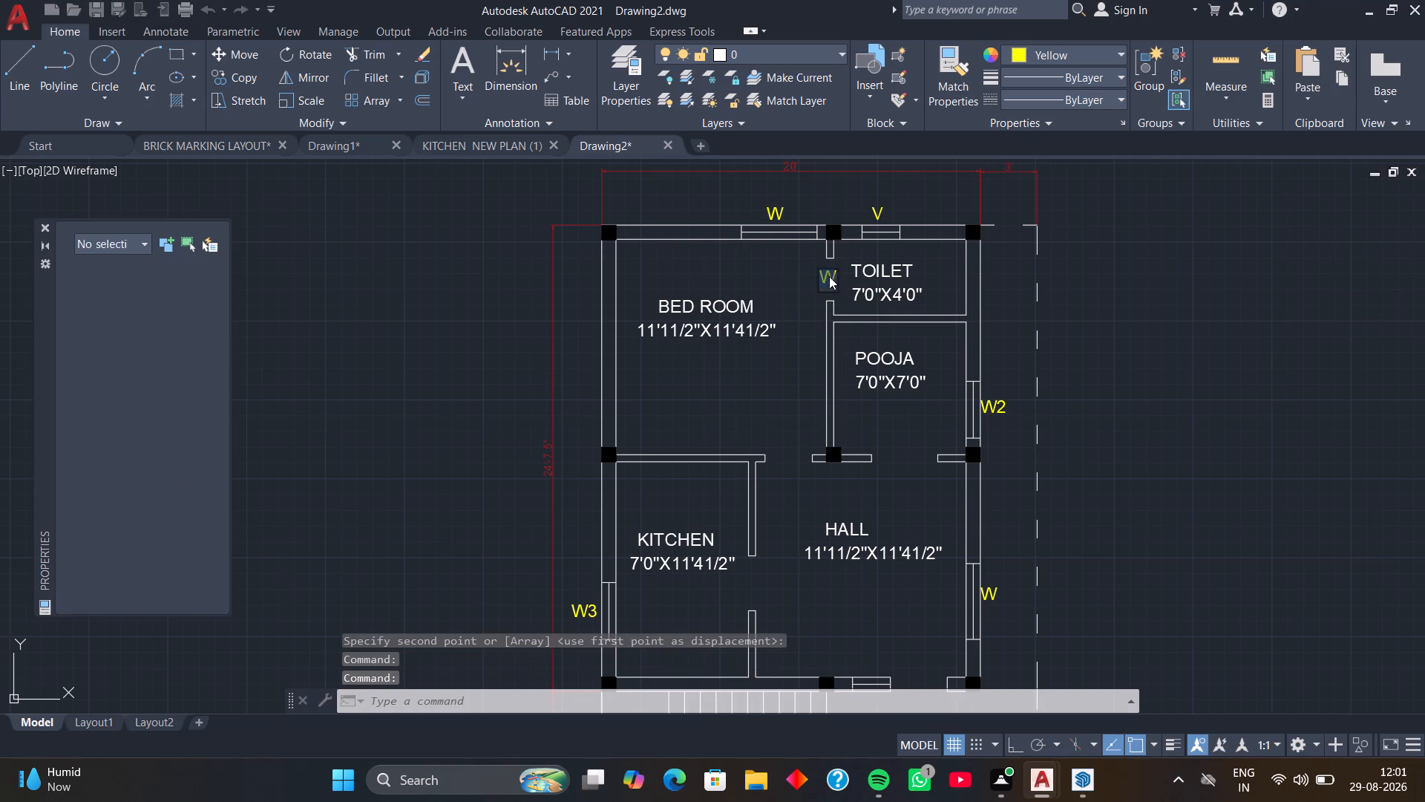
key("d")
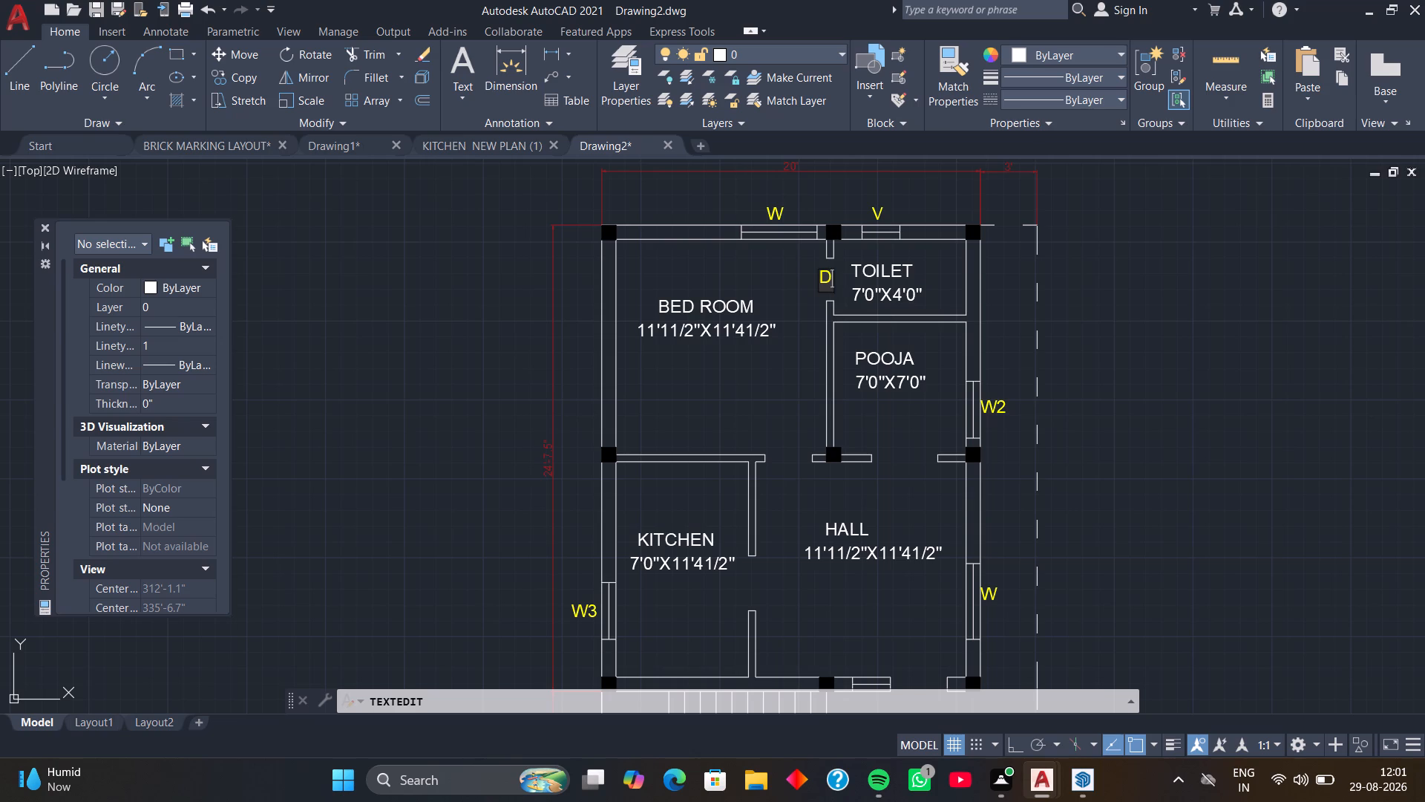
key("2")
key("Return")
key("Return")
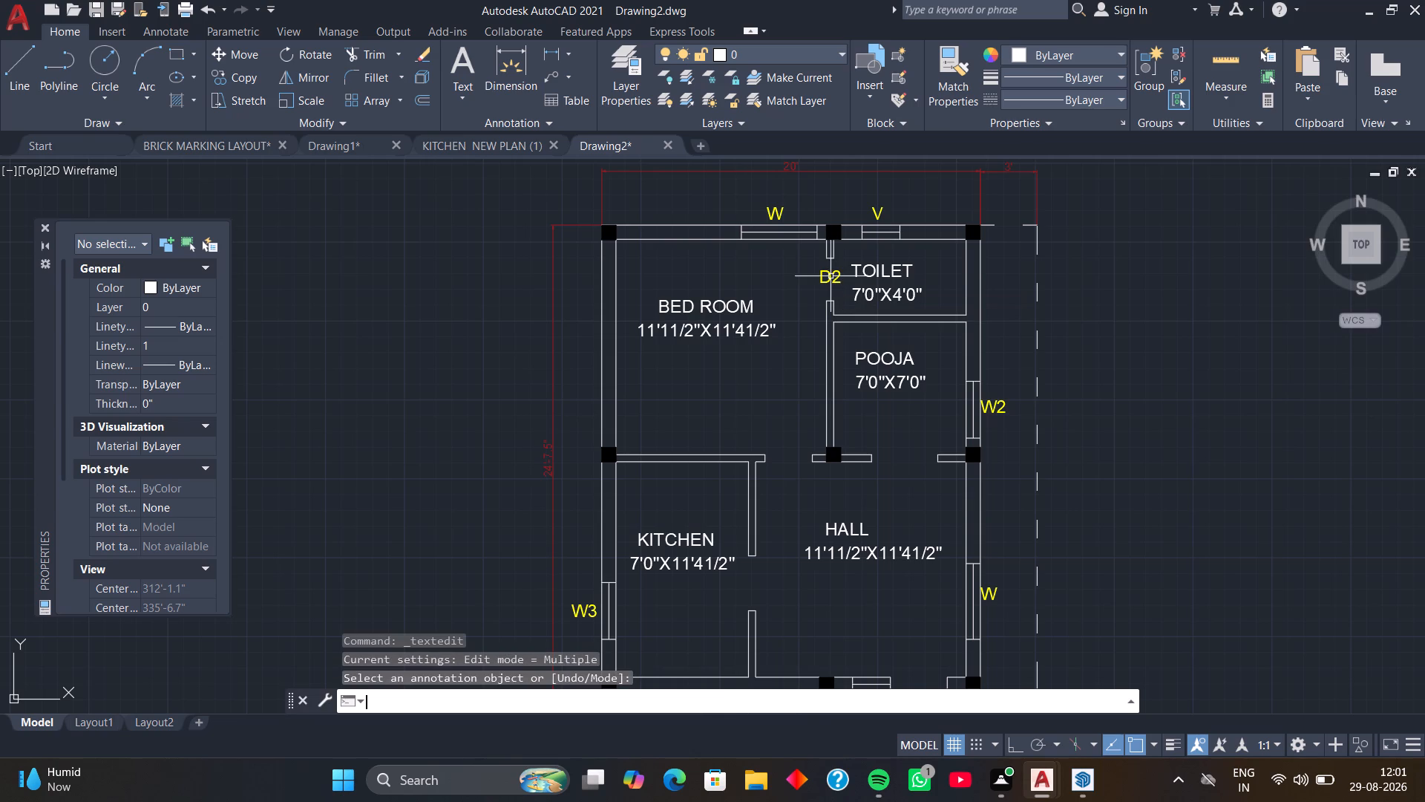
Set the colour of the D2 label at the toilet door opening to red.
left_click(836, 276)
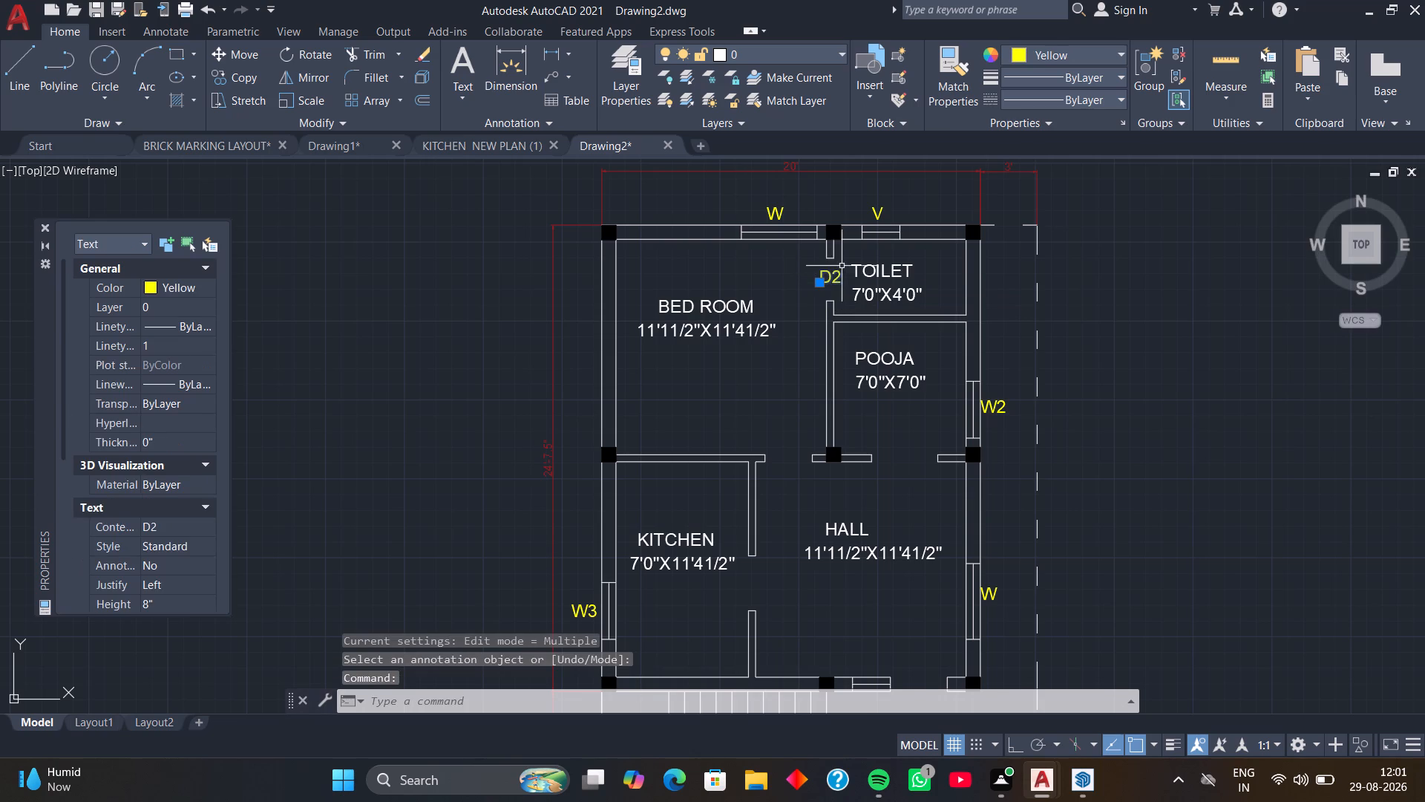
left_click(1116, 50)
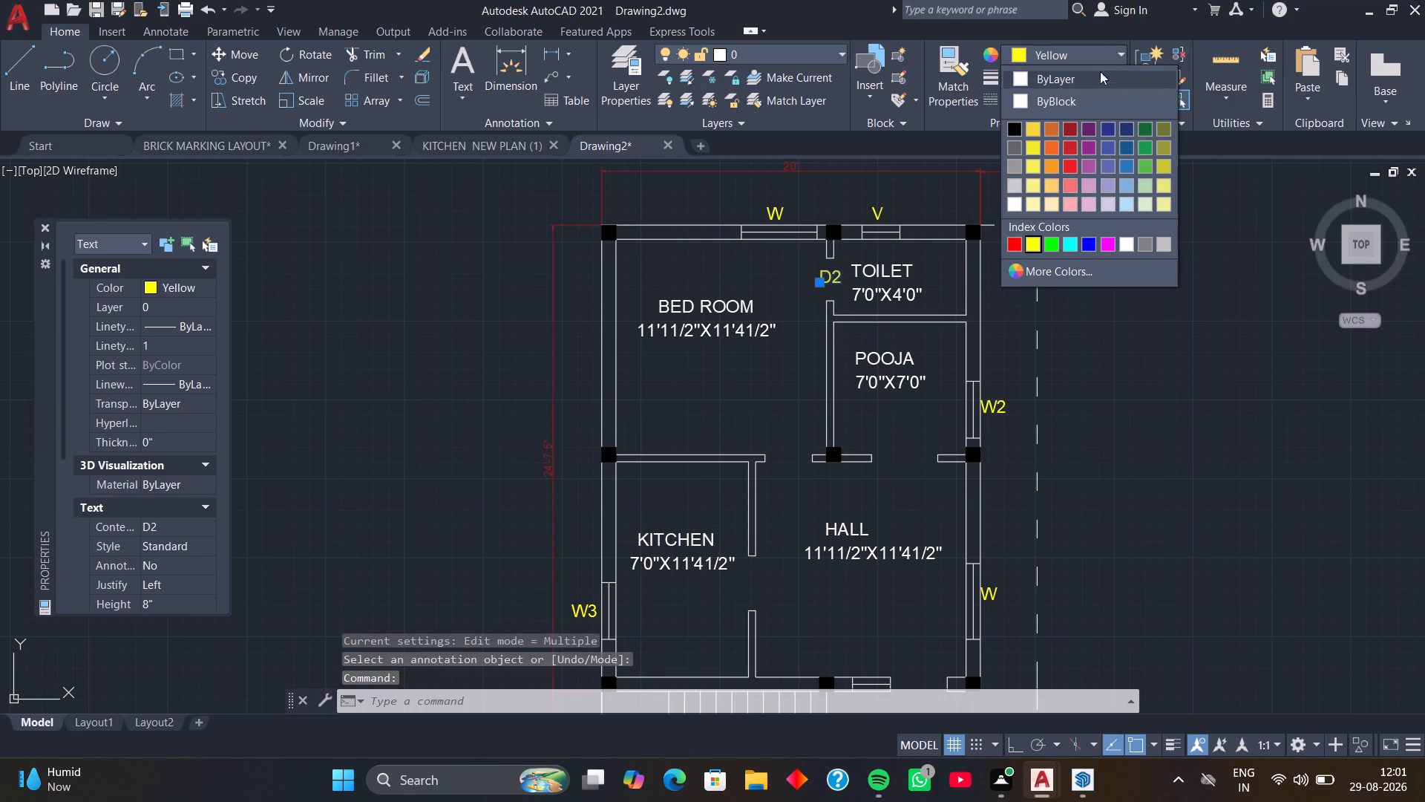
left_click(1011, 242)
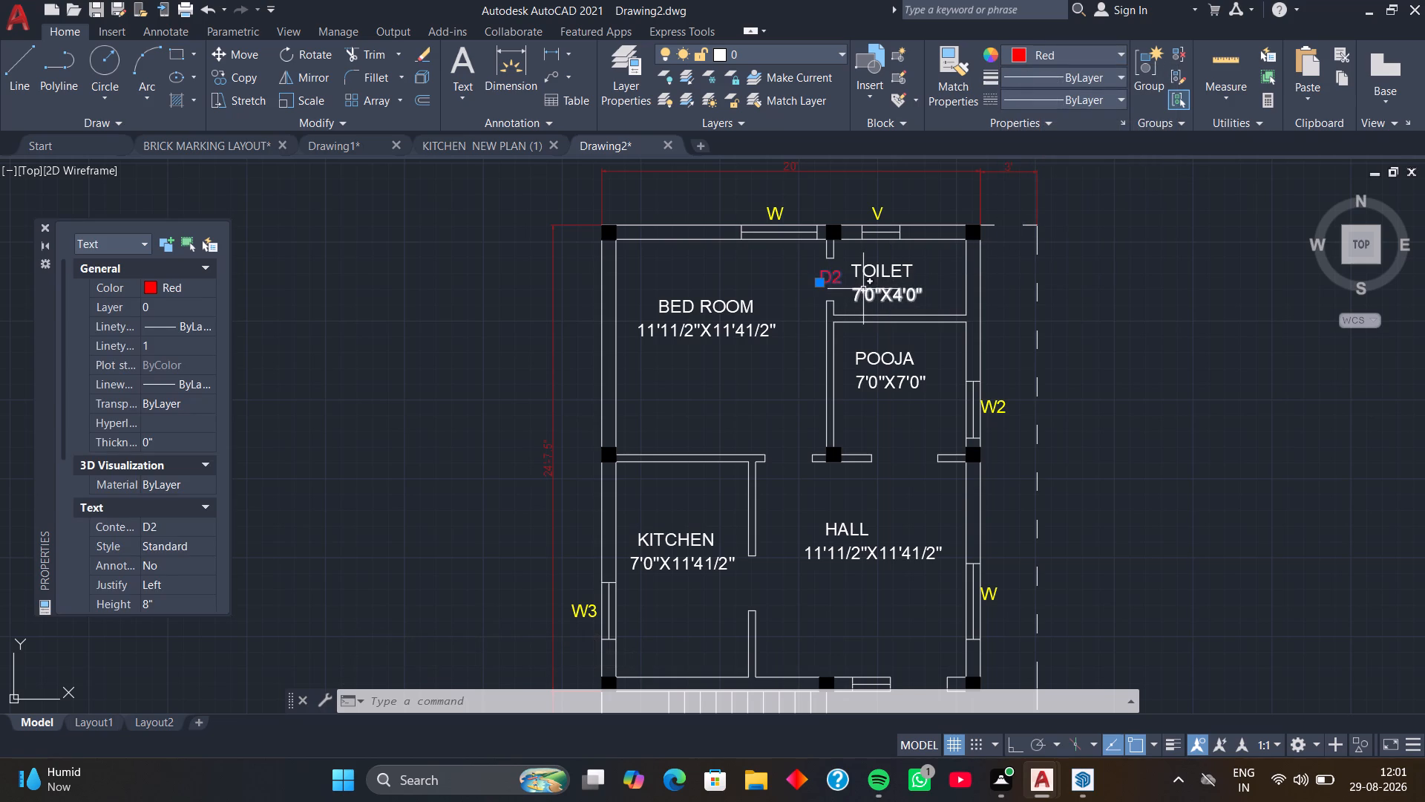
Copy the red D2 label from the toilet door to the opening between the pooja room and the hall.
key("c")
type("O")
key("space")
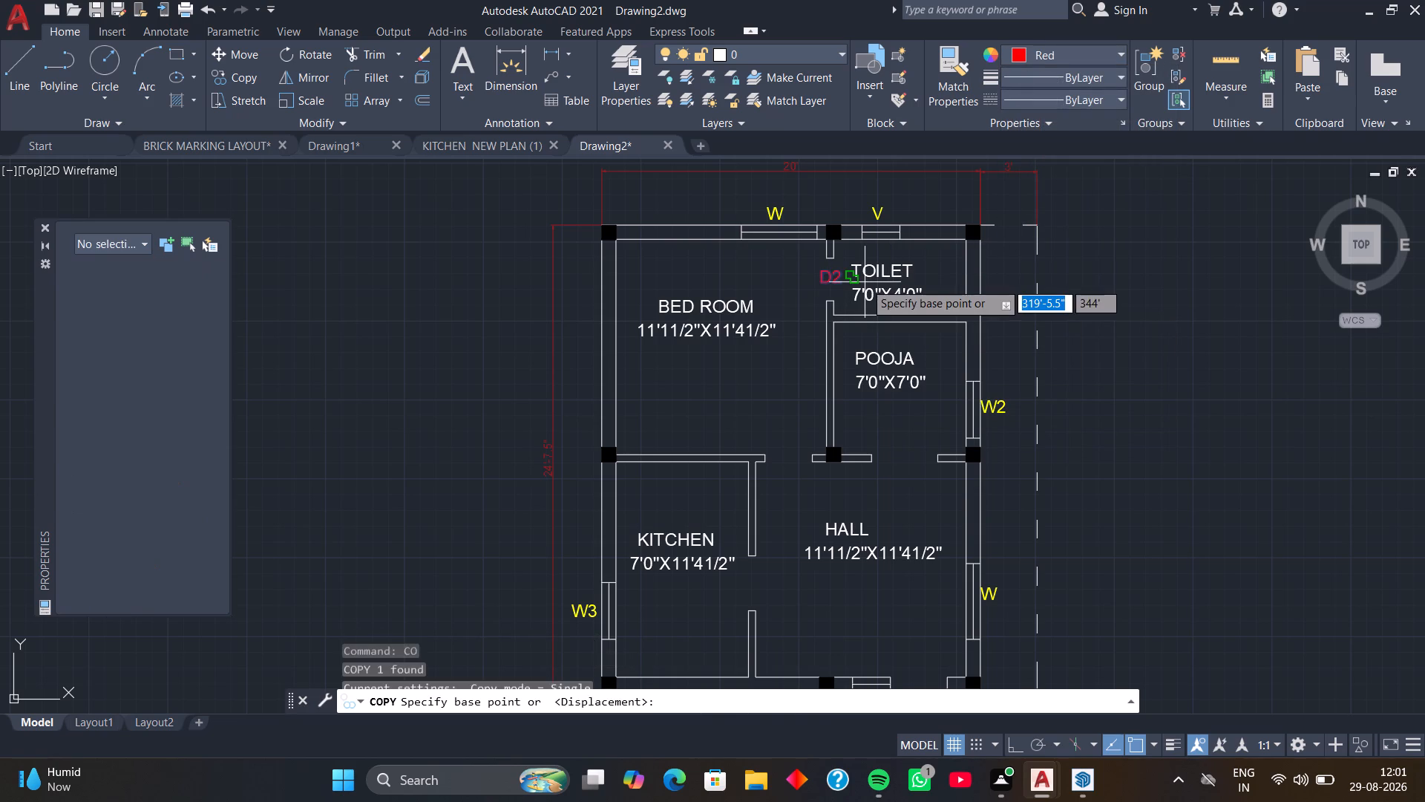
left_click(820, 282)
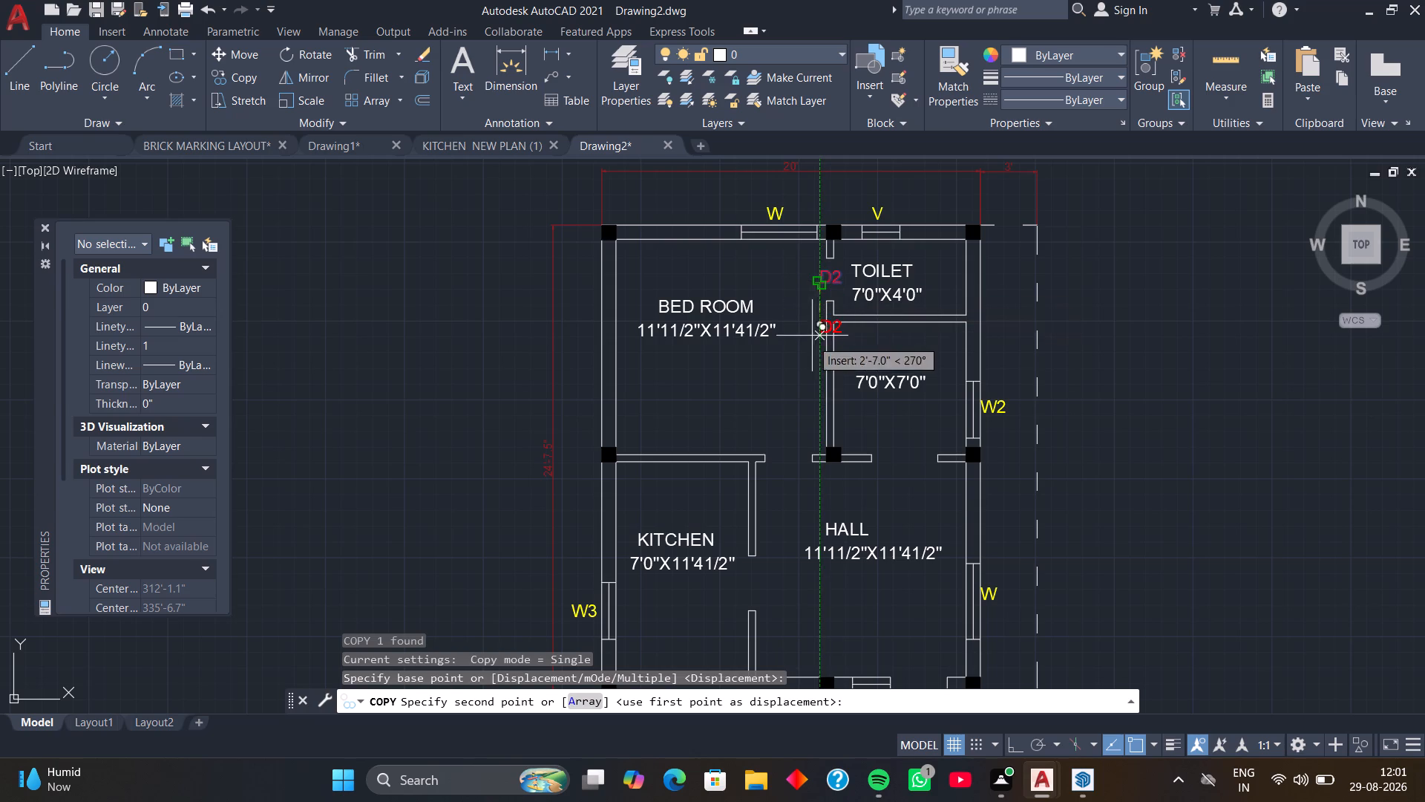
middle_click_drag(787, 407, 792, 269)
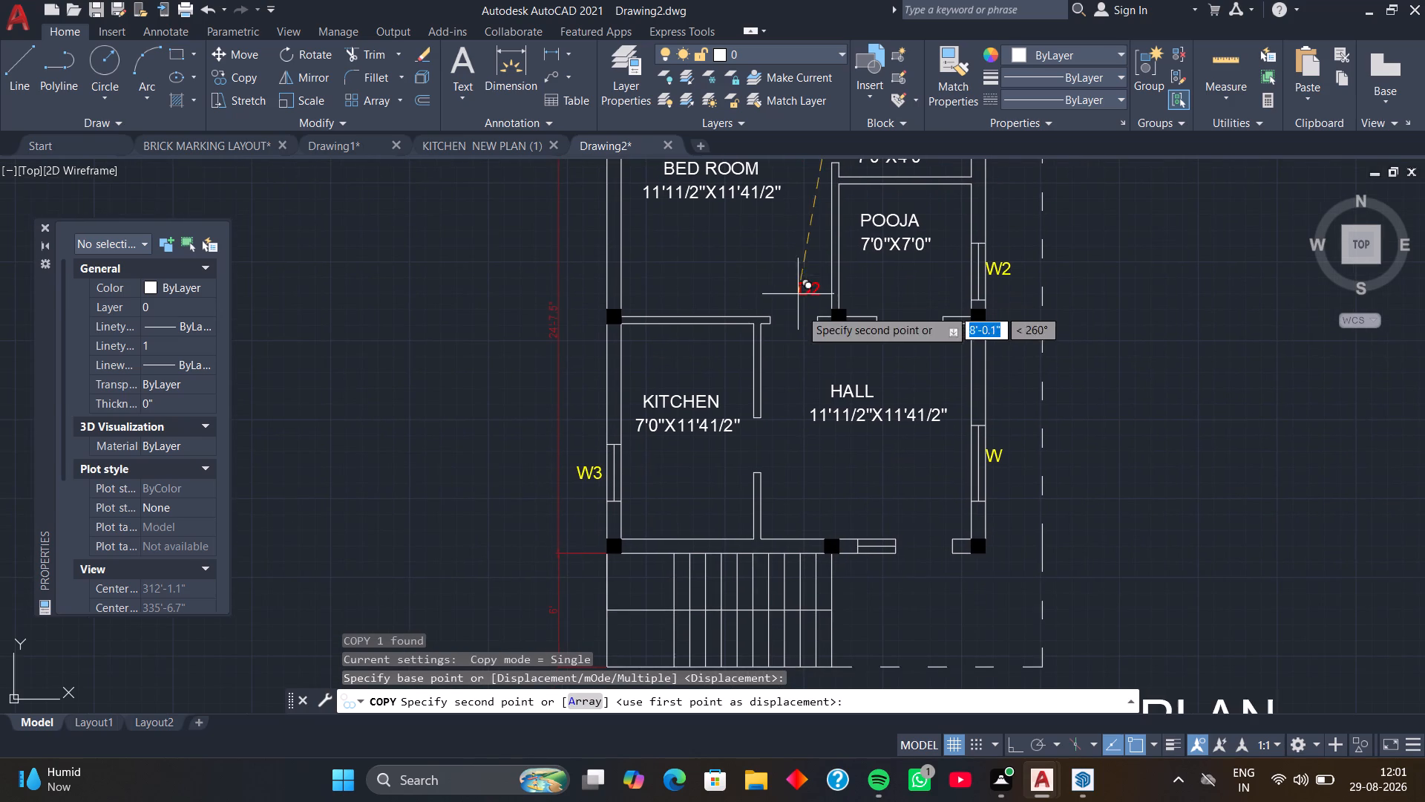
scroll(788, 333, "up", 1)
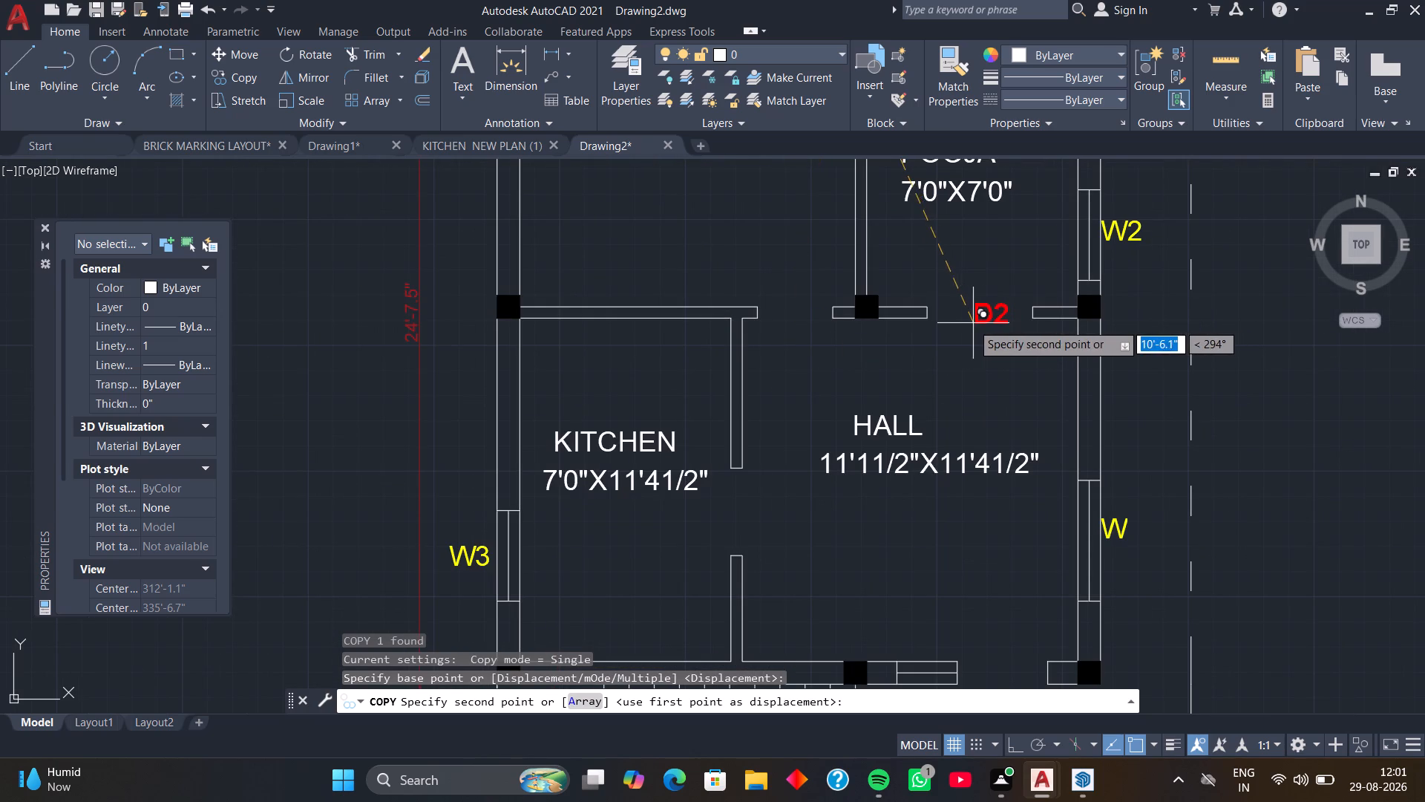
left_click(964, 323)
Make multiple copies of the pooja D2 label at the bedroom door, the main entrance below the hall, and the kitchen opening.
left_click(969, 319)
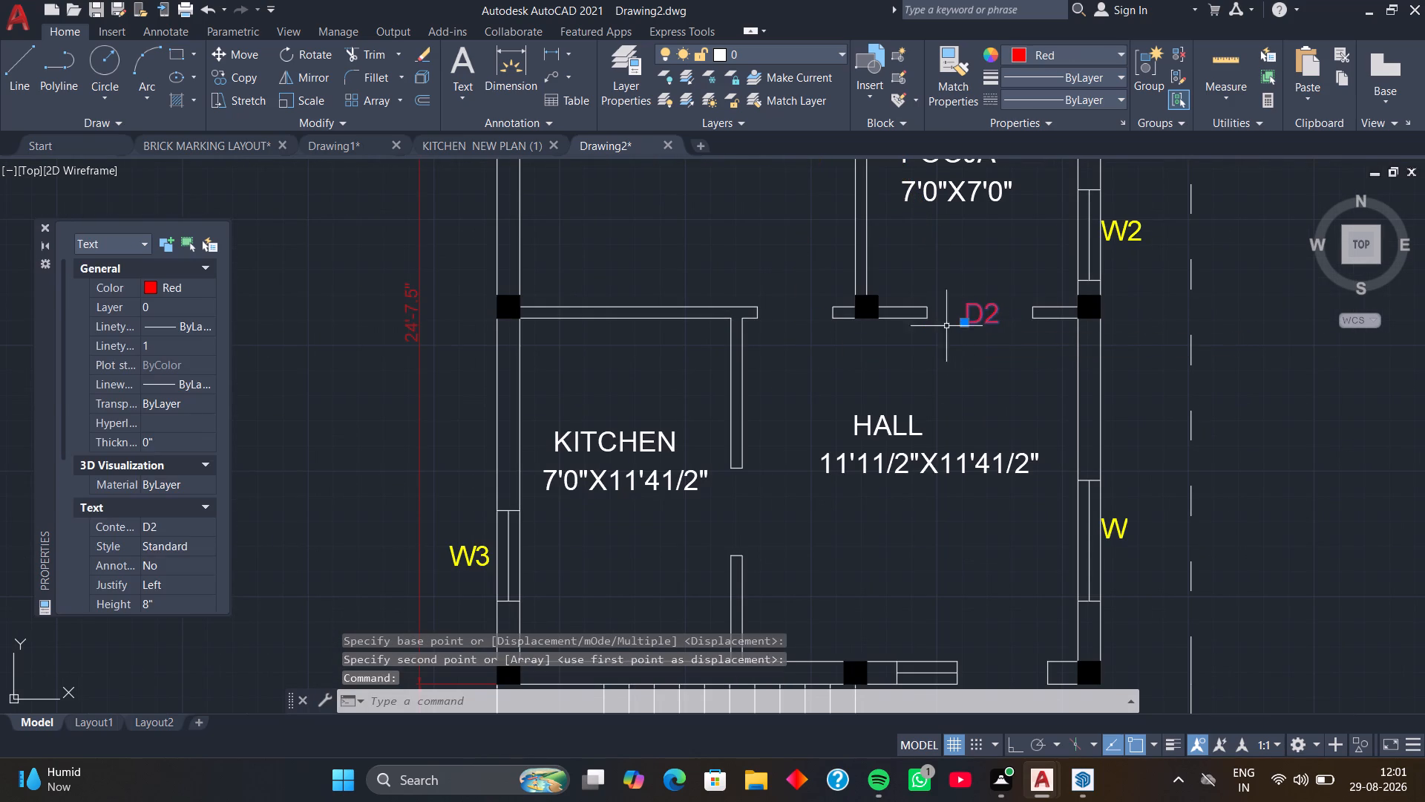
key("c")
key("o")
key("space")
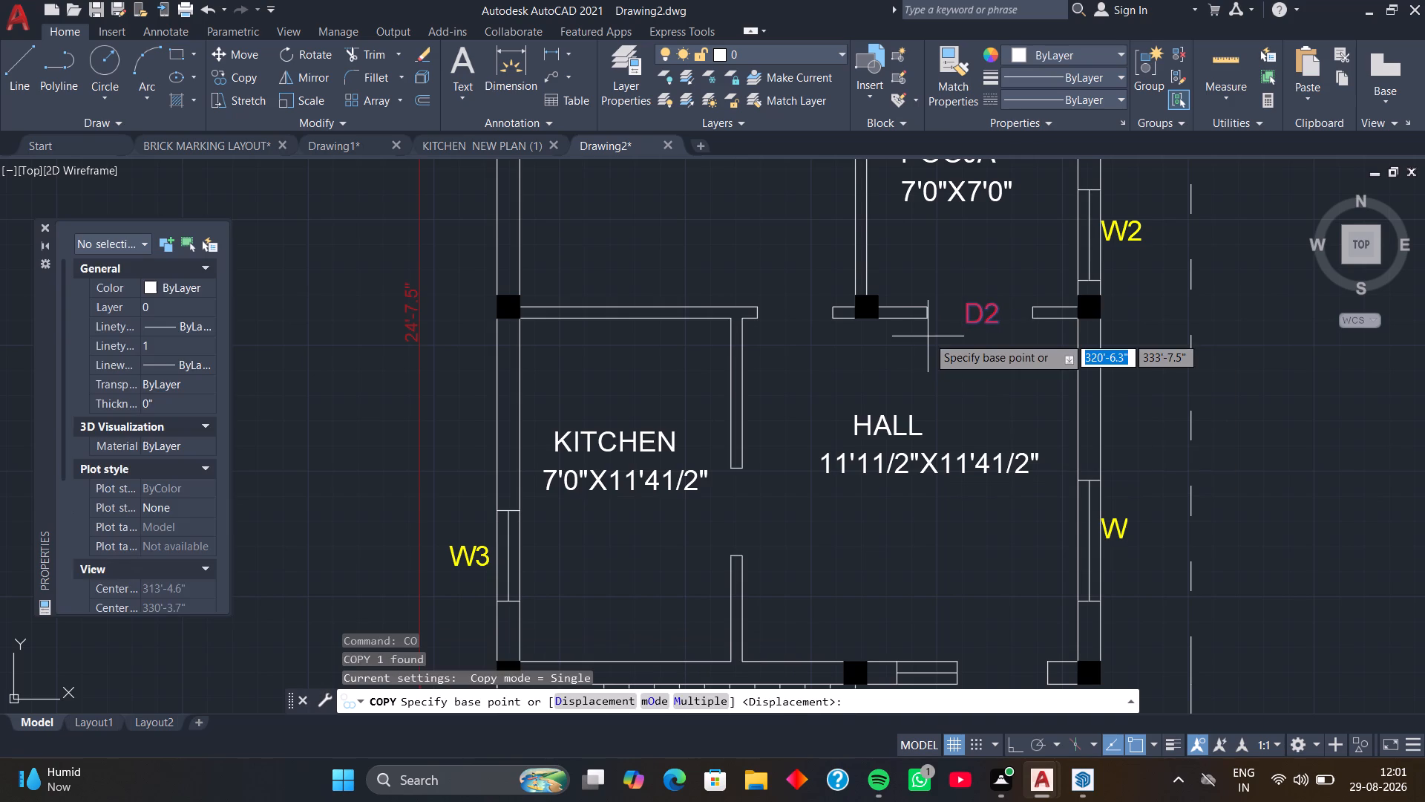
type("M")
key("space")
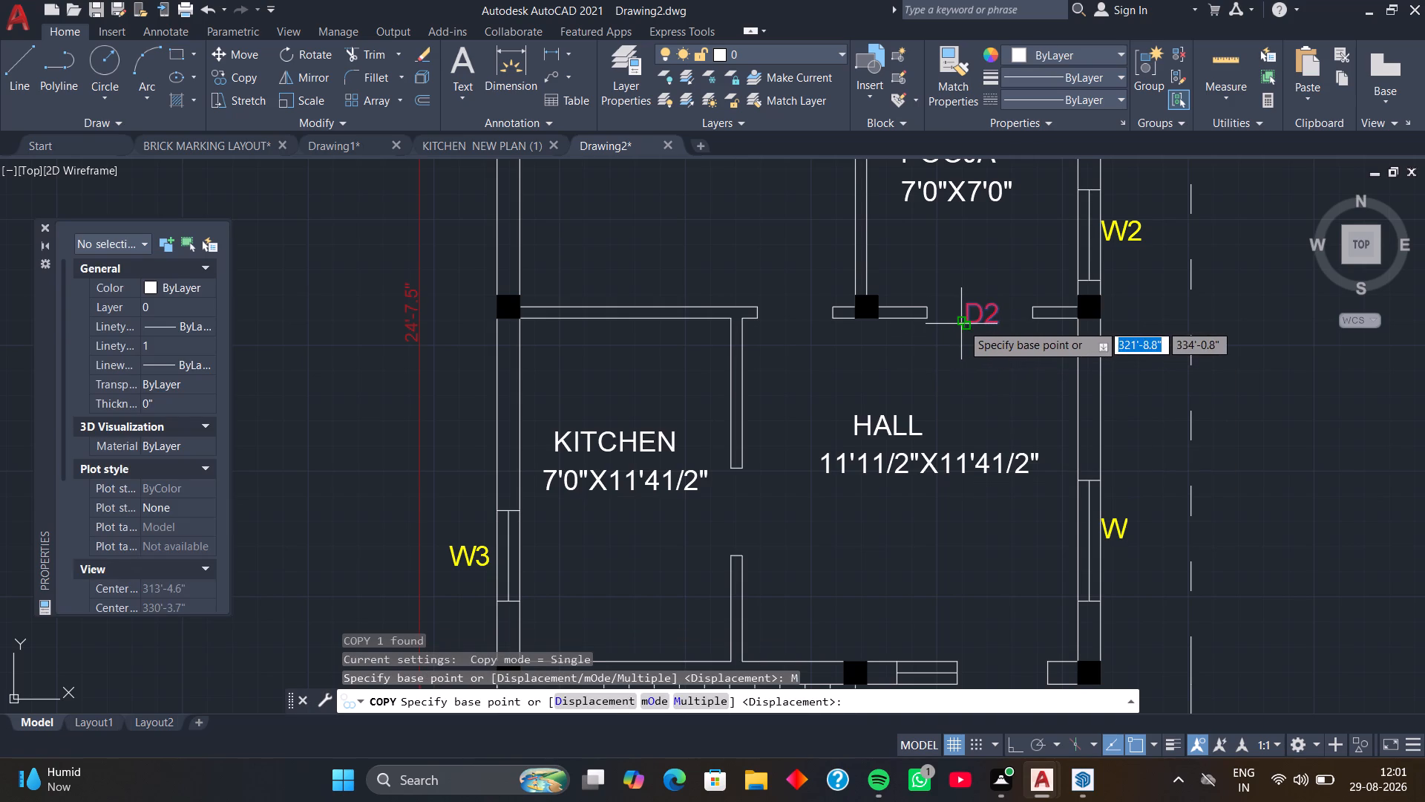
left_click(963, 324)
left_click(776, 319)
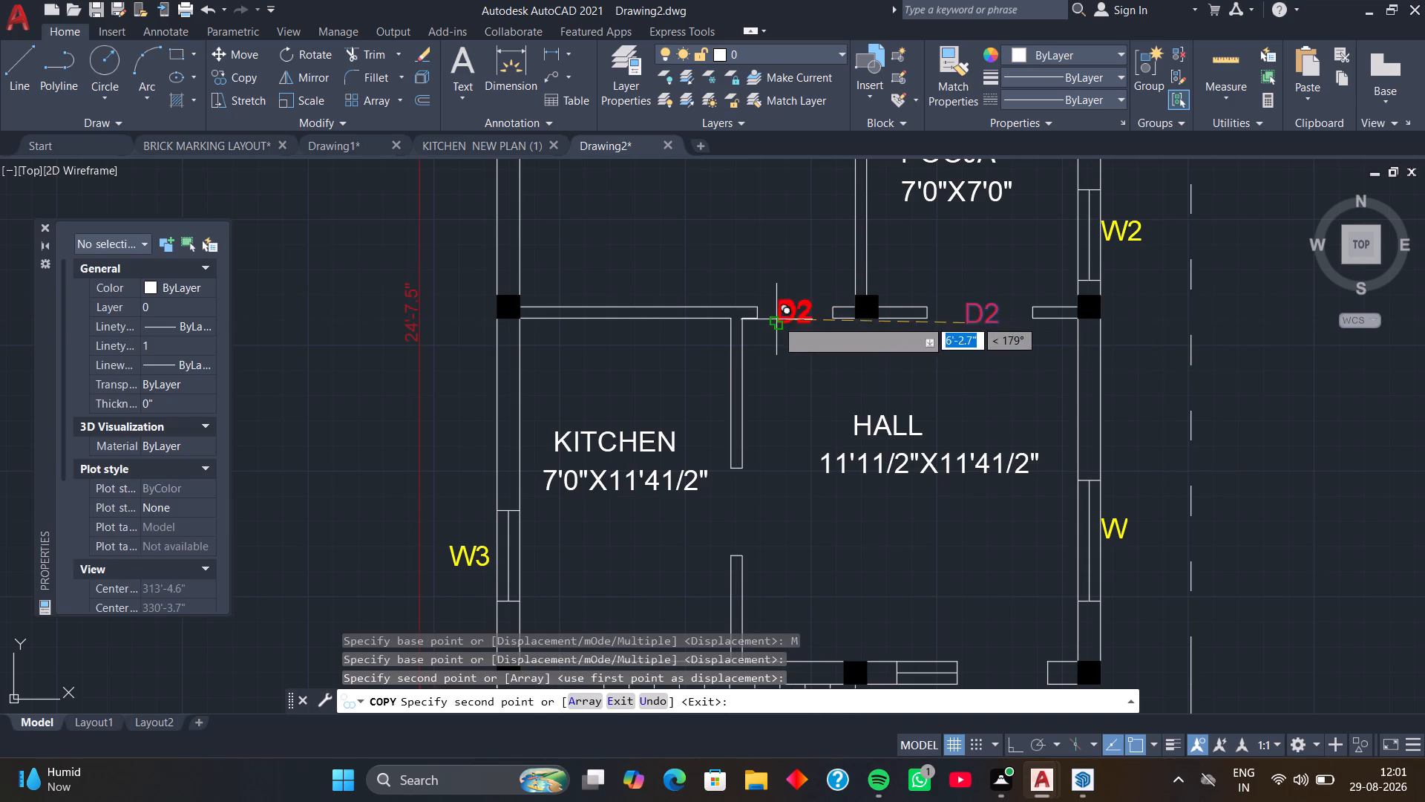
scroll(780, 382, "down", 1)
middle_click_drag(782, 383, 792, 280)
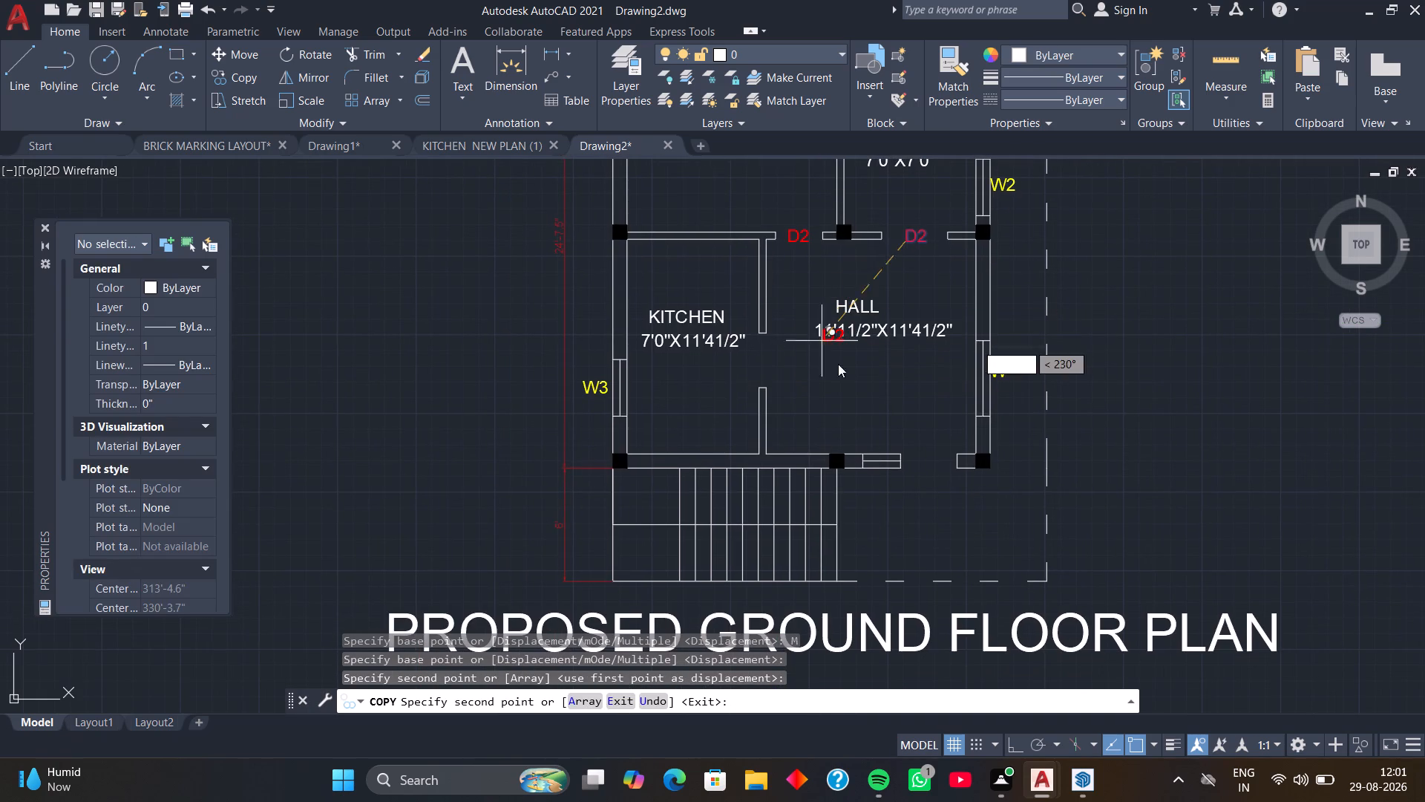
left_click(920, 467)
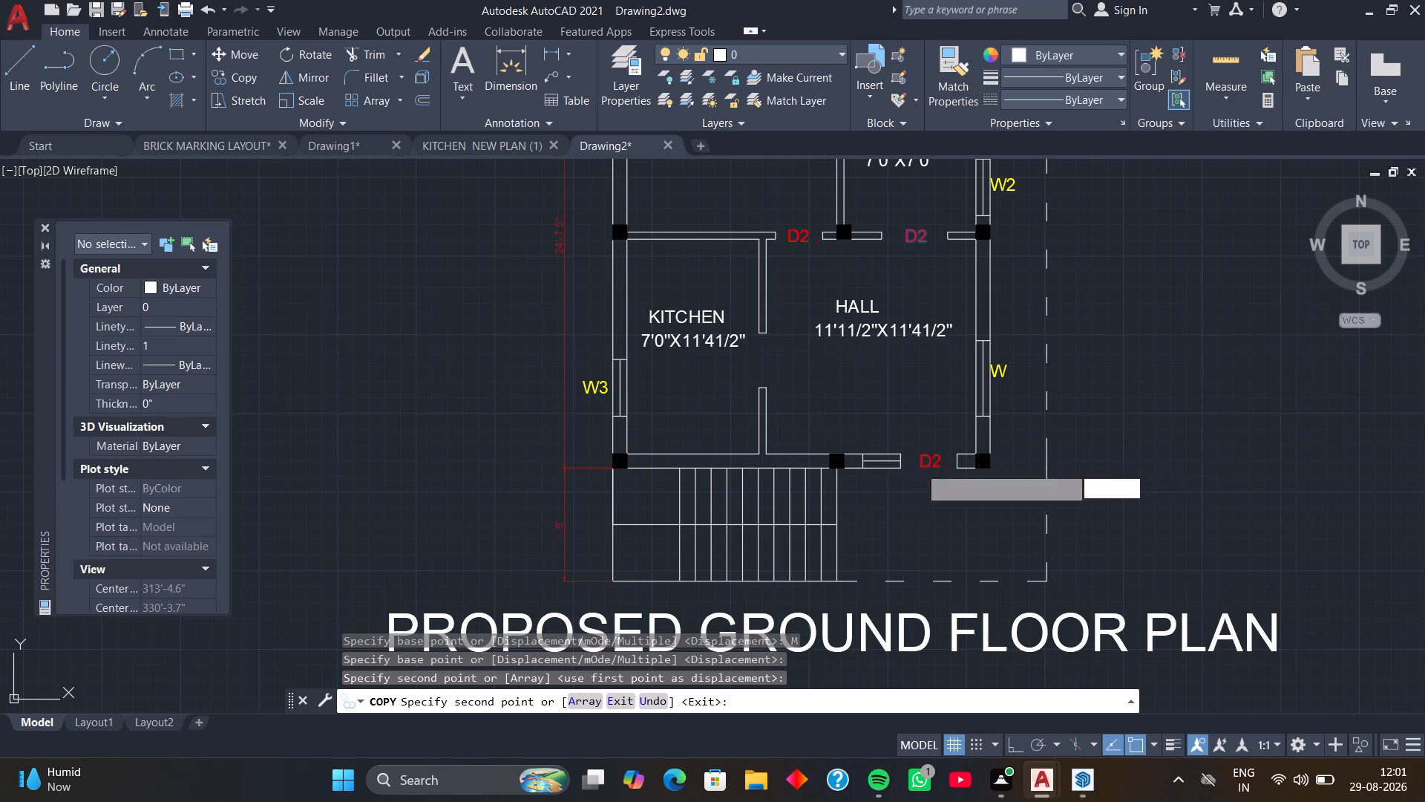
left_click(756, 365)
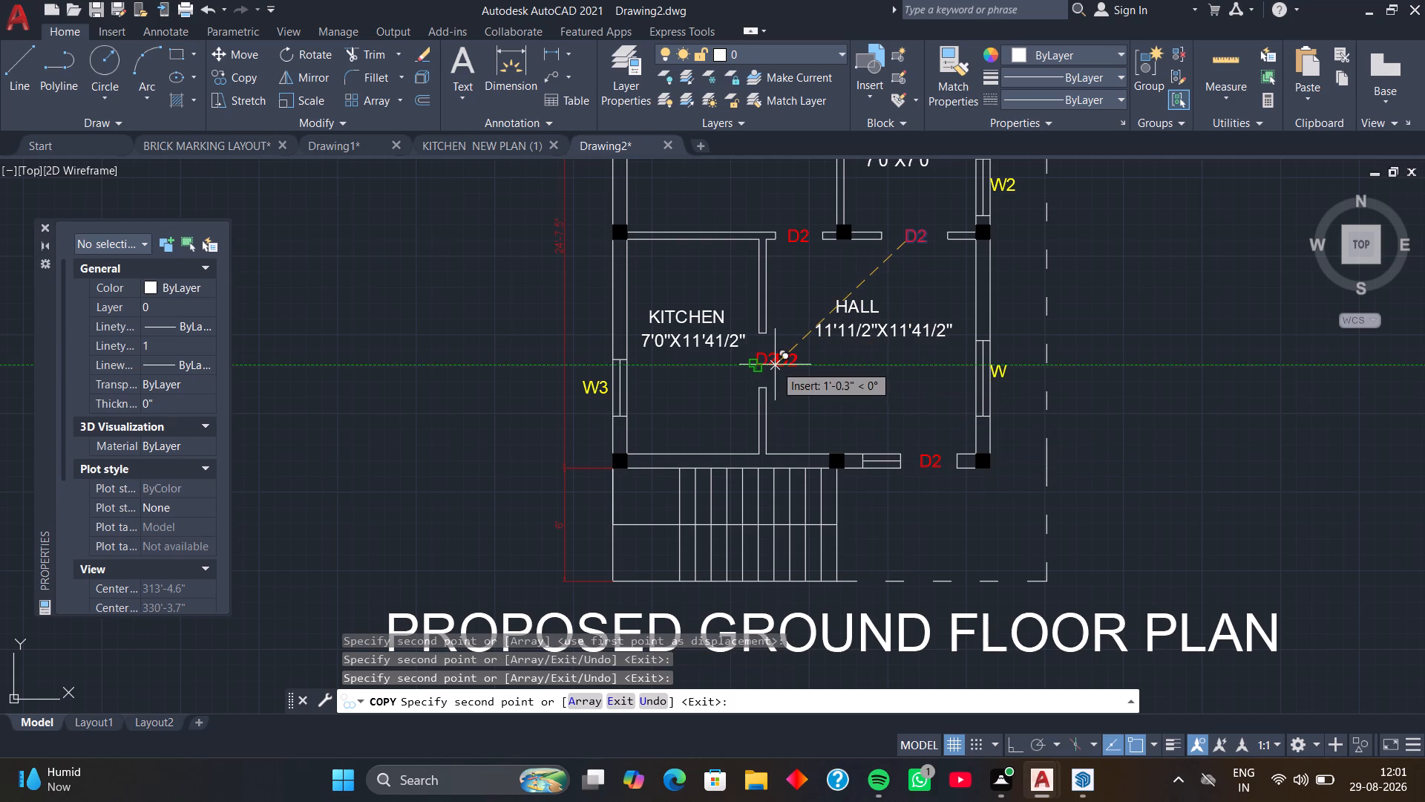
key("space")
Change the copied label at the bedroom door opening to D.
middle_click_drag(848, 365, 805, 423)
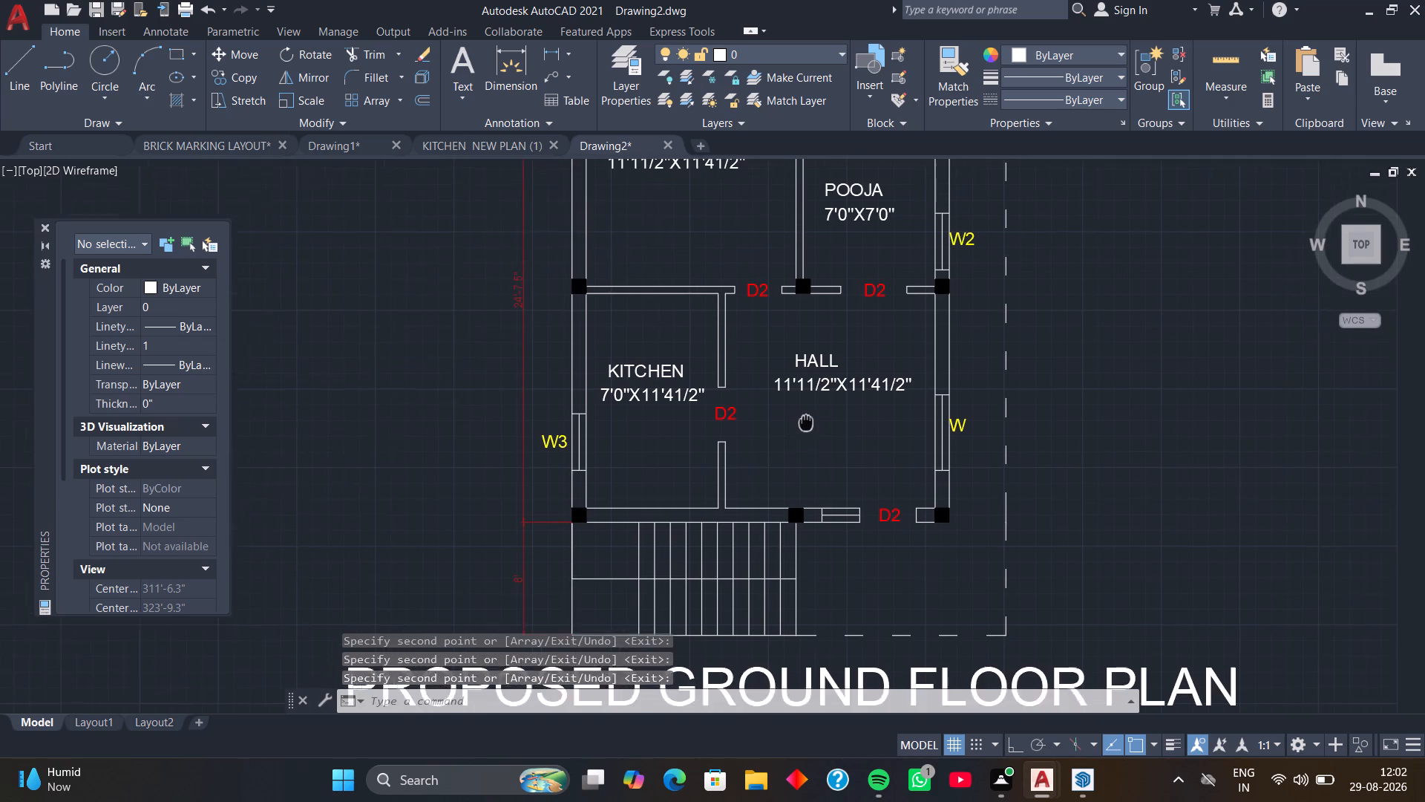
middle_click_drag(805, 423, 786, 472)
left_click(744, 339)
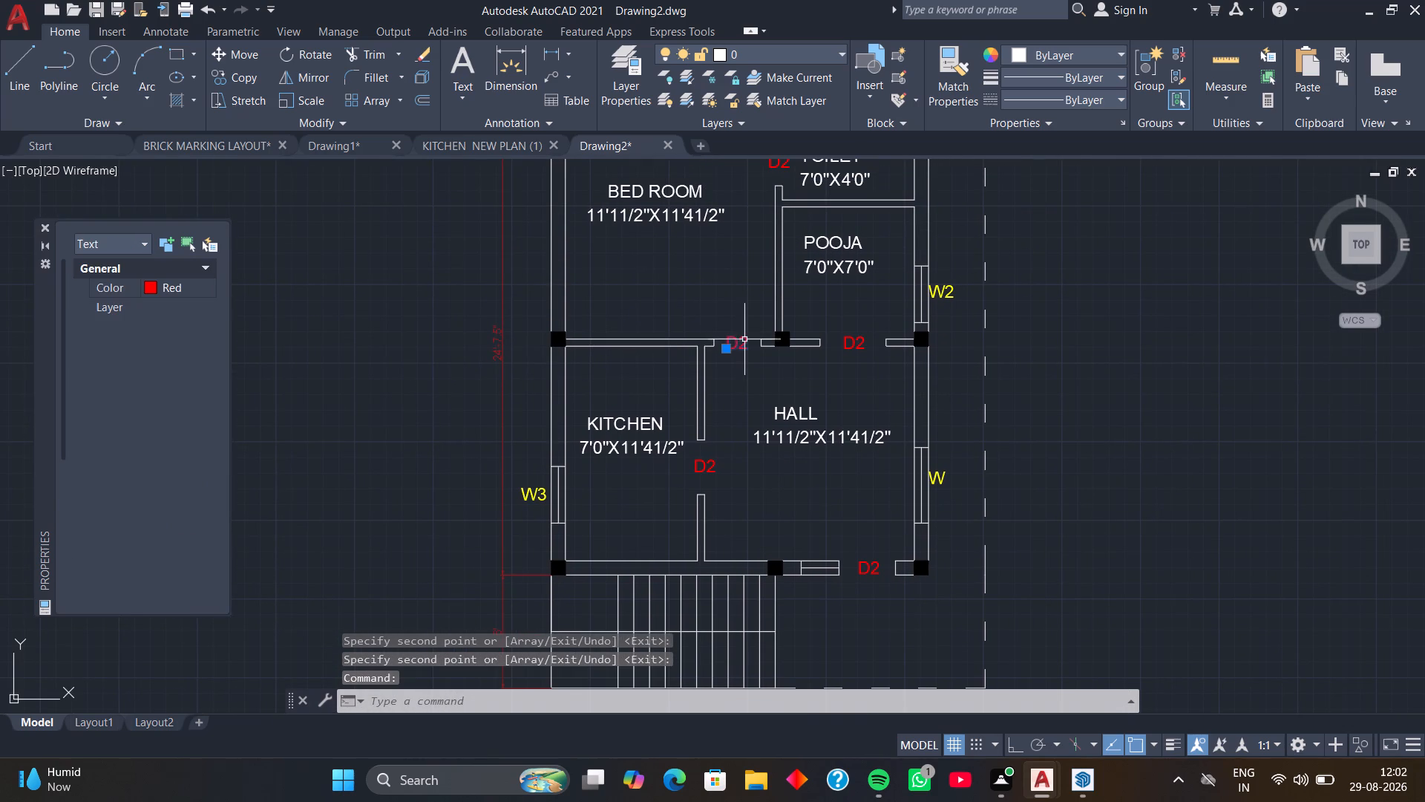
left_click(749, 352)
left_click(740, 345)
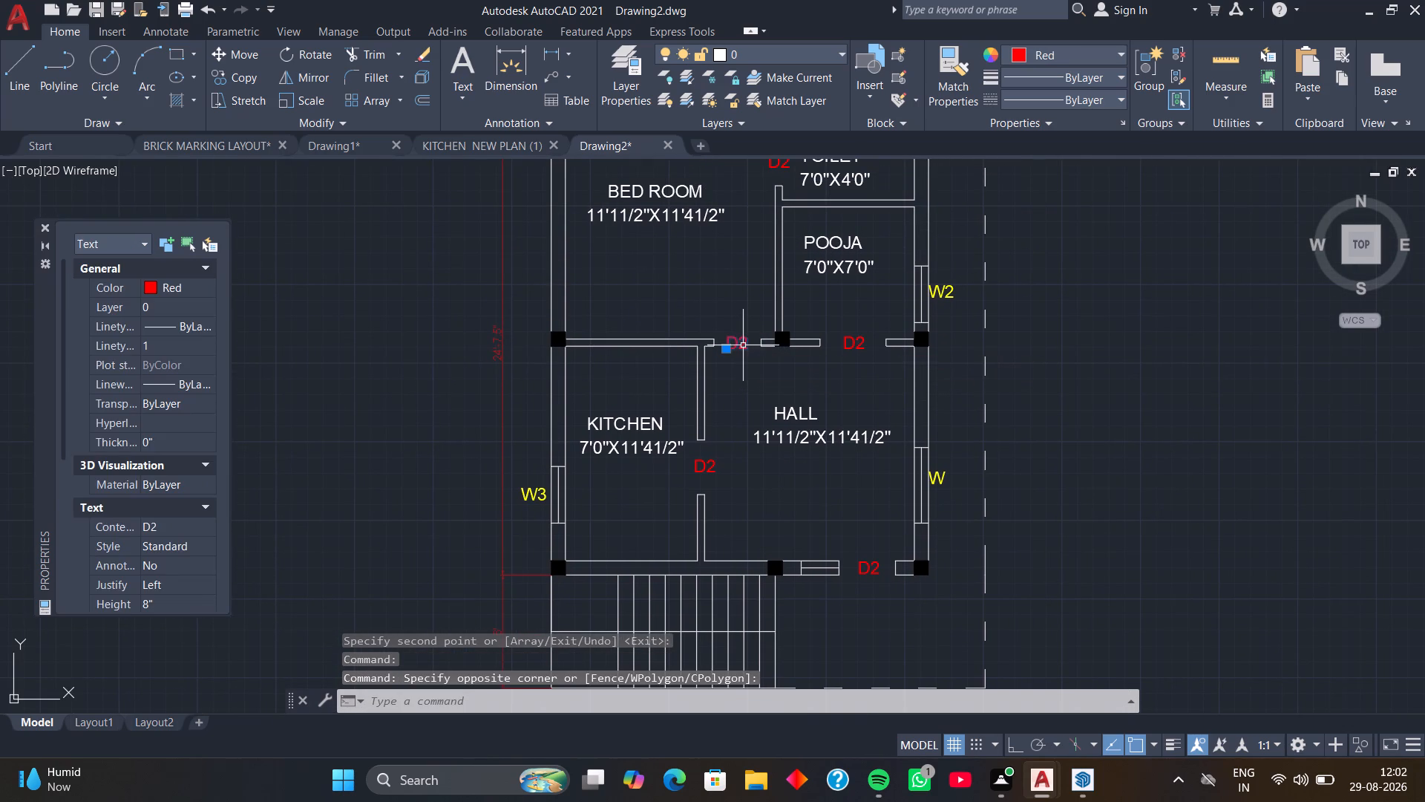
double_click(743, 345)
left_click(747, 342)
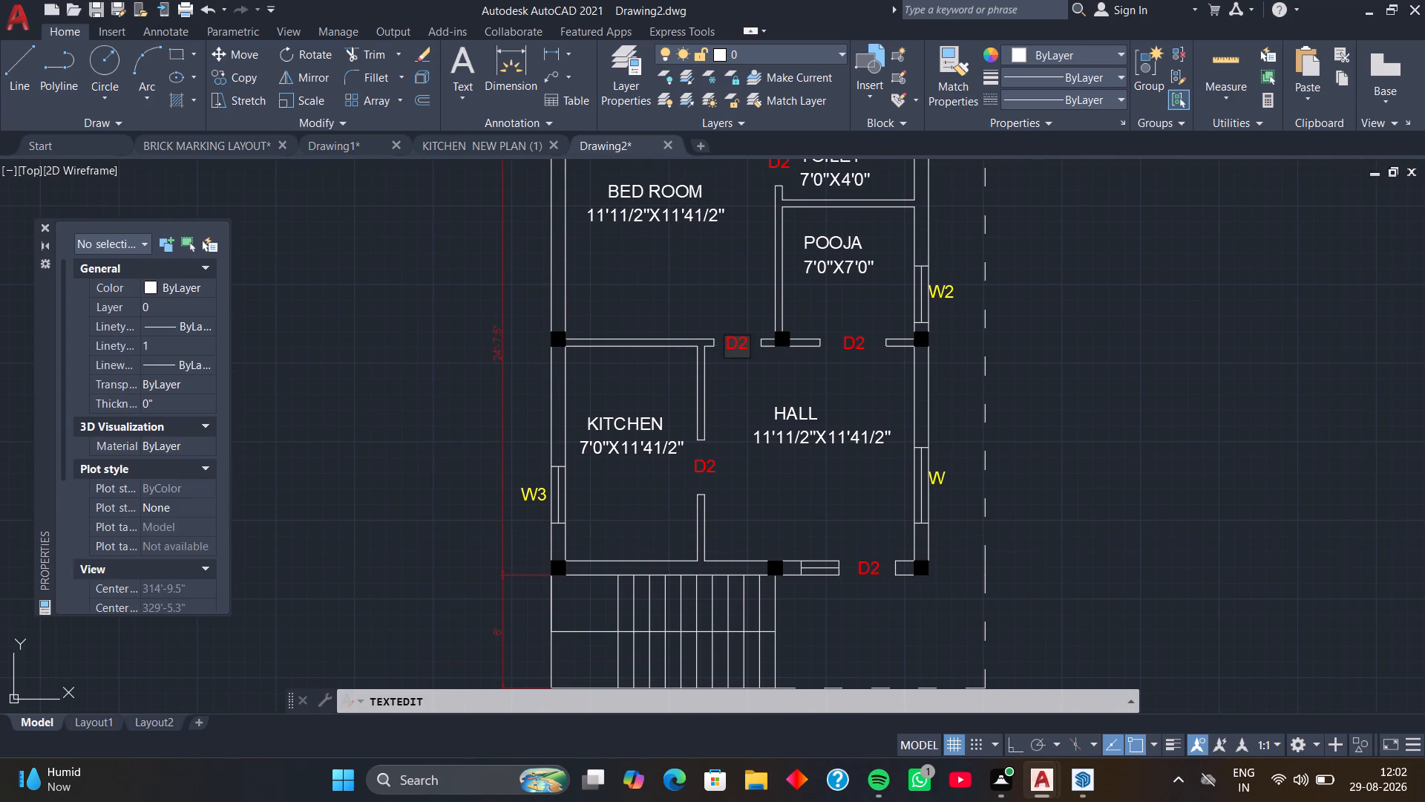
key("BackSpace")
key("Return")
Change the copied label at the opening between the kitchen and the hall to 0.
middle_click_drag(750, 374, 752, 327)
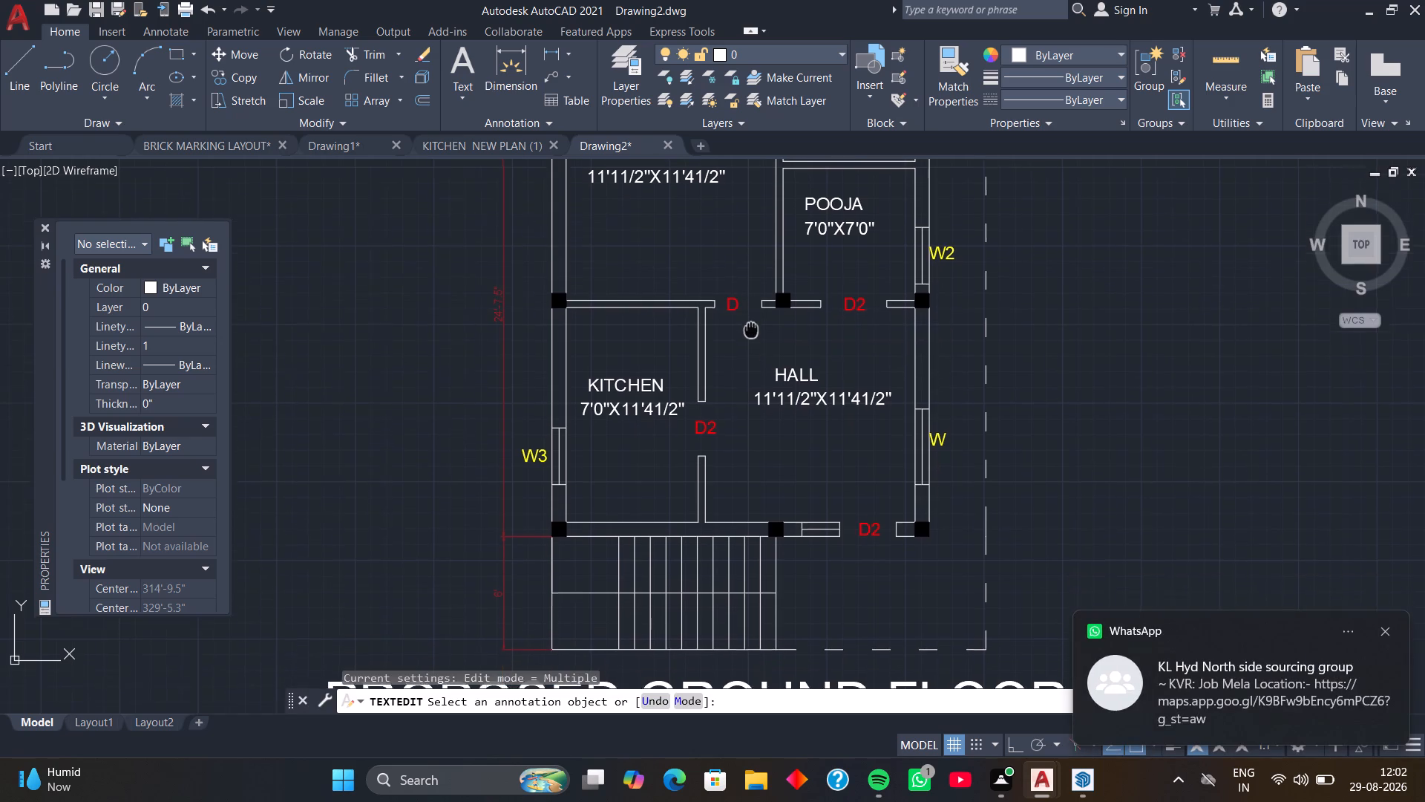
middle_click_drag(752, 327, 753, 322)
left_click(718, 411)
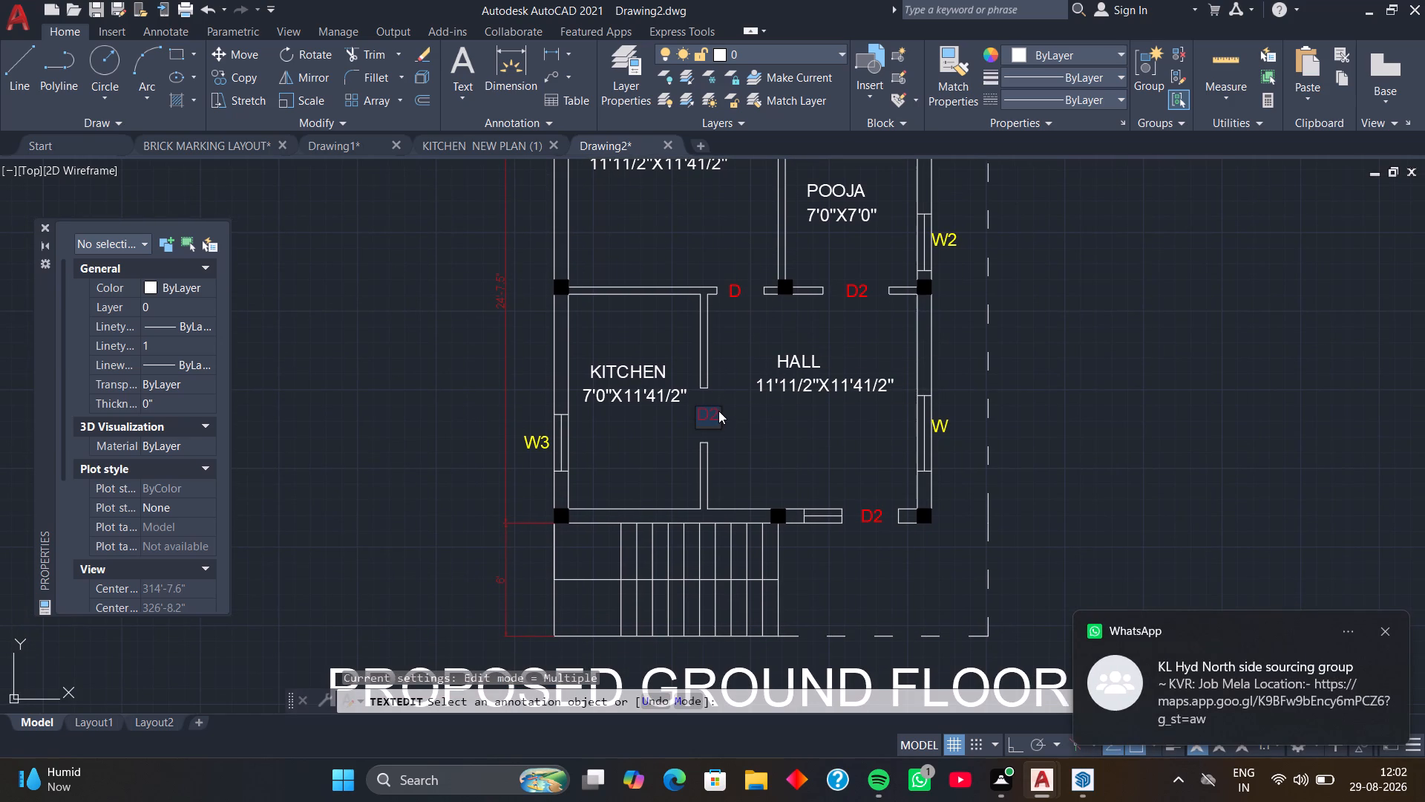
key("0")
key("Return")
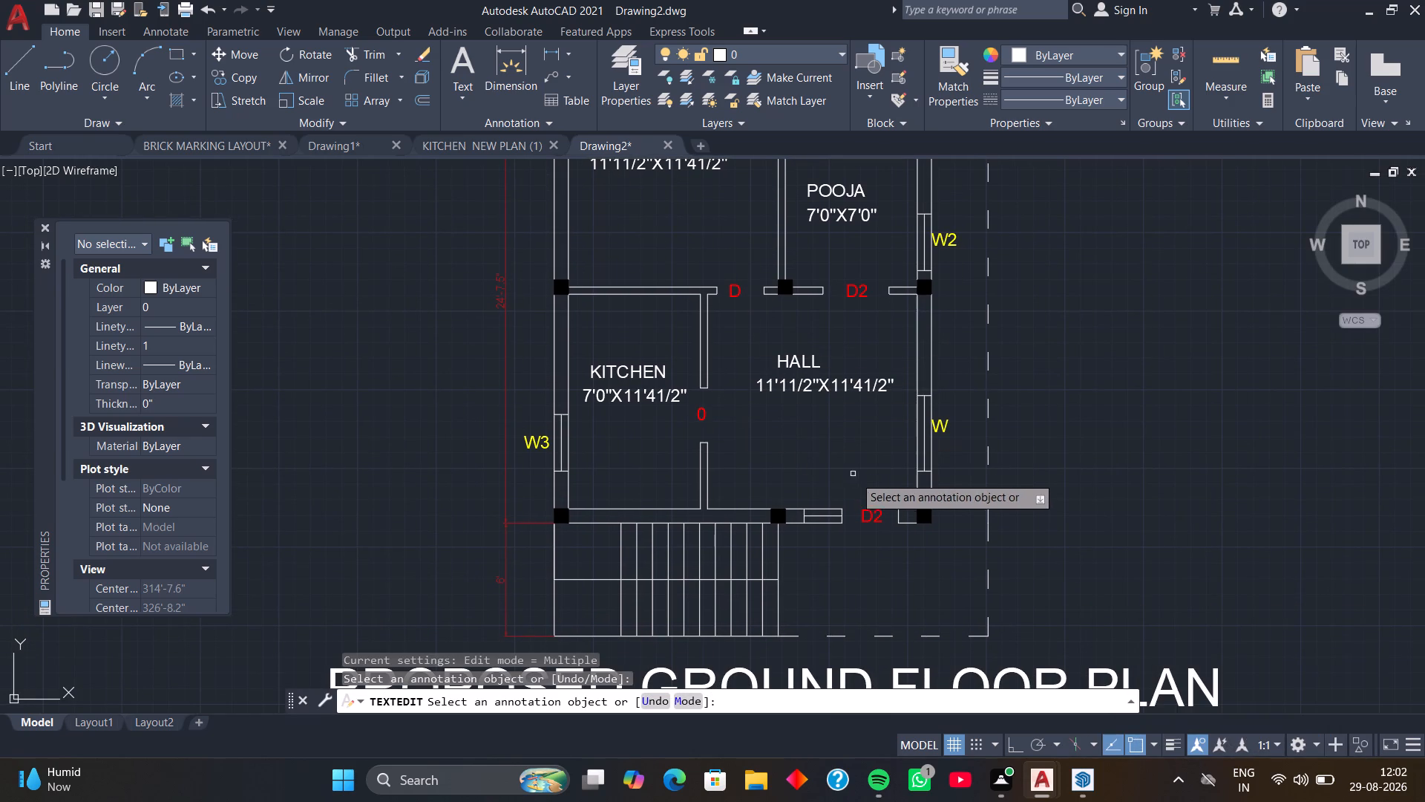
Change the copied label at the hall's main entrance to MD and finish text editing.
left_click(877, 511)
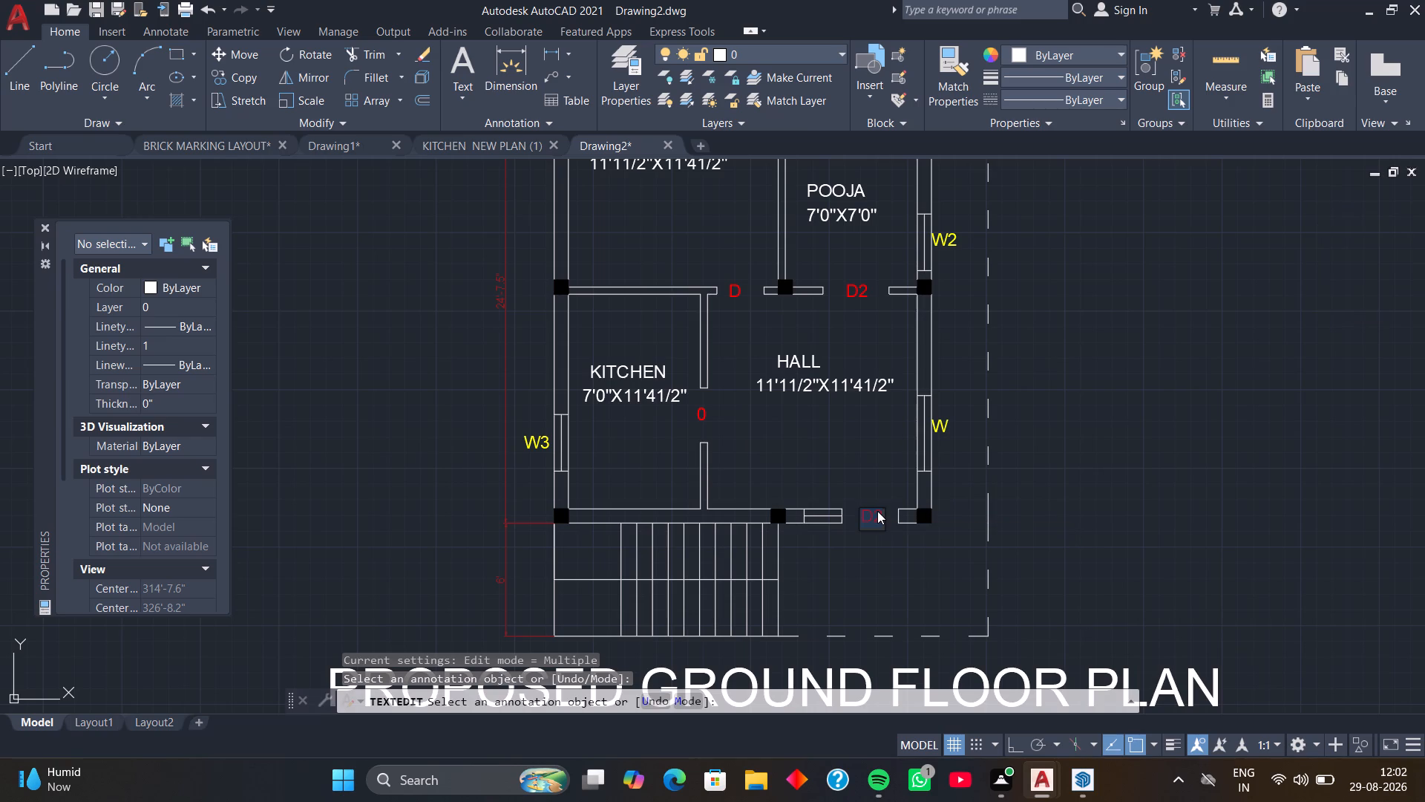
key("m")
key("d")
key("Return")
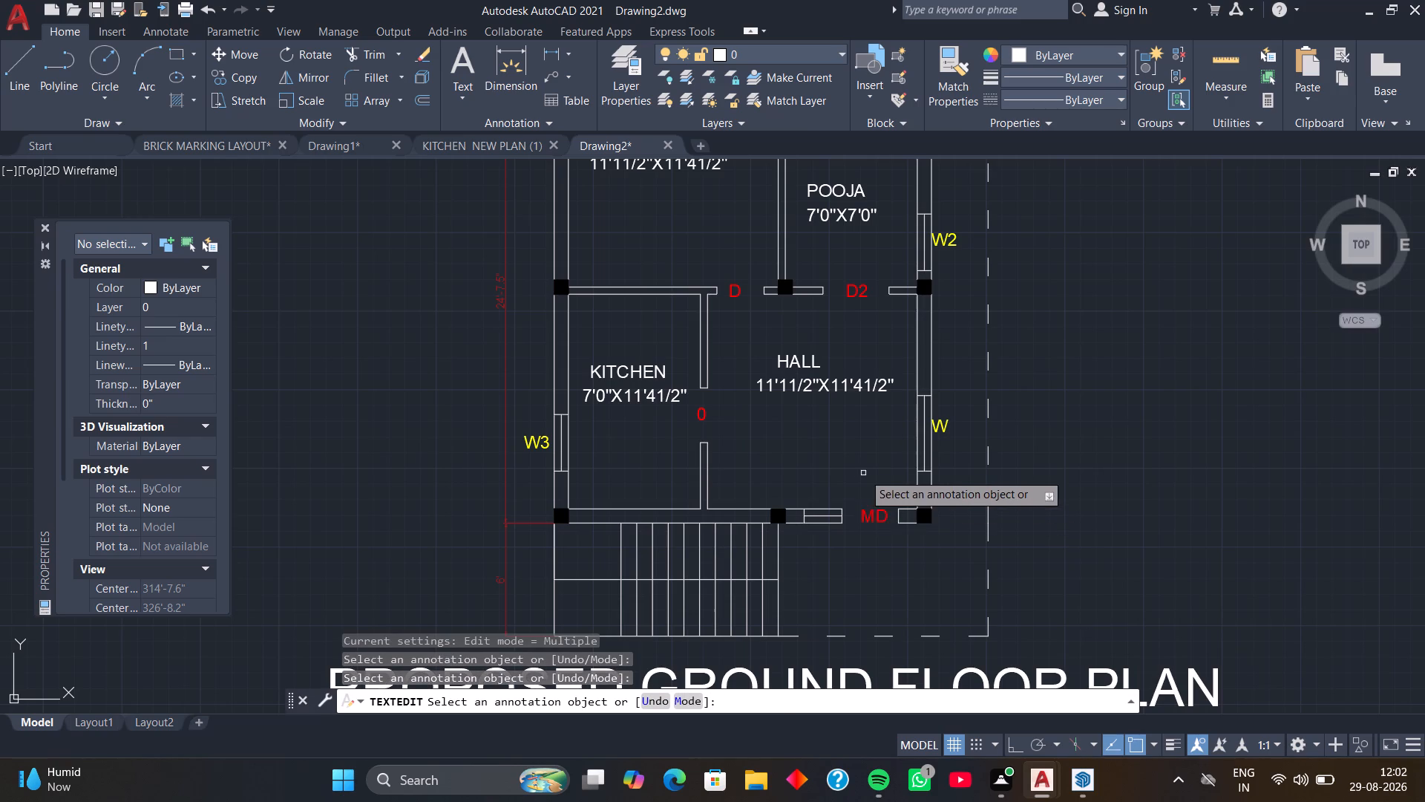
scroll(837, 459, "down", 1)
middle_click_drag(837, 459, 803, 461)
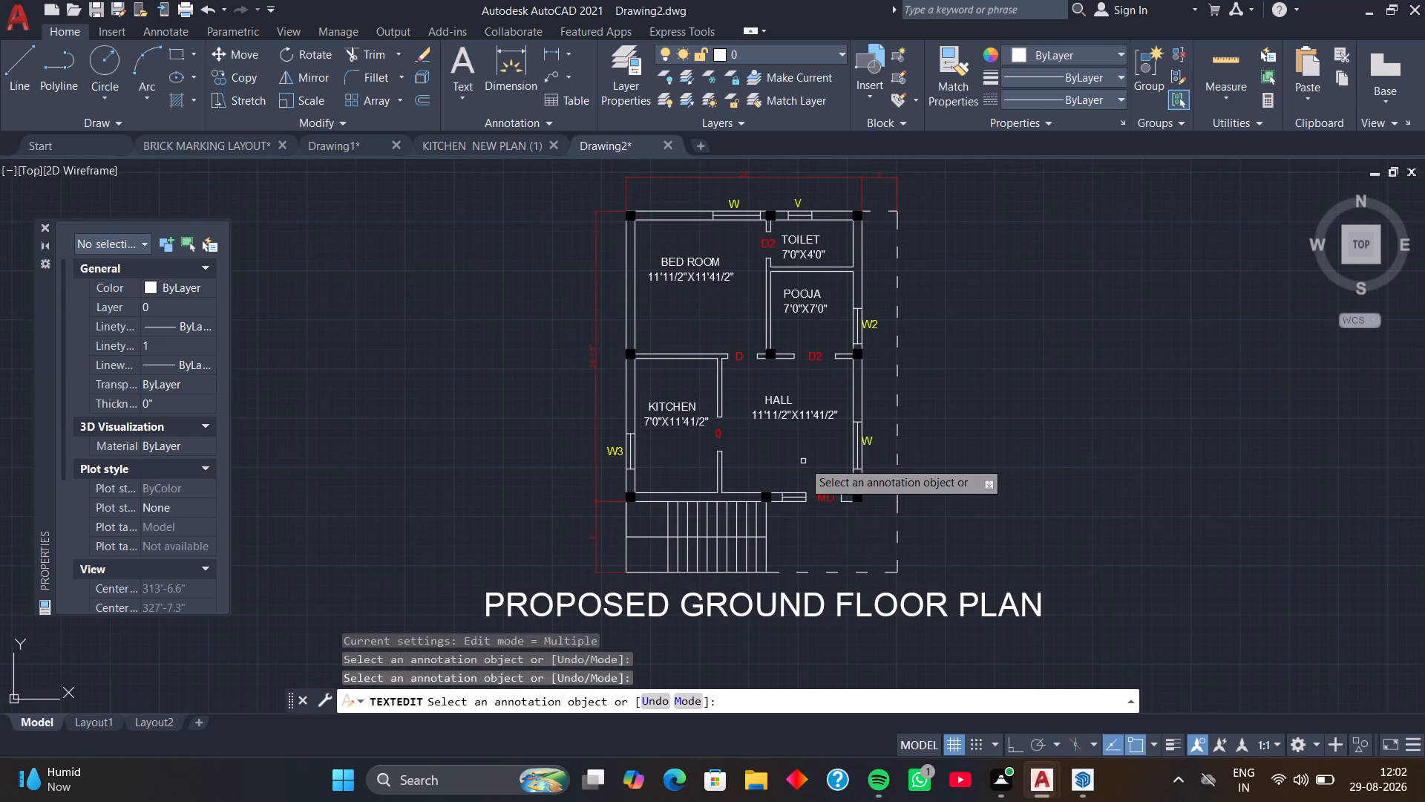
middle_click_drag(777, 447, 788, 446)
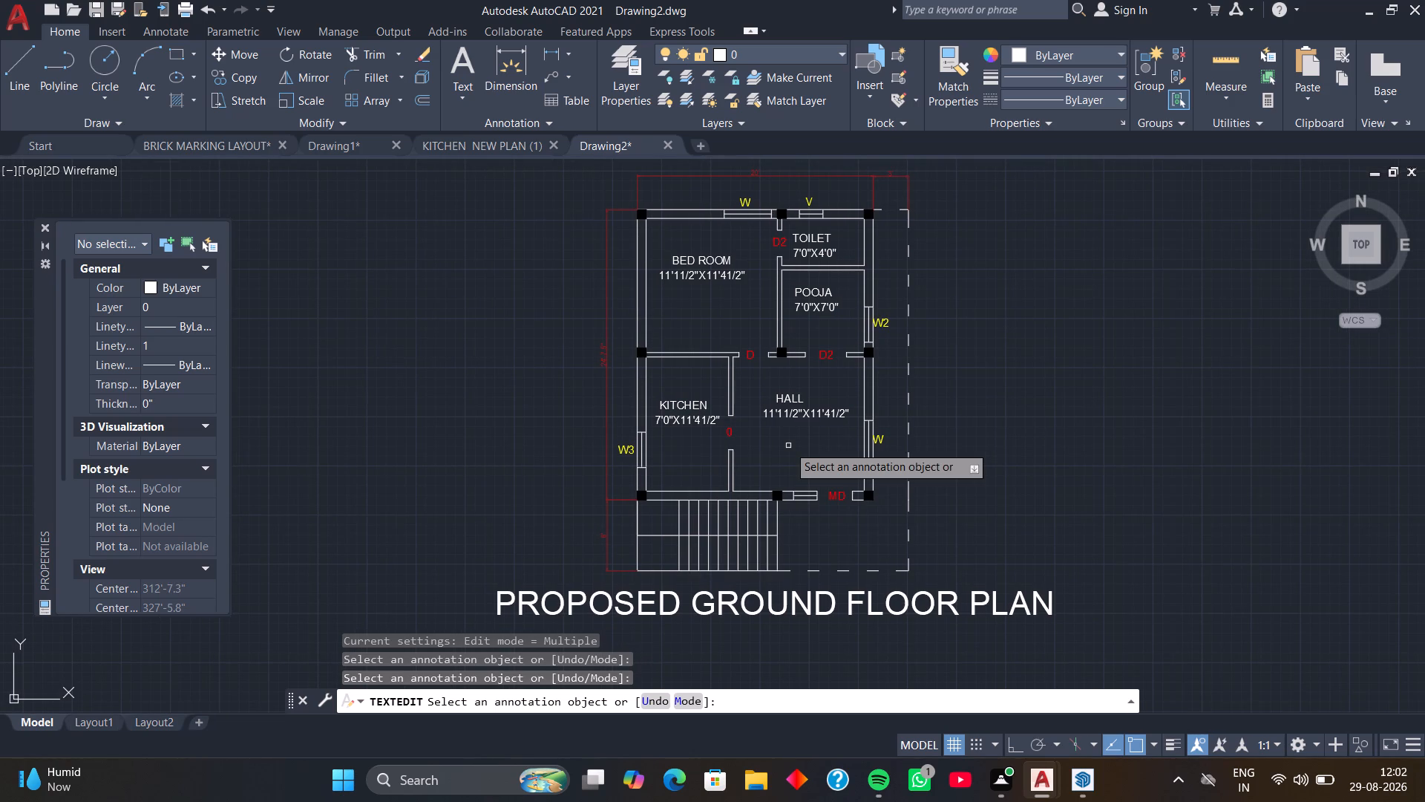
key("Escape")
Change the colour of all room name and room size labels to Green.
left_click(791, 402)
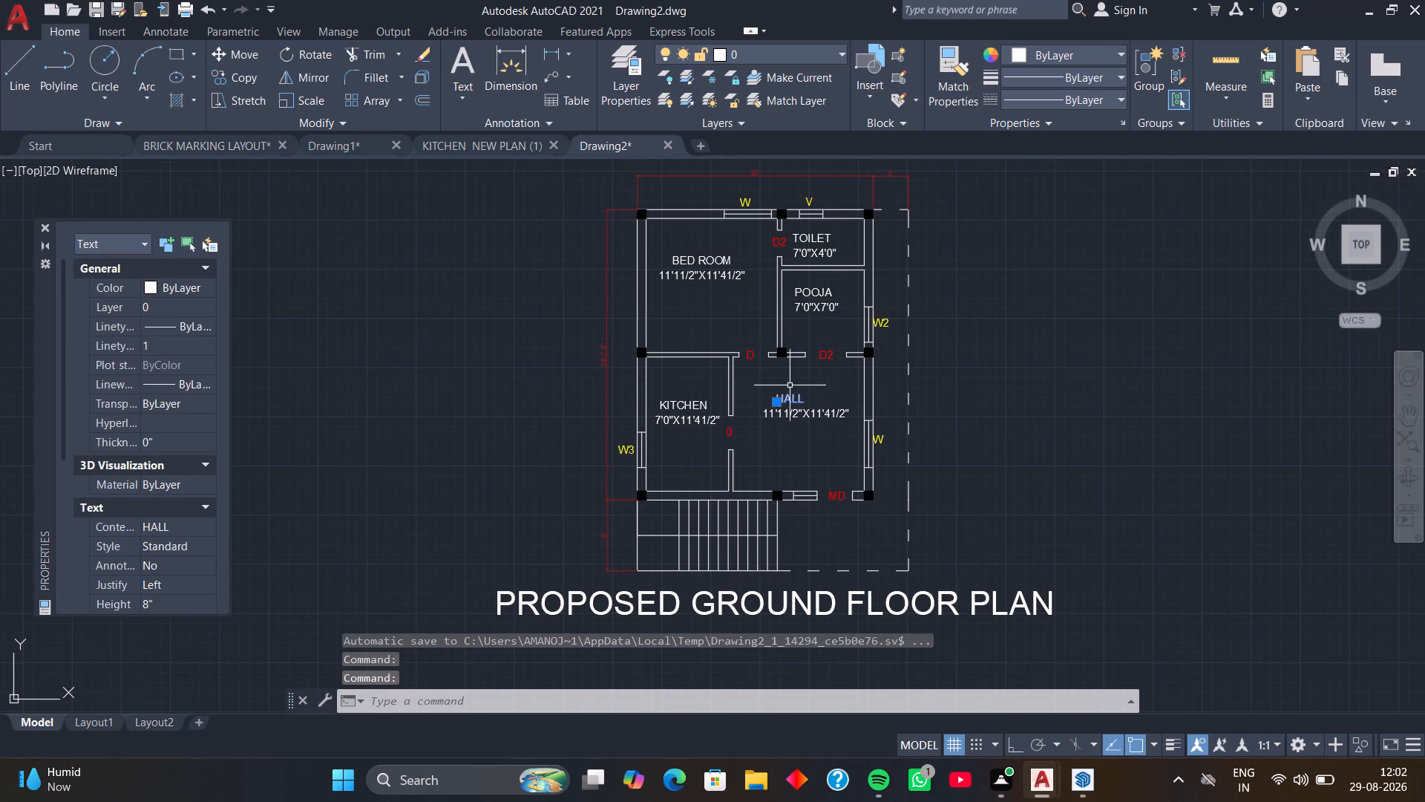
left_click(818, 307)
left_click(816, 293)
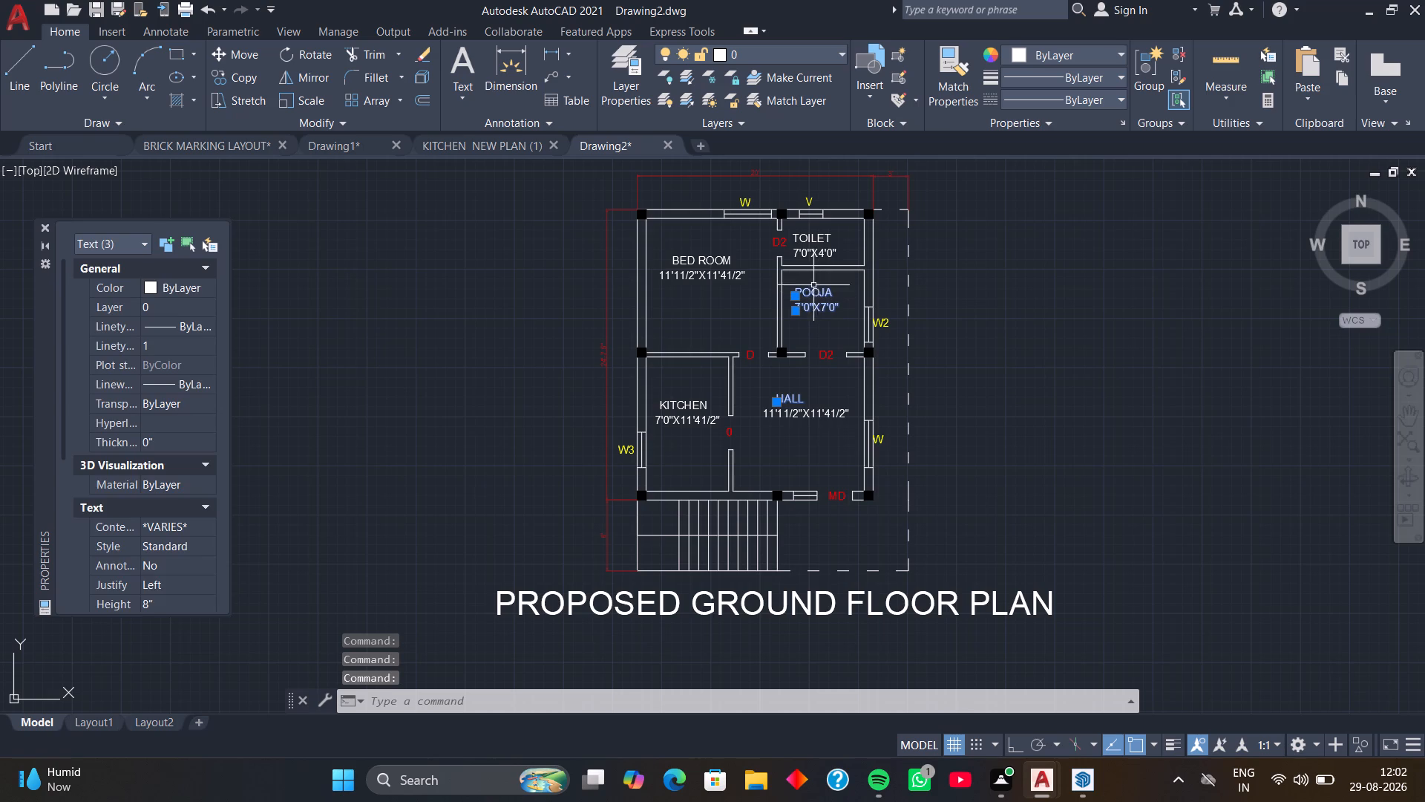
left_click(820, 242)
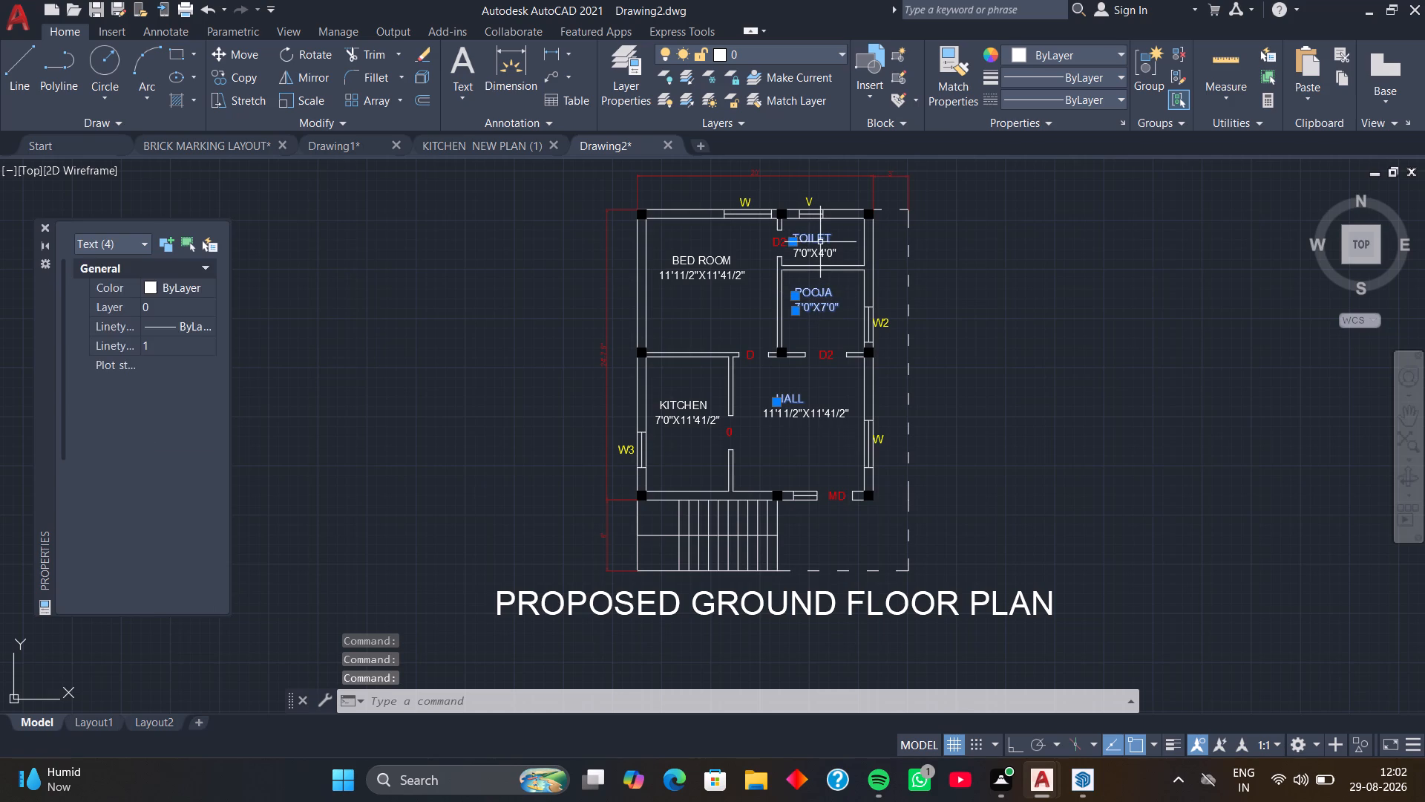
left_click(819, 258)
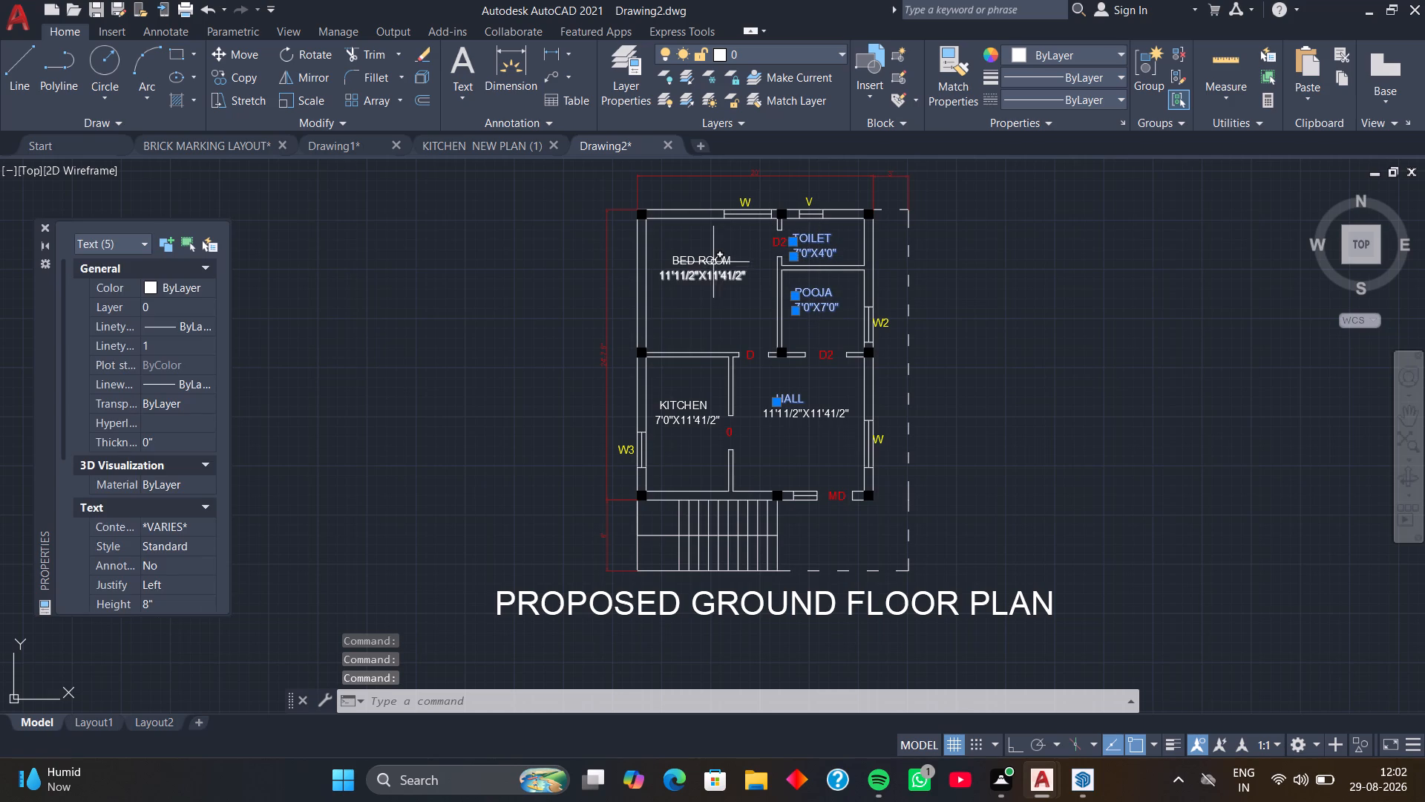
left_click(712, 261)
left_click(712, 271)
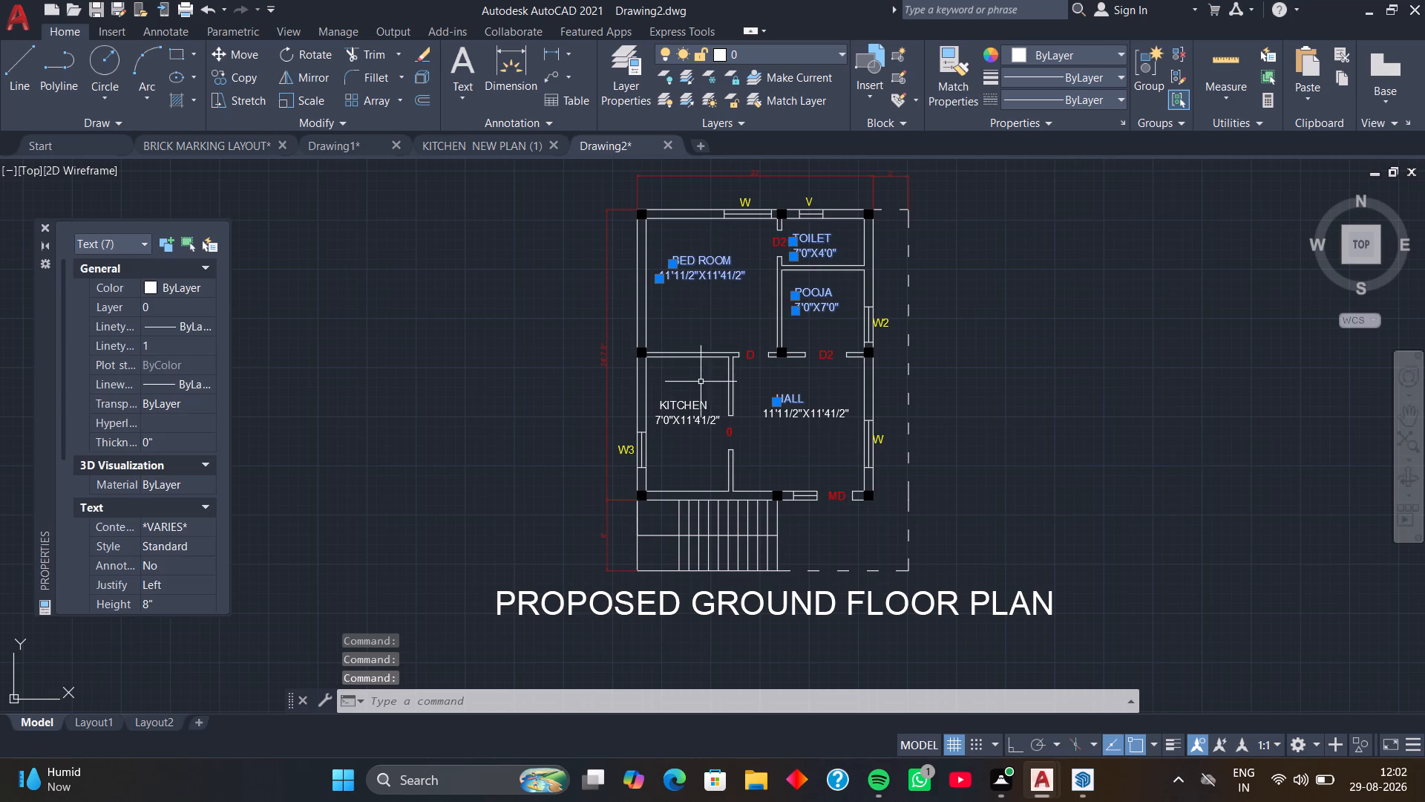
left_click(692, 402)
left_click(693, 422)
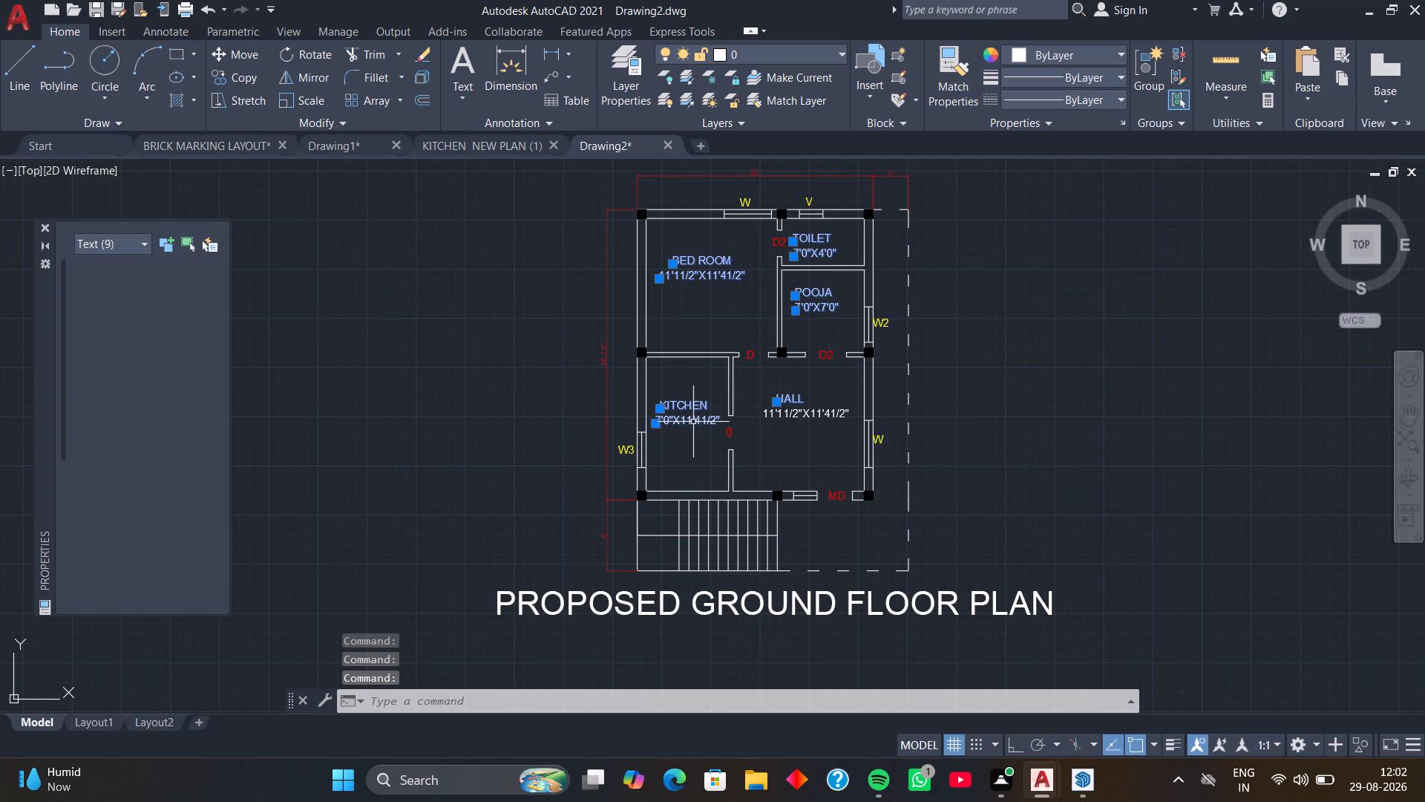
left_click(794, 413)
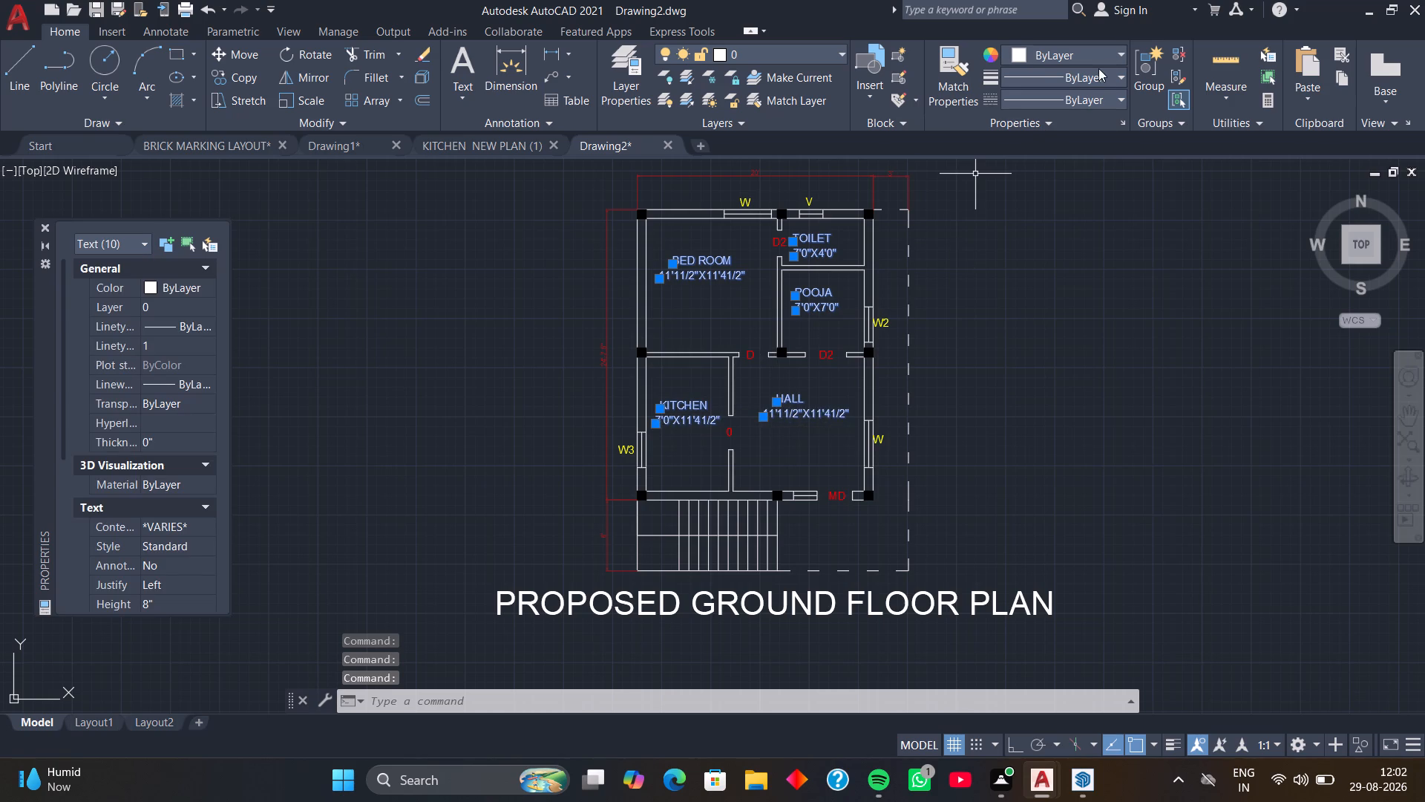
left_click(1120, 55)
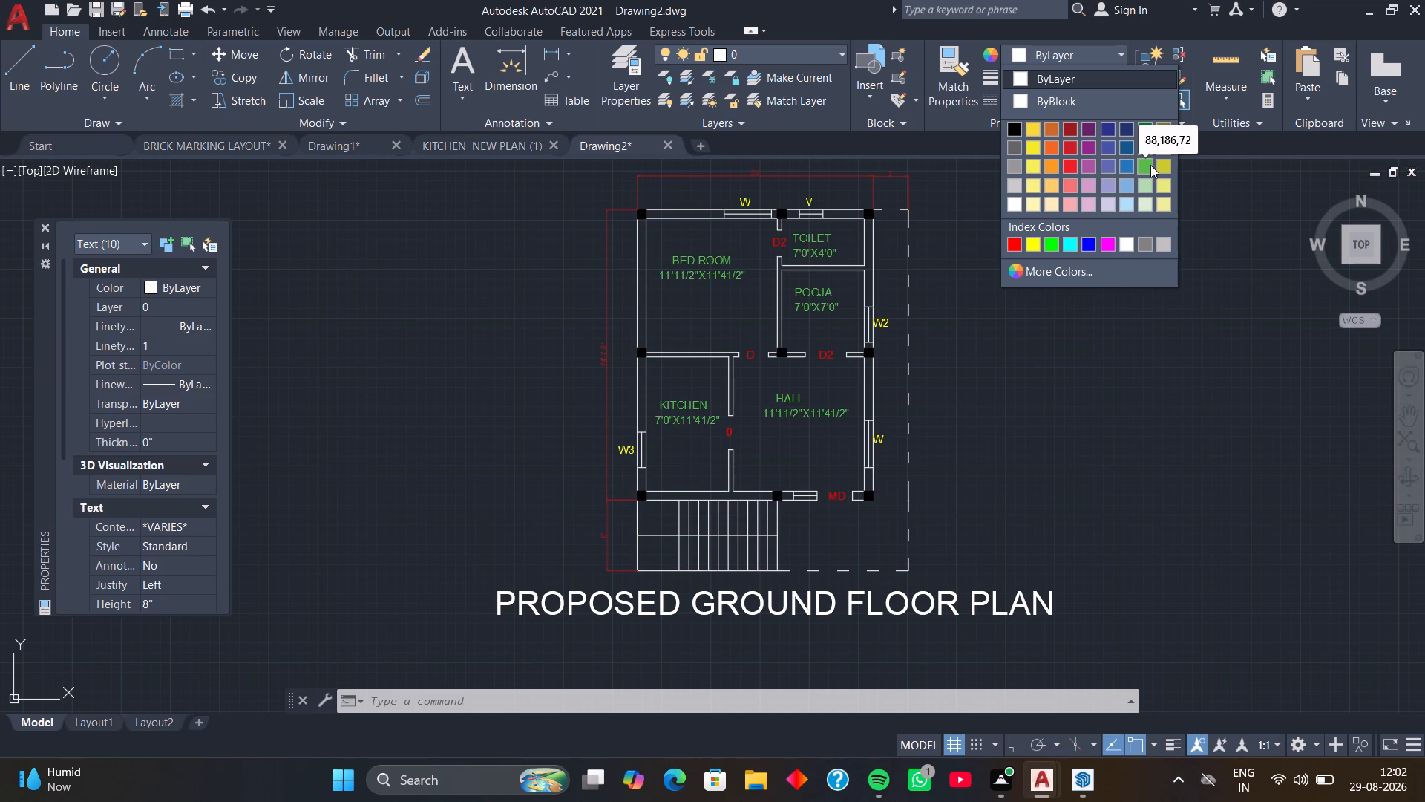
left_click(1049, 250)
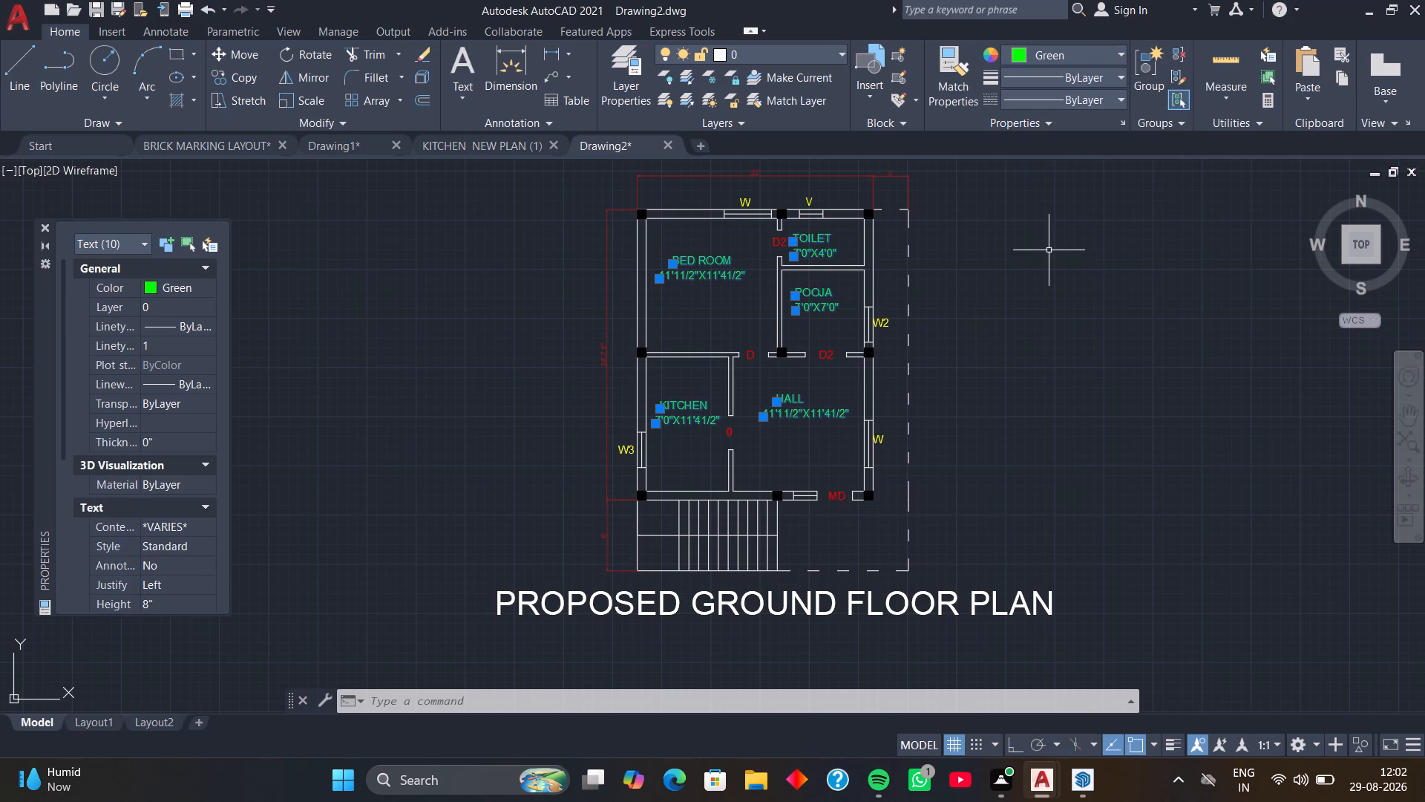
key("Escape")
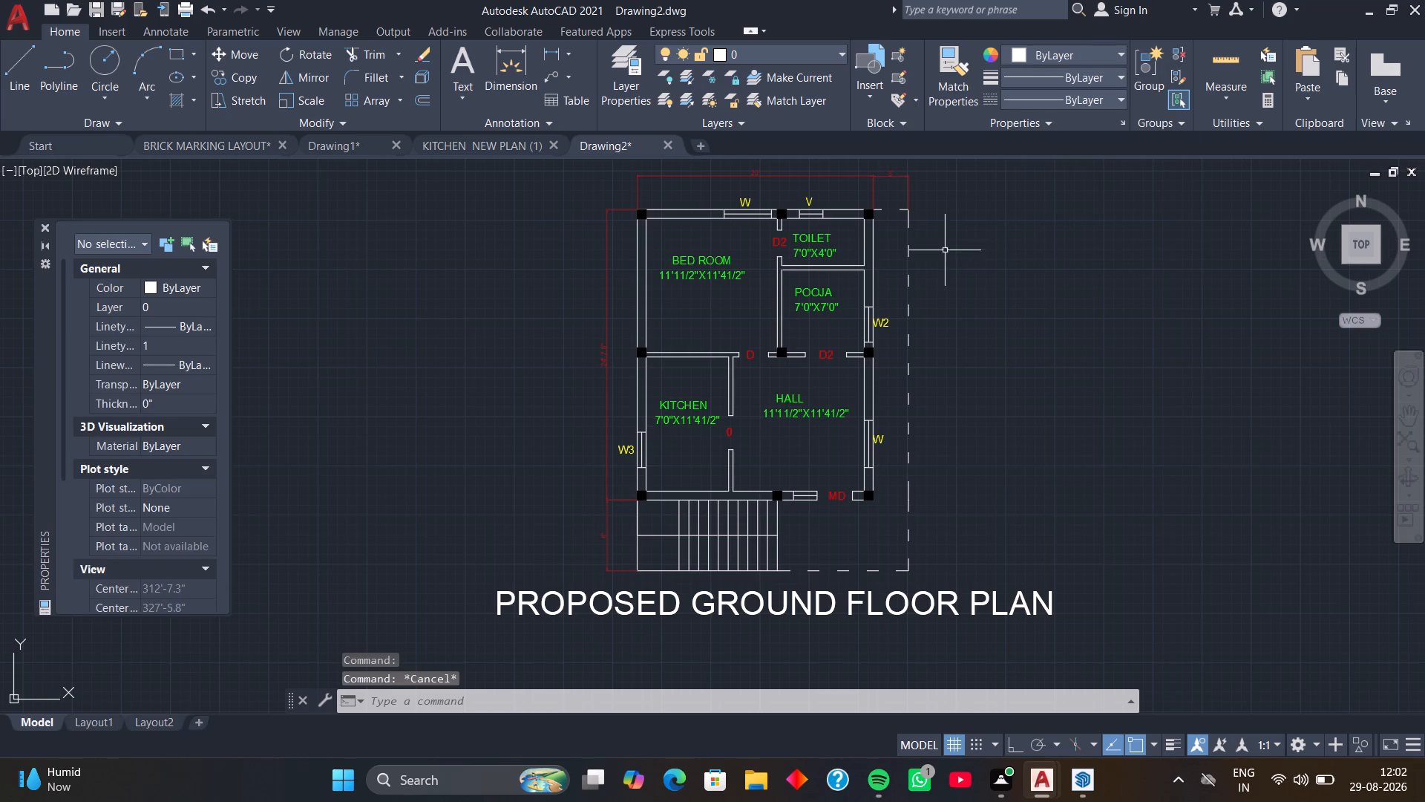
Select the wall lines beside the toilet, pooja and hall, including the short wall next to D2 and the wall end next to MD.
left_click(875, 263)
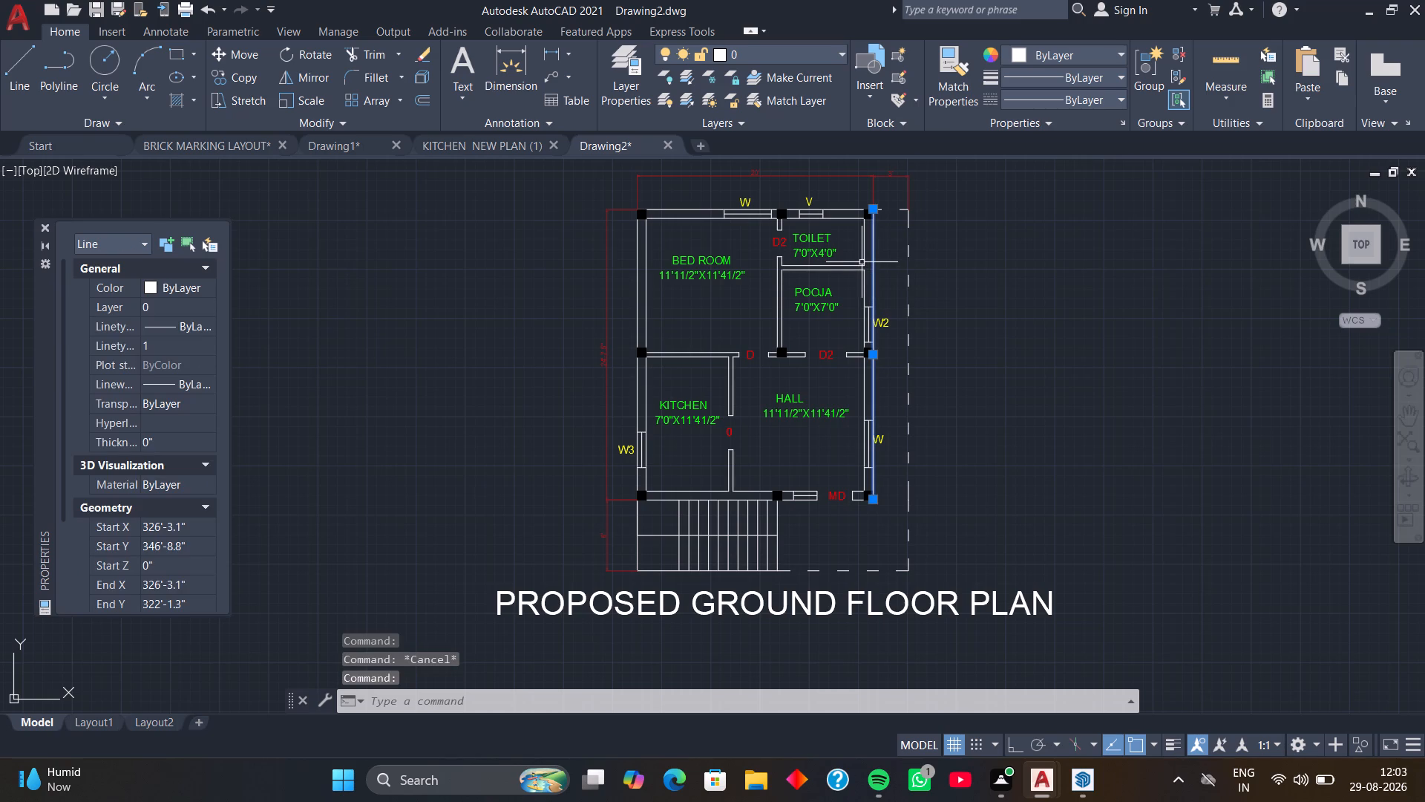
left_click(865, 261)
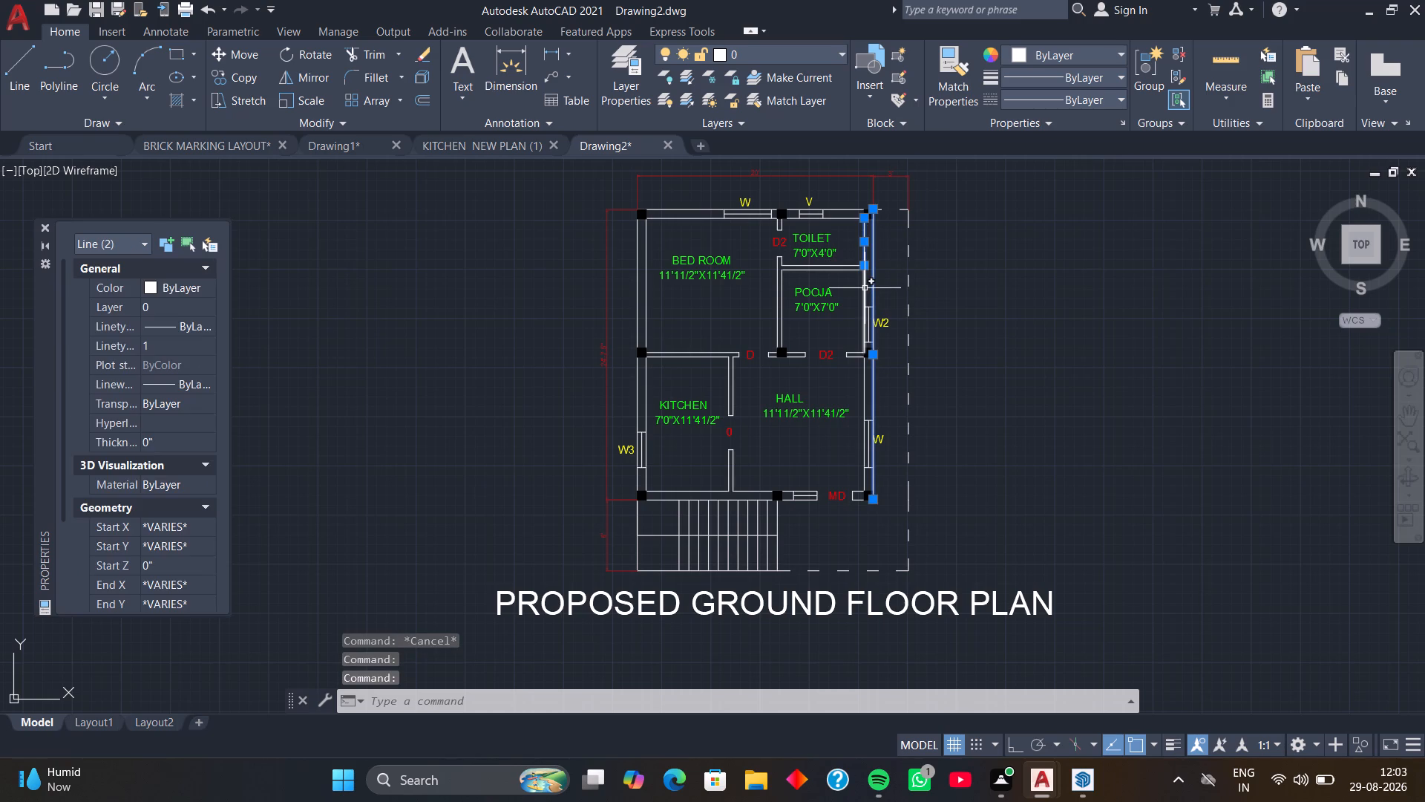
left_click(865, 288)
scroll(851, 345, "up", 2)
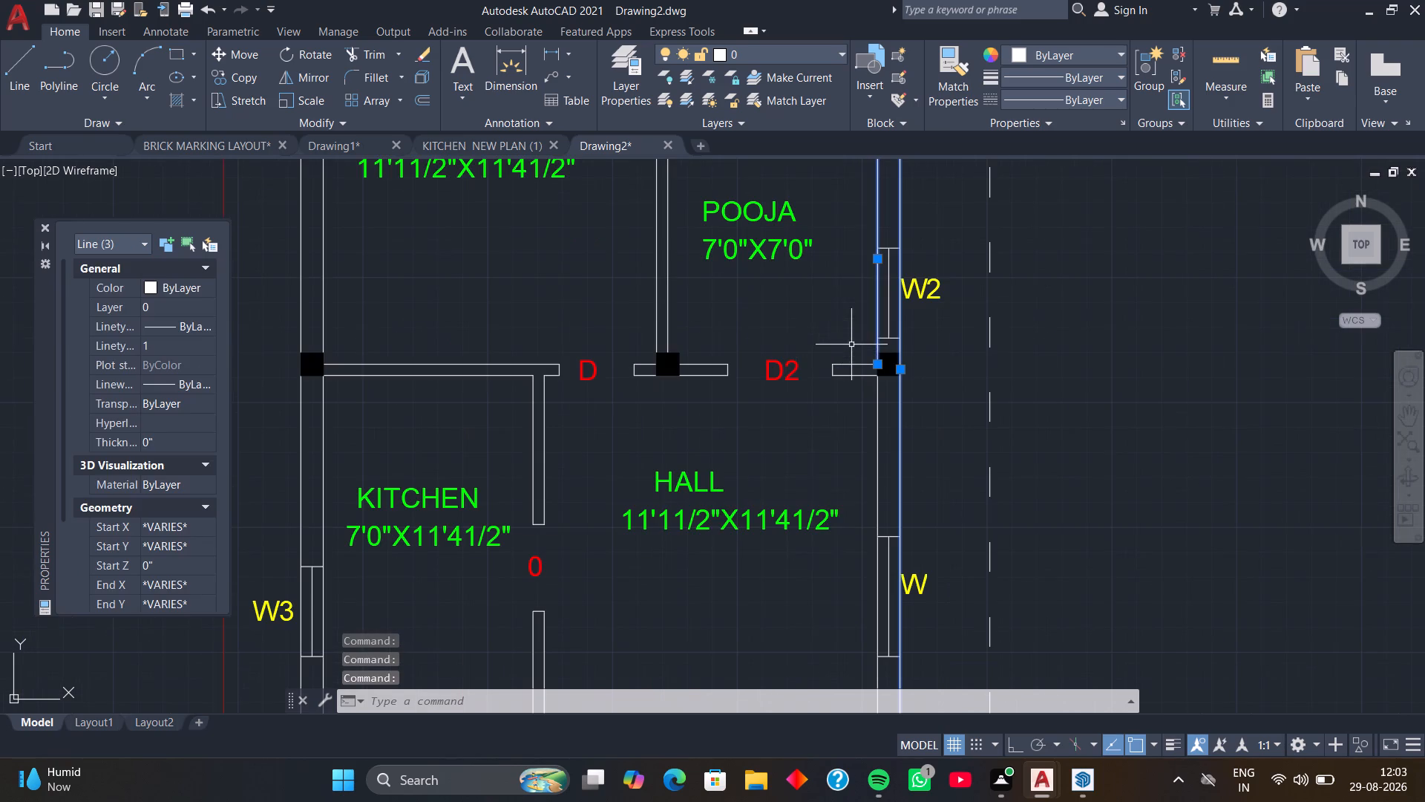
left_click(848, 365)
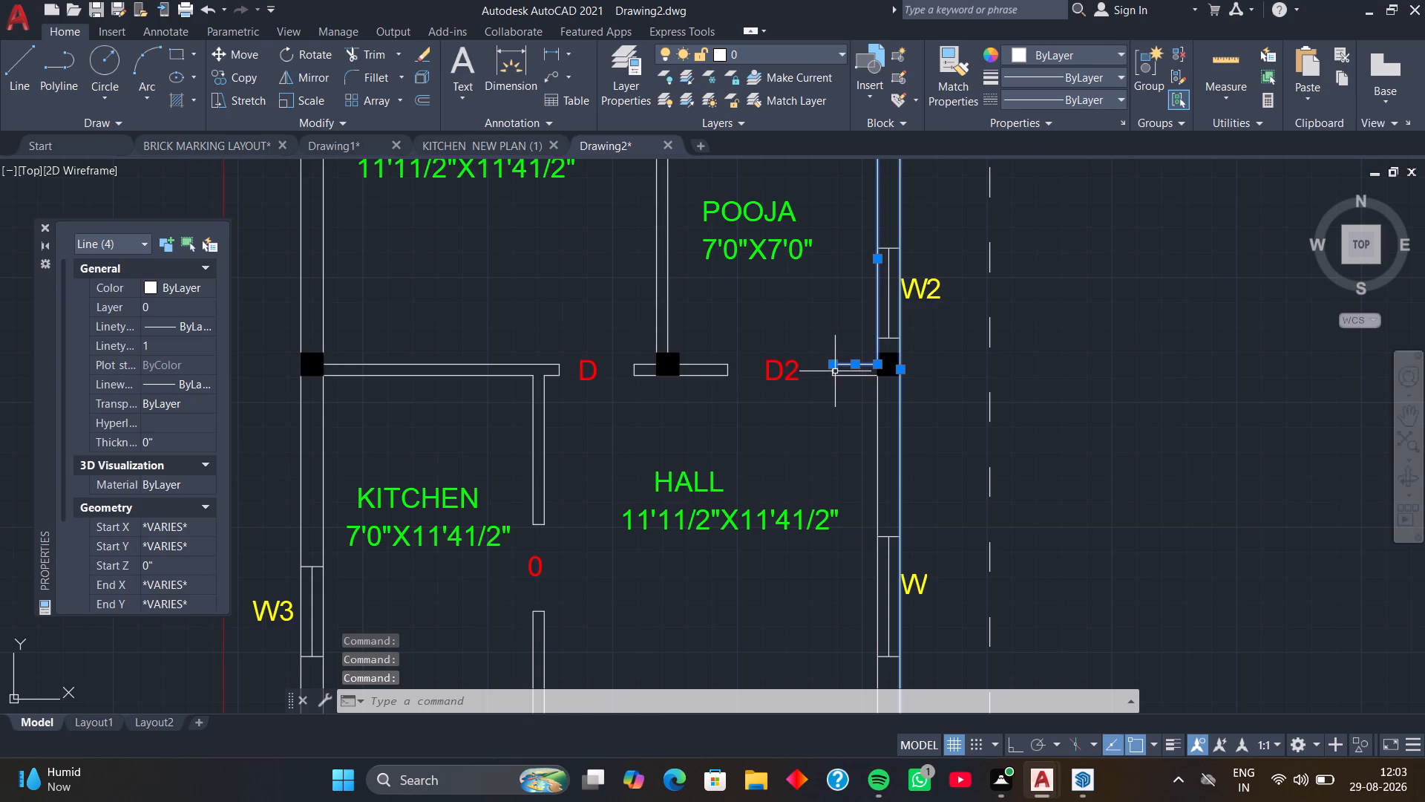
left_click(834, 374)
left_click(859, 376)
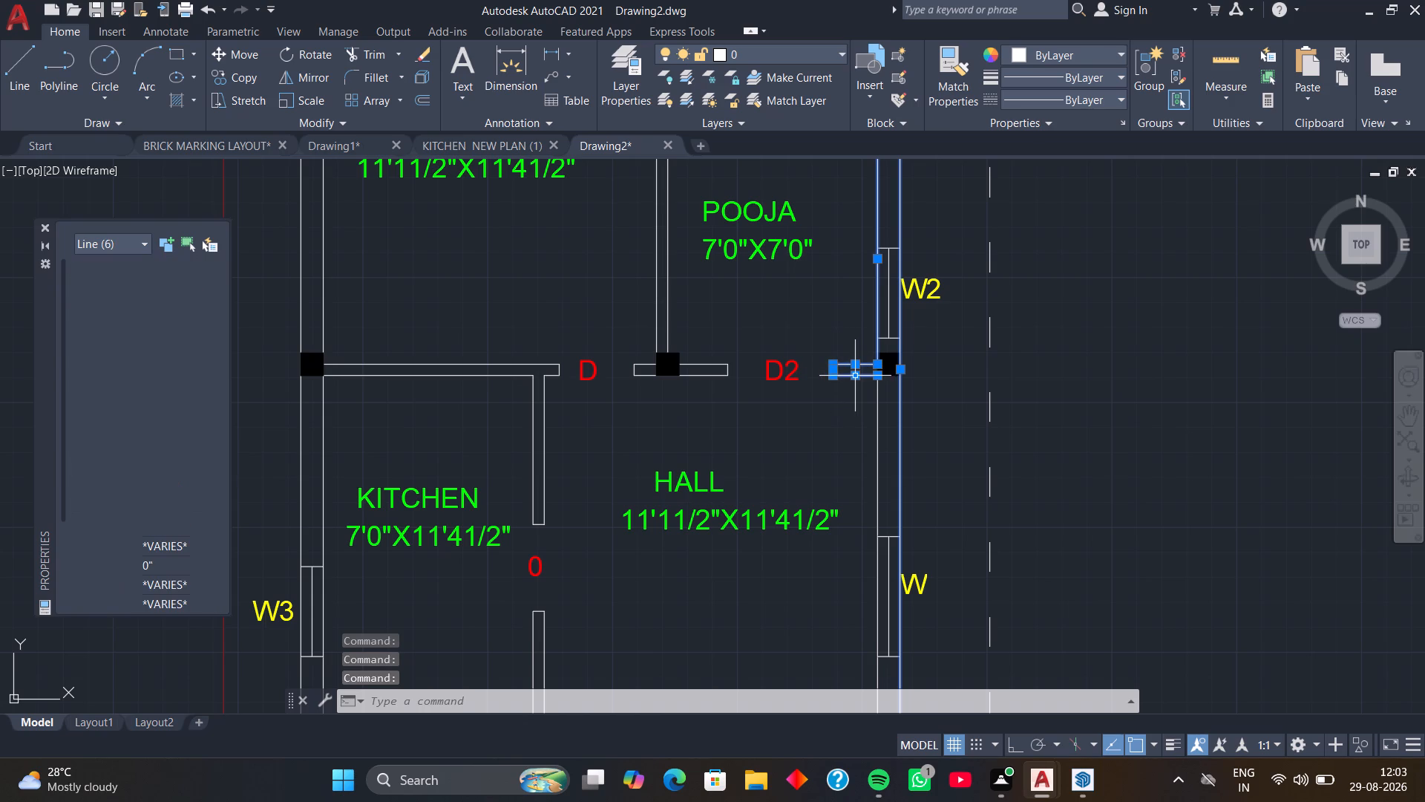
left_click(877, 420)
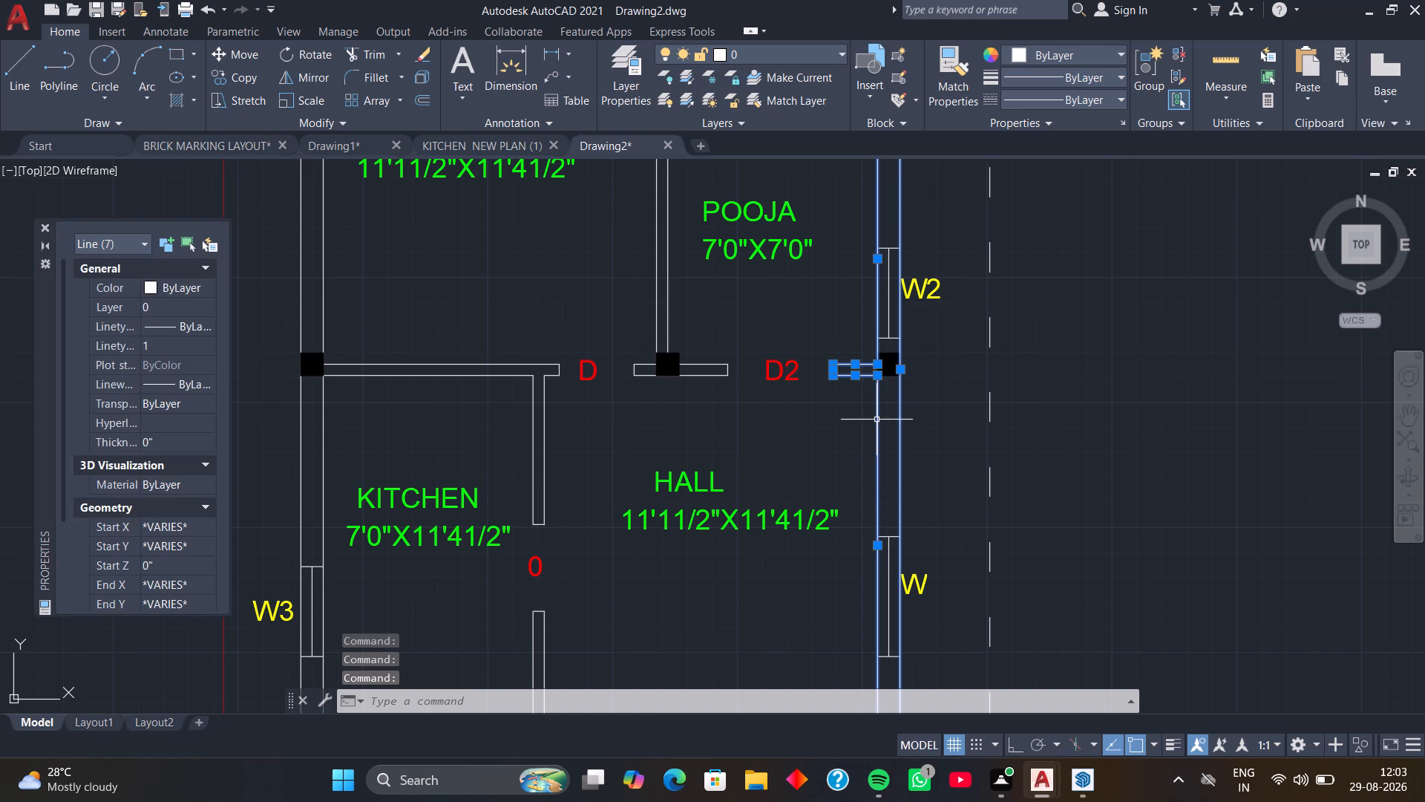
scroll(855, 435, "down", 1)
middle_click_drag(854, 443, 839, 284)
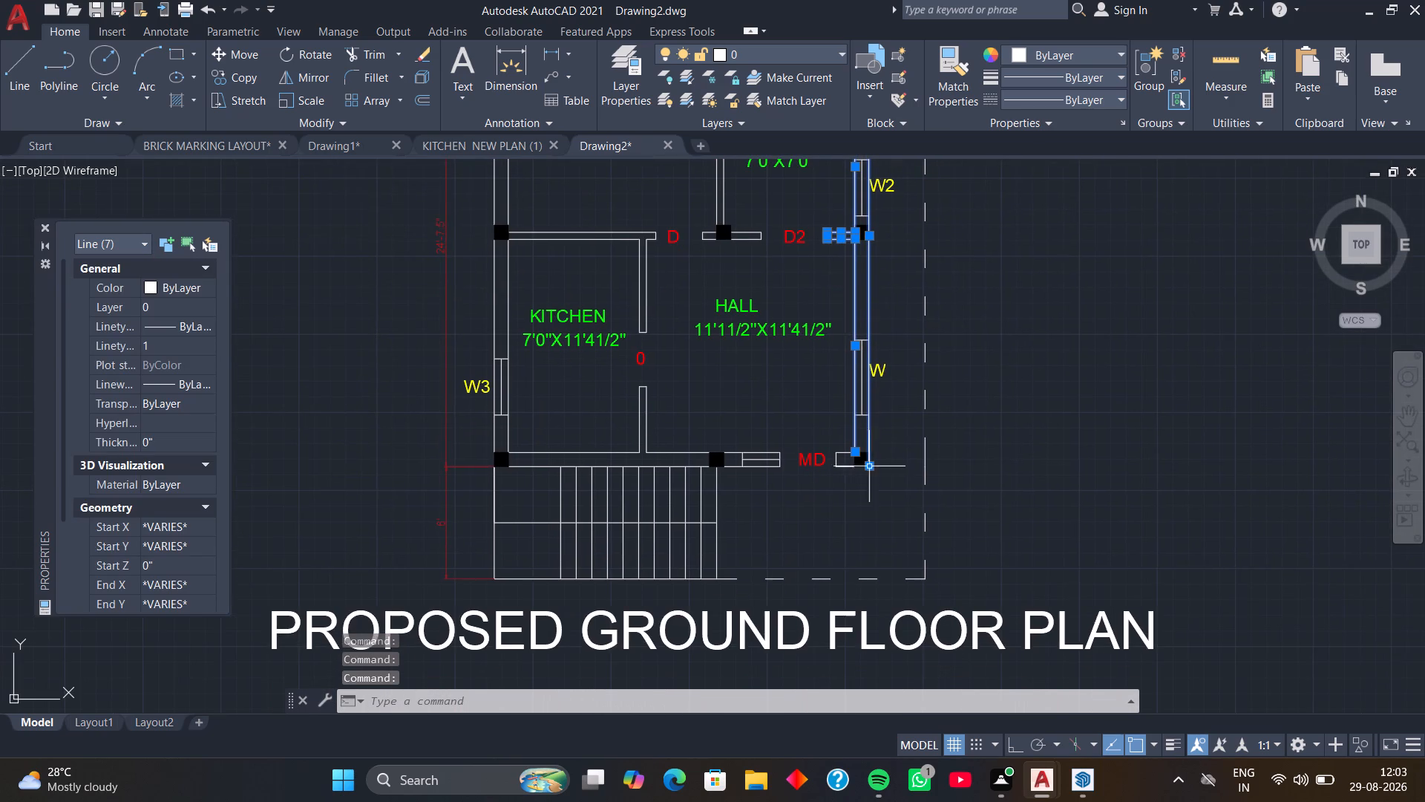
scroll(862, 479, "up", 4)
middle_click_drag(835, 468, 874, 461)
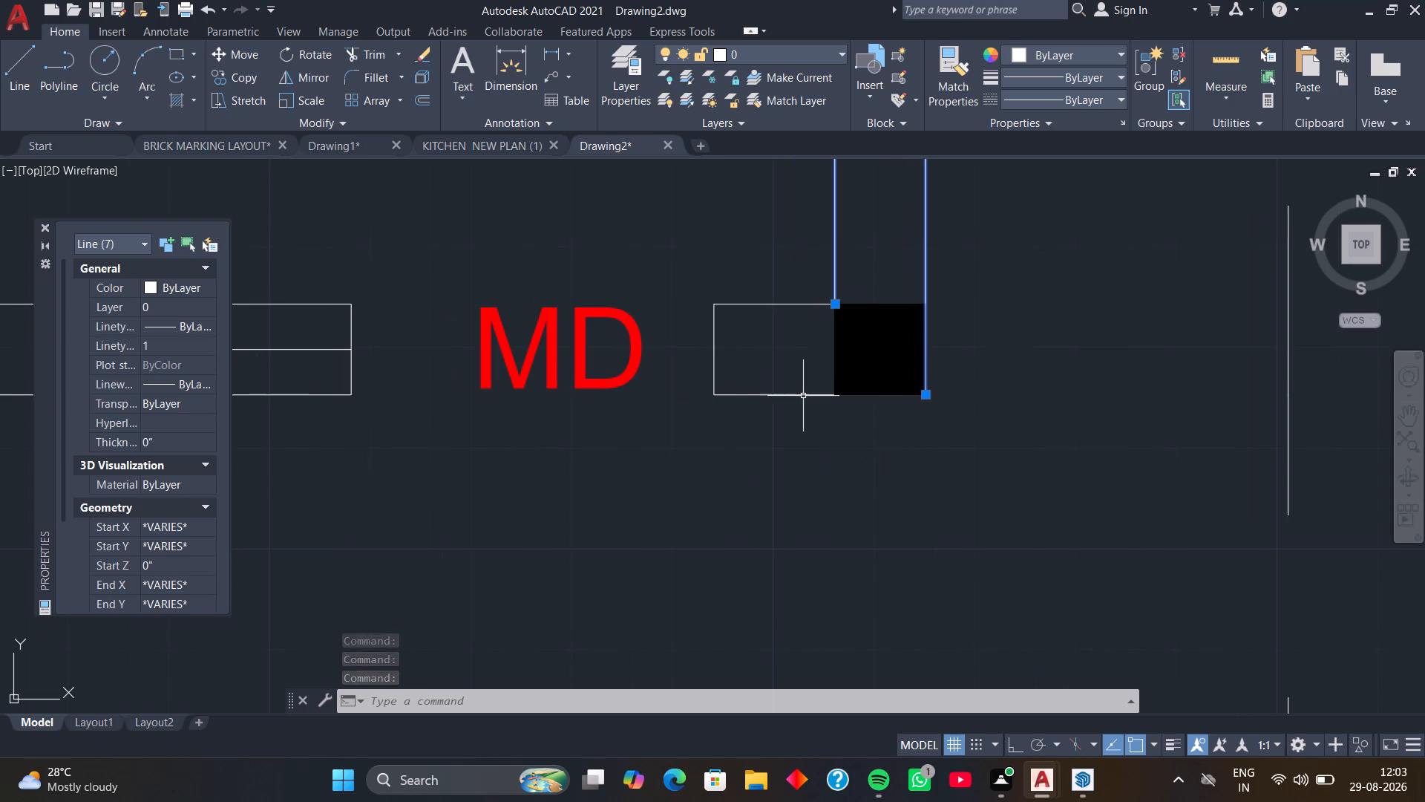
left_click(803, 397)
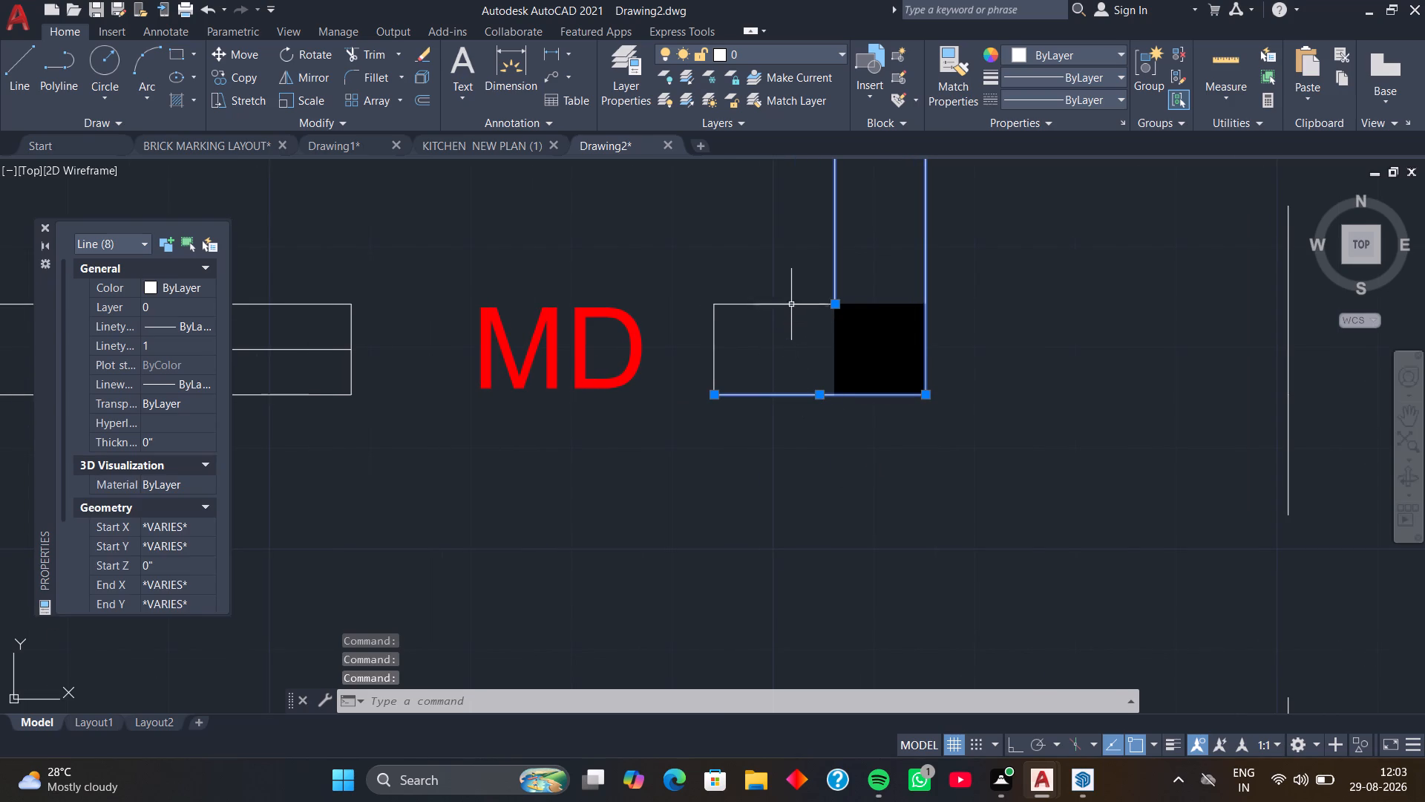
left_click(791, 304)
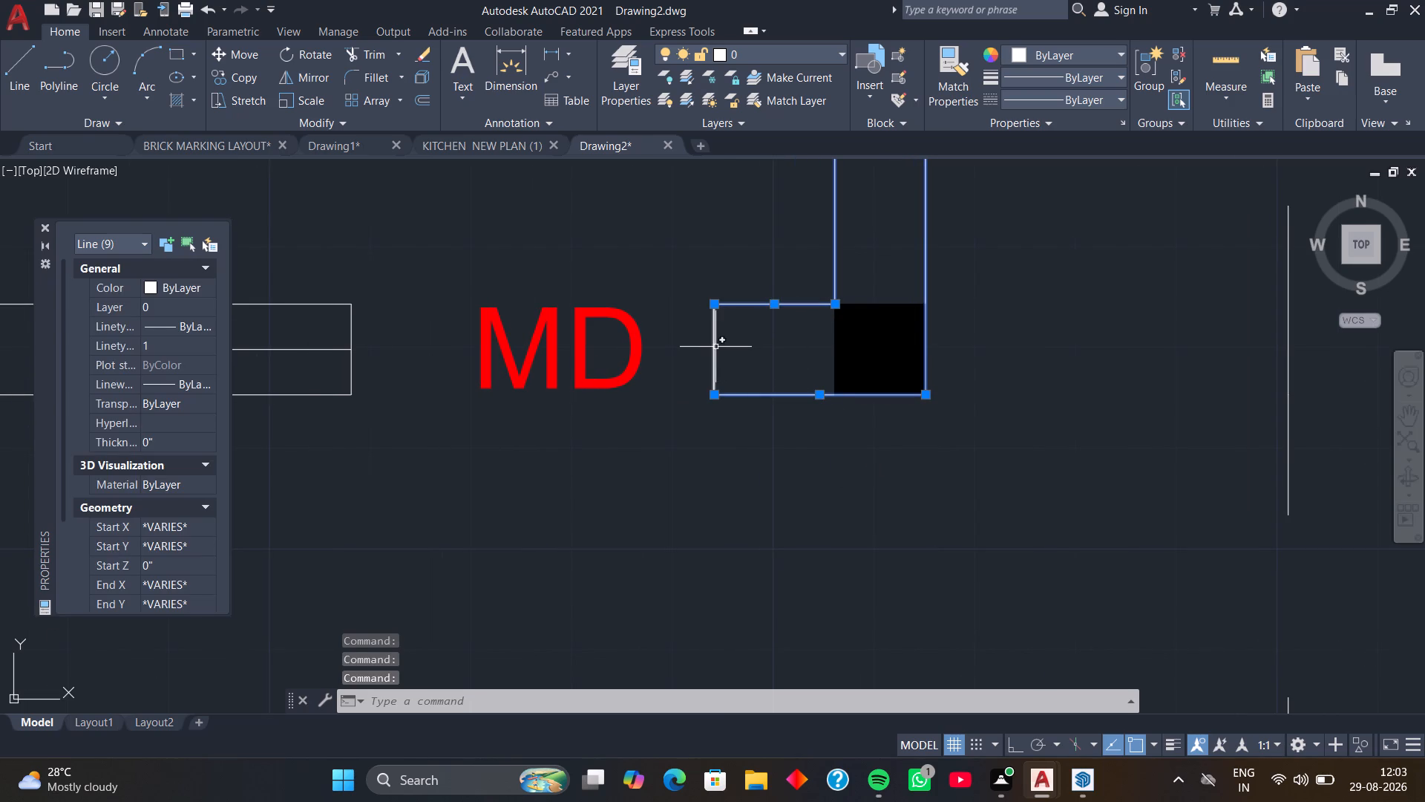
left_click(715, 347)
Add the kitchen's partition walls around opening 0, its wall shared with the bedroom, and its outer W3-side wall lines to the selection.
scroll(707, 397, "down", 3)
middle_click_drag(692, 318, 899, 377)
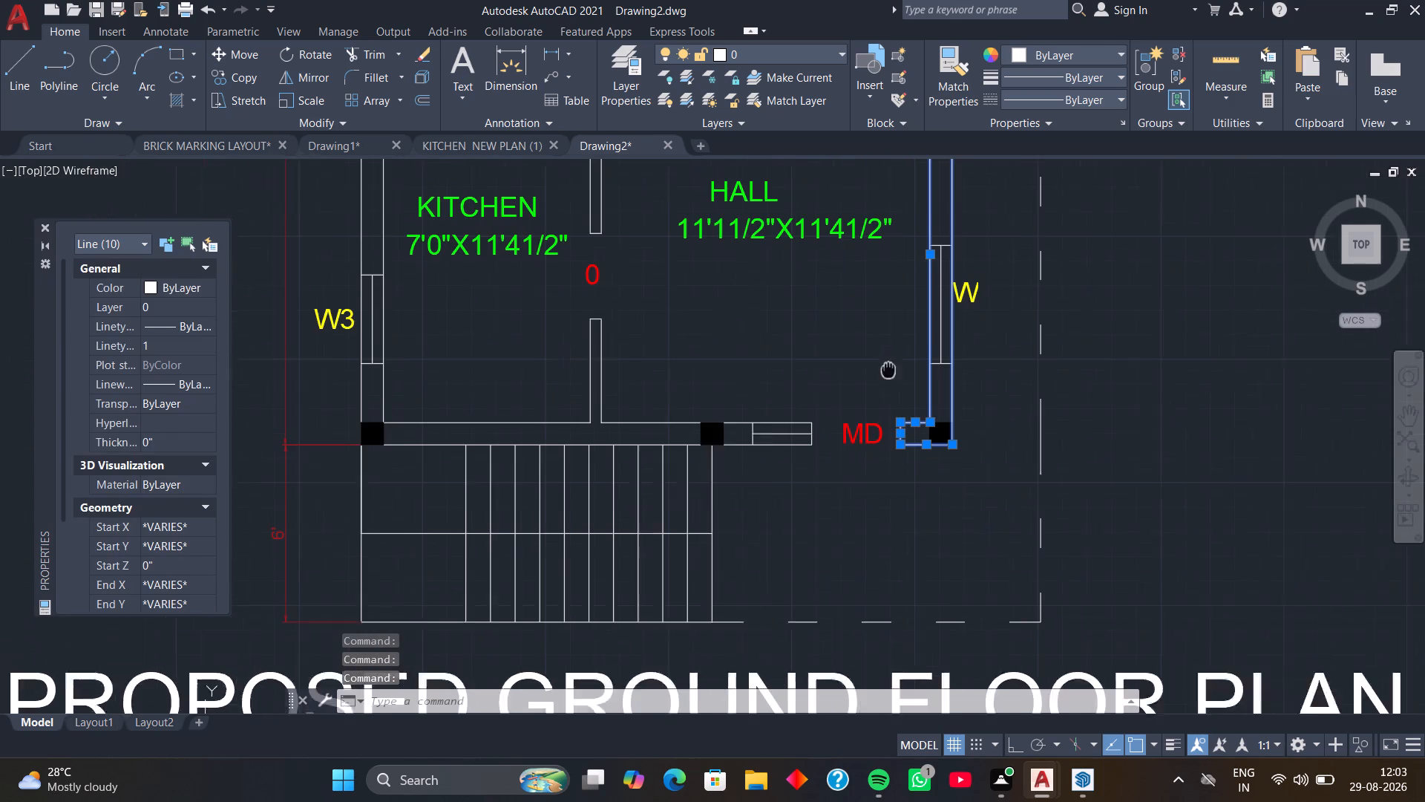
middle_click_drag(795, 379, 849, 398)
left_click_drag(700, 327, 698, 336)
left_click(639, 380)
middle_click_drag(721, 267, 729, 281)
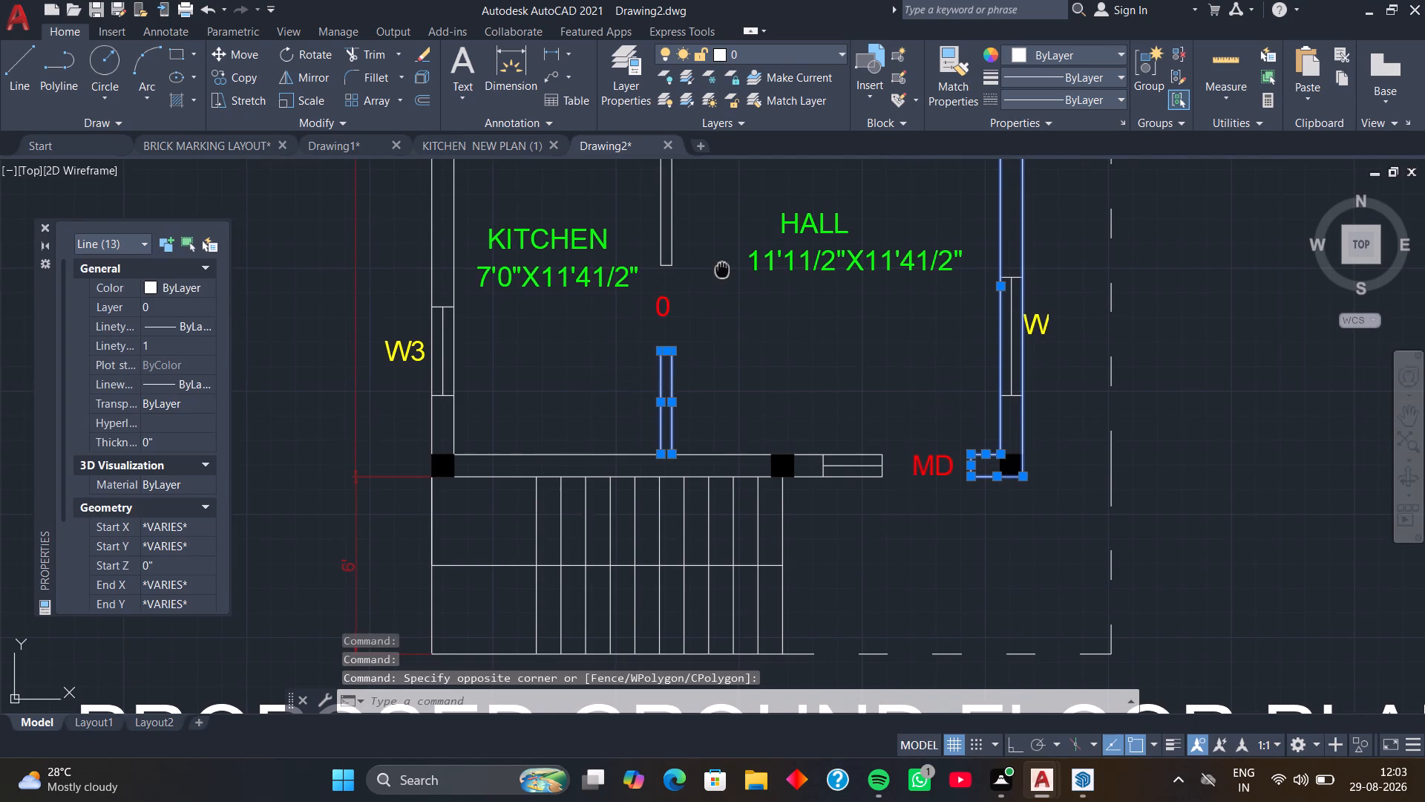
middle_click_drag(729, 281, 774, 440)
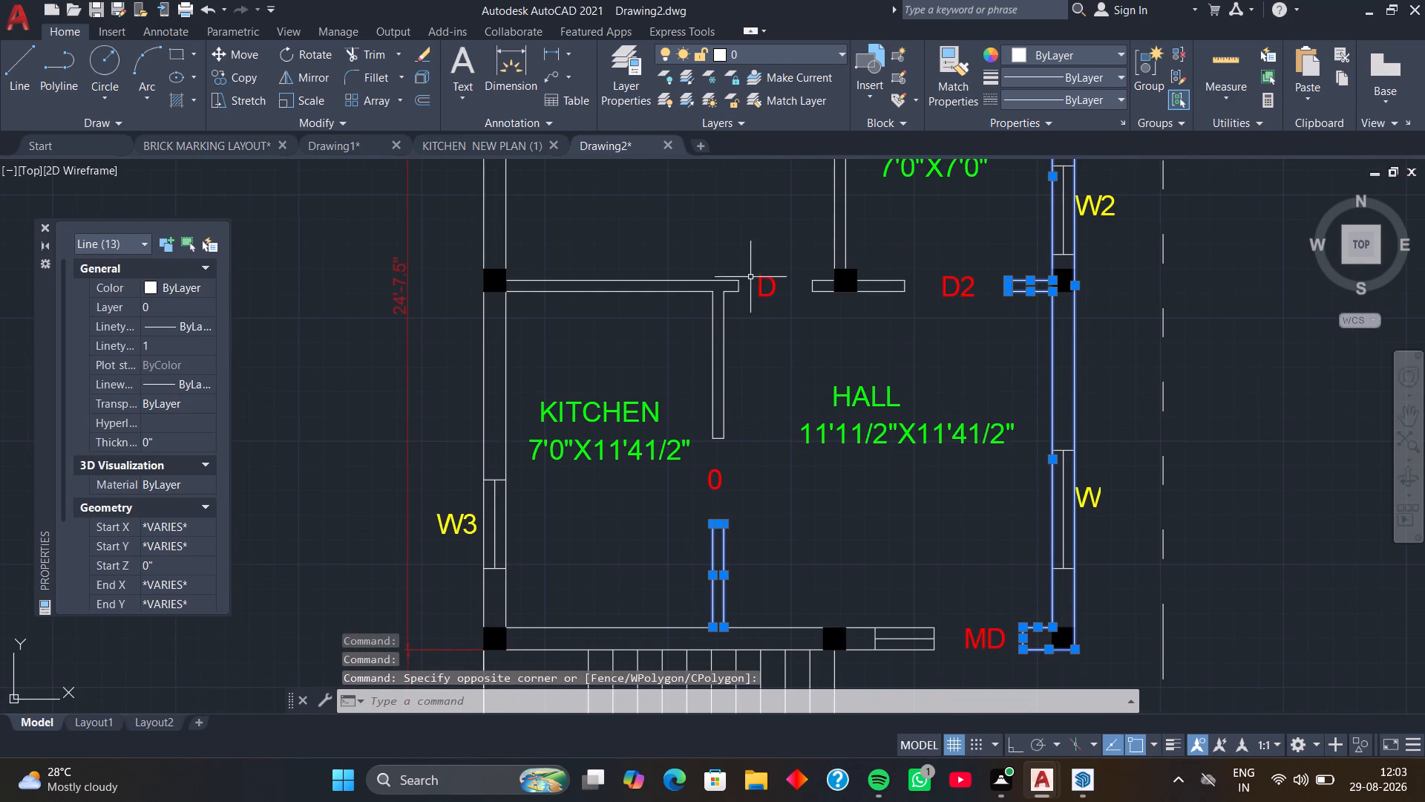
left_click(747, 258)
left_click(689, 336)
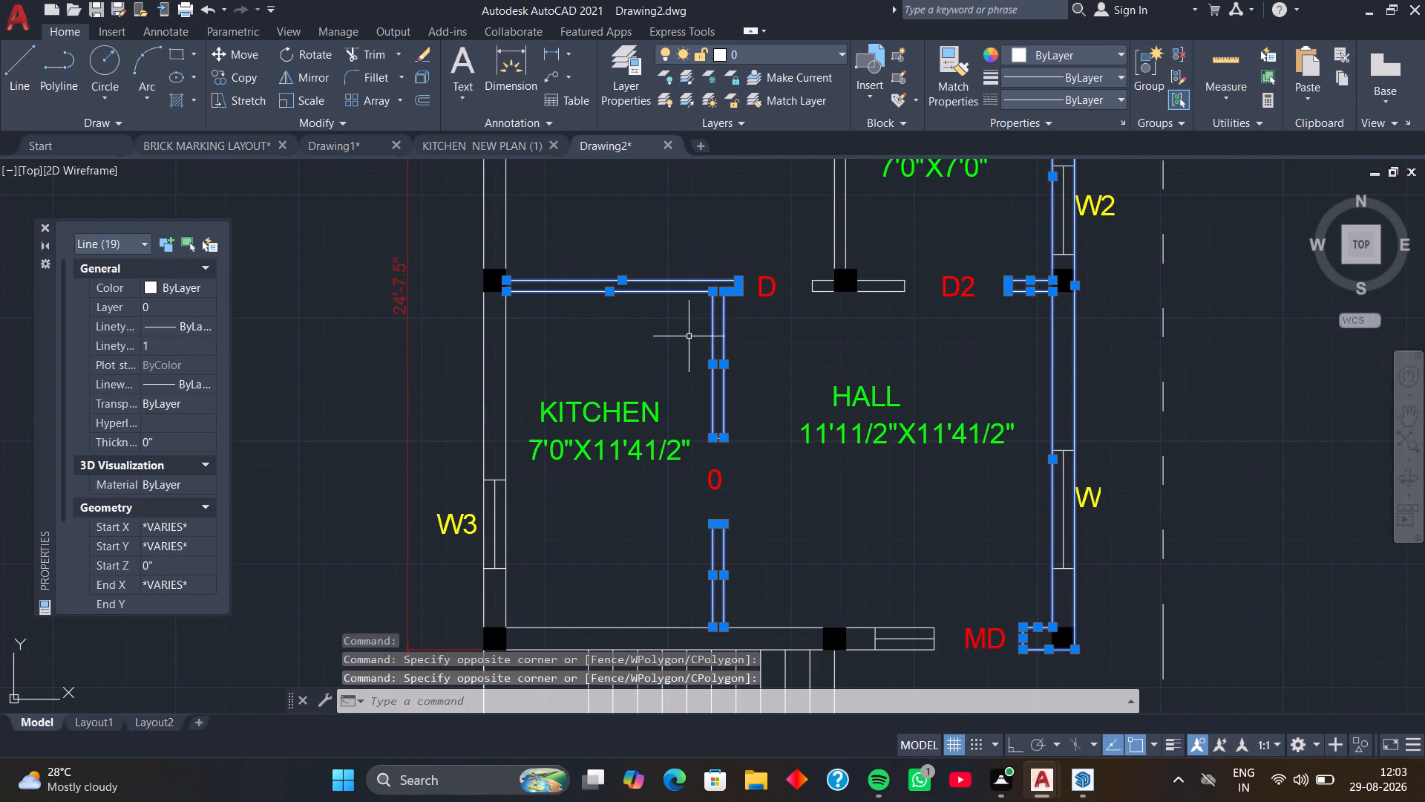
scroll(604, 330, "down", 1)
left_click(566, 326)
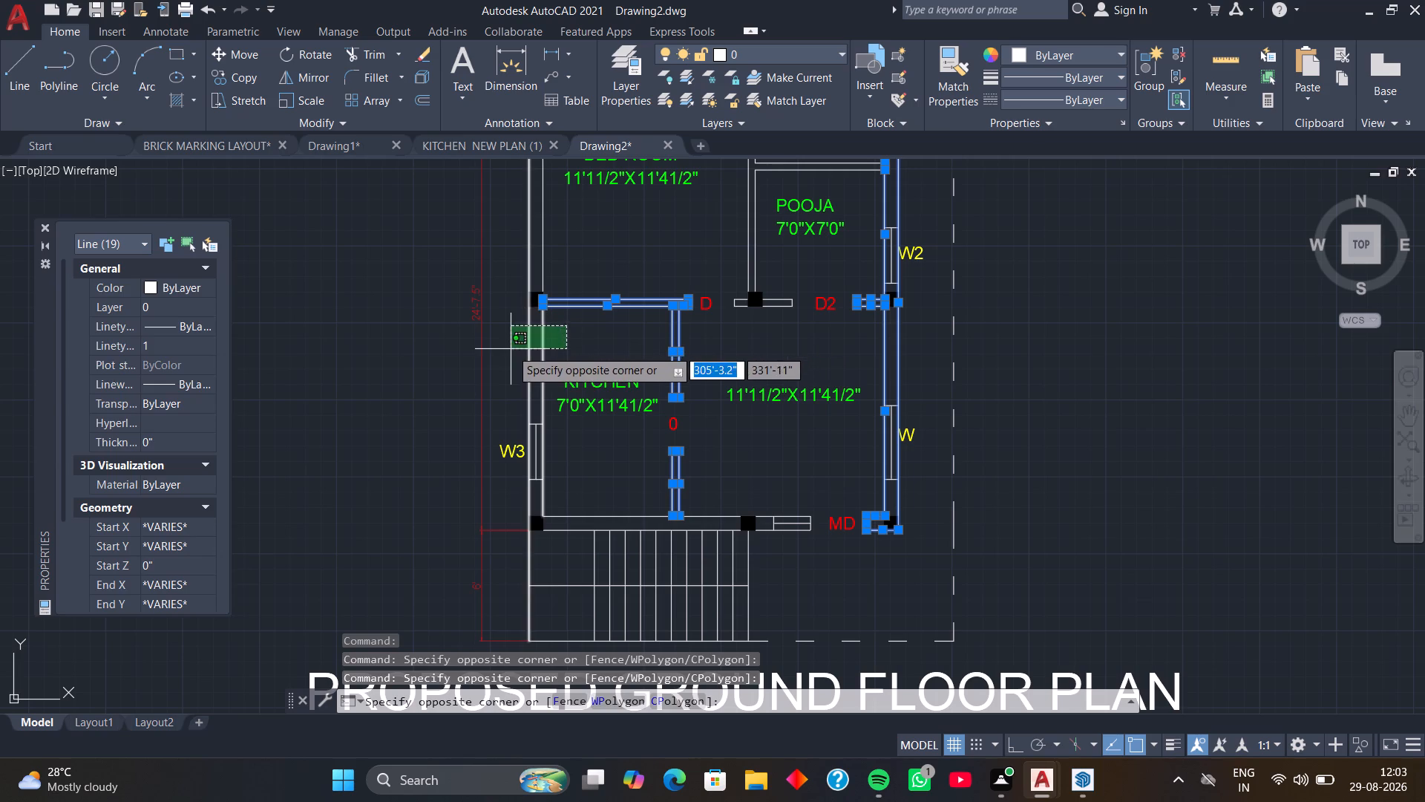
left_click(511, 349)
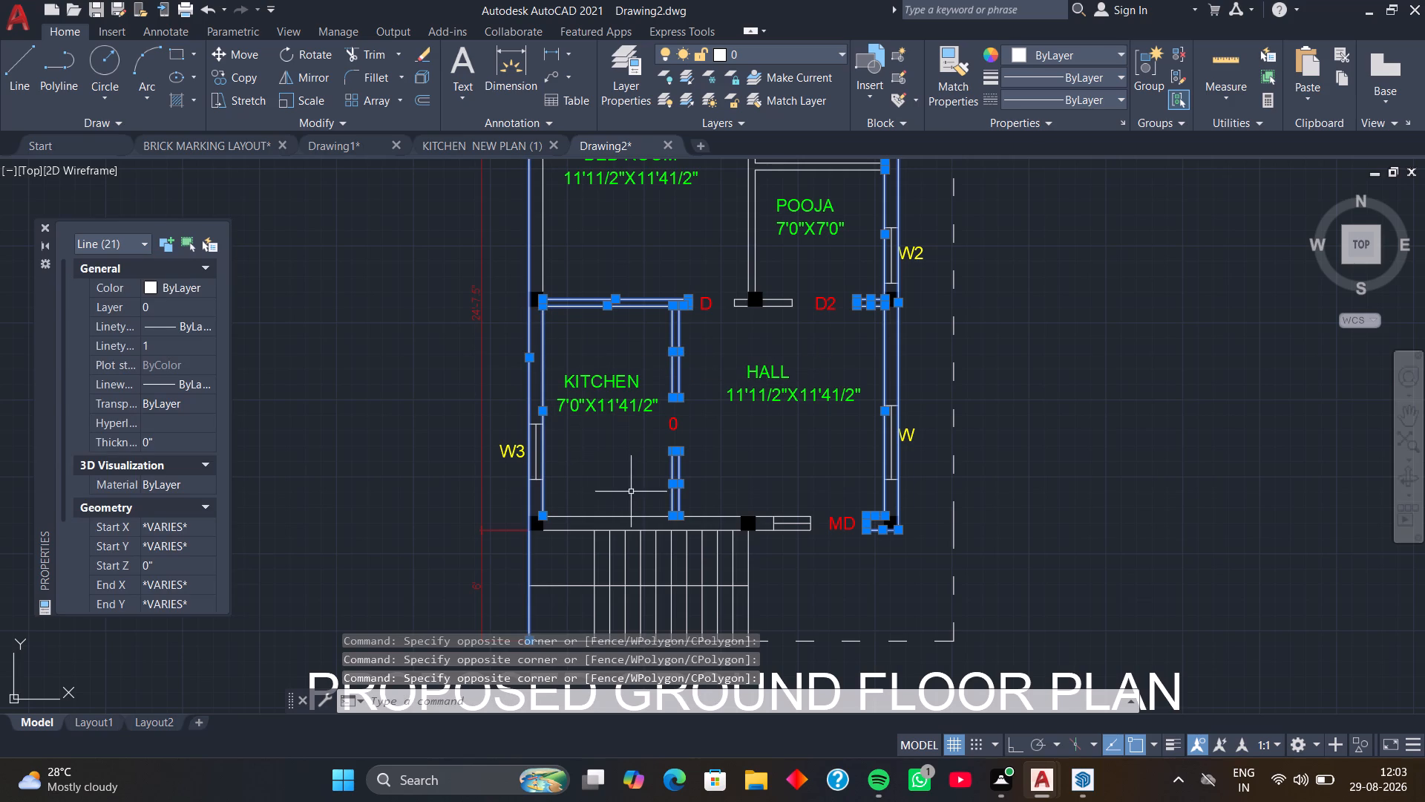
Add the wall lines between the kitchen and hall and the staircase, up to the end line at MD, to the selection.
middle_click_drag(624, 483, 640, 348)
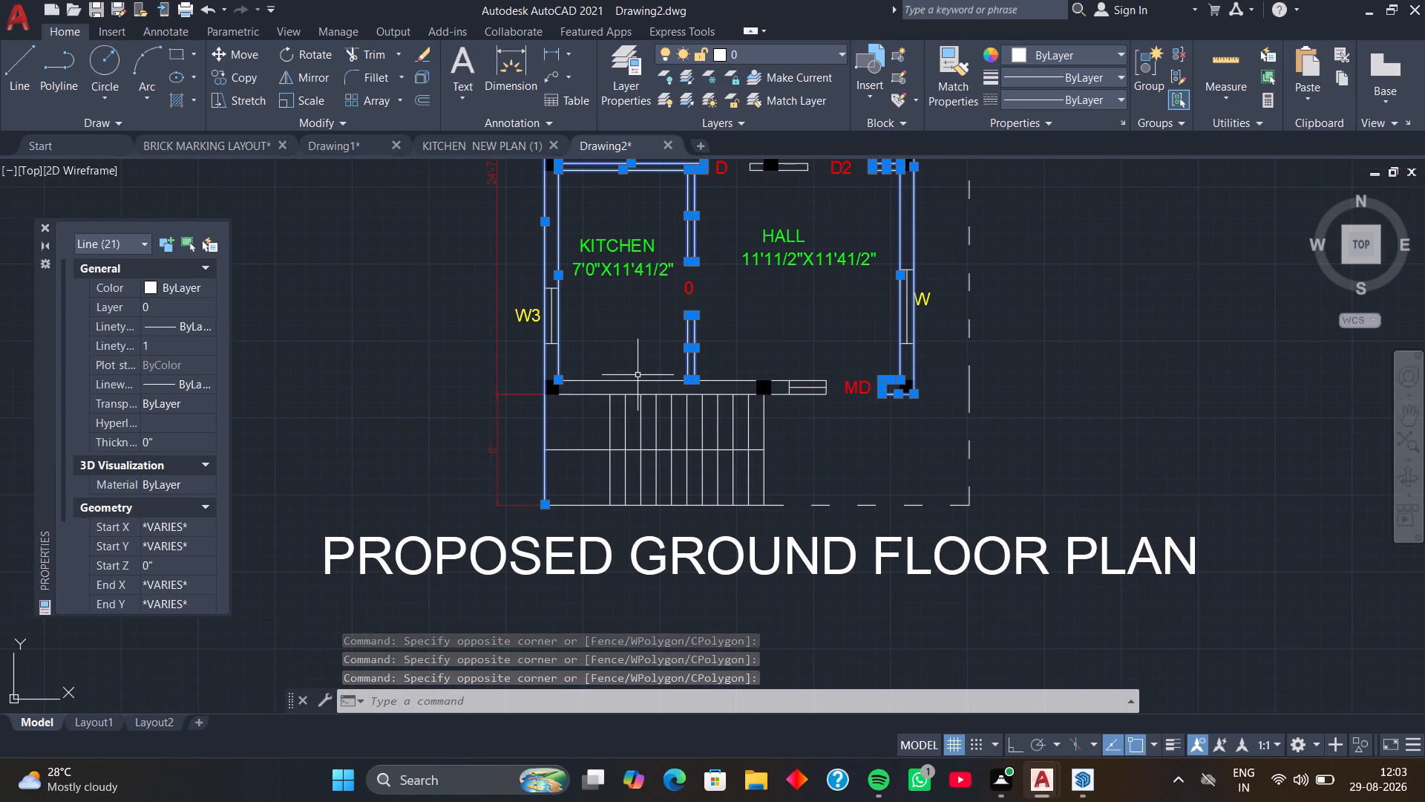
left_click(638, 381)
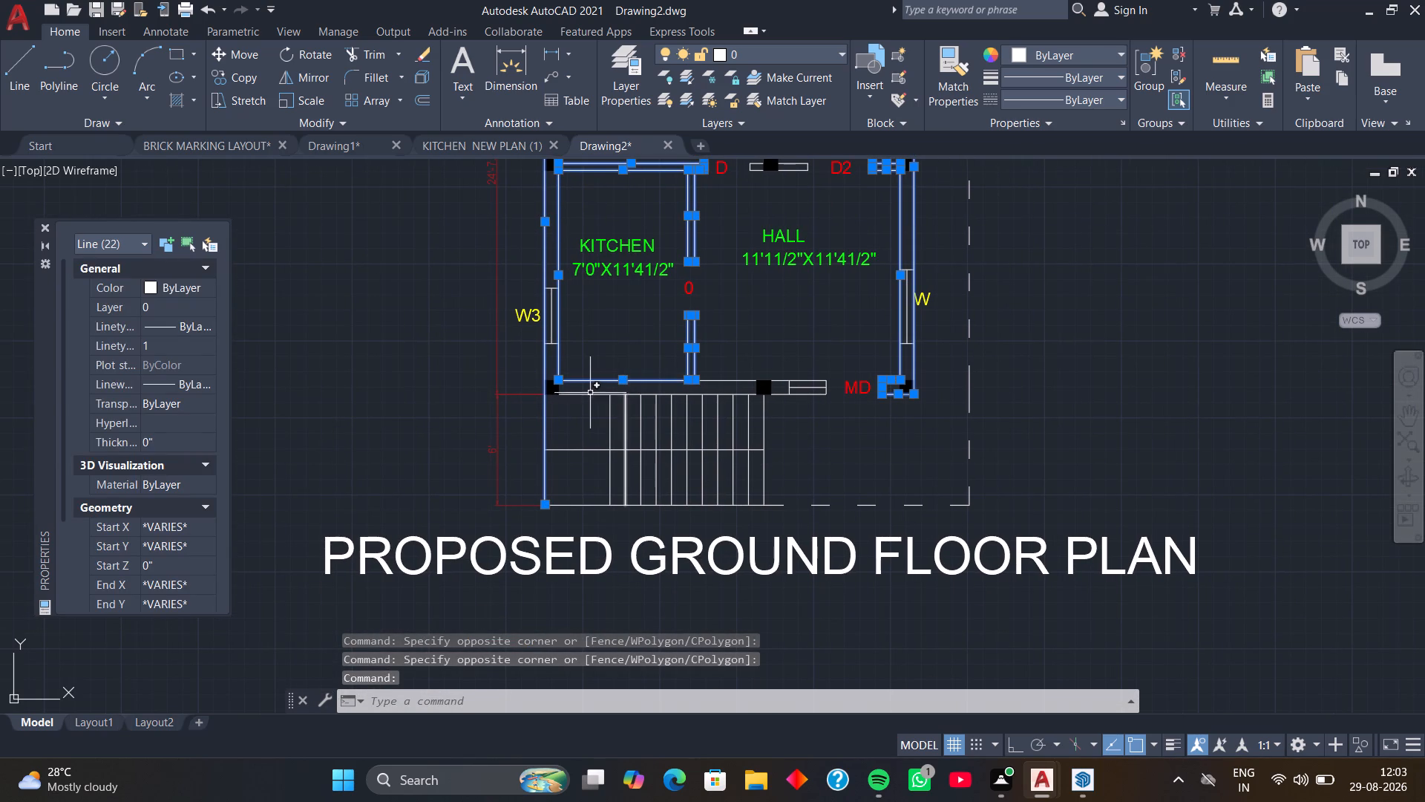
left_click(588, 396)
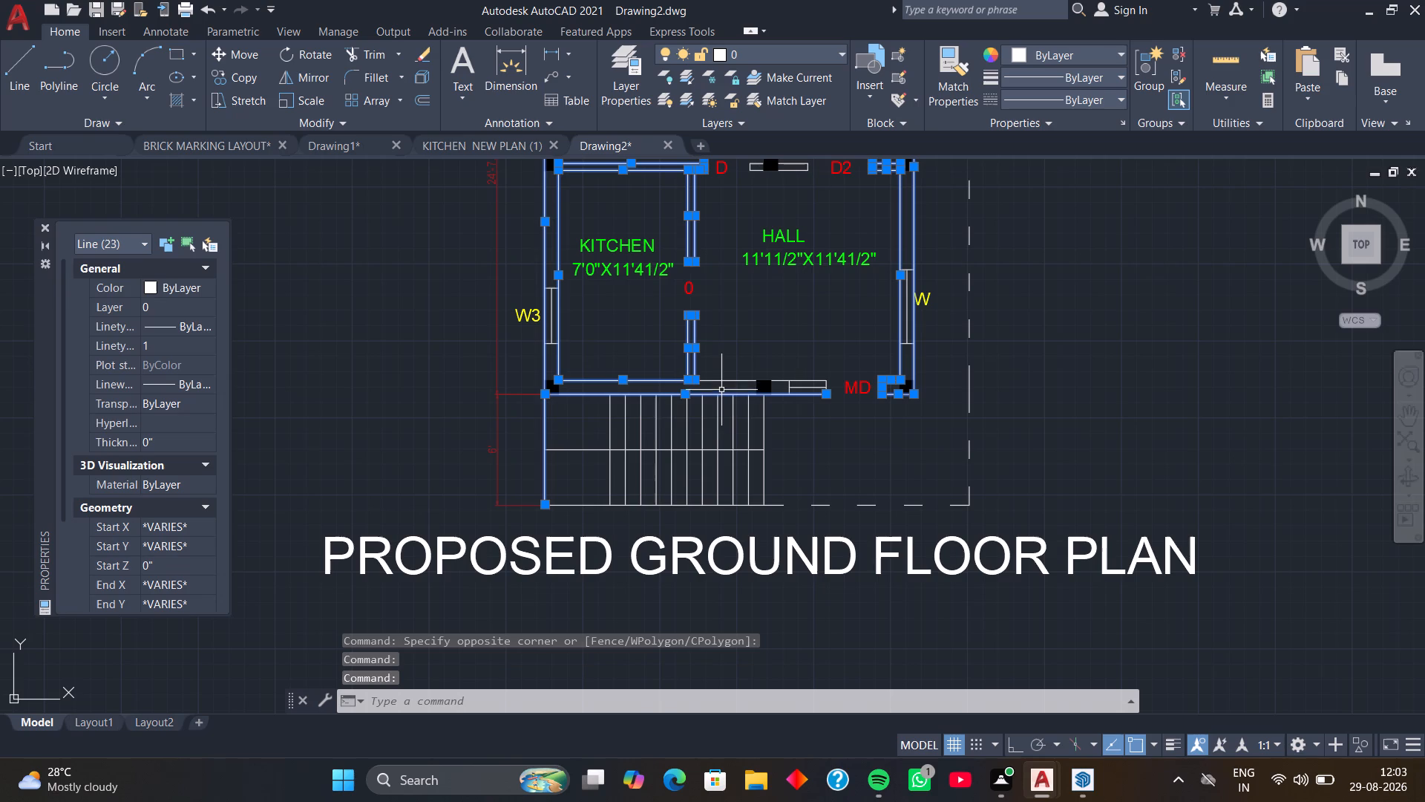
left_click(723, 381)
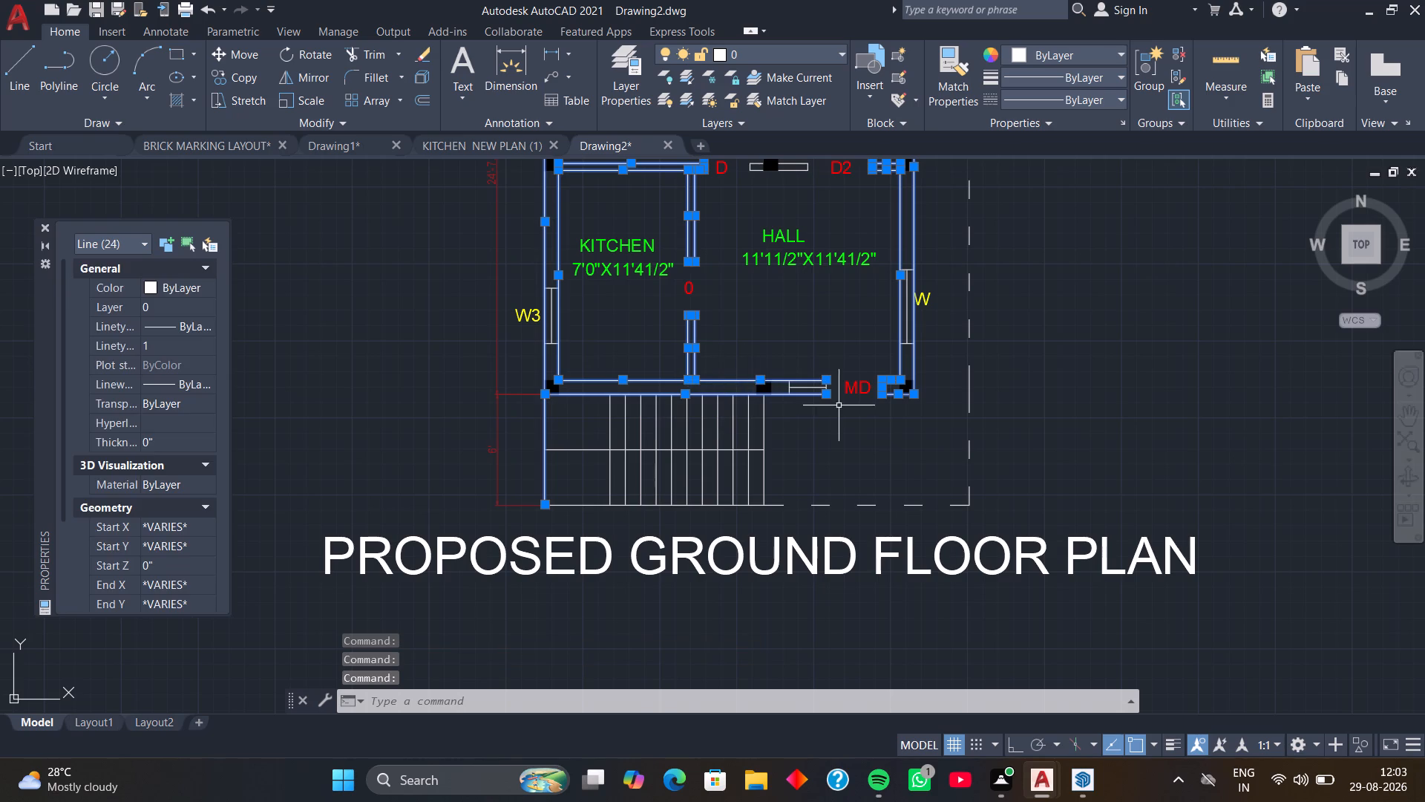
scroll(841, 400, "up", 4)
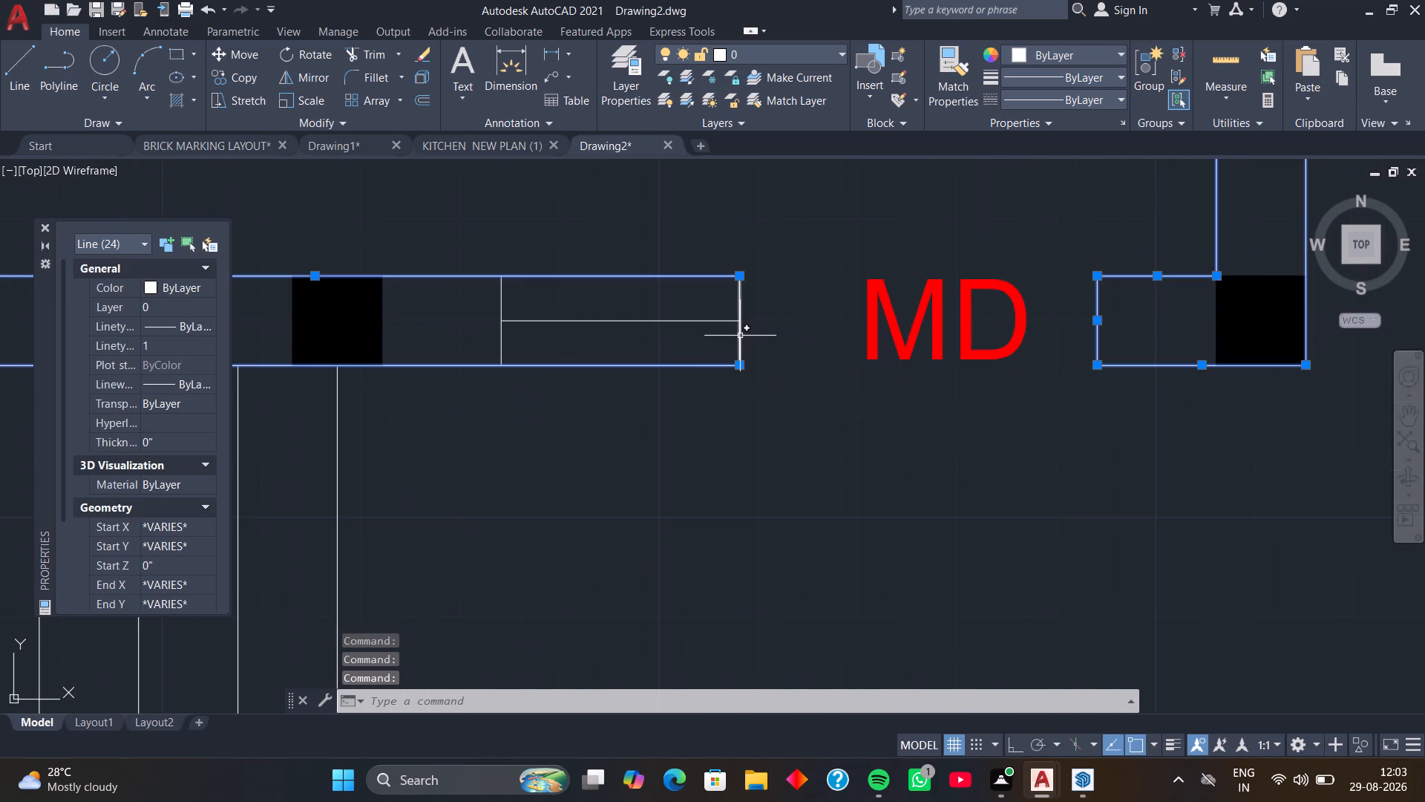
left_click(740, 336)
Add the pooja-bedroom partition lines and the short wall outline between D and D2 to the selection.
scroll(826, 383, "down", 3)
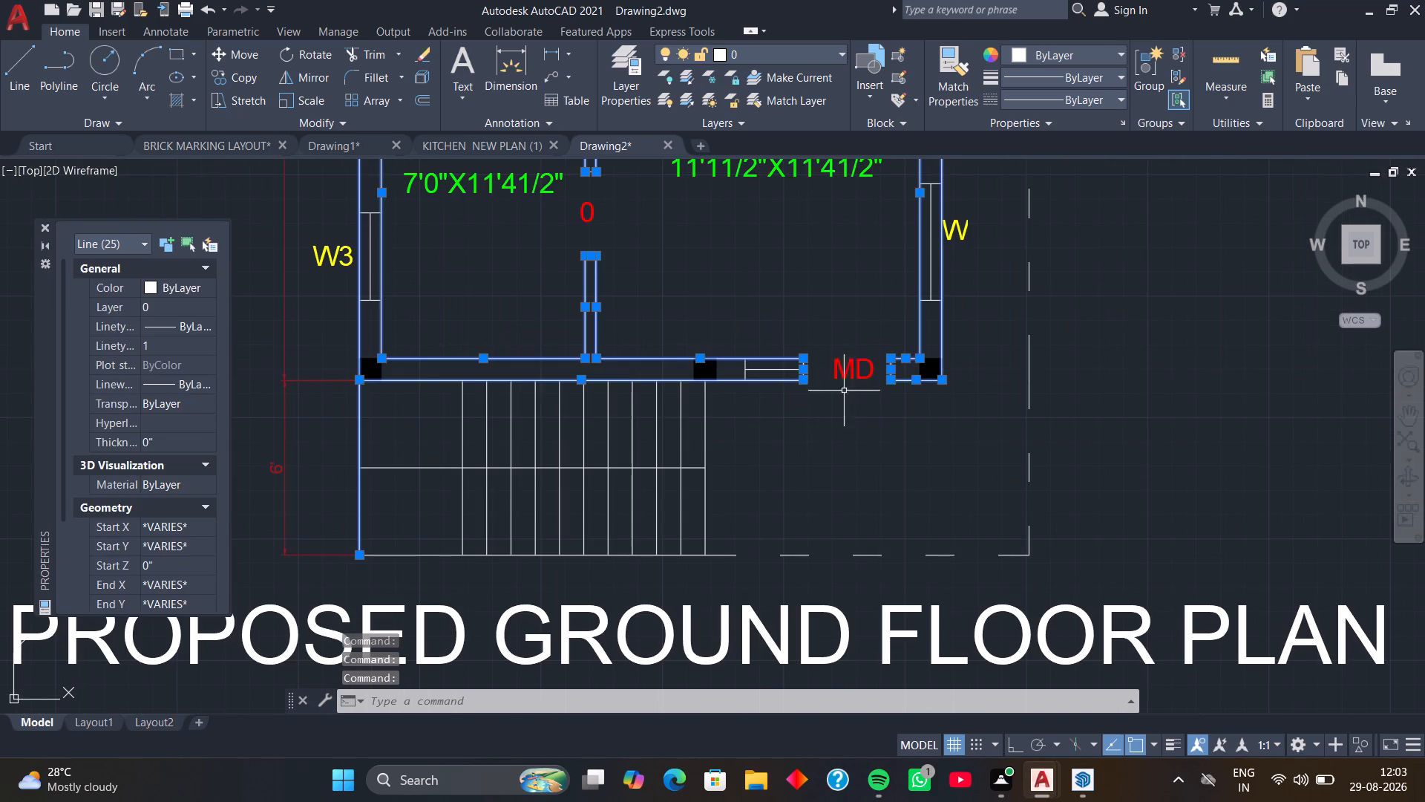
scroll(765, 298, "down", 2)
middle_click_drag(759, 273, 794, 369)
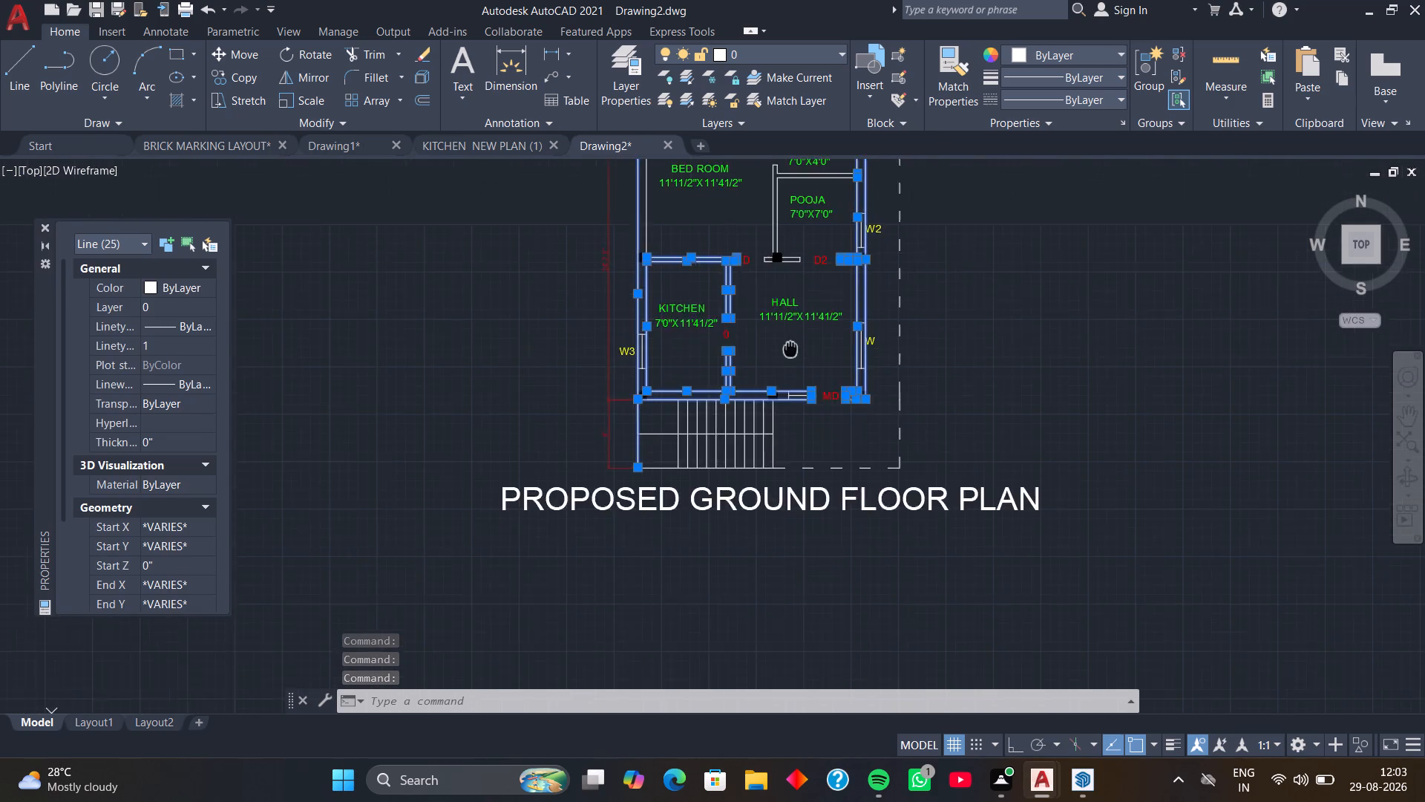
middle_click_drag(794, 369, 797, 486)
scroll(787, 368, "up", 3)
left_click(787, 368)
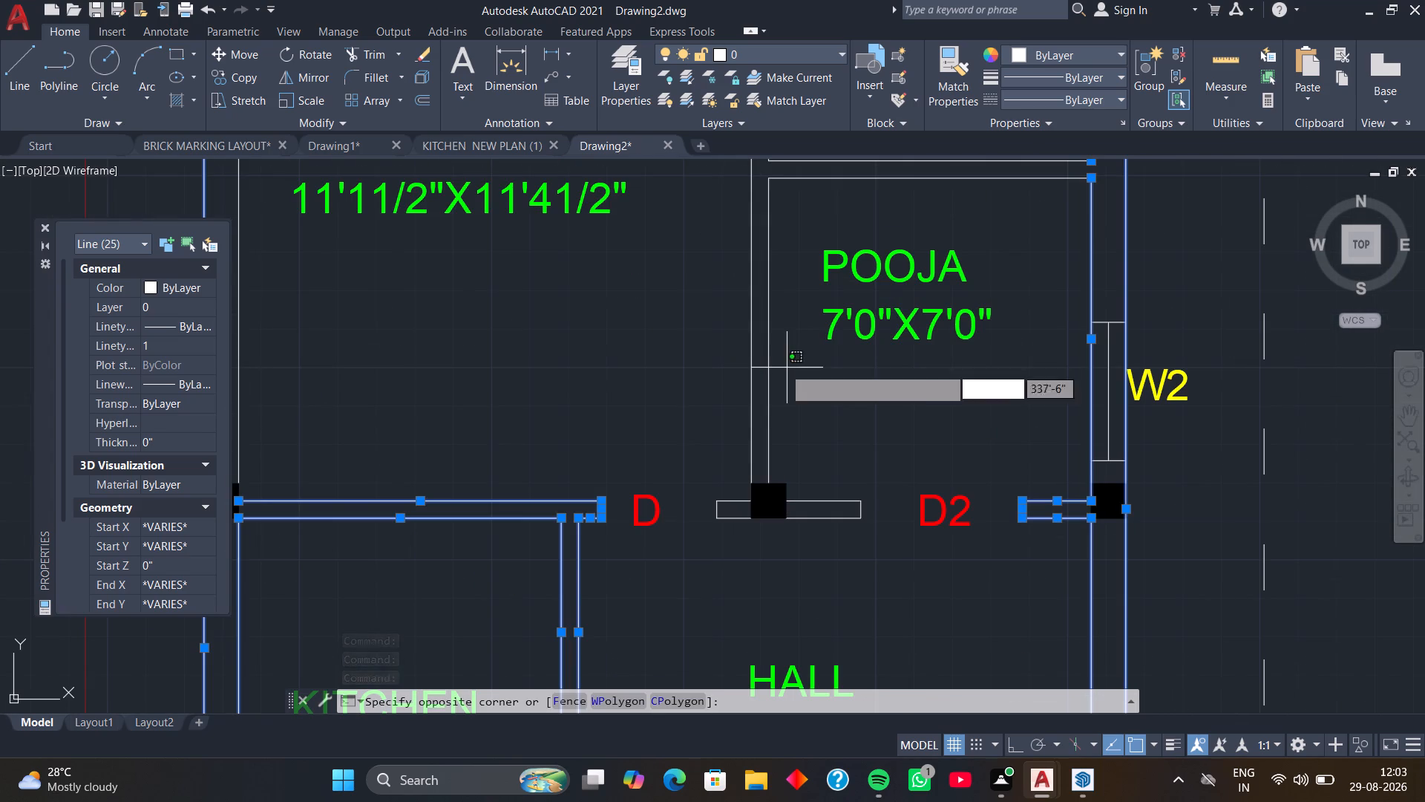
left_click(727, 385)
left_click(726, 476)
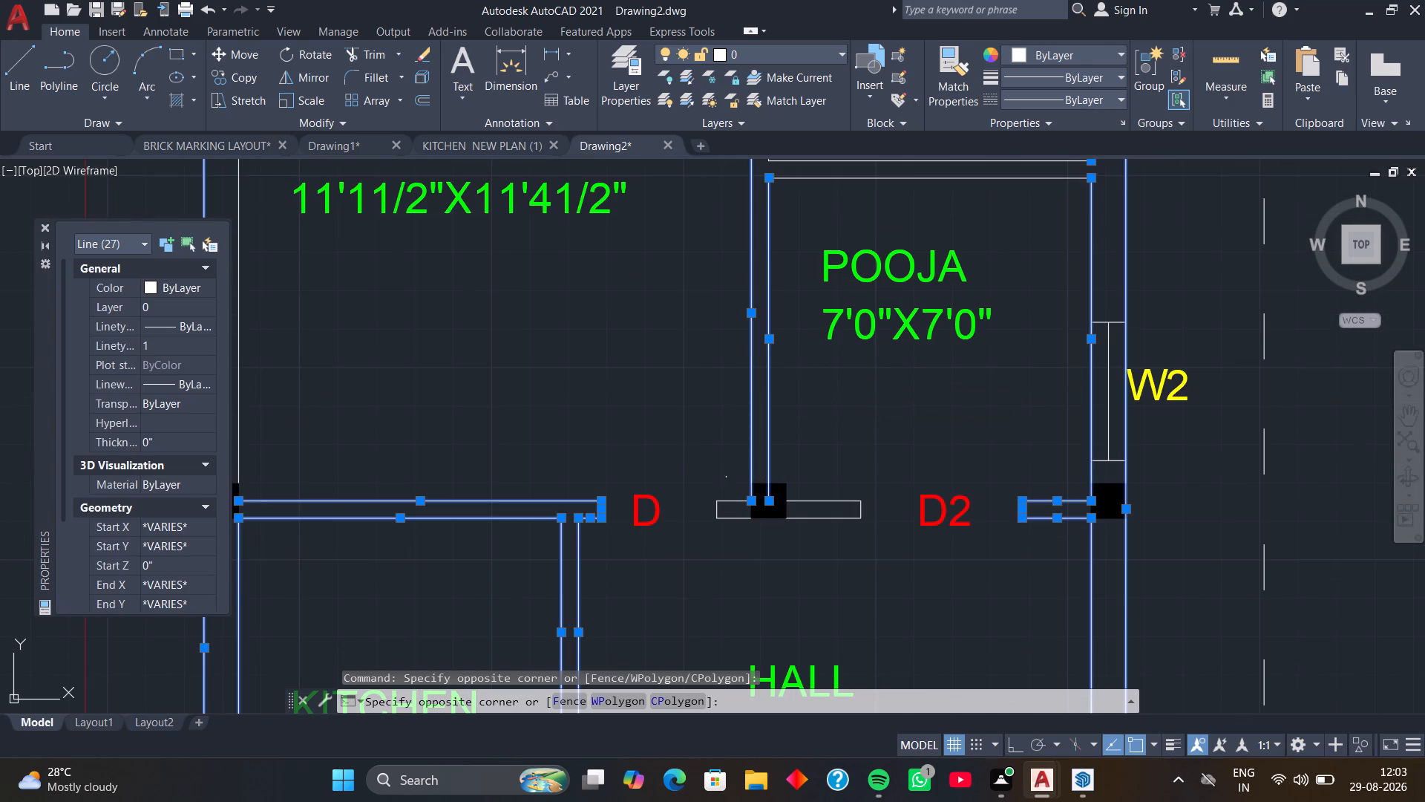
left_click(704, 539)
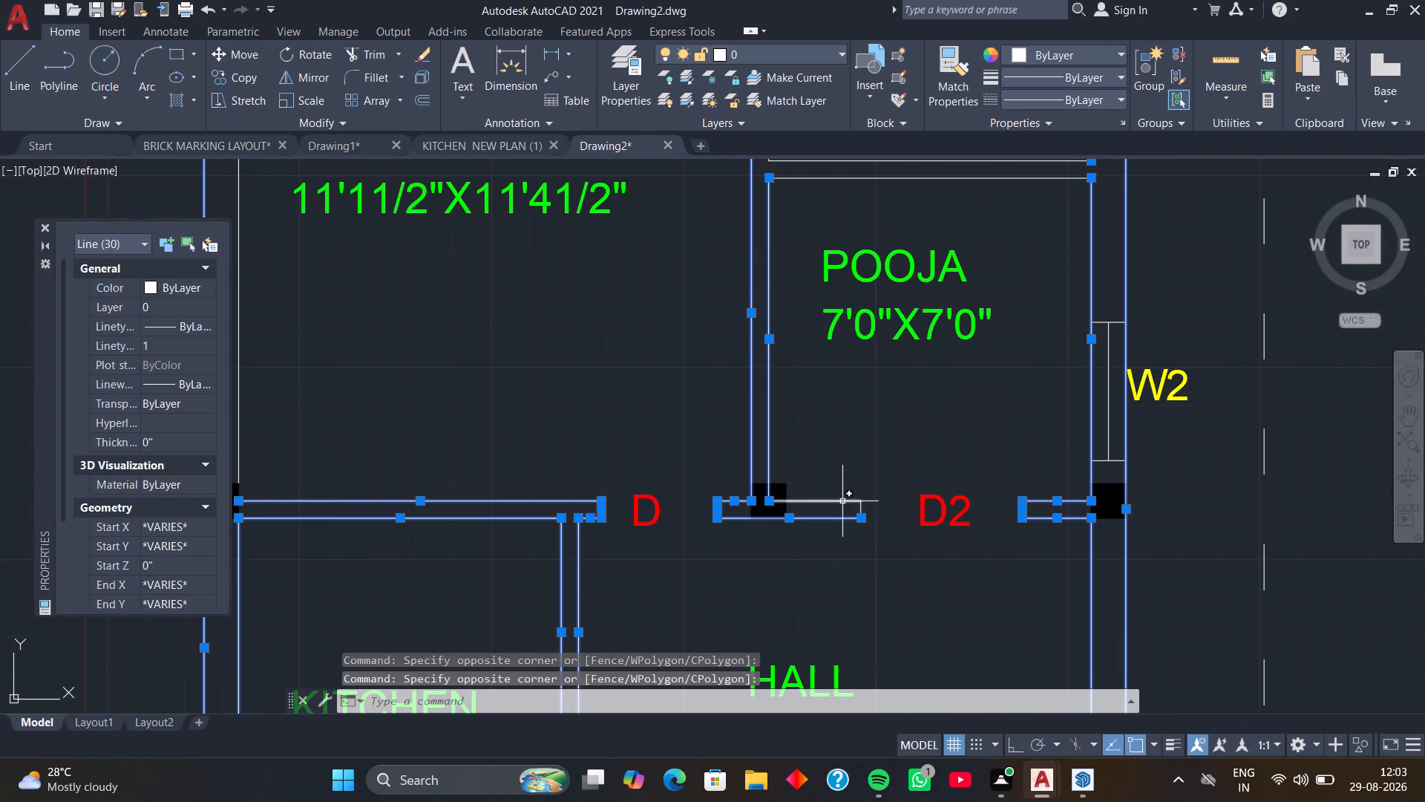
left_click(862, 489)
left_click(831, 508)
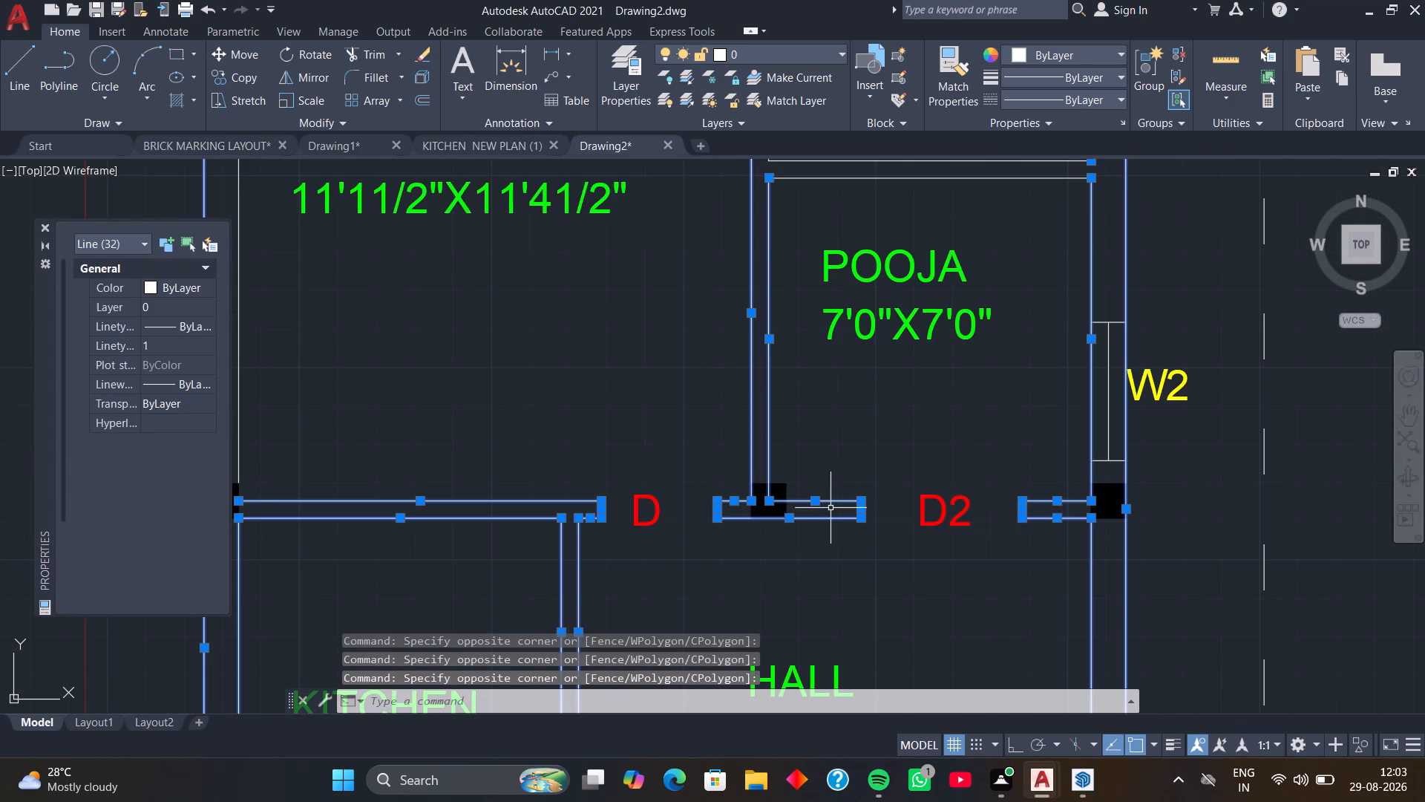
Add the partition lines between the toilet and pooja, and the short wall-end lines below the toilet's D2, to the selection.
scroll(837, 394, "down", 2)
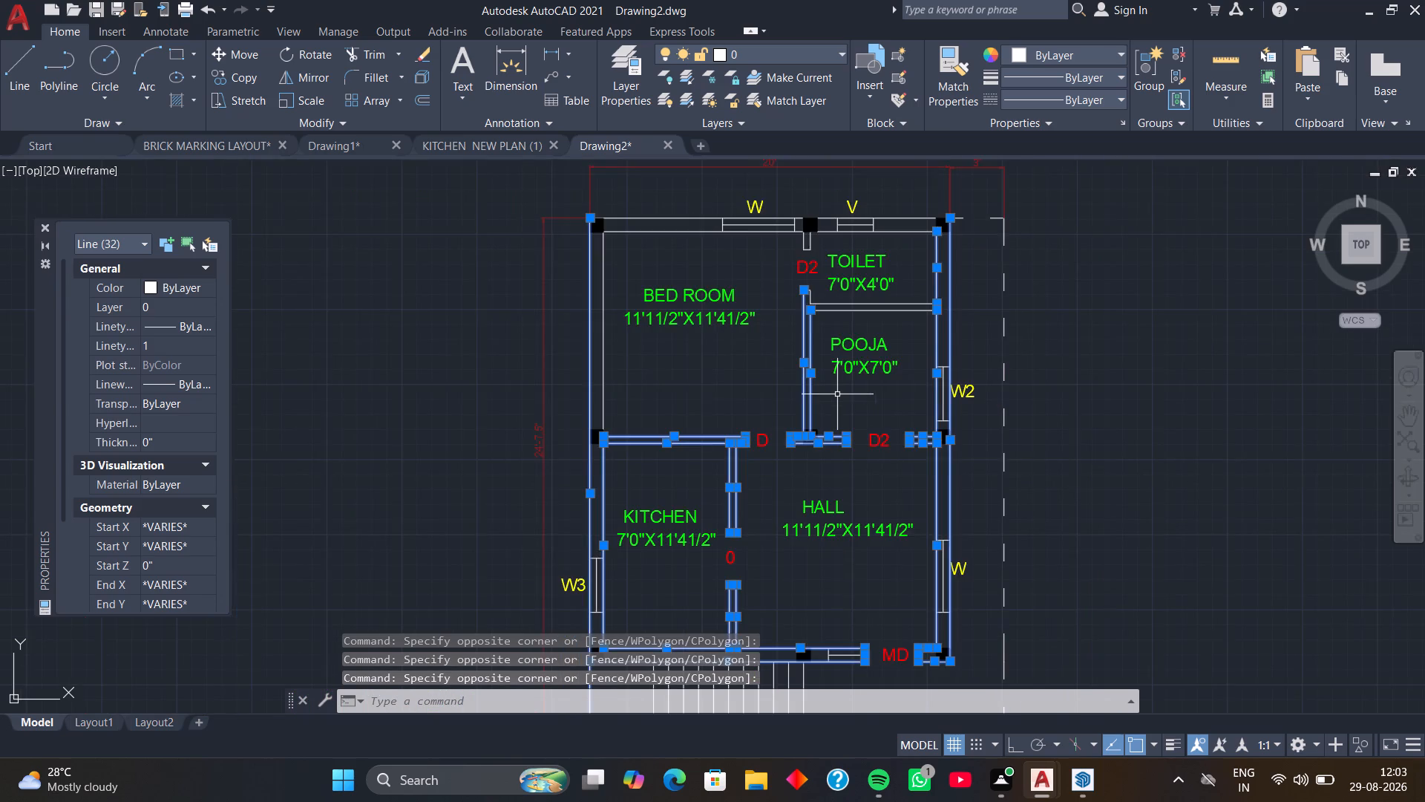
middle_click_drag(836, 392, 826, 466)
scroll(877, 397, "up", 3)
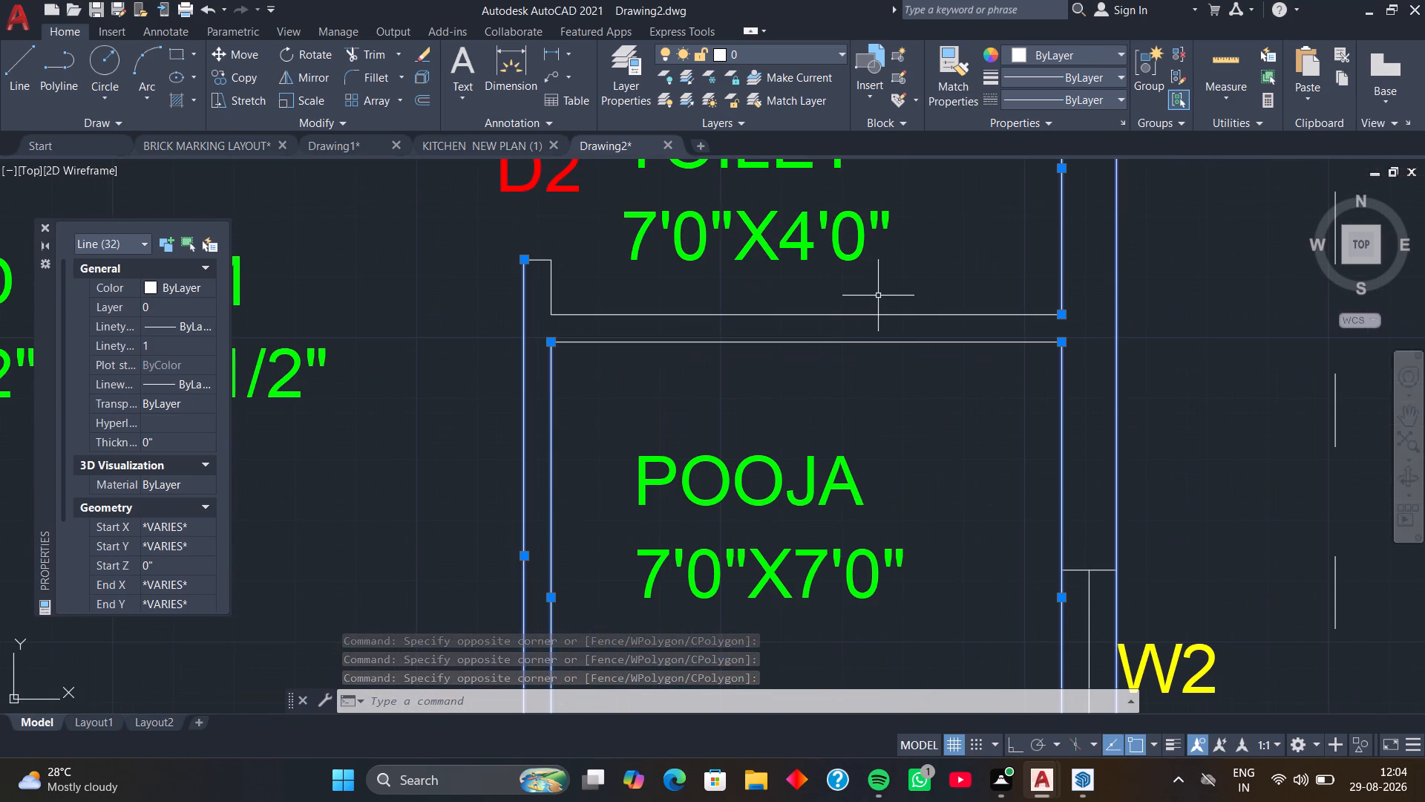
left_click_drag(878, 296, 876, 307)
left_click(833, 378)
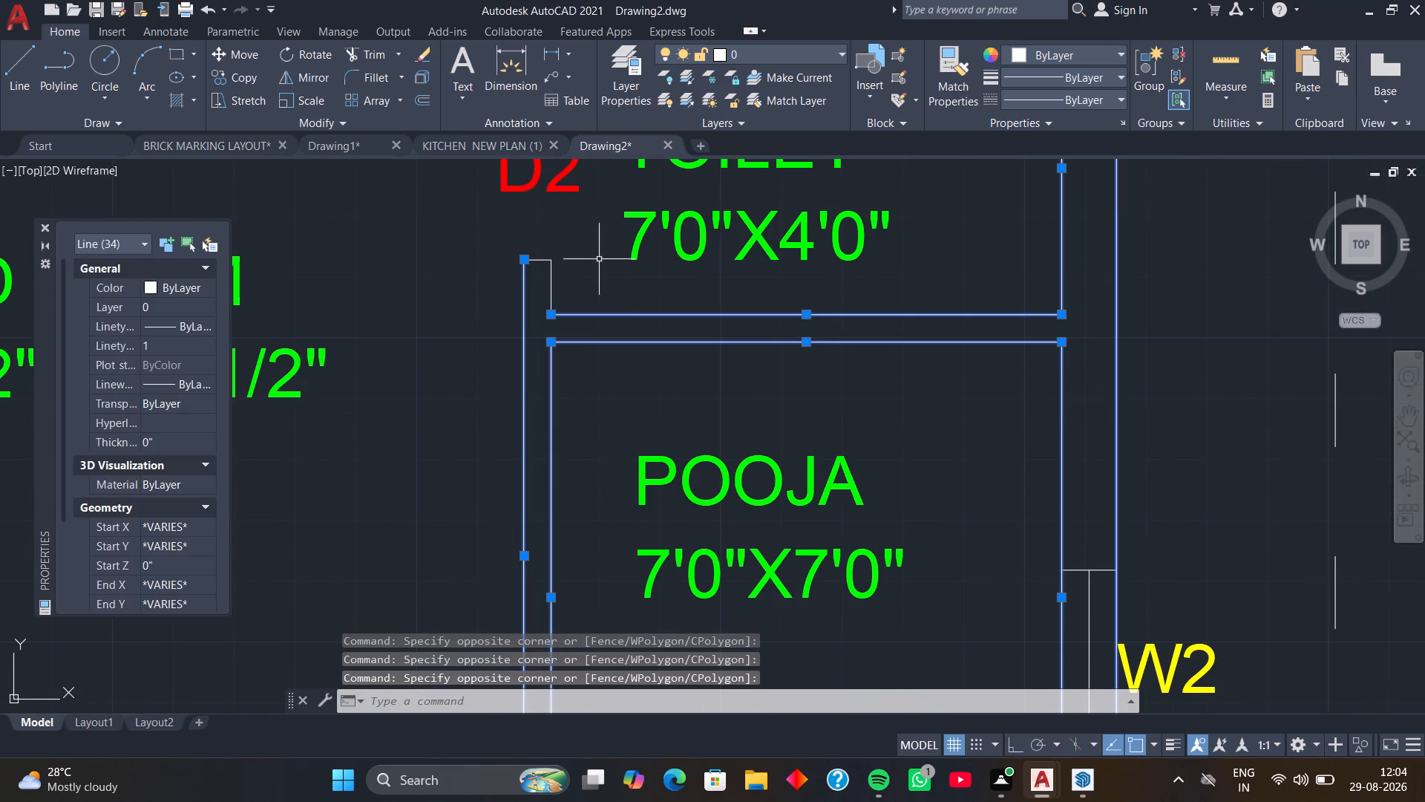
left_click(589, 244)
left_click(543, 284)
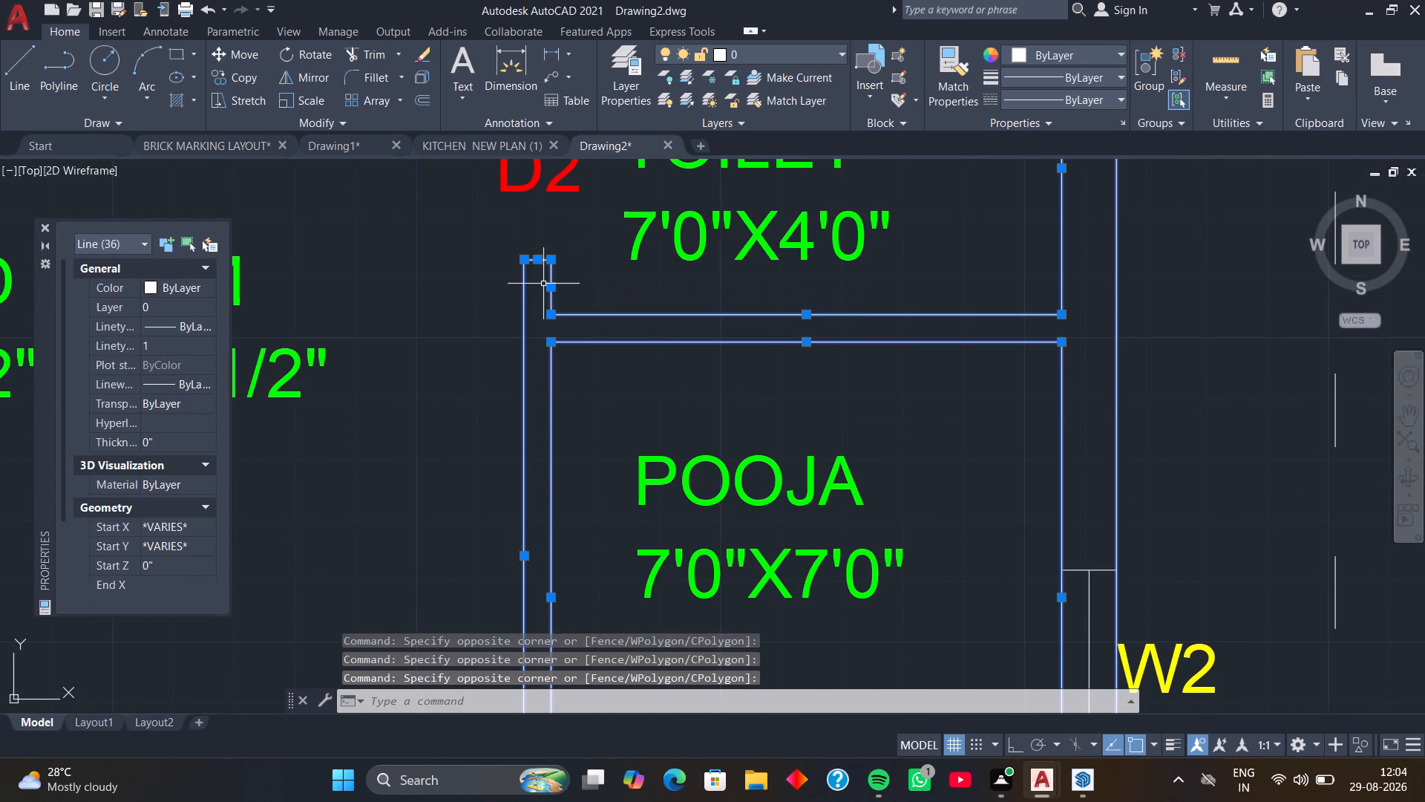
Add the bedroom's and toilet's remaining outer wall lines and the short wall stub above the toilet's D2 to the selection.
scroll(562, 287, "down", 2)
middle_click_drag(545, 284, 761, 433)
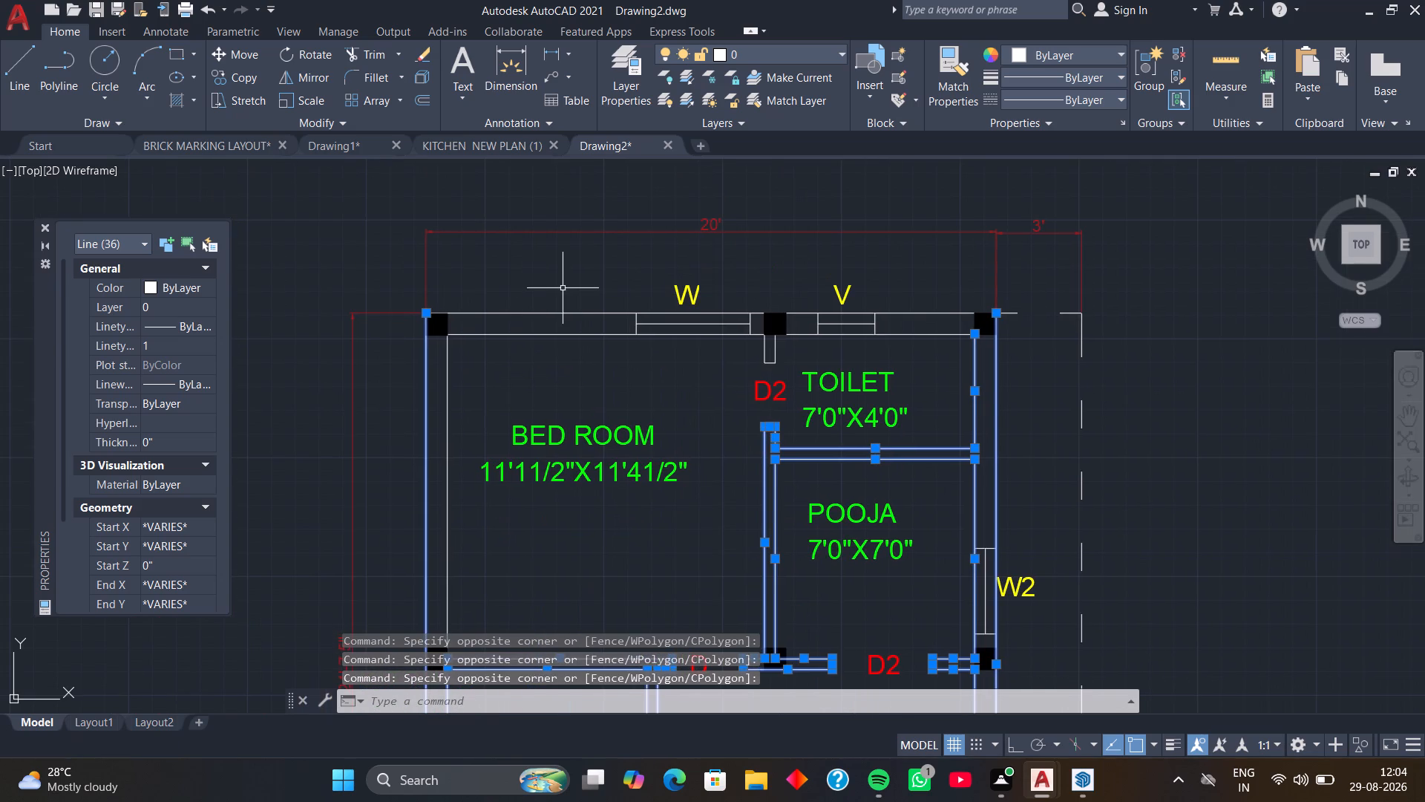
left_click(581, 294)
left_click(541, 355)
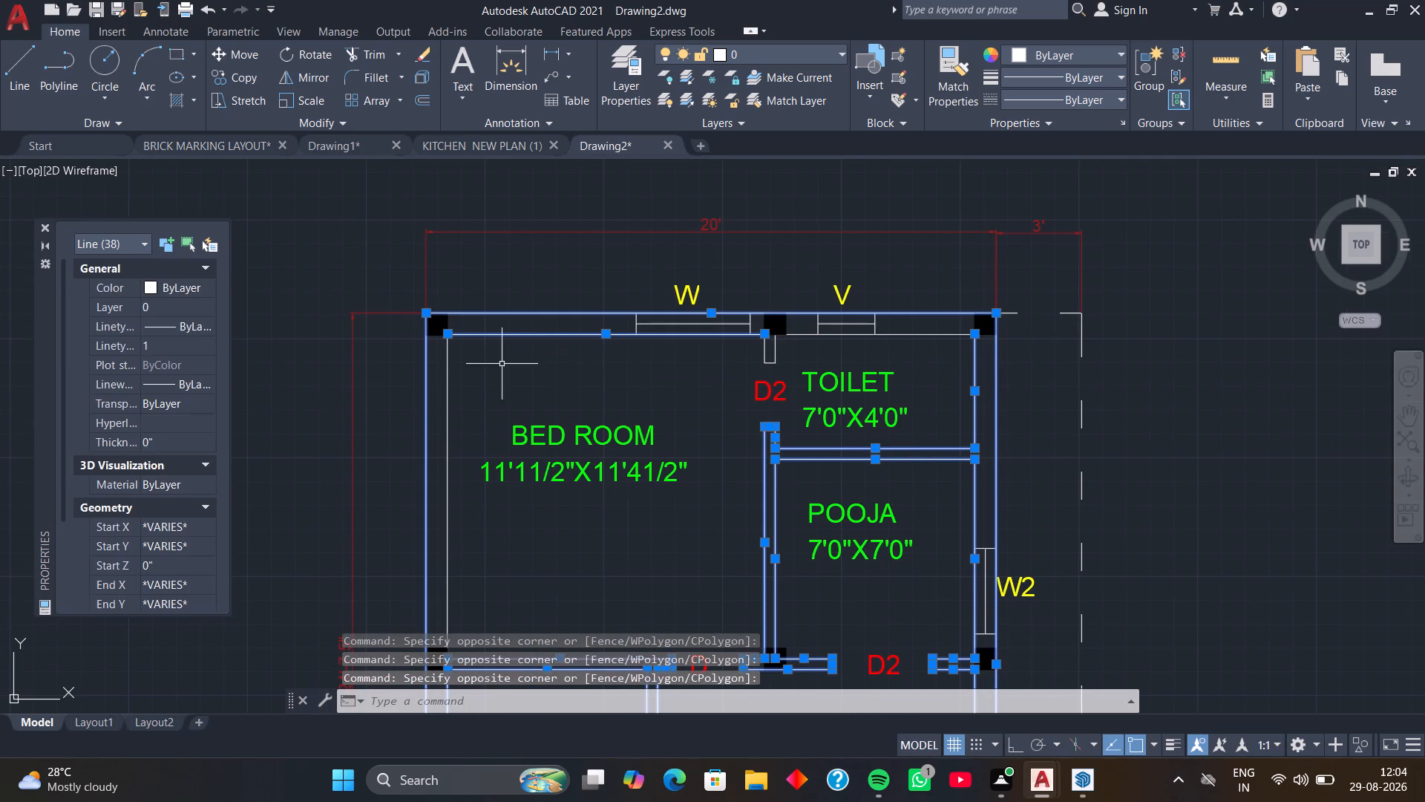
left_click(477, 368)
left_click(439, 389)
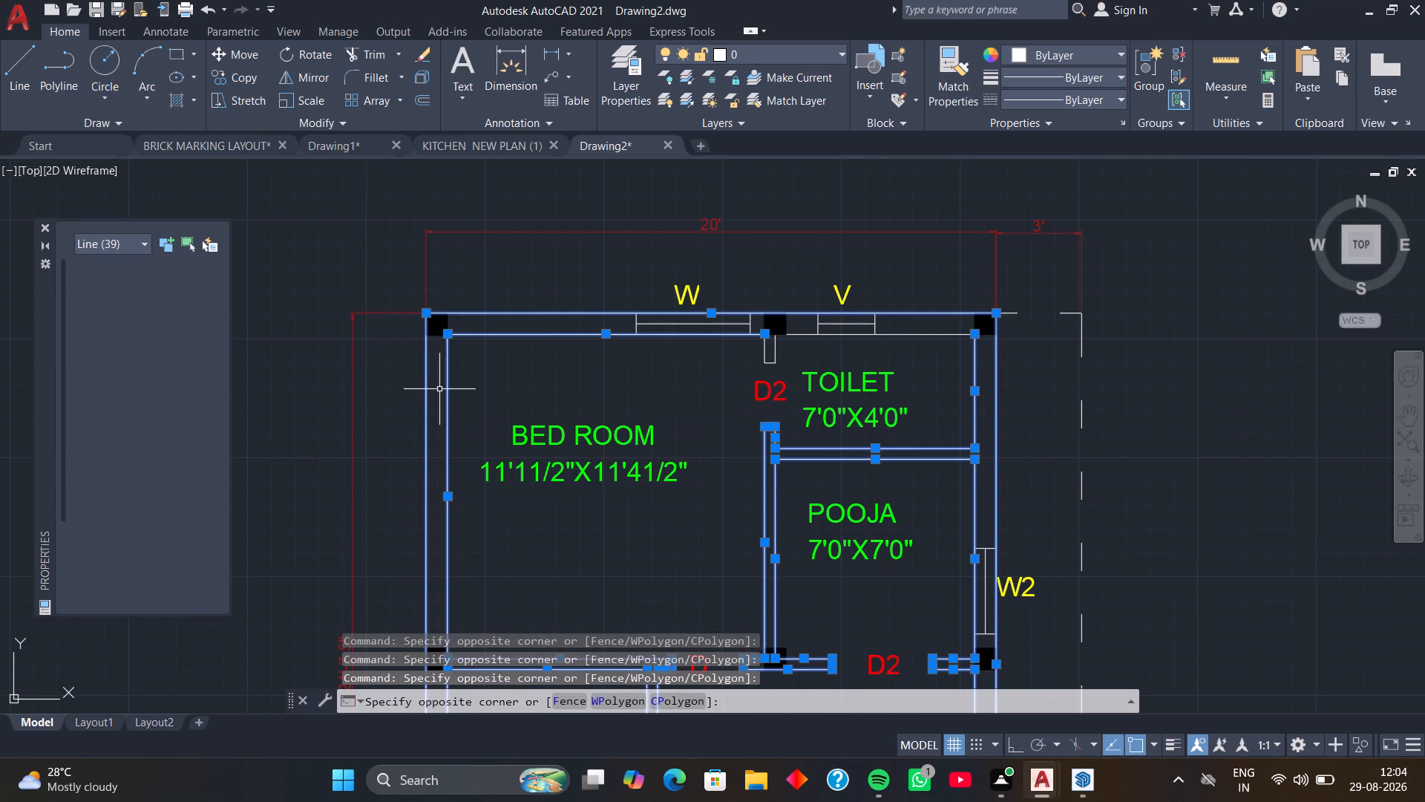
left_click(922, 336)
scroll(789, 338, "up", 2)
left_click(781, 342)
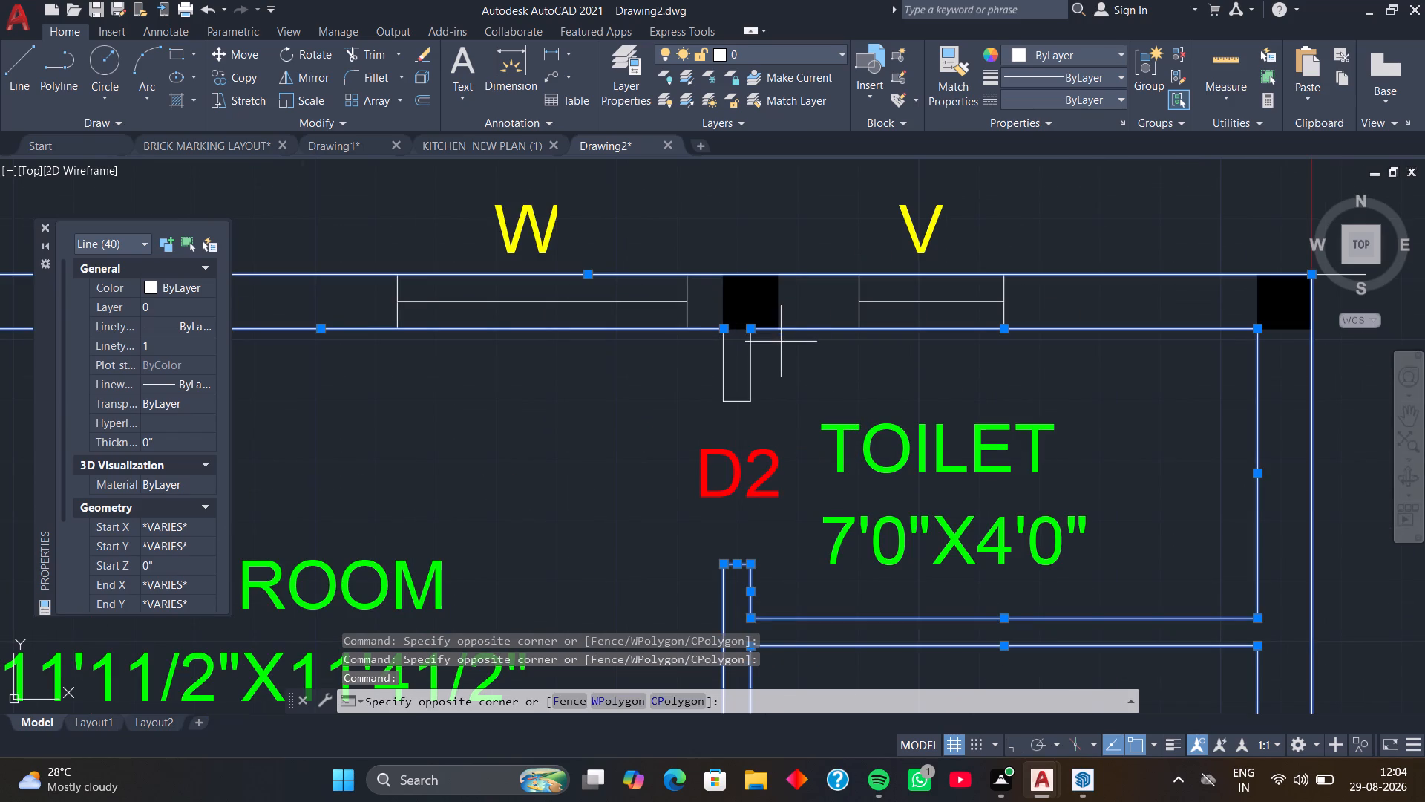
left_click(701, 395)
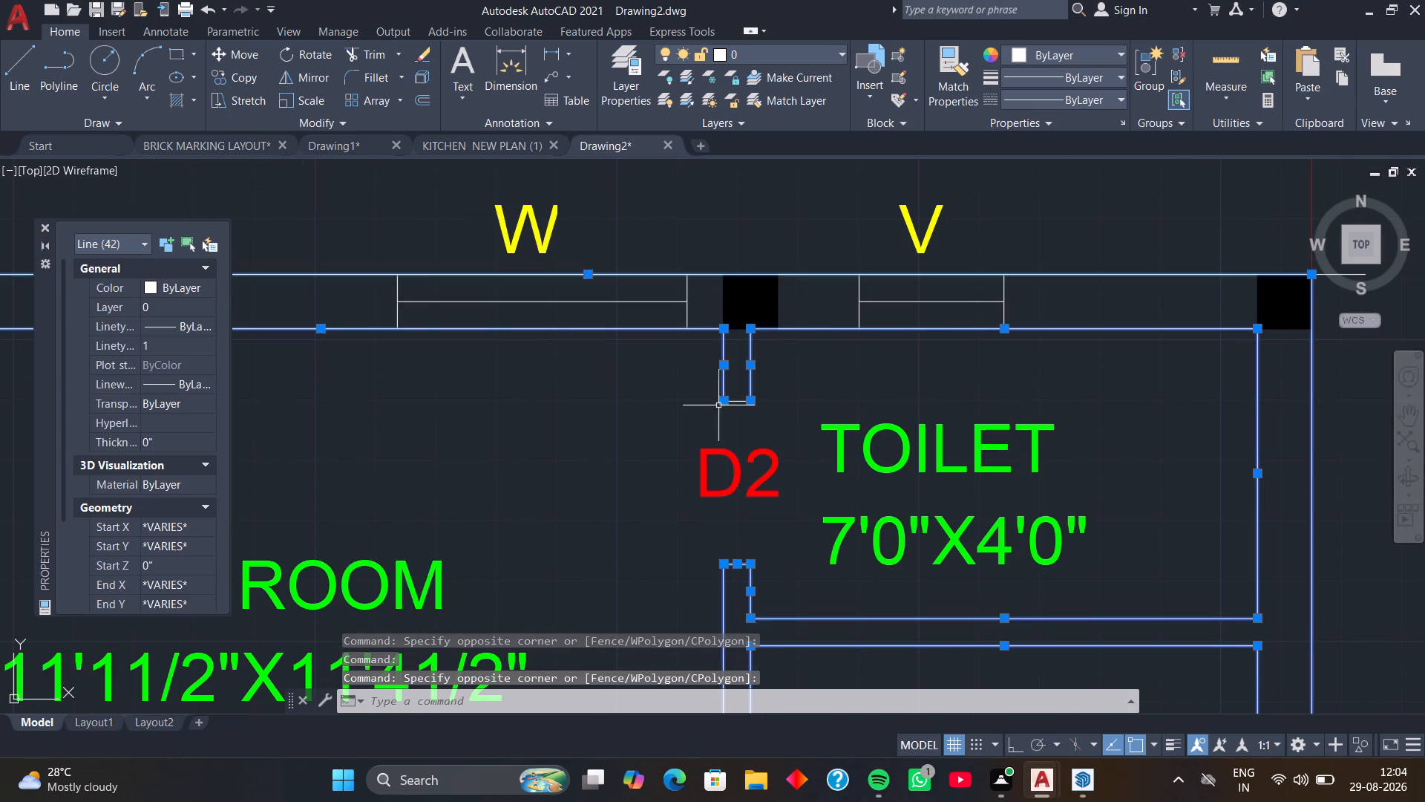
left_click(736, 404)
Change the colour of all the selected wall lines to 205,105,40.
scroll(669, 406, "down", 2)
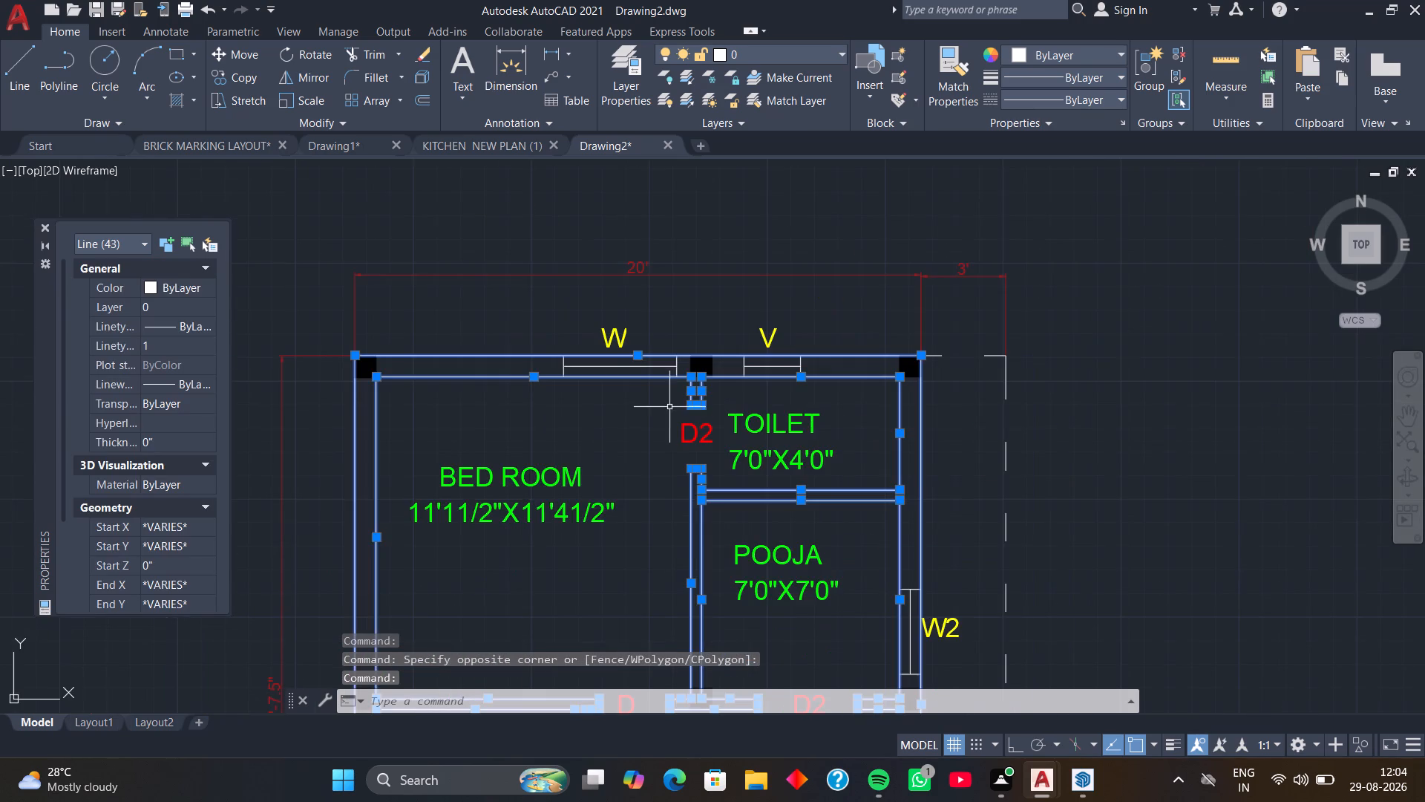
middle_click_drag(666, 414, 698, 322)
scroll(712, 335, "down", 1)
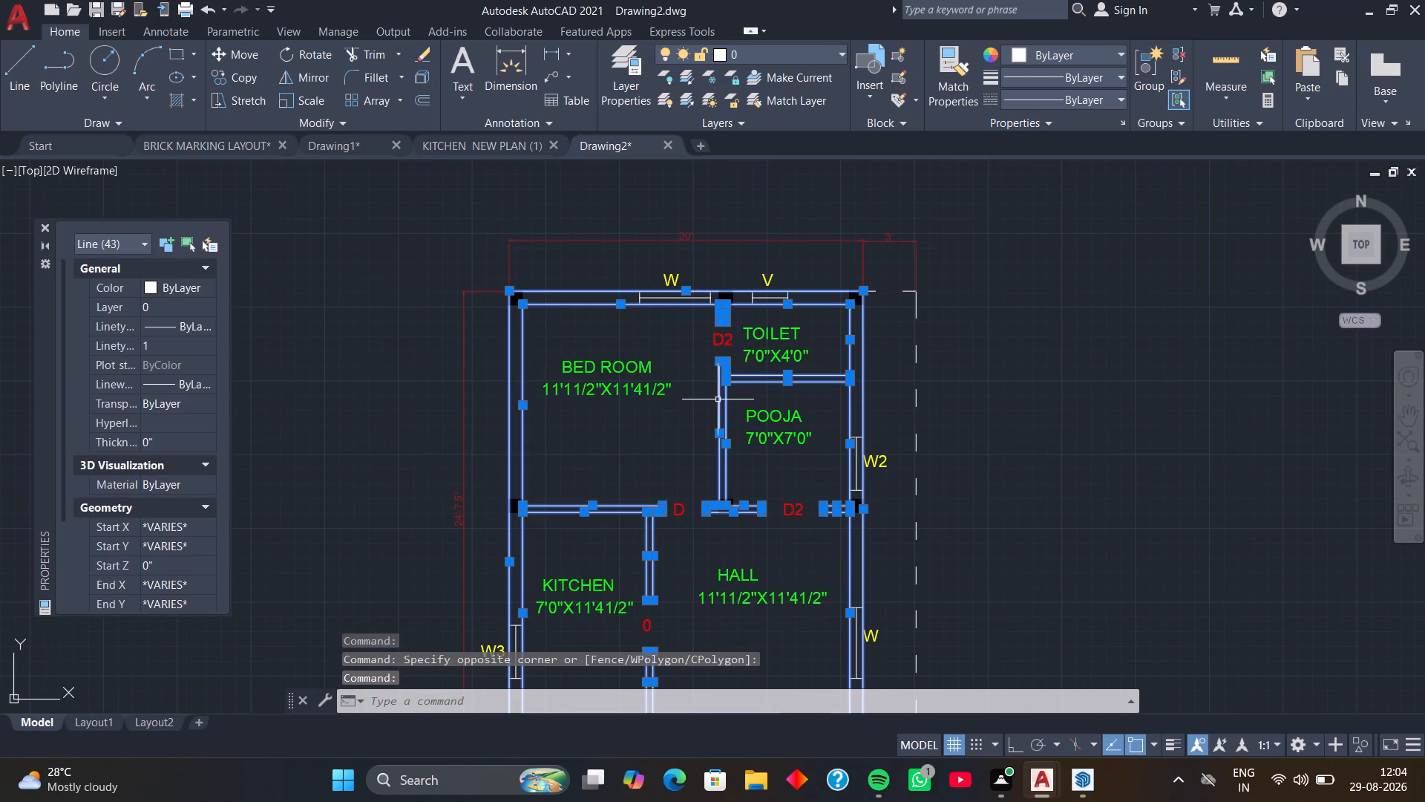
middle_click_drag(705, 415, 714, 276)
middle_click_drag(787, 498, 770, 430)
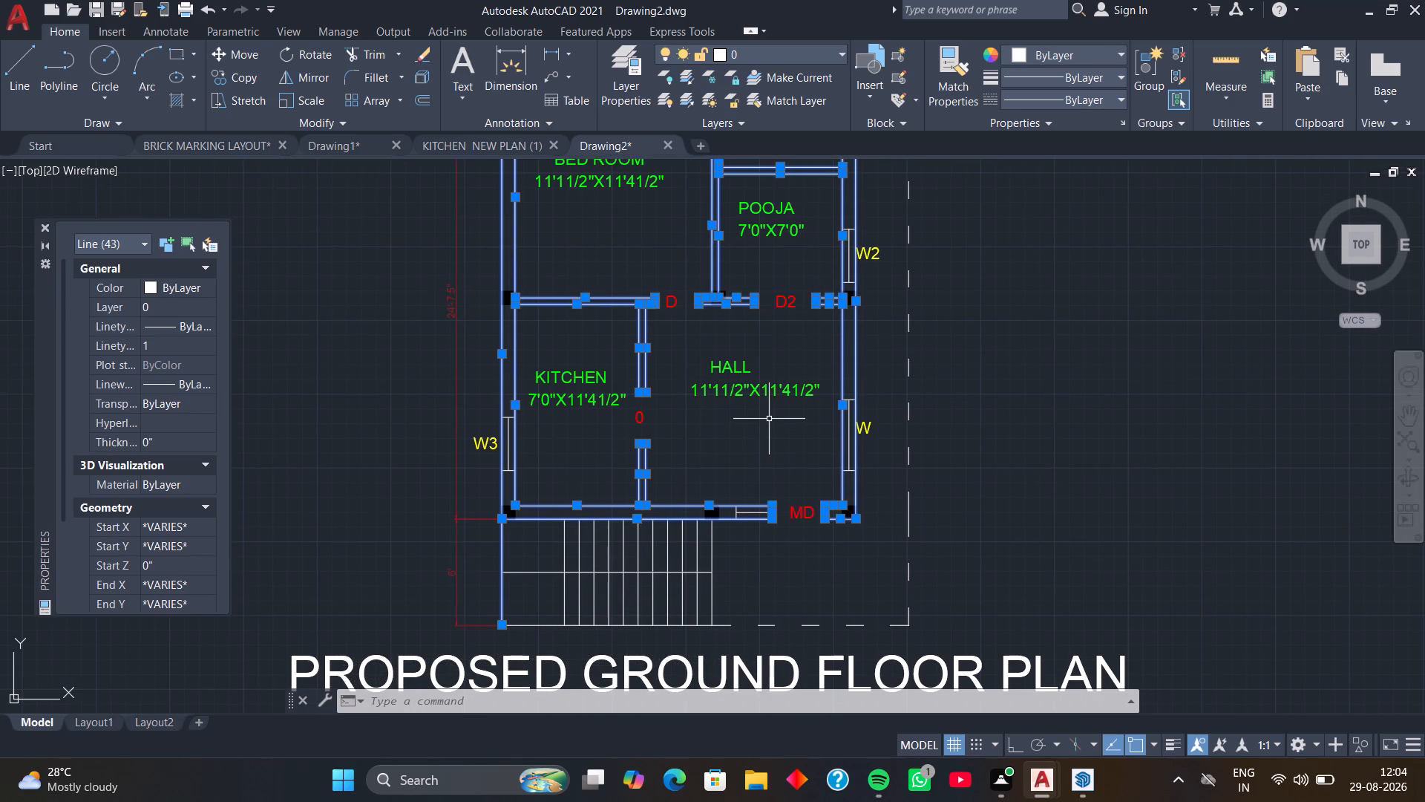
left_click(1120, 74)
left_click(1120, 74)
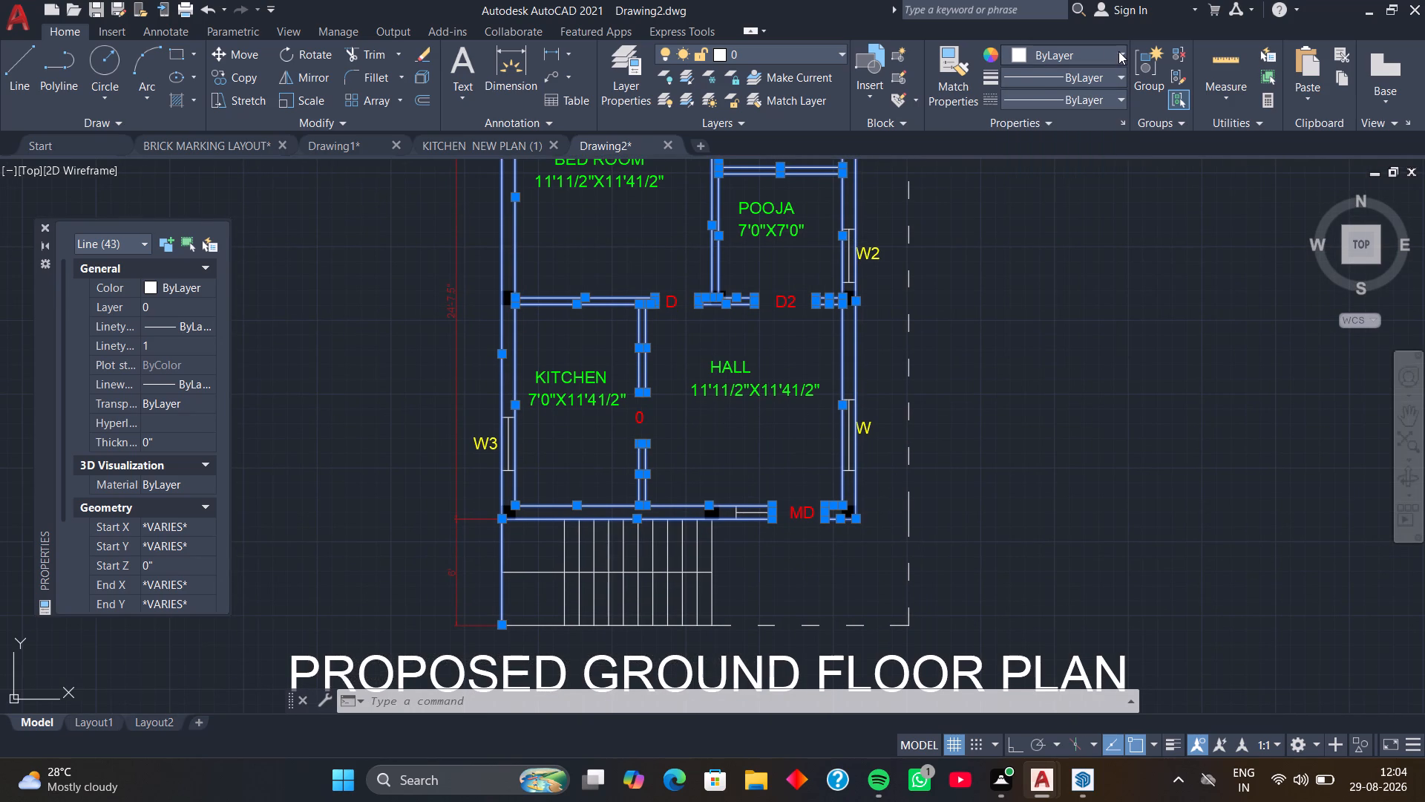
left_click(1118, 51)
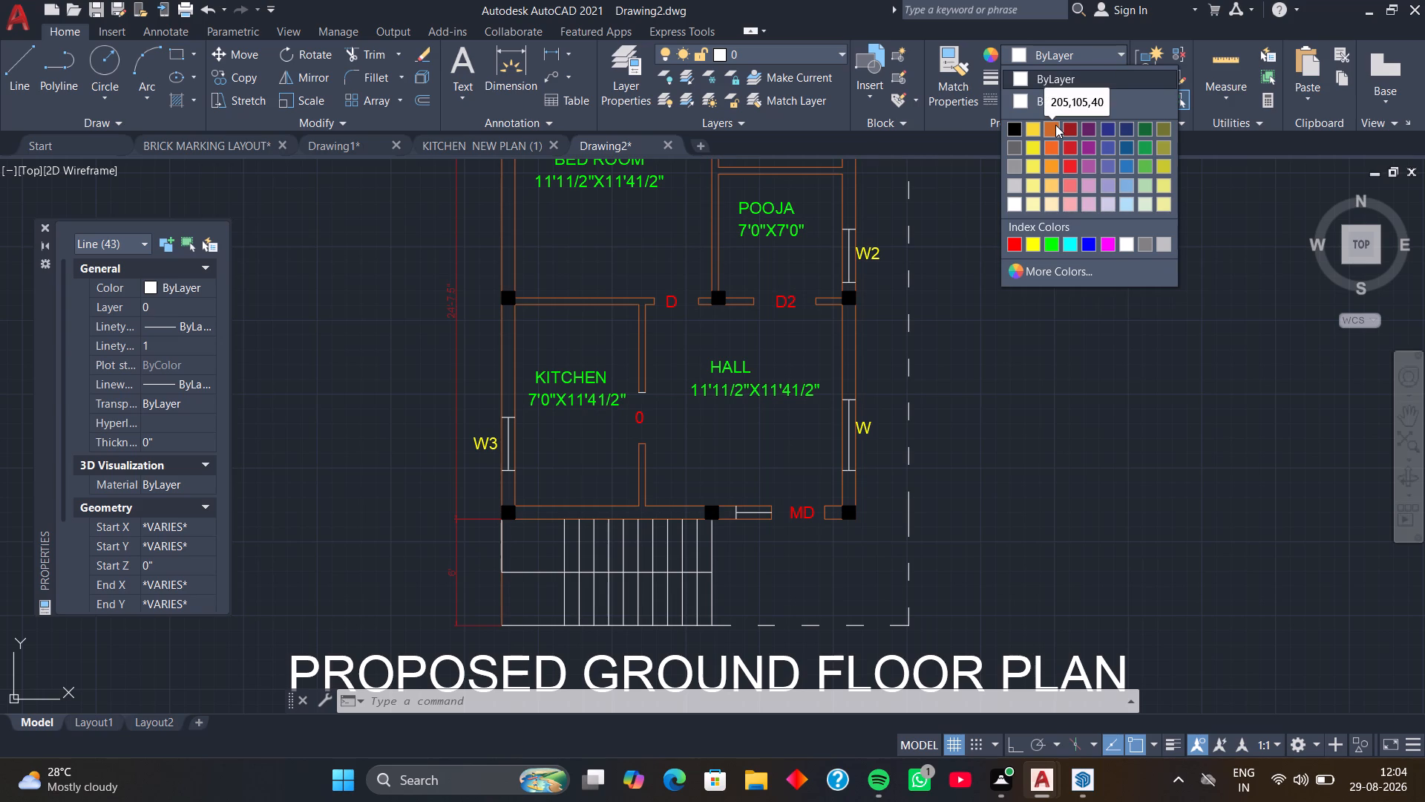
left_click(1055, 125)
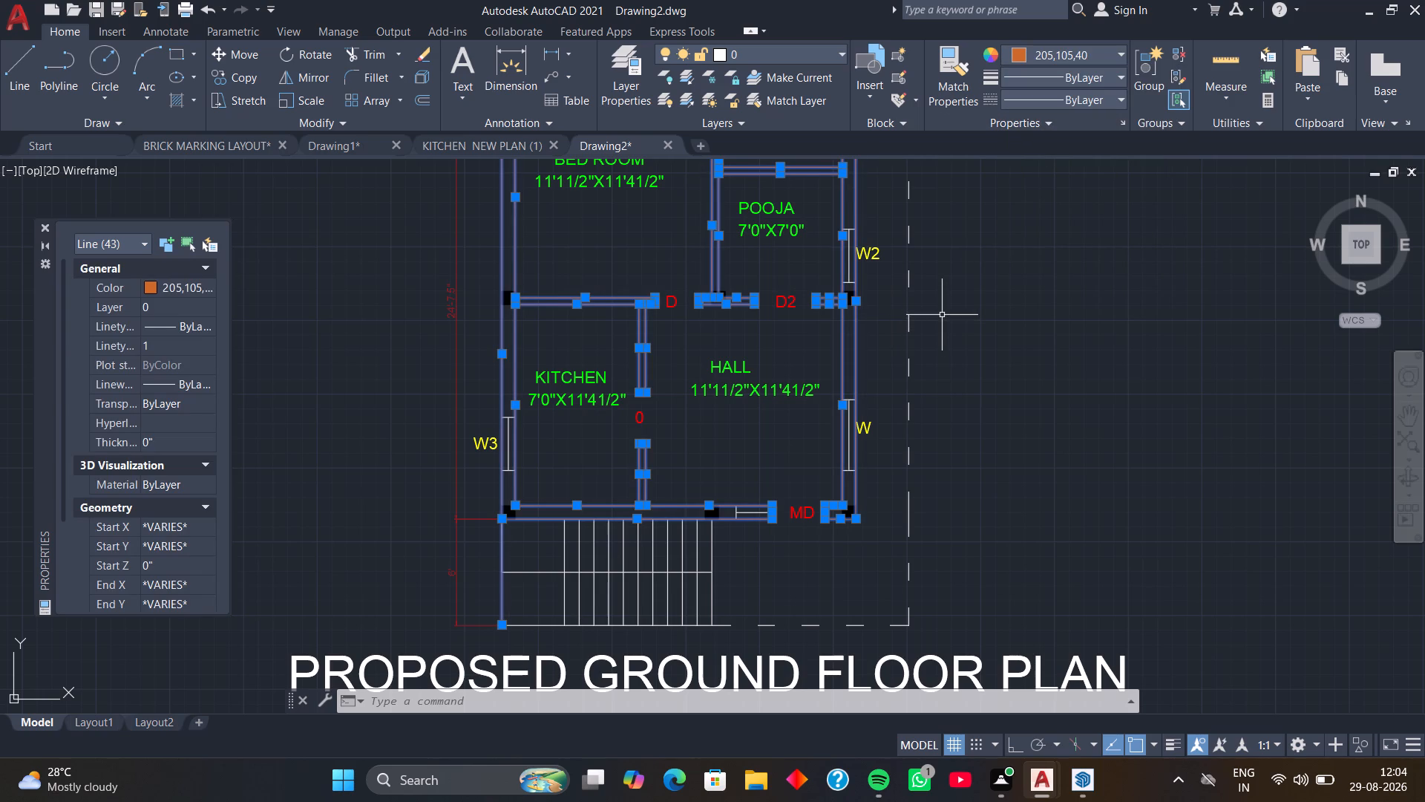
key("Escape")
Delete the short white line overlapping the wall-coloured line at the landing end of the staircase, below the W3 wall.
scroll(934, 287, "down", 1)
middle_click_drag(937, 282, 898, 352)
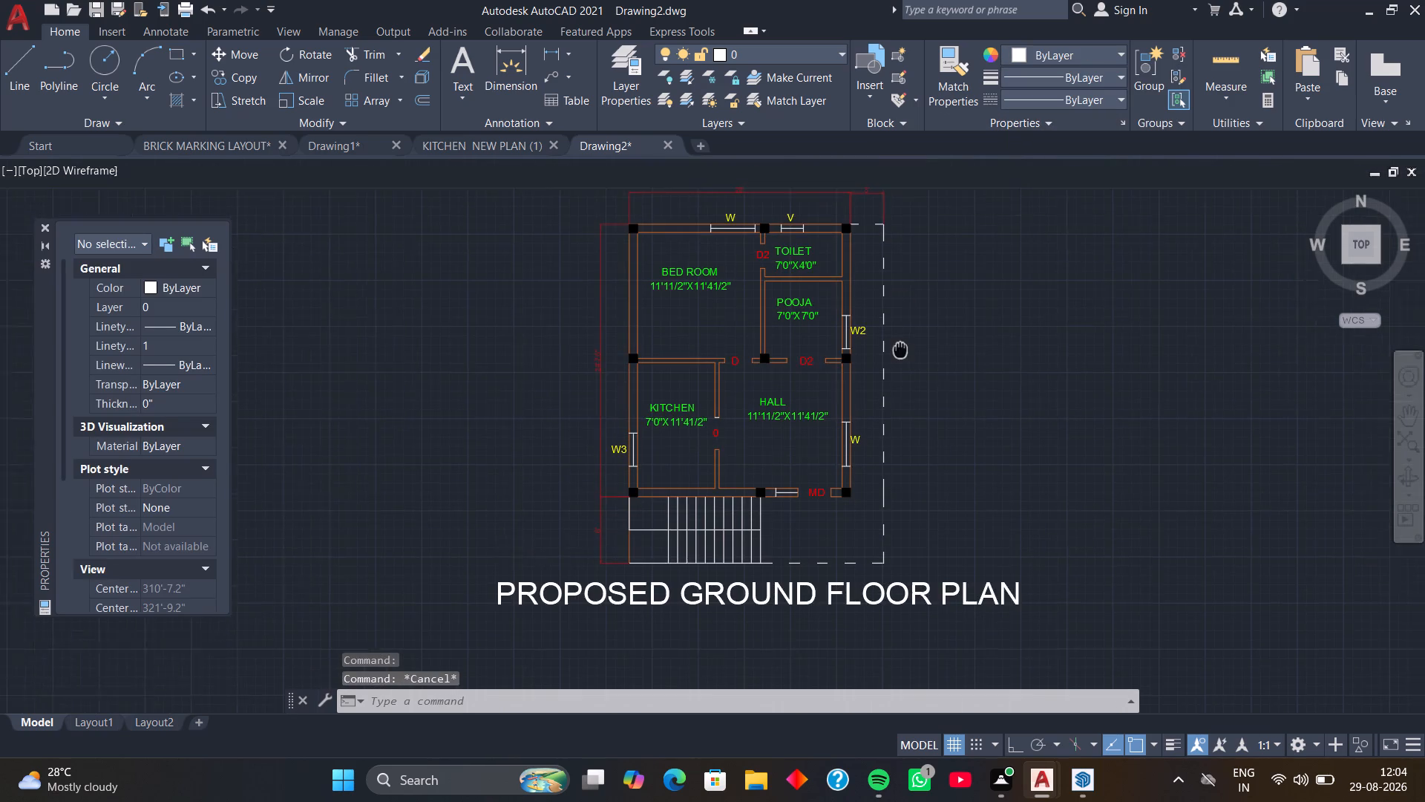
middle_click_drag(898, 352, 892, 365)
middle_click_drag(791, 458, 815, 404)
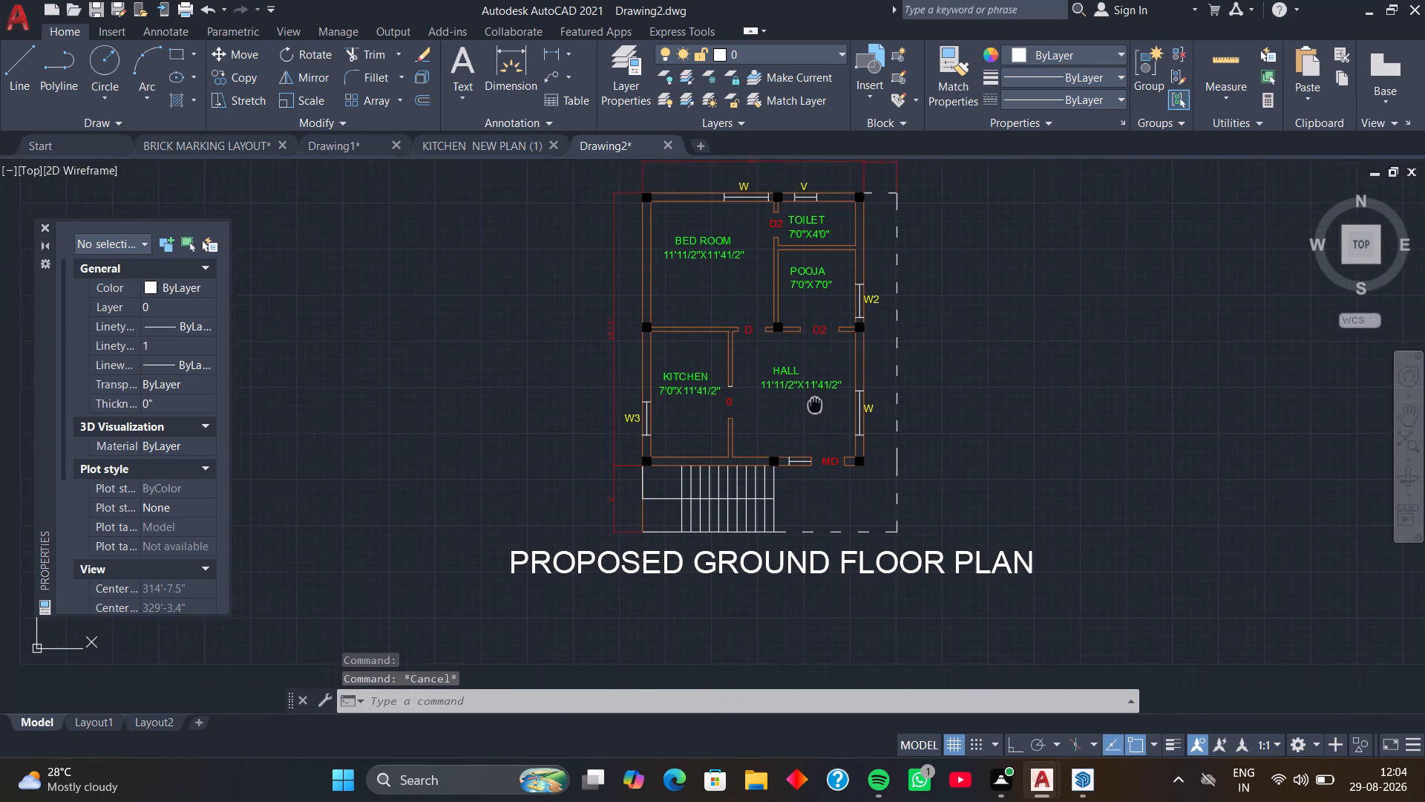
middle_click_drag(815, 404, 815, 403)
scroll(792, 482, "up", 2)
middle_click_drag(792, 482, 874, 469)
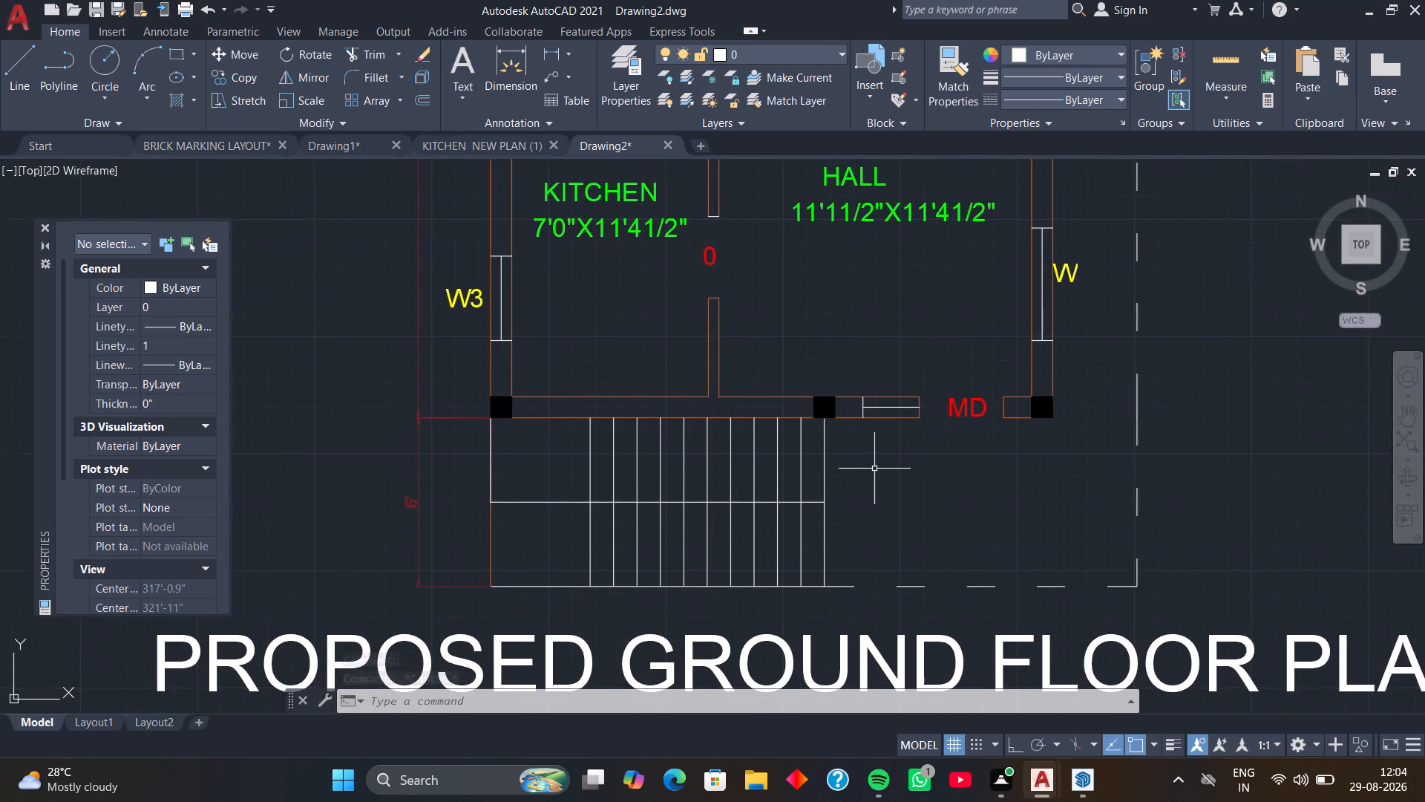
middle_click_drag(854, 473, 907, 463)
middle_click_drag(736, 445, 851, 420)
scroll(829, 427, "up", 1)
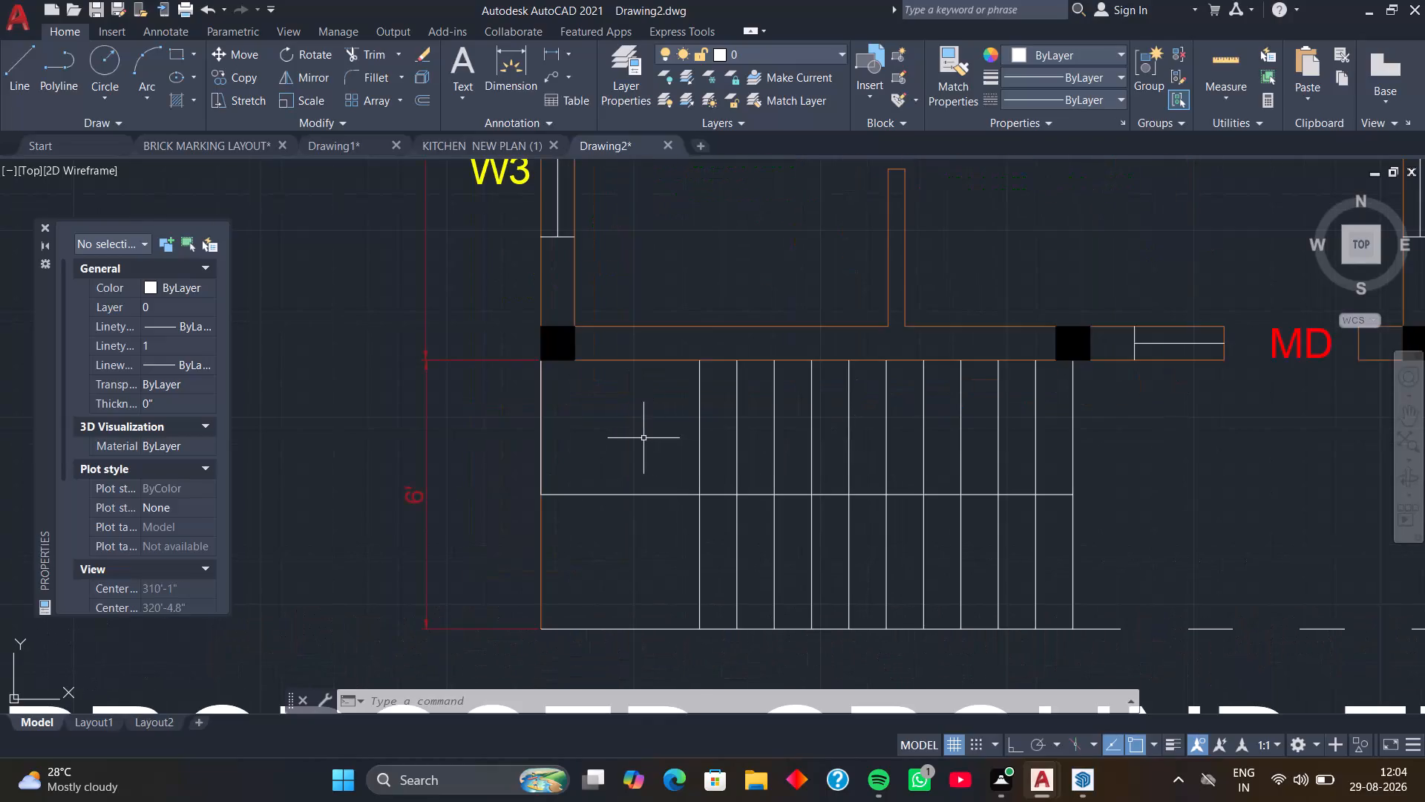
scroll(643, 438, "down", 1)
middle_click_drag(646, 438, 684, 423)
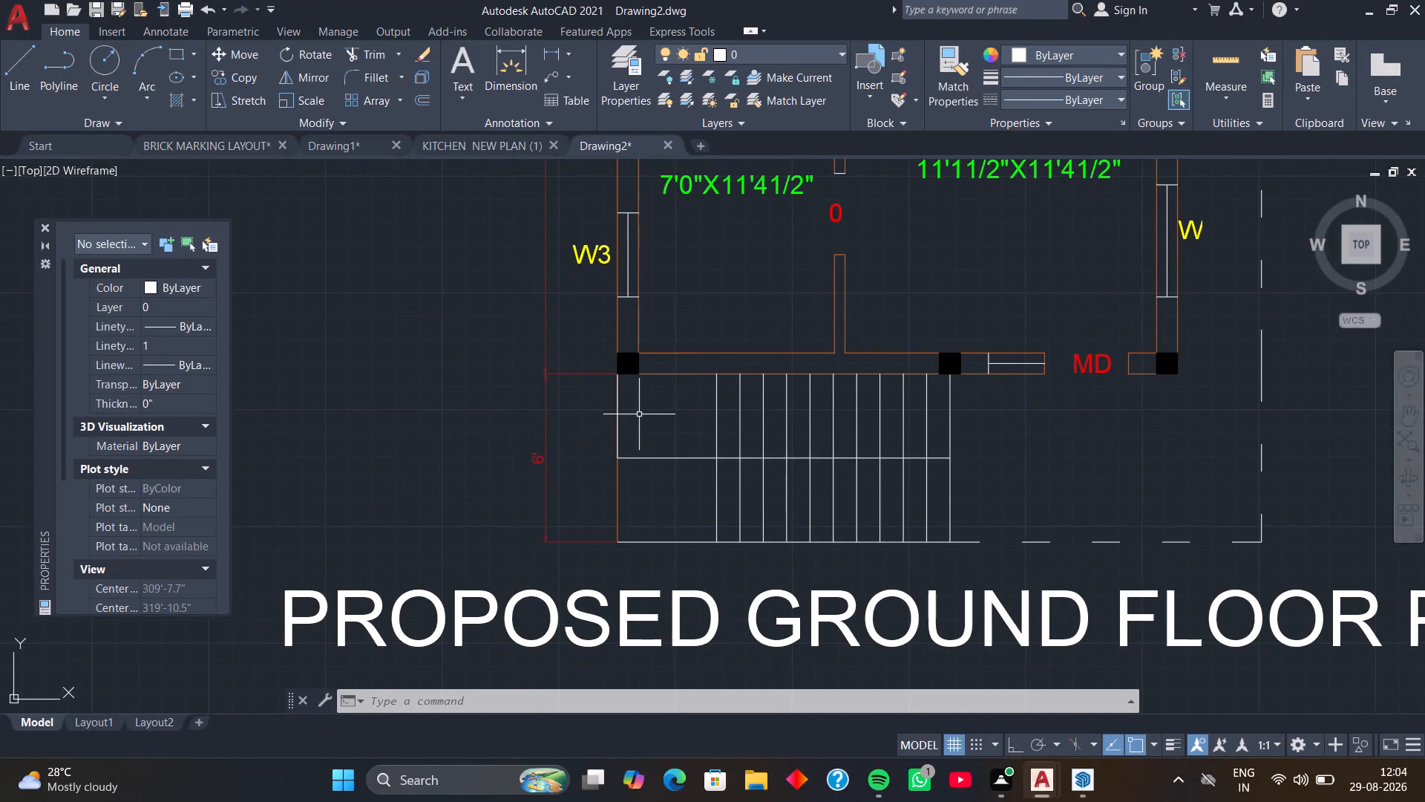
left_click(616, 411)
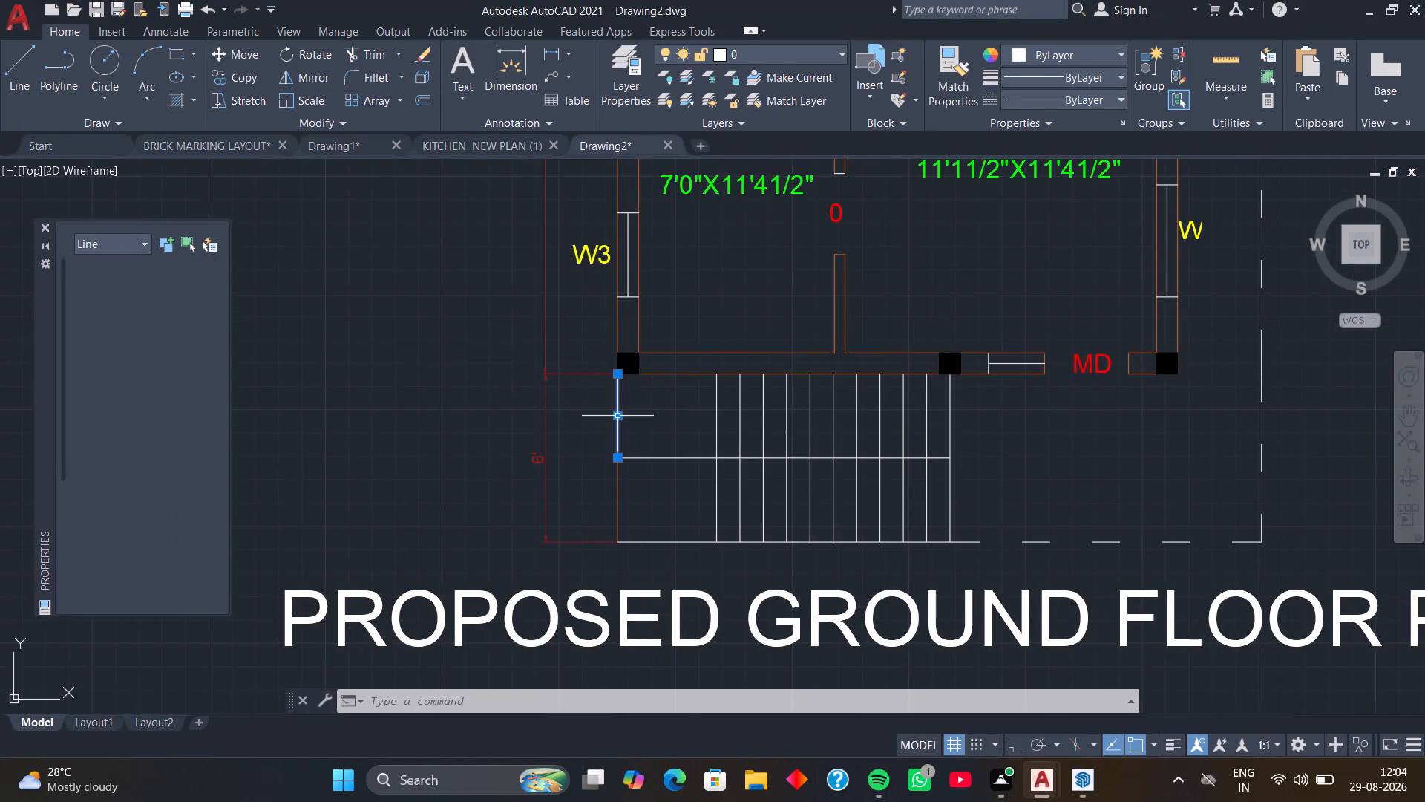
key("Delete")
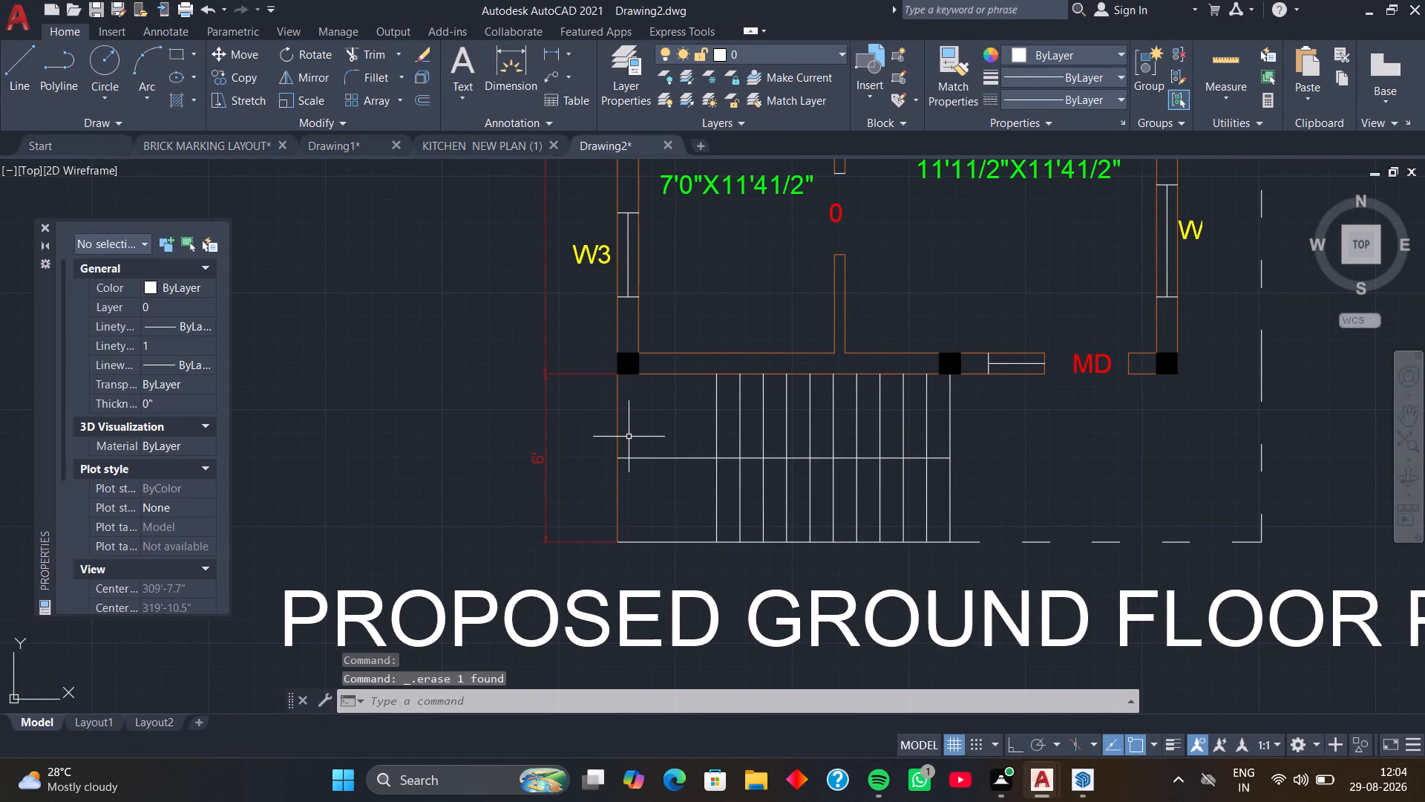
Change the colour of the staircase's tread lines and its central dividing line to Magenta.
left_click(991, 408)
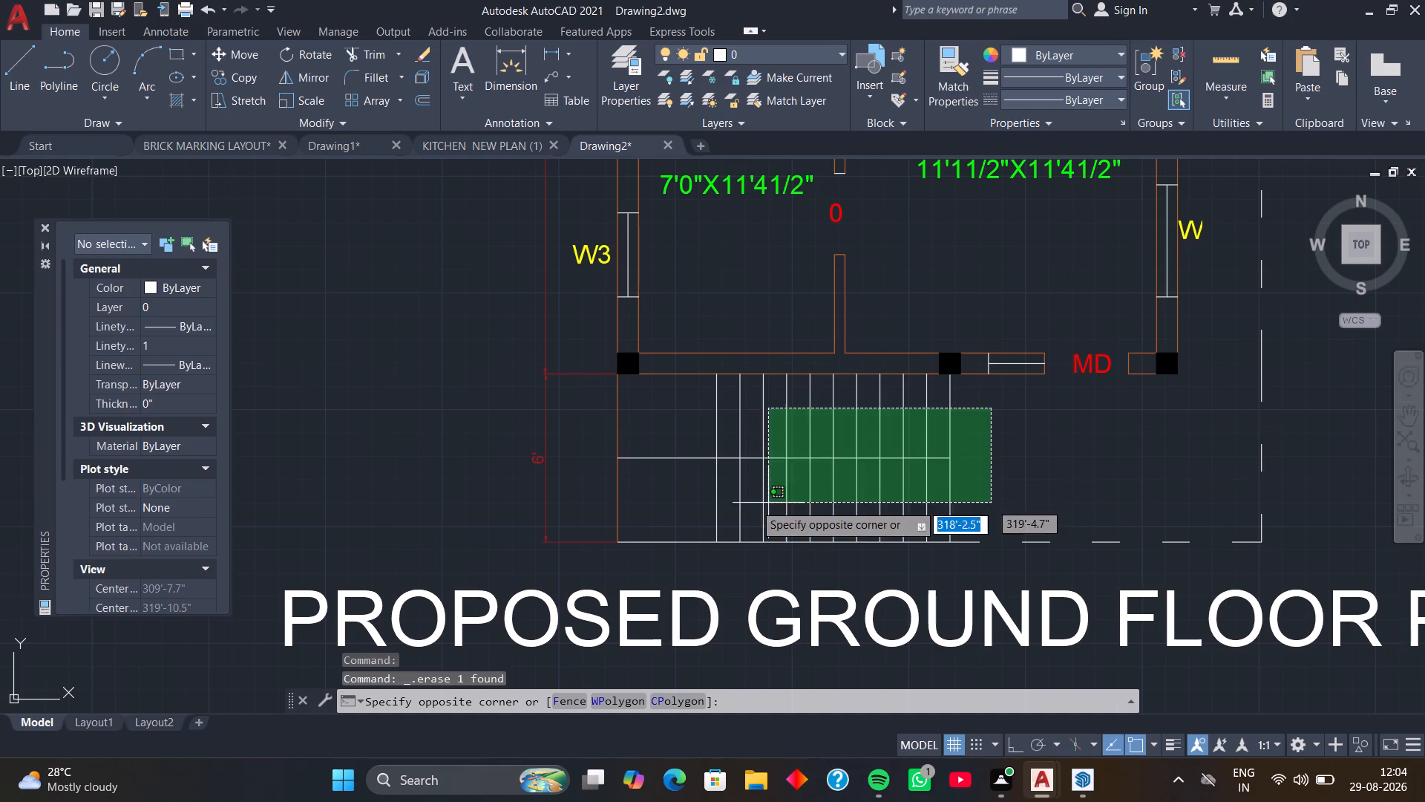
left_click(692, 503)
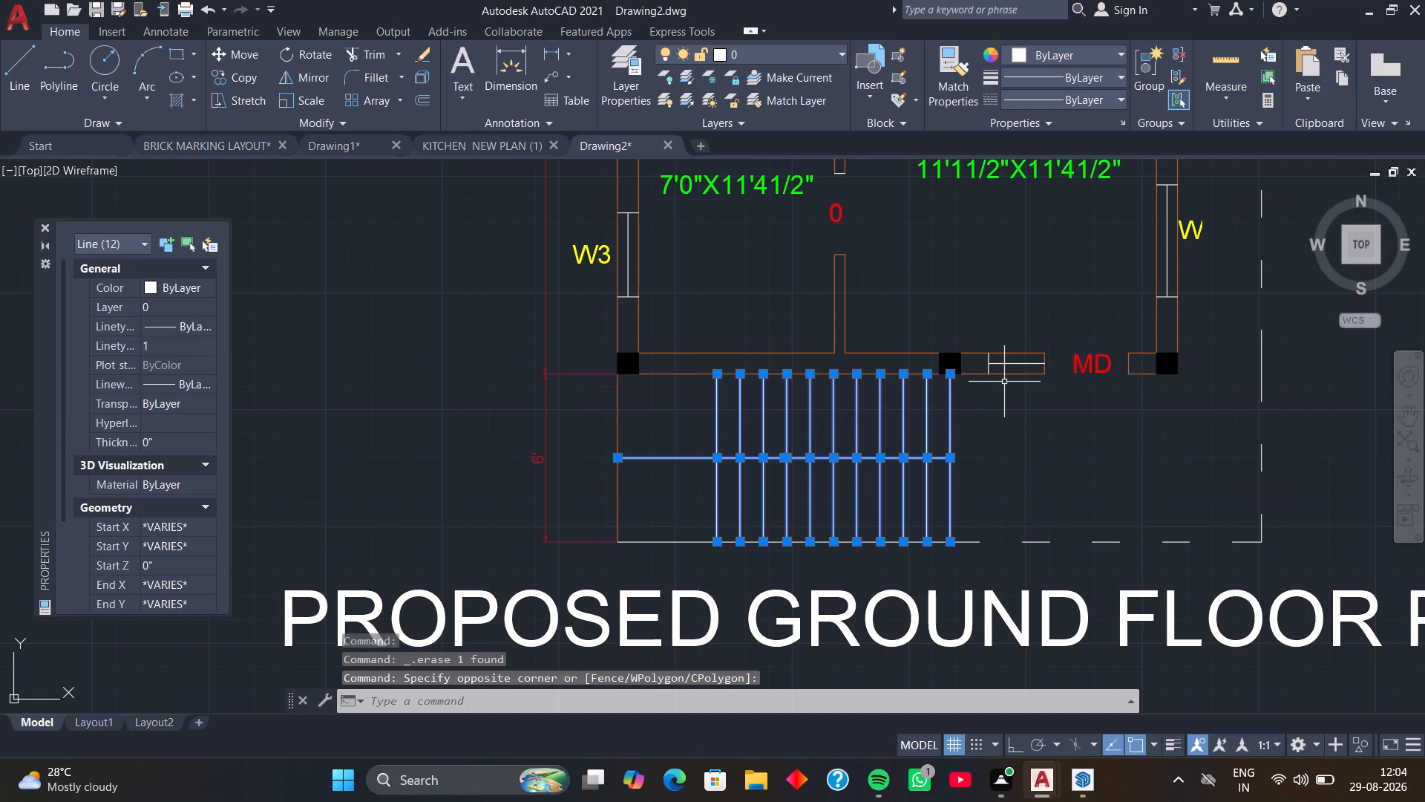
left_click(1122, 52)
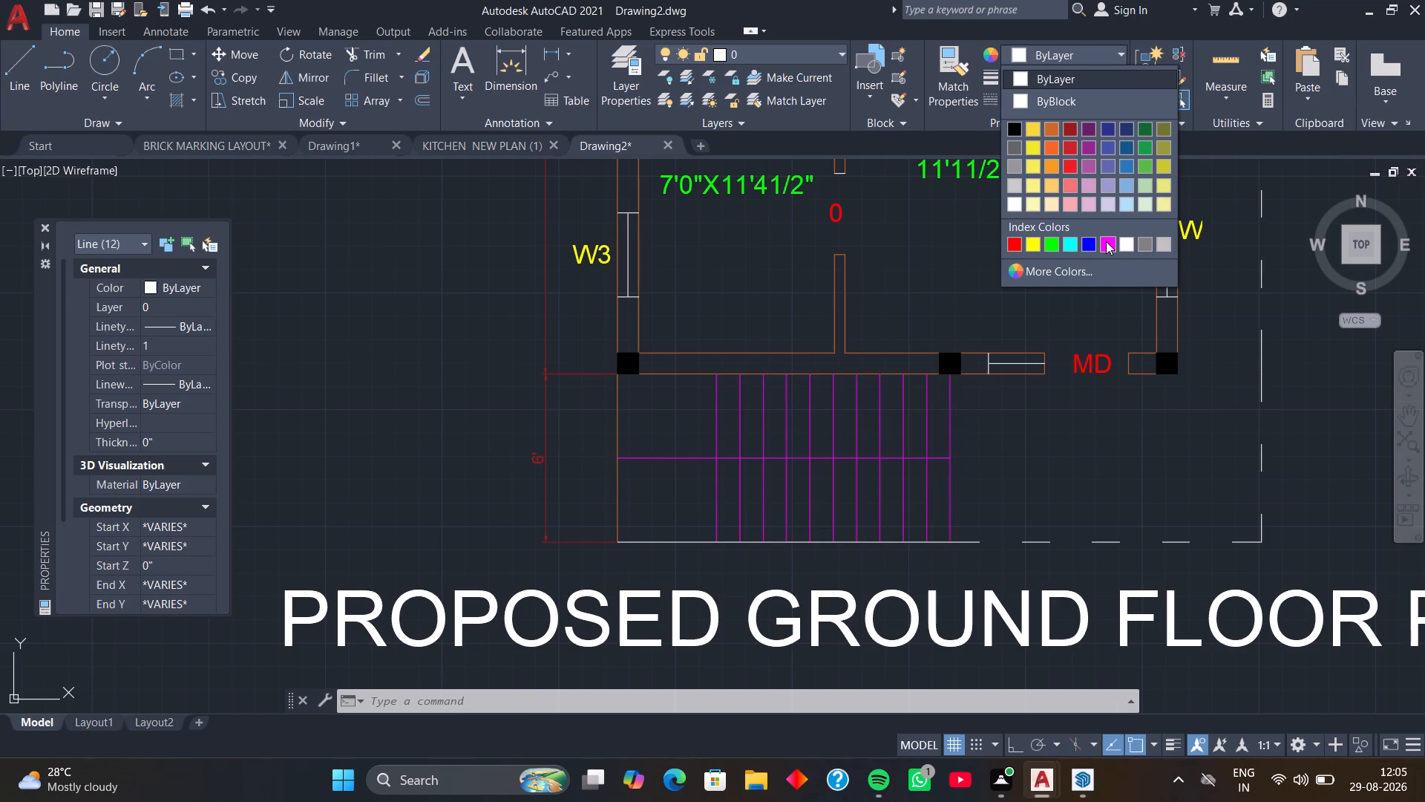
left_click(1106, 241)
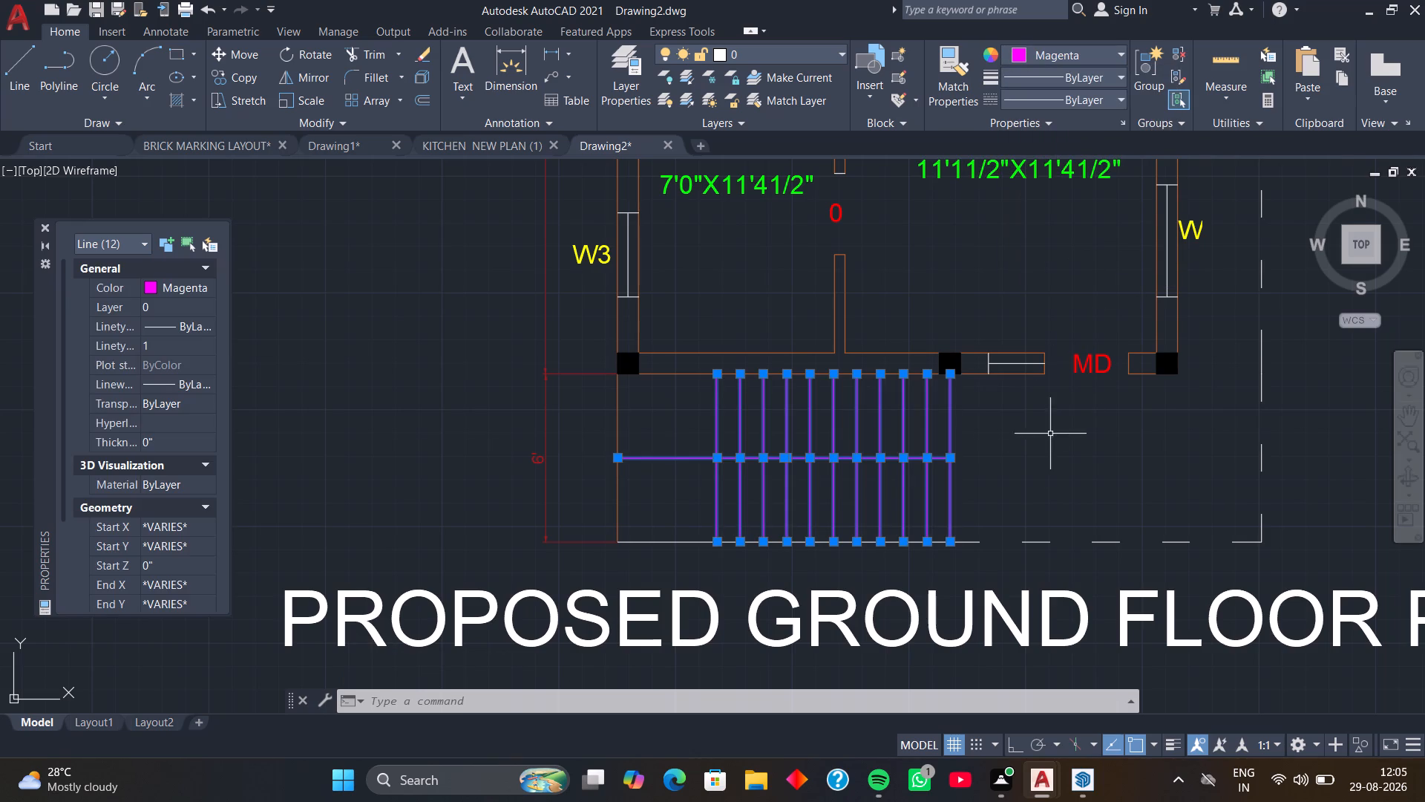
scroll(1044, 451, "down", 1)
middle_click_drag(1044, 451, 995, 374)
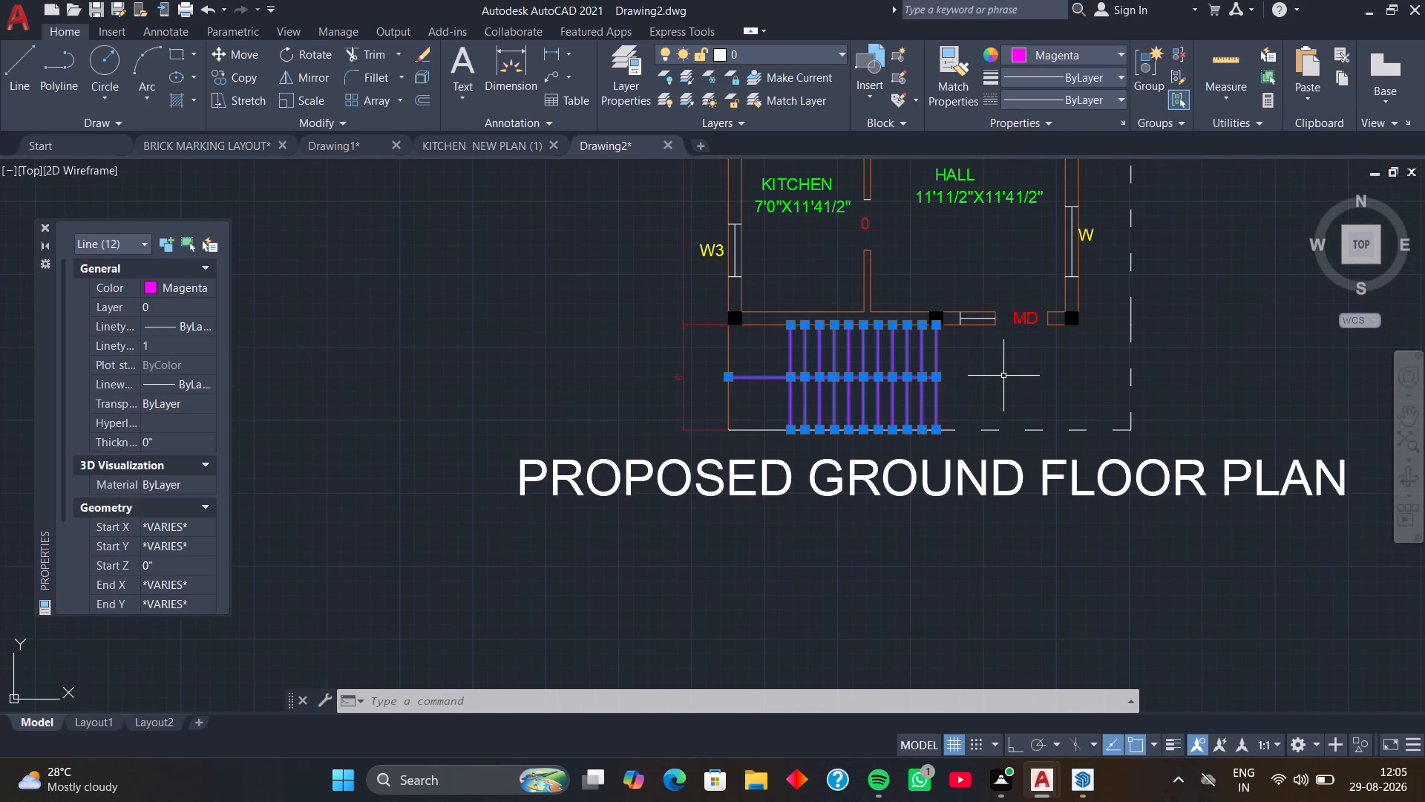
key("Escape")
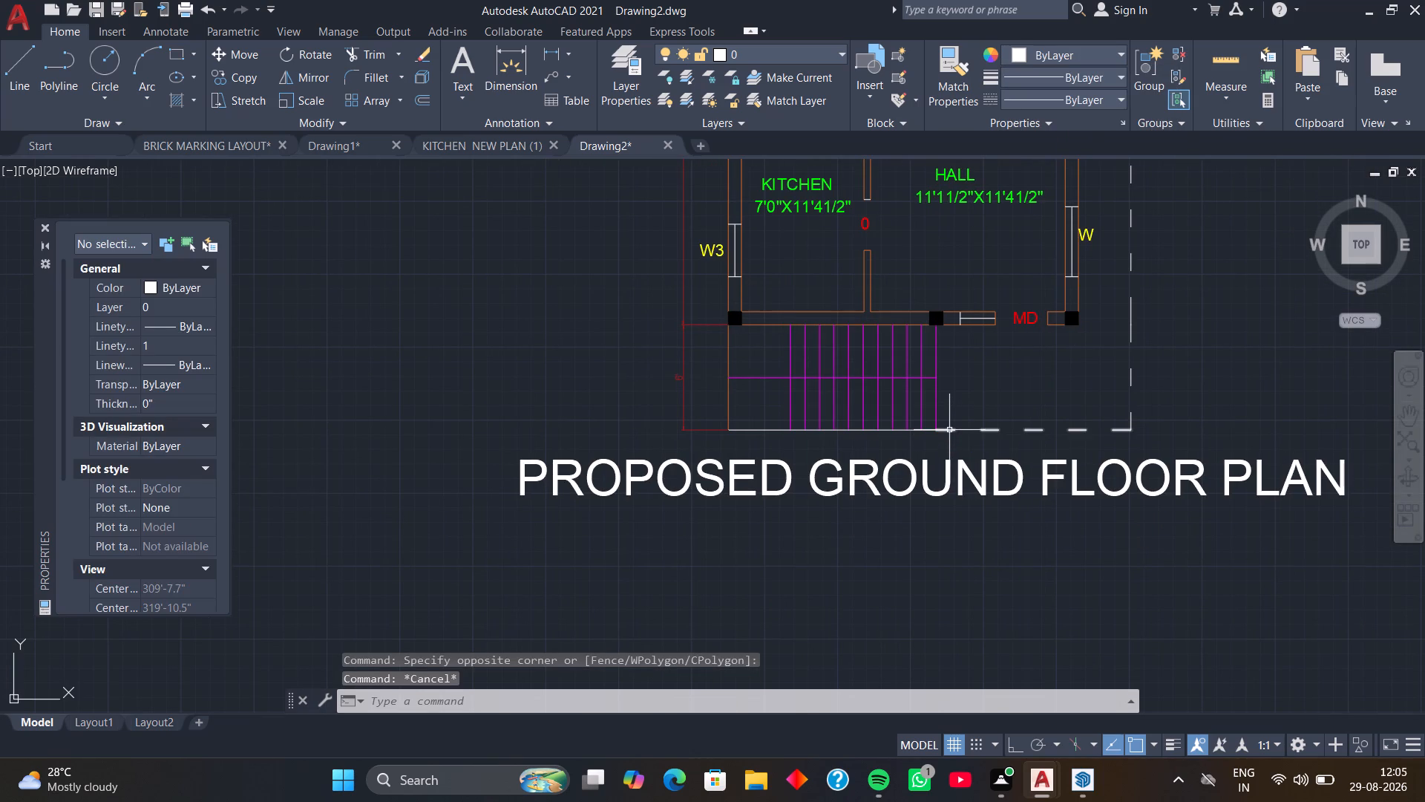
Change the colour of the dashed boundary lines around the plan and the staircase's solid outer edge line to 173,221,247.
left_click(949, 430)
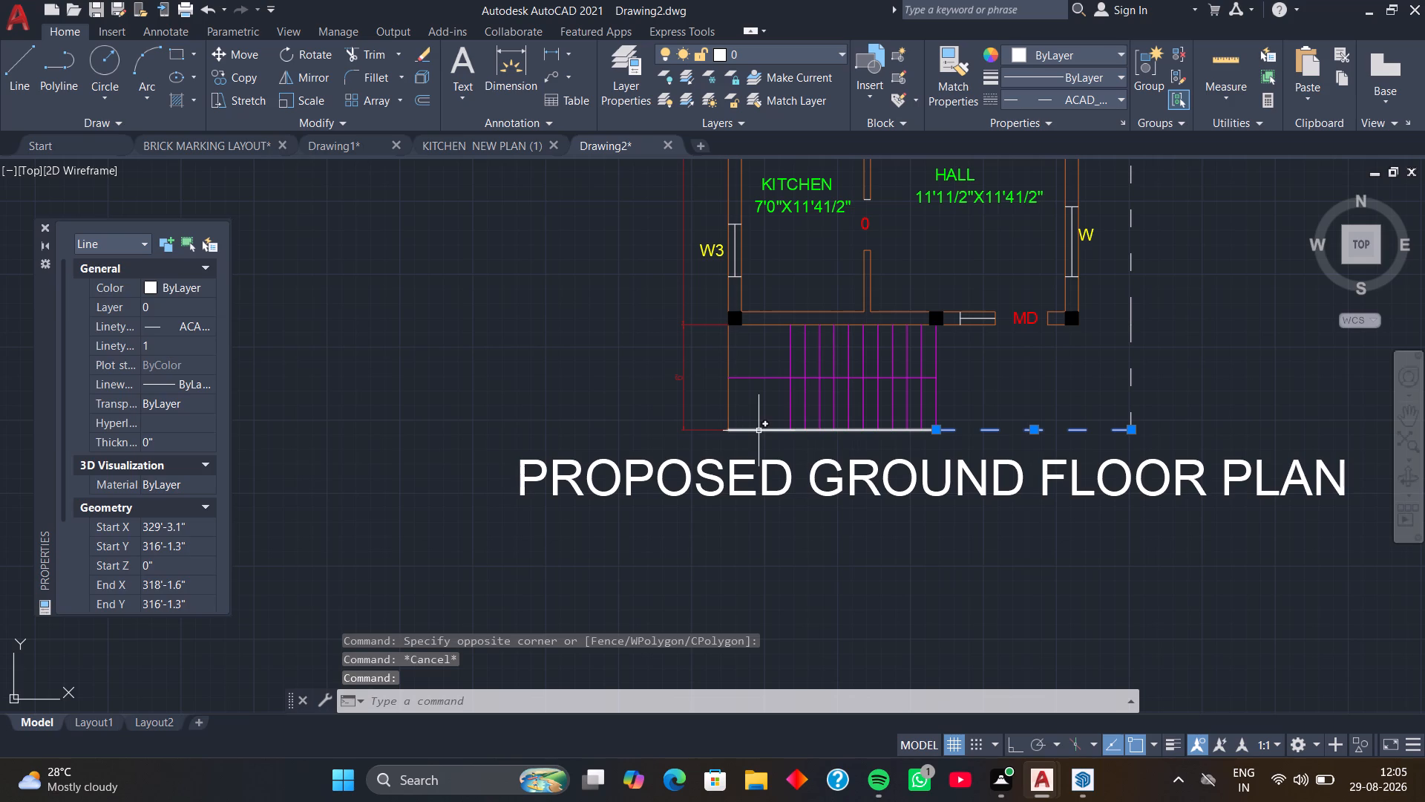
left_click(759, 431)
left_click(1128, 332)
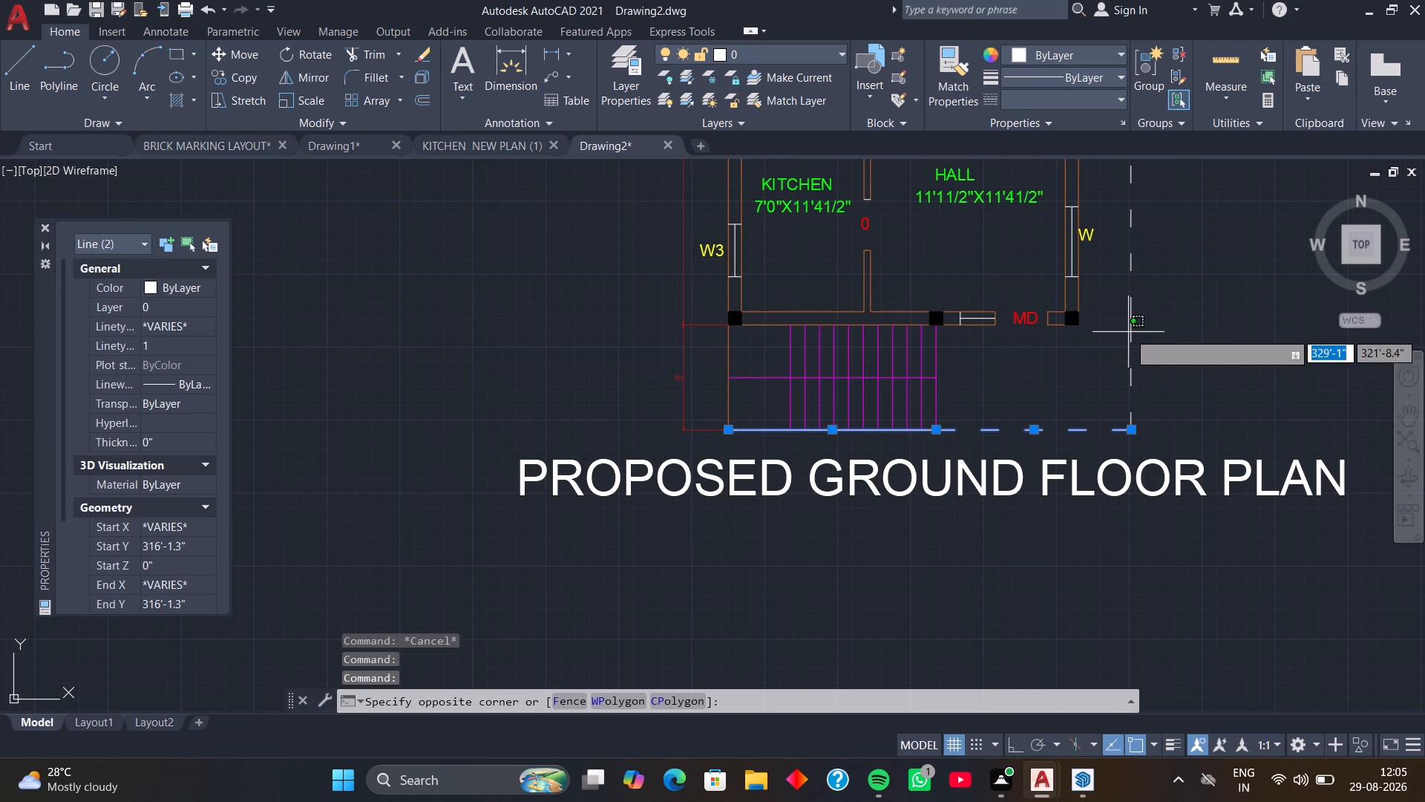
left_click(1159, 321)
left_click(1149, 316)
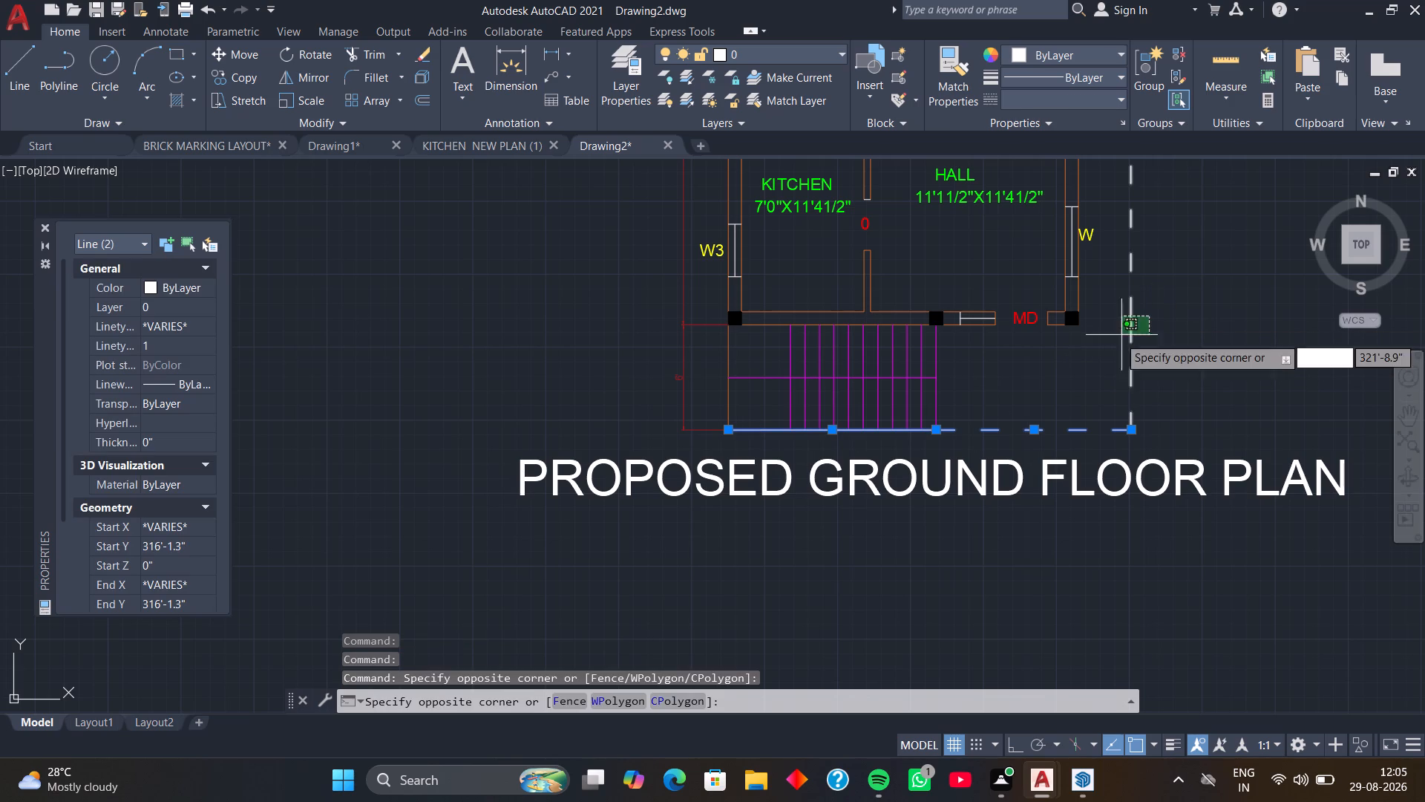
left_click(1117, 339)
scroll(1117, 342, "down", 1)
middle_click_drag(1116, 317, 1097, 449)
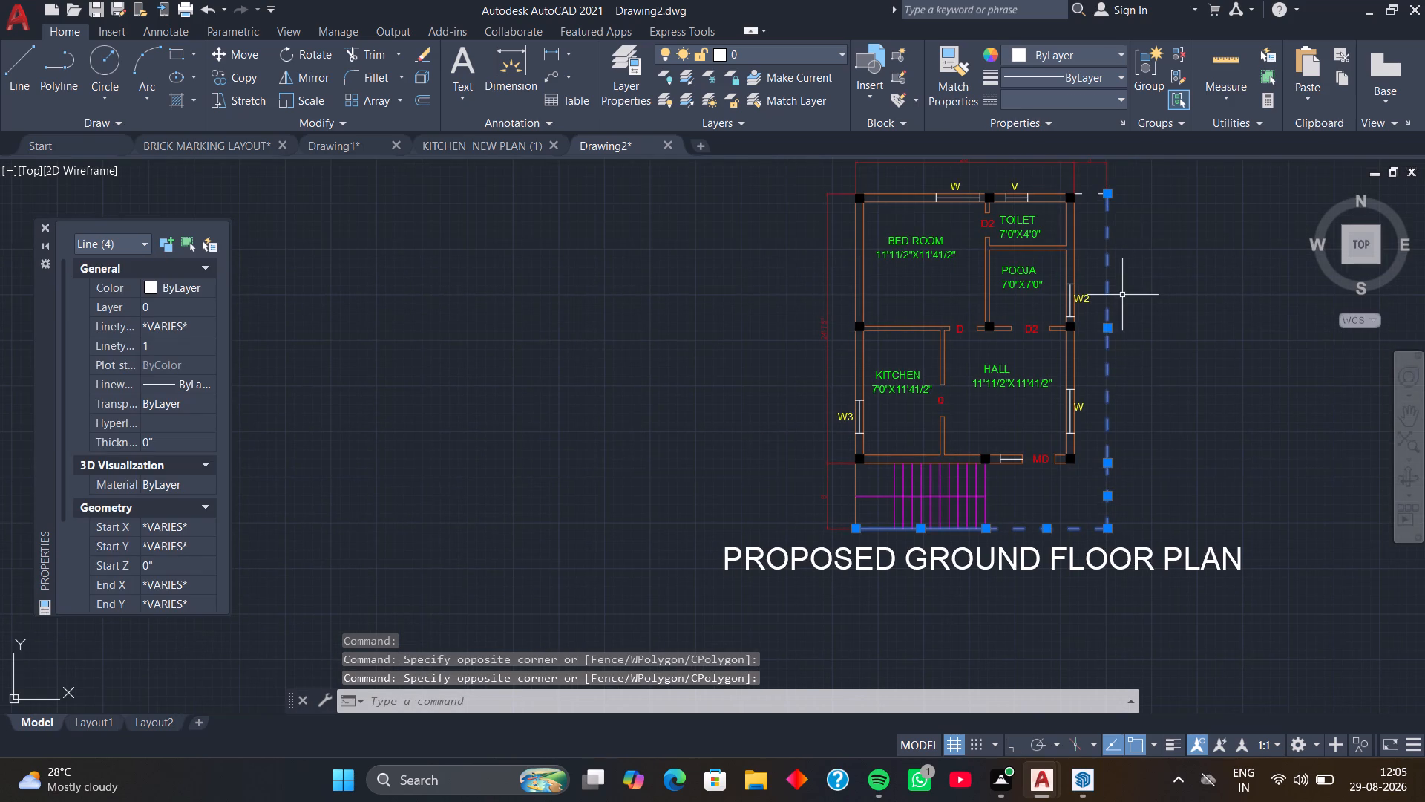
scroll(1100, 210, "up", 2)
middle_click_drag(1083, 199, 1069, 327)
left_click(1054, 281)
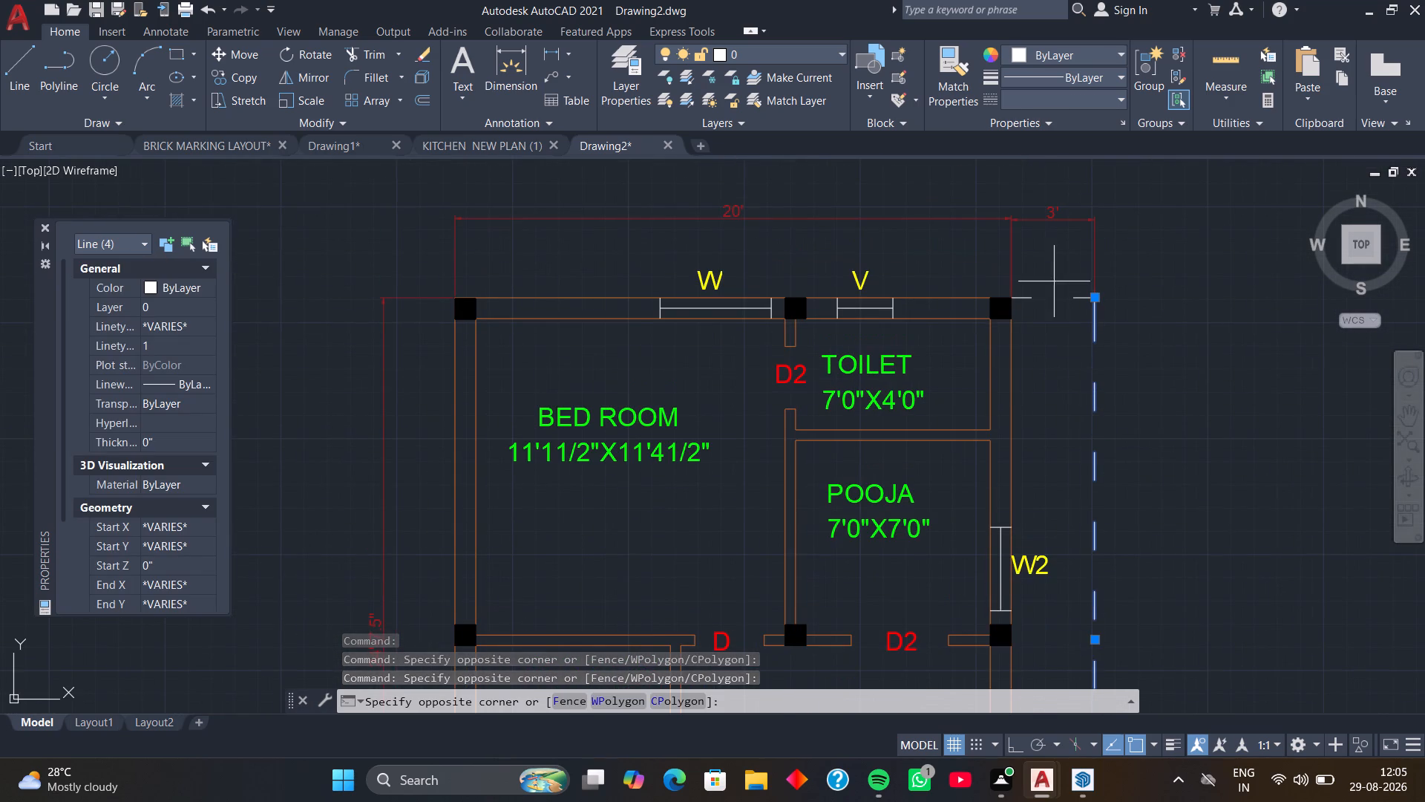
left_click(1032, 307)
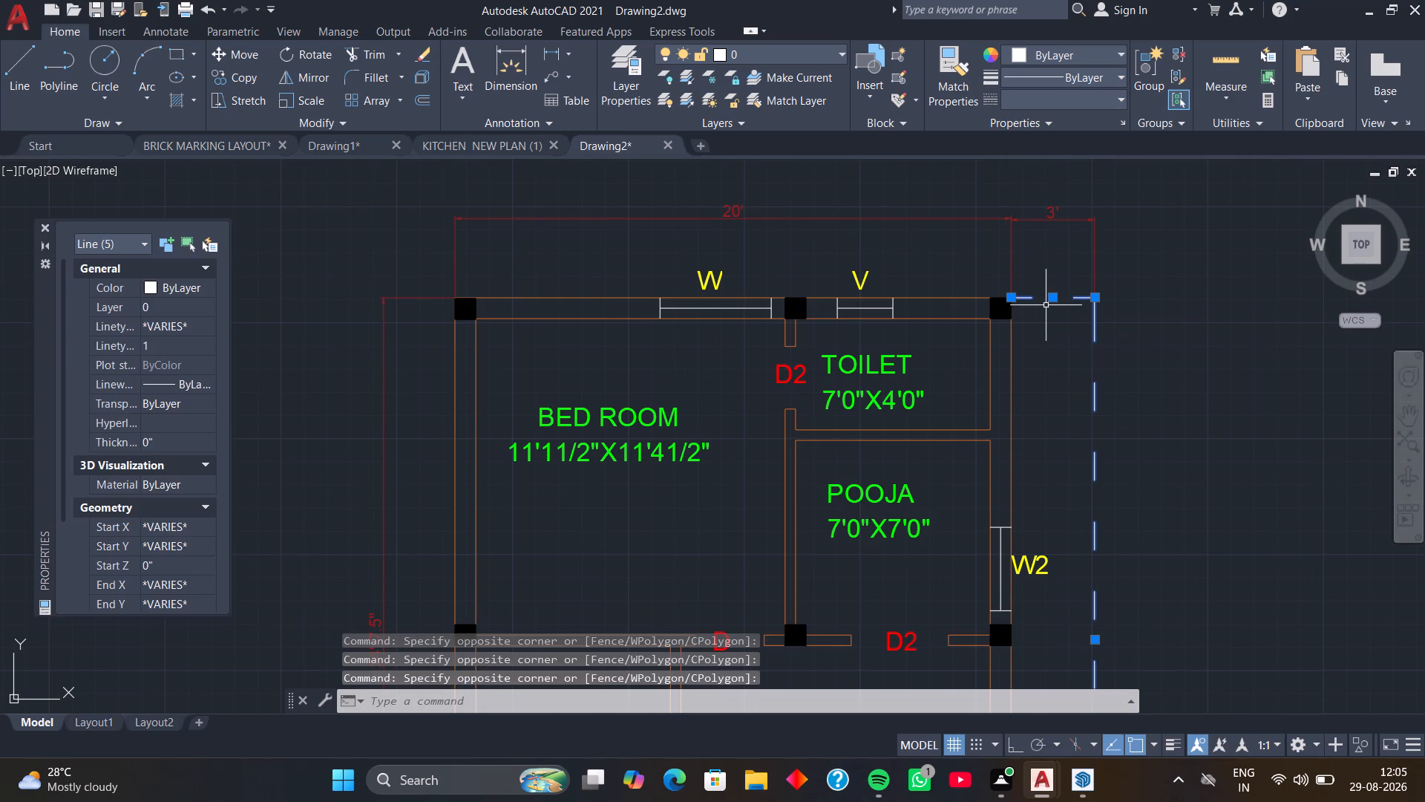
left_click(1117, 76)
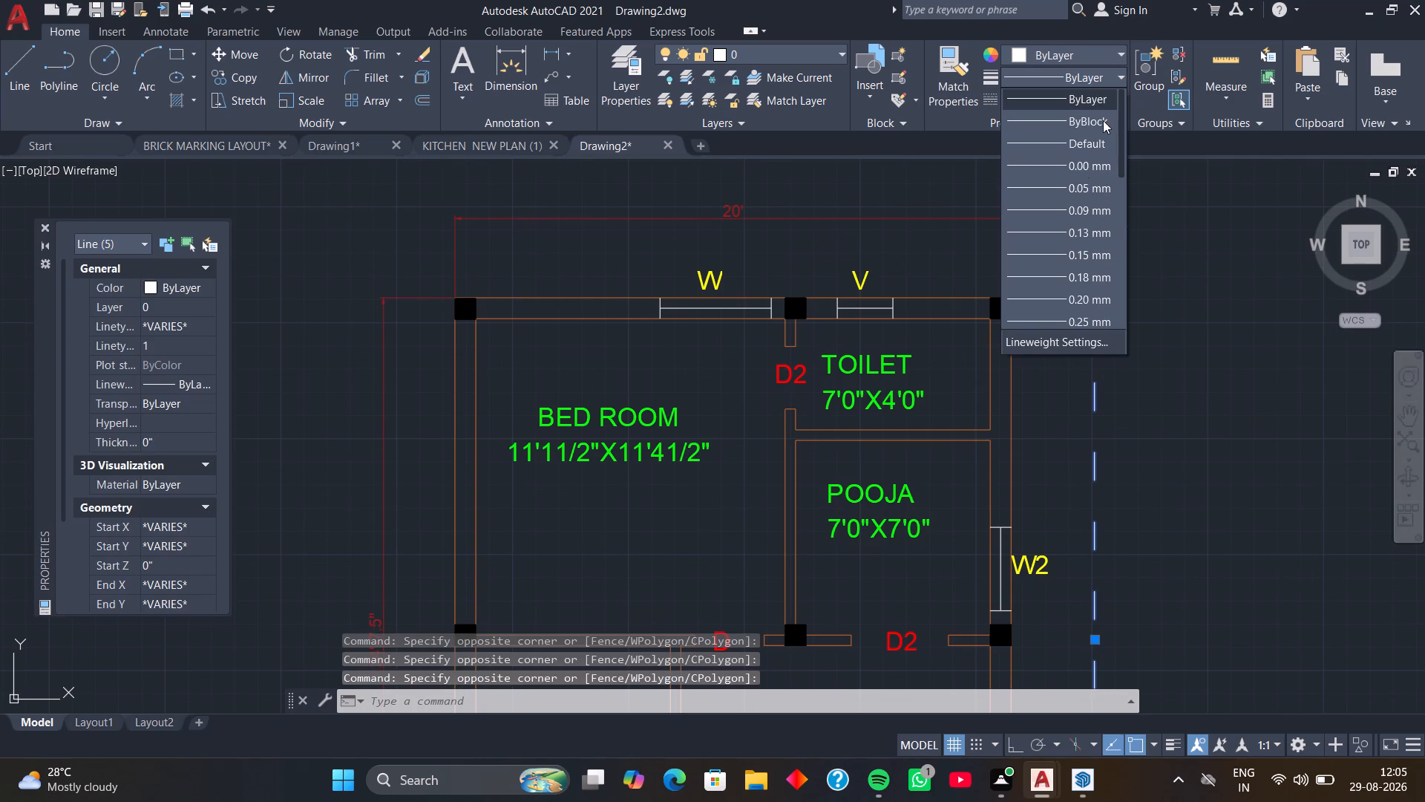
left_click(1120, 74)
left_click(1117, 50)
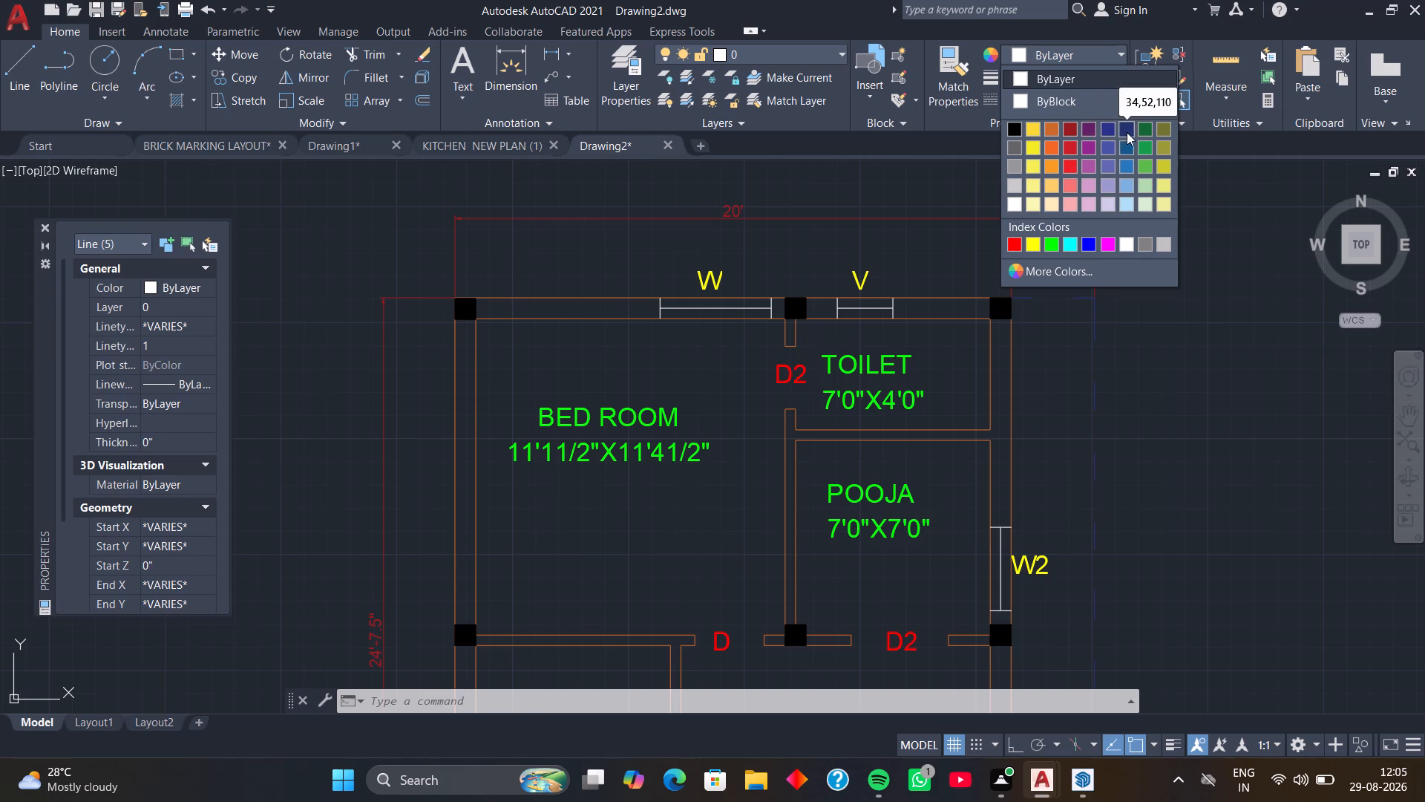
left_click(1132, 200)
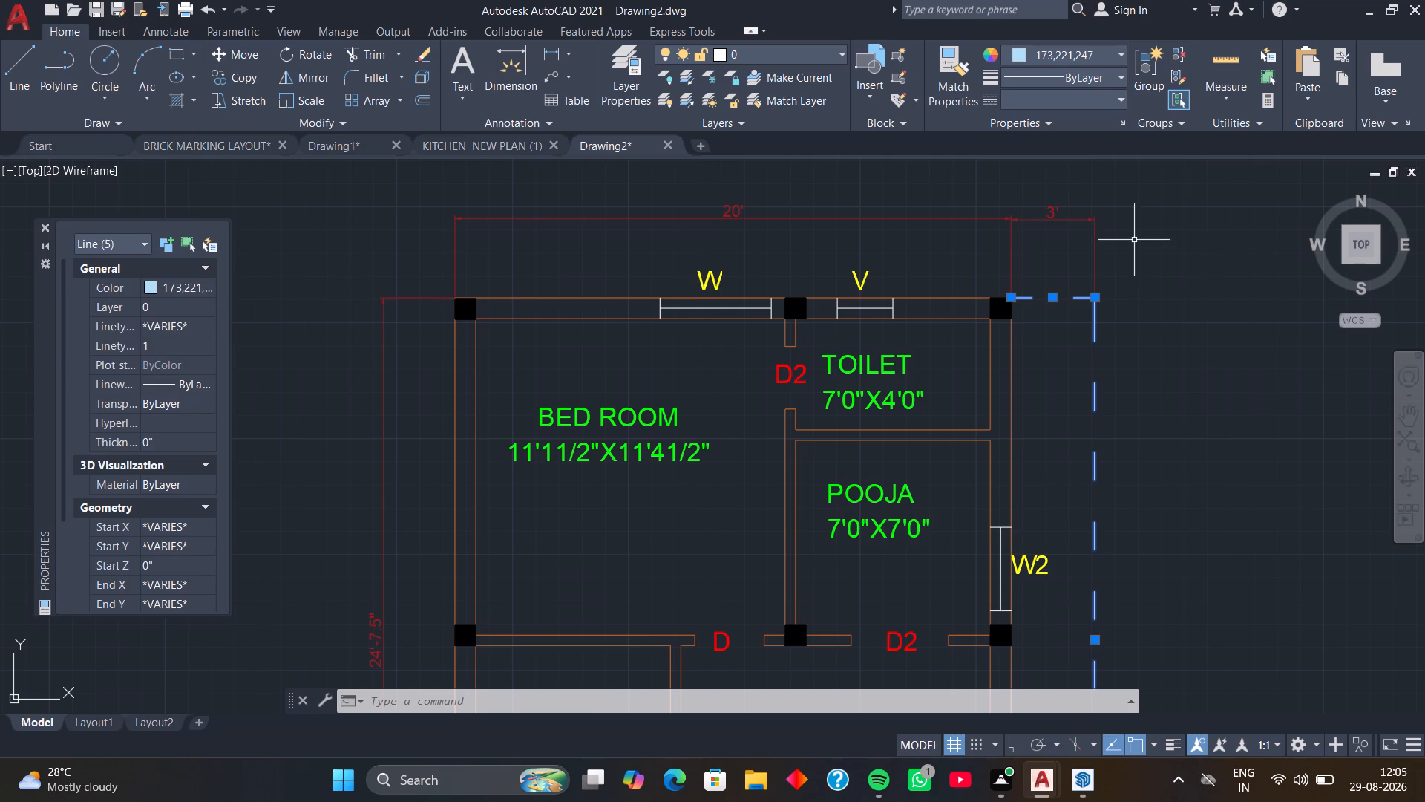
key("Escape")
Select the lines of the bedroom's W window and the toilet's V ventilator in the outer wall.
scroll(1139, 310, "down", 1)
middle_click_drag(1164, 355, 1132, 191)
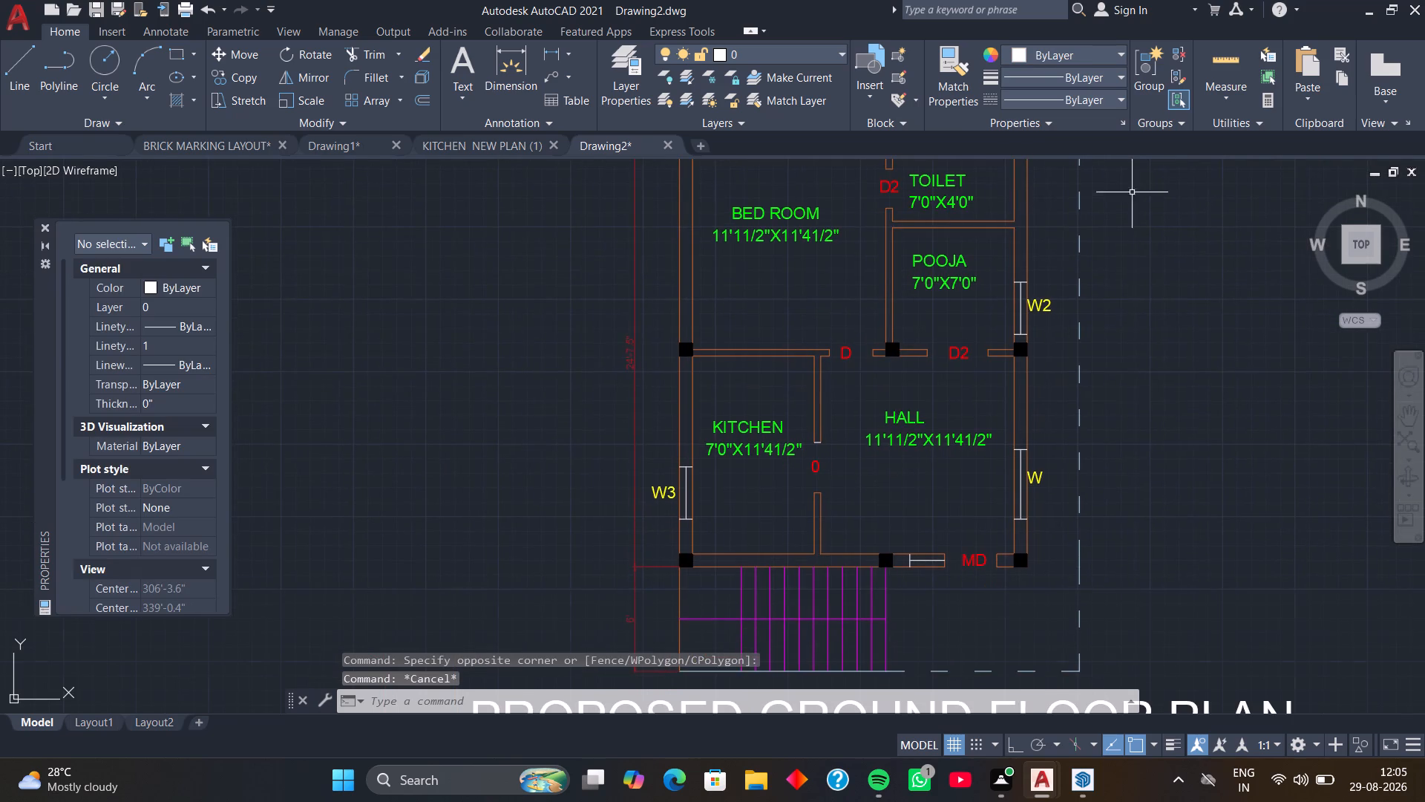
middle_click_drag(1159, 393, 1149, 291)
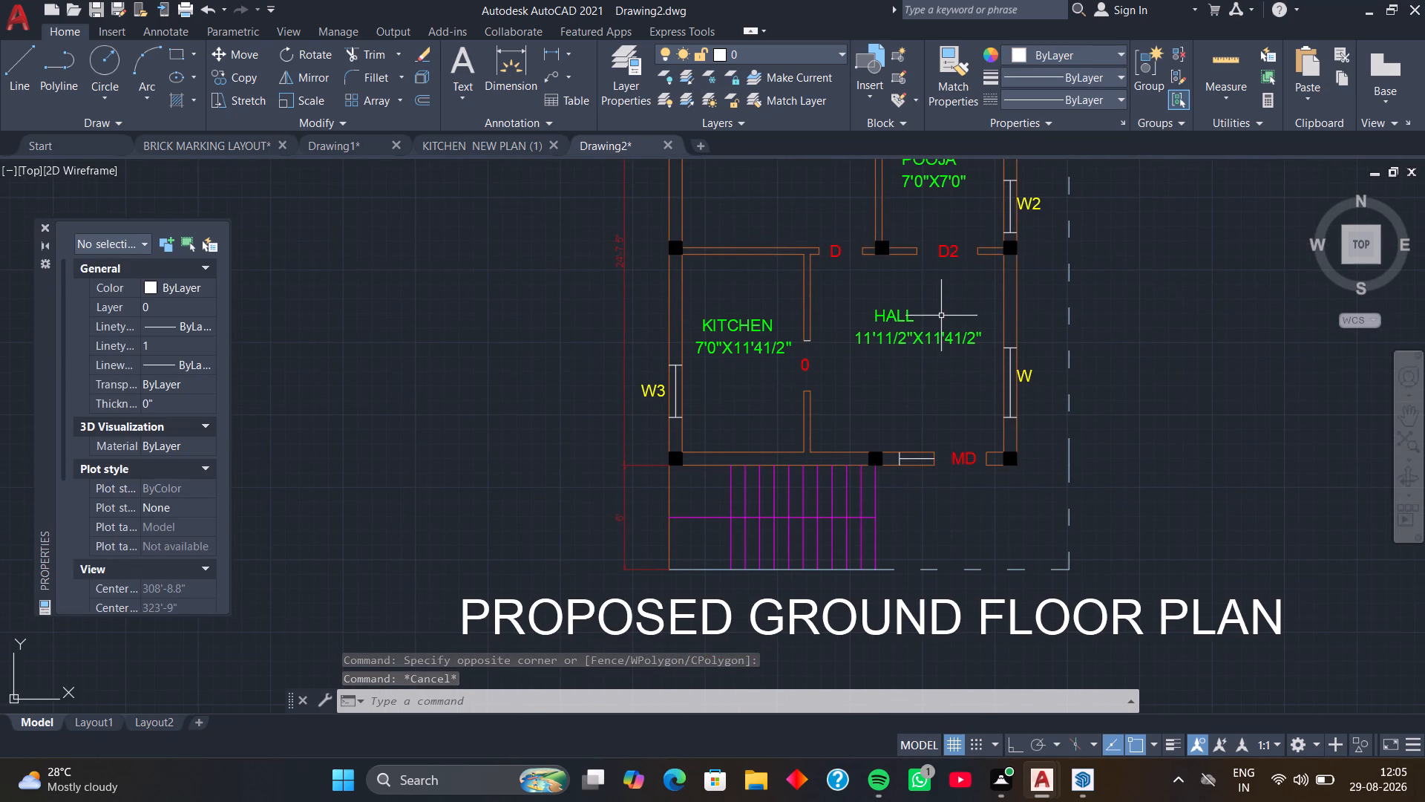
middle_click_drag(936, 311, 1035, 365)
middle_click_drag(934, 299, 963, 449)
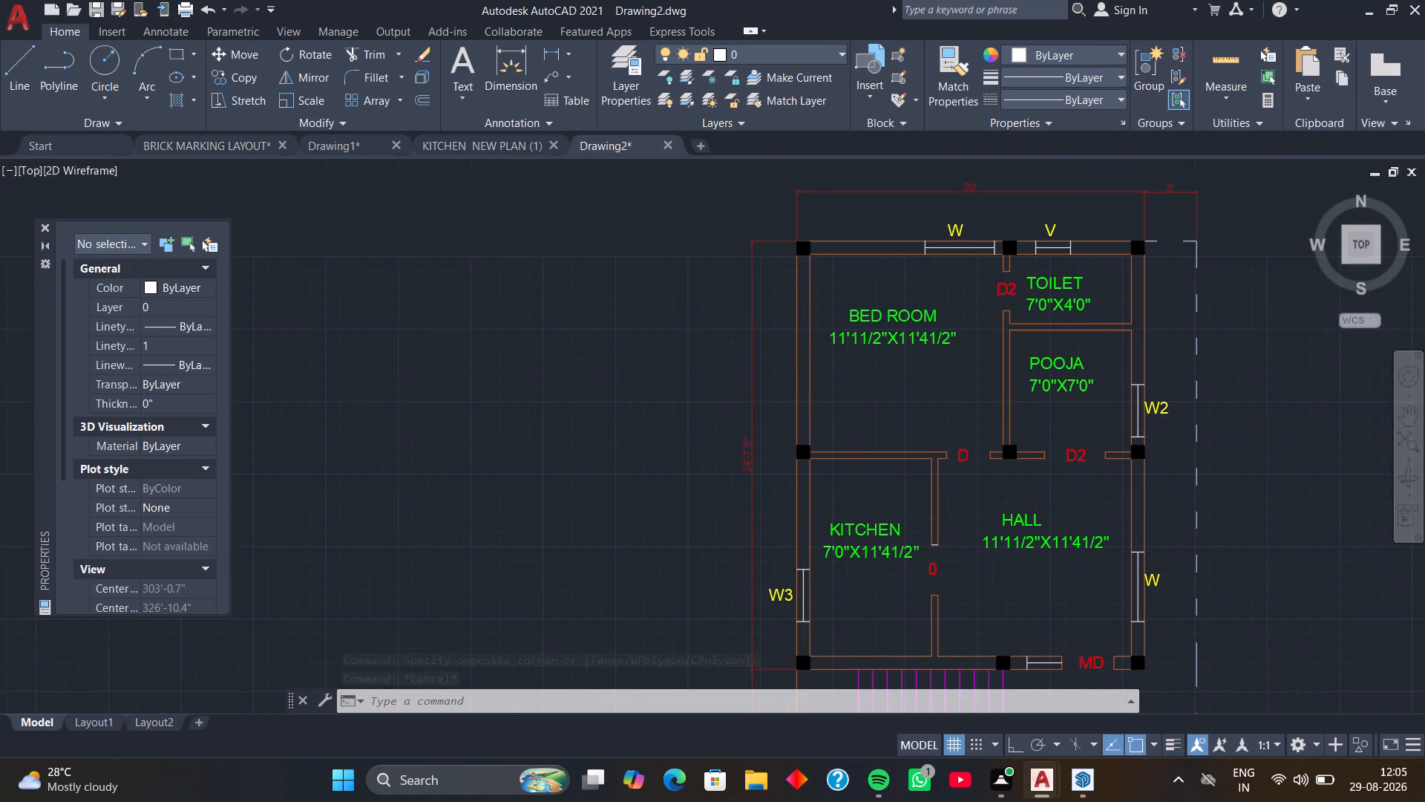
scroll(957, 269, "up", 1)
middle_click_drag(957, 269, 904, 348)
scroll(943, 316, "up", 2)
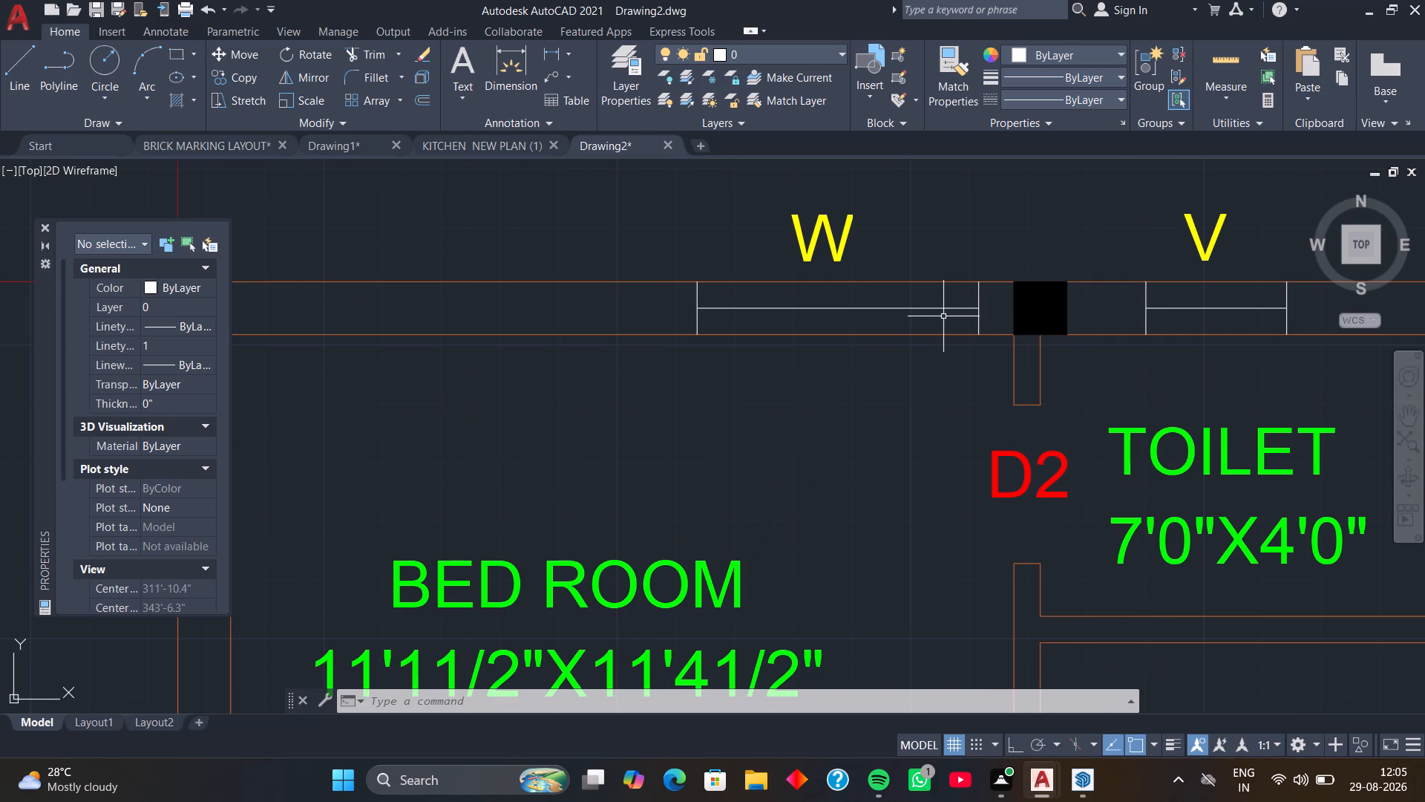
left_click(997, 296)
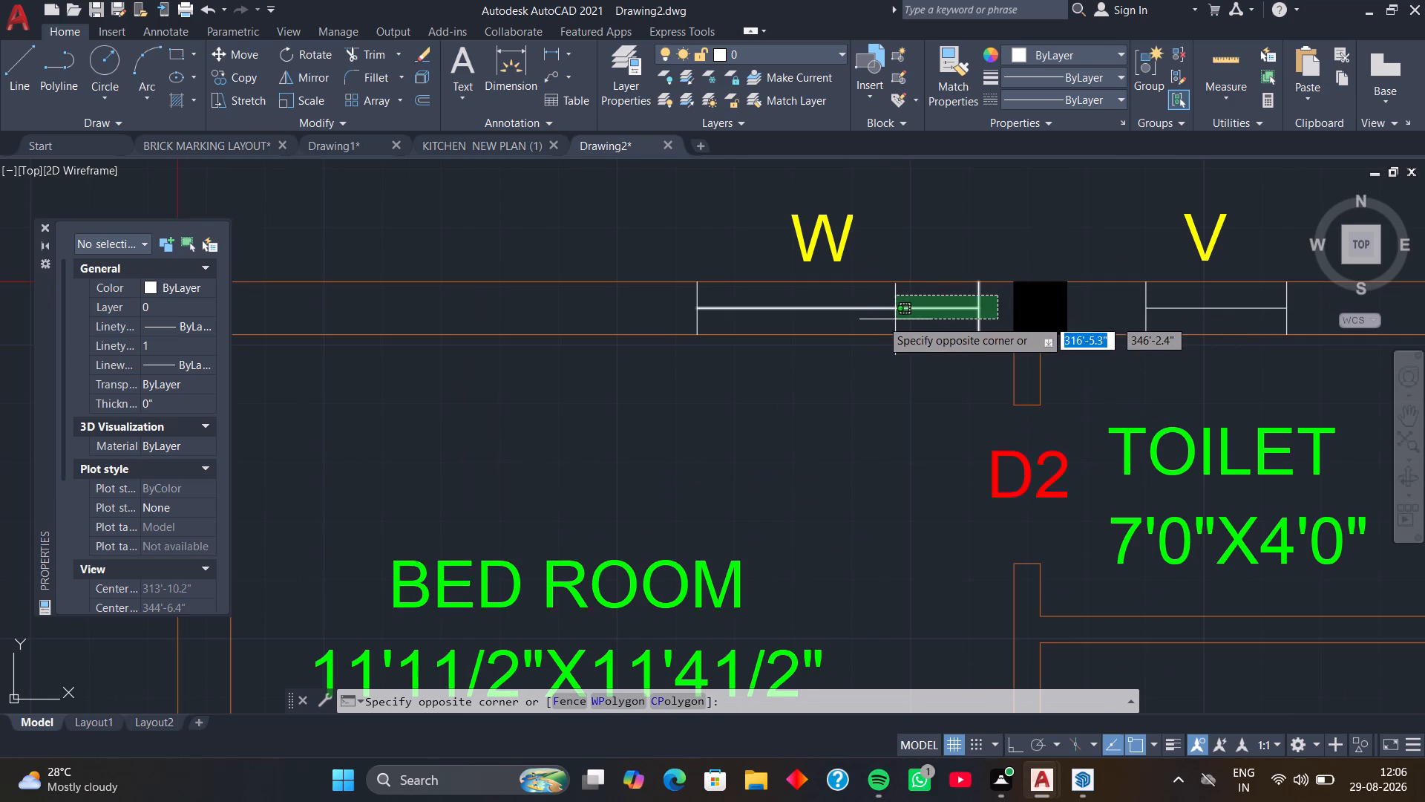
left_click(658, 327)
scroll(1294, 340, "down", 1)
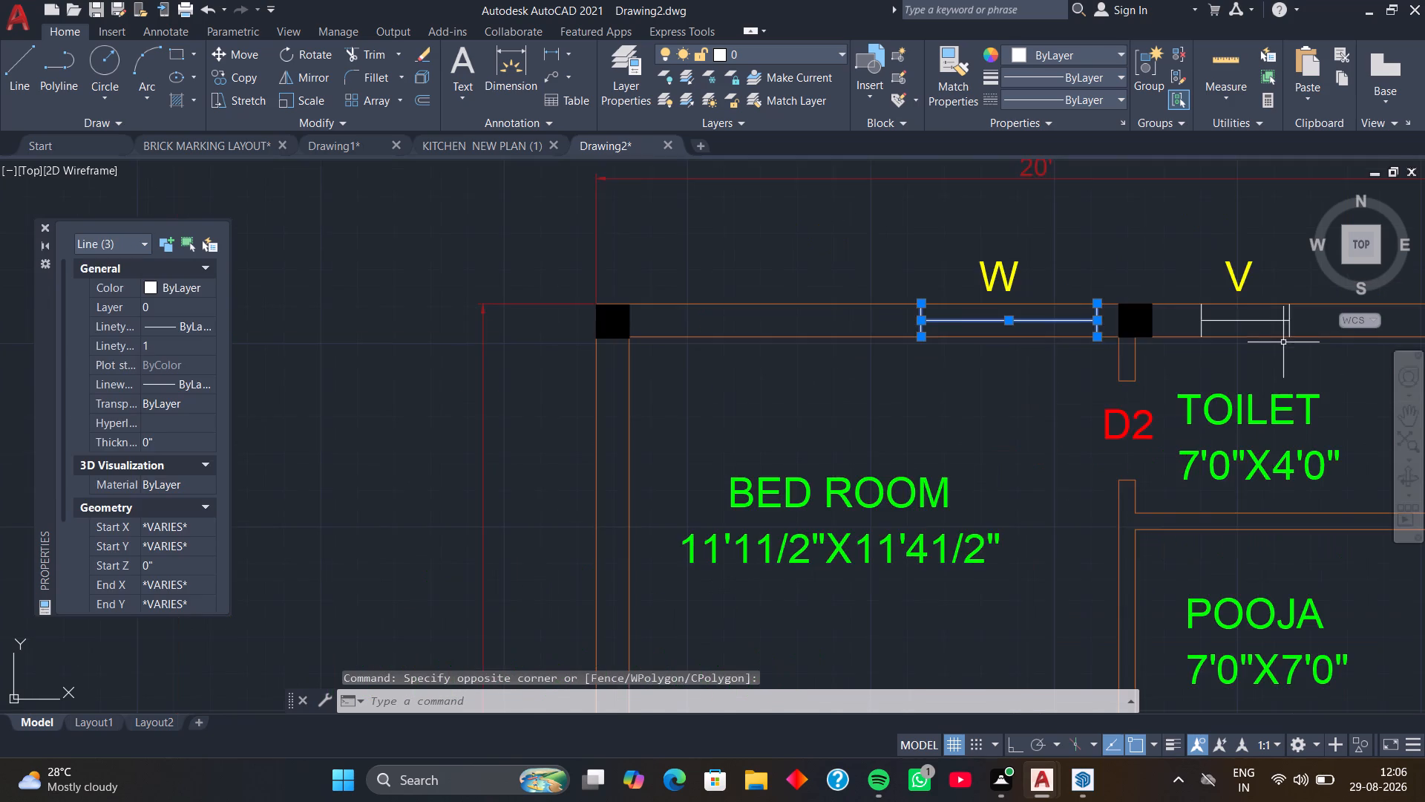
middle_click_drag(1277, 342, 1082, 359)
scroll(1097, 342, "up", 1)
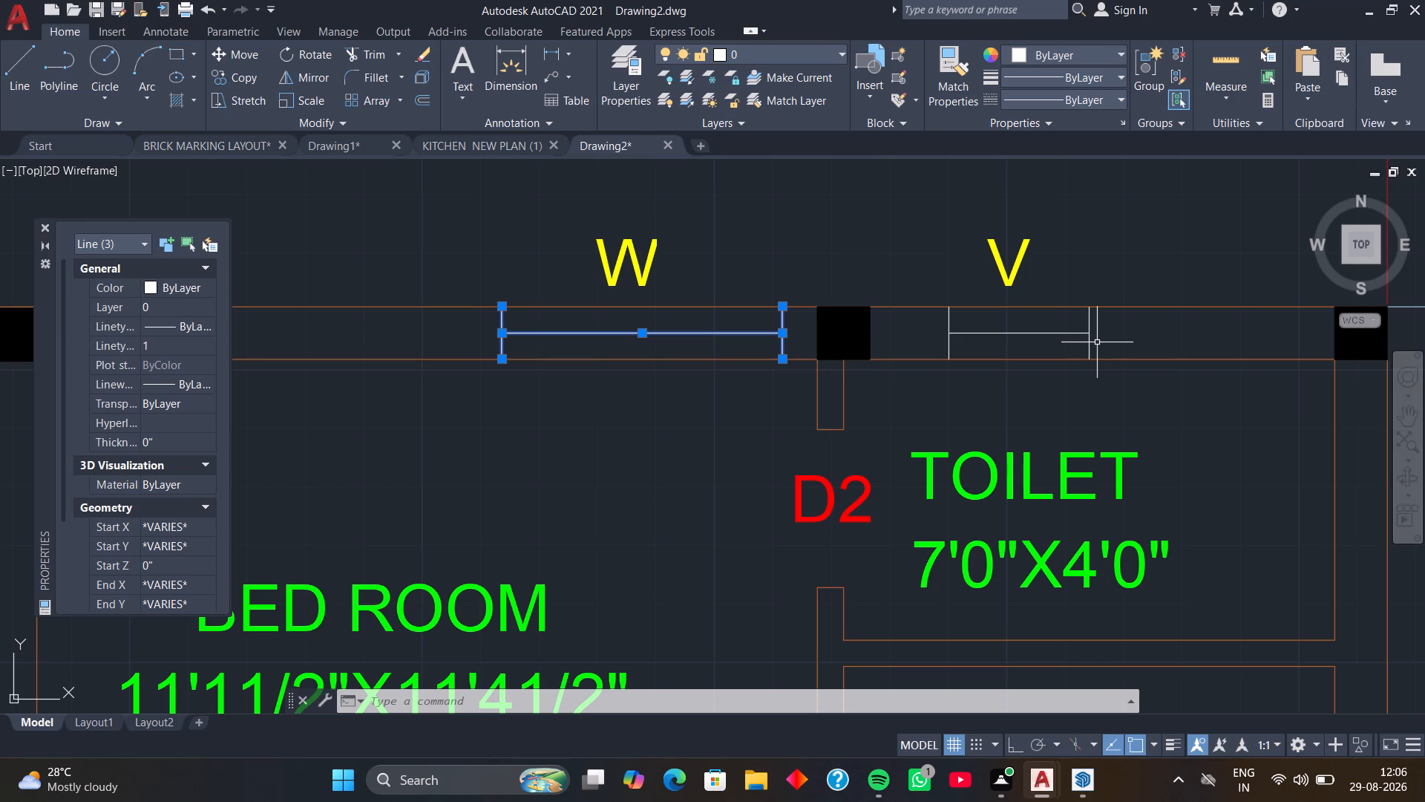
scroll(1095, 337, "up", 1)
left_click(1097, 319)
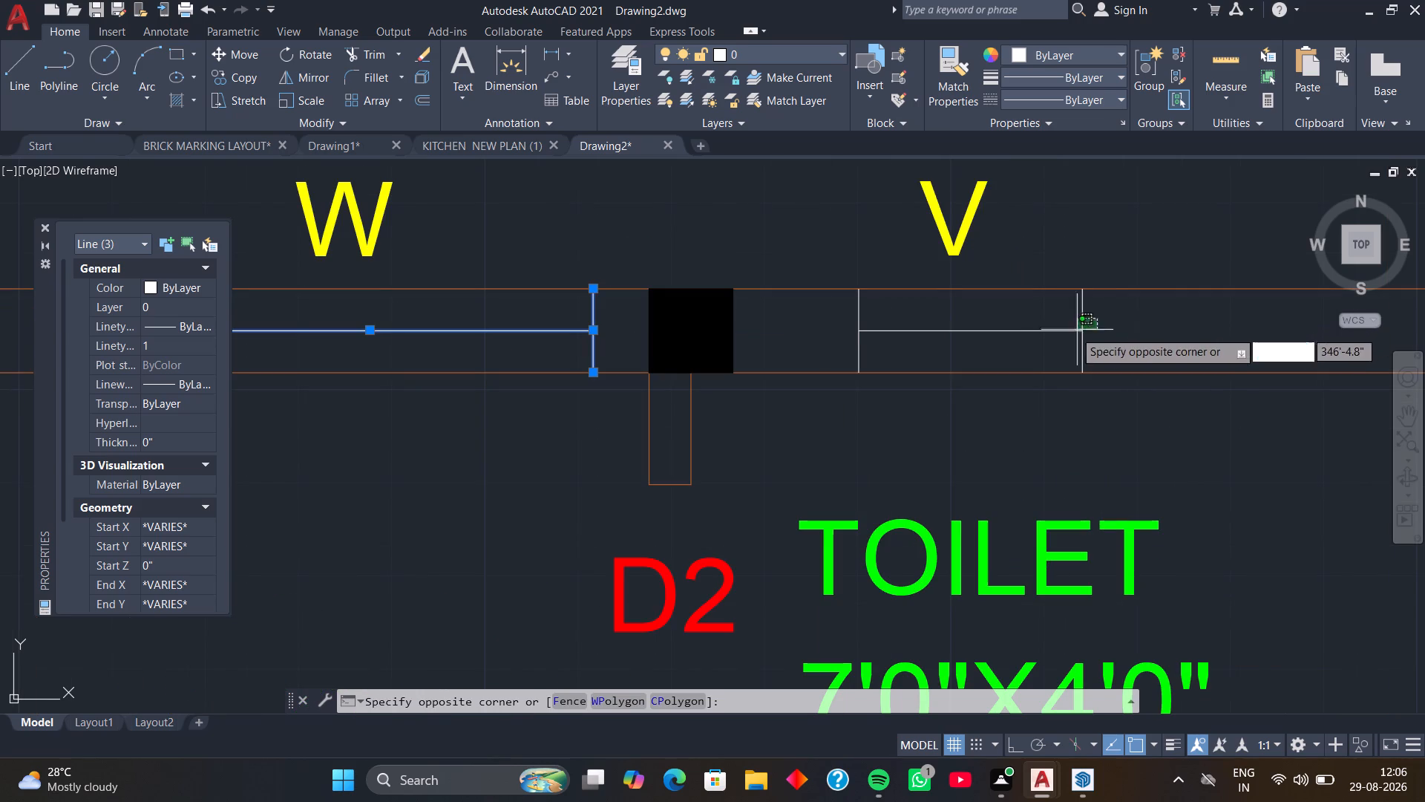
left_click(836, 347)
Add the lines of the pooja room's W2 window and the hall's W window to the selection.
scroll(1021, 434, "down", 2)
middle_click_drag(1032, 453, 1063, 277)
scroll(1089, 423, "down", 1)
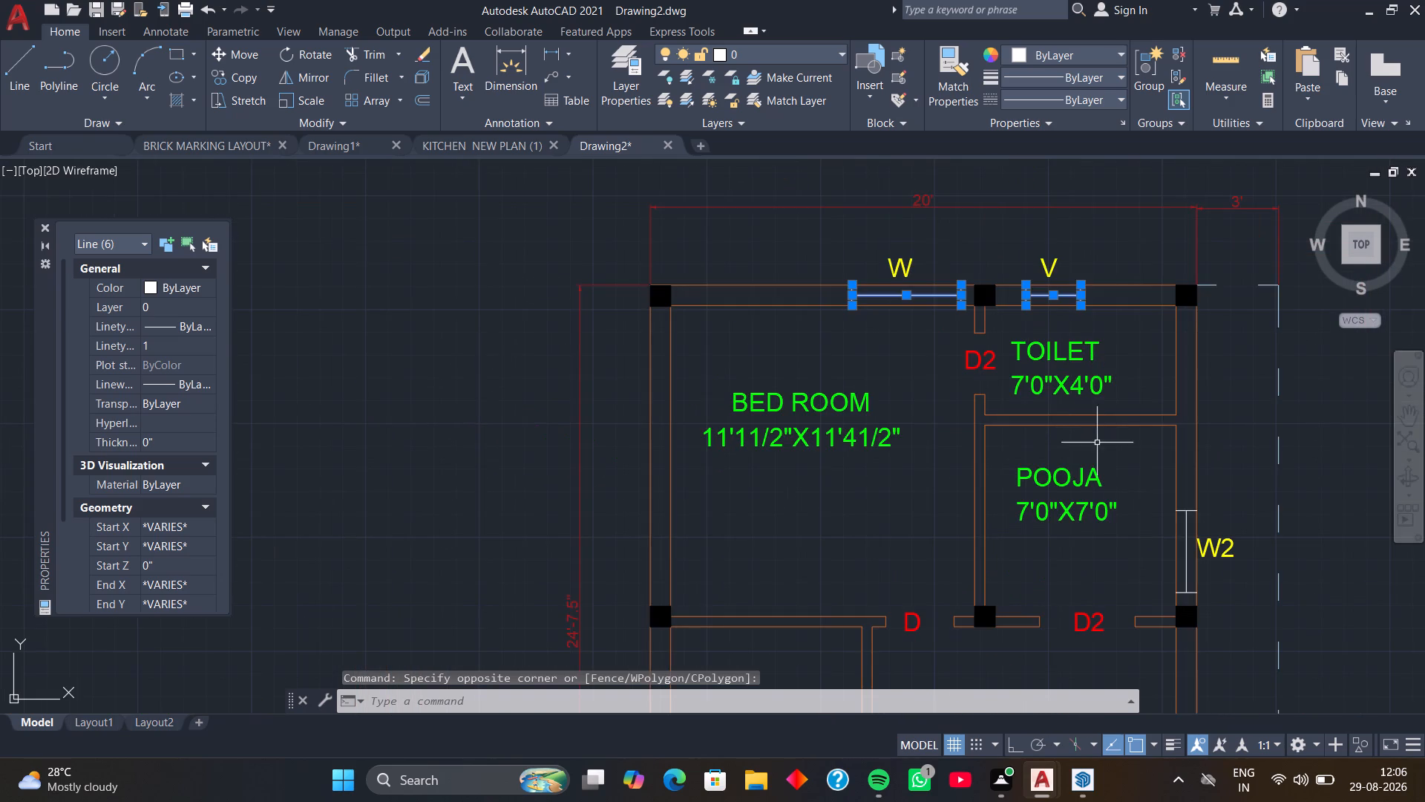
middle_click_drag(1137, 501, 1078, 362)
scroll(1121, 359, "up", 2)
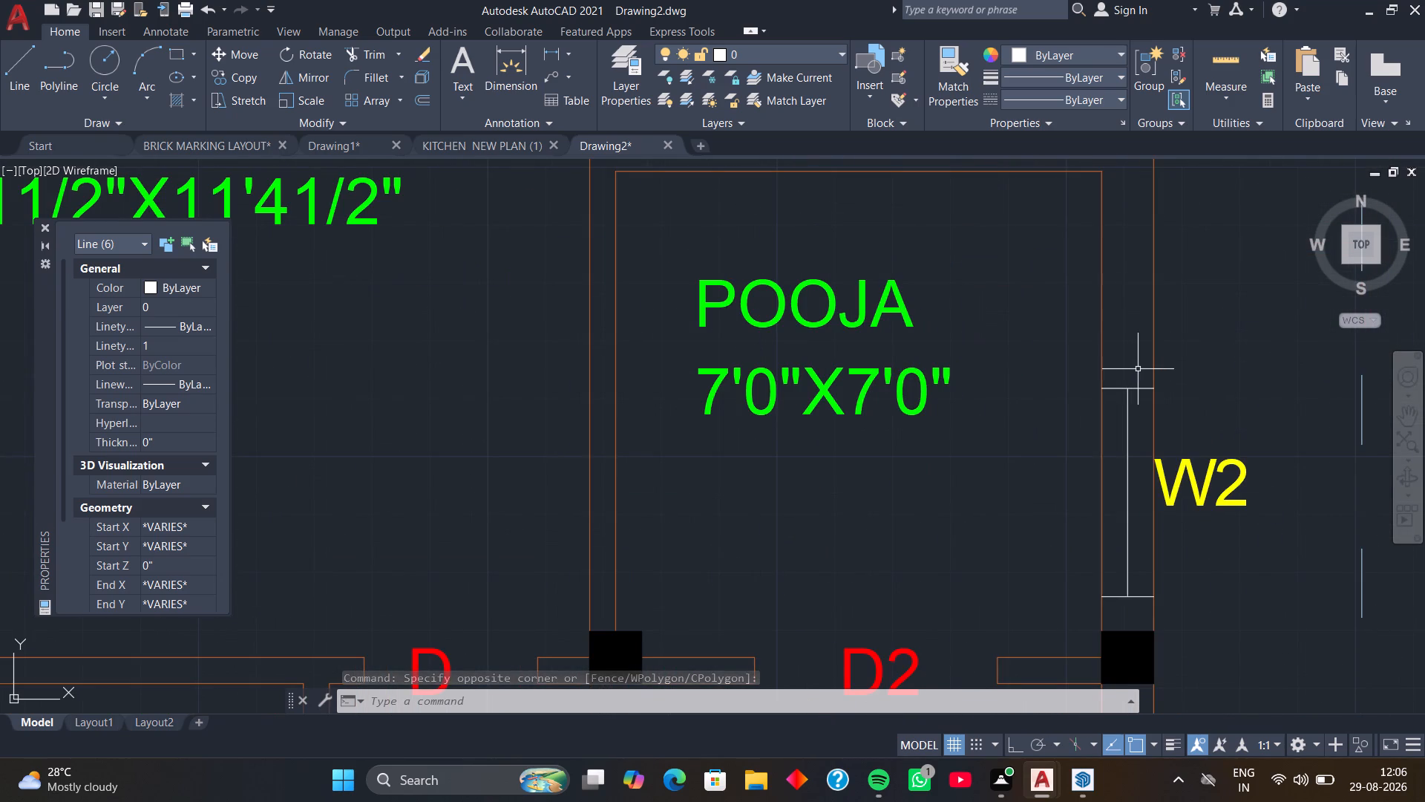
left_click(1140, 370)
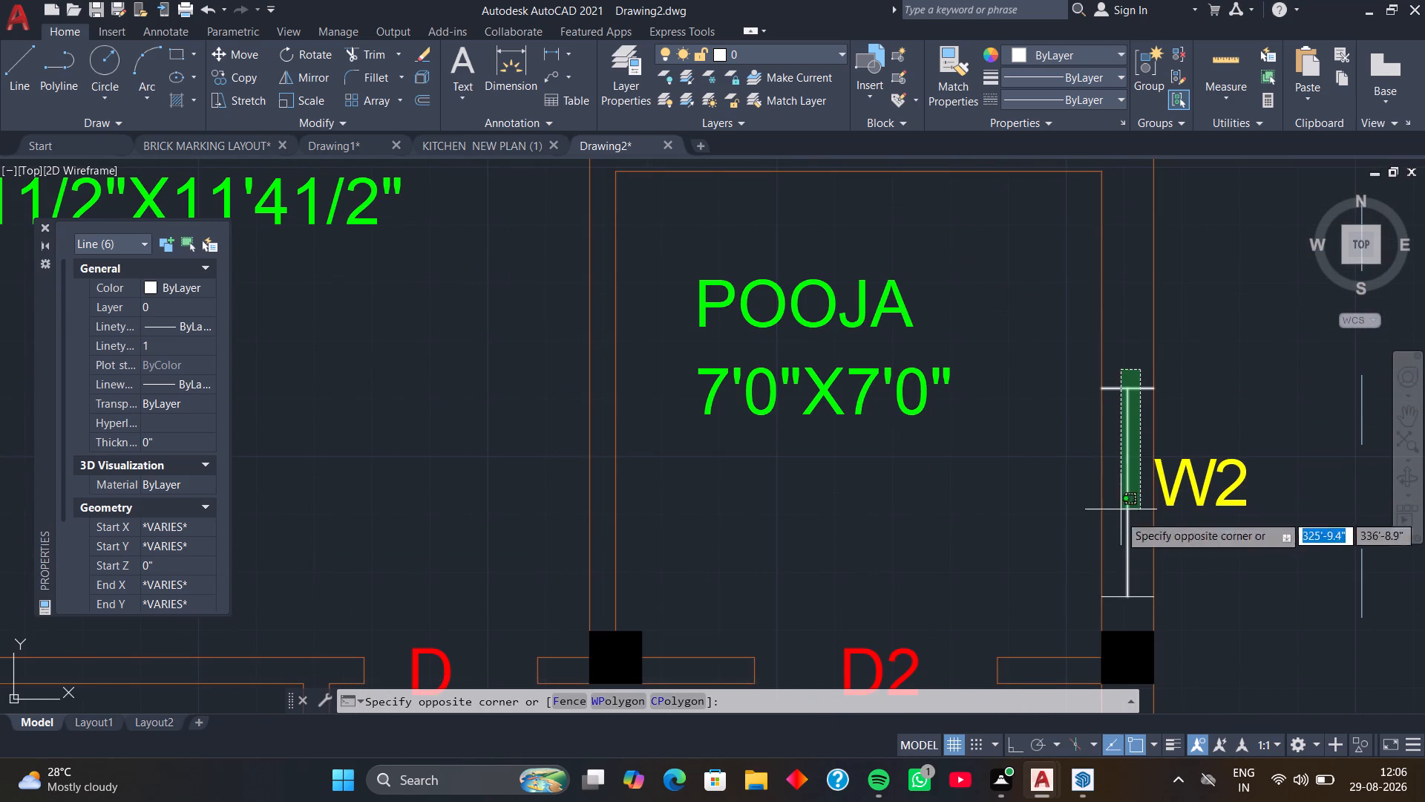
left_click(1116, 616)
scroll(1081, 563, "down", 1)
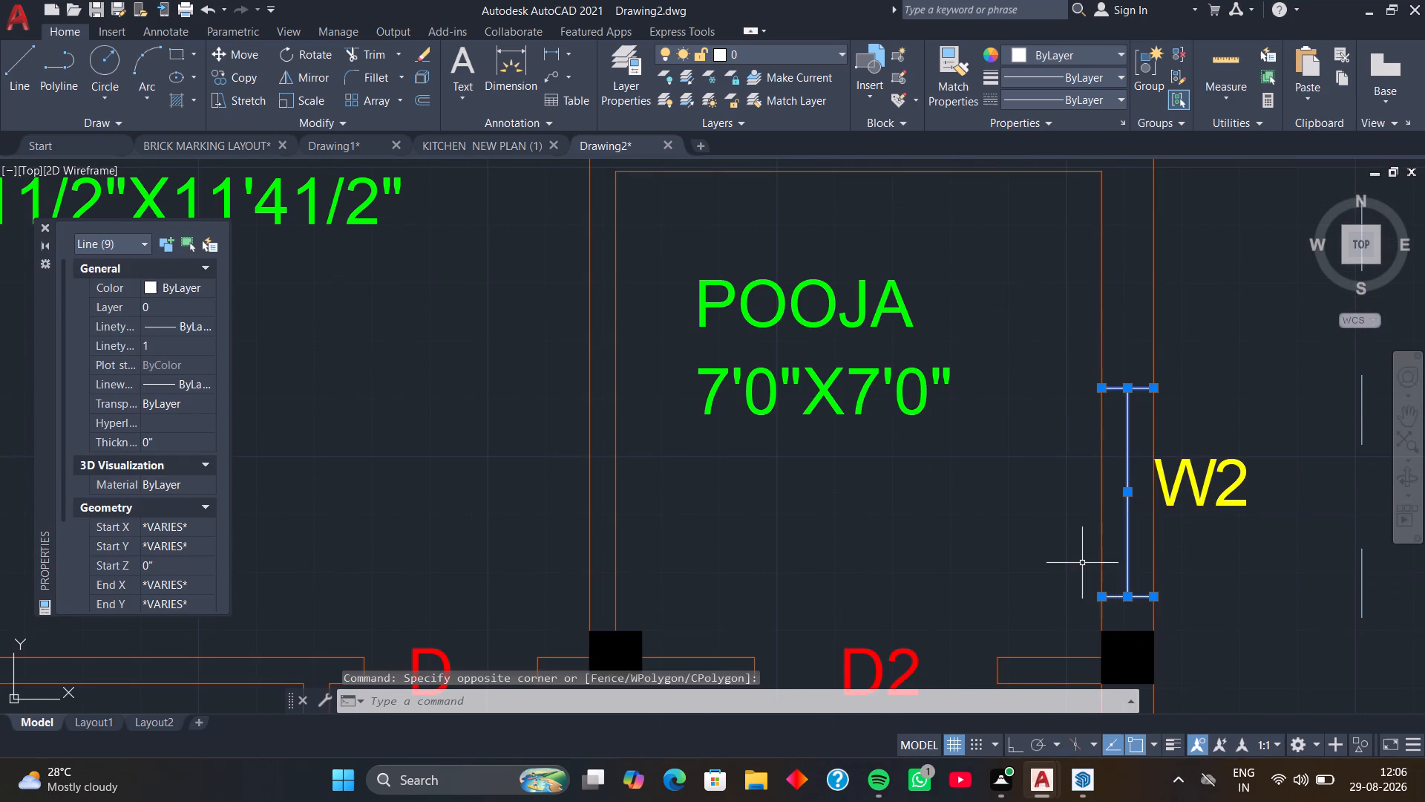
scroll(1081, 563, "down", 1)
middle_click_drag(1067, 567, 1091, 378)
middle_click_drag(1067, 433, 1168, 336)
middle_click_drag(1167, 455, 1147, 426)
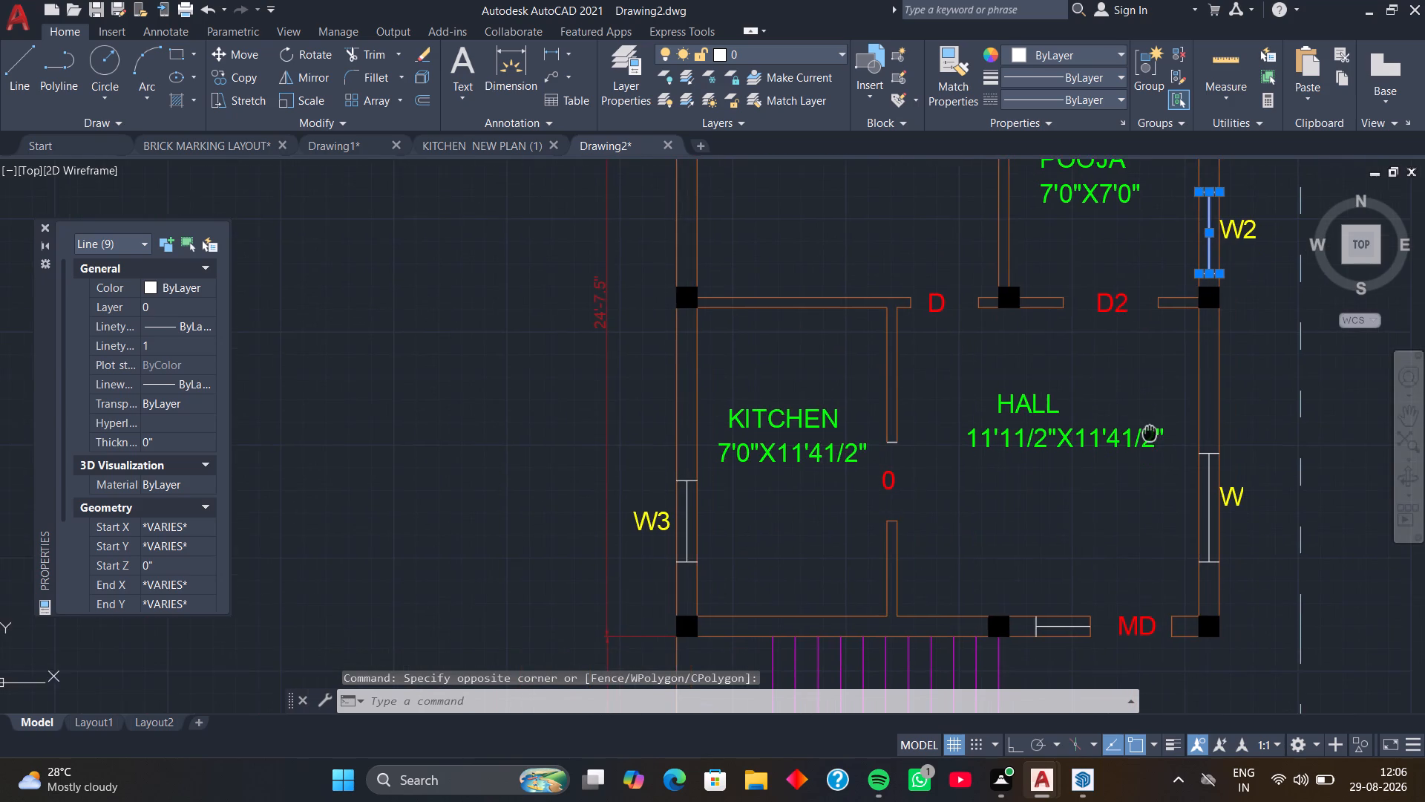
middle_click_drag(1147, 426, 1127, 376)
scroll(1169, 388, "up", 3)
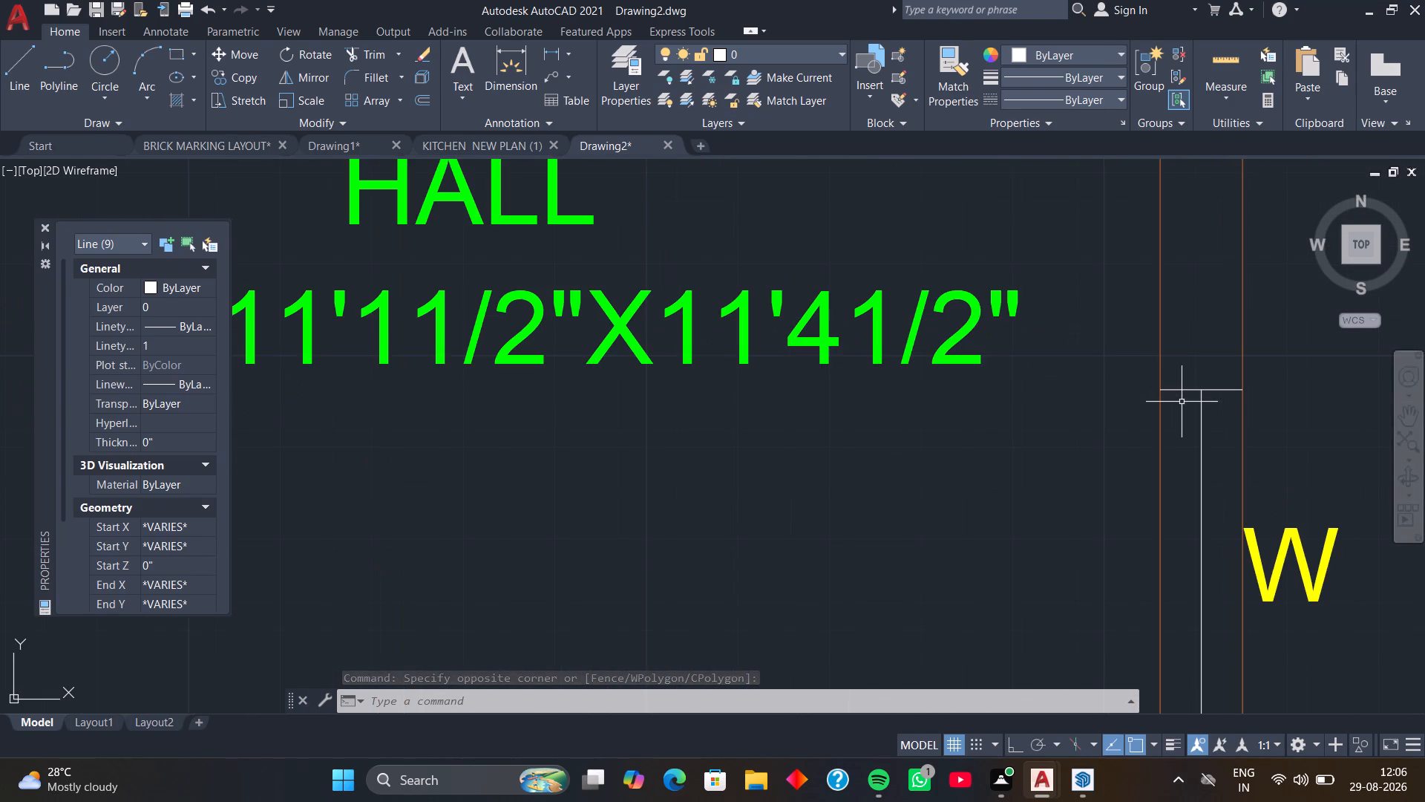
left_click(1222, 376)
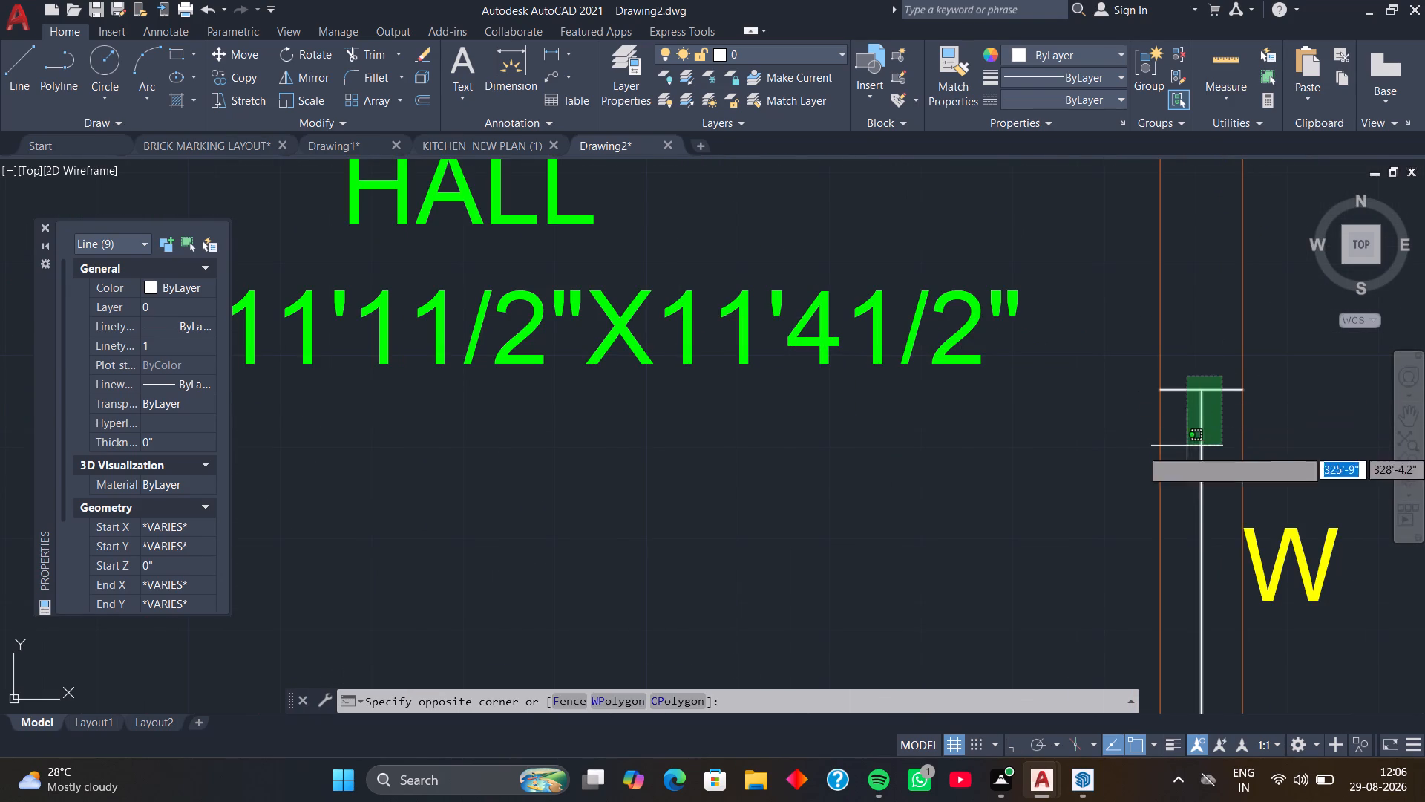
scroll(1183, 496, "down", 2)
middle_click_drag(1183, 498, 1172, 346)
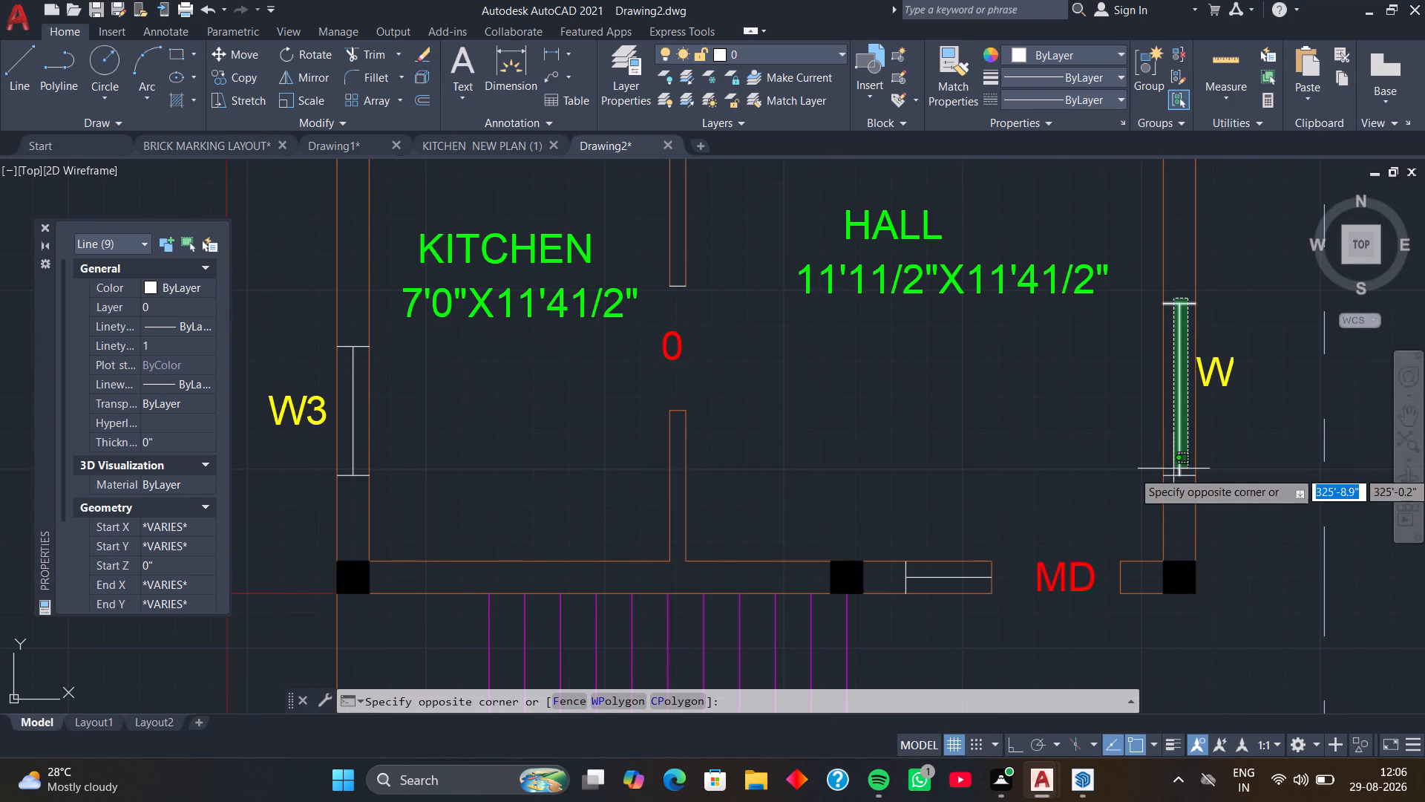
left_click(1171, 491)
Add the two white lines in the wall beside the MD door and the kitchen's W3 window lines to the selection.
middle_click_drag(1108, 498, 1199, 352)
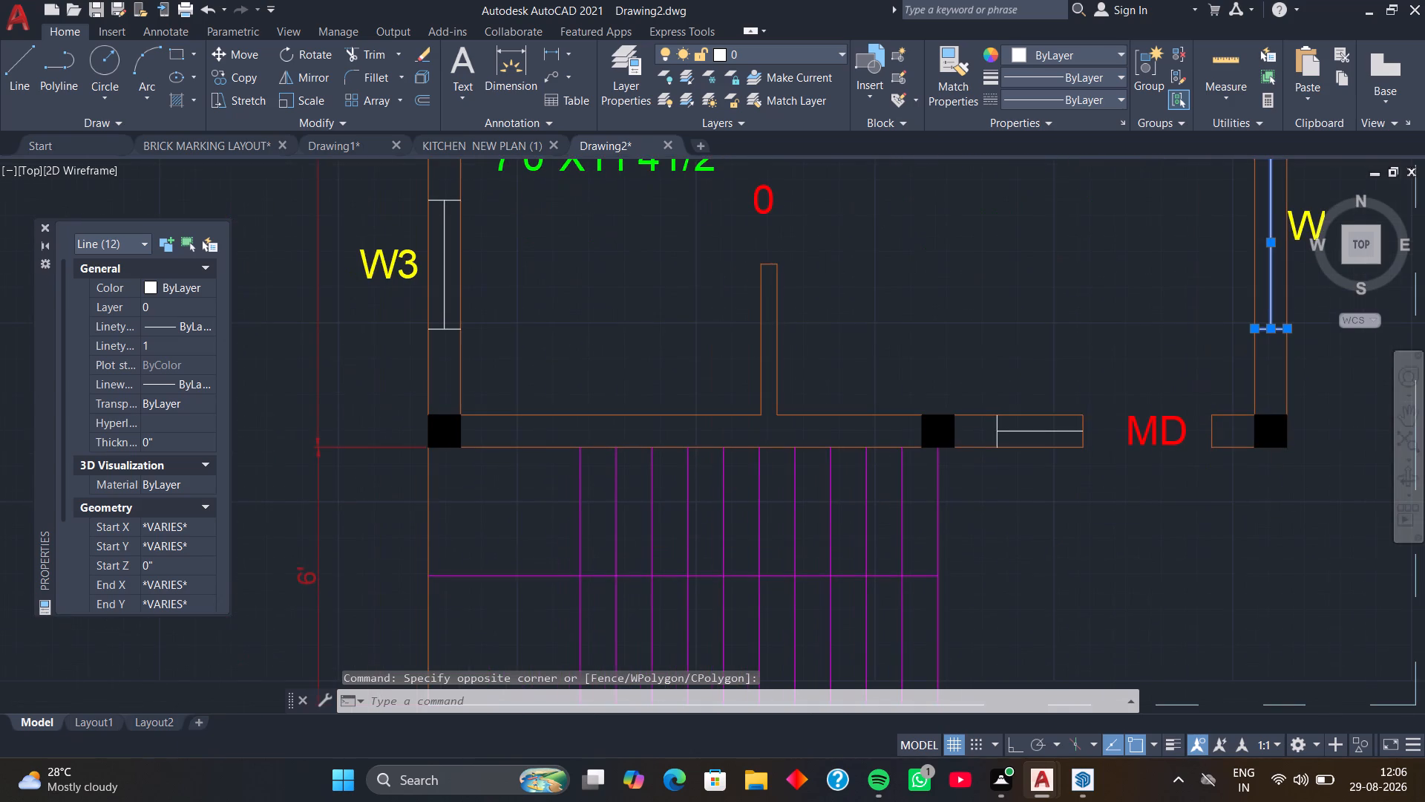
scroll(1049, 428, "up", 2)
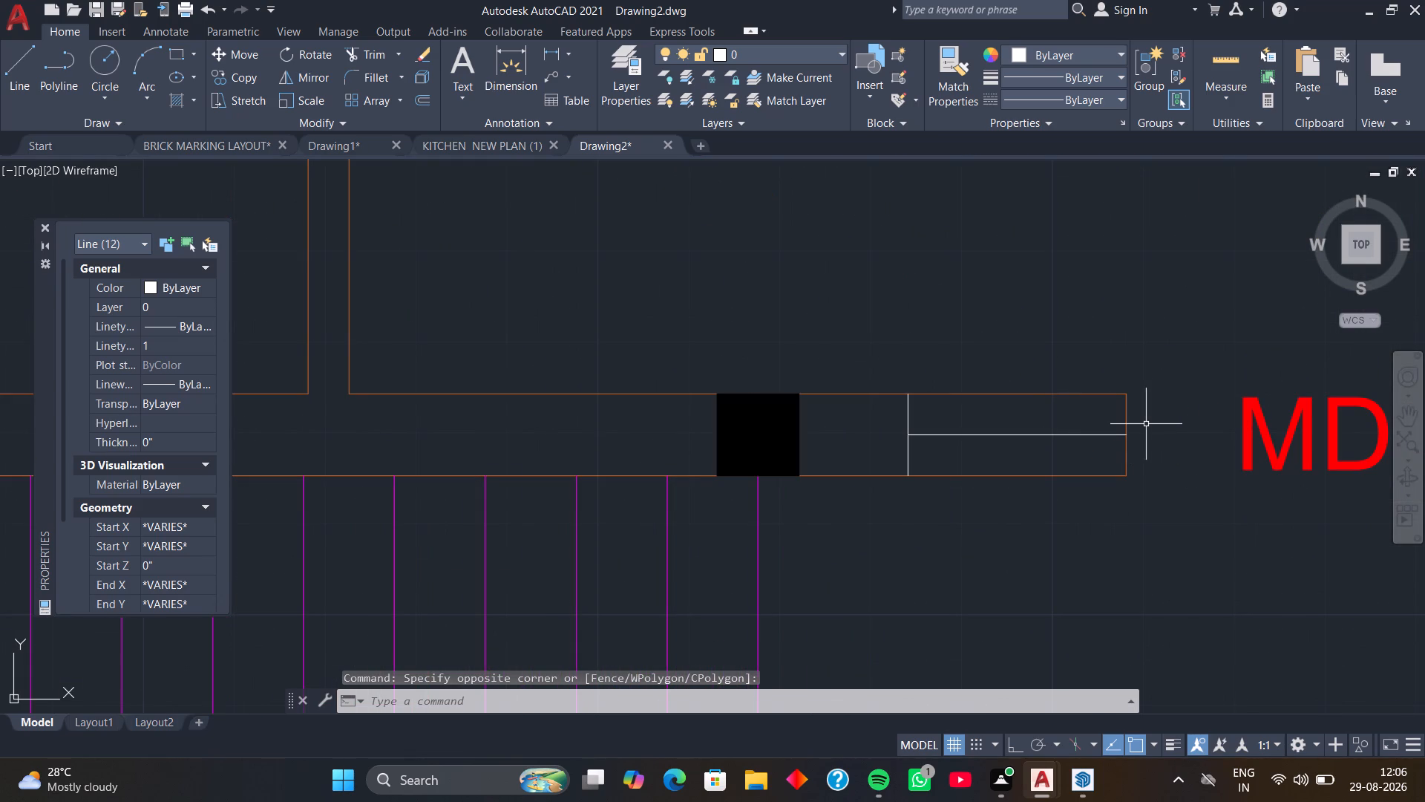
left_click(1102, 434)
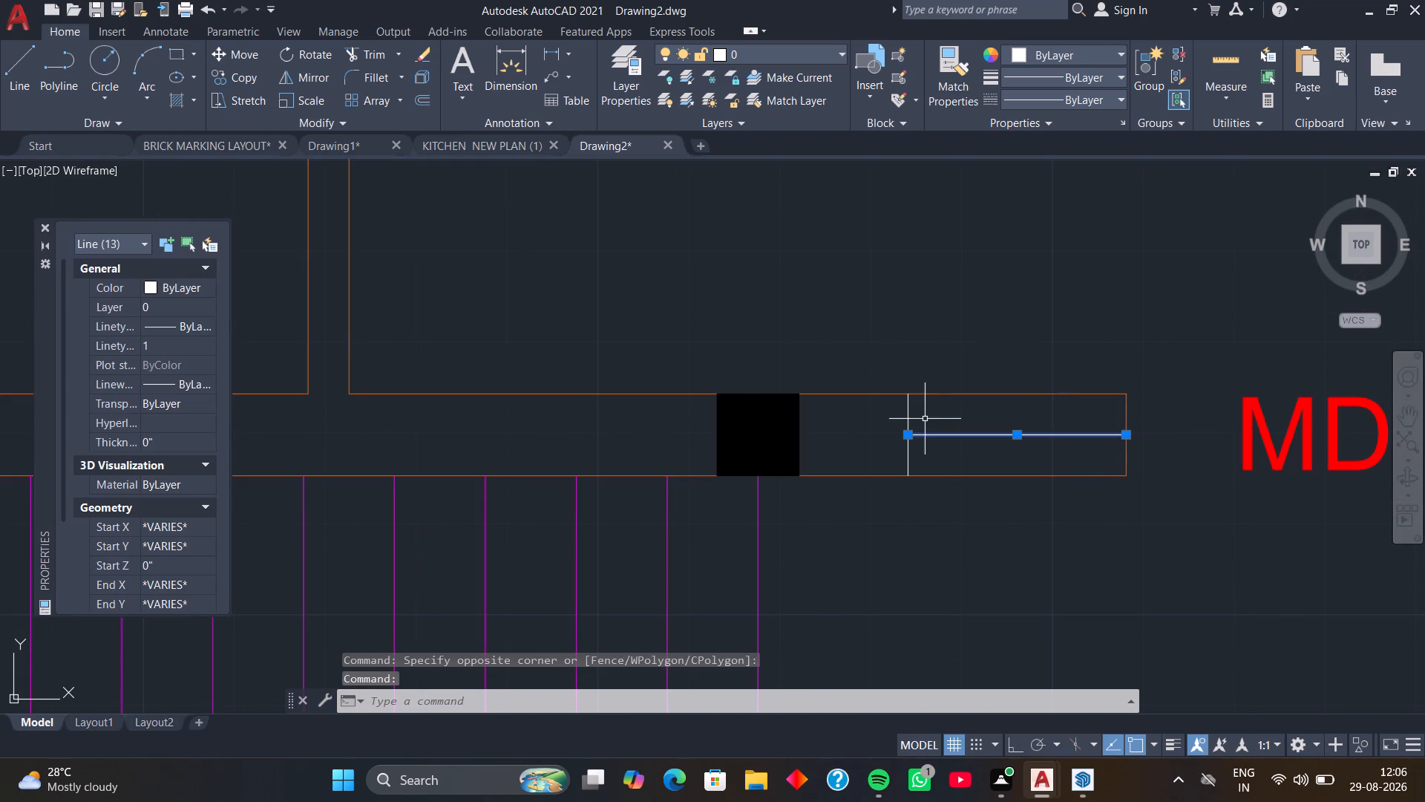
left_click(909, 413)
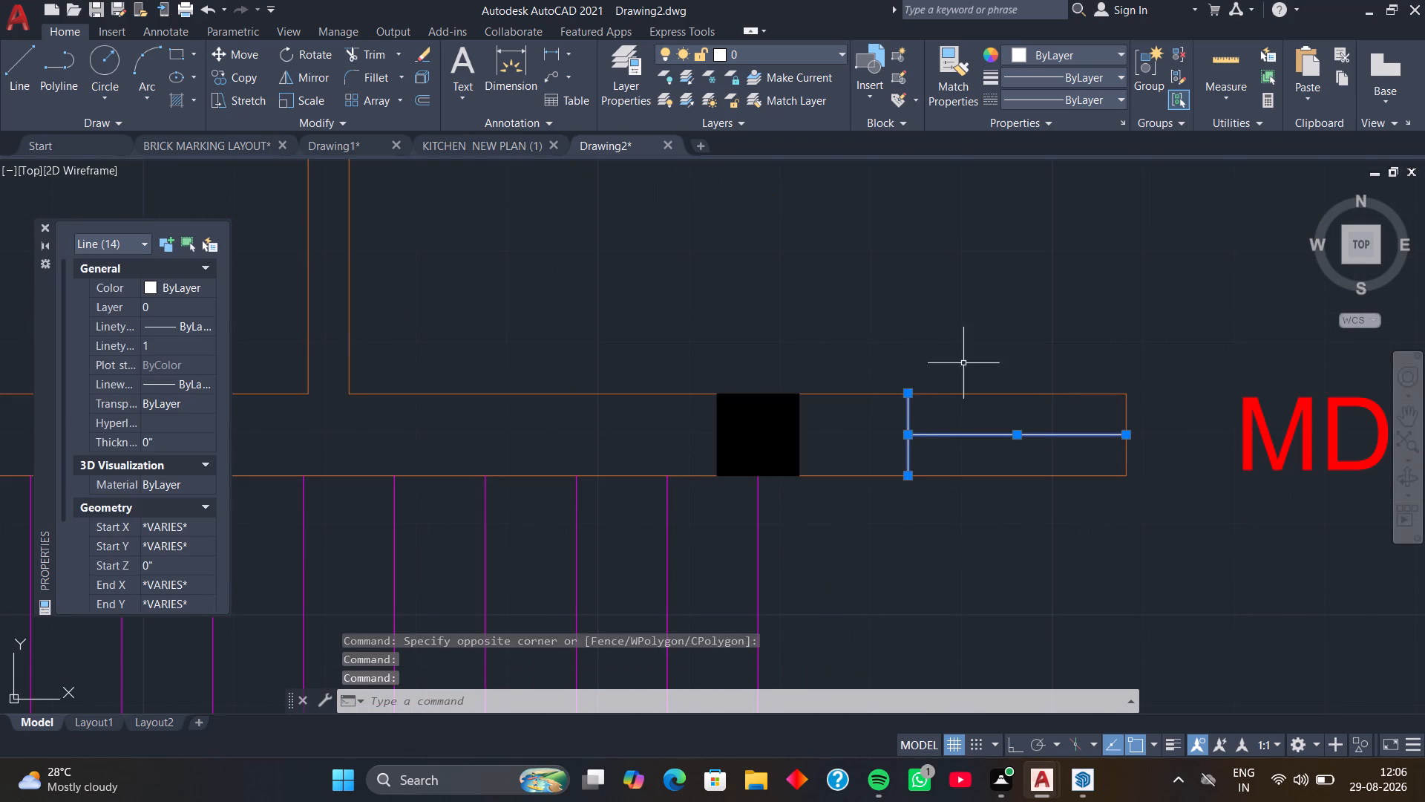
scroll(963, 357, "down", 3)
middle_click_drag(965, 357, 1200, 412)
middle_click_drag(978, 307, 1099, 372)
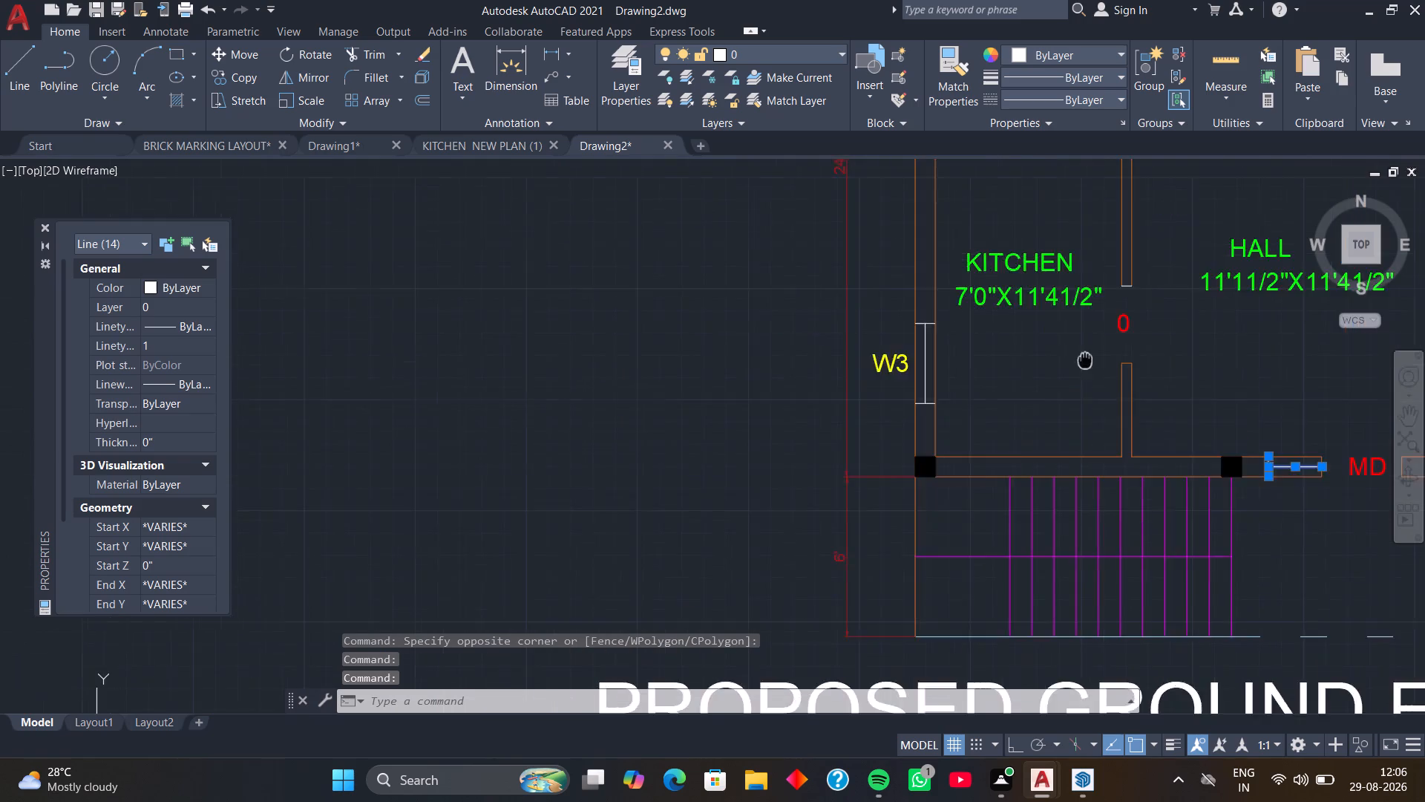
middle_click_drag(1099, 372, 1162, 503)
scroll(1033, 457, "up", 2)
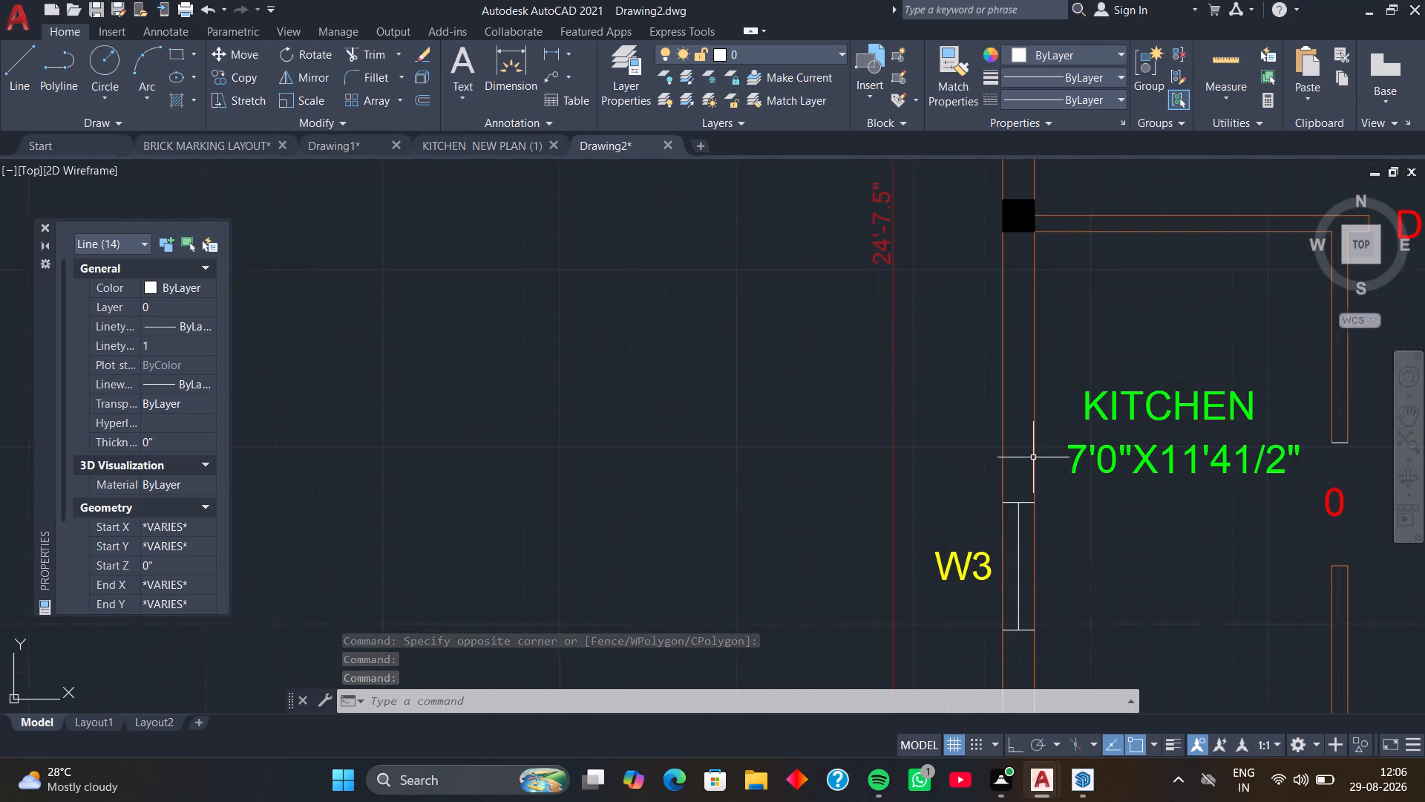
middle_click_drag(1029, 460, 1107, 285)
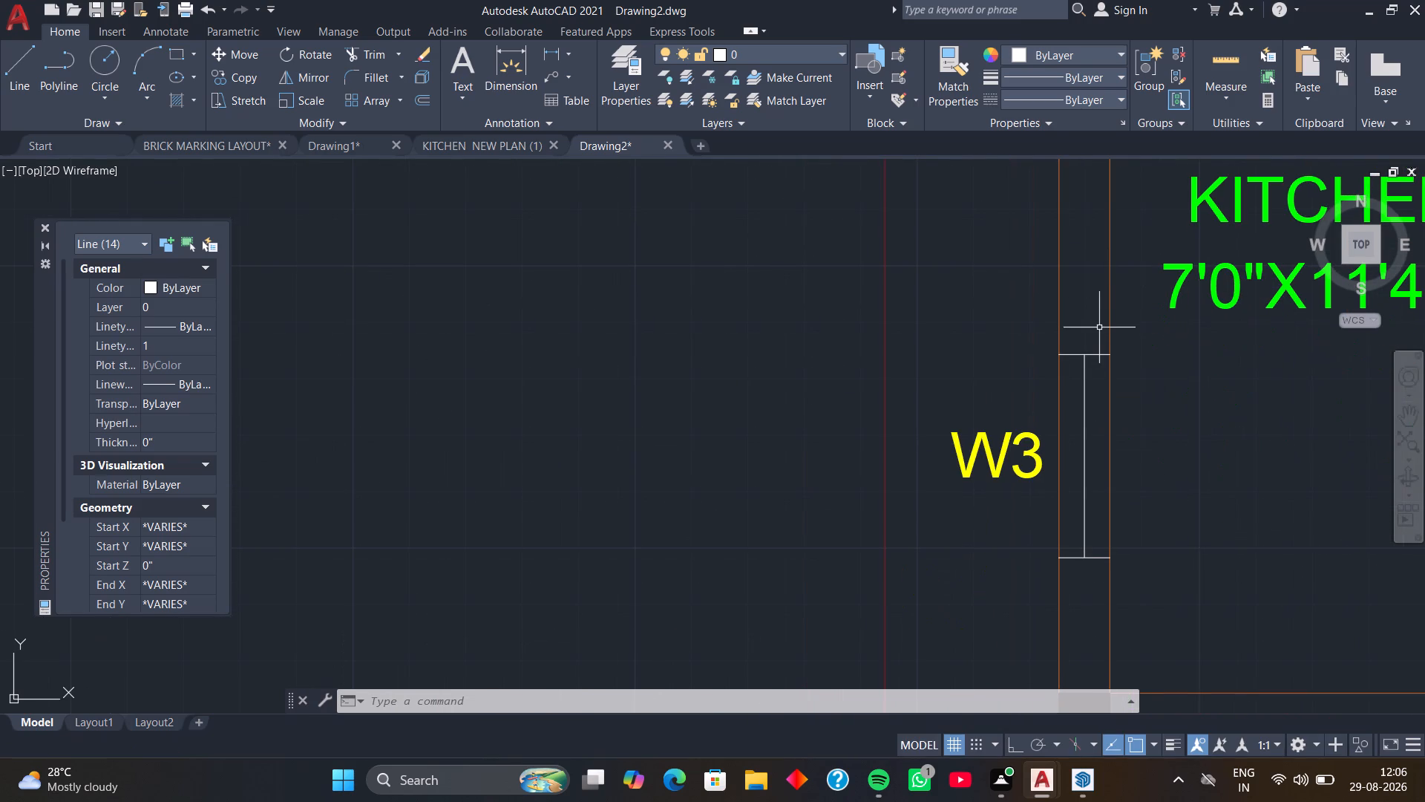
left_click(1099, 327)
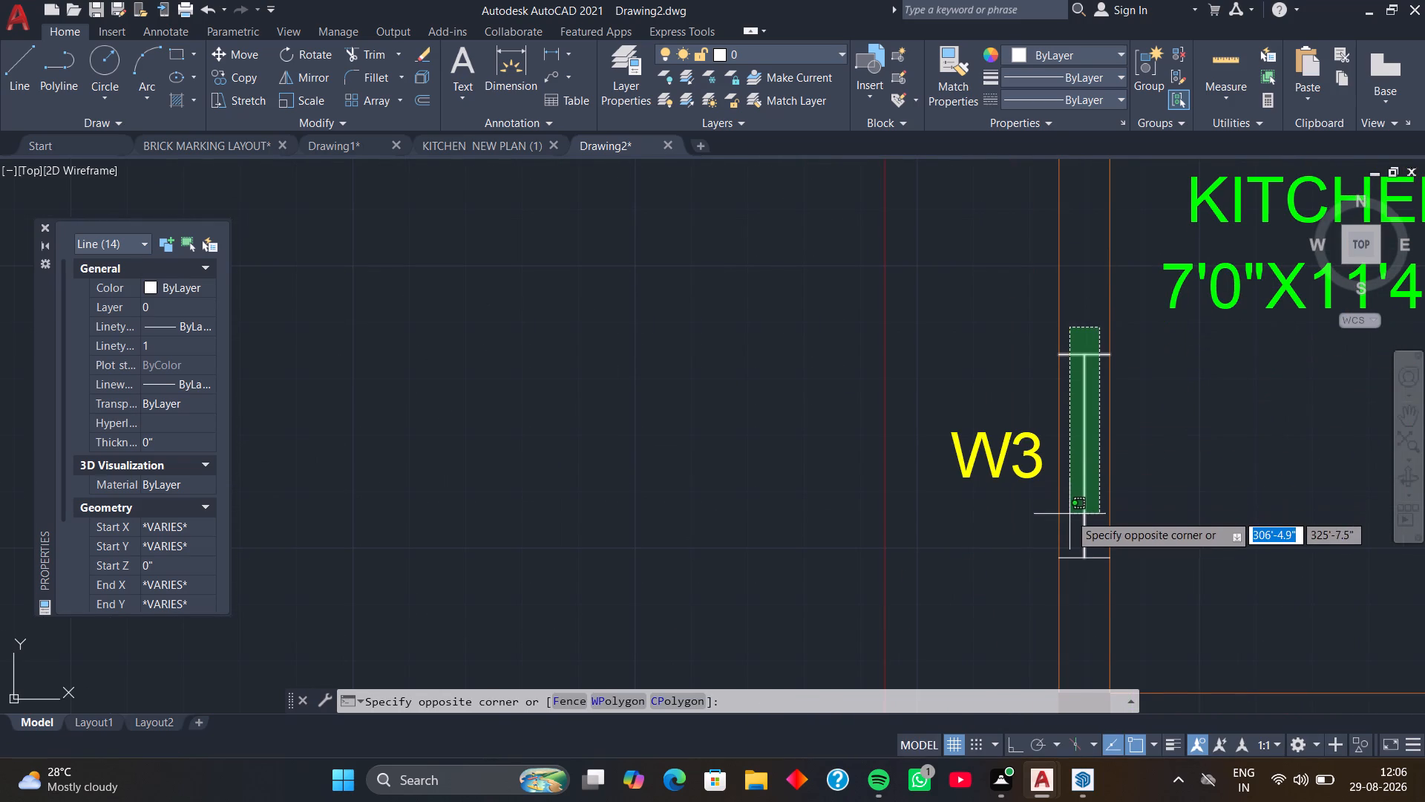
left_click(1072, 576)
scroll(1098, 437, "down", 3)
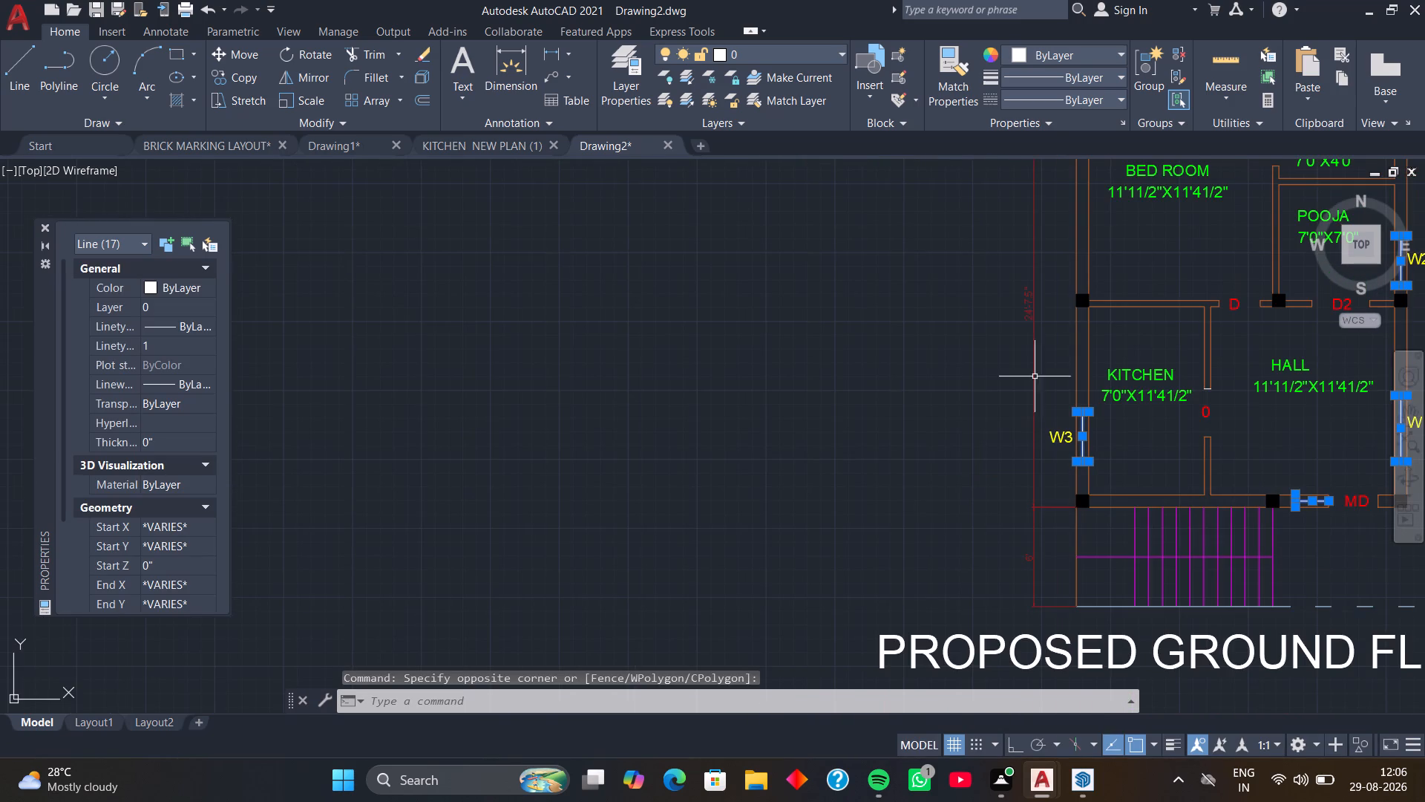
scroll(1009, 336, "down", 1)
middle_click_drag(1005, 338, 890, 423)
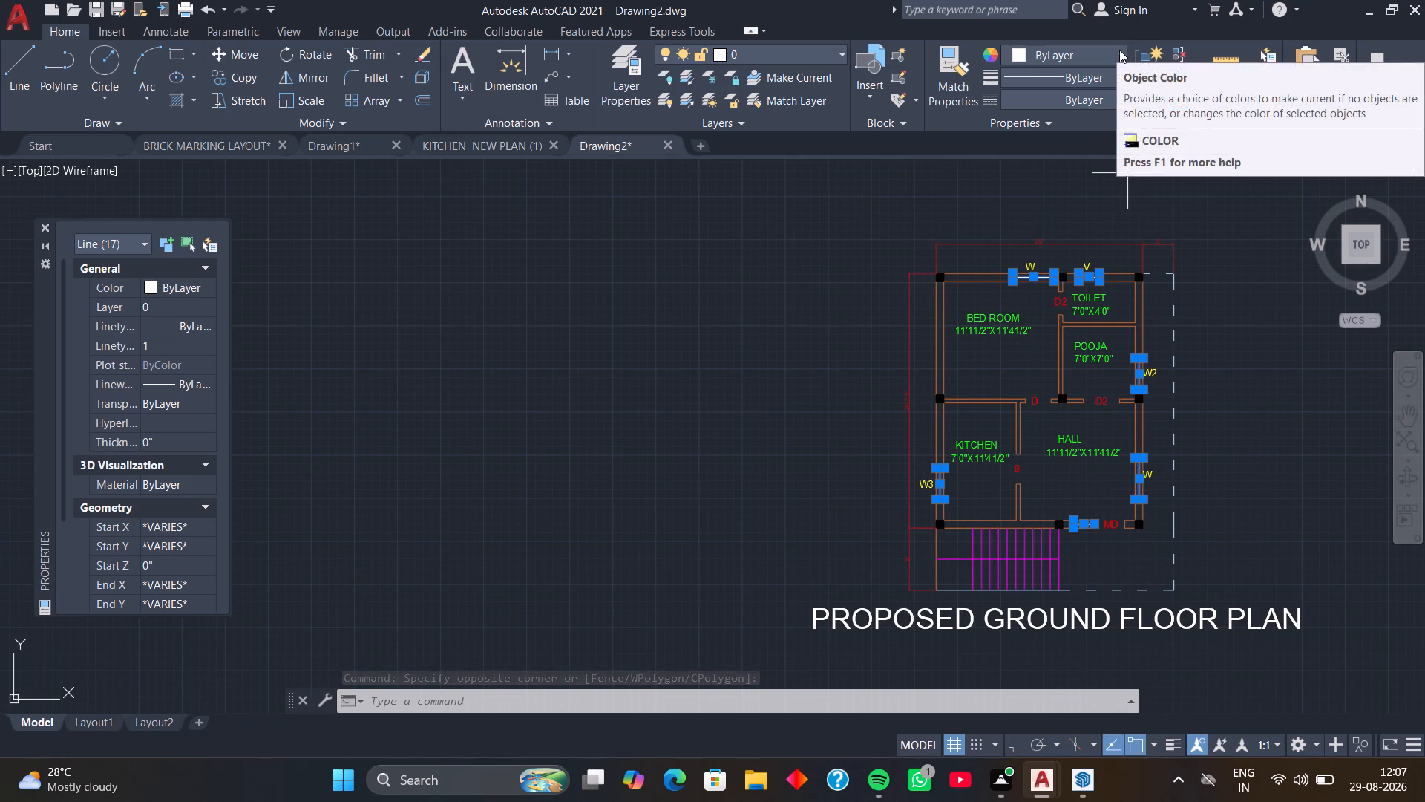
Change the colour of the selected window, ventilator and MD-door-side wall lines to Cyan.
left_click(1119, 50)
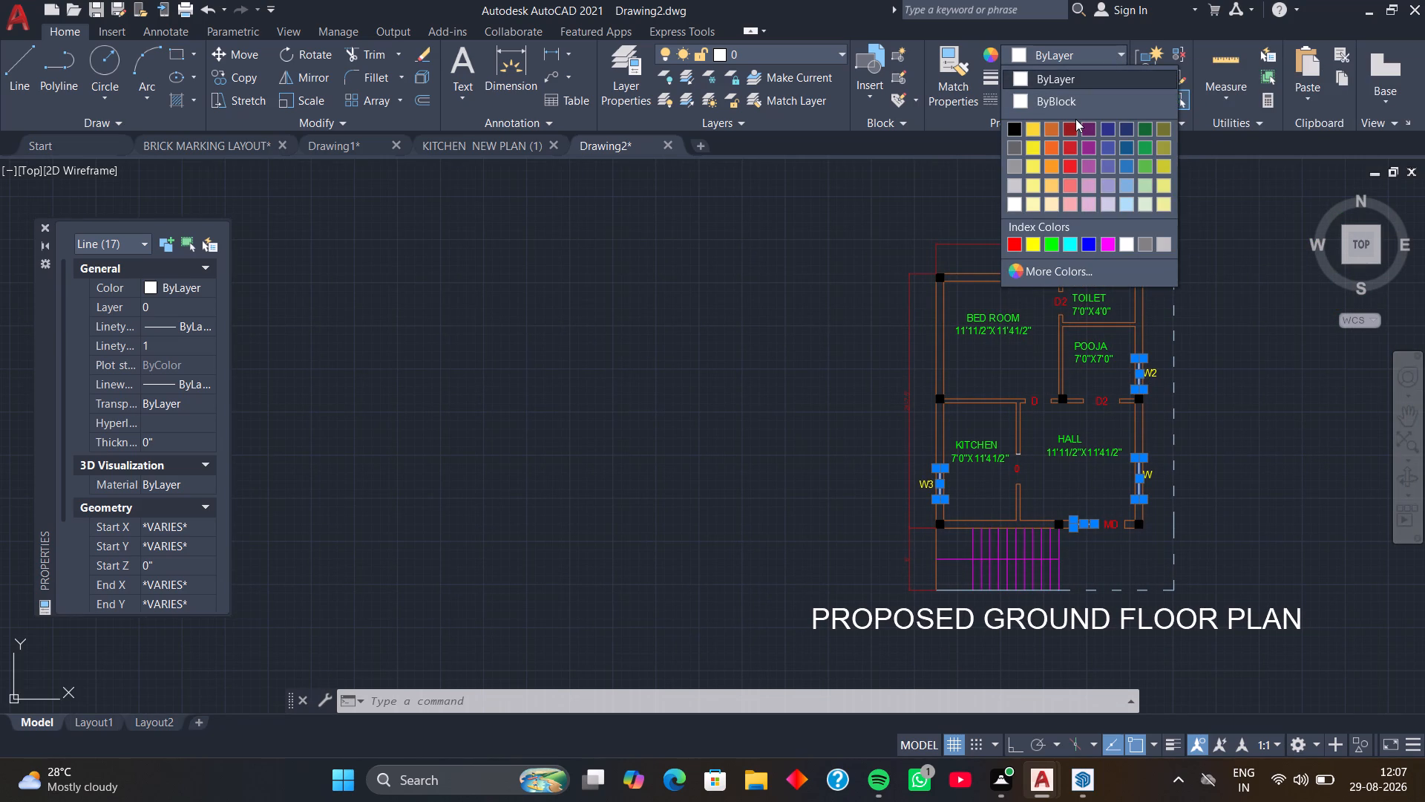
left_click(1070, 239)
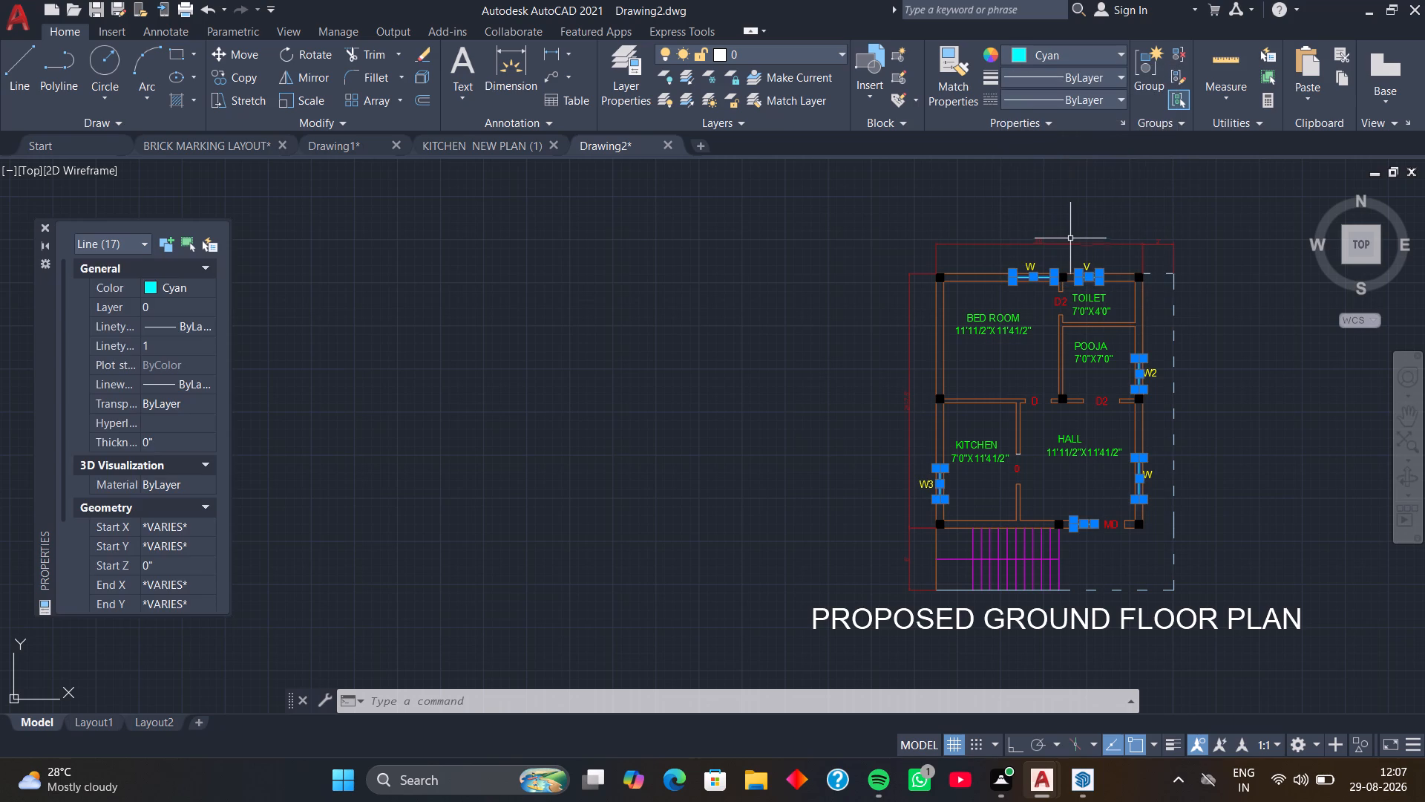
key("Escape")
Change the colour of the PROPOSED GROUND FLOOR PLAN title text to Yellow.
middle_click_drag(1151, 436, 1082, 331)
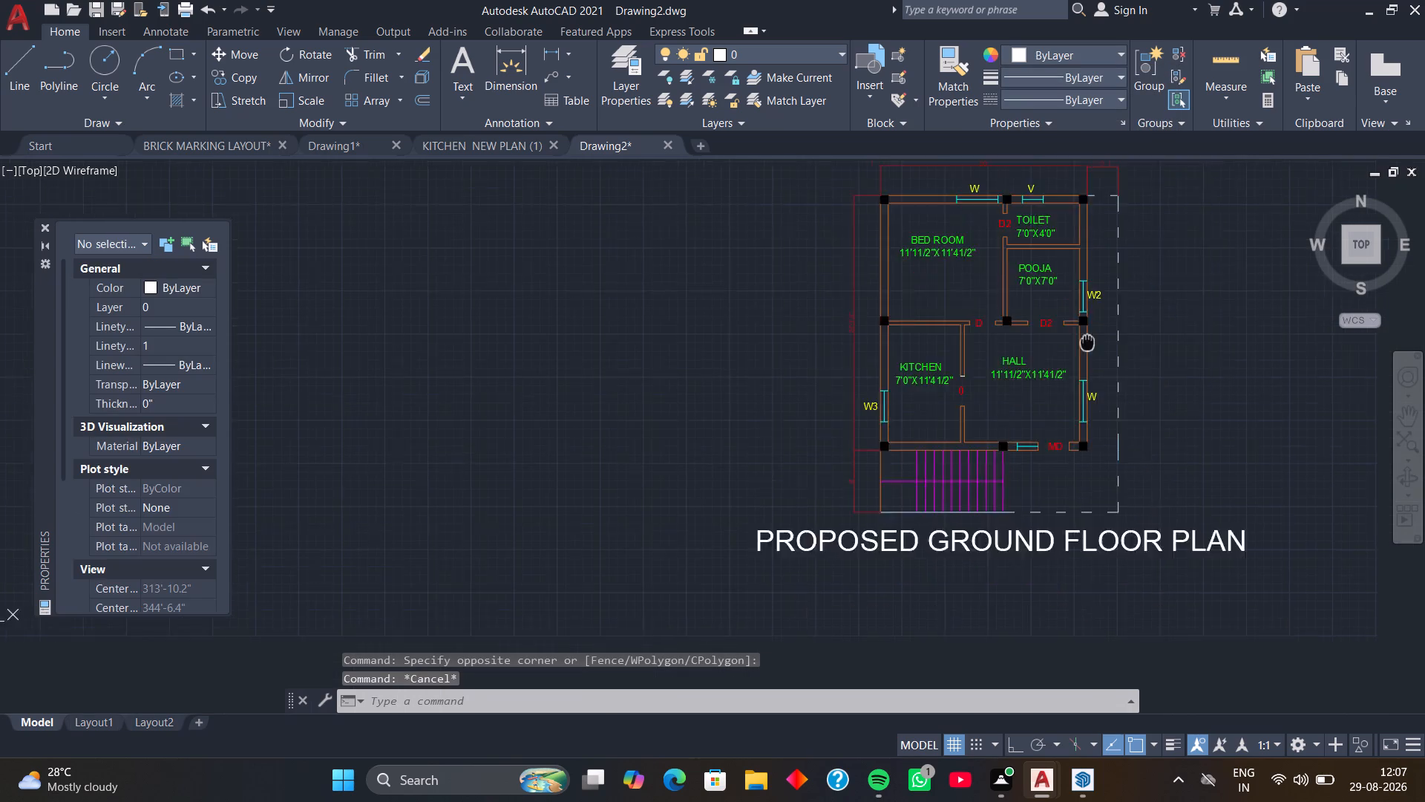
middle_click_drag(1082, 331, 1042, 259)
left_click(1075, 446)
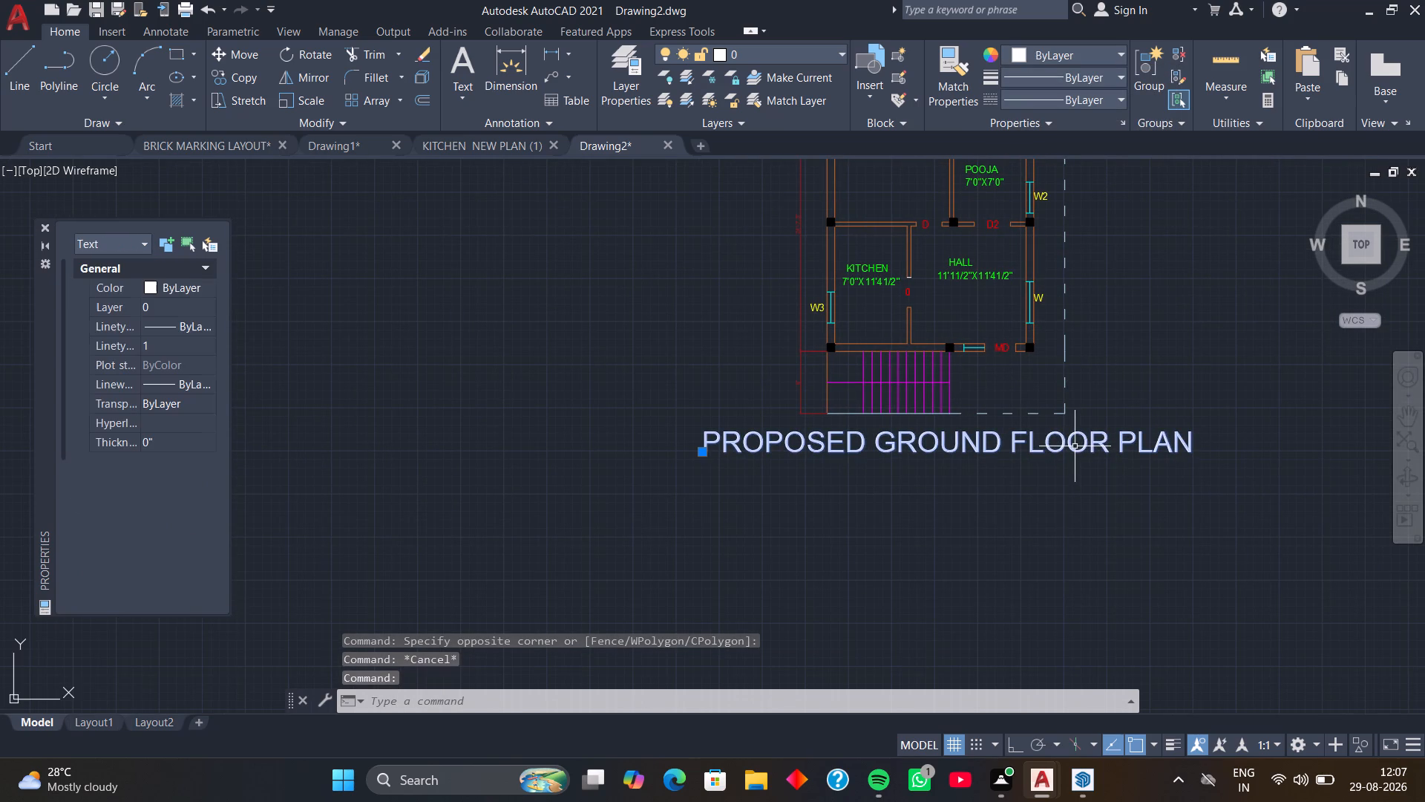
left_click(1117, 53)
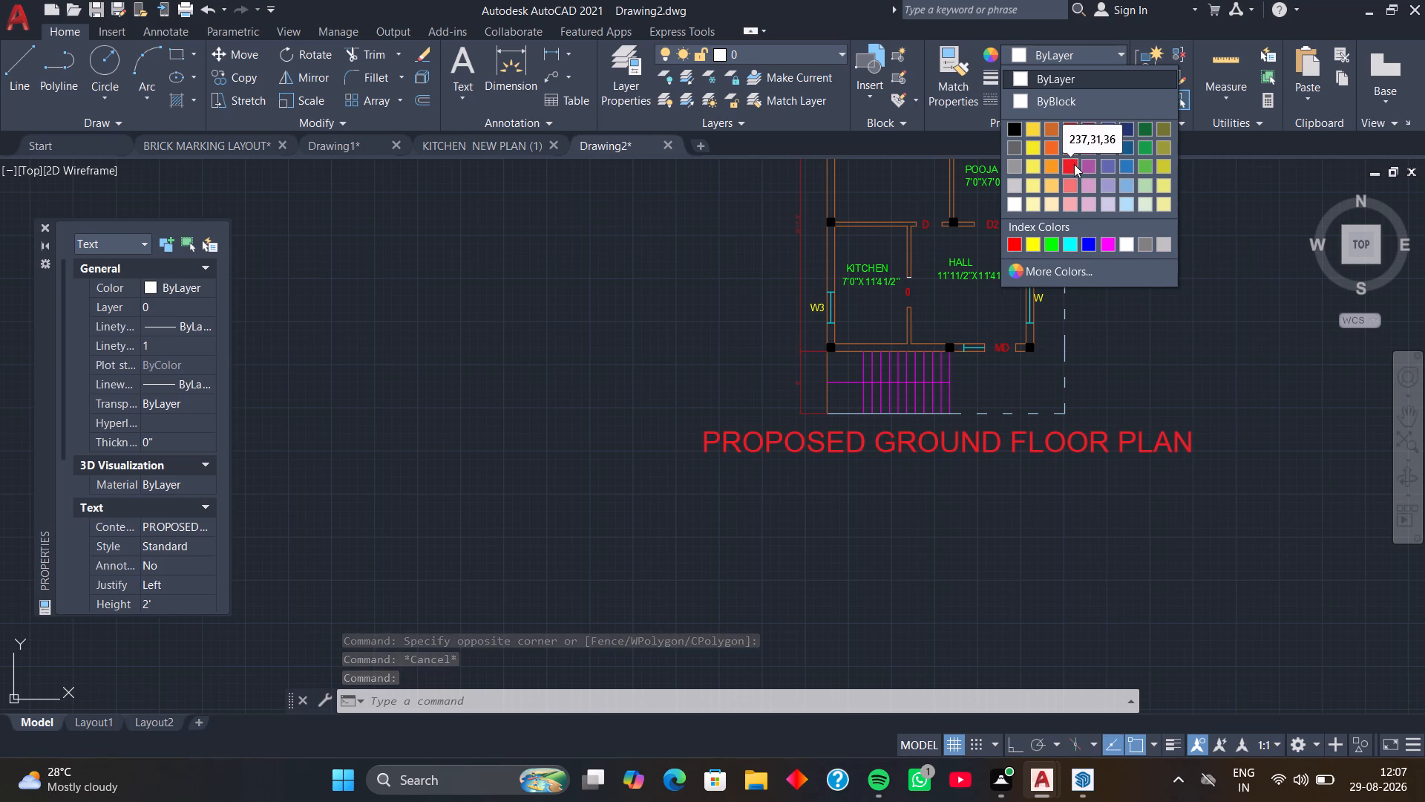
left_click(1035, 244)
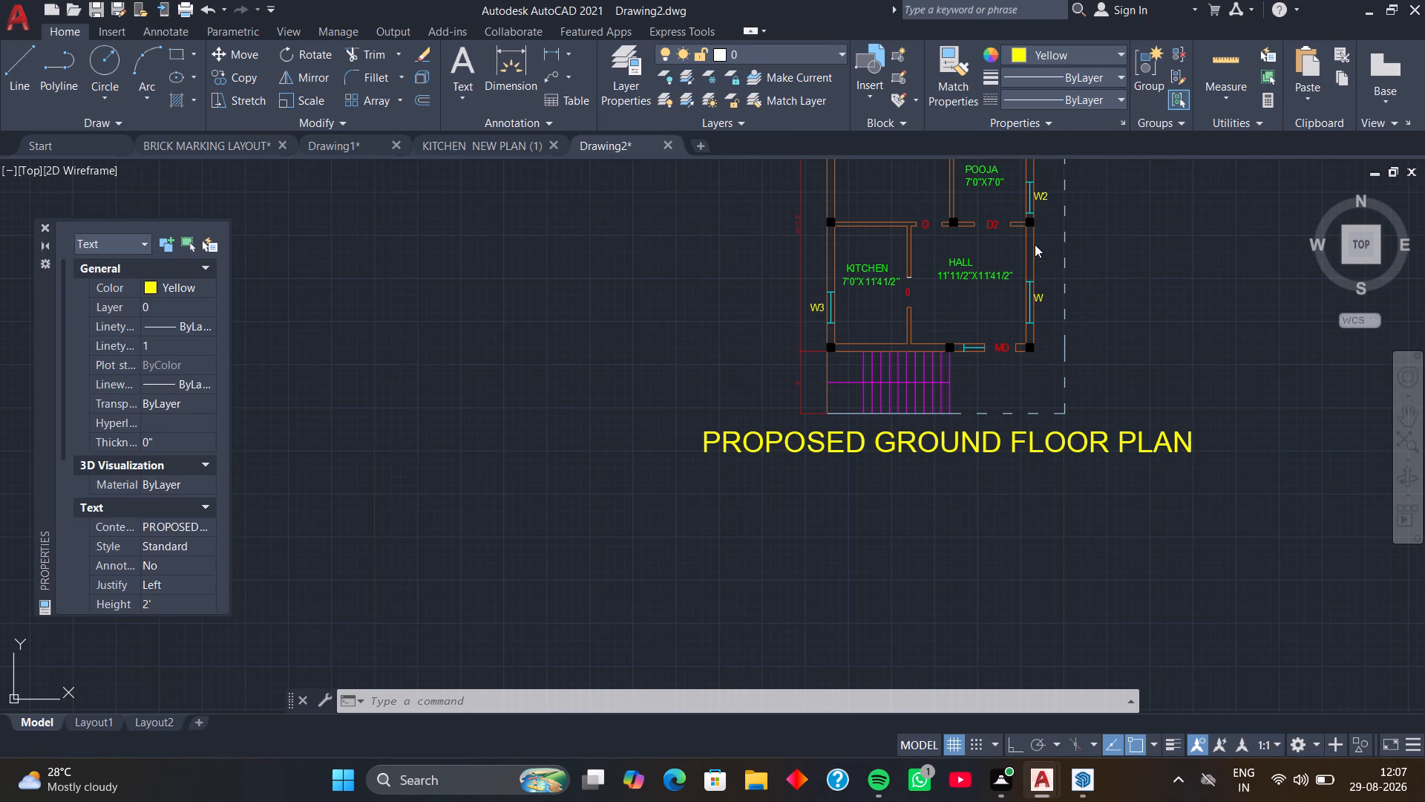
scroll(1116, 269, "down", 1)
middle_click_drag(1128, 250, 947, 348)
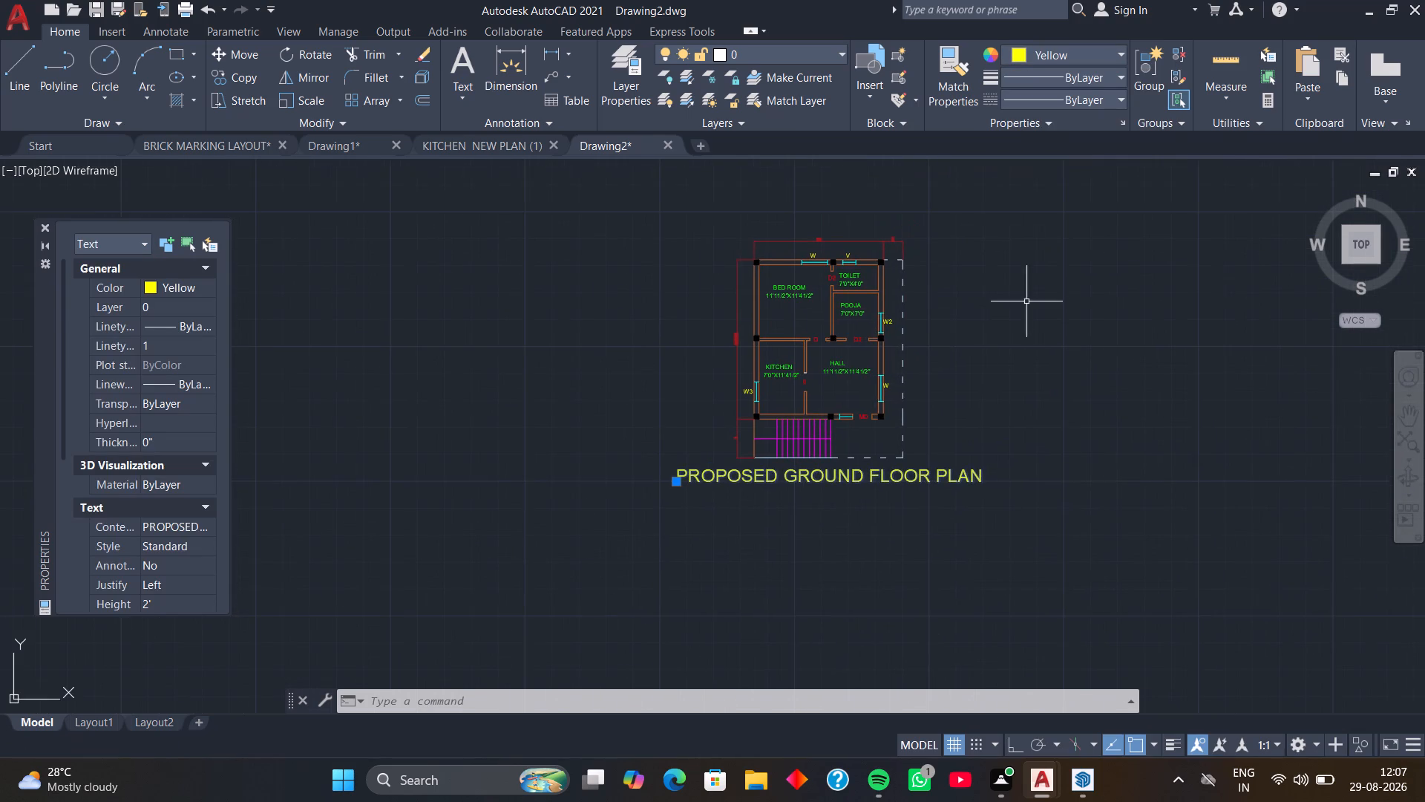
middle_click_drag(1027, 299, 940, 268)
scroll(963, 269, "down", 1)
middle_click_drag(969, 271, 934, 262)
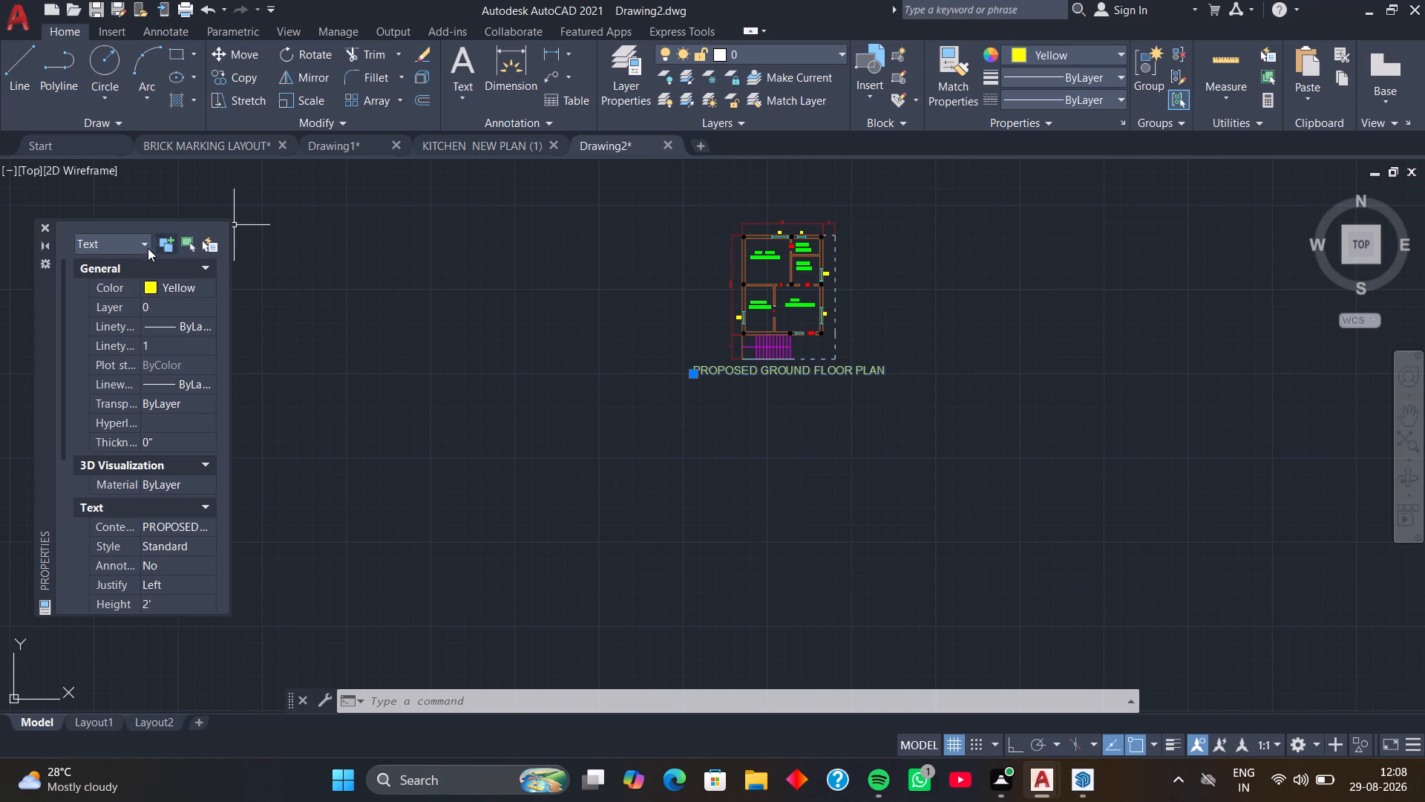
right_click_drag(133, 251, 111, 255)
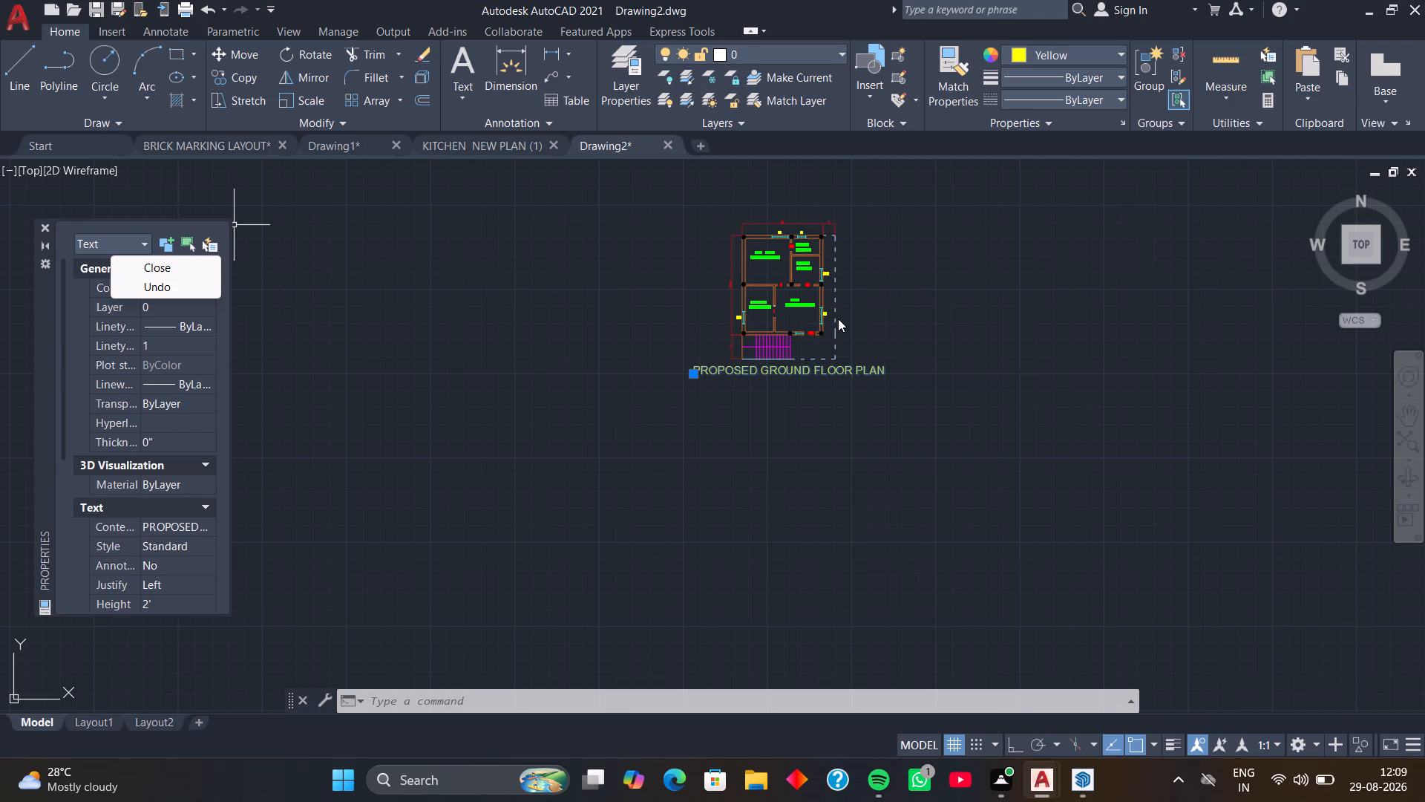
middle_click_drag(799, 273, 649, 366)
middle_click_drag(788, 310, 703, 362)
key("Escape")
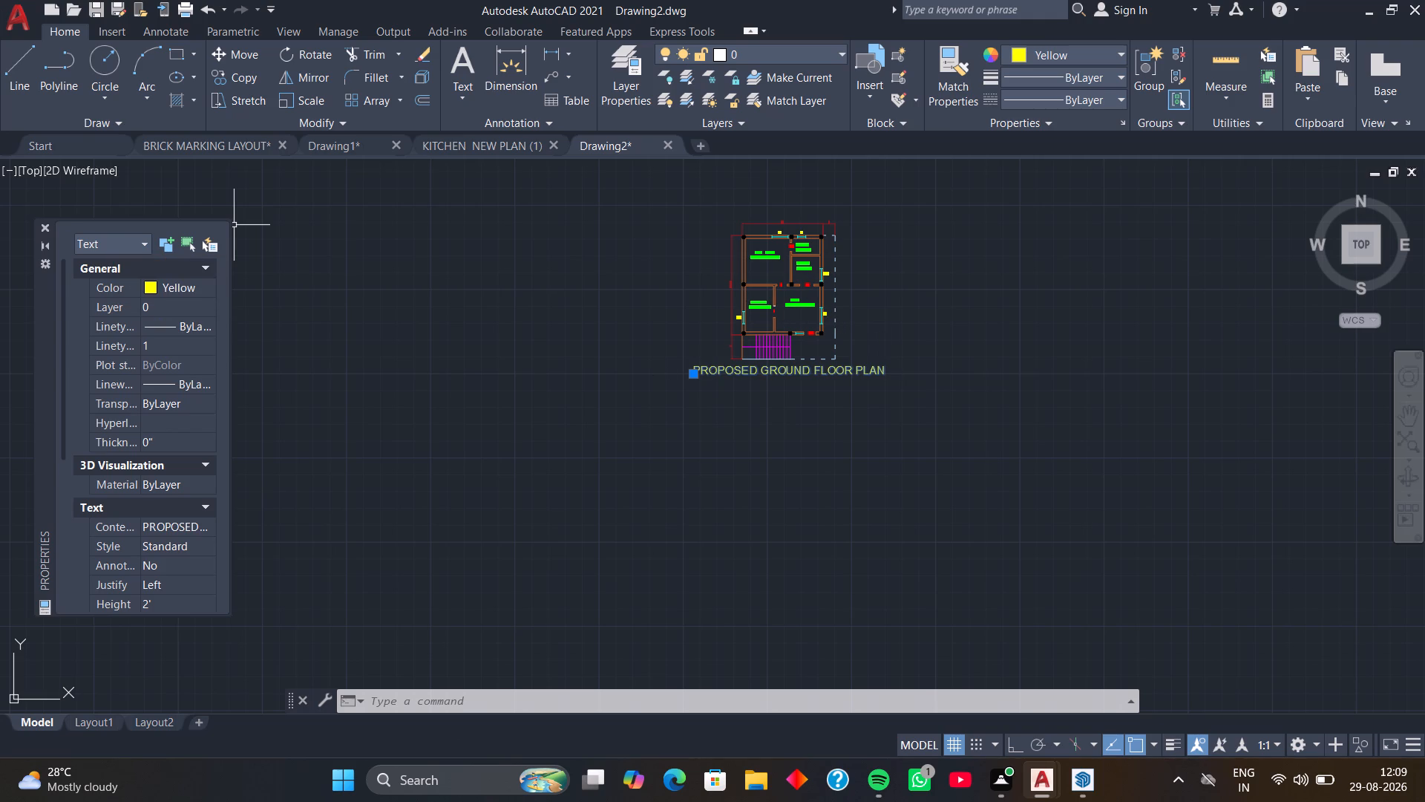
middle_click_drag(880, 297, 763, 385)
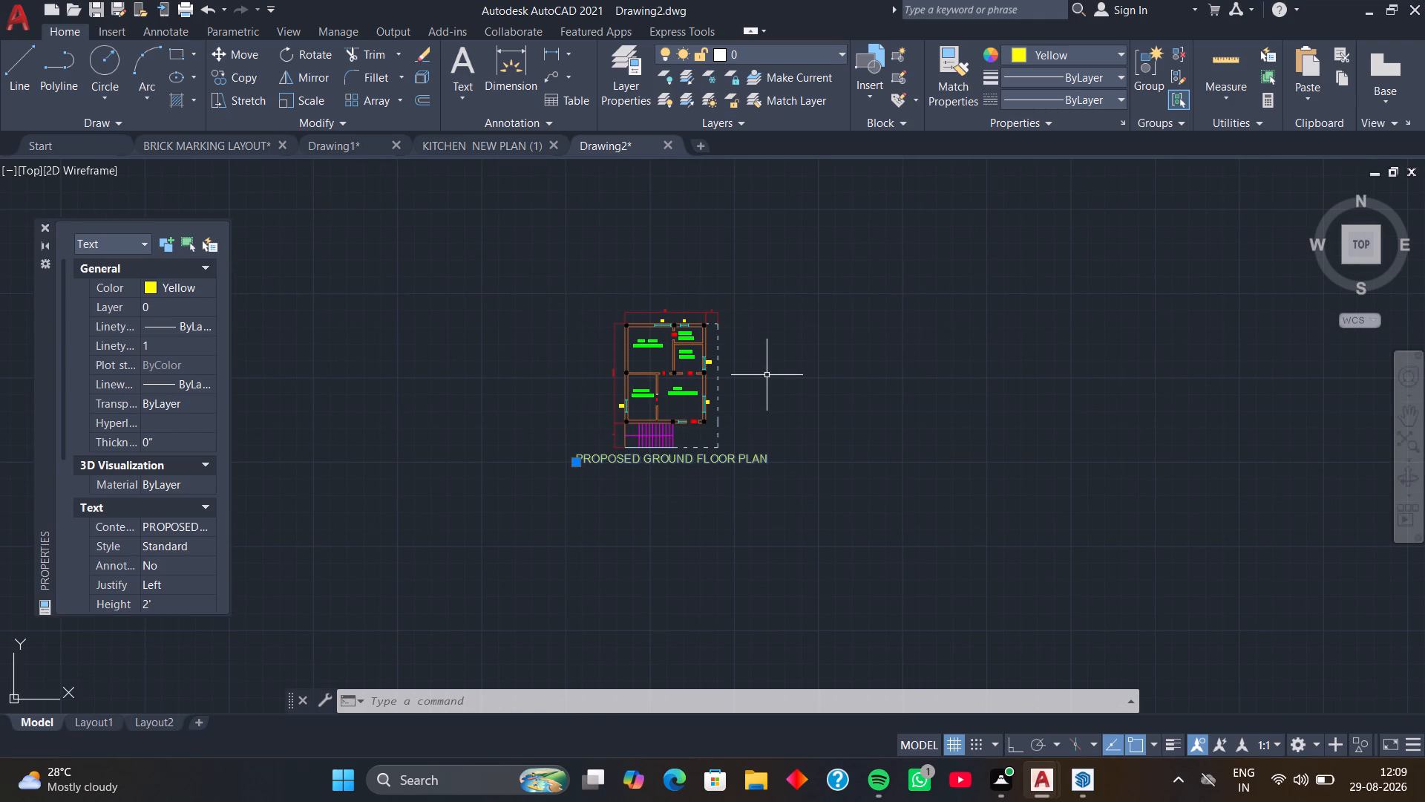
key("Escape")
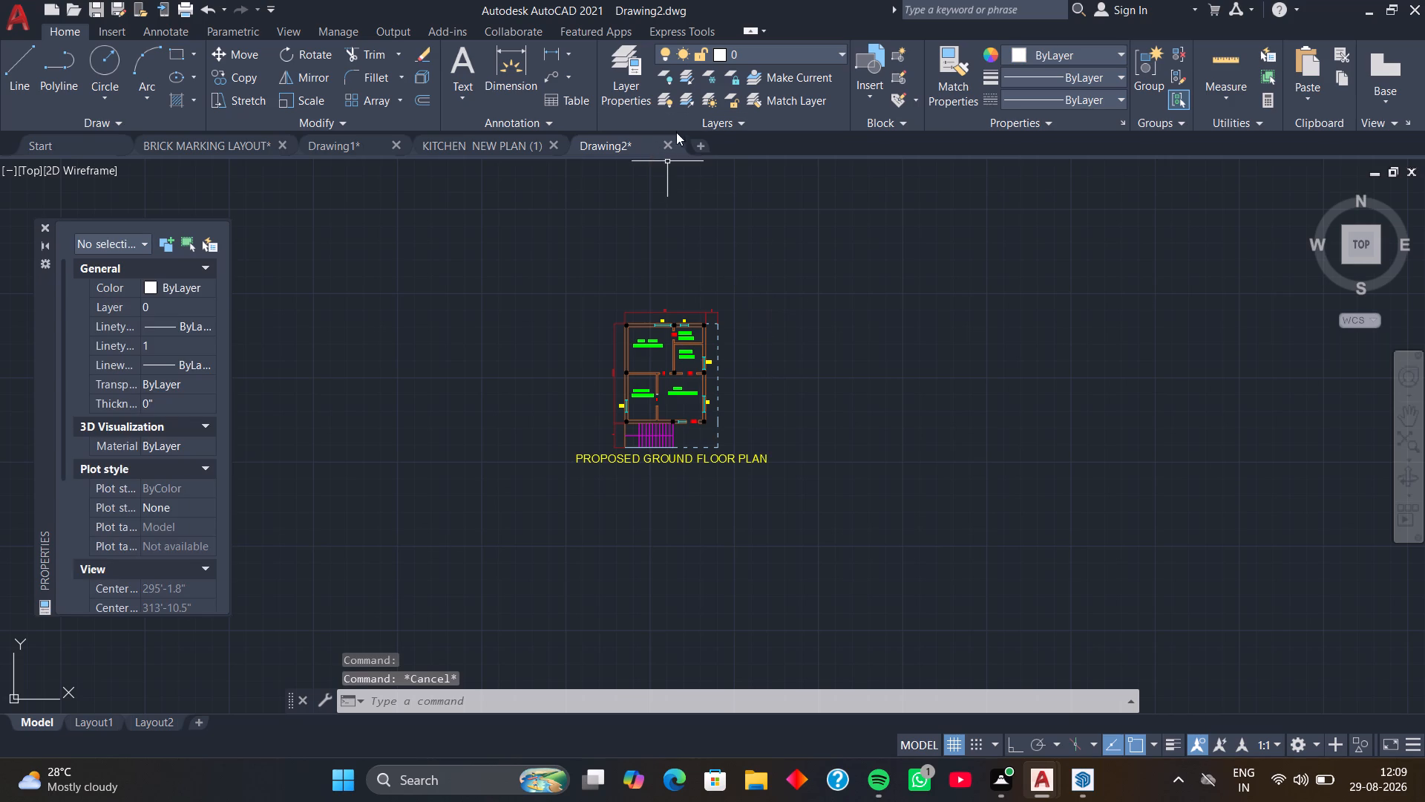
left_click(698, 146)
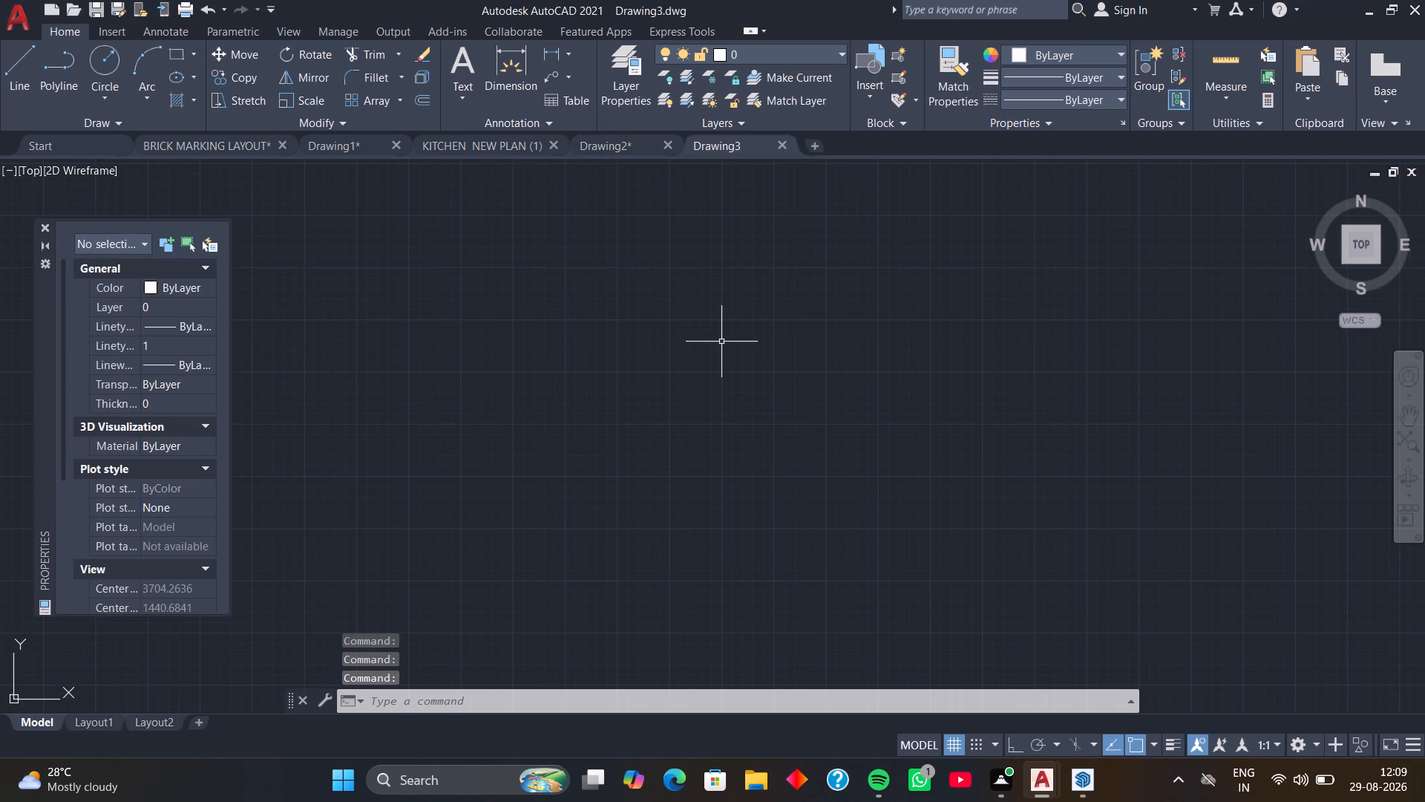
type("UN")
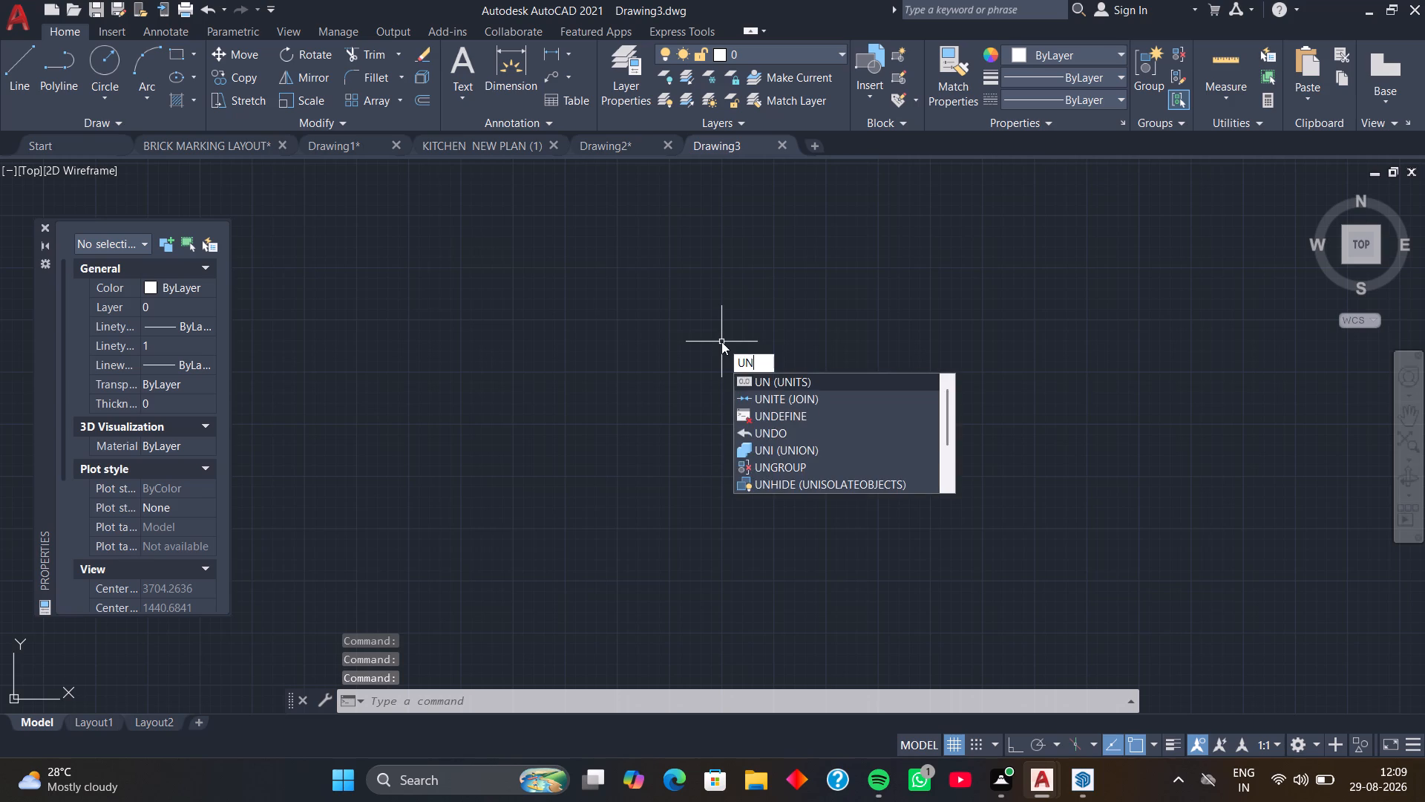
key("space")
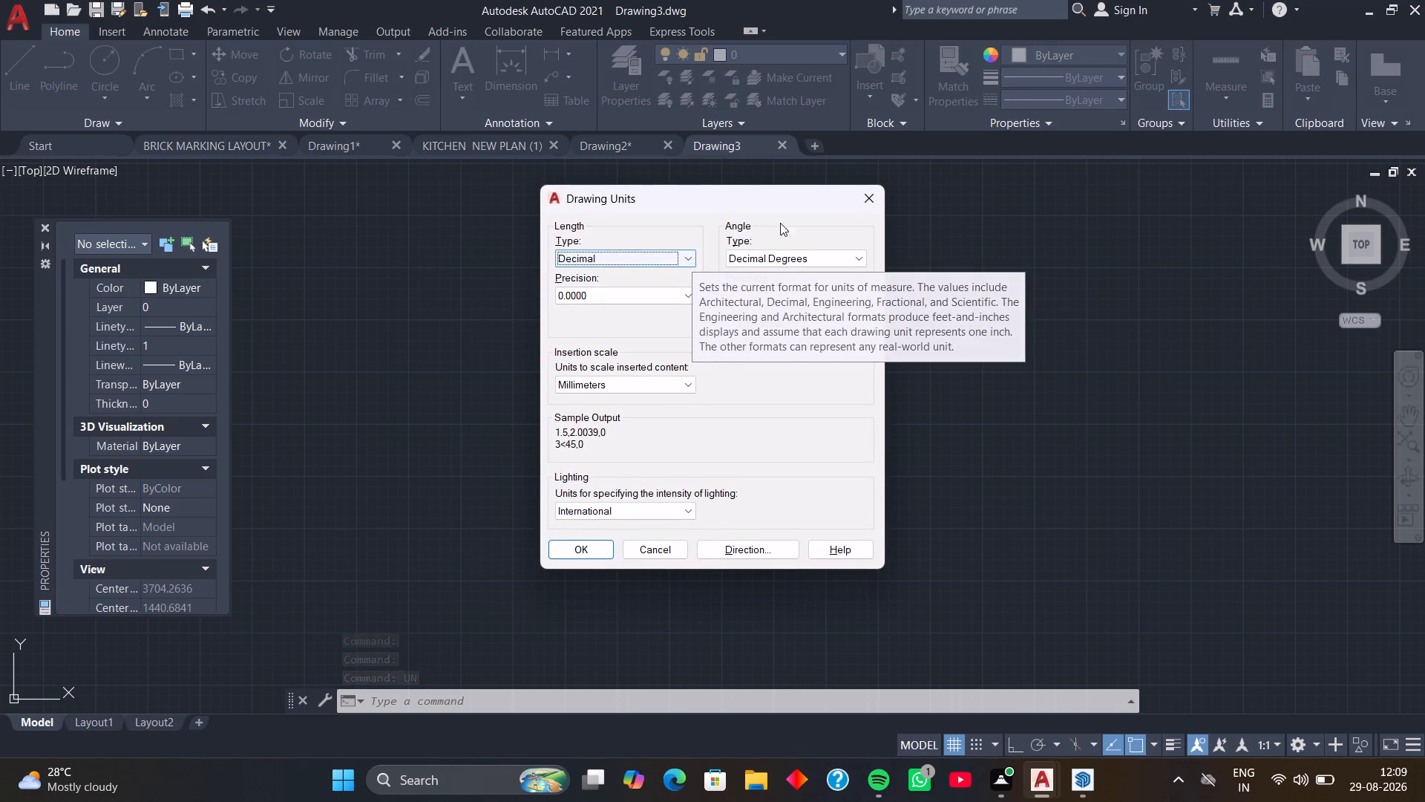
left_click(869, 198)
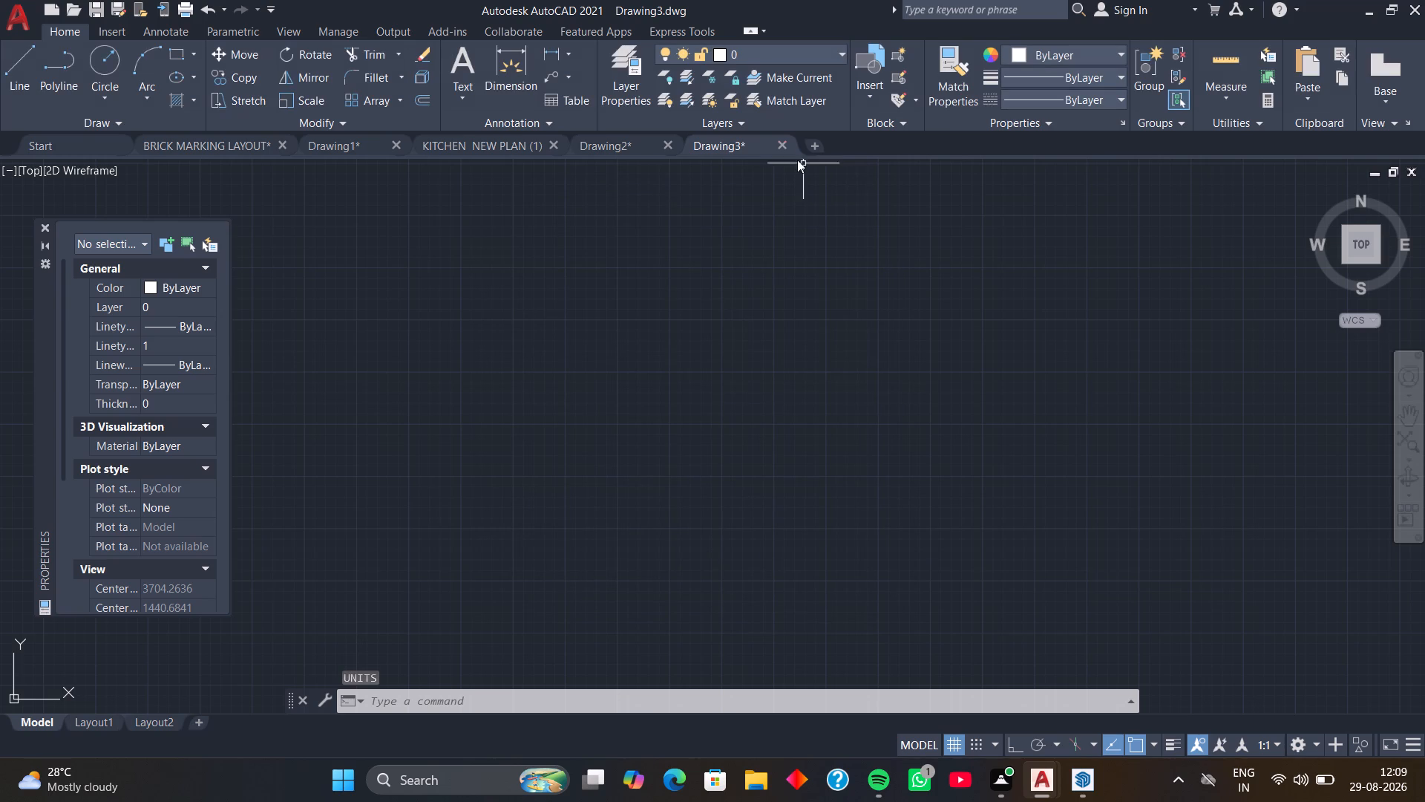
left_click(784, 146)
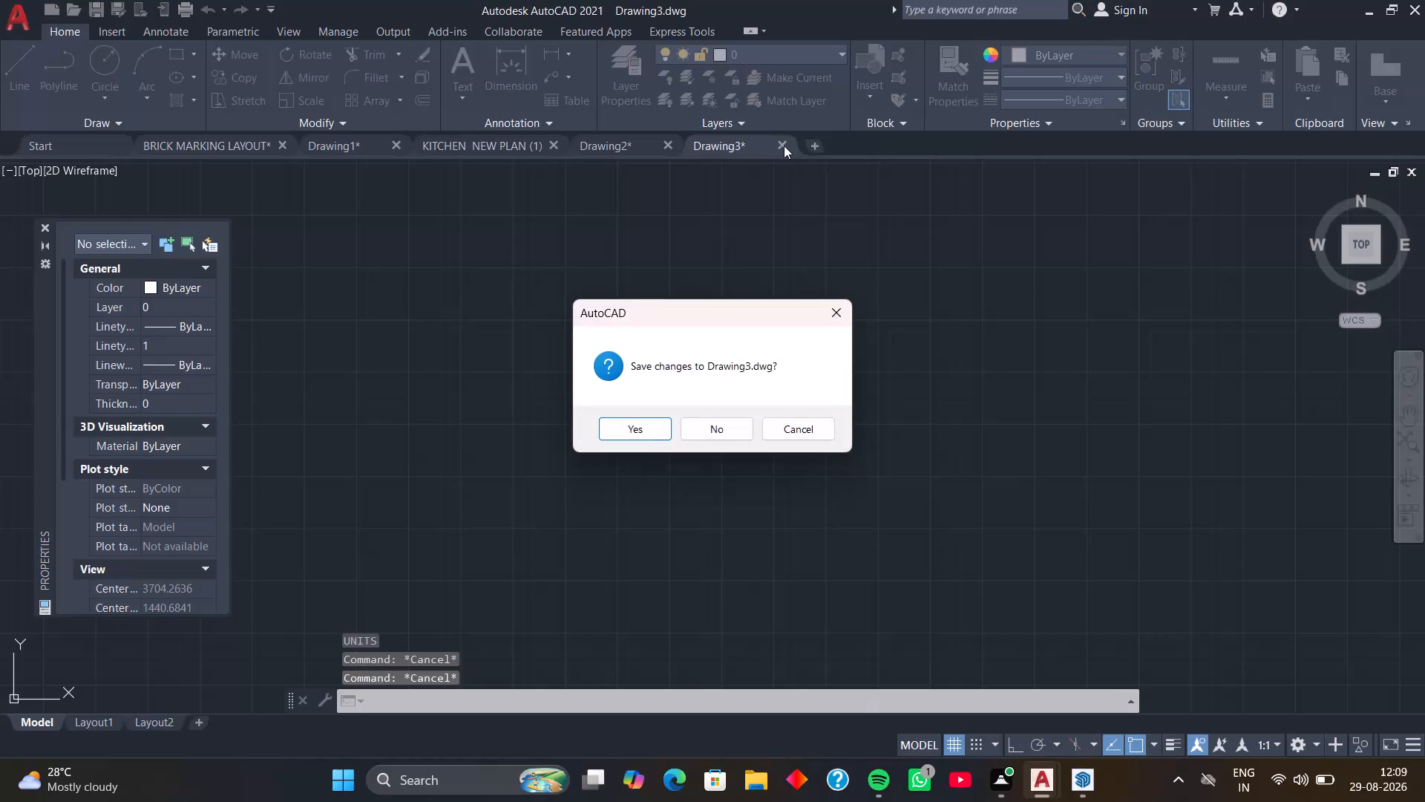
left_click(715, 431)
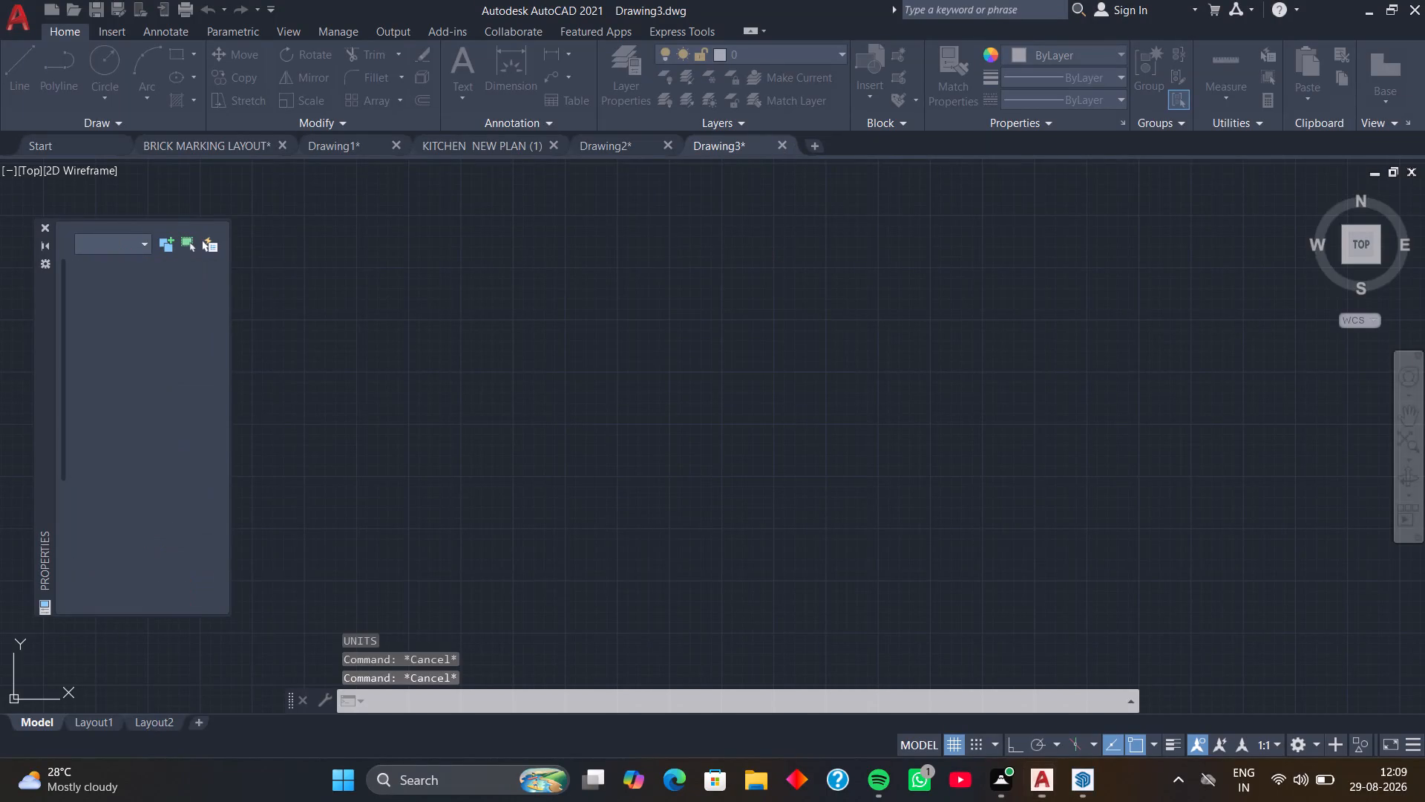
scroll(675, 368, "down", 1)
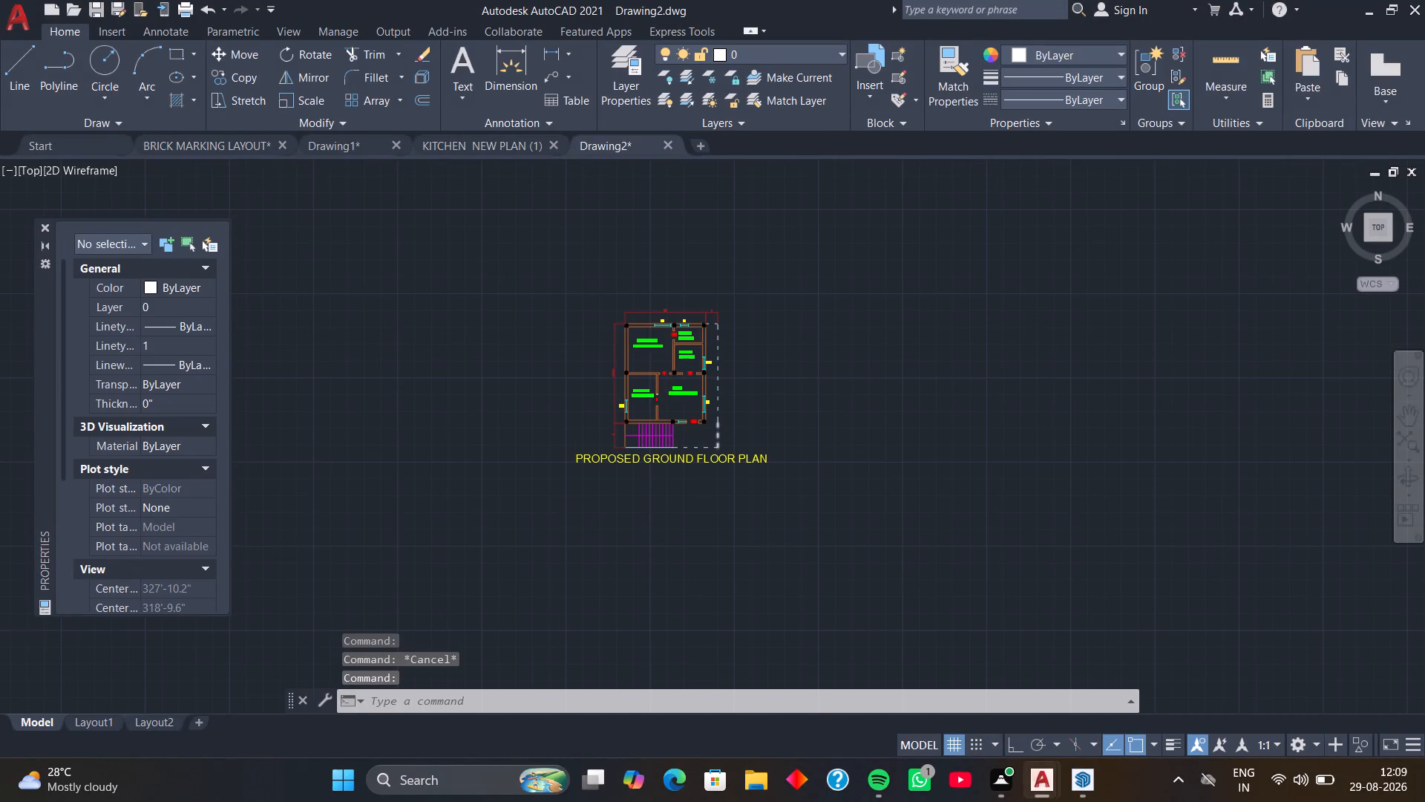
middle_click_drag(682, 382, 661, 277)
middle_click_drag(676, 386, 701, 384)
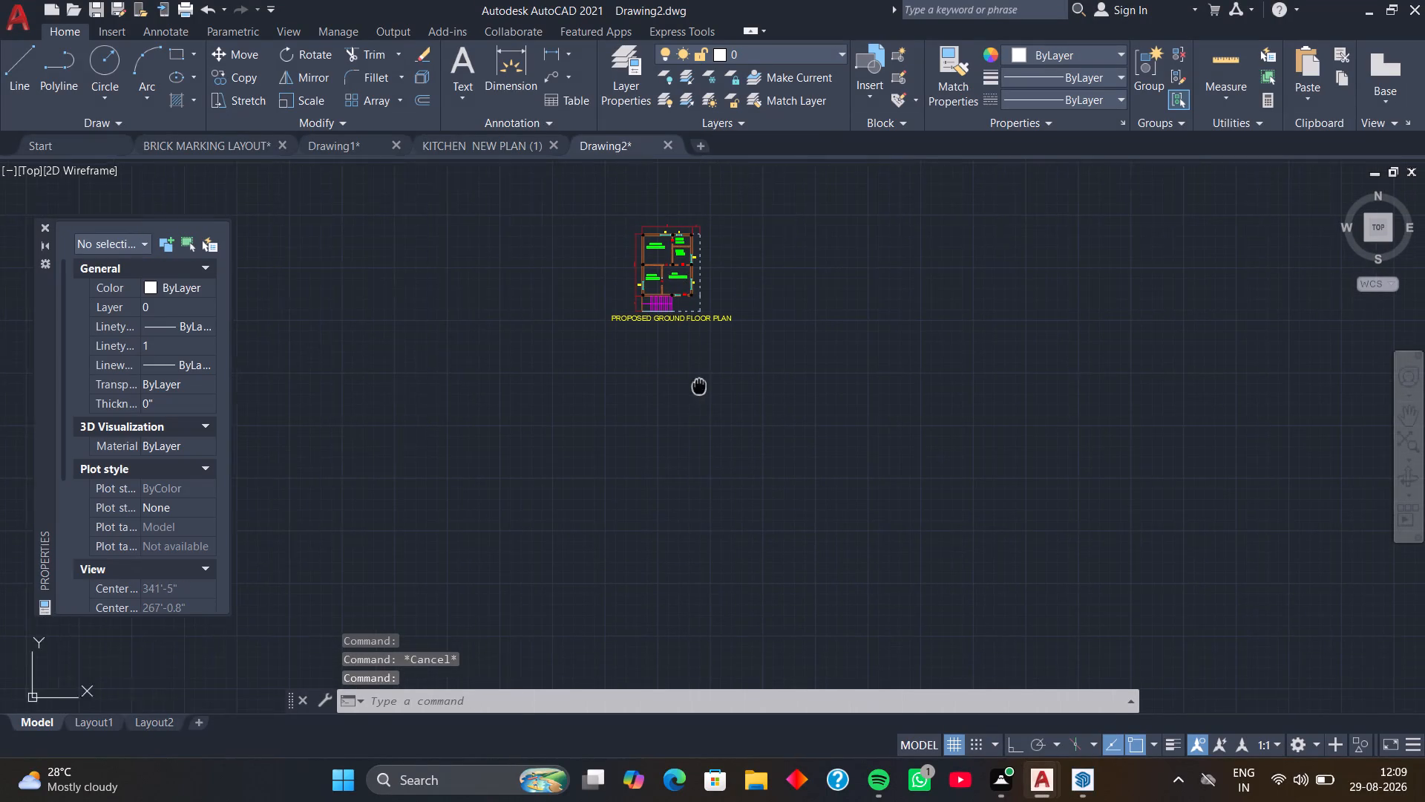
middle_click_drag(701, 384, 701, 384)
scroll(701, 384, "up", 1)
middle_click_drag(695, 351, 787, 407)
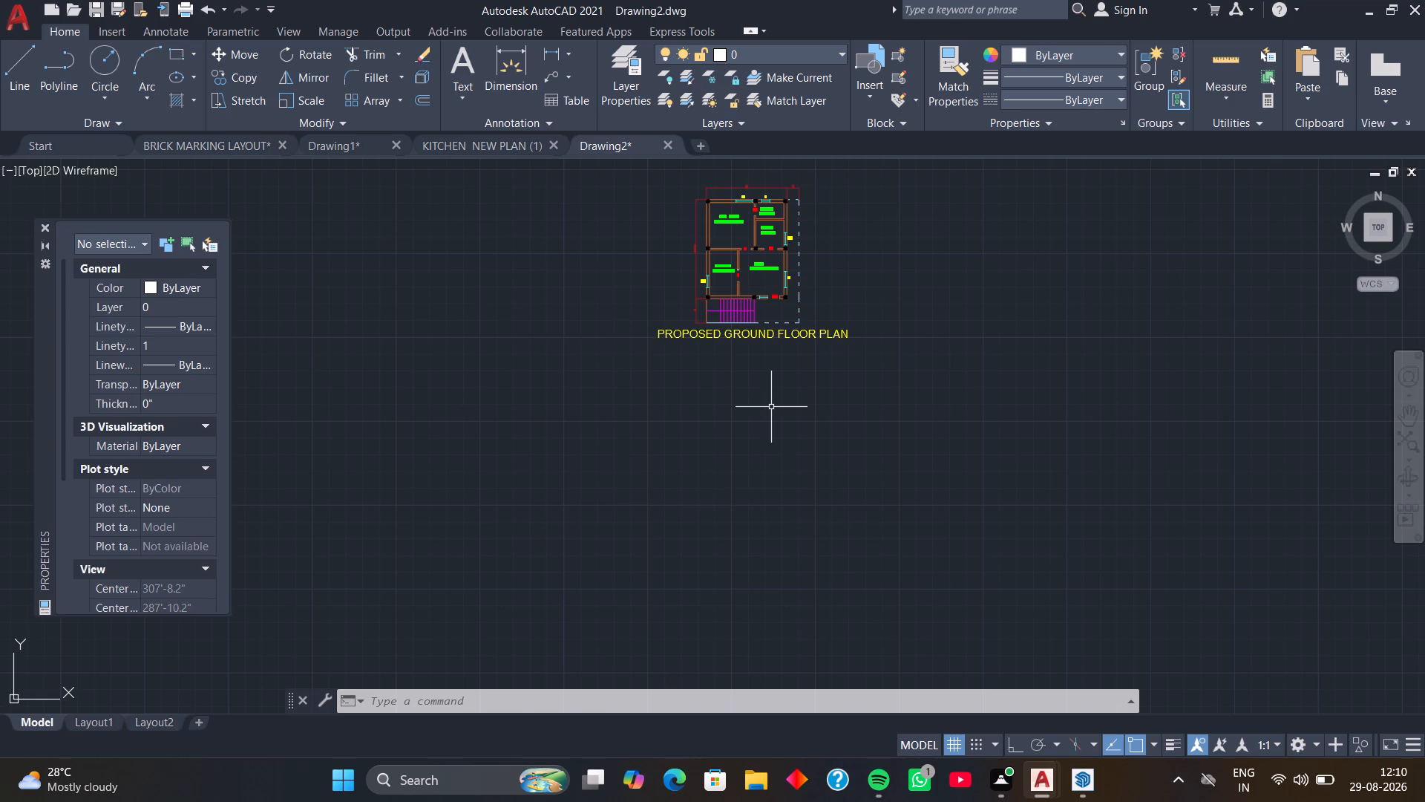
Draw a vertical and a horizontal construction line crossing in the empty area below the ground floor plan.
scroll(779, 437, "down", 1)
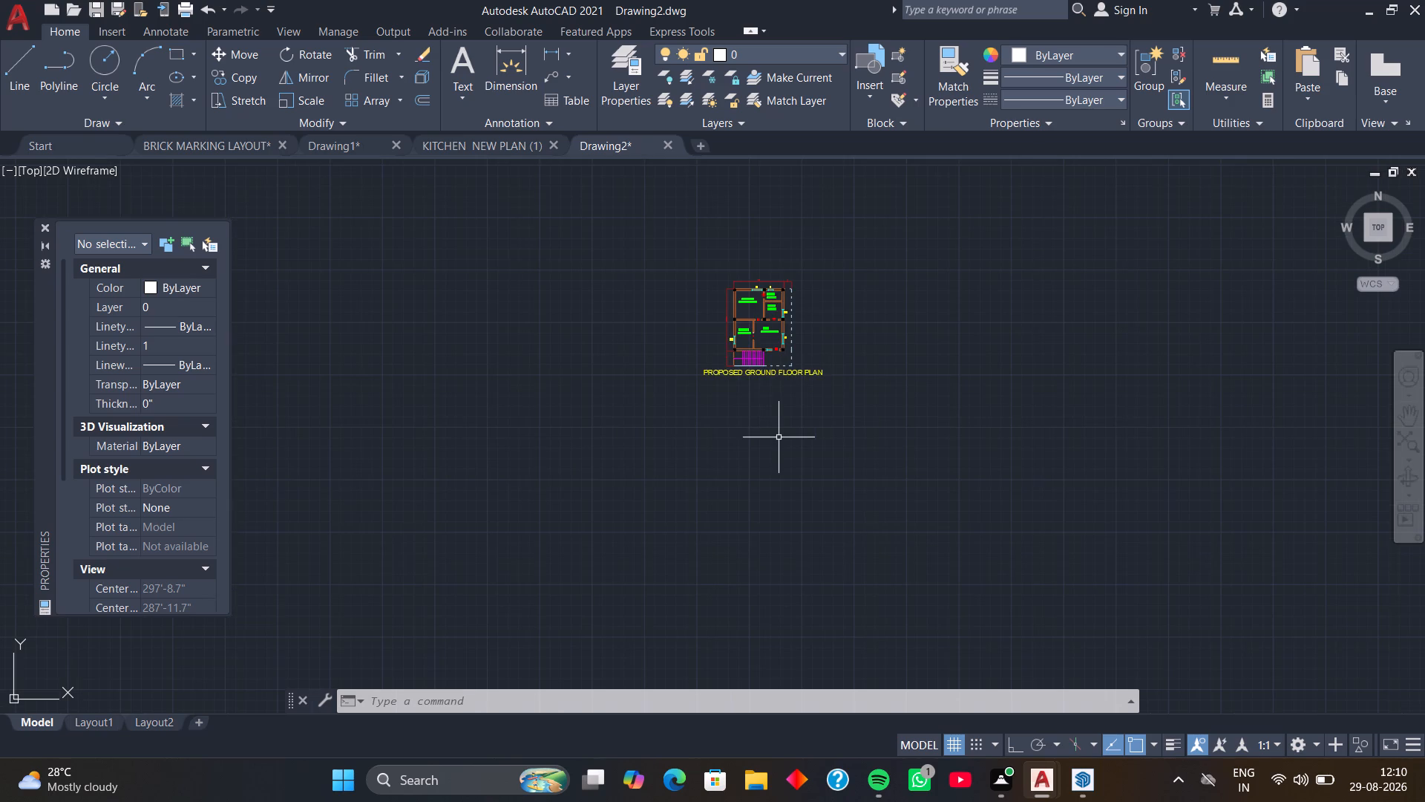
middle_click_drag(779, 437, 821, 432)
middle_click_drag(822, 441, 807, 351)
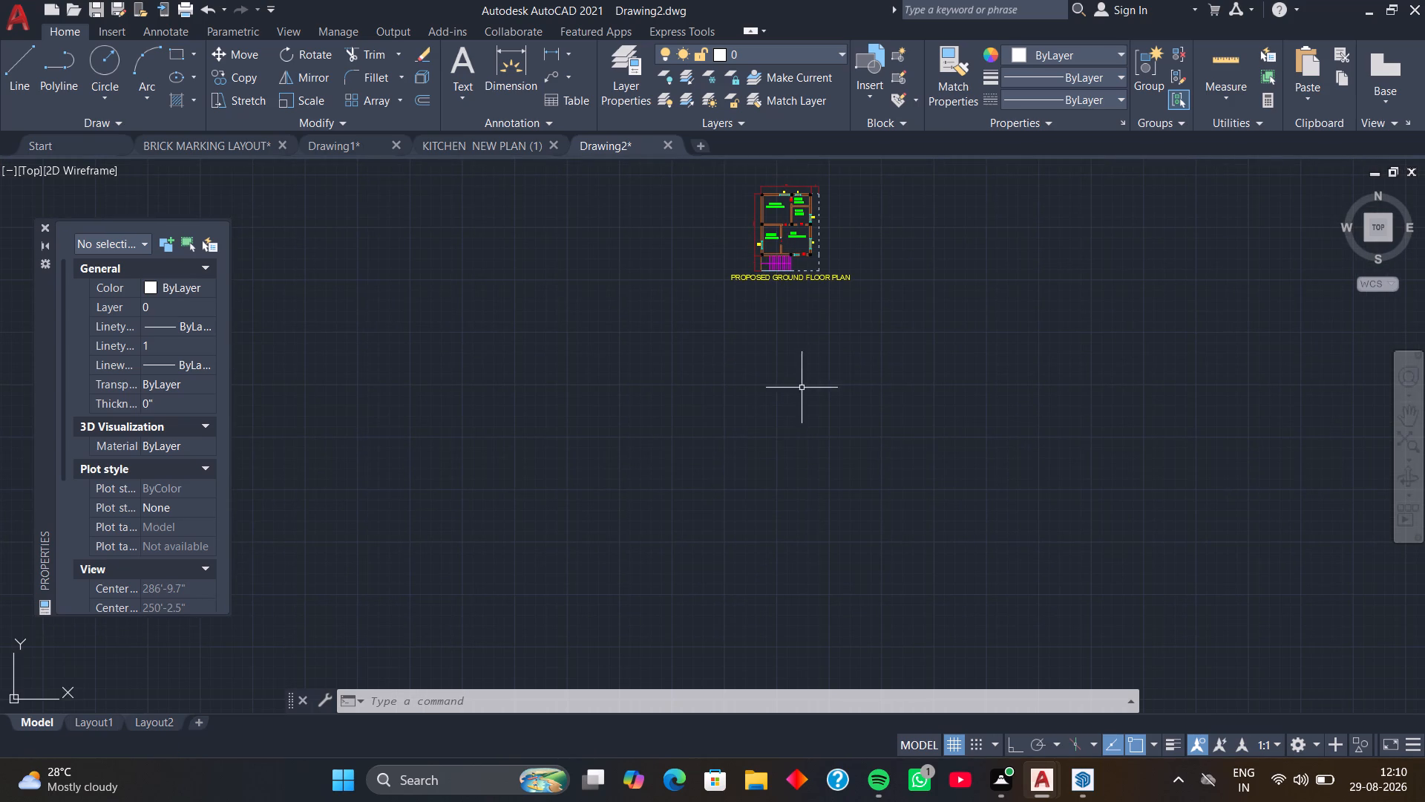
key("x")
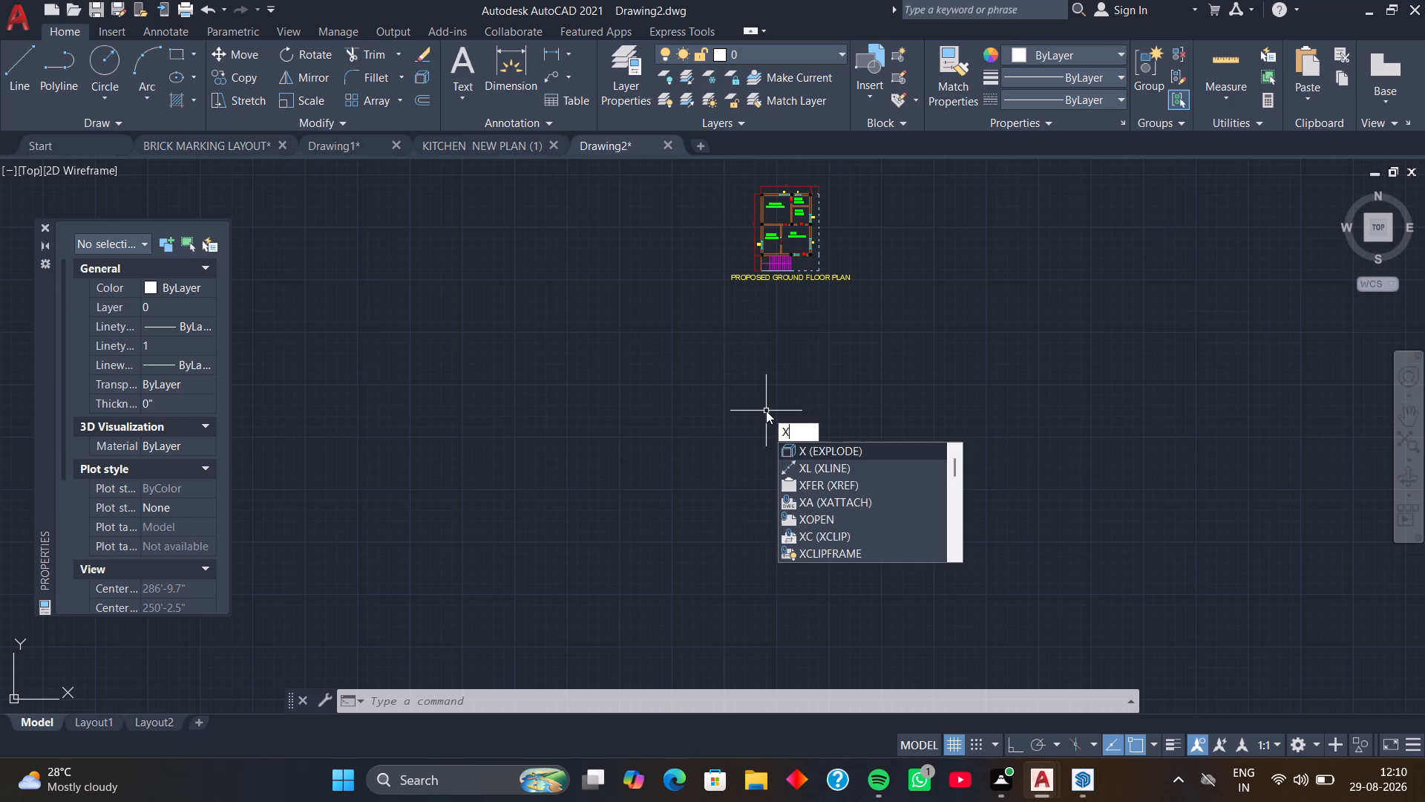
type("L")
key("space")
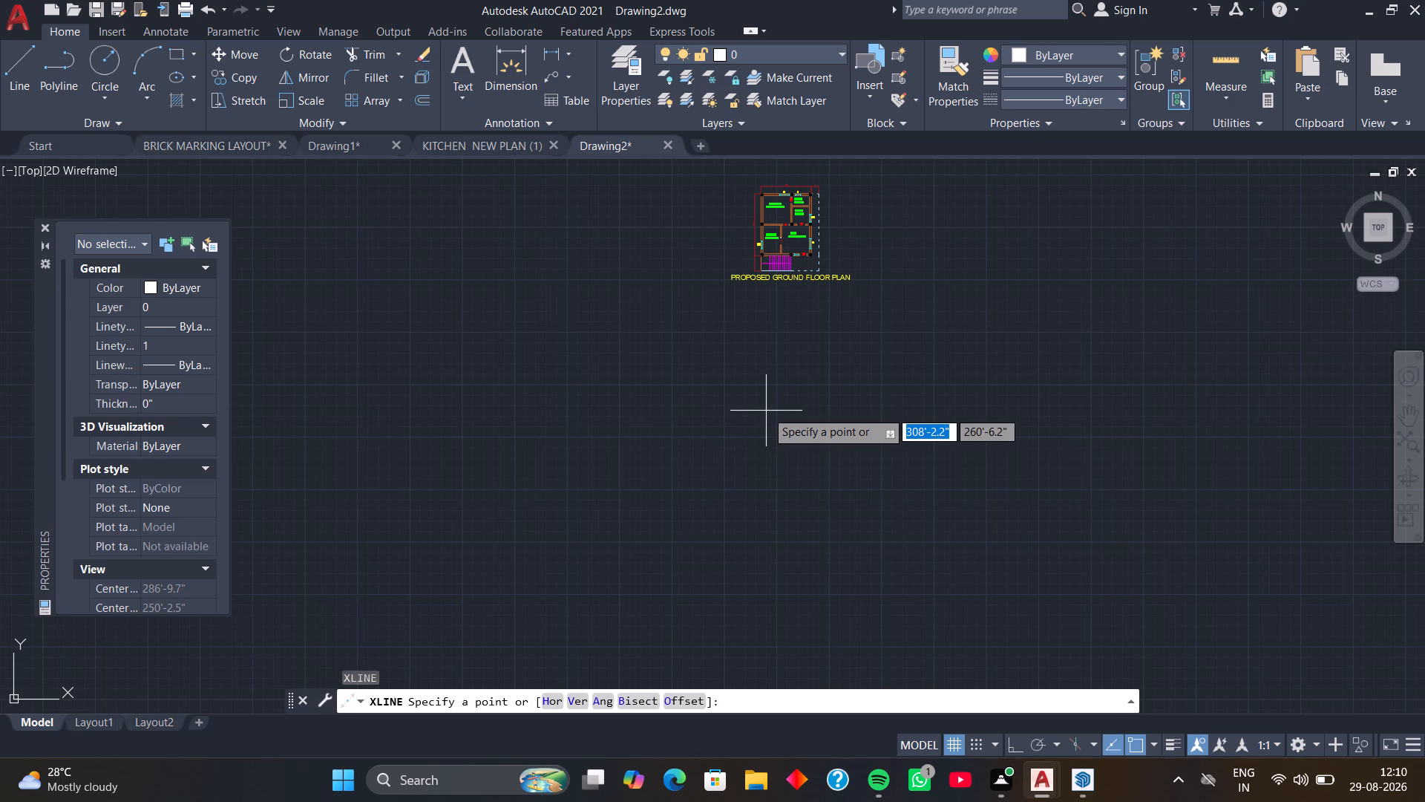
type("V")
key("space")
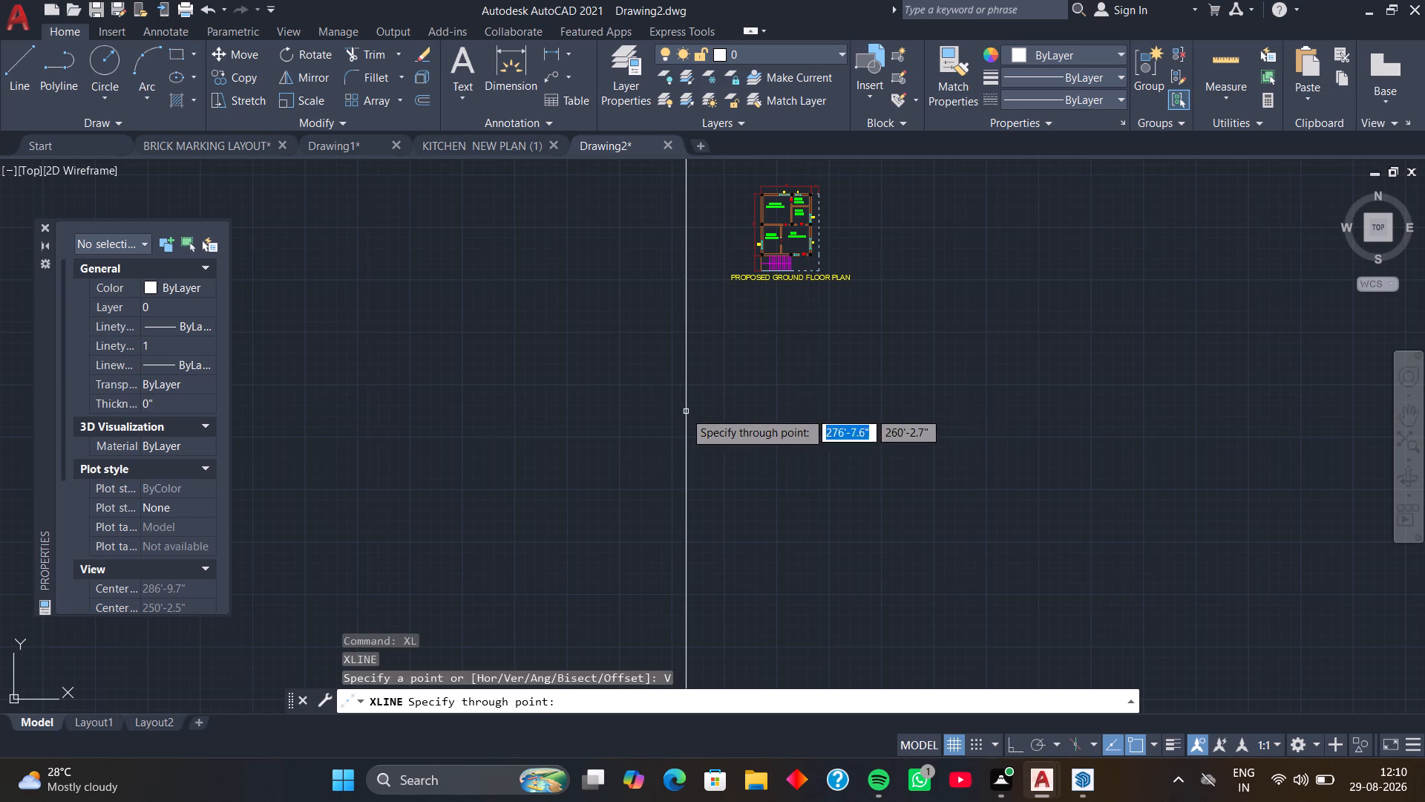
left_click(680, 413)
key("space")
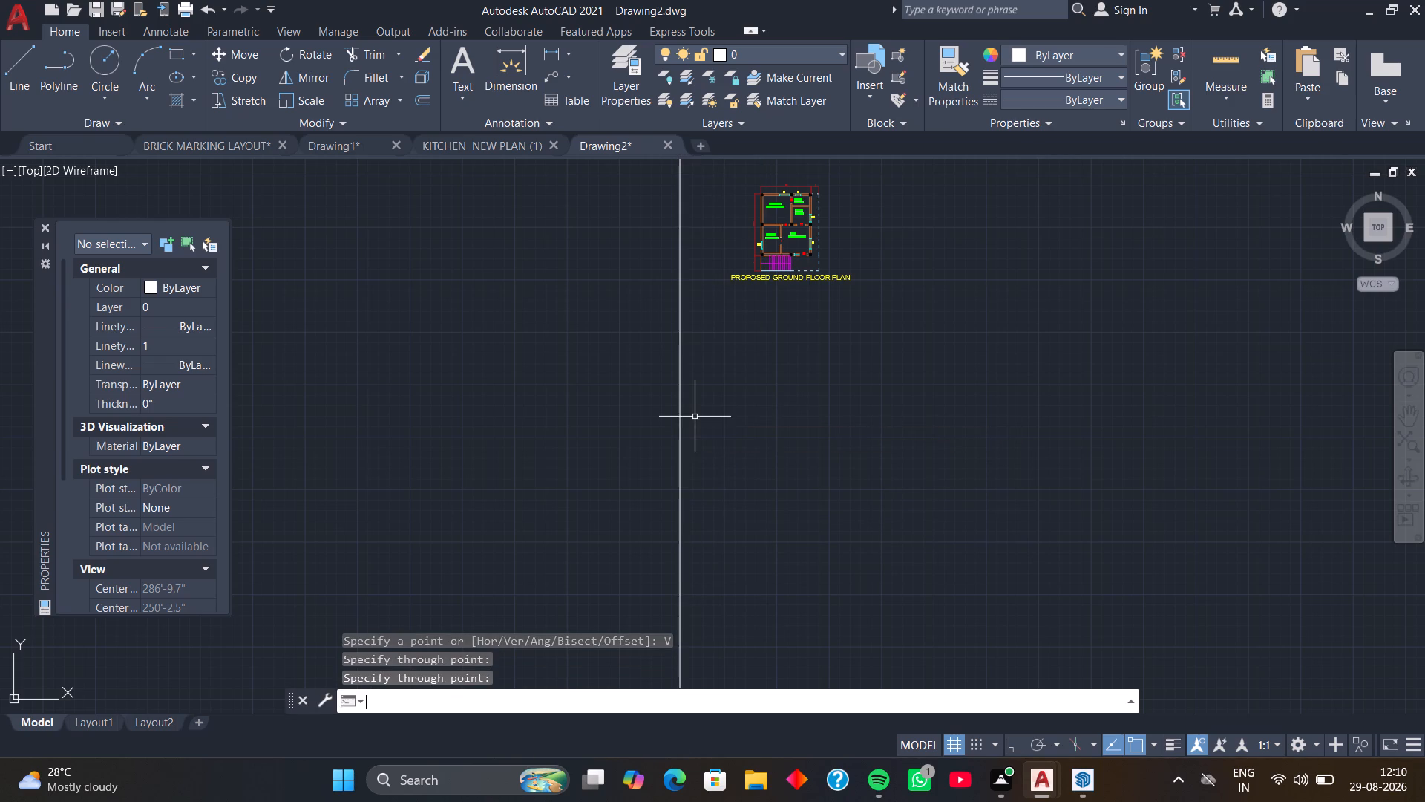
key("space")
type("H")
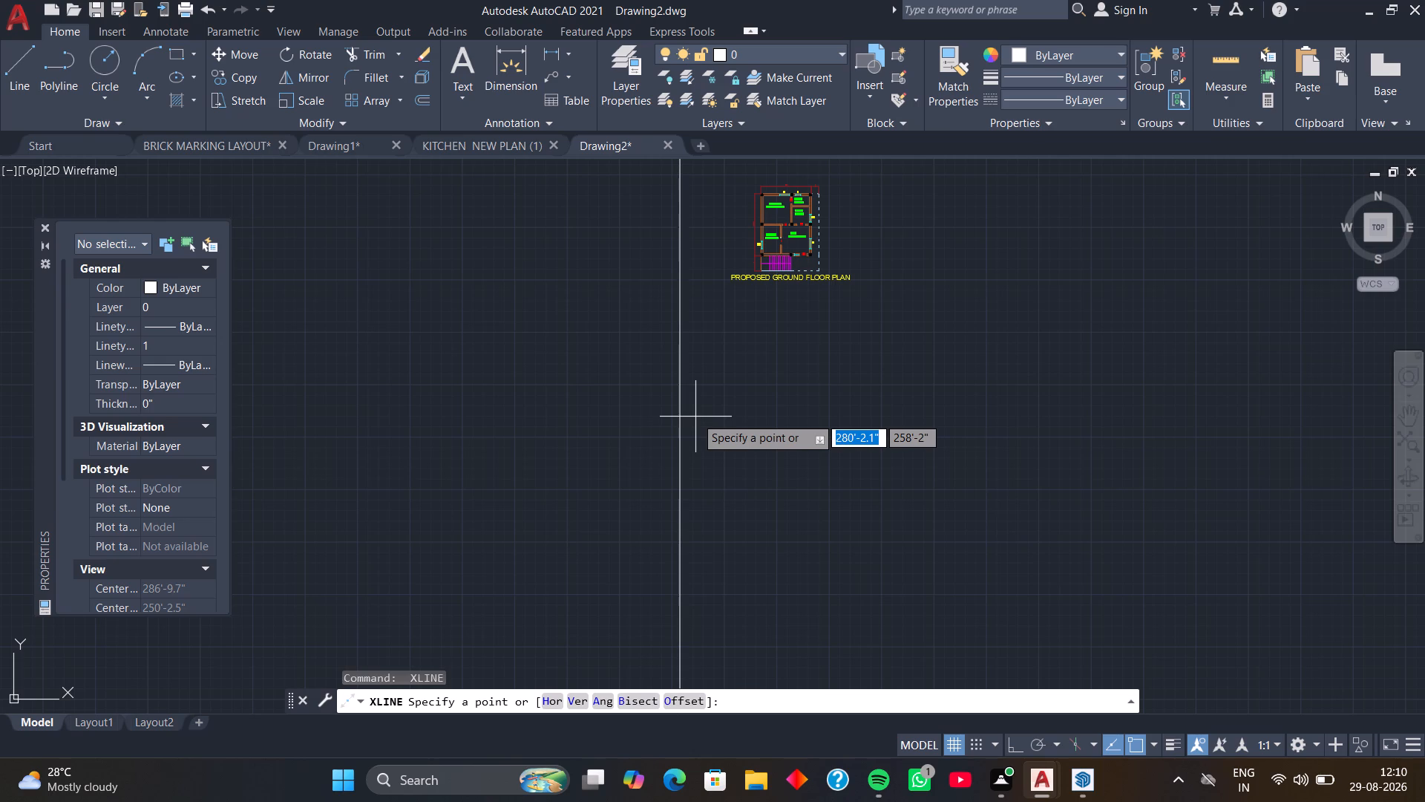
key("space")
left_click(695, 370)
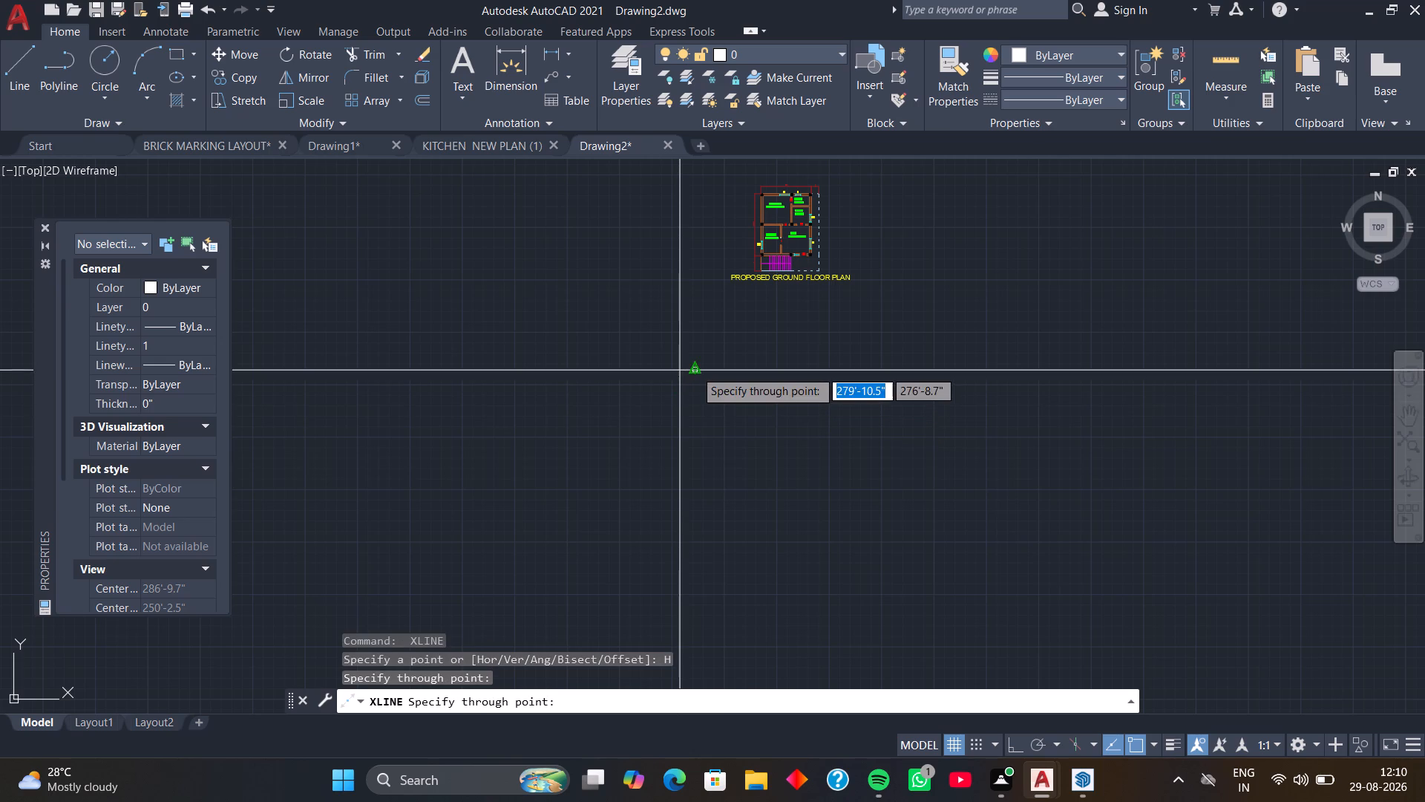
key("space")
Trim the construction lines above and left of their crossing, leaving an upper-left corner.
type("TR")
key("space")
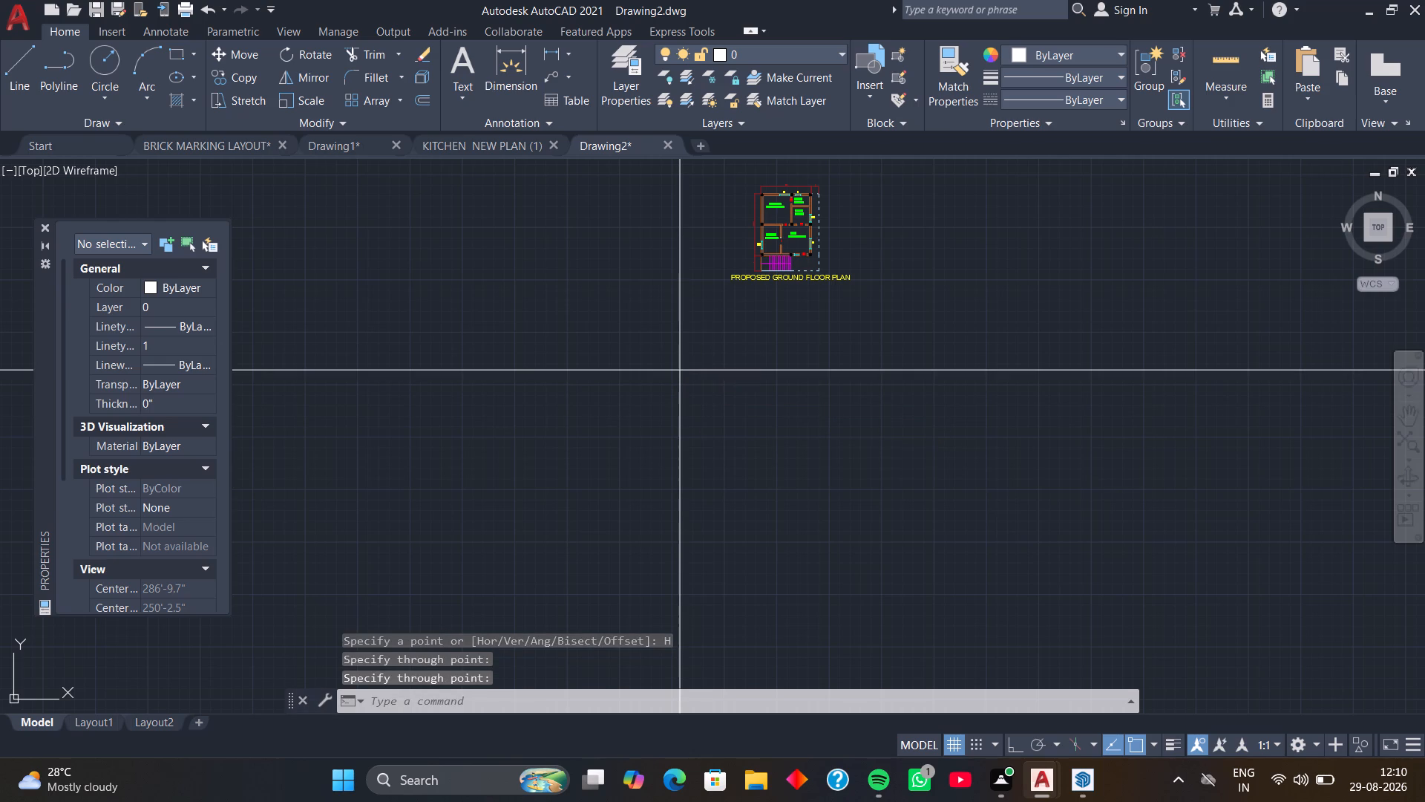
left_click_drag(701, 321, 646, 398)
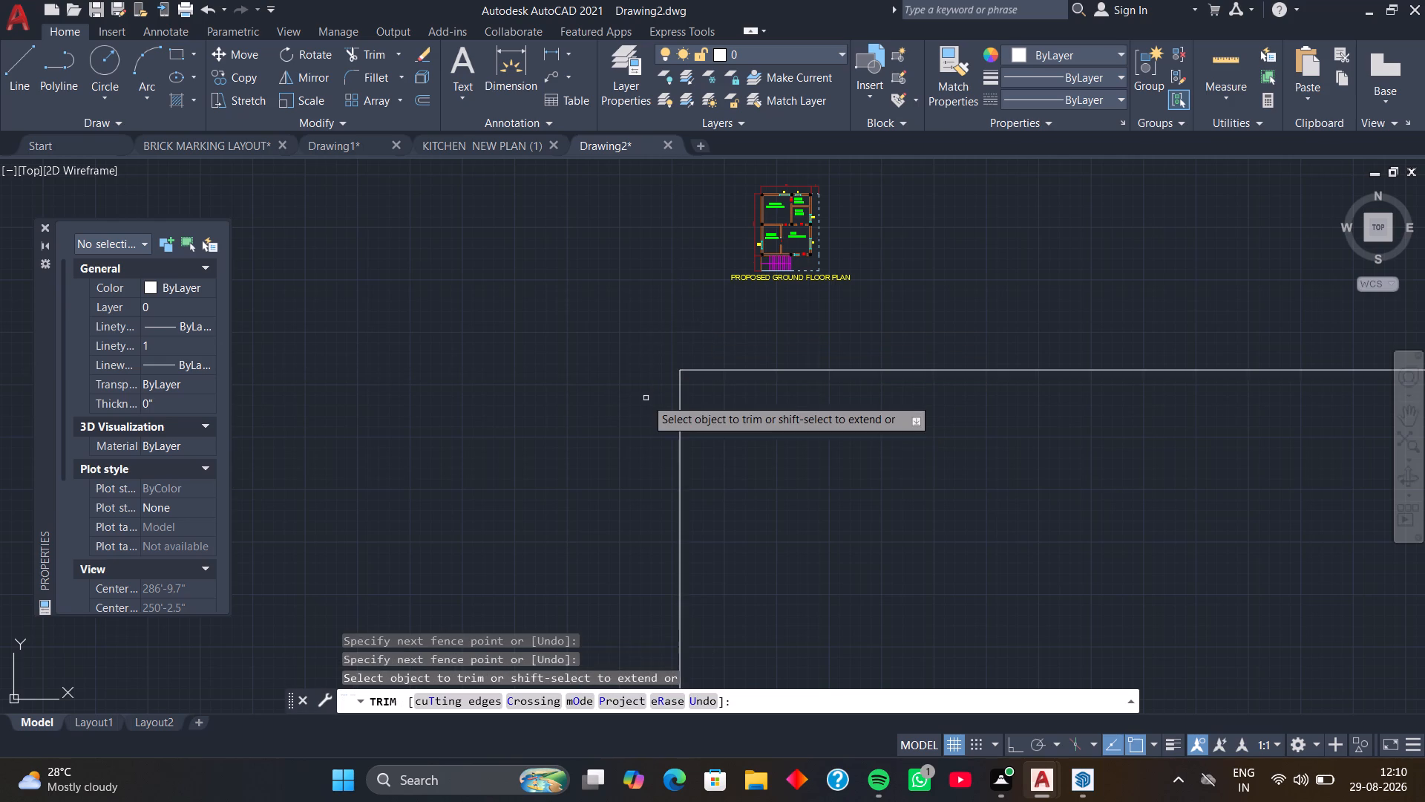
scroll(646, 398, "down", 1)
key("space")
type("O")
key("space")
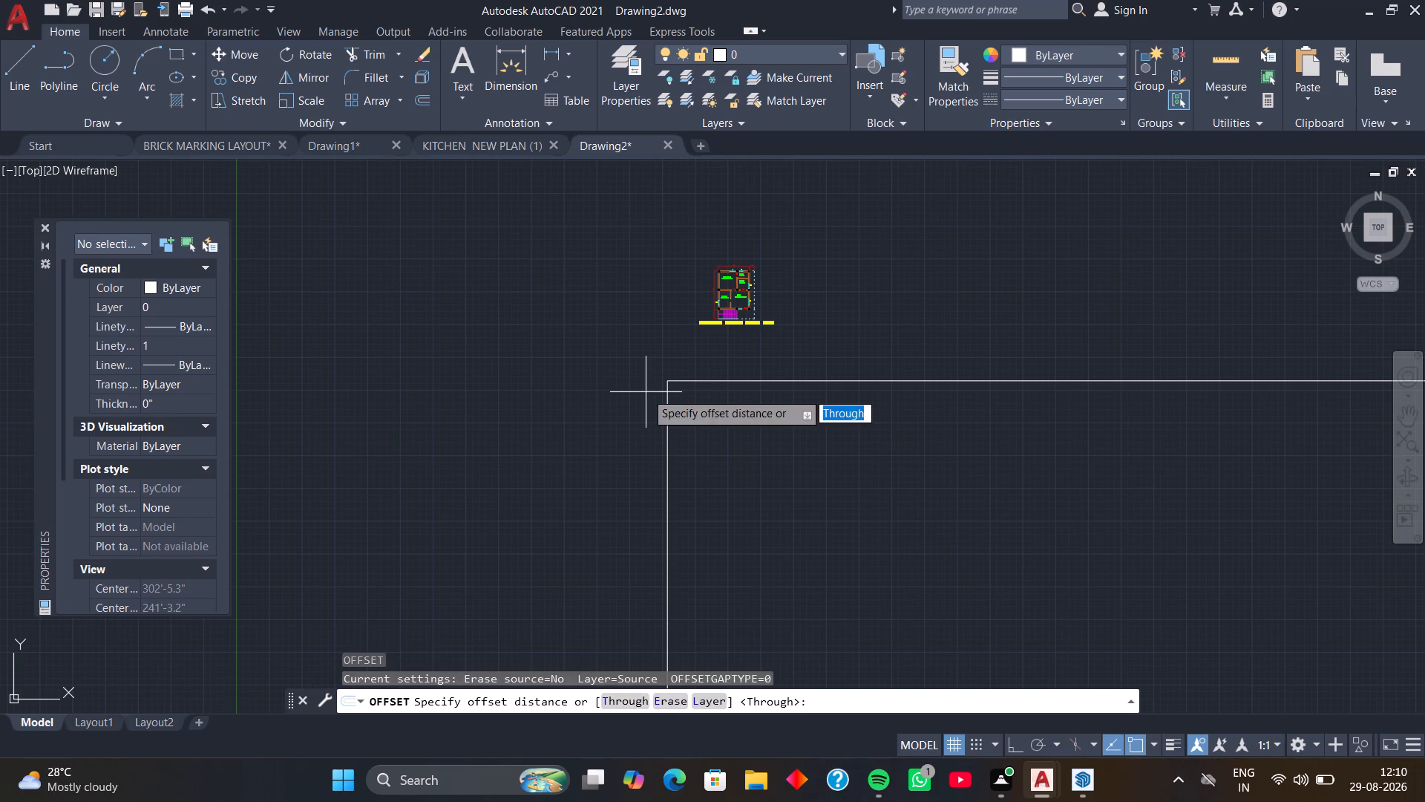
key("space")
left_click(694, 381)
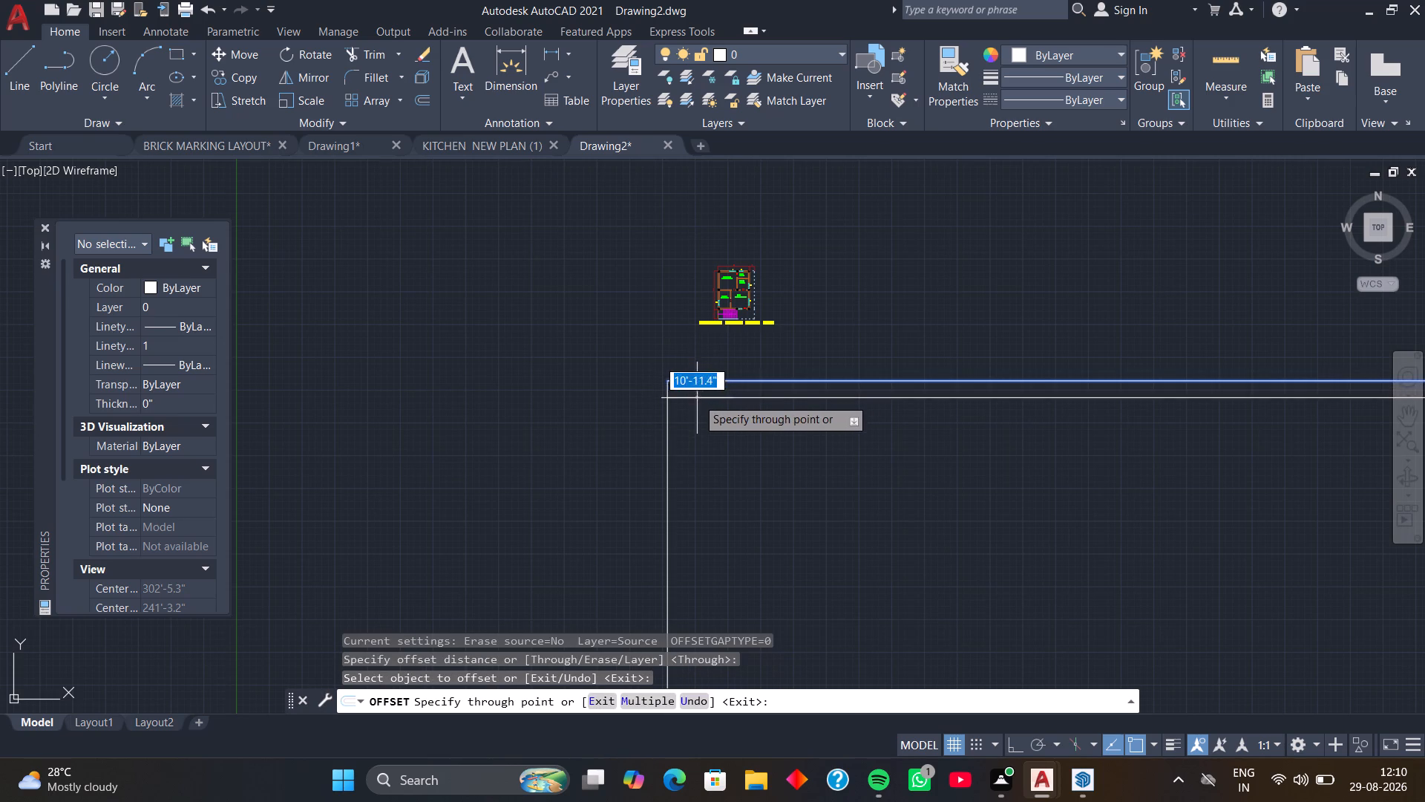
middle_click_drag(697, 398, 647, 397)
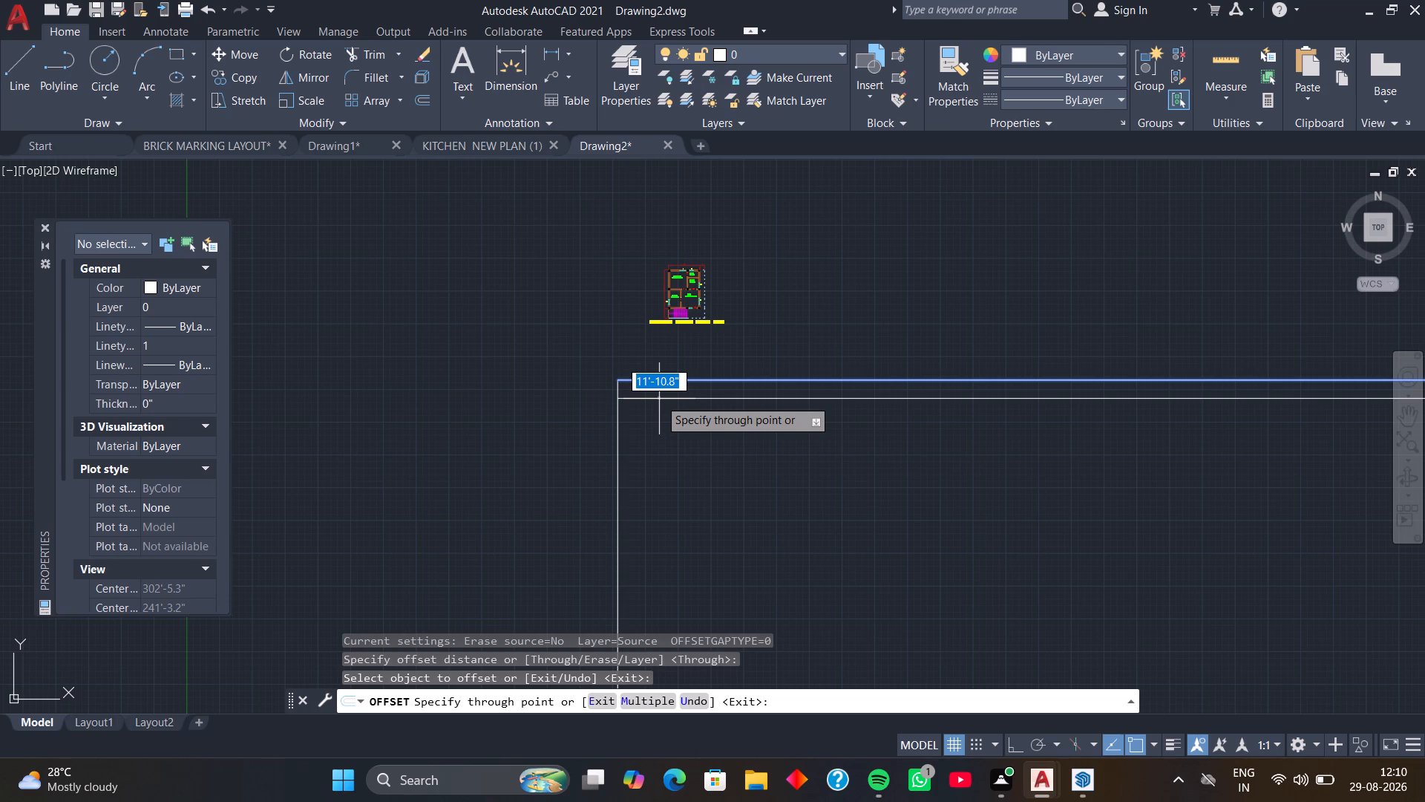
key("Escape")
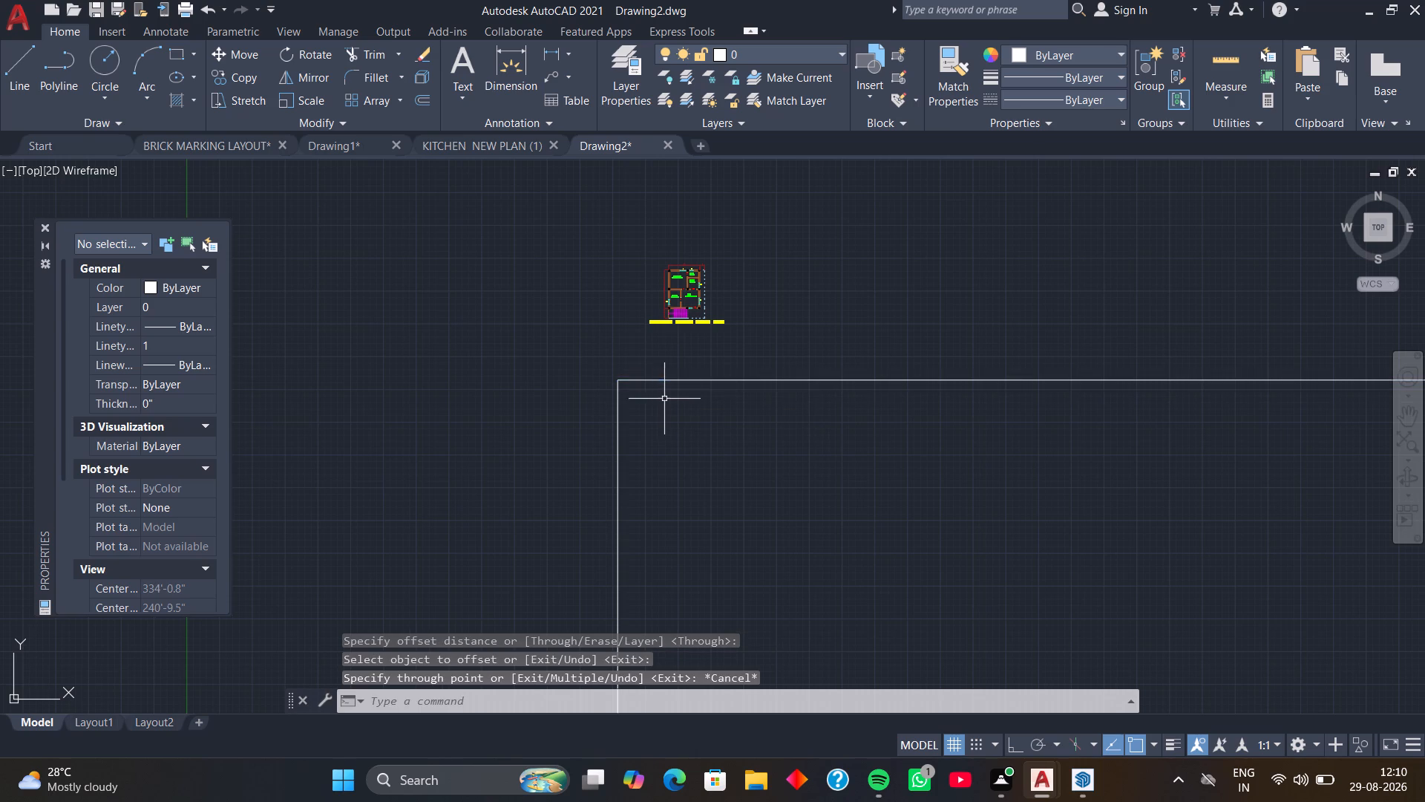
Delete the two construction rays forming the corner below the ground floor plan.
left_click(645, 358)
left_click(589, 407)
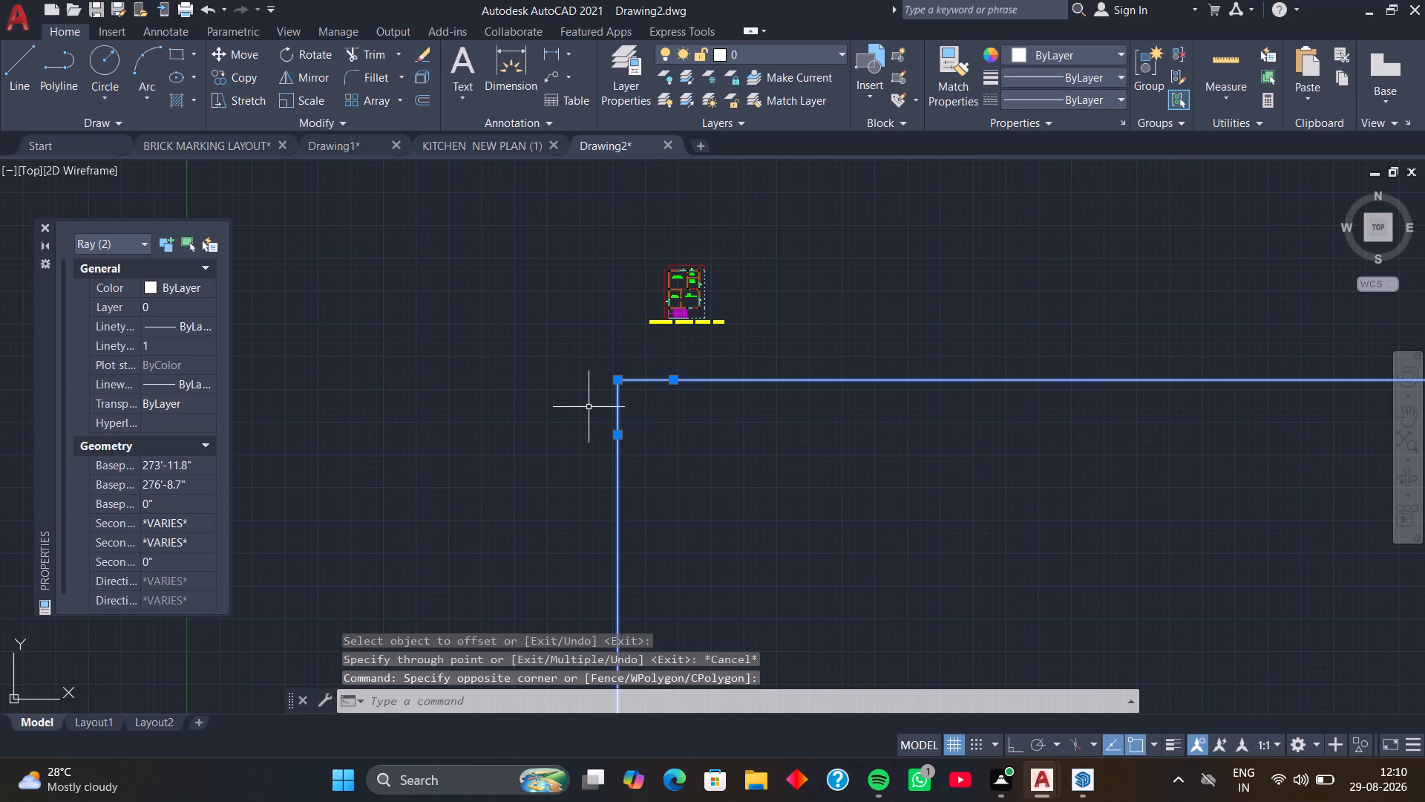
key("Delete")
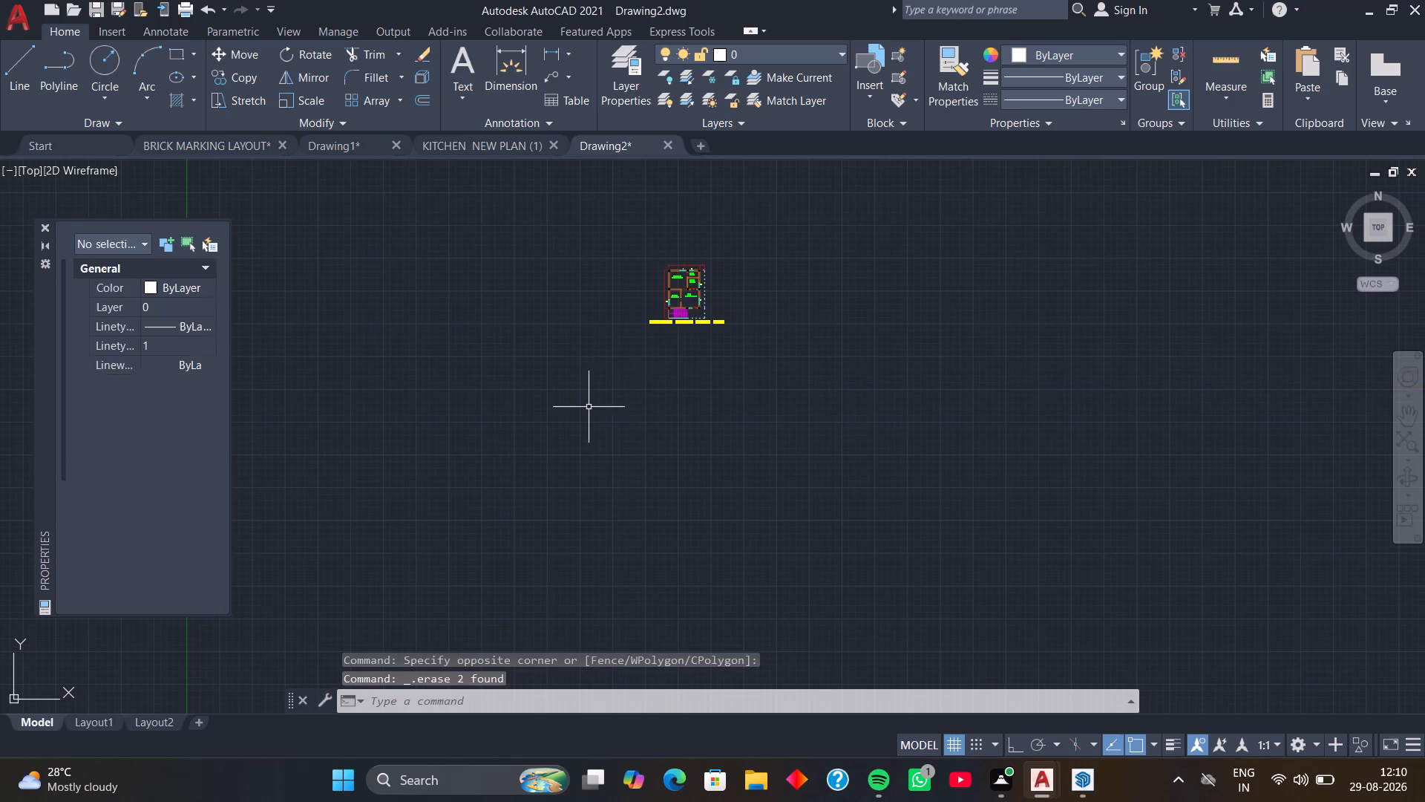
Draw a three-segment orthogonal direction line in colour 99,100,102 through the staircase's lower flight, across the landing and partway back along the upper flight.
scroll(664, 306, "up", 5)
middle_click_drag(678, 305, 676, 308)
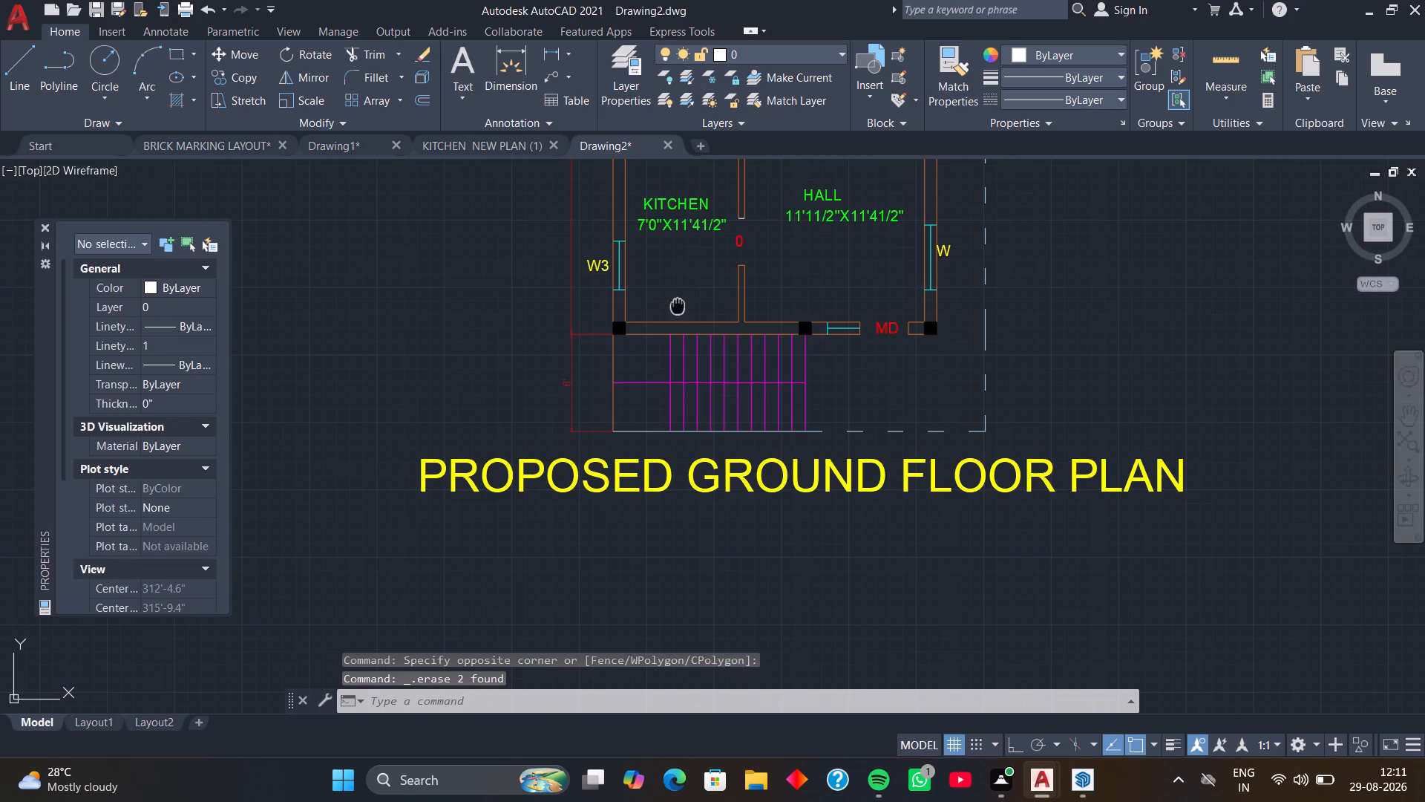
middle_click_drag(676, 308, 555, 434)
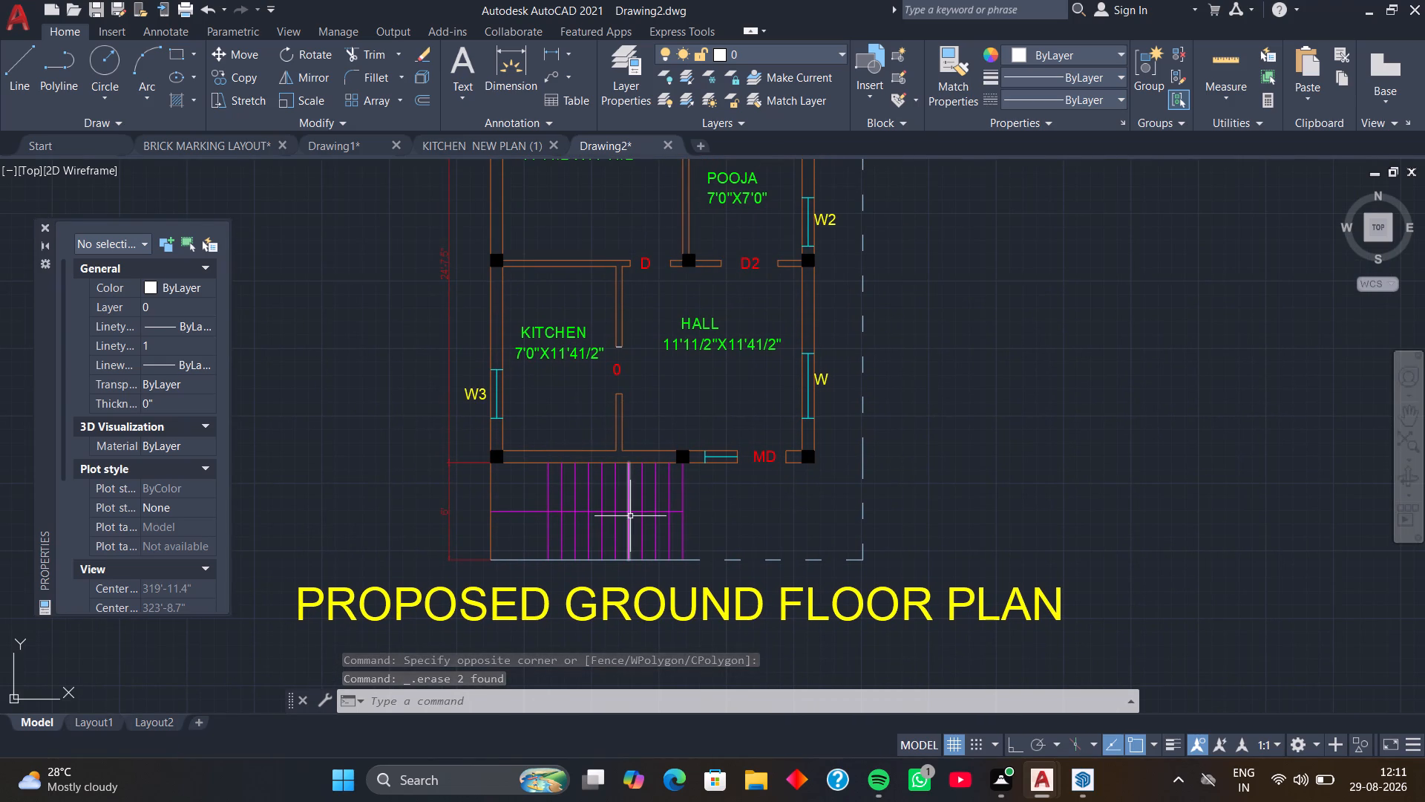
scroll(630, 518, "down", 1)
middle_click_drag(631, 519, 626, 510)
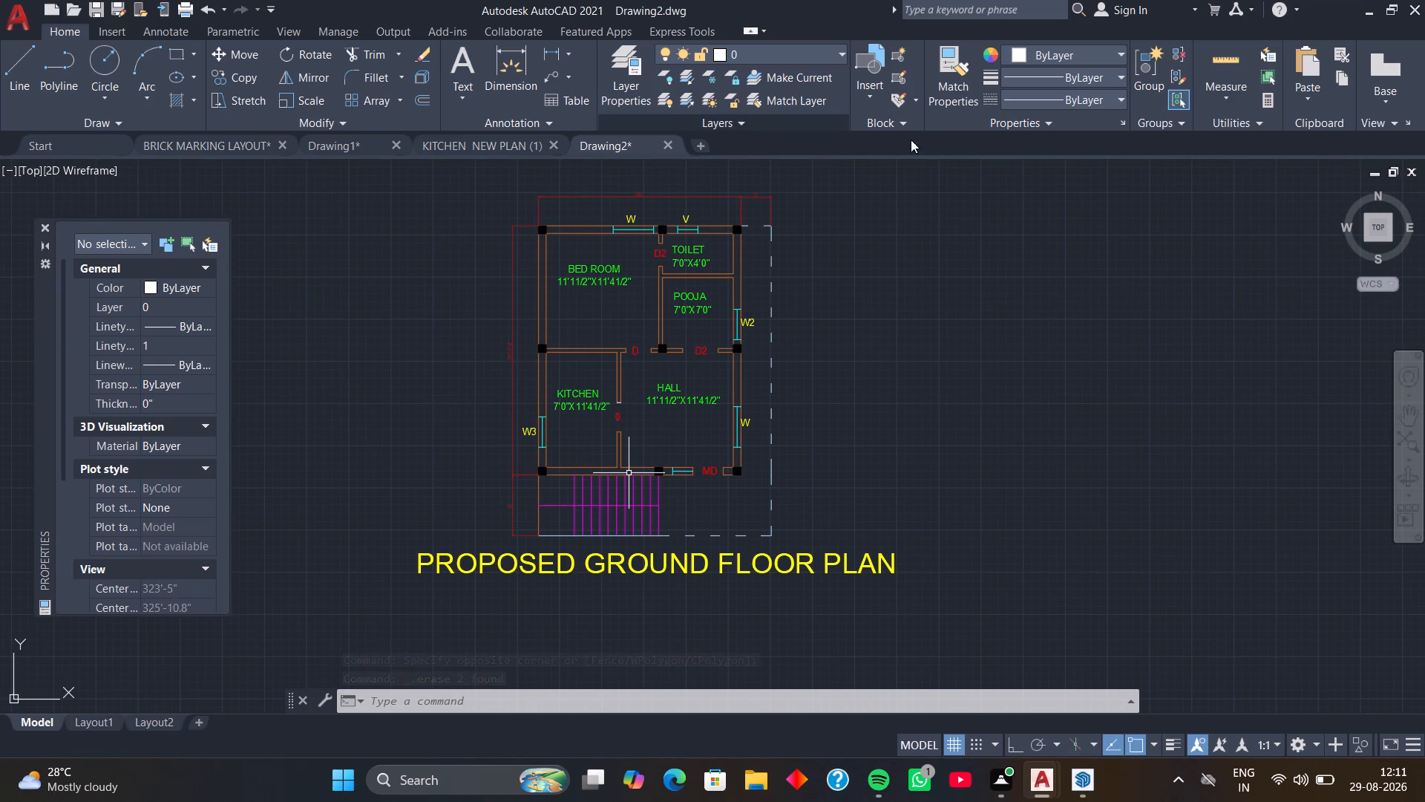
left_click(1121, 51)
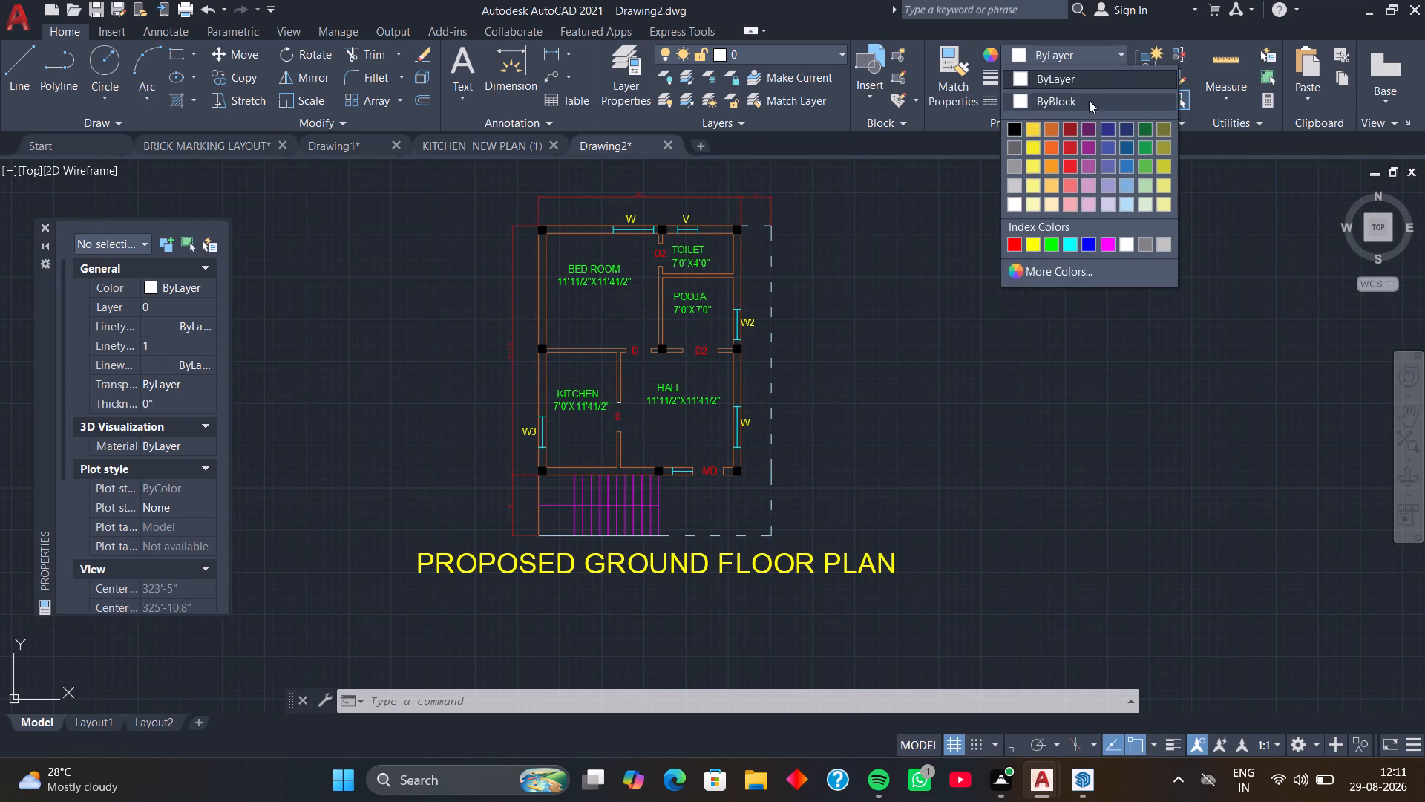
left_click(1018, 148)
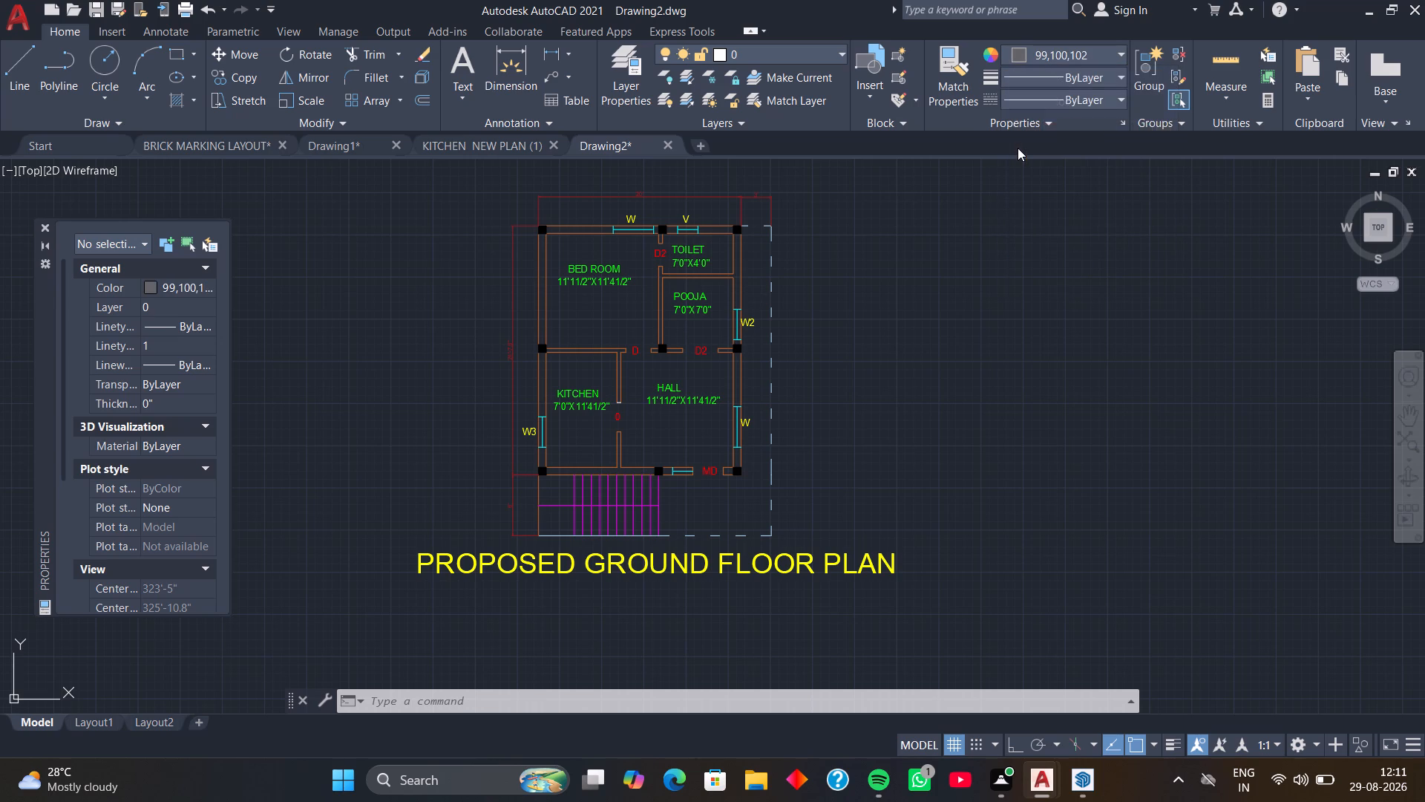
type("L")
key("space")
middle_click_drag(761, 472, 919, 365)
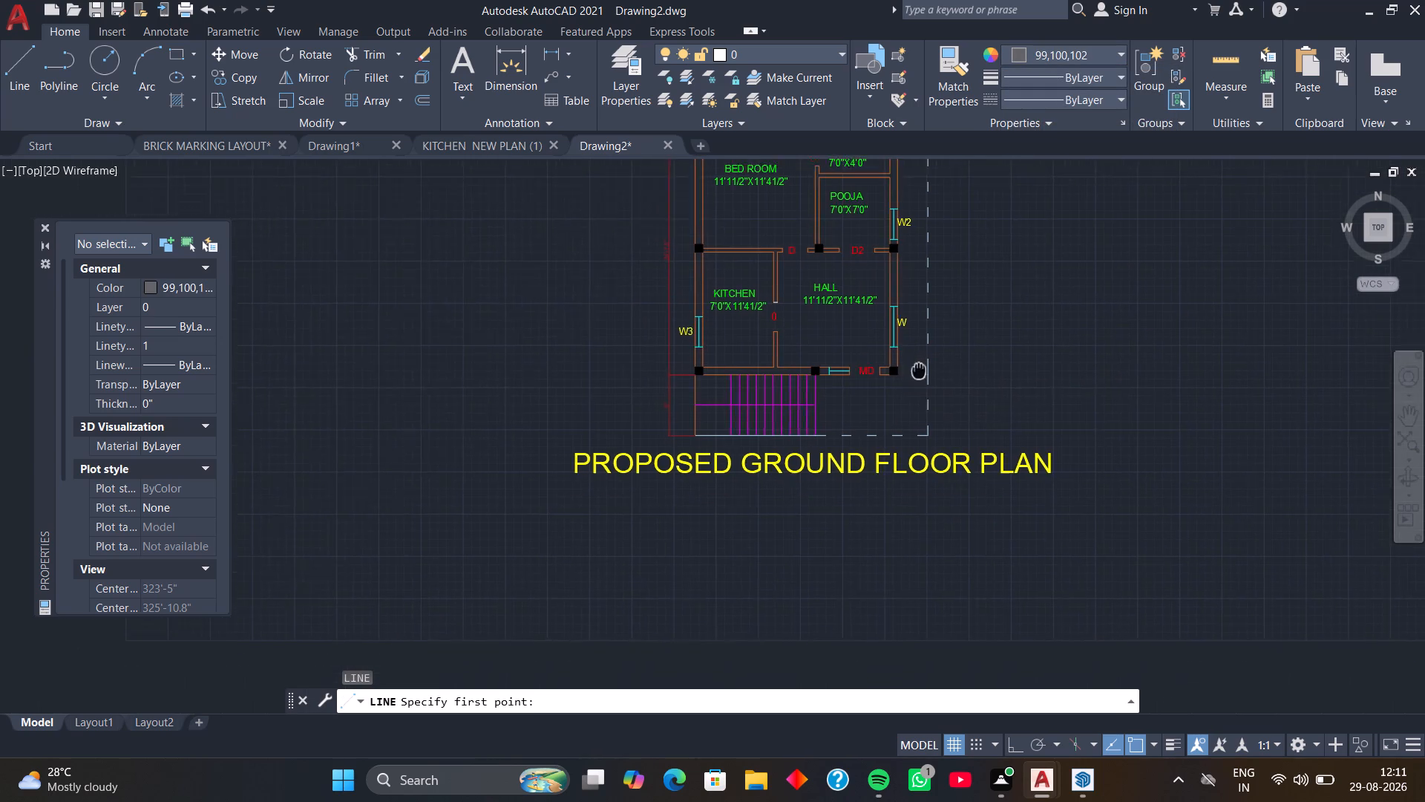
middle_click_drag(919, 365, 919, 362)
scroll(834, 388, "up", 1)
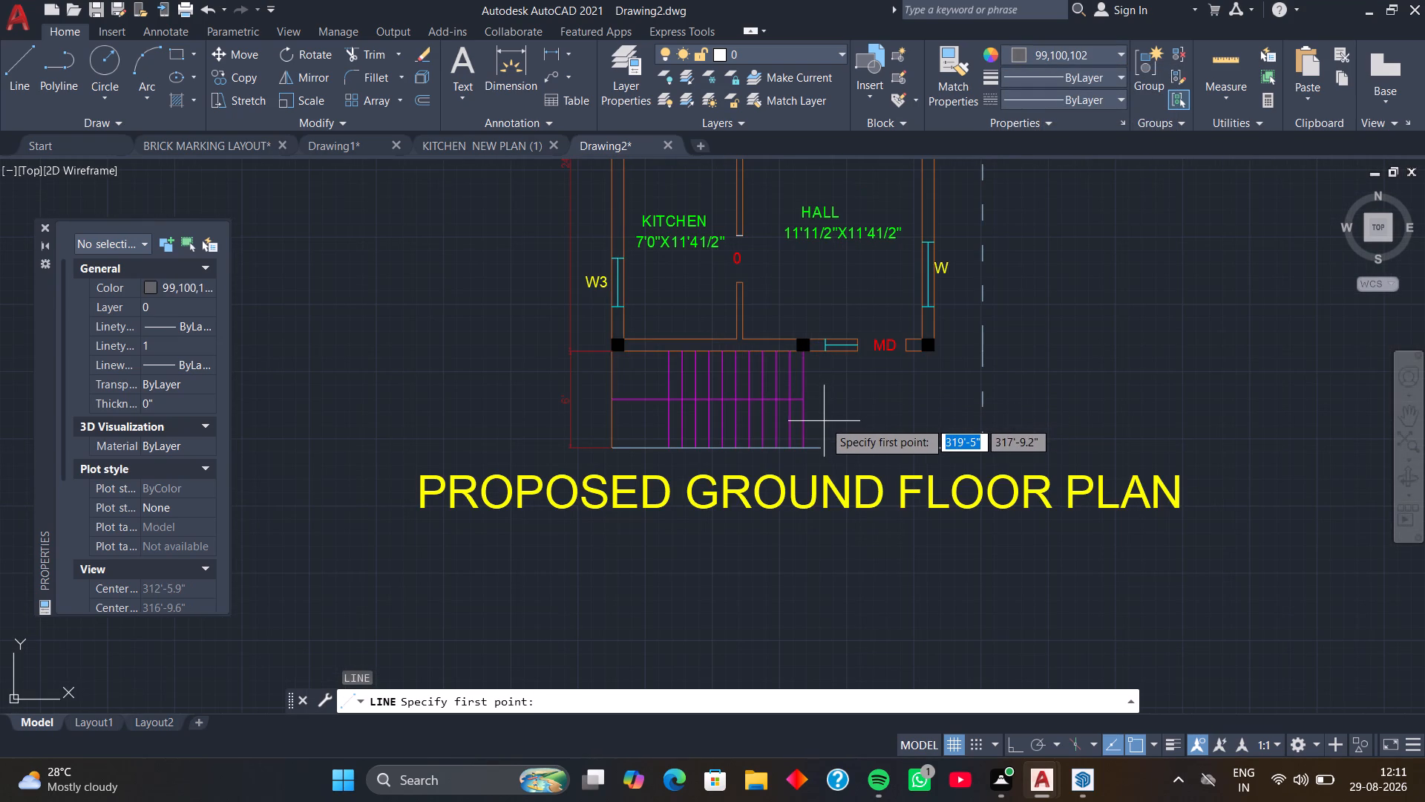
left_click(824, 421)
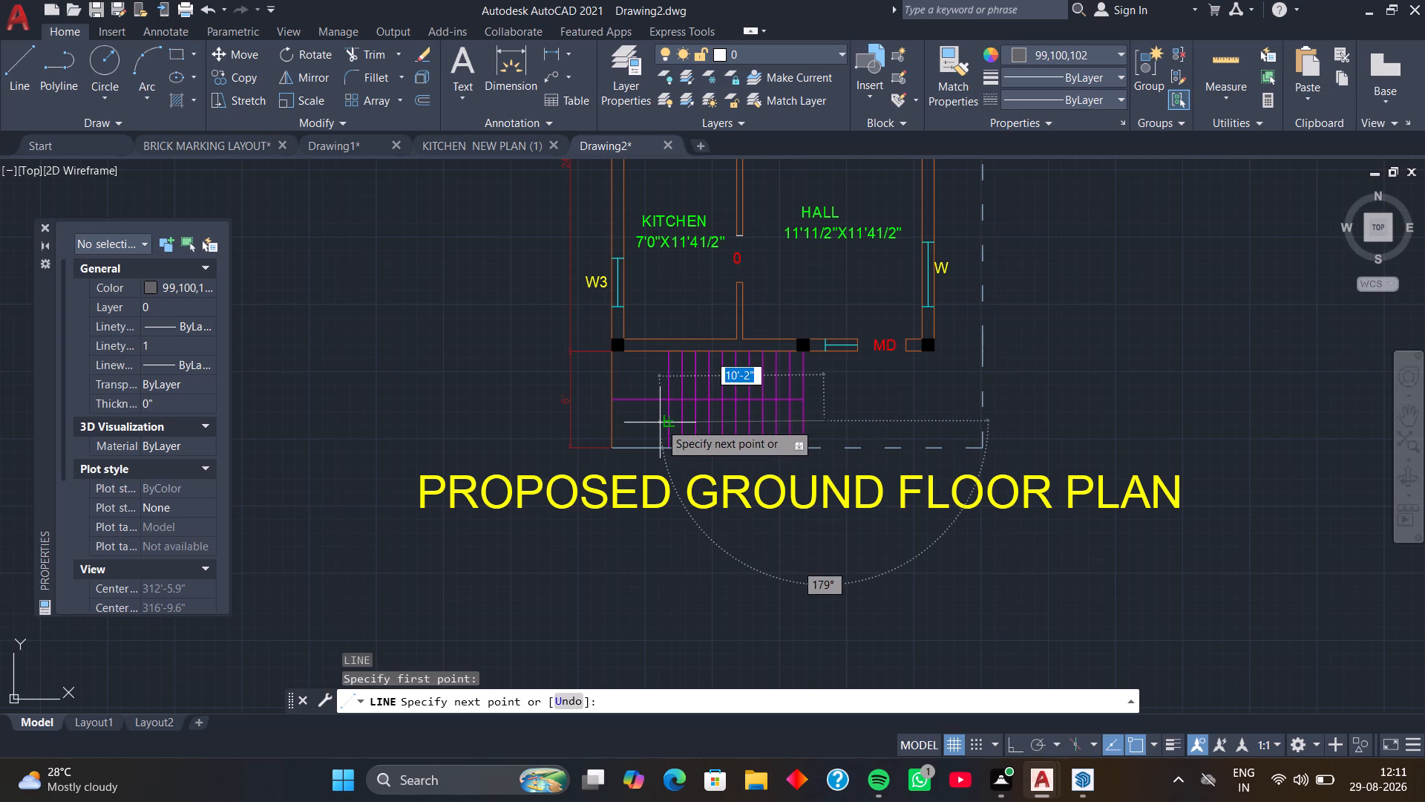
key("F8")
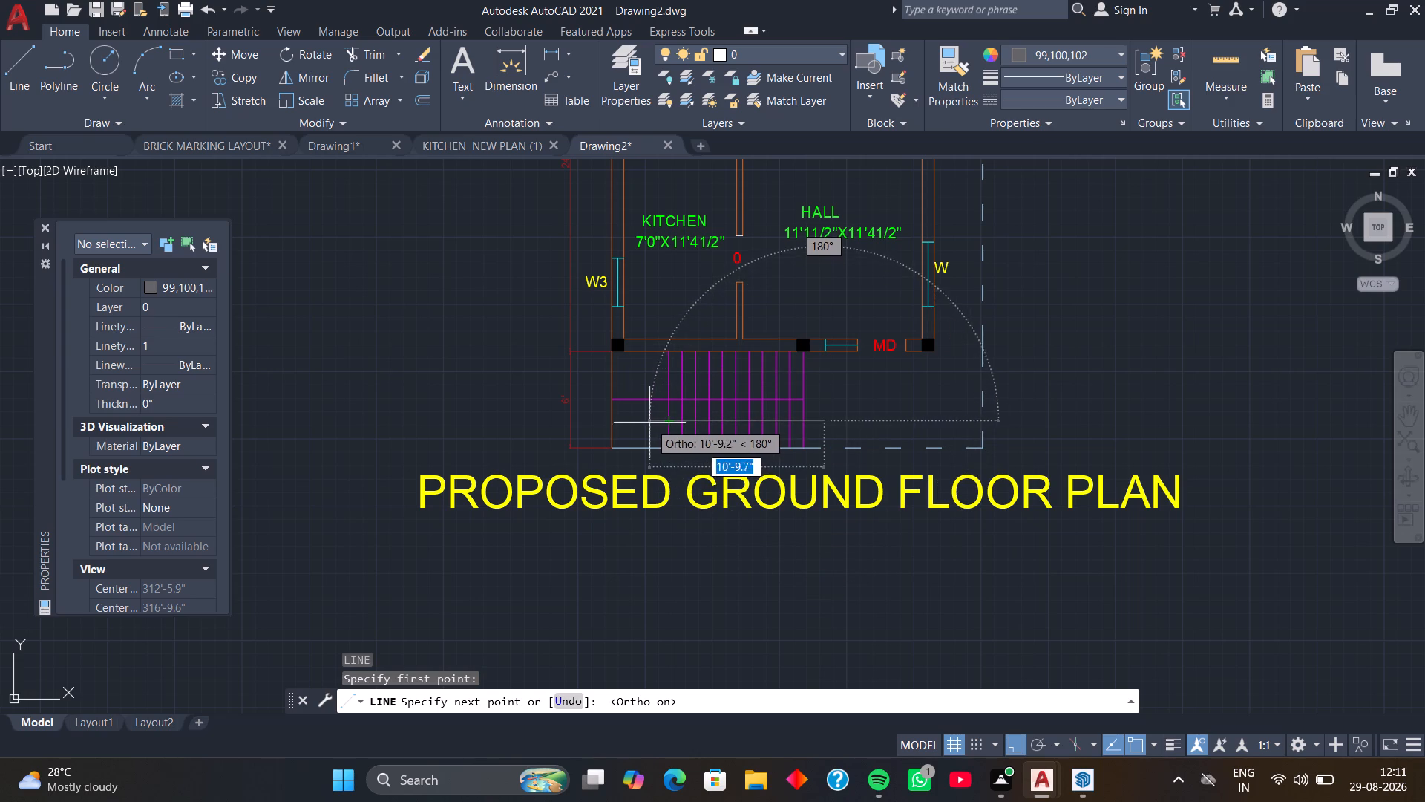
left_click(636, 422)
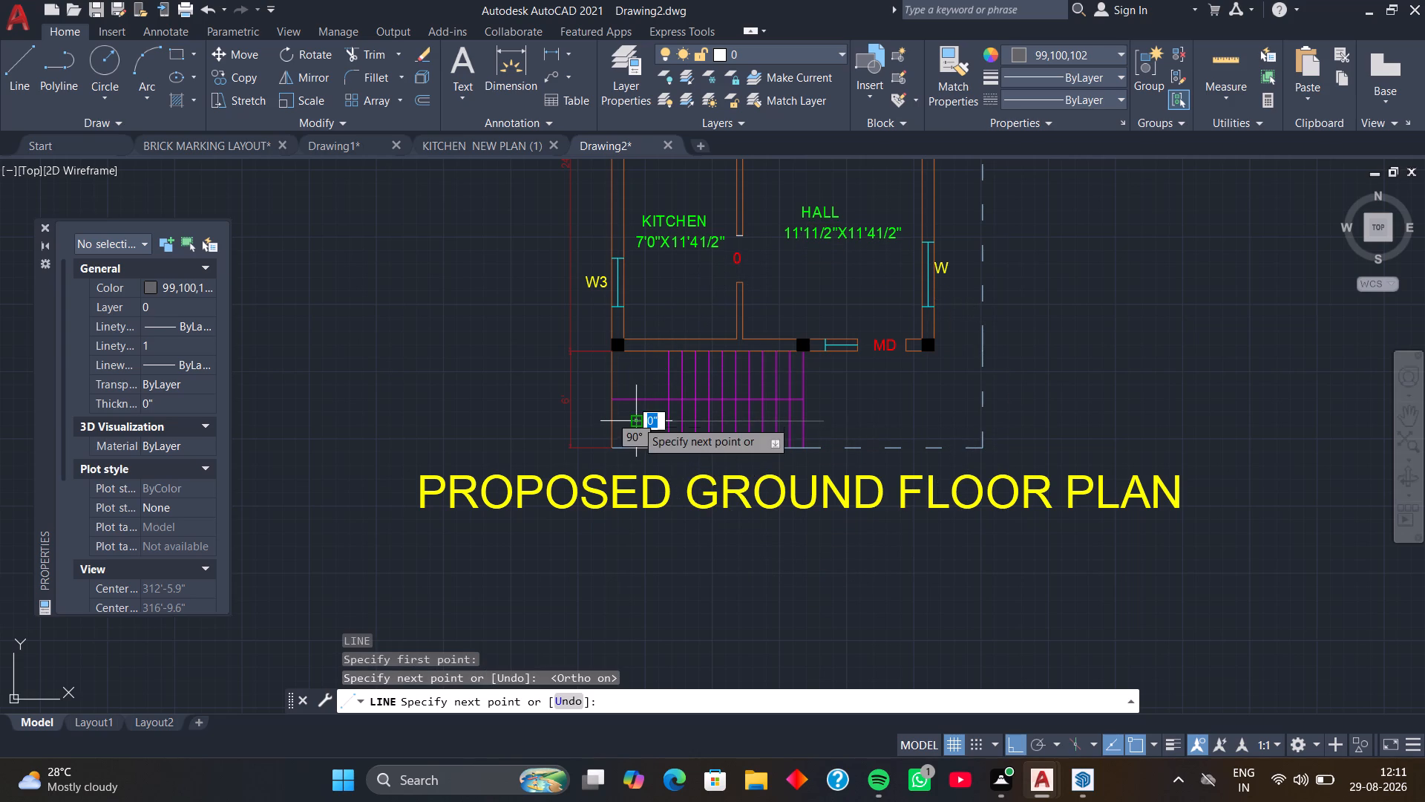
left_click(634, 374)
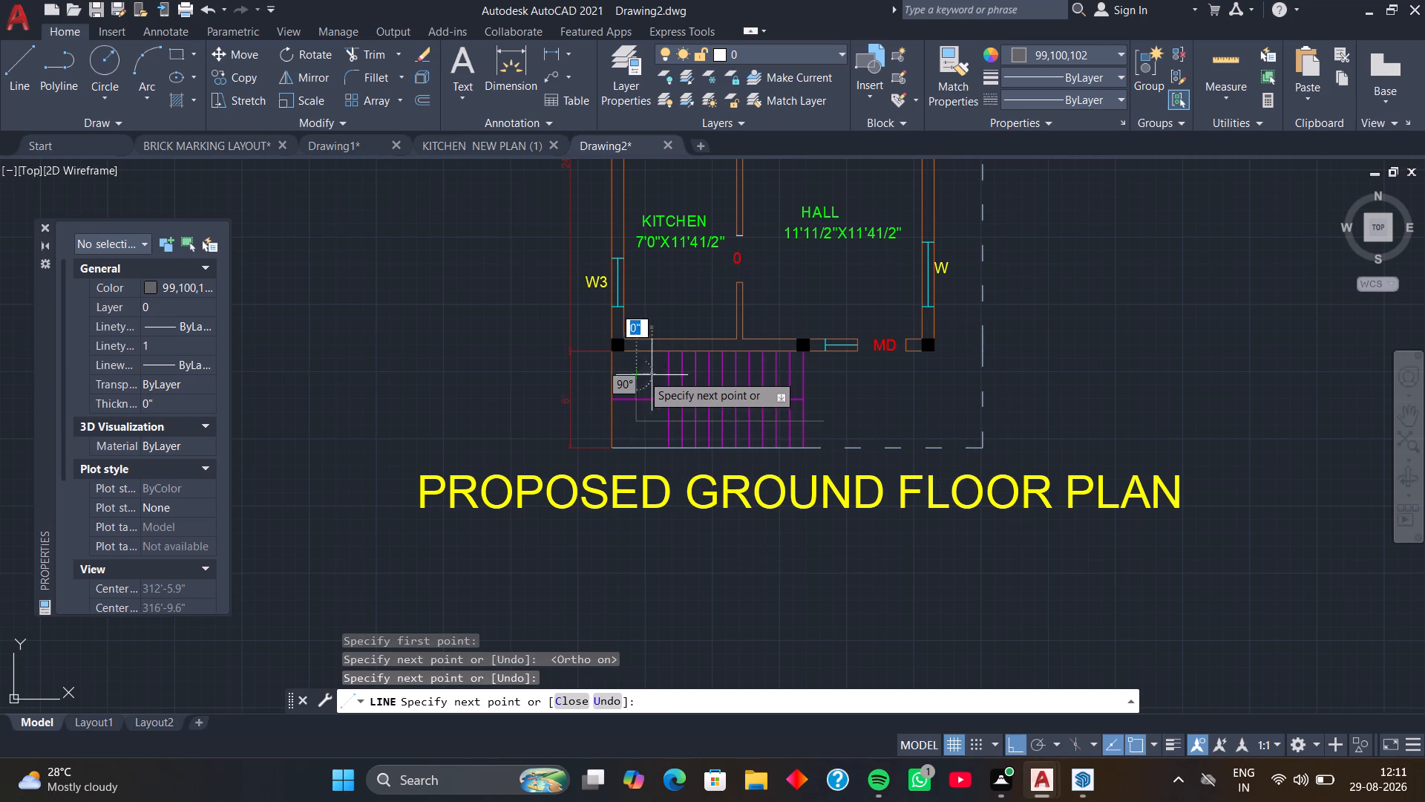
left_click(744, 380)
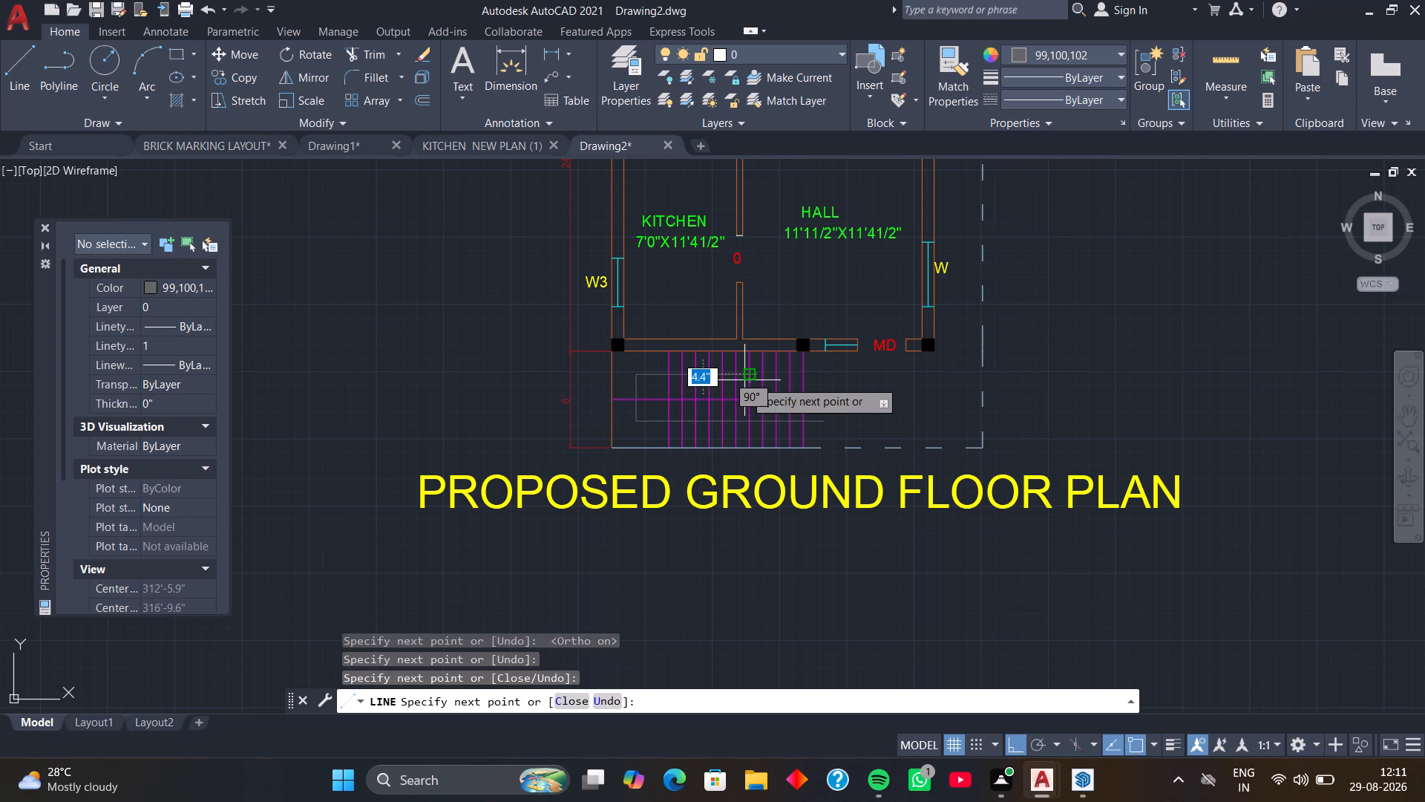
key("space")
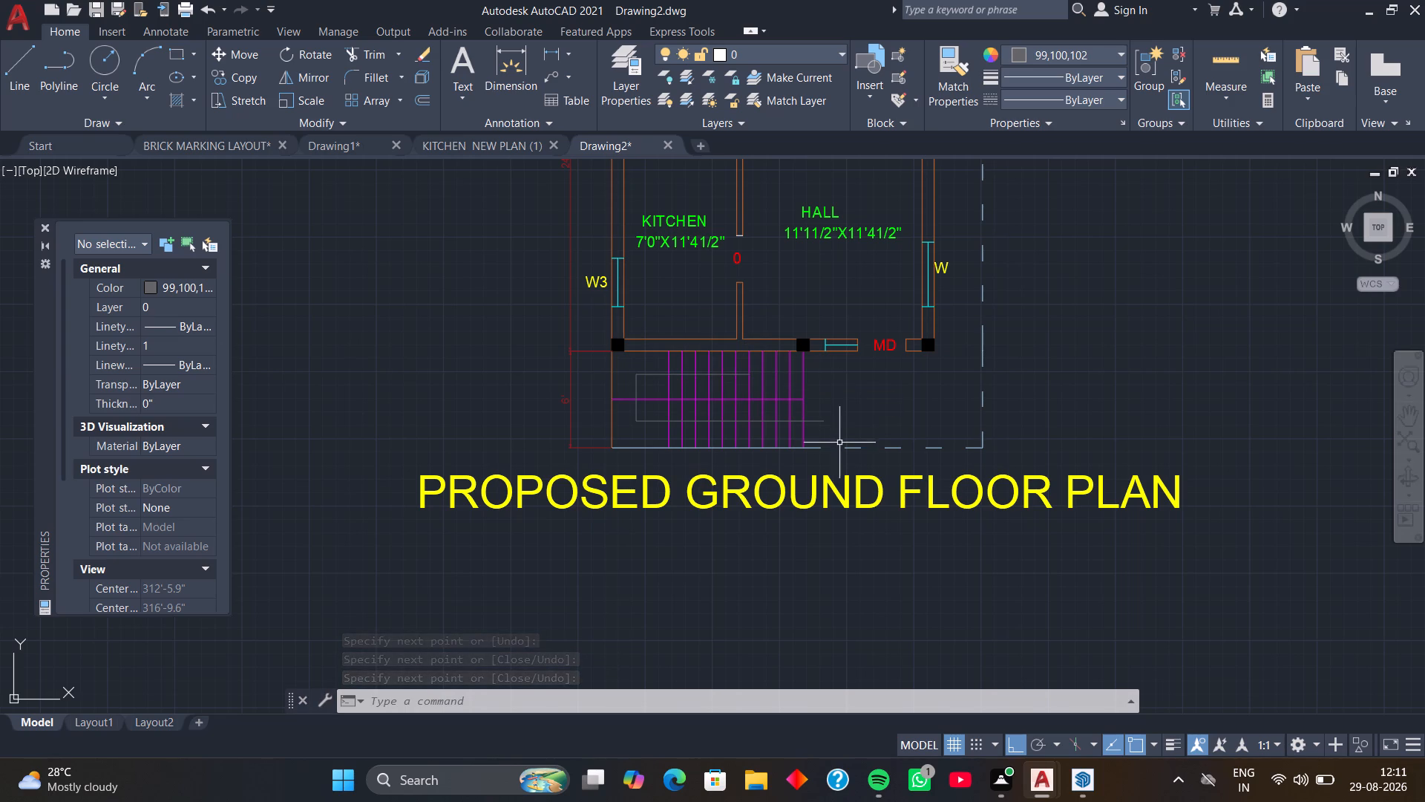
Add Green single-line text UP, height 8" and rotation 0, just beyond the starting end of the stair direction line.
scroll(795, 463, "up", 4)
middle_click_drag(882, 294, 736, 443)
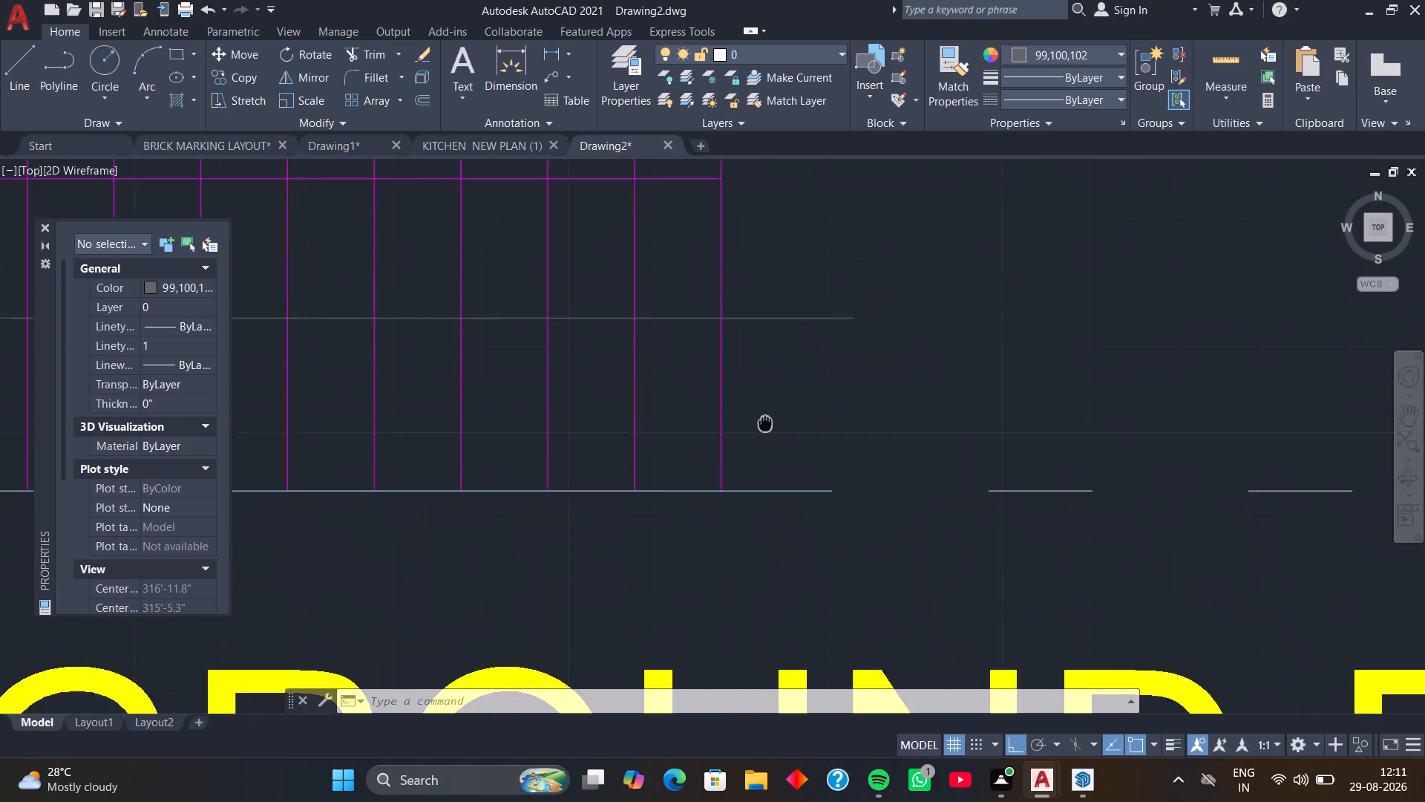
middle_click_drag(736, 443, 628, 529)
scroll(715, 467, "down", 1)
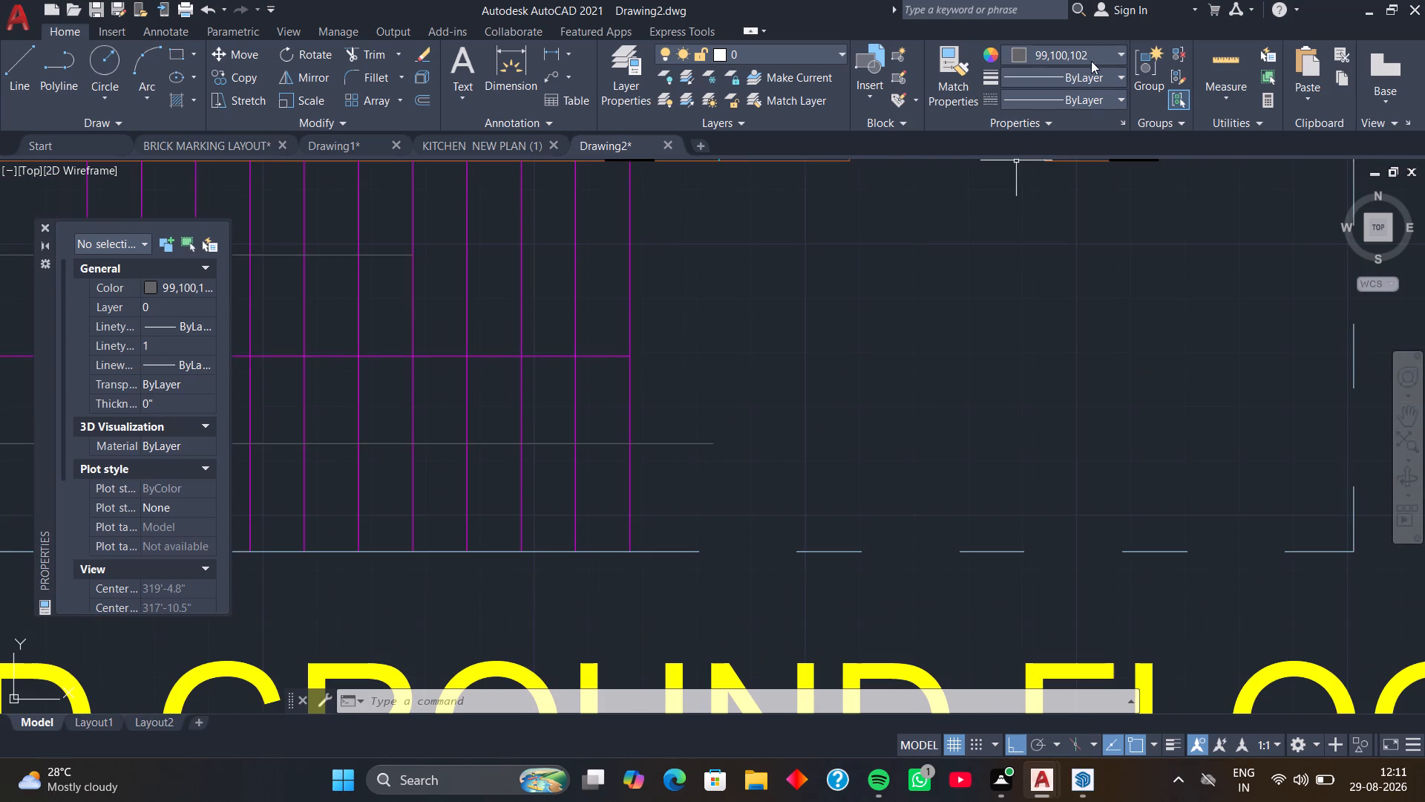
left_click(1121, 50)
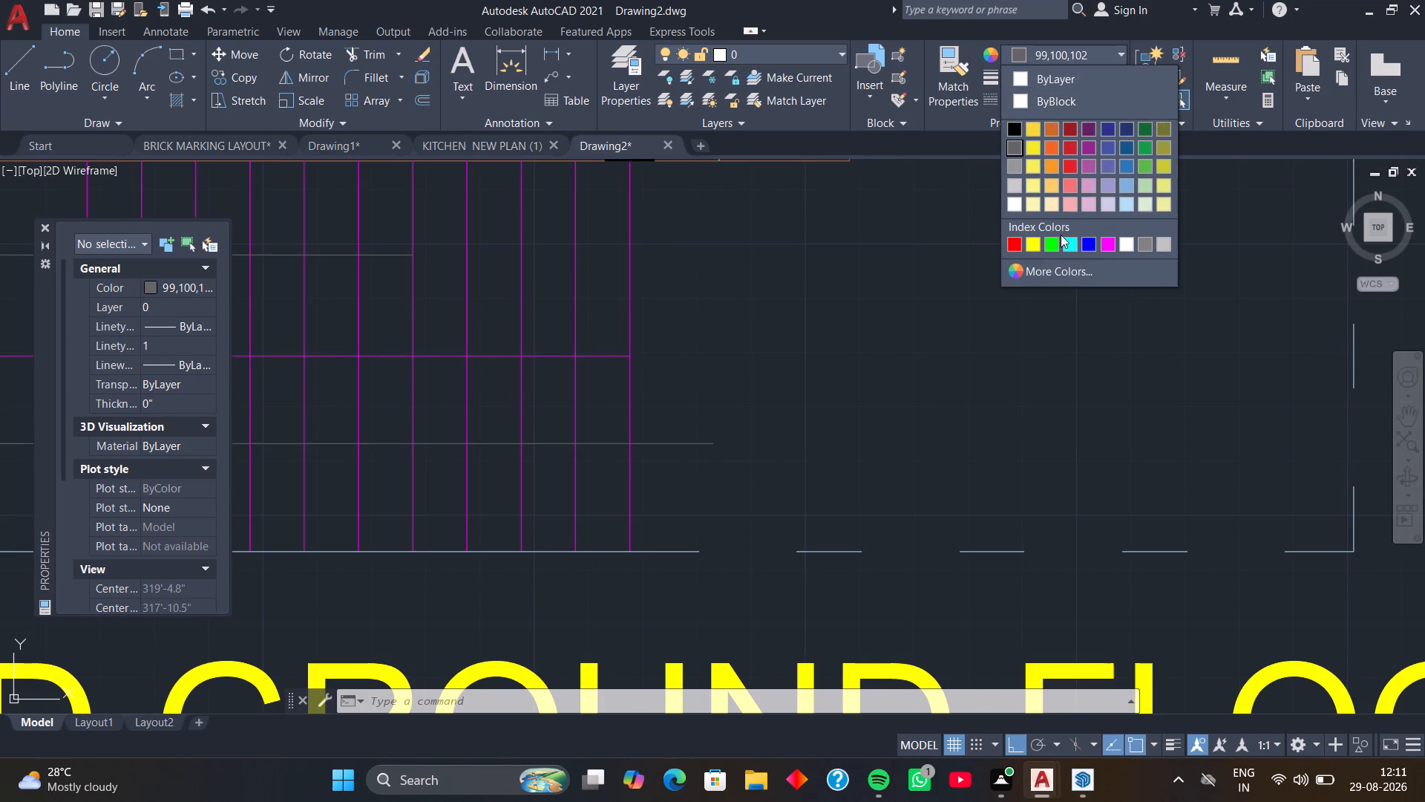
left_click(1053, 245)
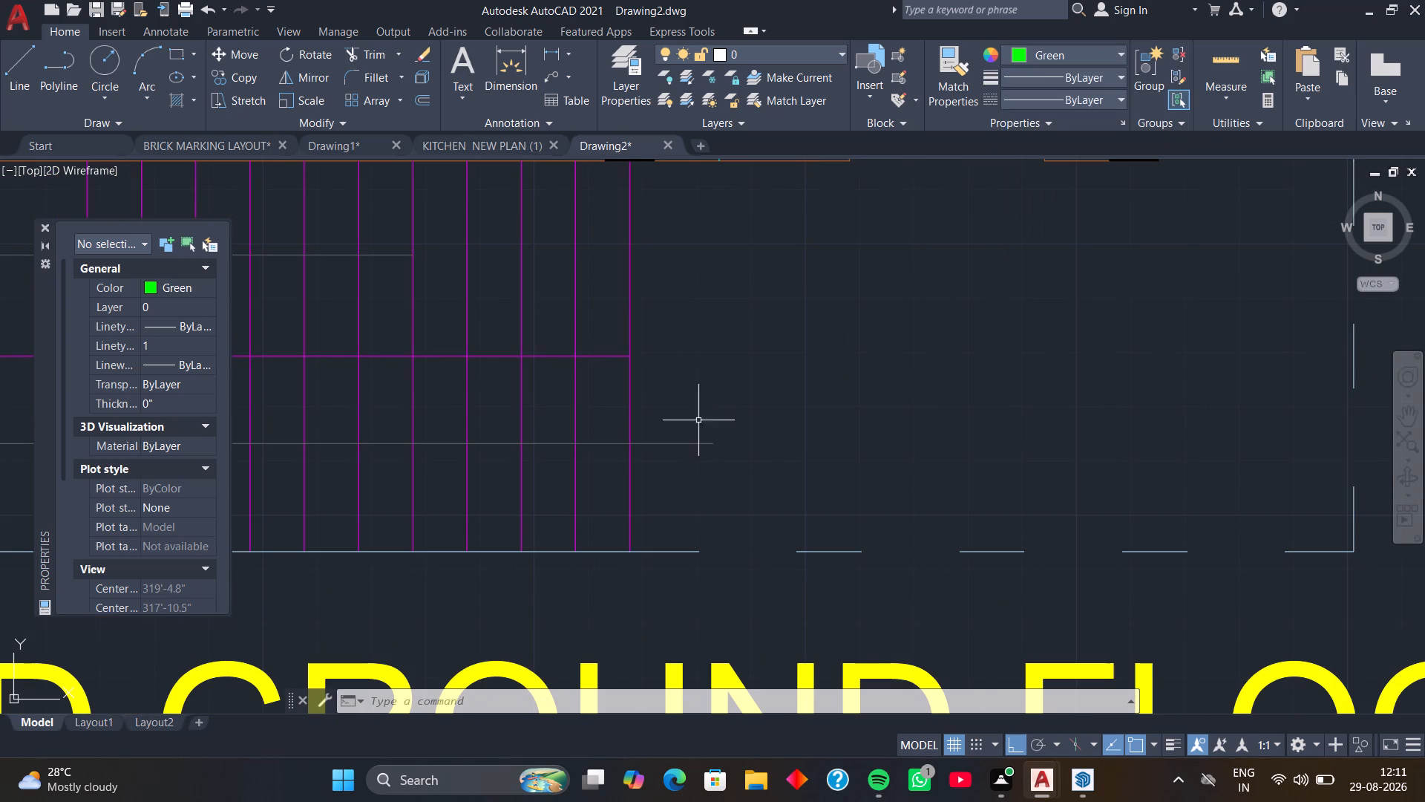
type("DT")
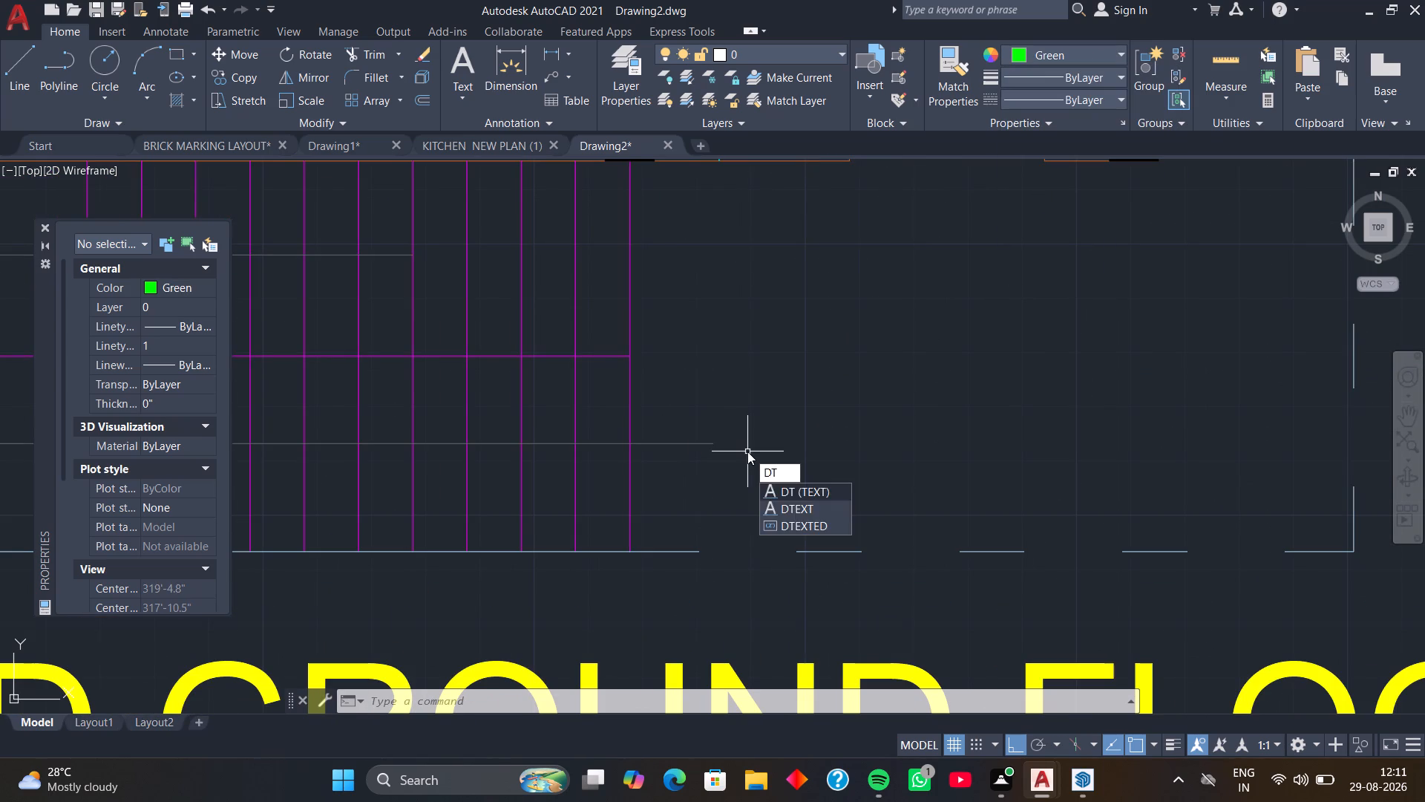
key("space")
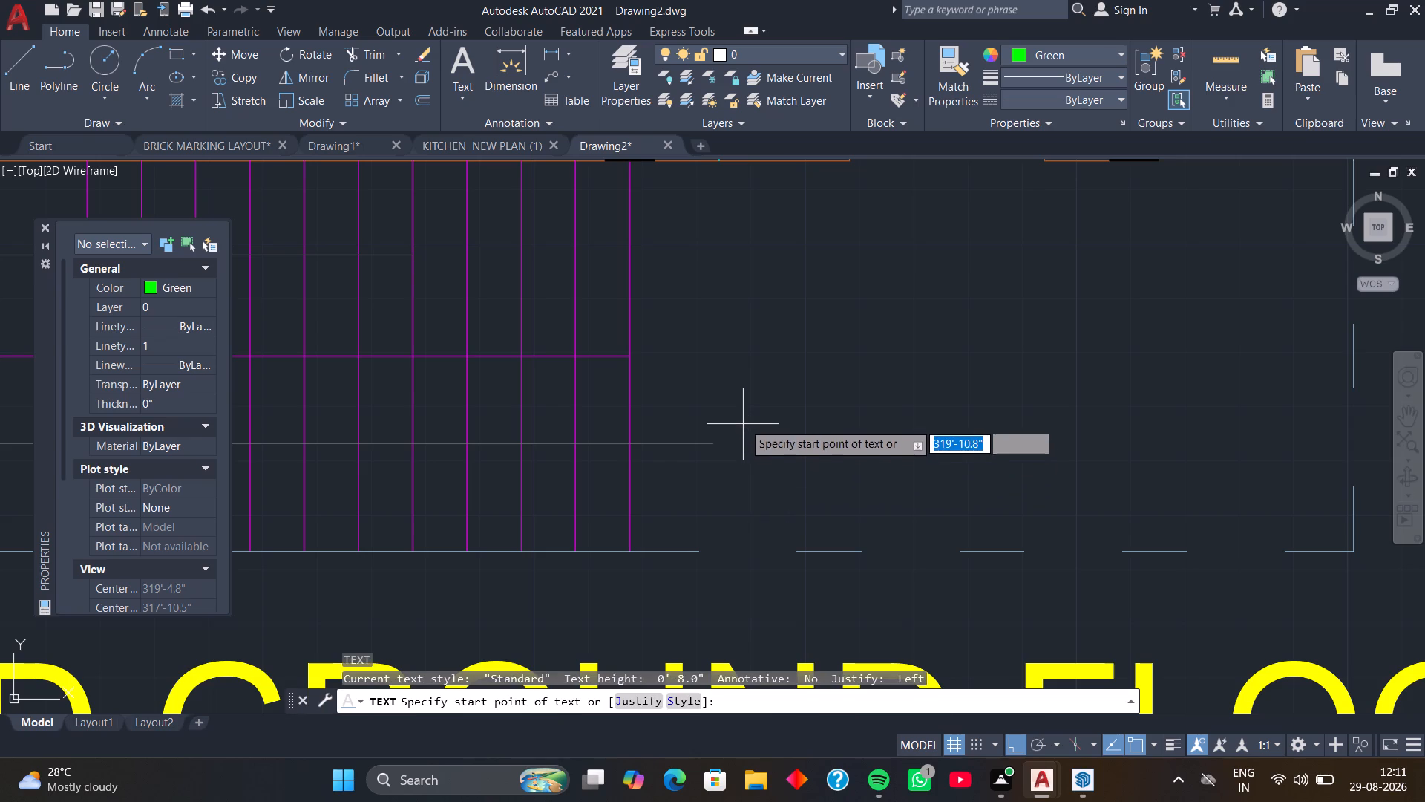
left_click(741, 417)
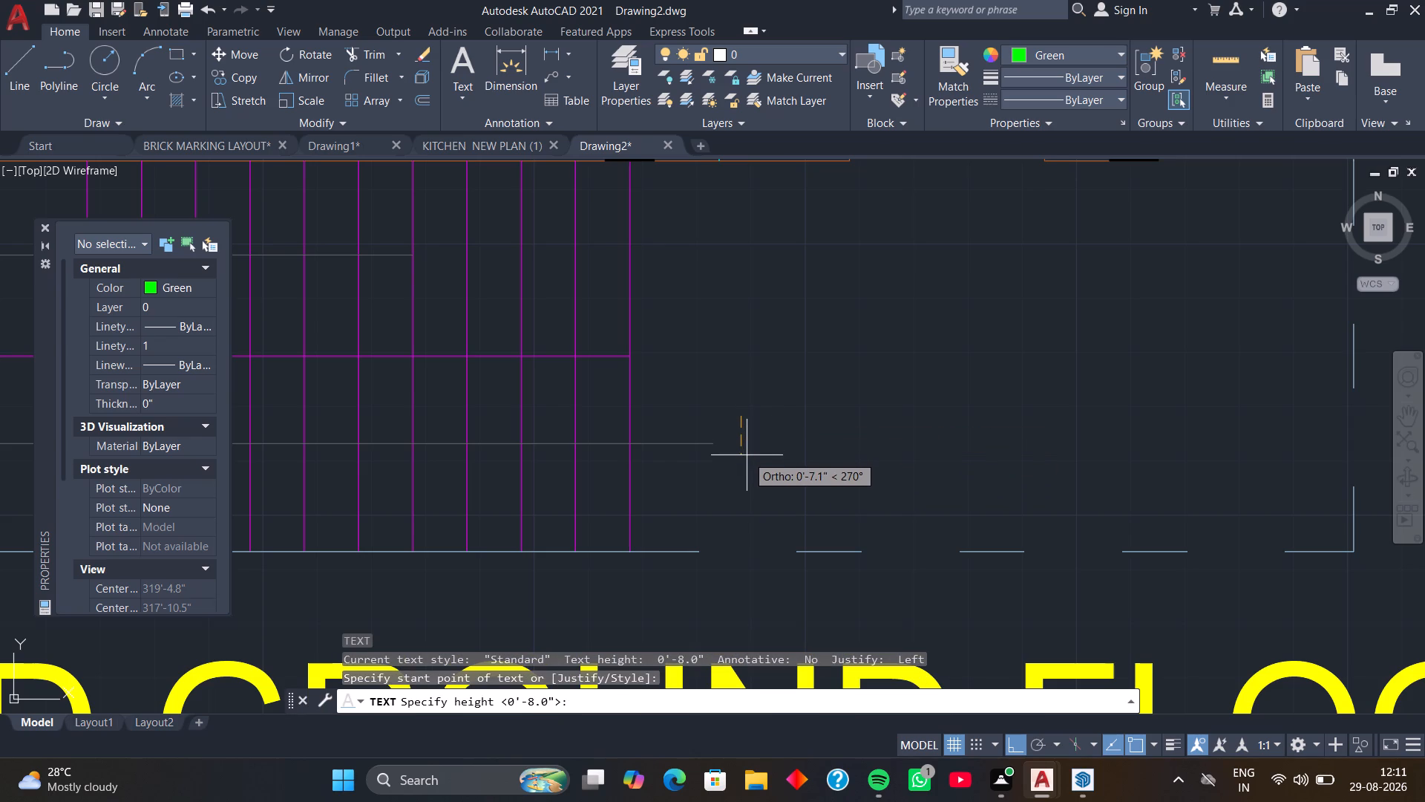
key("8")
key("Return")
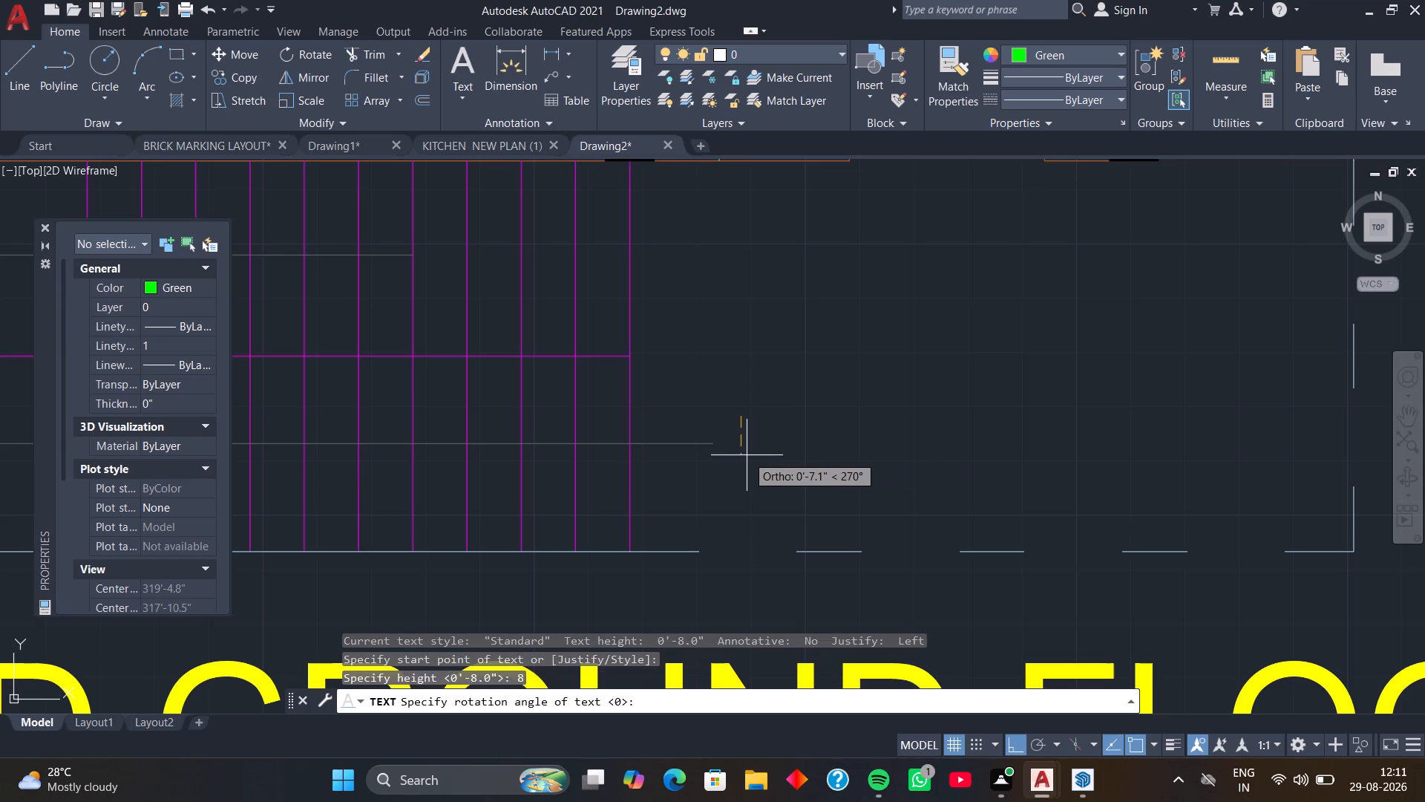
key("0")
key("Return")
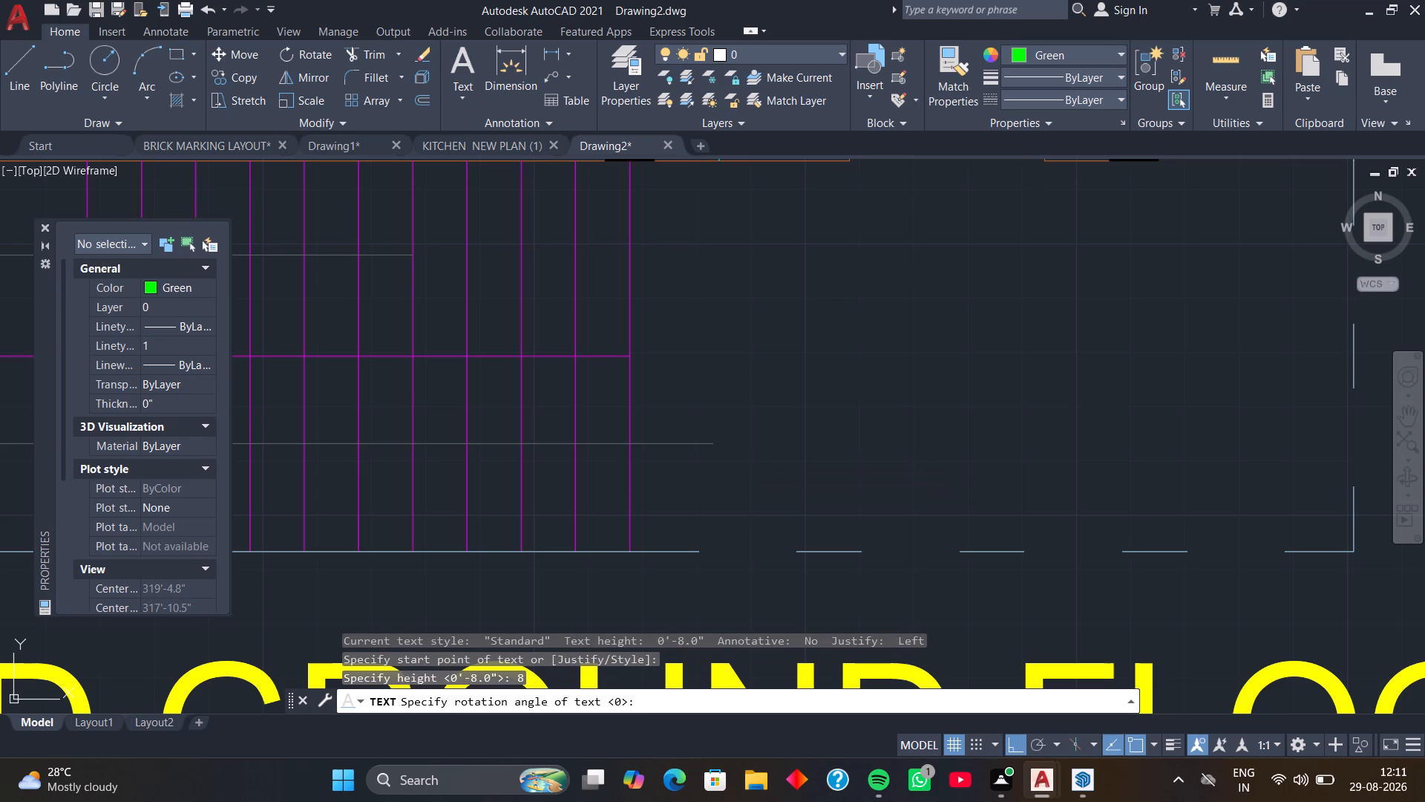
key("u")
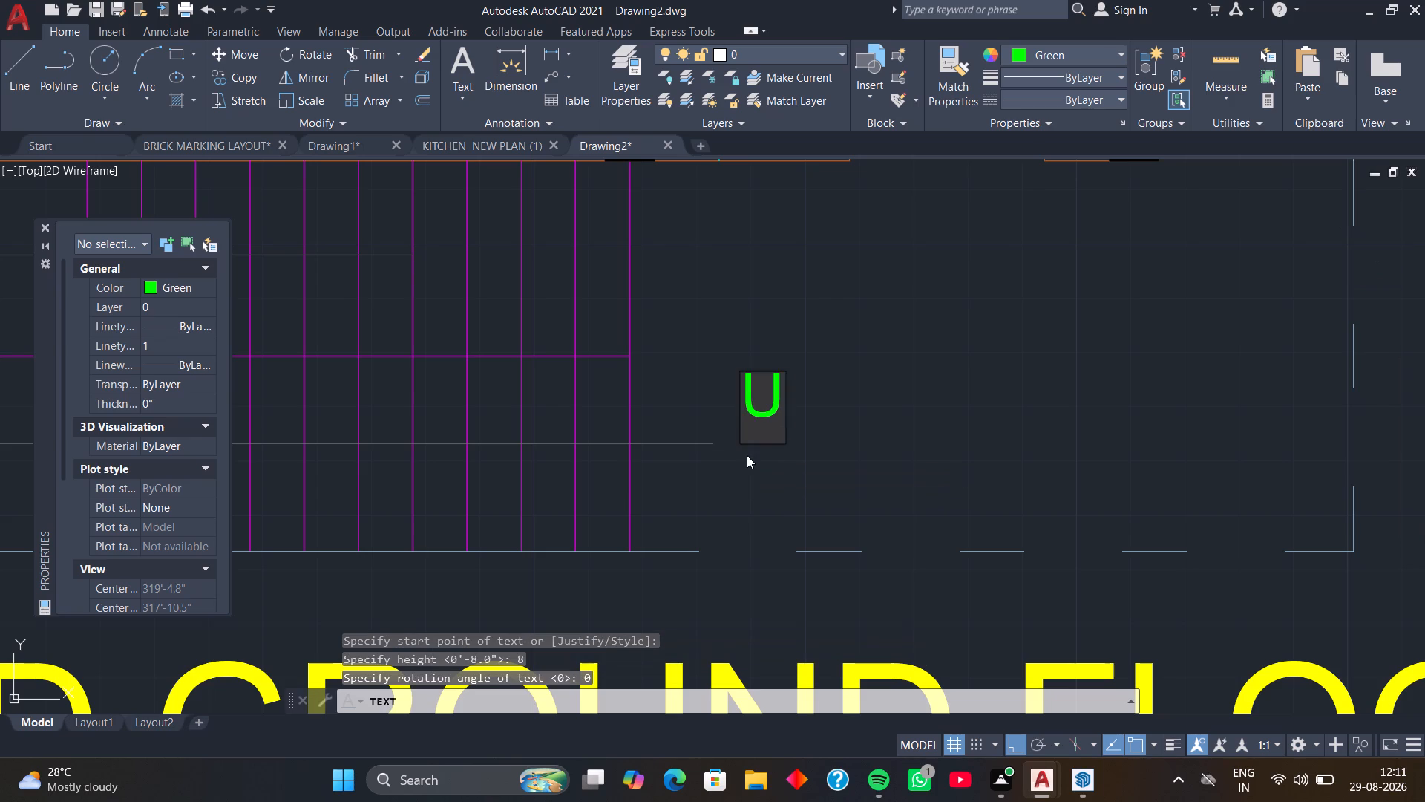
key("p")
key("Return")
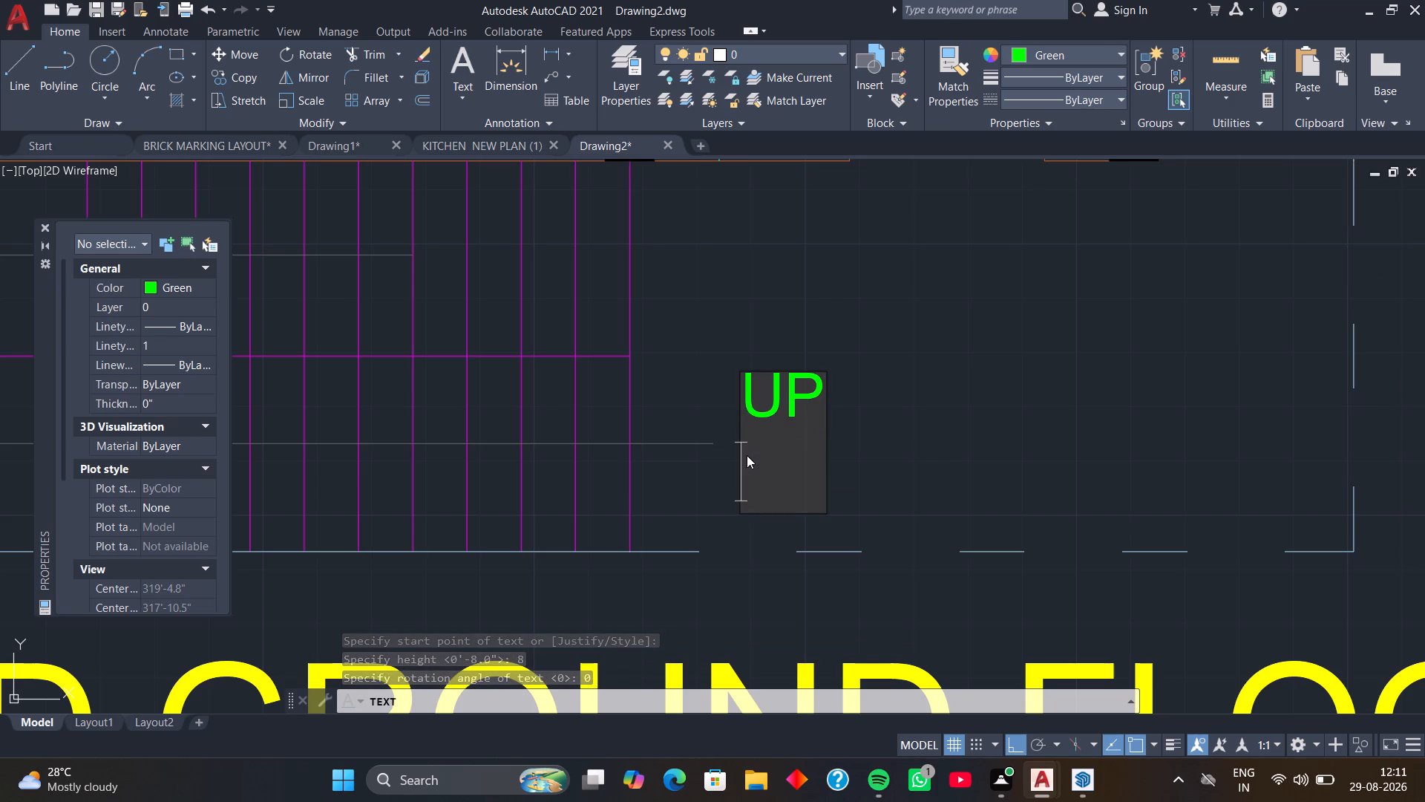
key("Return")
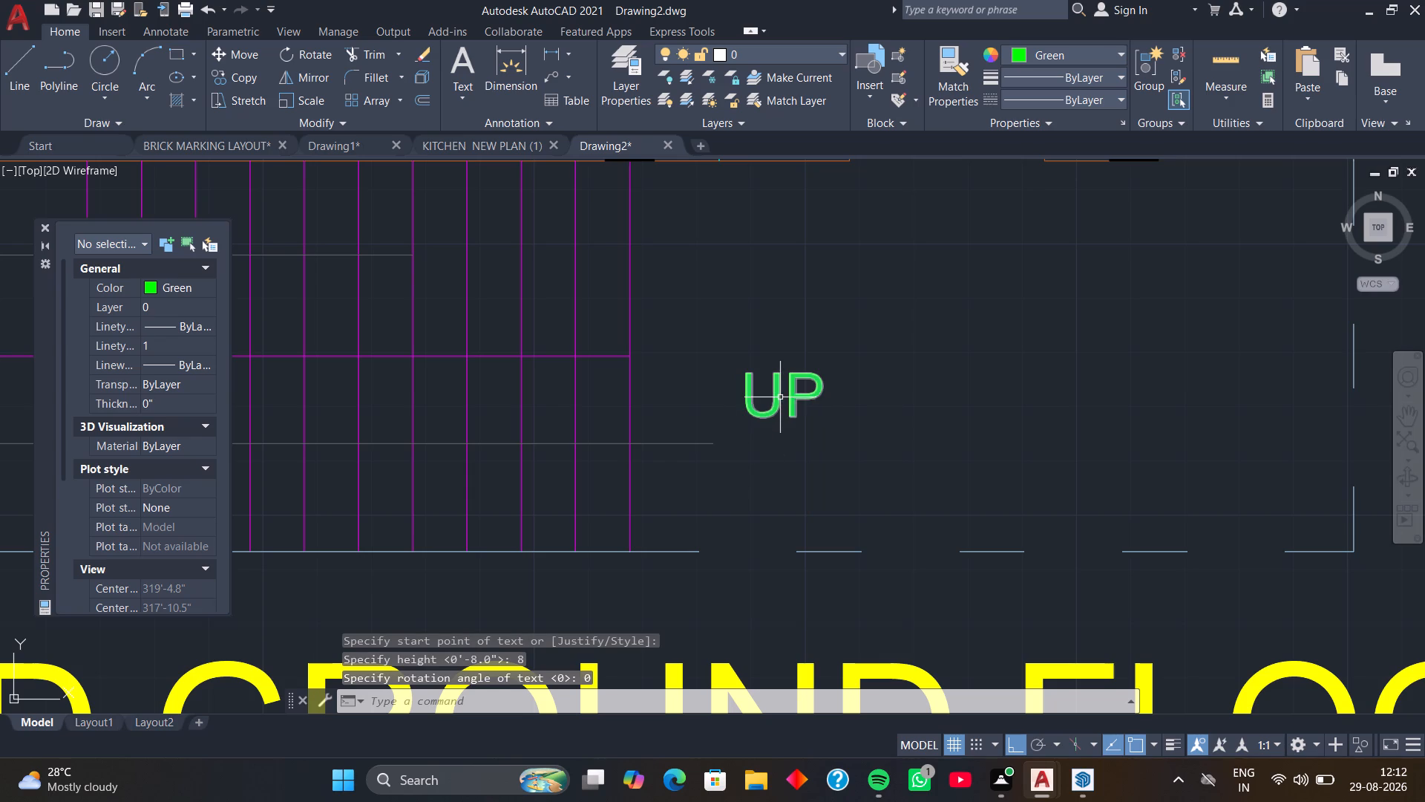
Move the UP text down beside the starting end of the stair direction line, with ortho off.
left_click(780, 397)
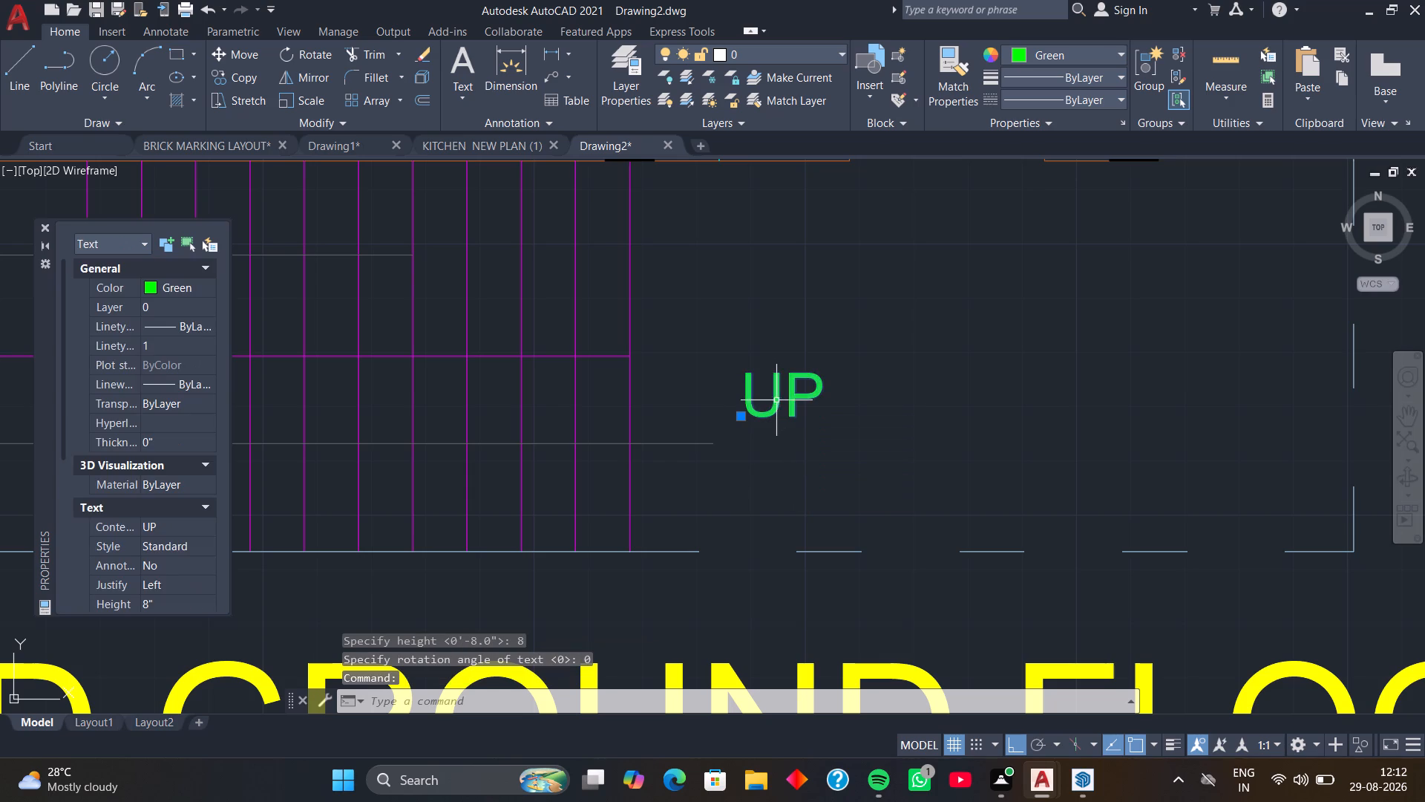
left_click(739, 421)
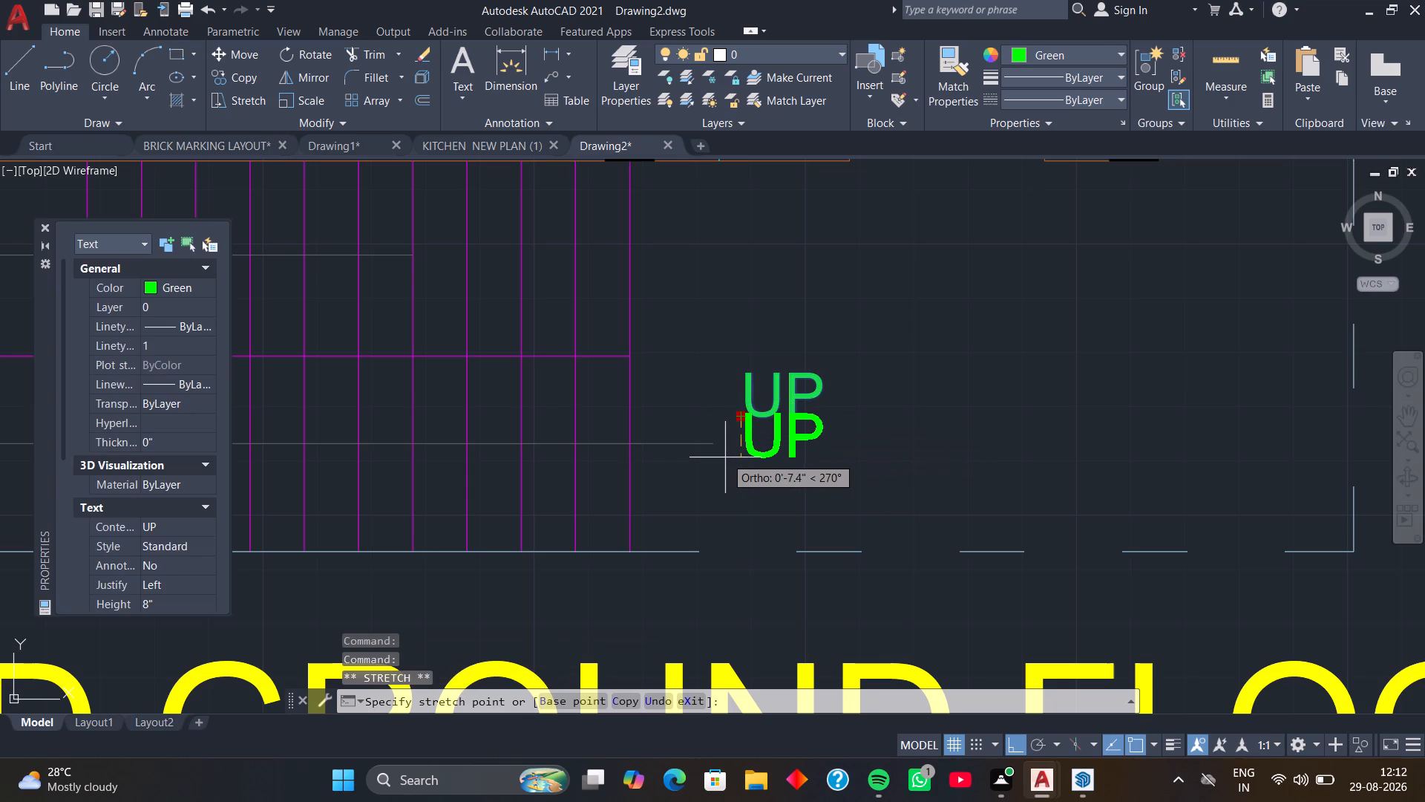
key("F8")
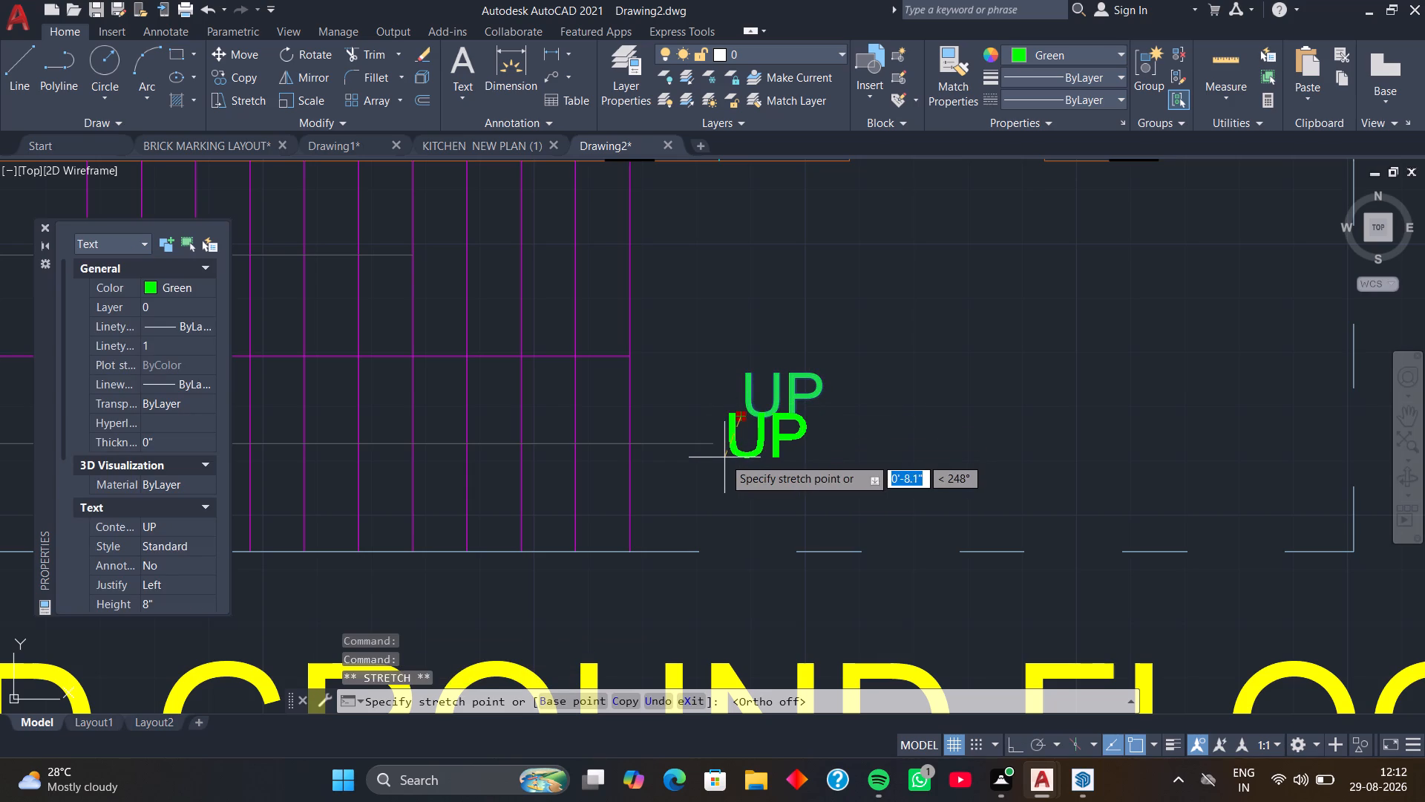
left_click(720, 457)
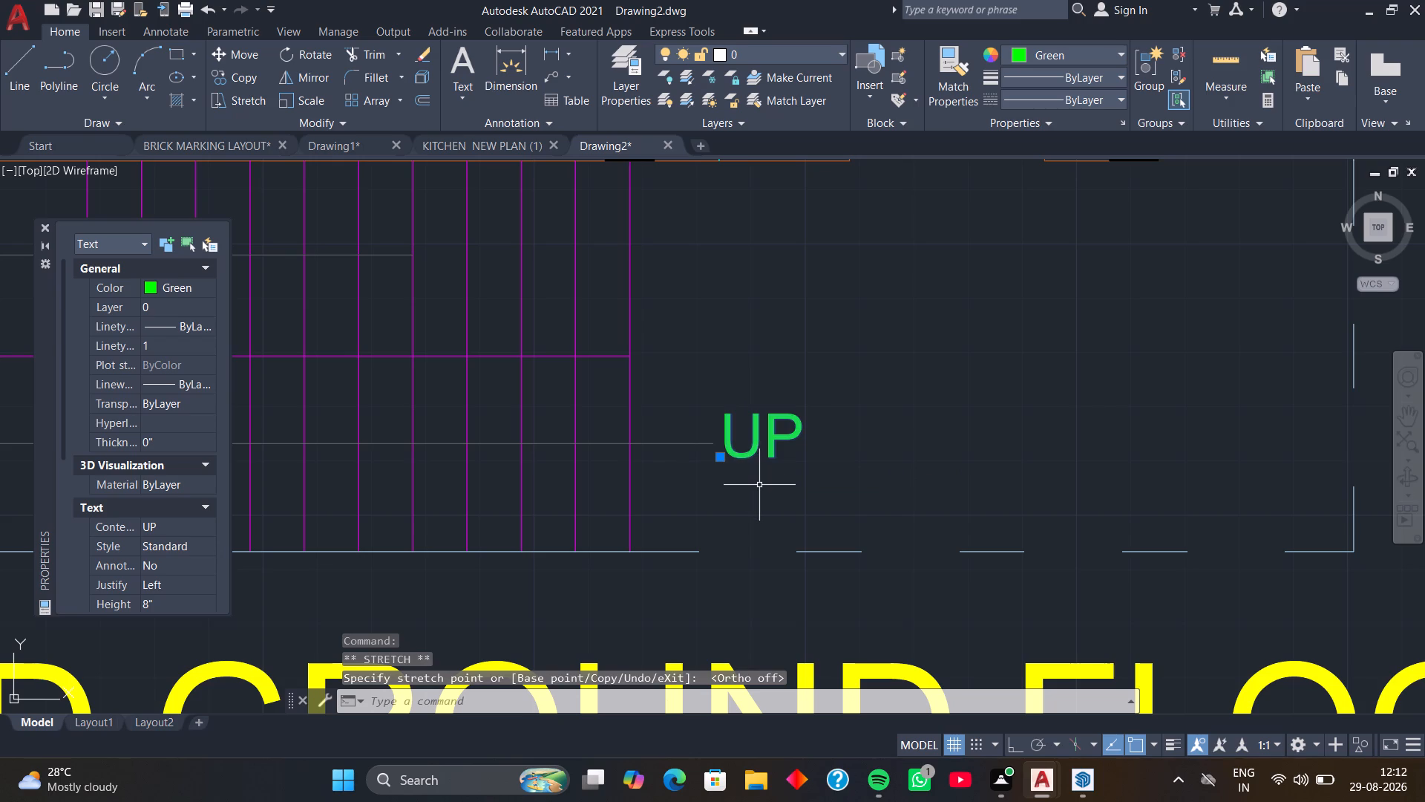
key("Escape")
In colour 99,100,102, draw half an arrowhead at the direction line's upper-flight end: about 0.7" straight down, then about 1.5" sloping to the tip.
scroll(765, 492, "down", 2)
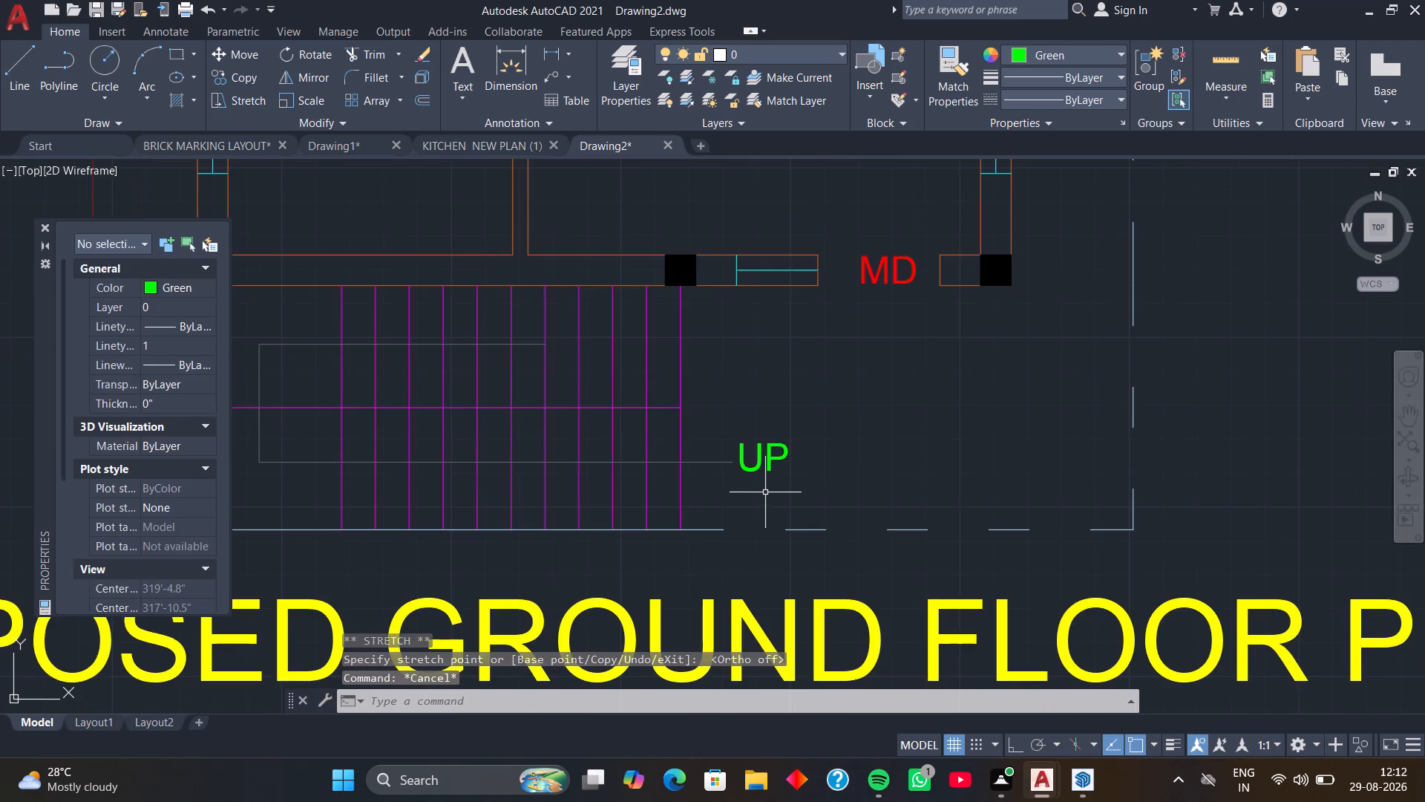
middle_click_drag(765, 492, 813, 472)
scroll(603, 340, "up", 3)
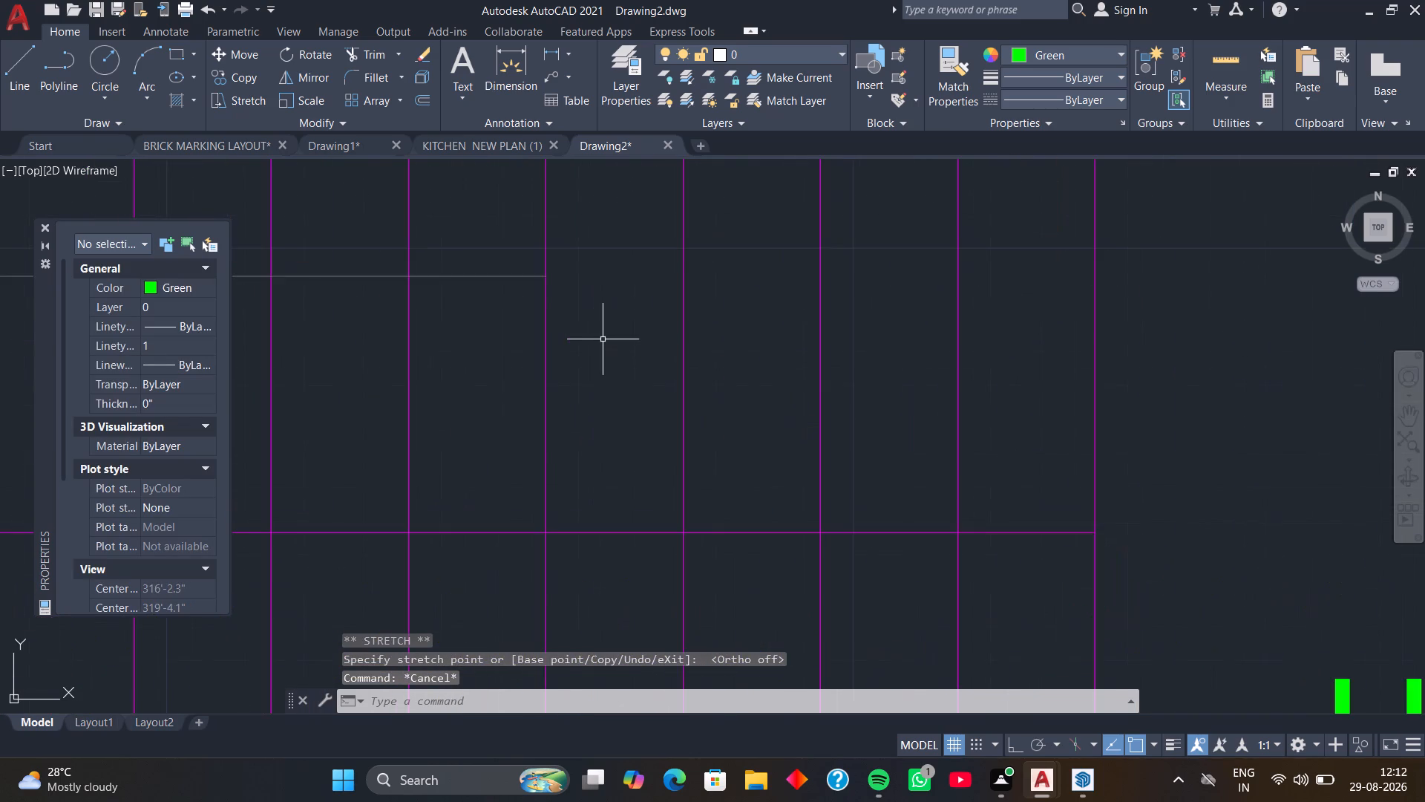
middle_click_drag(605, 339, 712, 428)
scroll(663, 405, "up", 2)
middle_click_drag(658, 394, 710, 492)
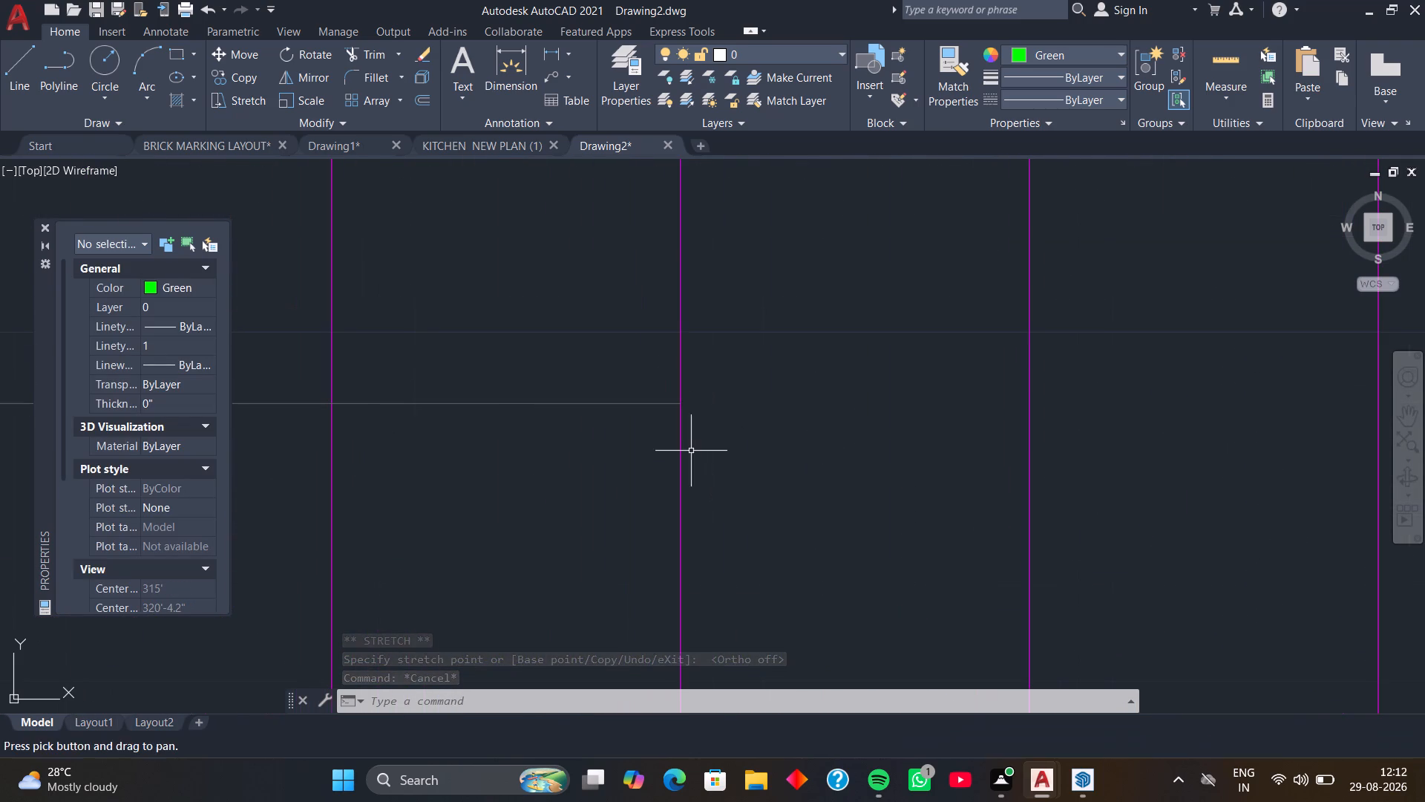
left_click(1122, 50)
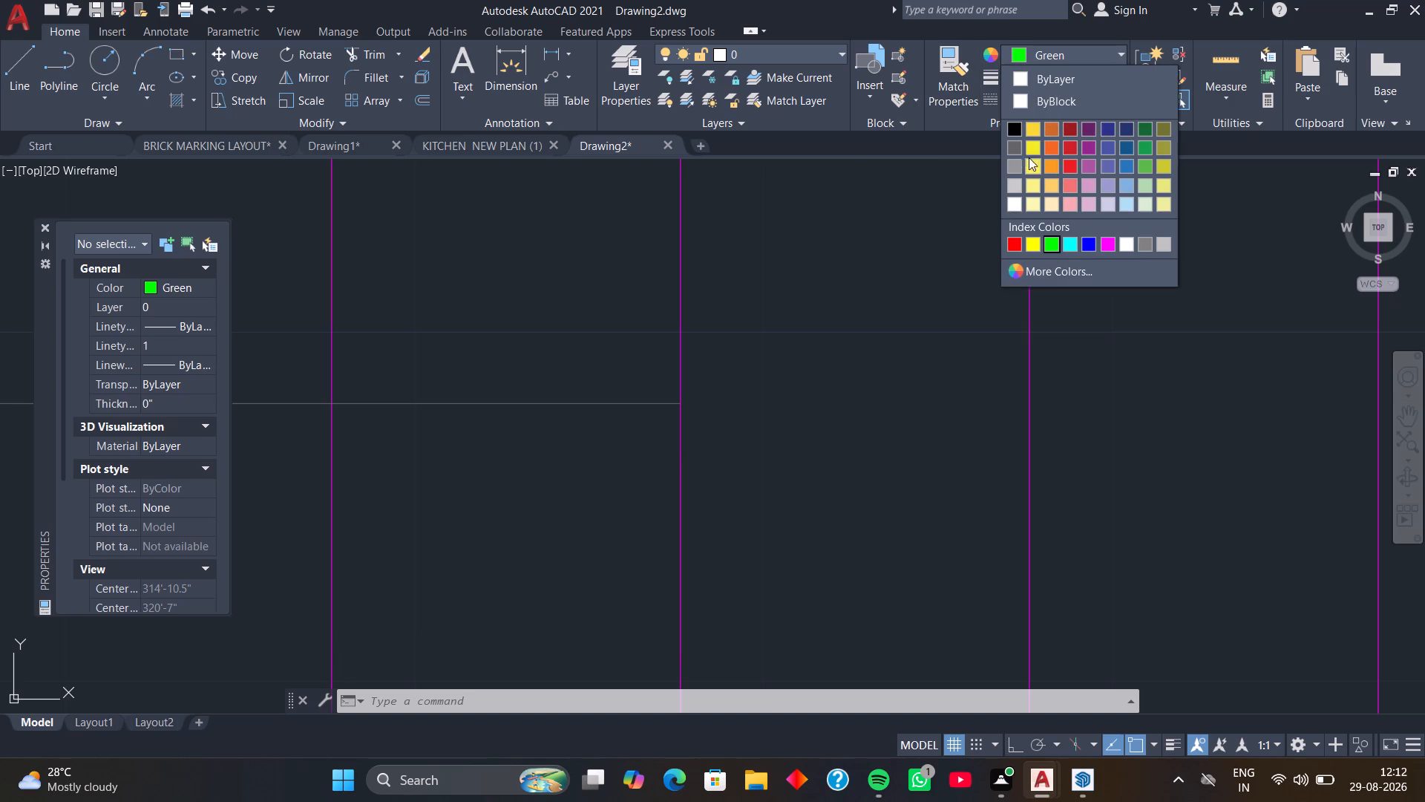
left_click(1019, 150)
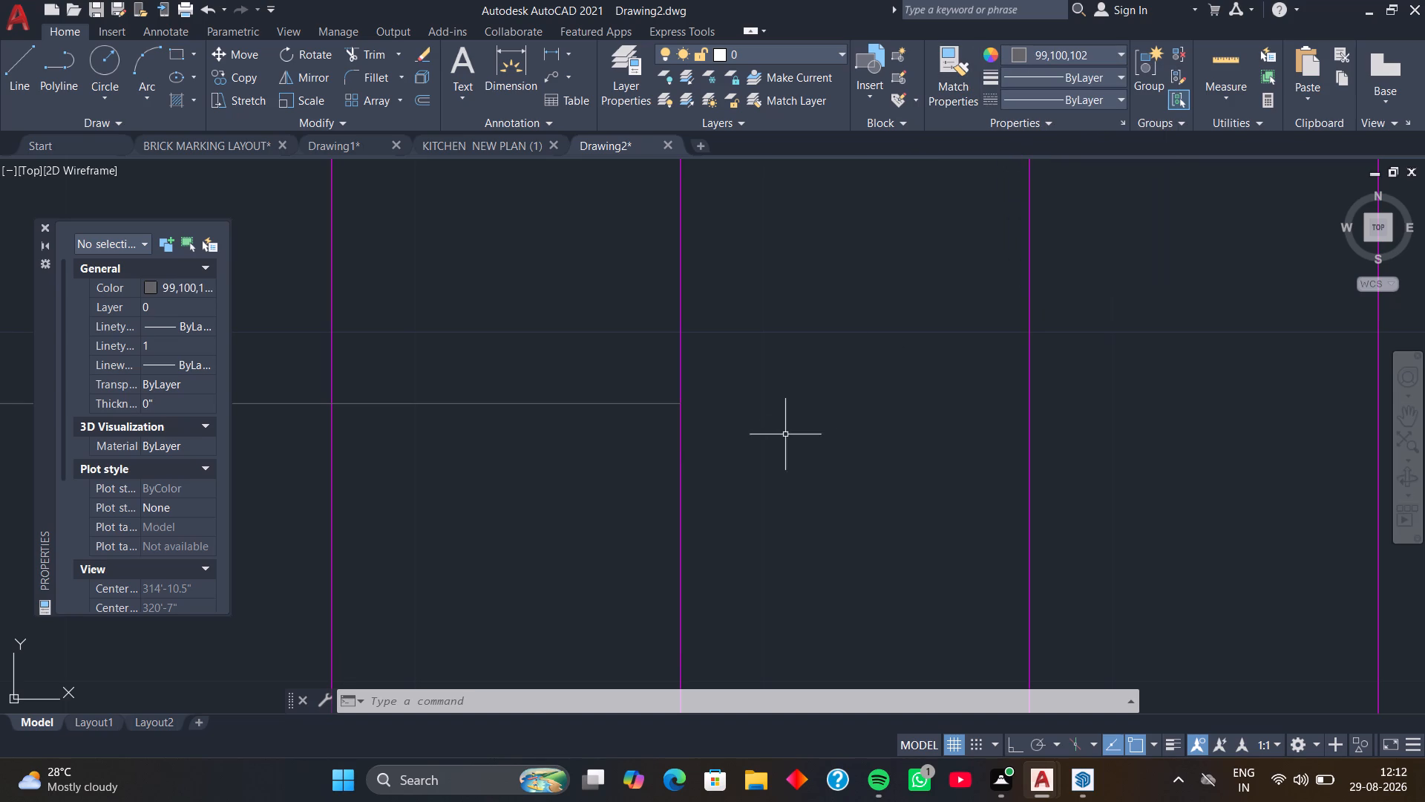
middle_click_drag(771, 442, 816, 437)
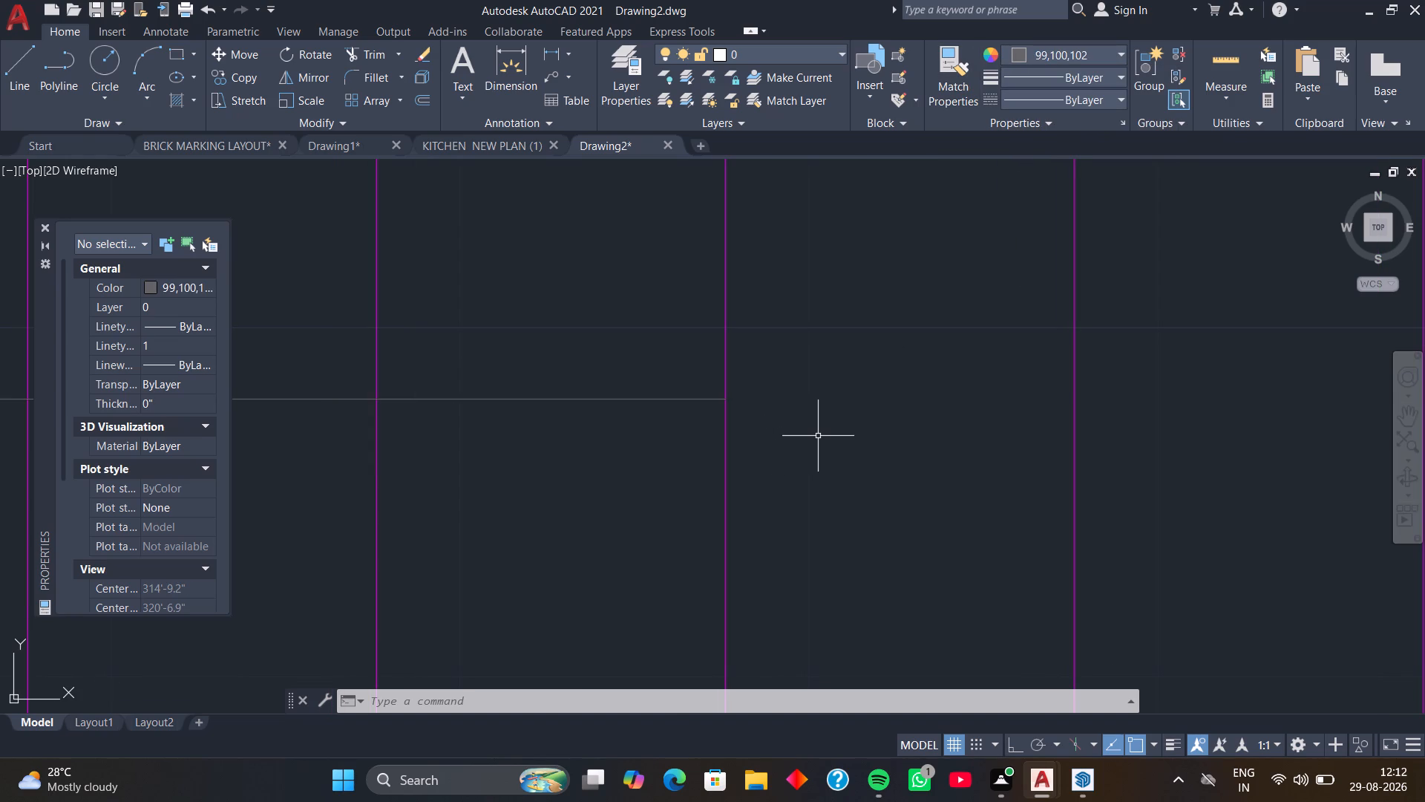
type("L")
key("space")
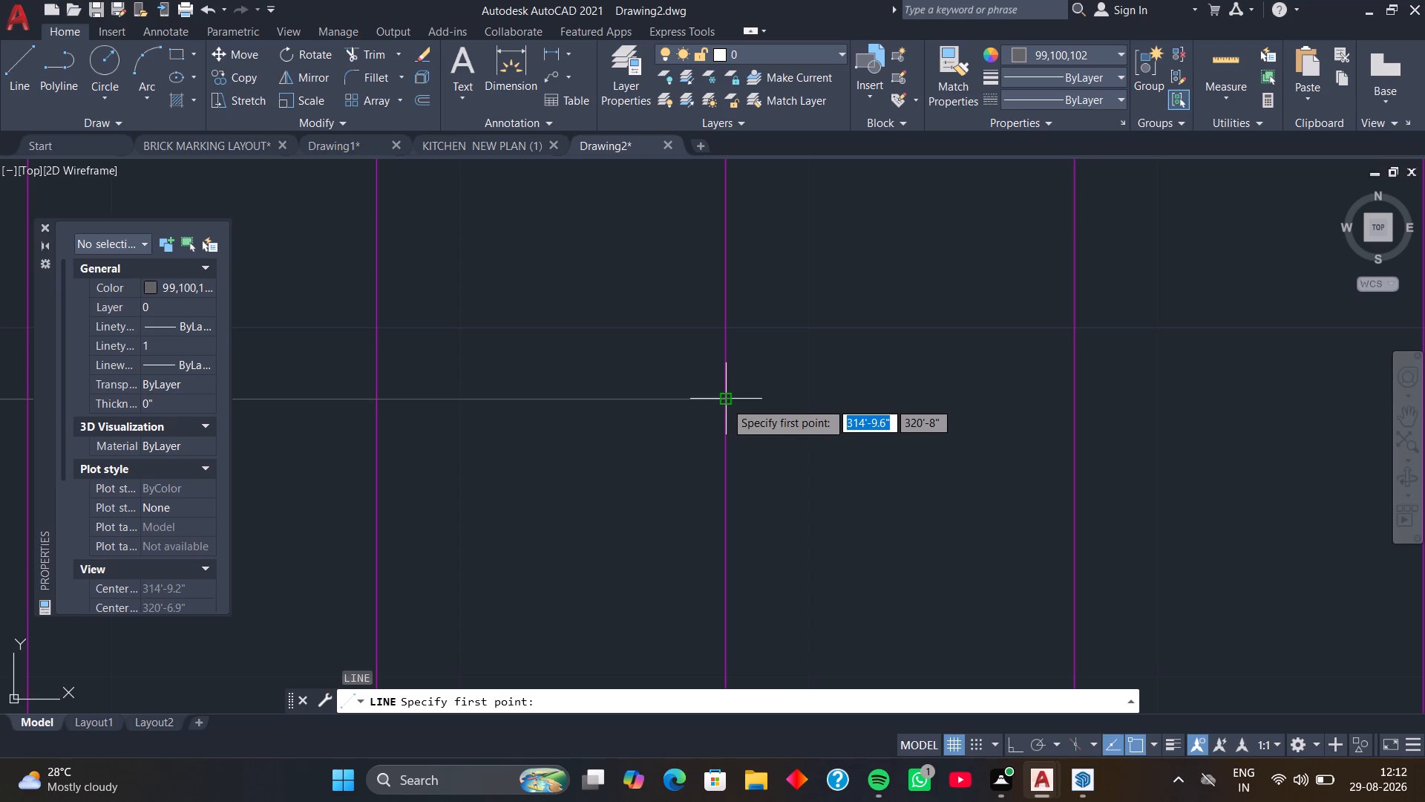
left_click(725, 402)
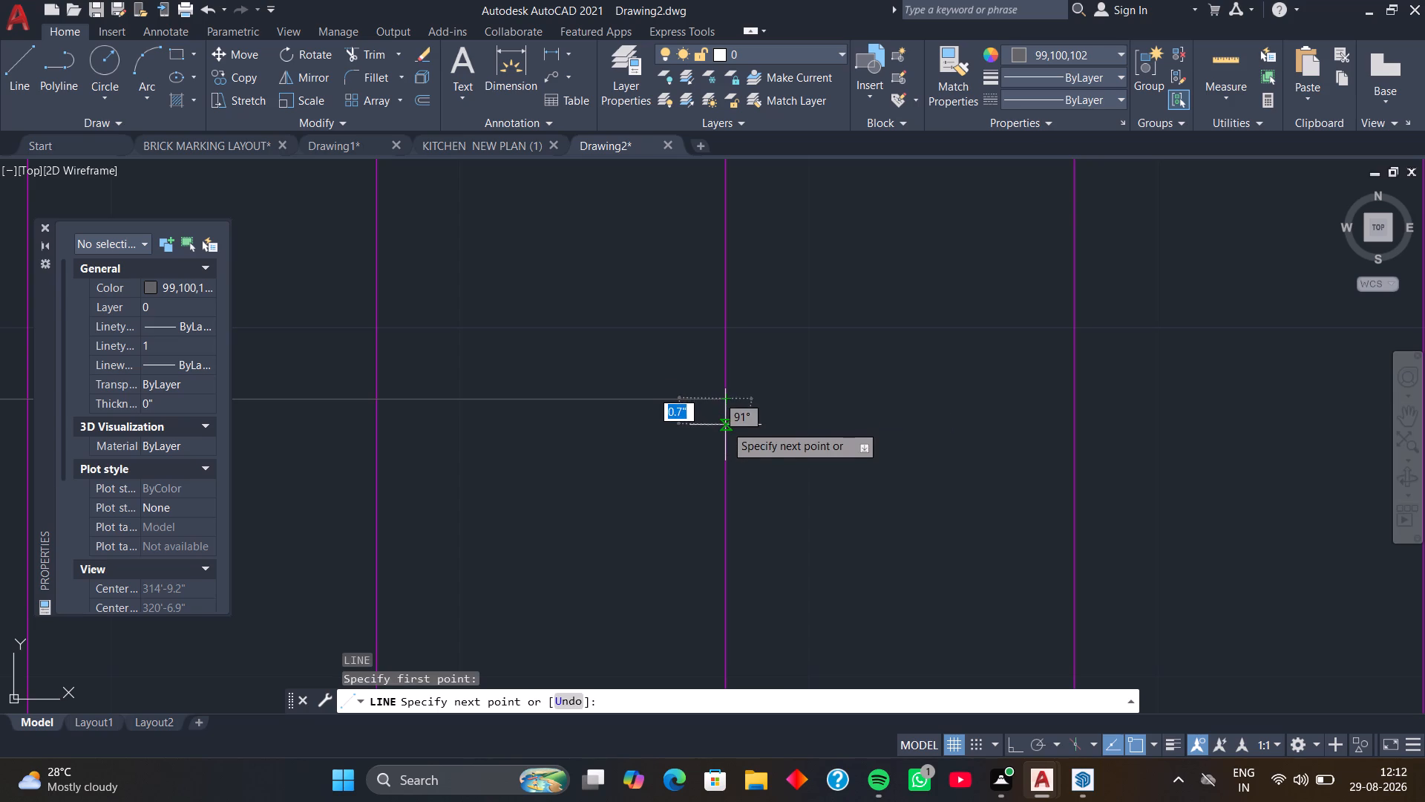
left_click(725, 425)
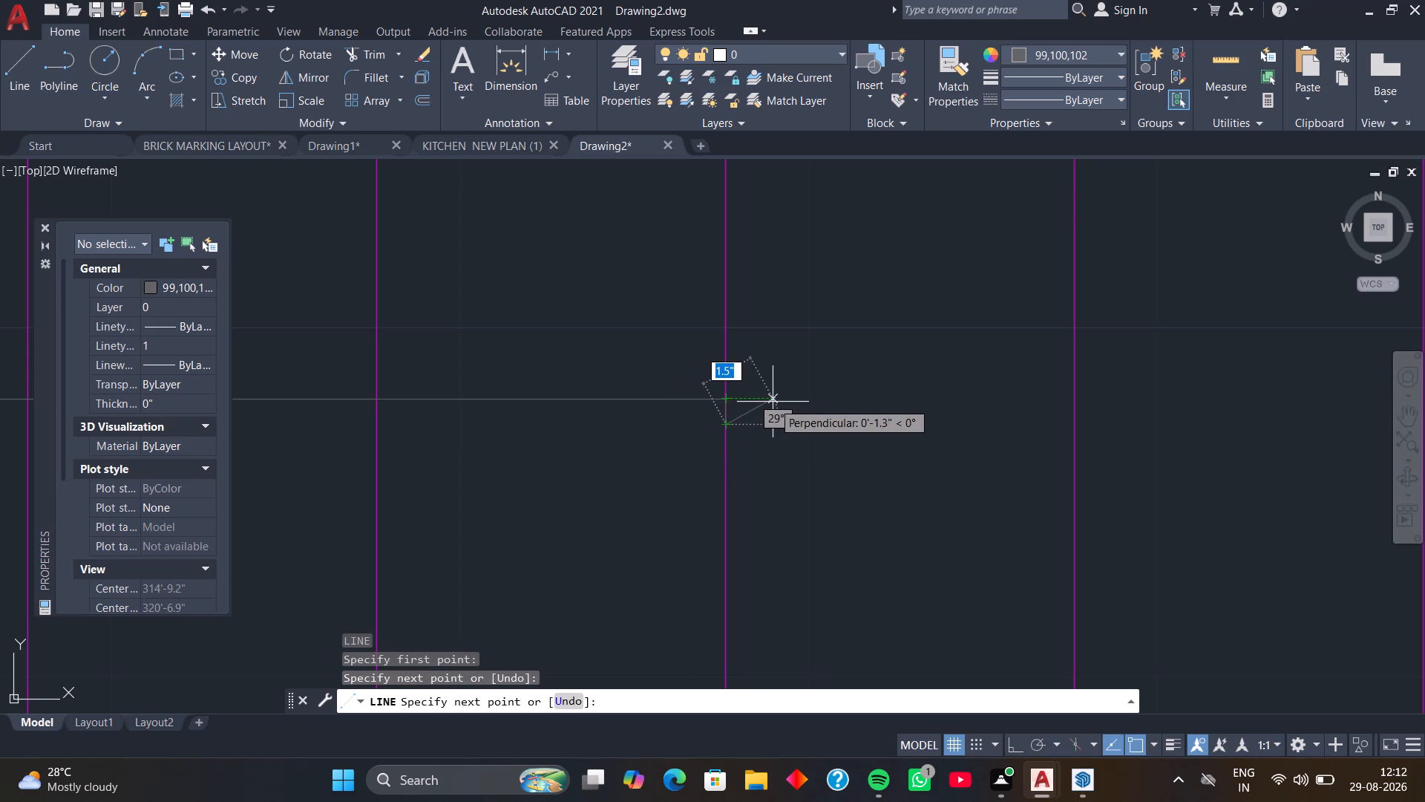
left_click(773, 402)
key("space")
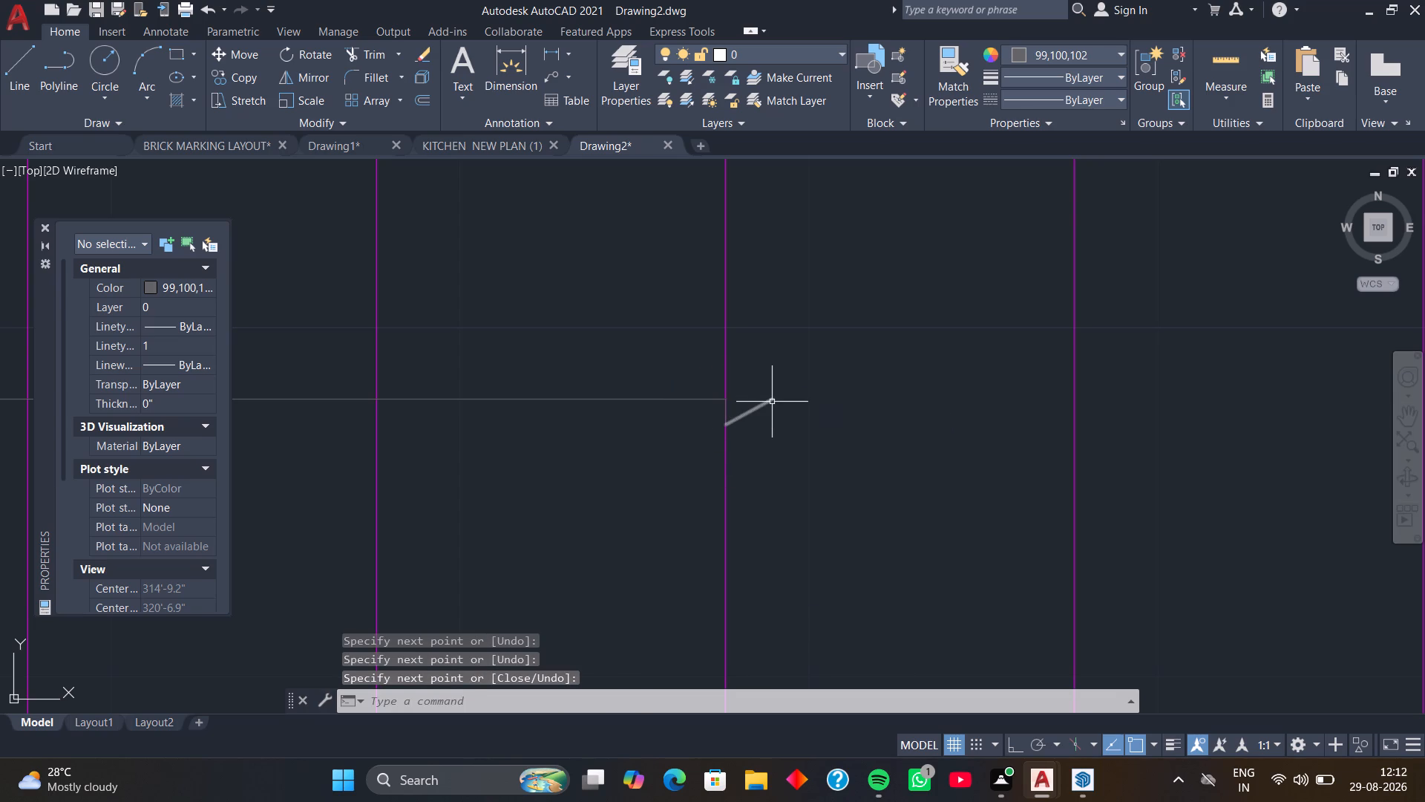
Mirror the two half-arrowhead lines about the direction line's axis, keeping the originals.
left_click(772, 402)
scroll(728, 409, "up", 3)
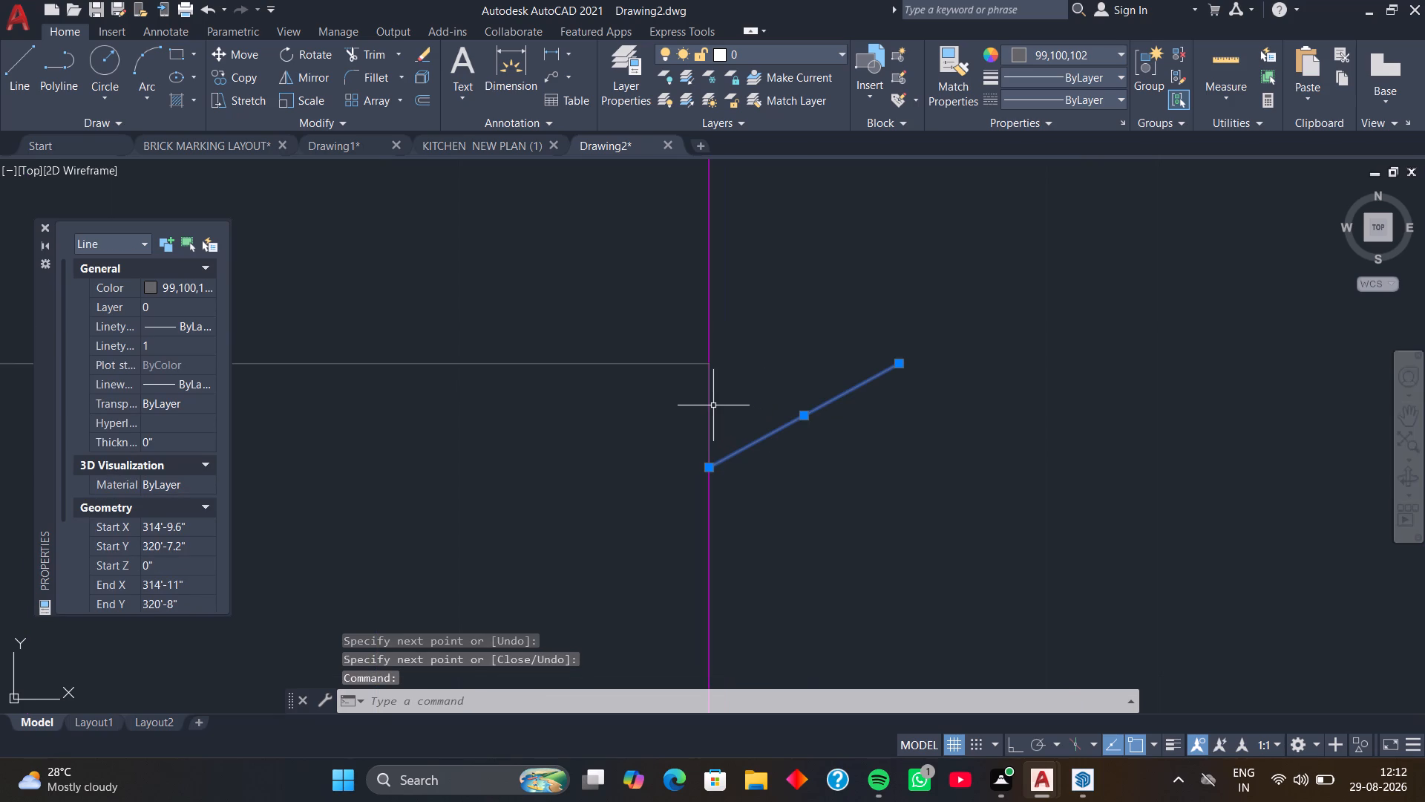
left_click(710, 405)
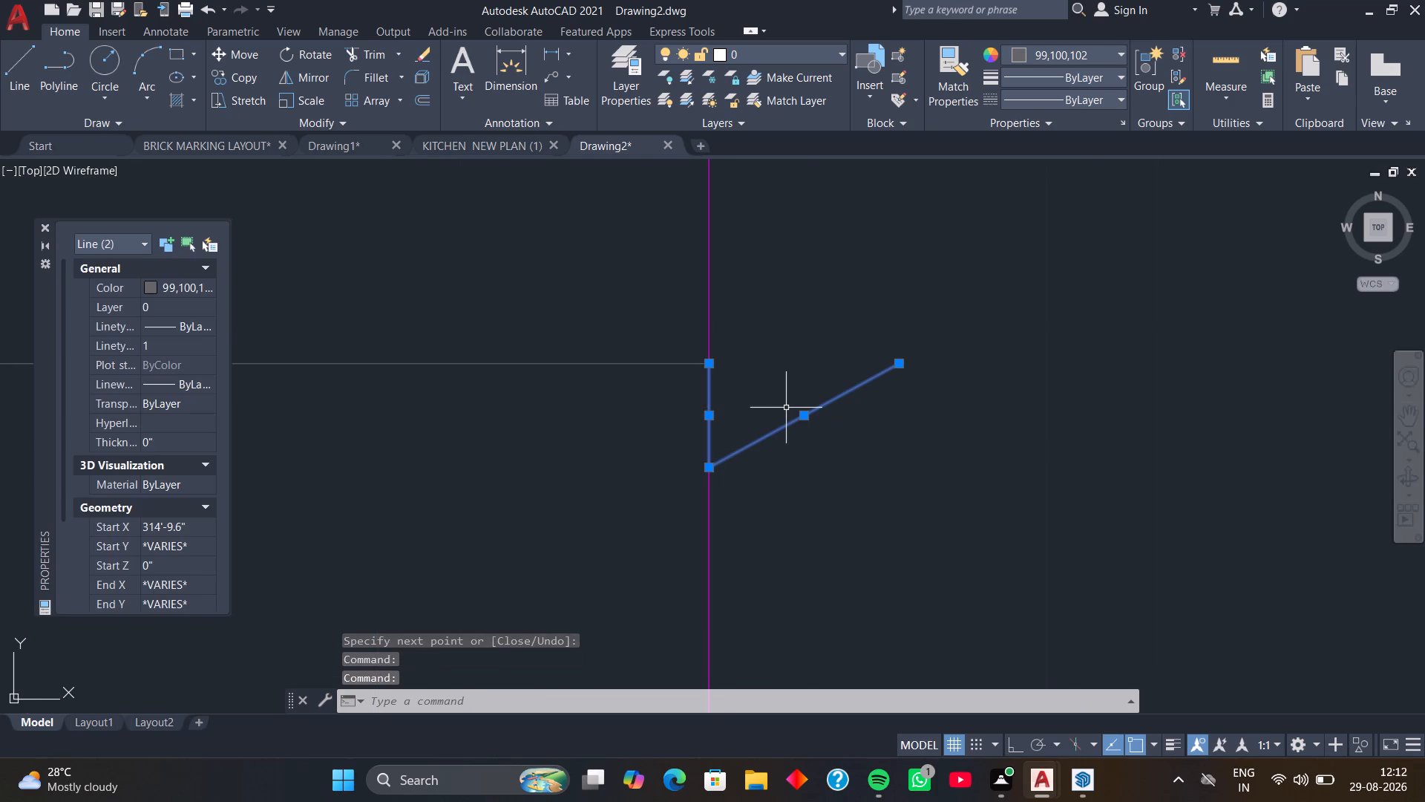
type("MI")
key("space")
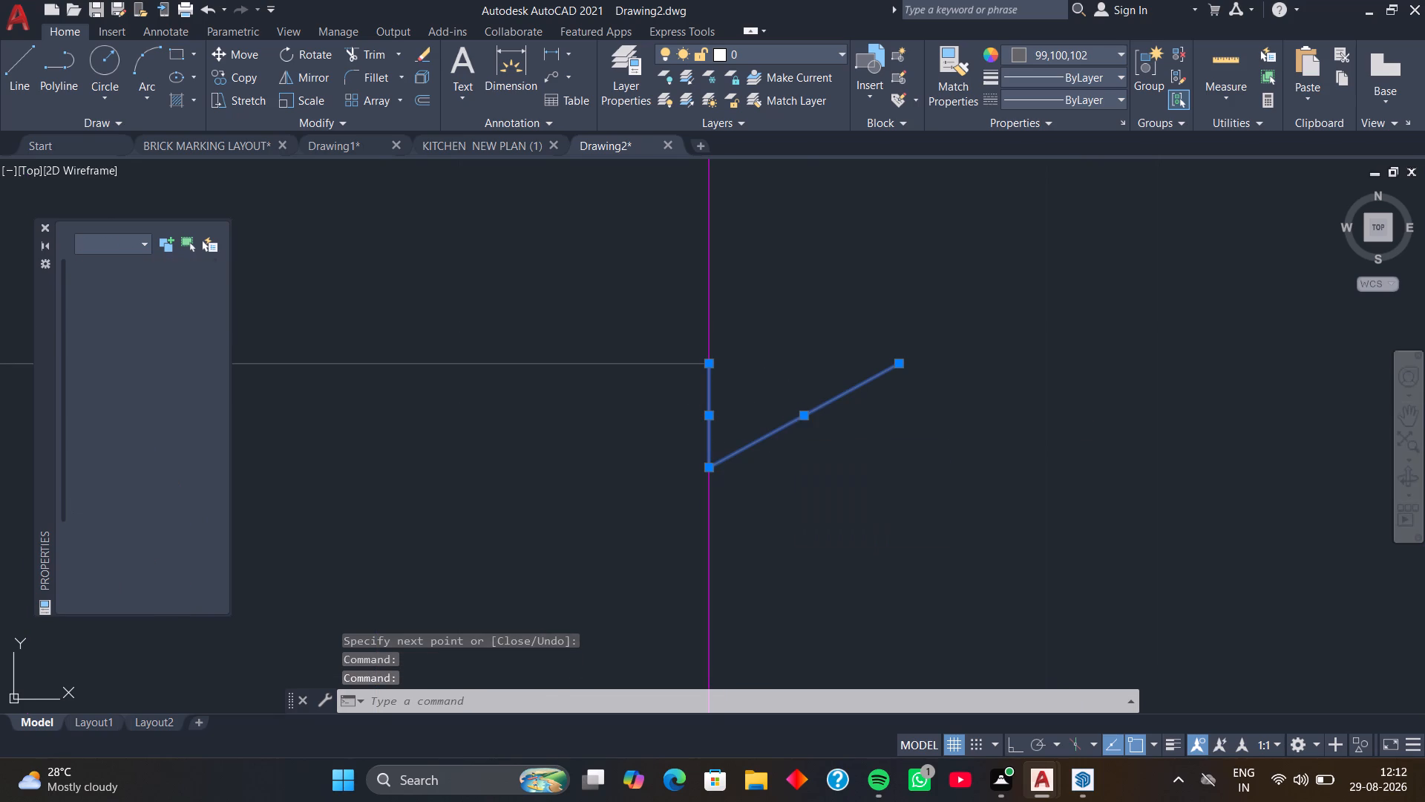
left_click(711, 366)
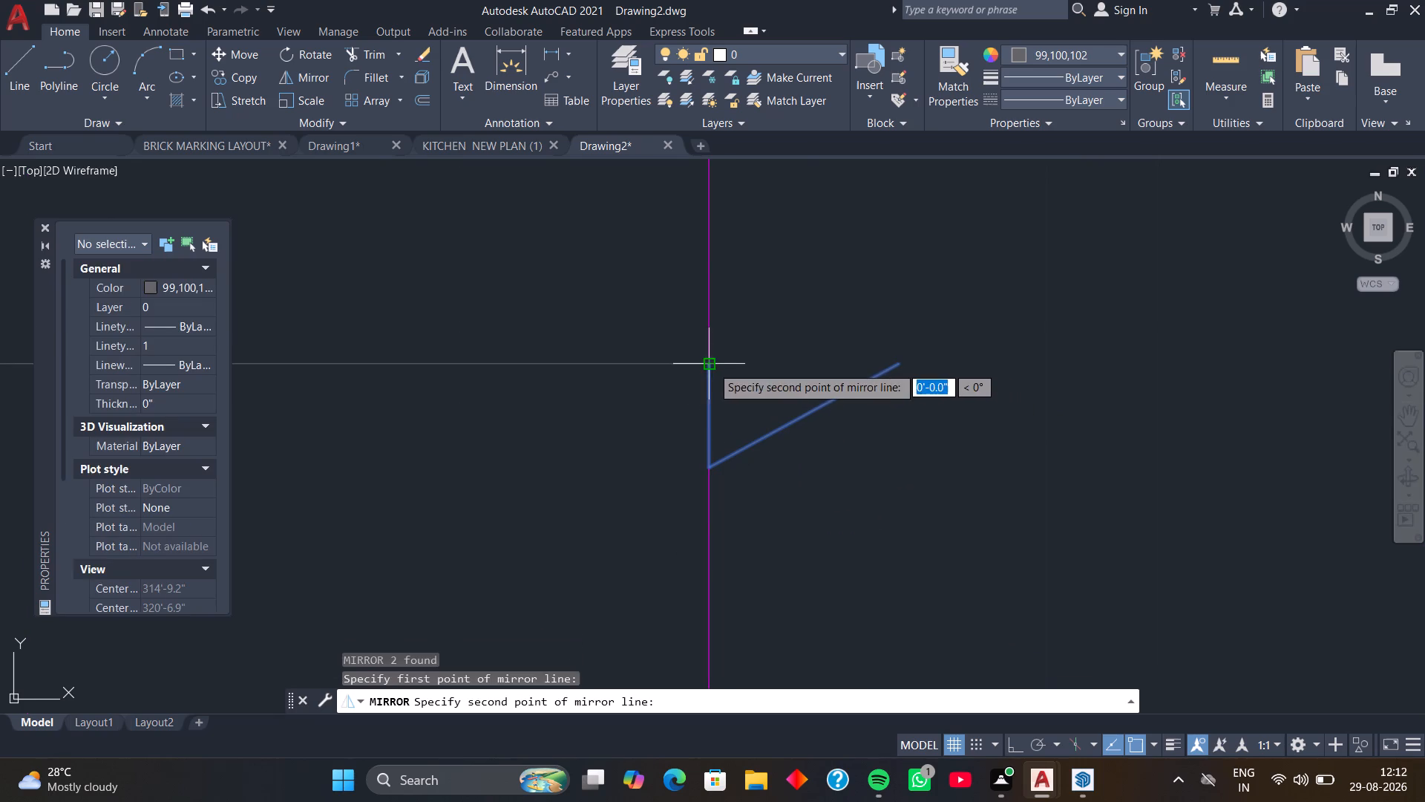
left_click(897, 364)
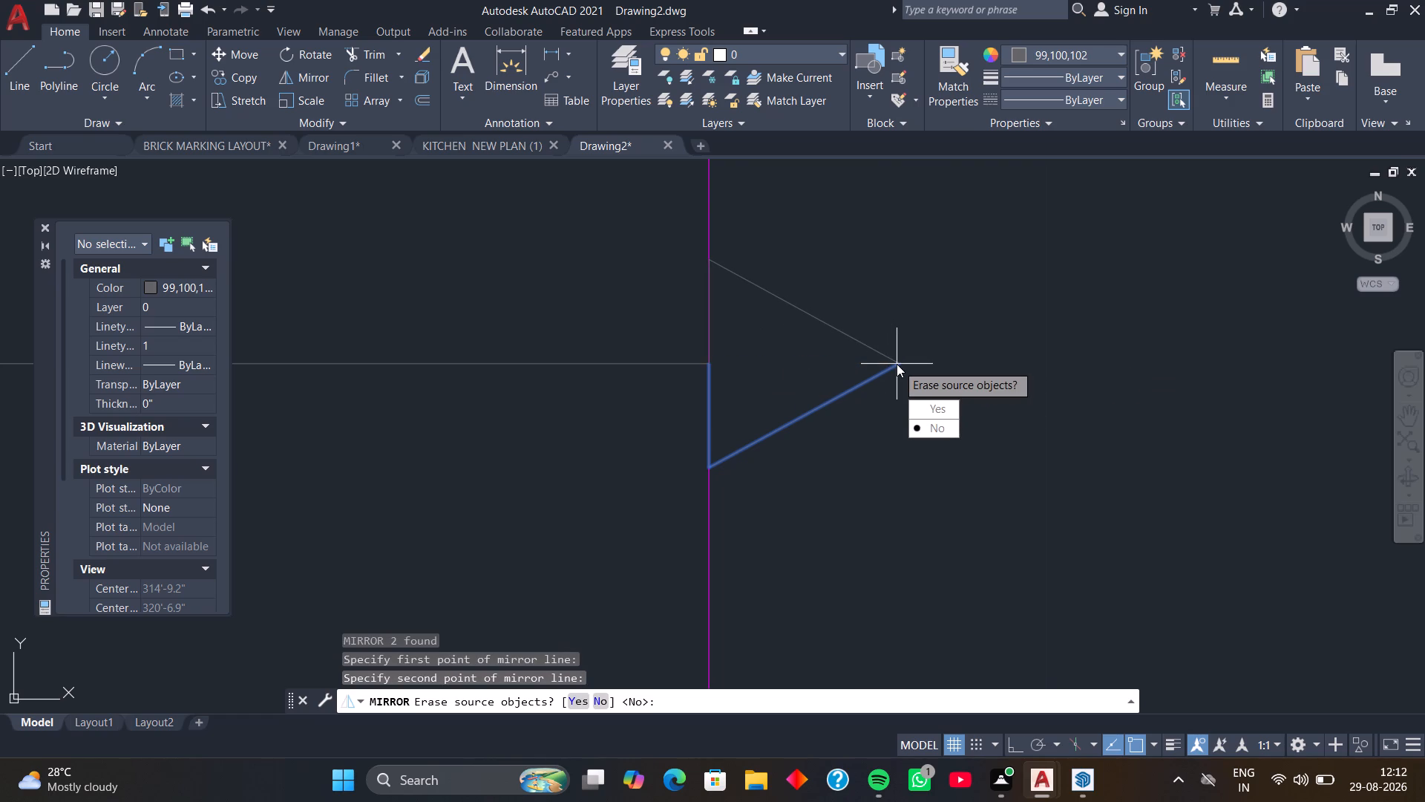
key("space")
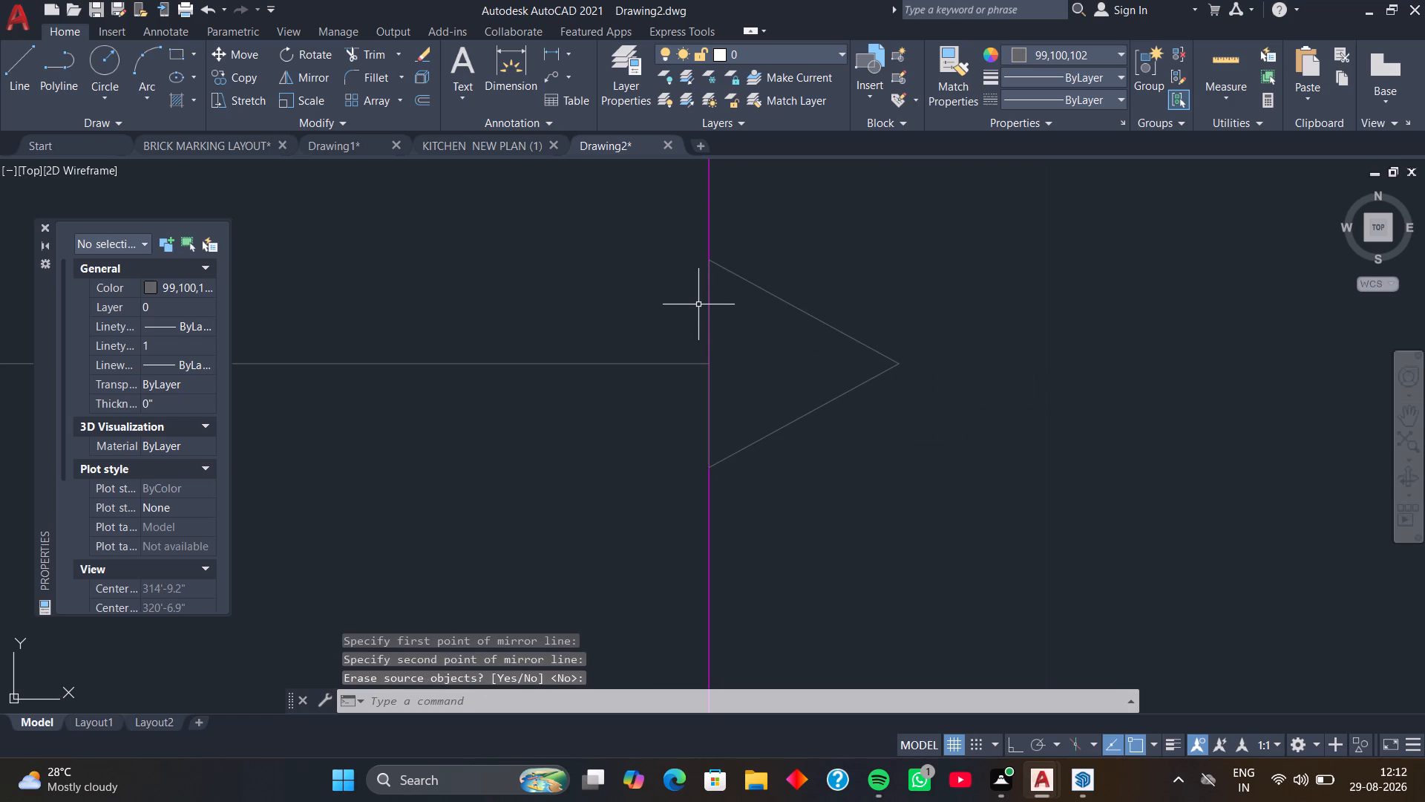
Fill the triangular arrowhead with a solid hatch in colour 0,0,0.
type("H")
key("space")
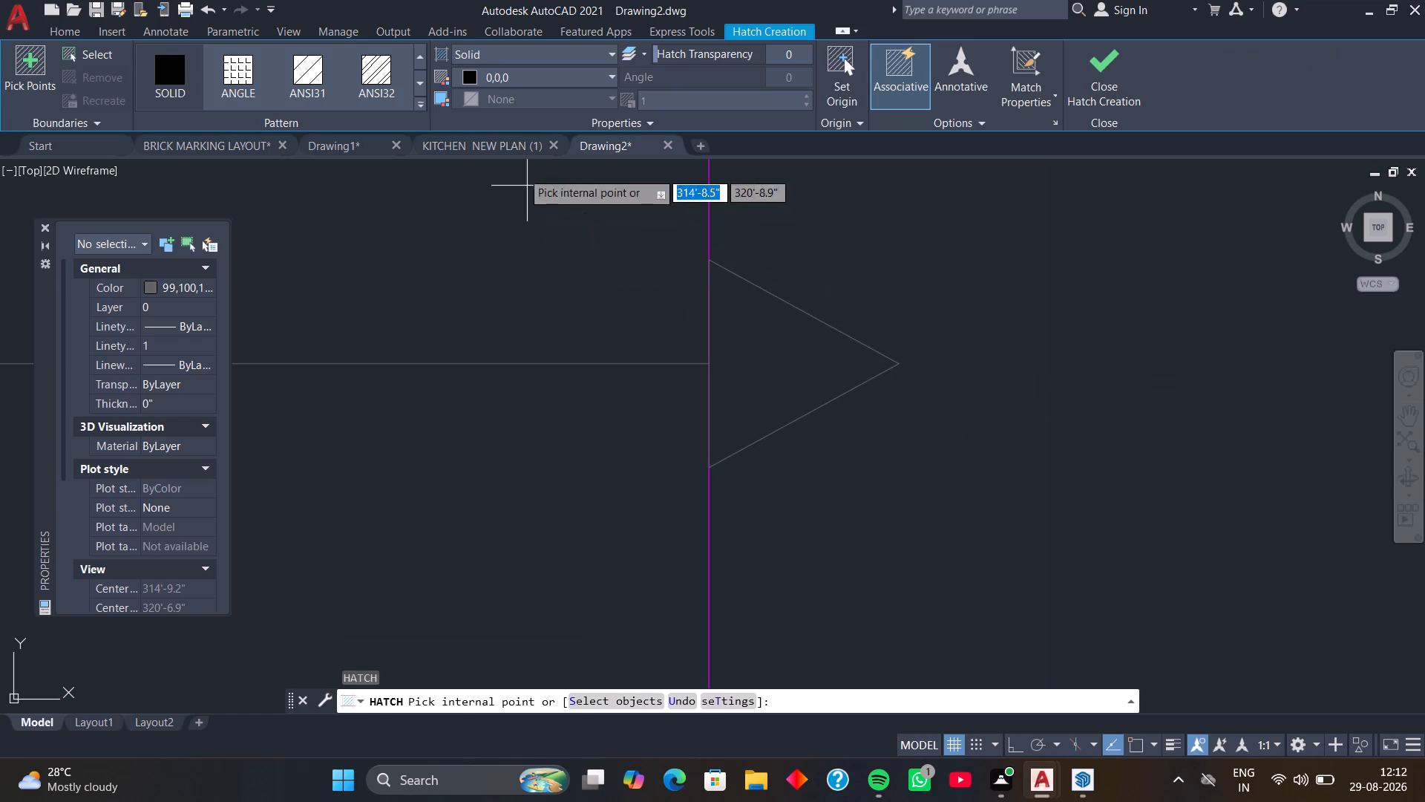
left_click(533, 80)
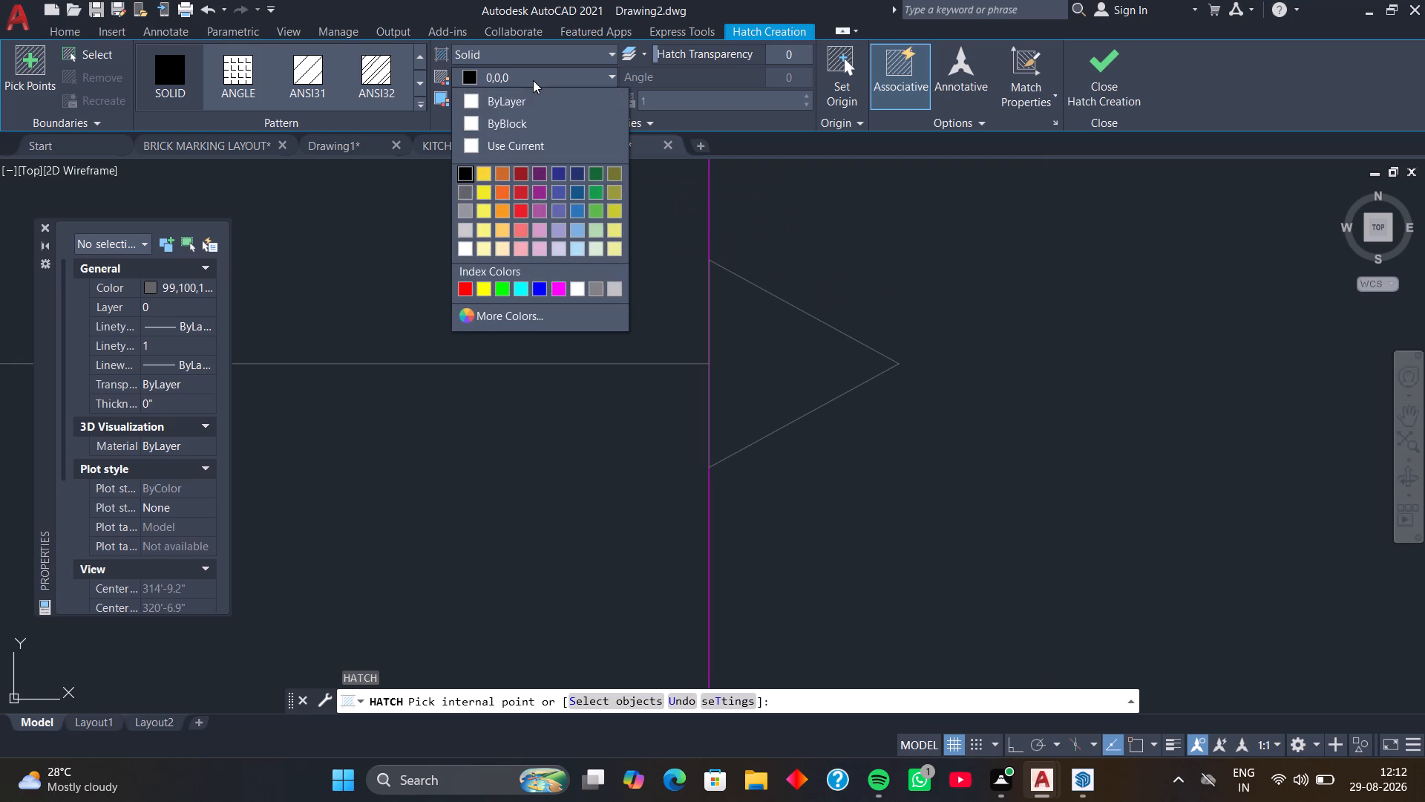
left_click(462, 171)
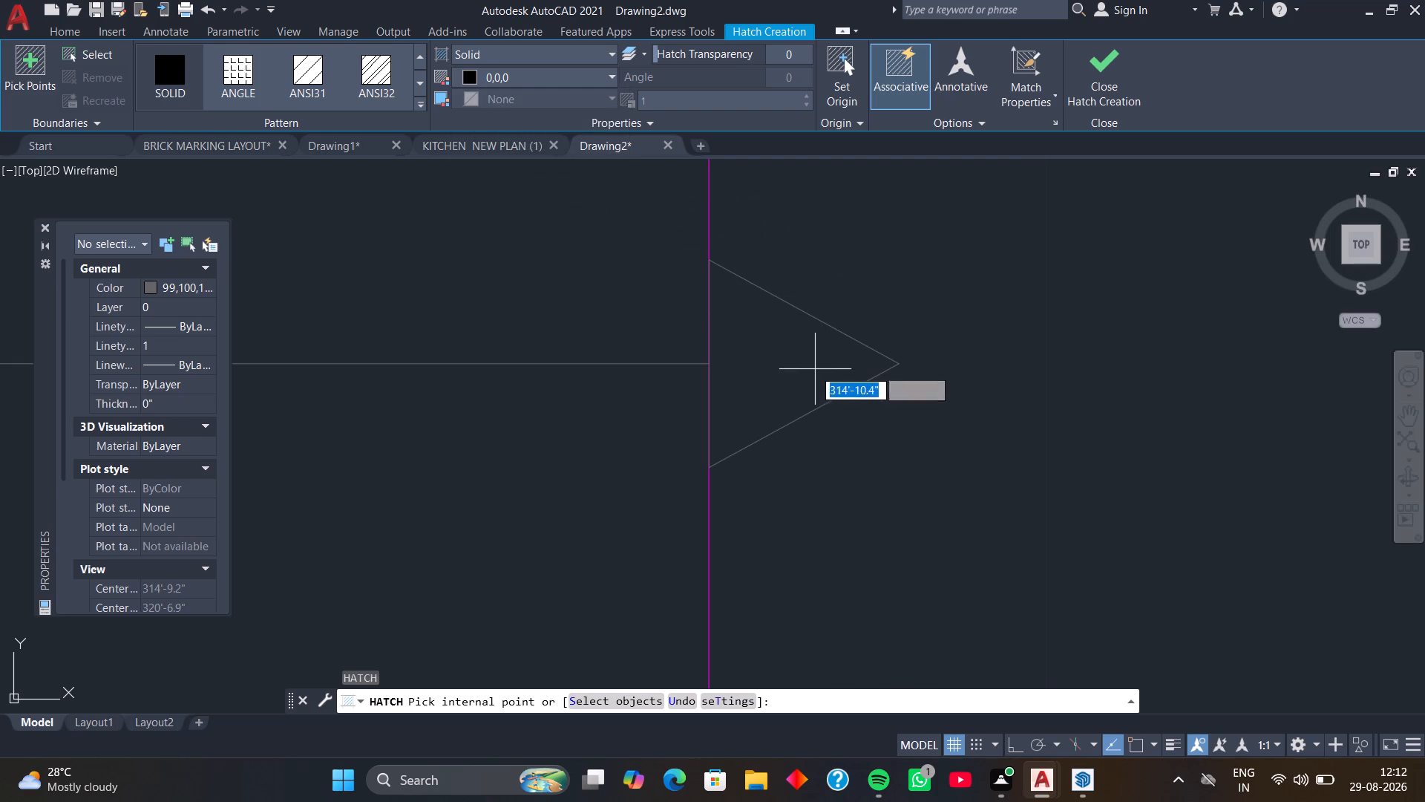
left_click(811, 370)
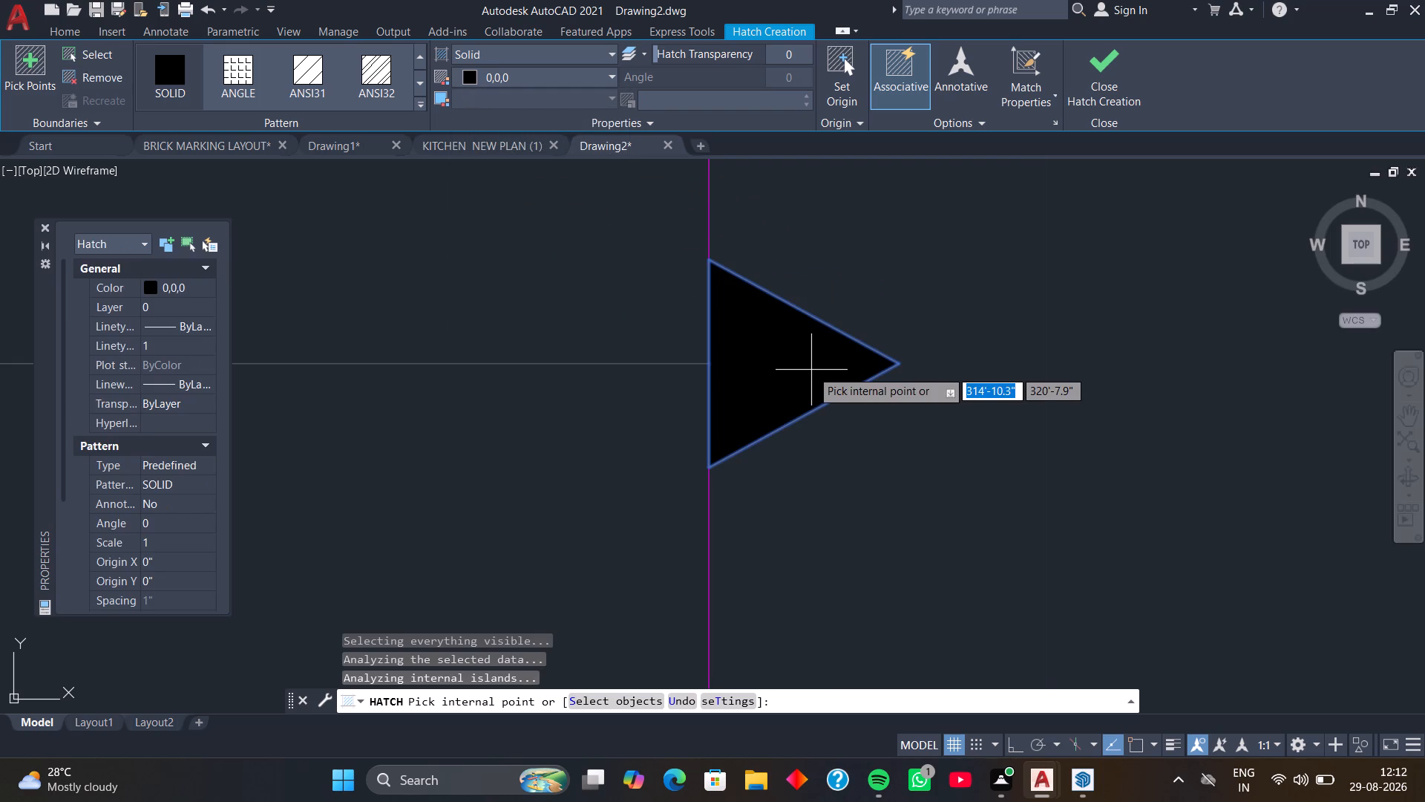
key("space")
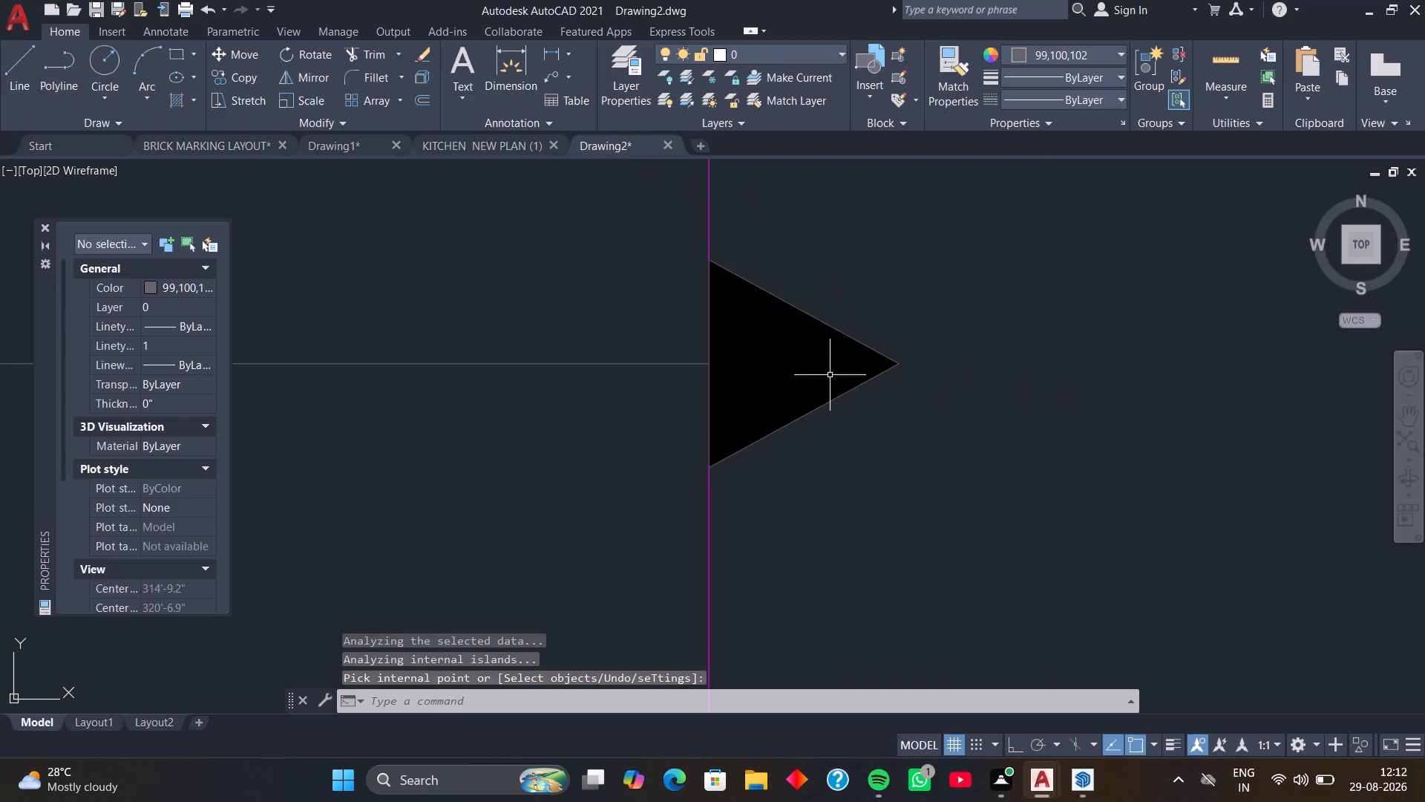
Review the staircase's direction line, arrowhead and UP label within the ground floor plan.
scroll(894, 385, "down", 4)
middle_click_drag(933, 428, 891, 358)
scroll(885, 341, "down", 4)
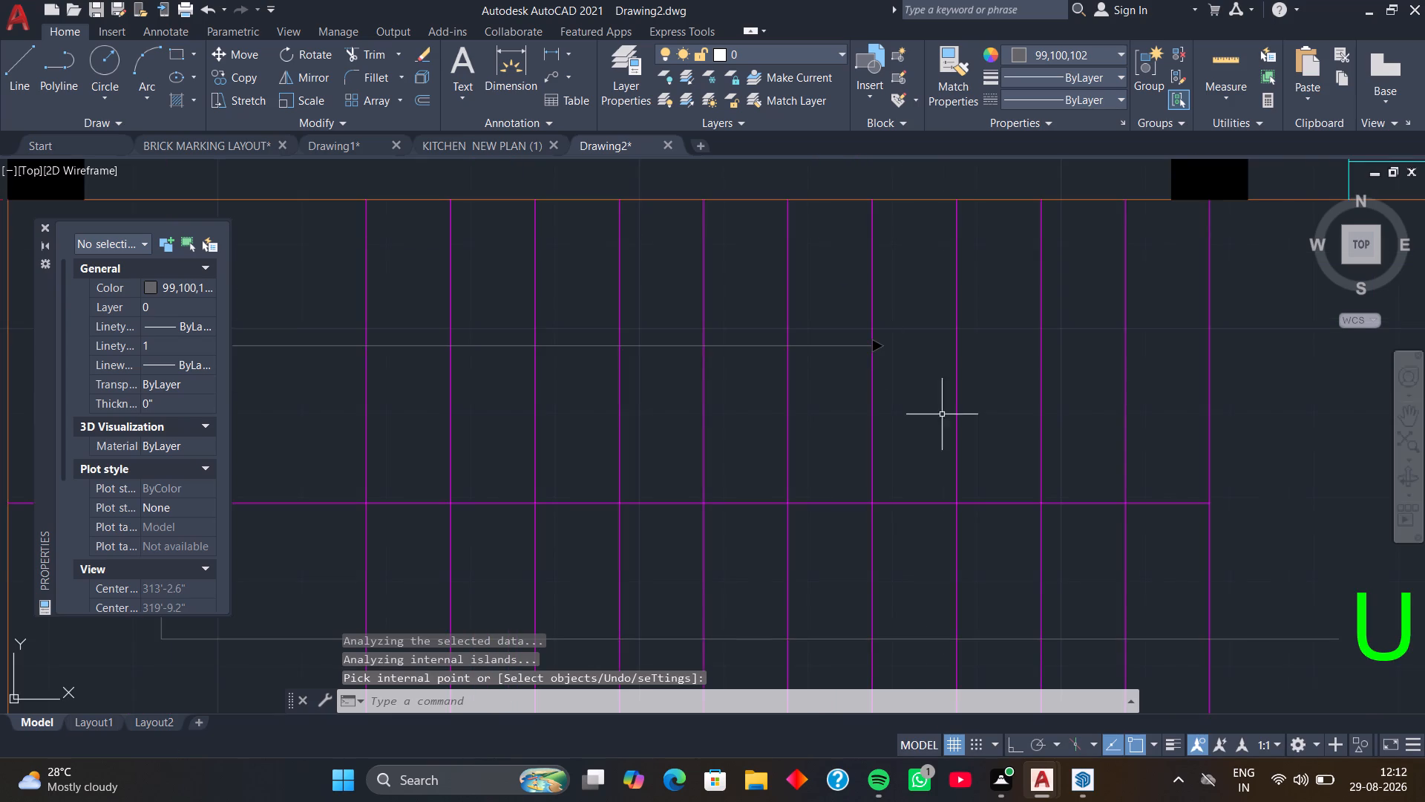
middle_click_drag(951, 443, 879, 333)
scroll(902, 384, "down", 2)
middle_click_drag(937, 425, 879, 388)
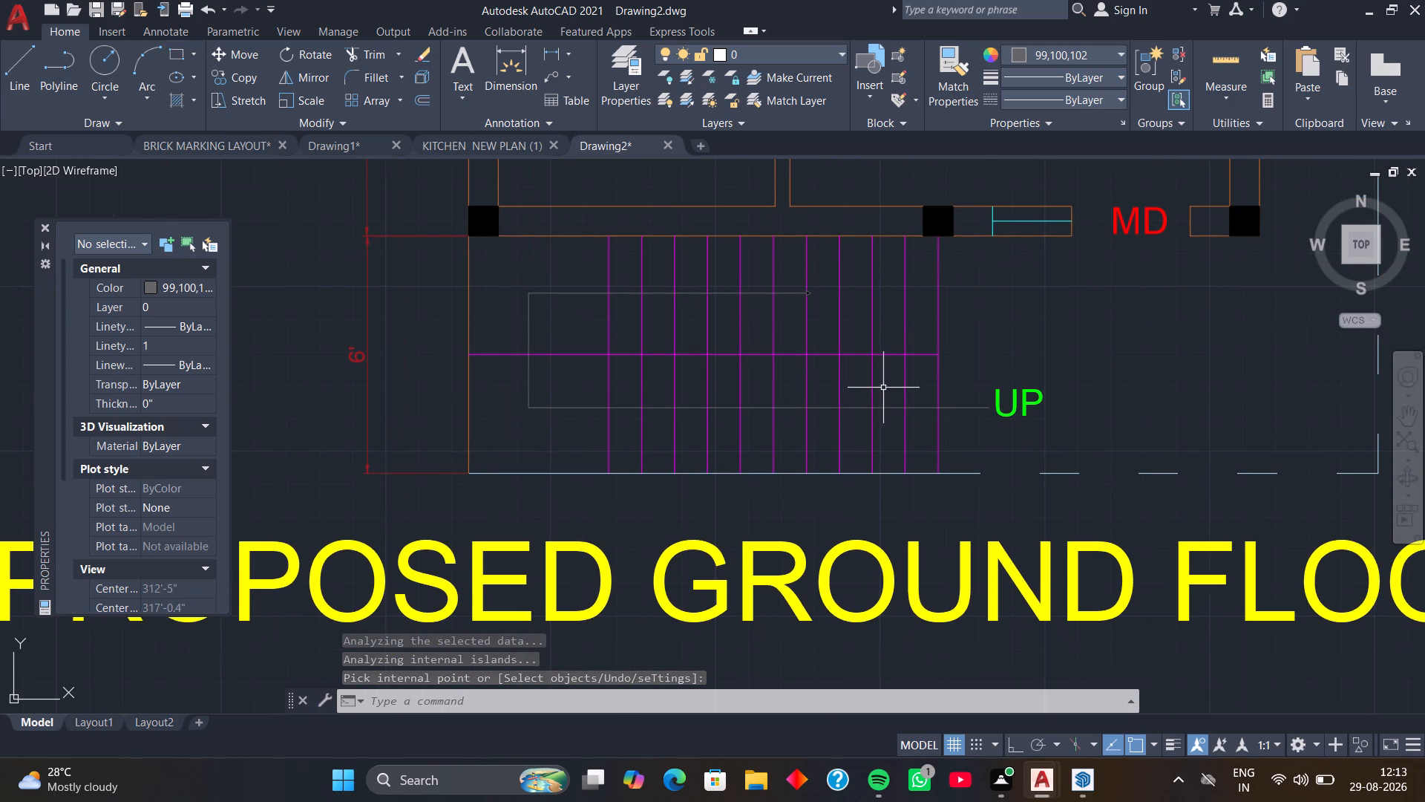
middle_click_drag(935, 430, 882, 423)
scroll(882, 423, "down", 1)
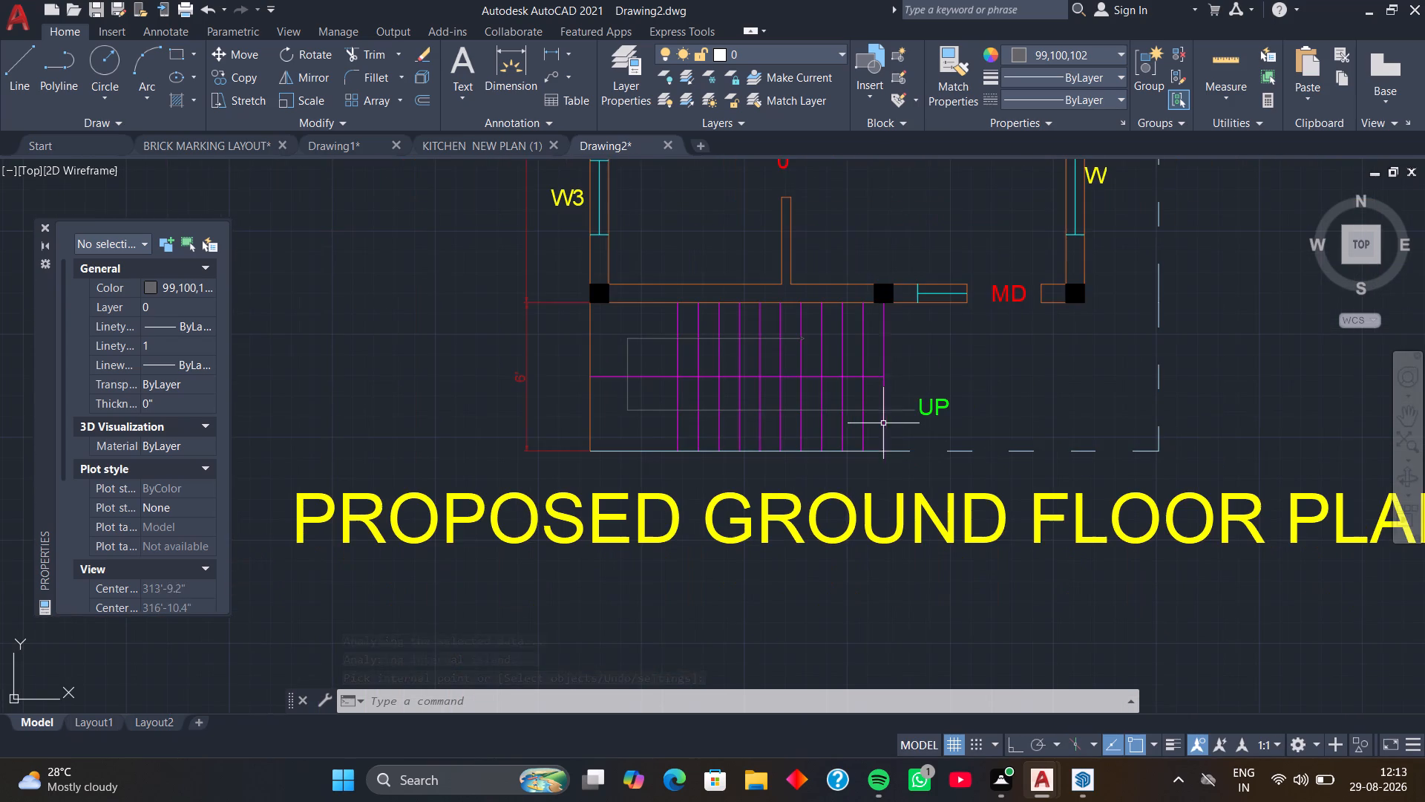
middle_click_drag(900, 451, 890, 403)
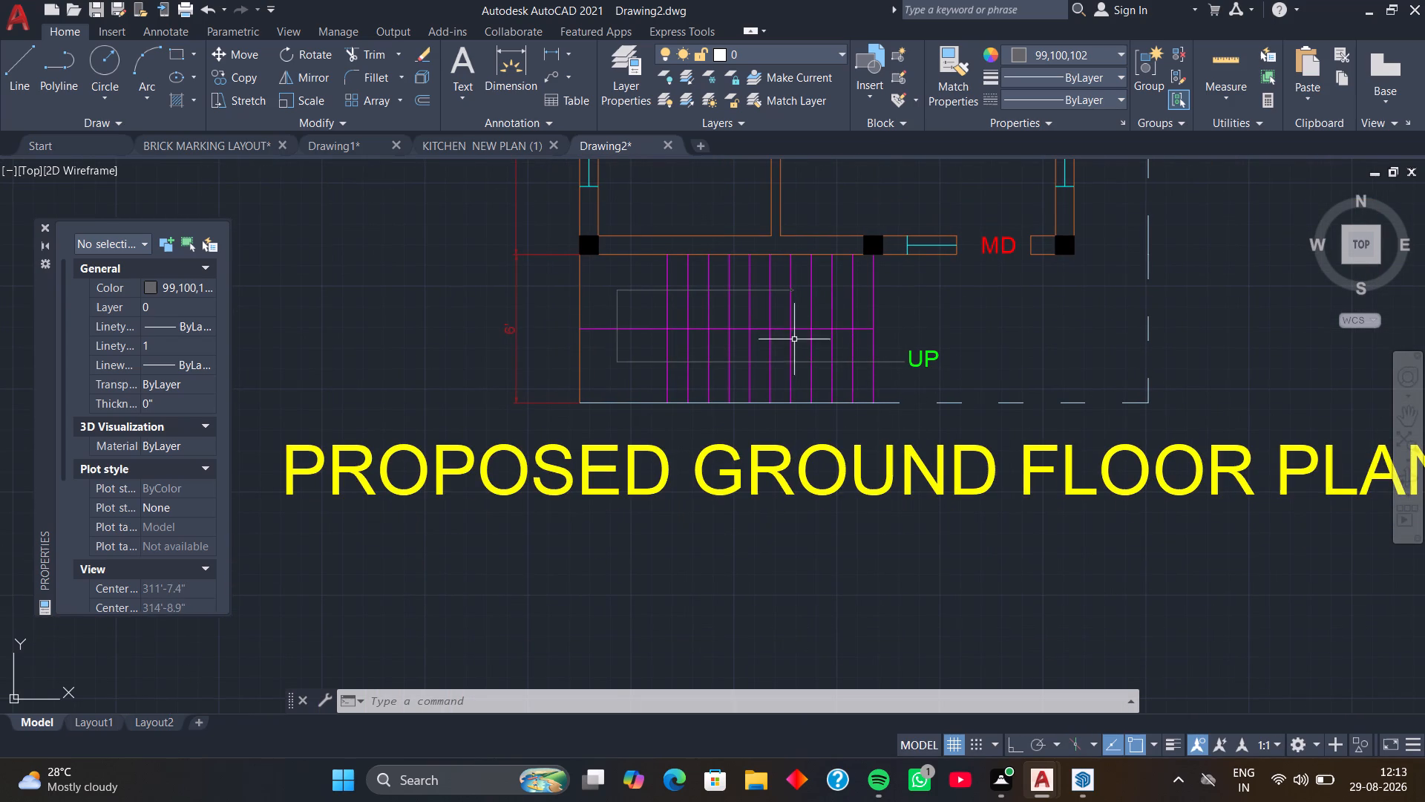
Set the drawing's length unit type to Architectural.
type("UN")
key("space")
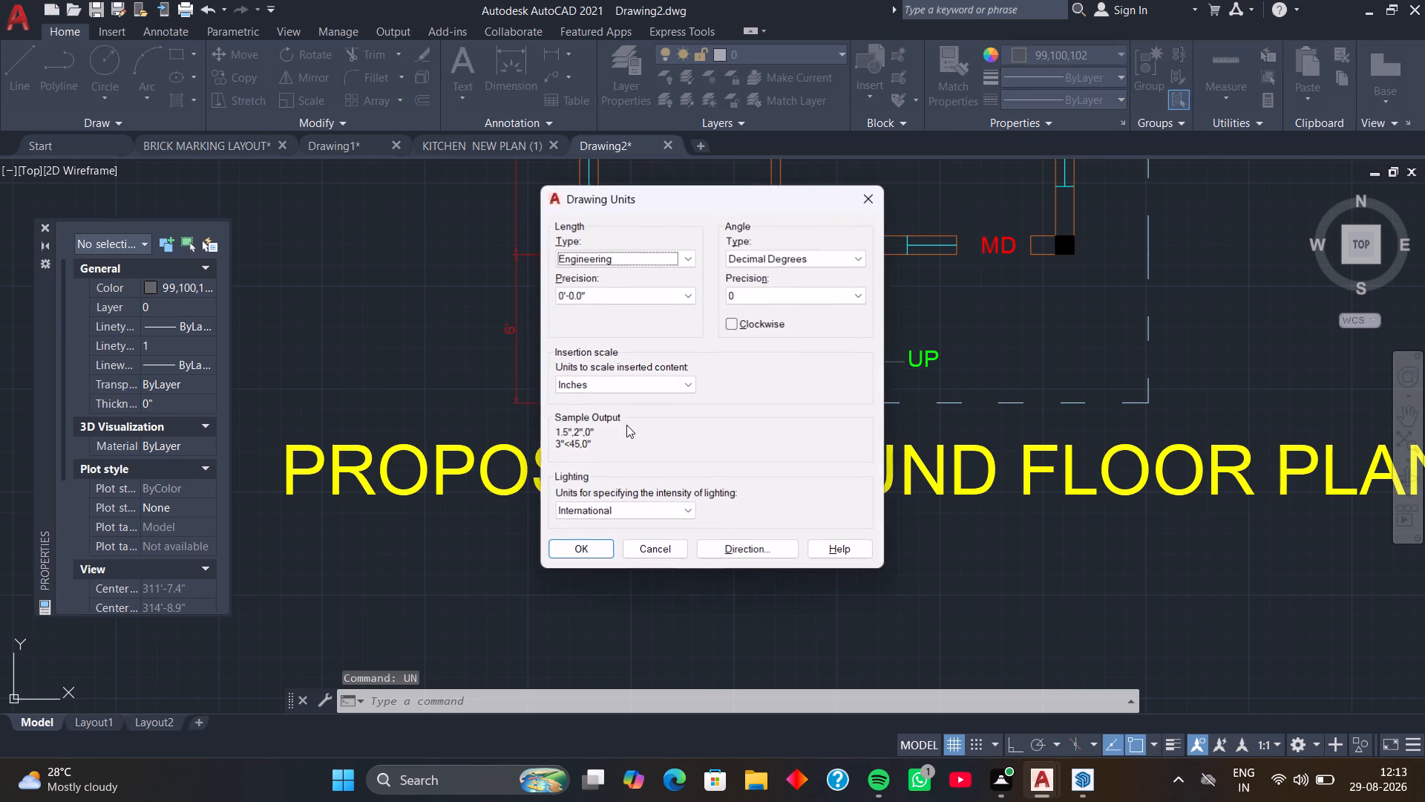
left_click(691, 258)
left_click(631, 276)
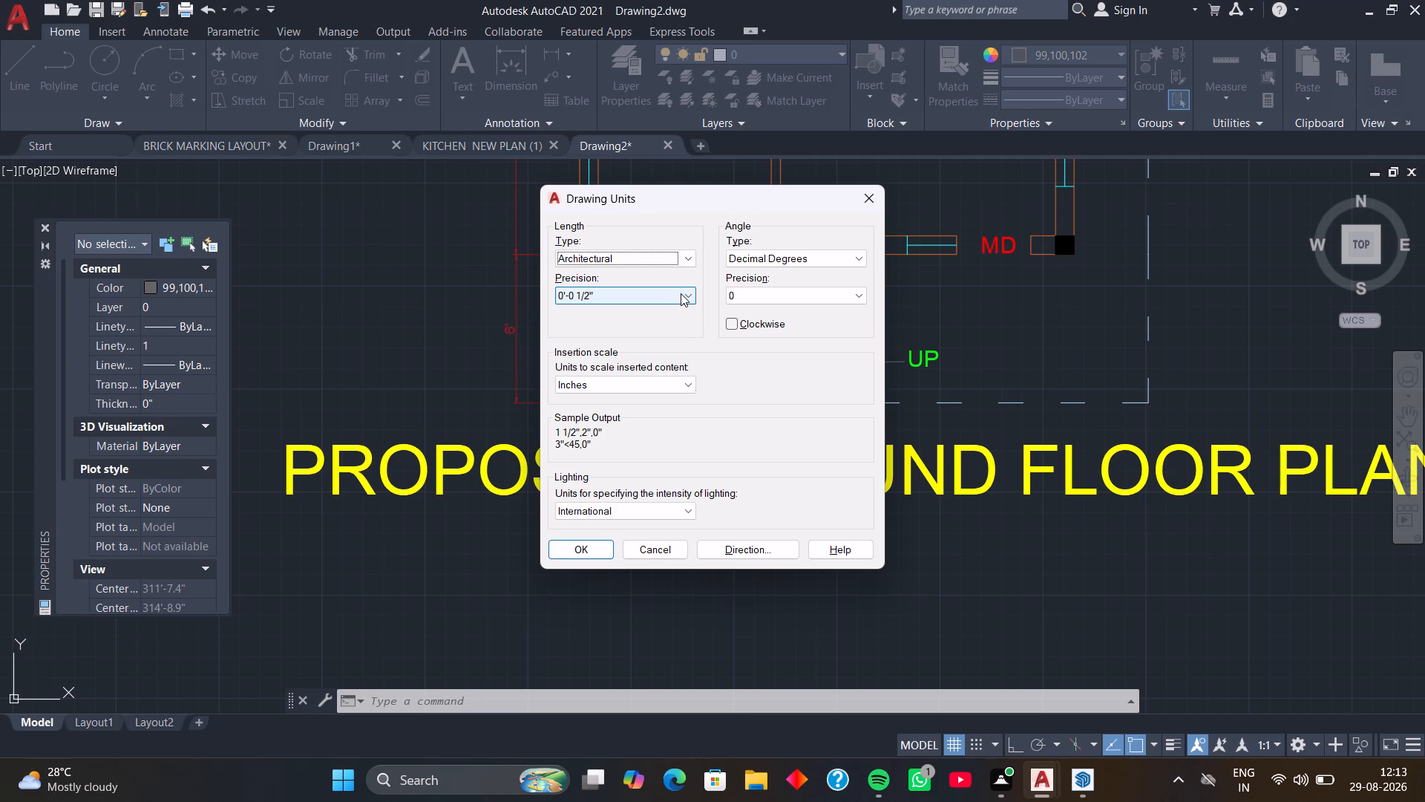
left_click(591, 552)
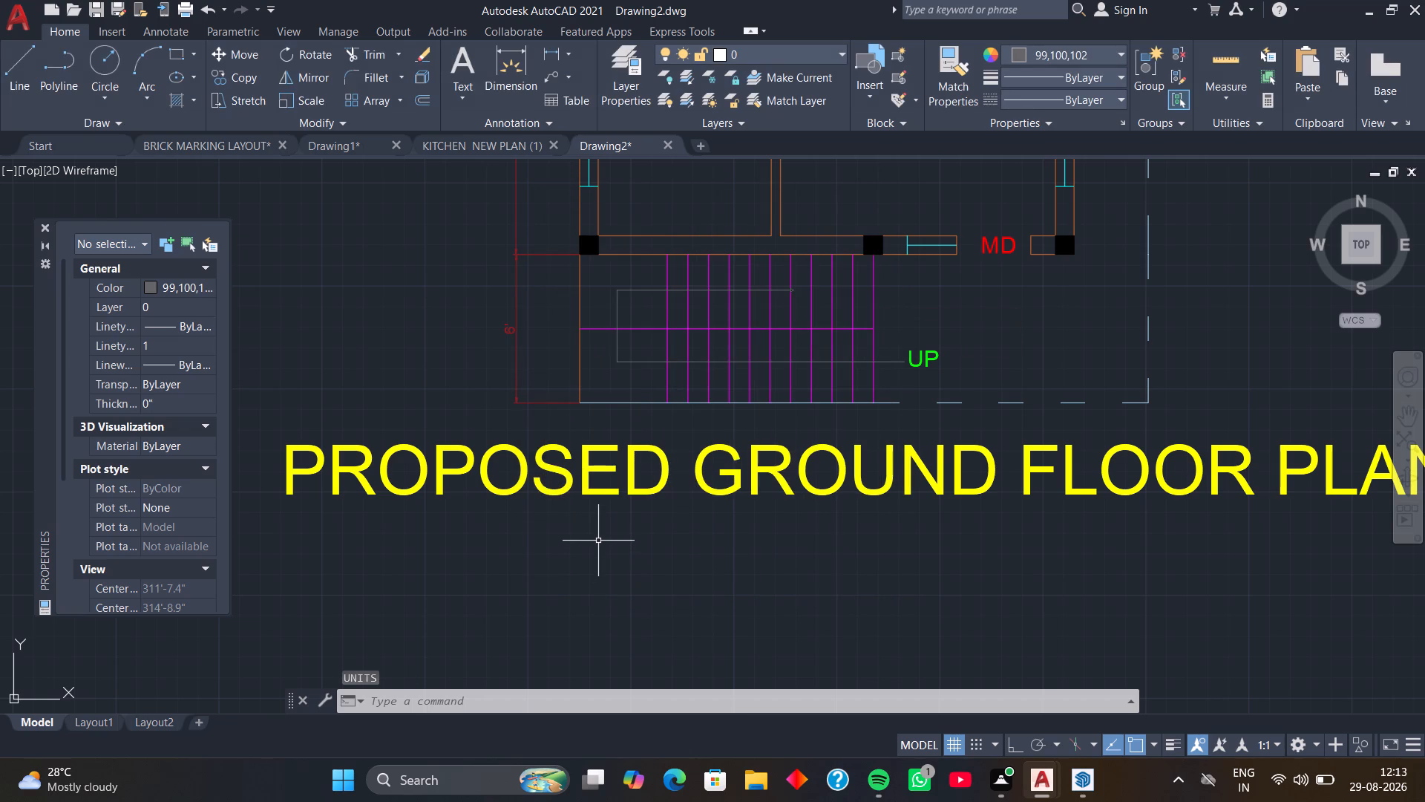
Set the ISO-25 dimension style's primary unit format to Architectural and make the style current.
type("D")
key("space")
left_click(923, 344)
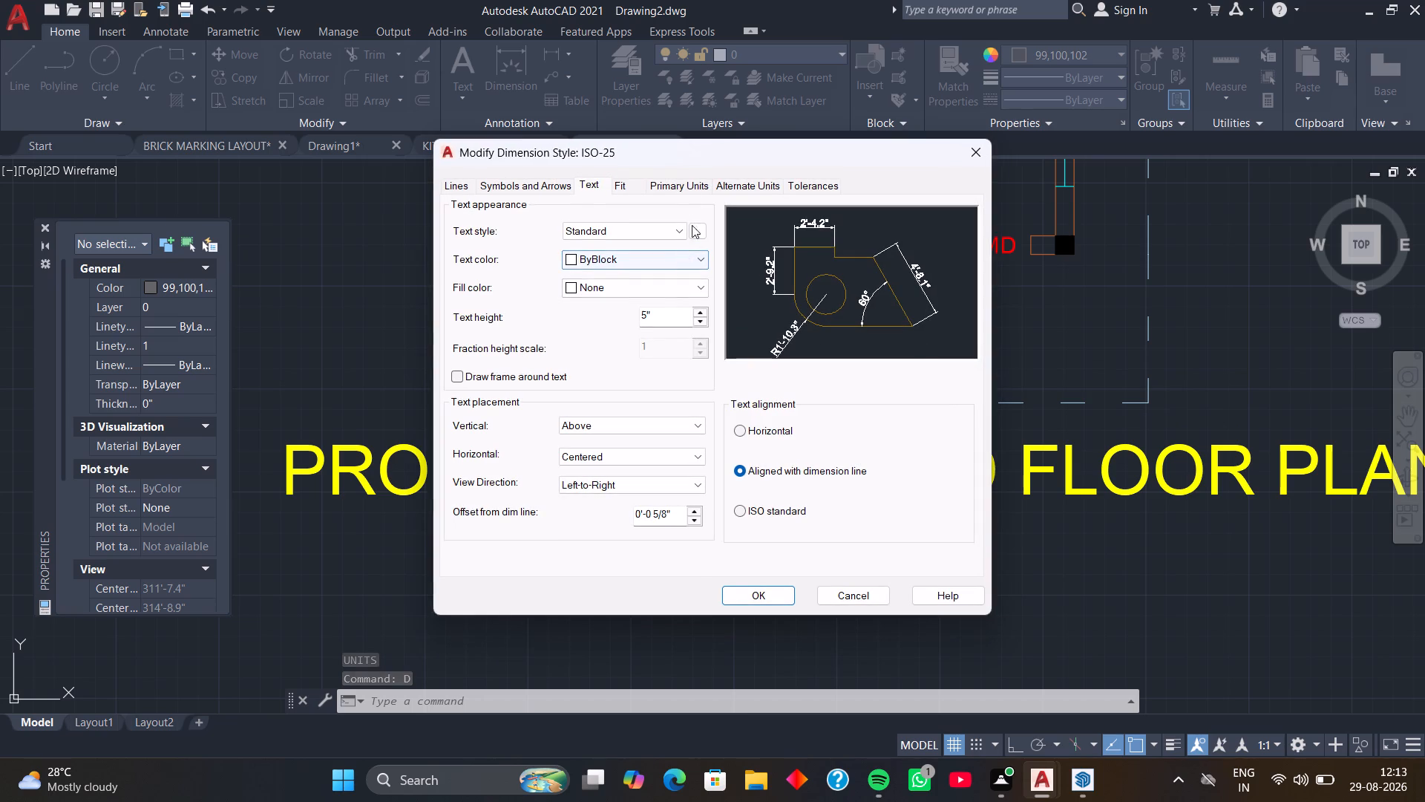
left_click(690, 181)
left_click(700, 222)
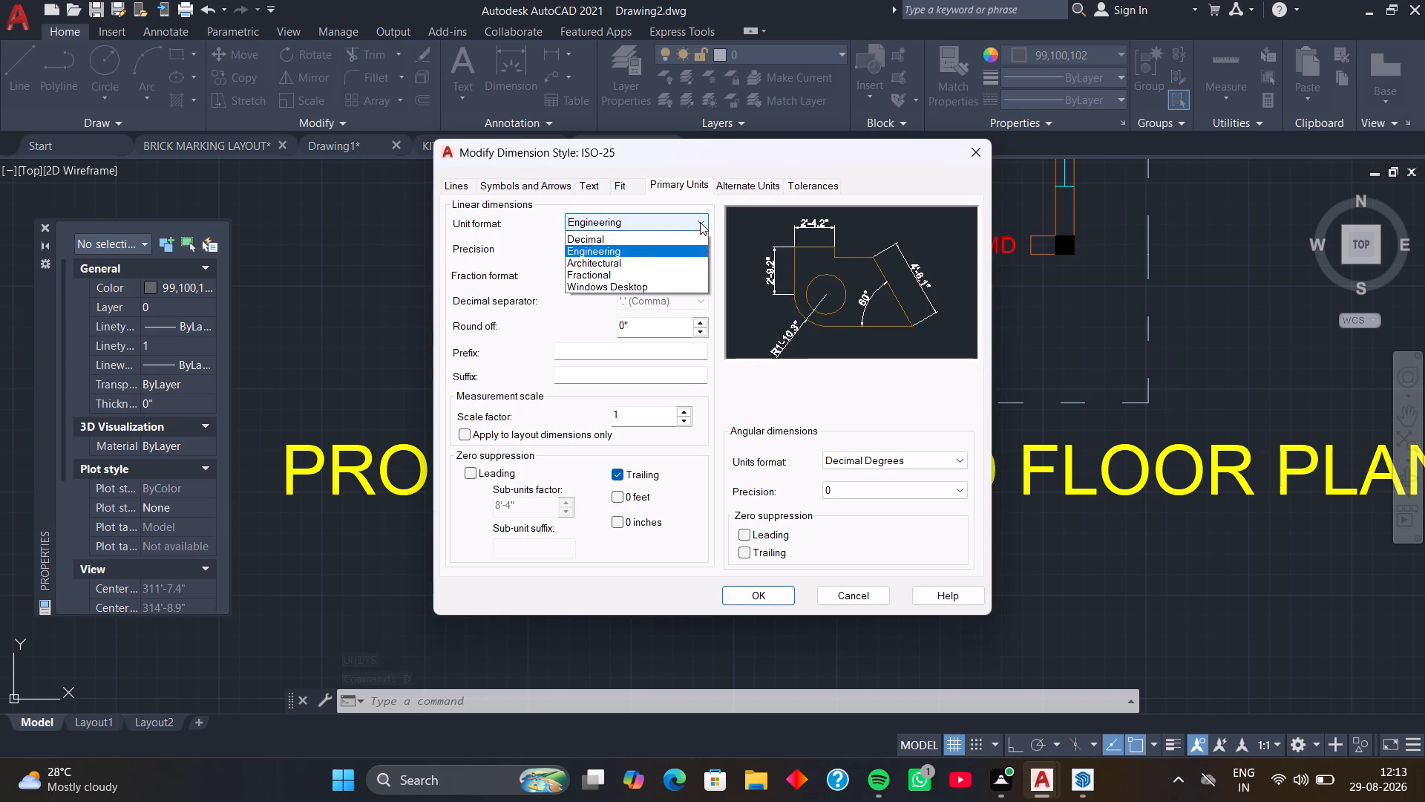
left_click(669, 272)
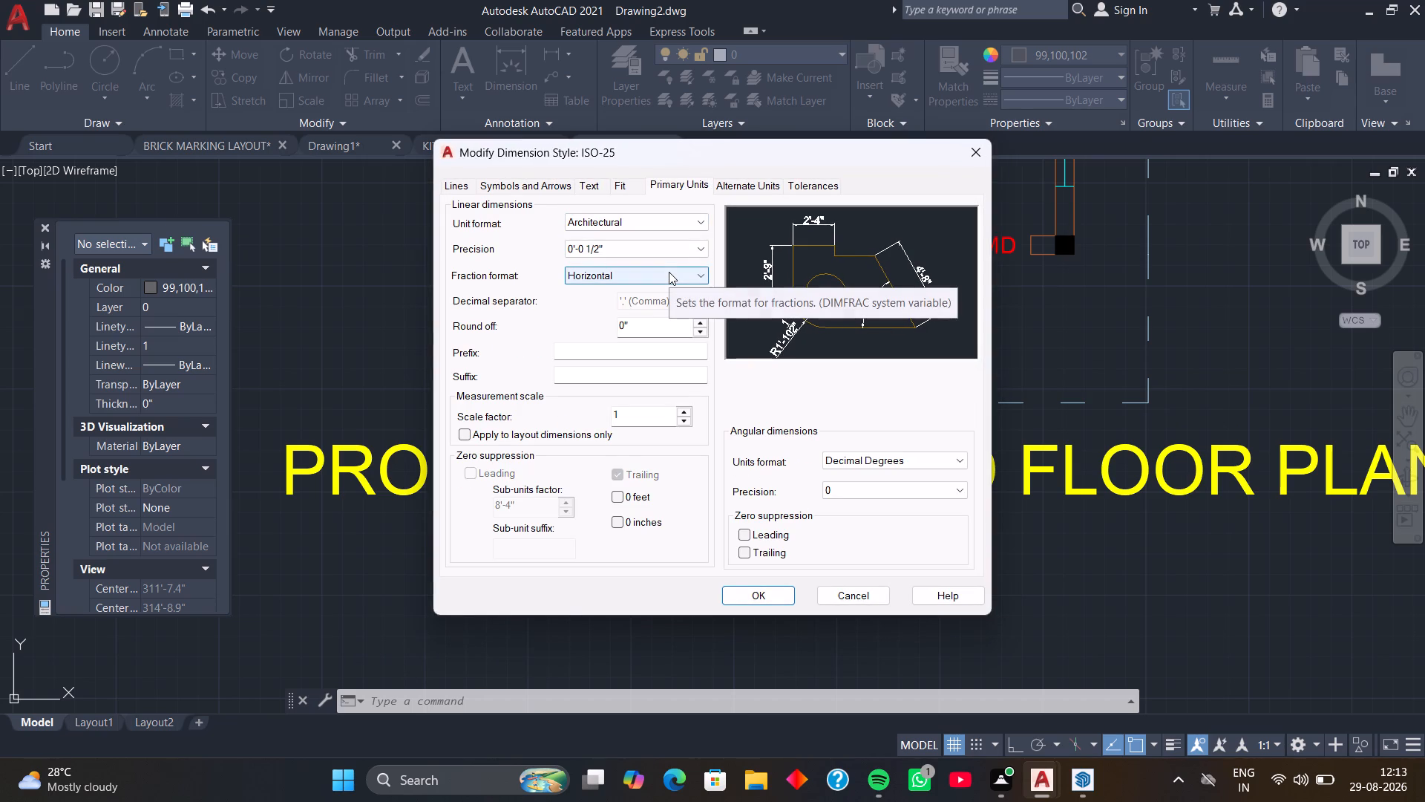
left_click(762, 593)
left_click(909, 292)
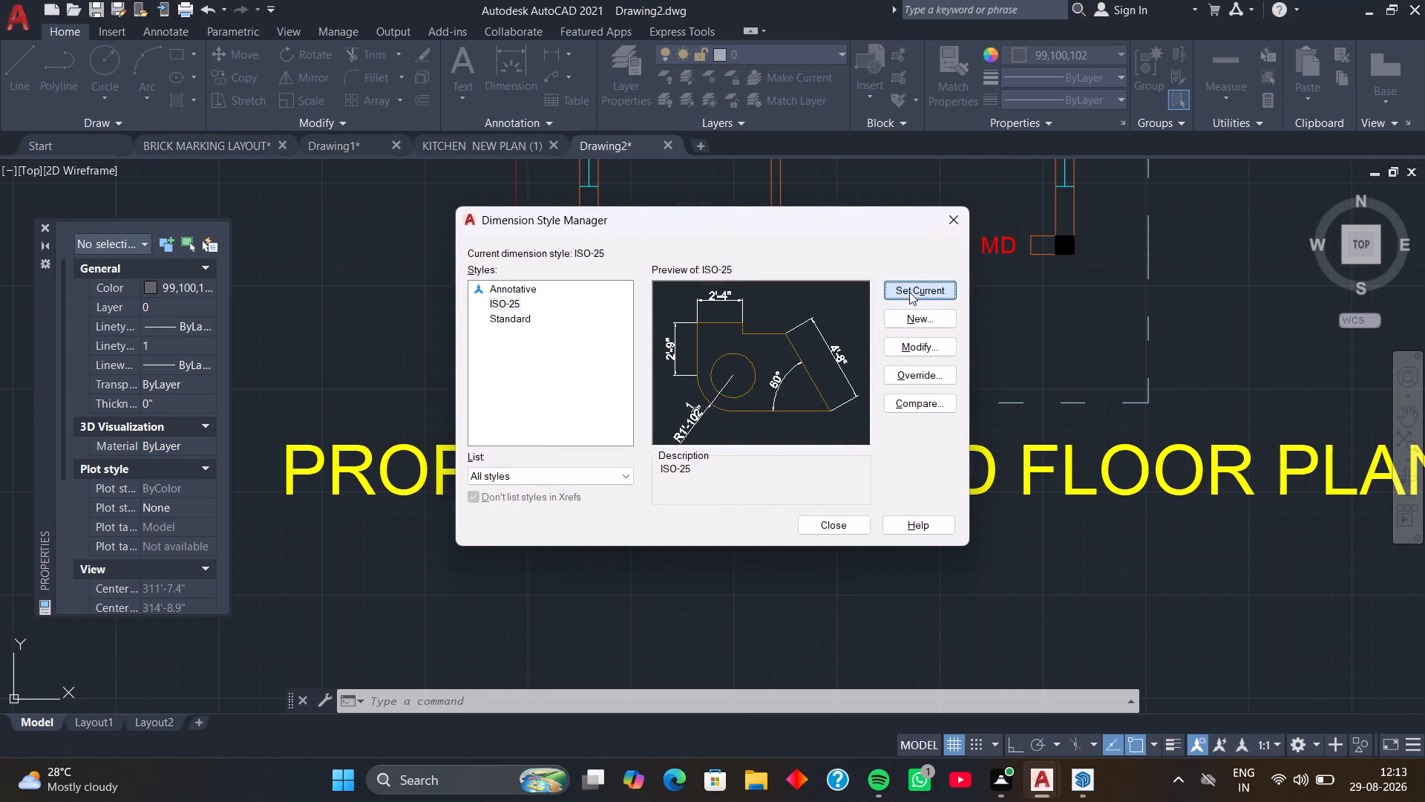
left_click(842, 522)
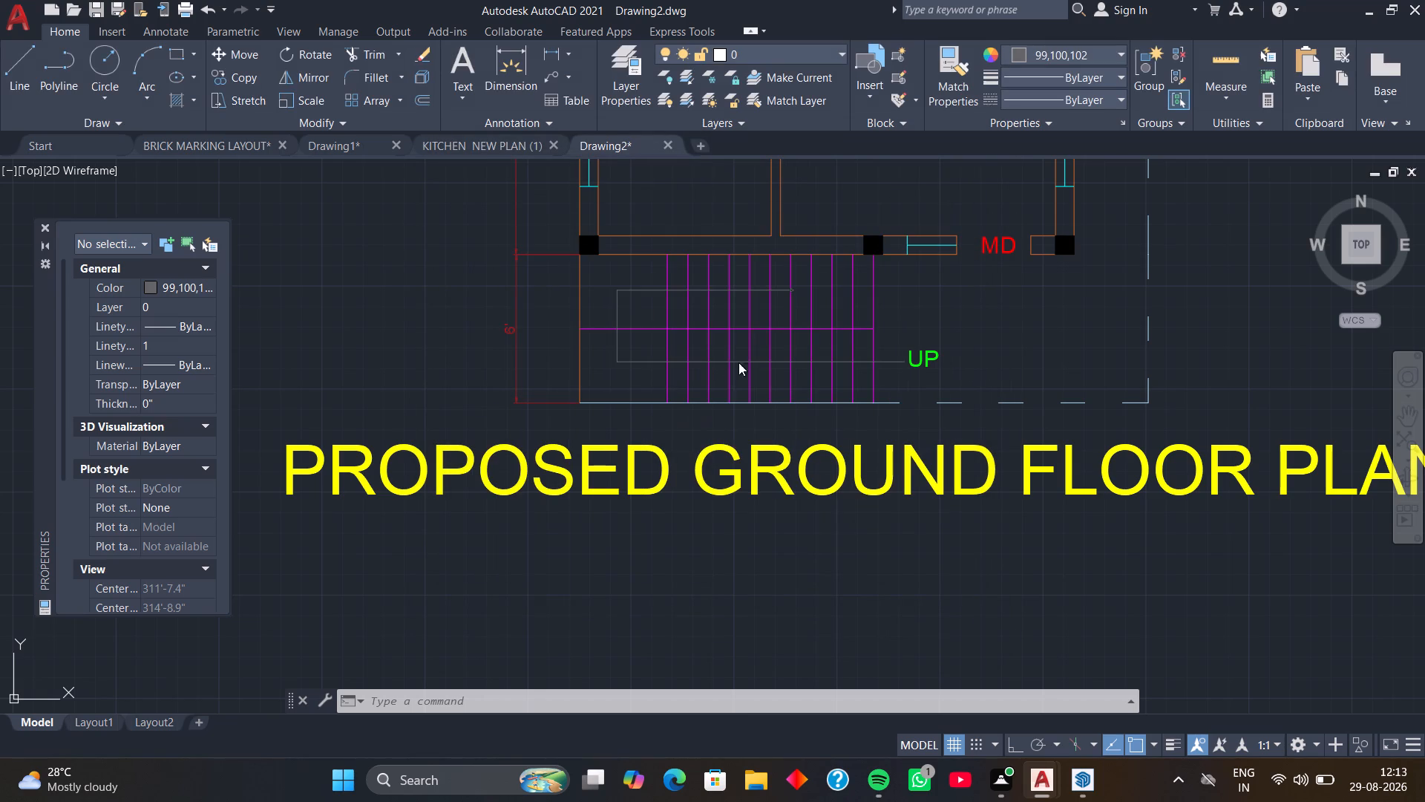
Check the kitchen's interior dimensions in the ground floor plan with the quick Measure tool.
scroll(717, 290, "down", 2)
middle_click_drag(709, 253, 606, 376)
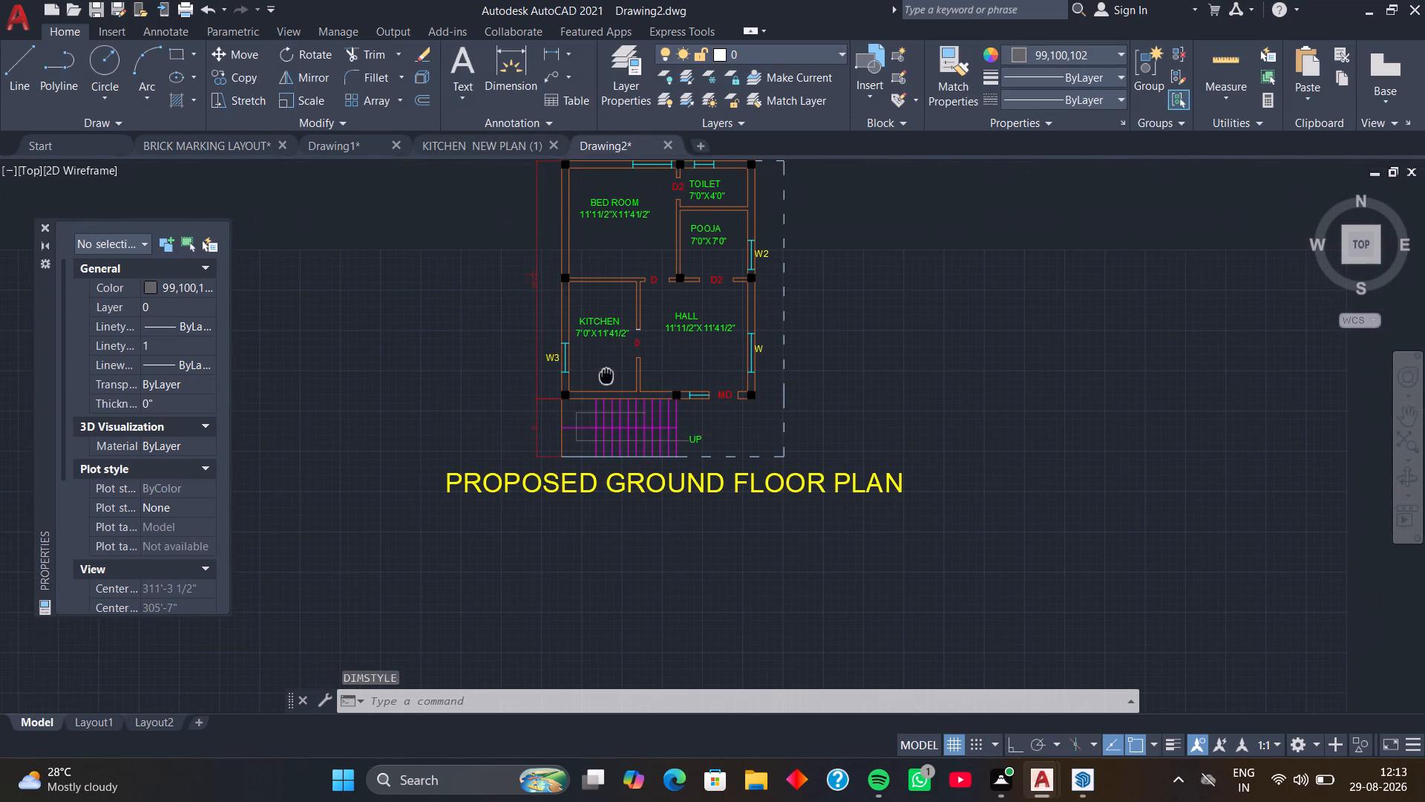
left_click(1224, 61)
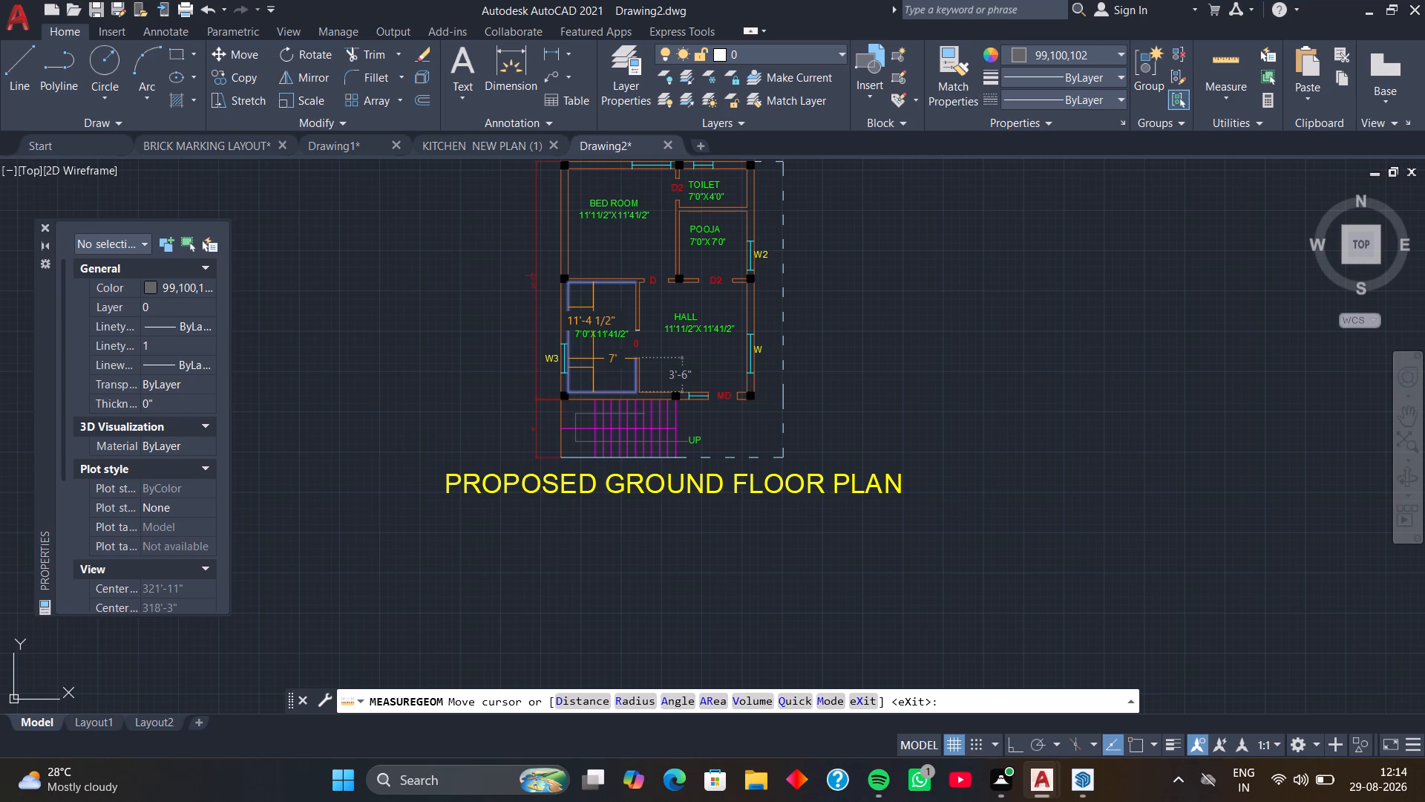
key("space")
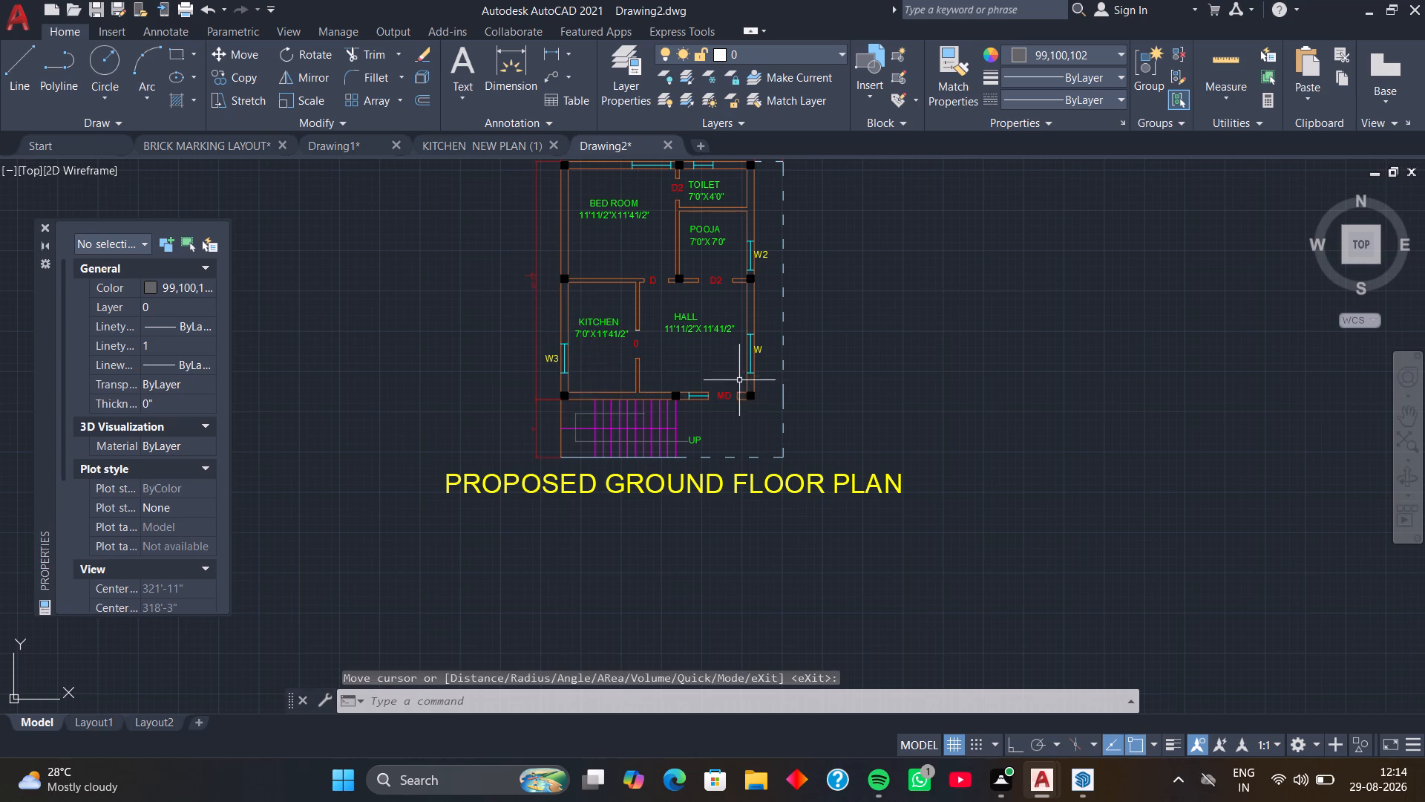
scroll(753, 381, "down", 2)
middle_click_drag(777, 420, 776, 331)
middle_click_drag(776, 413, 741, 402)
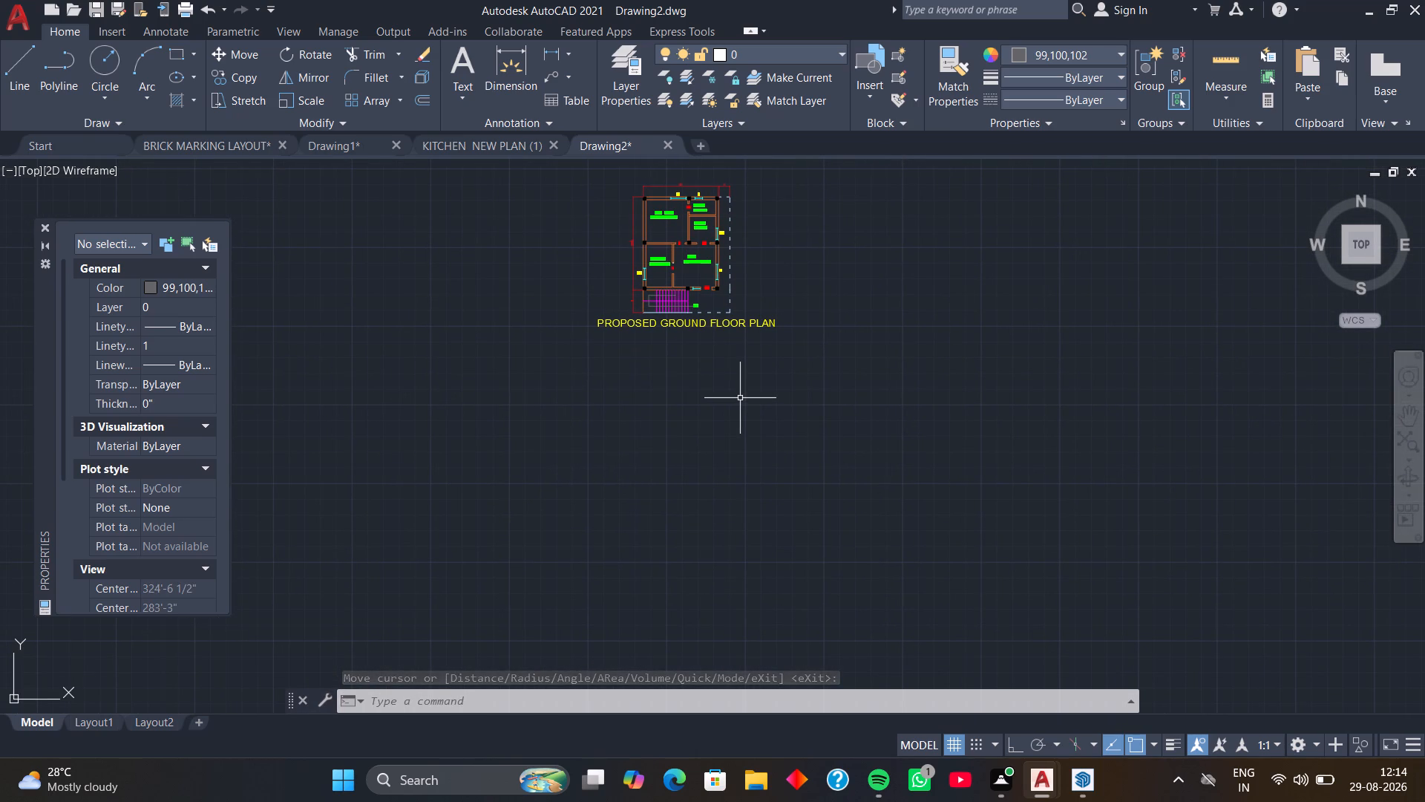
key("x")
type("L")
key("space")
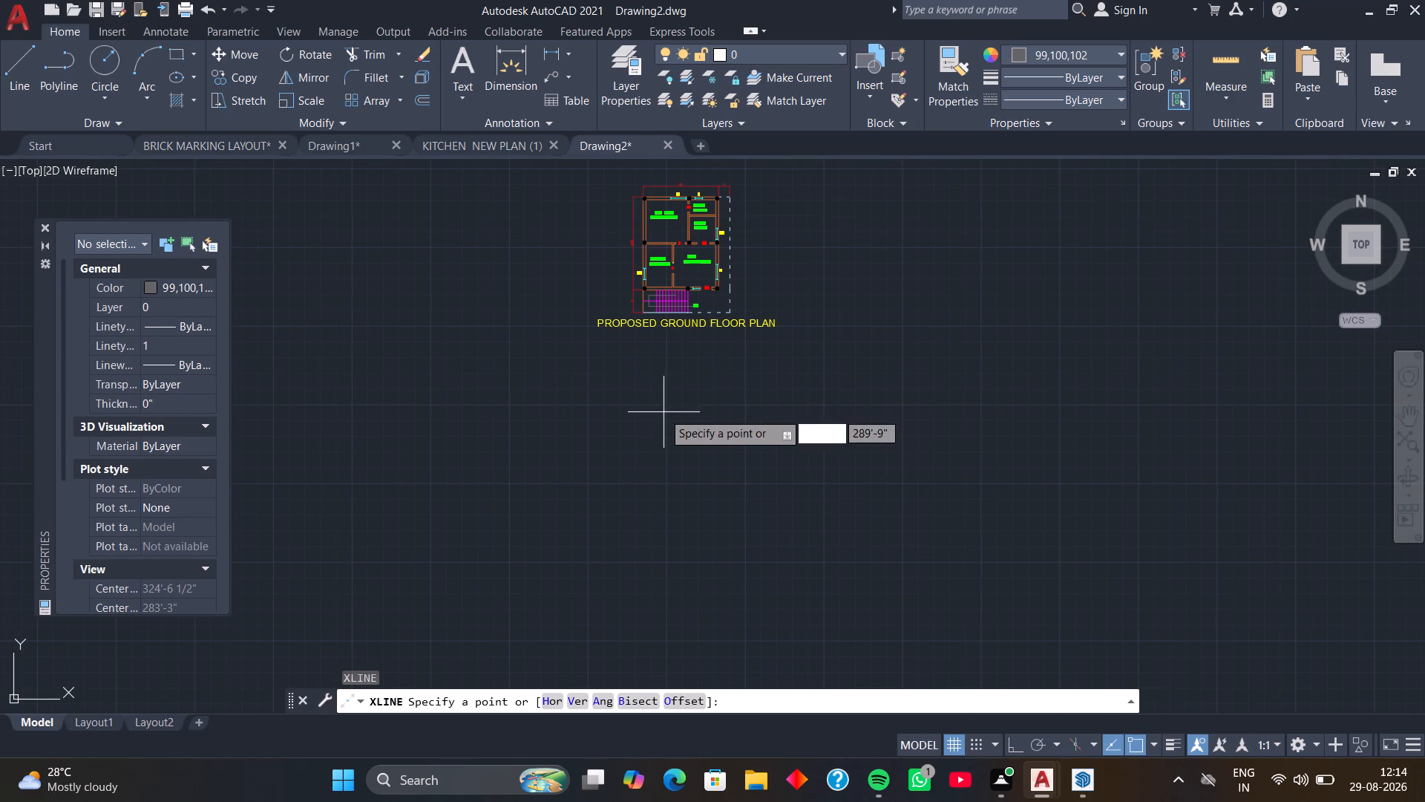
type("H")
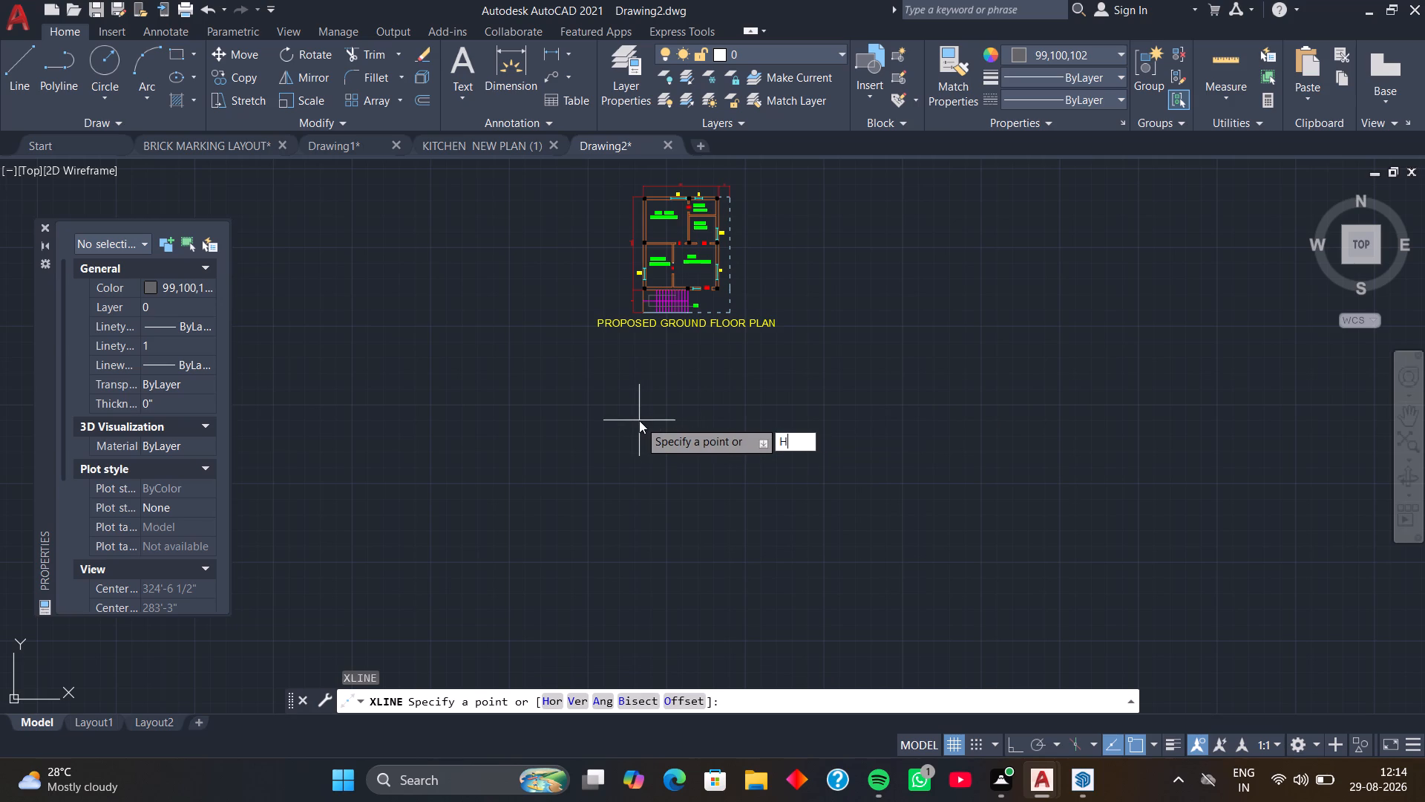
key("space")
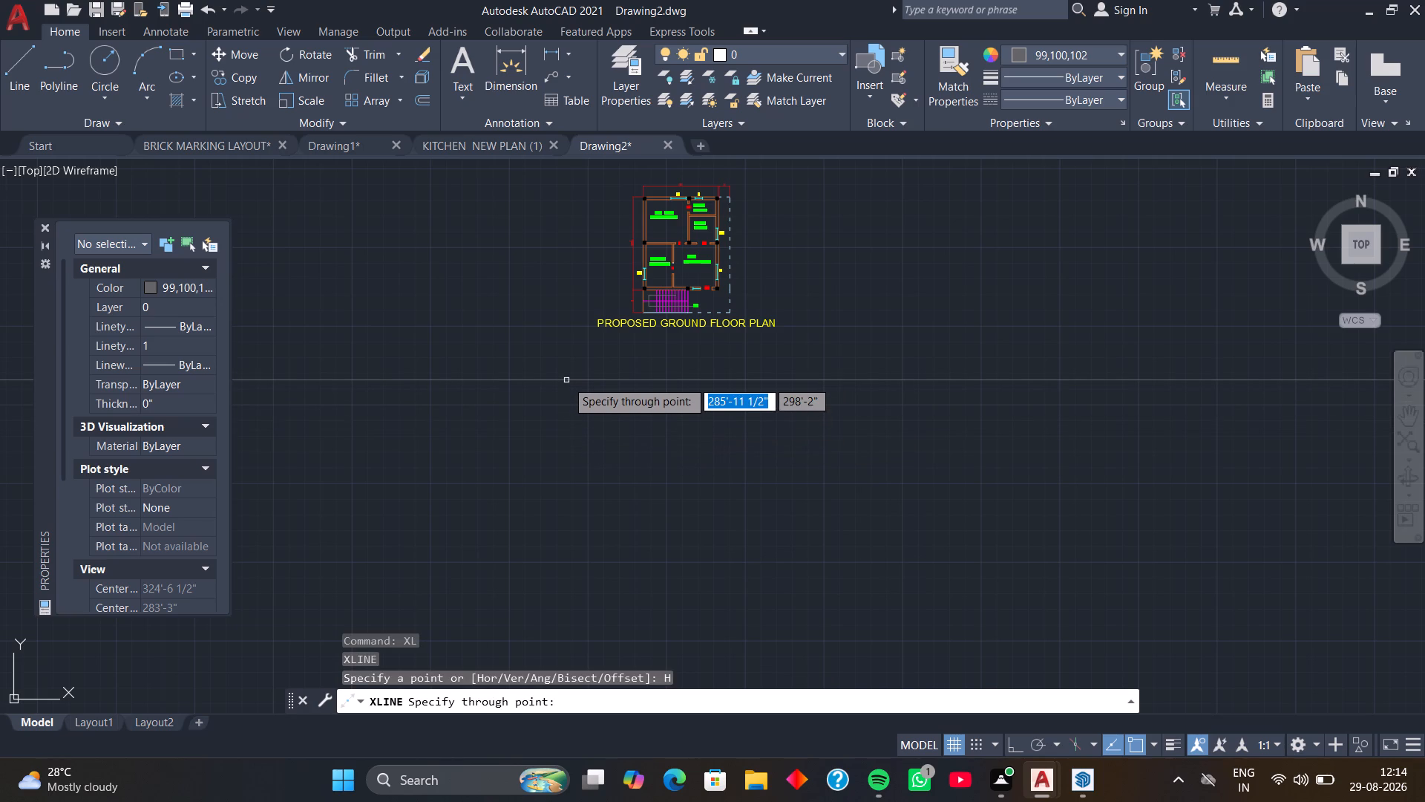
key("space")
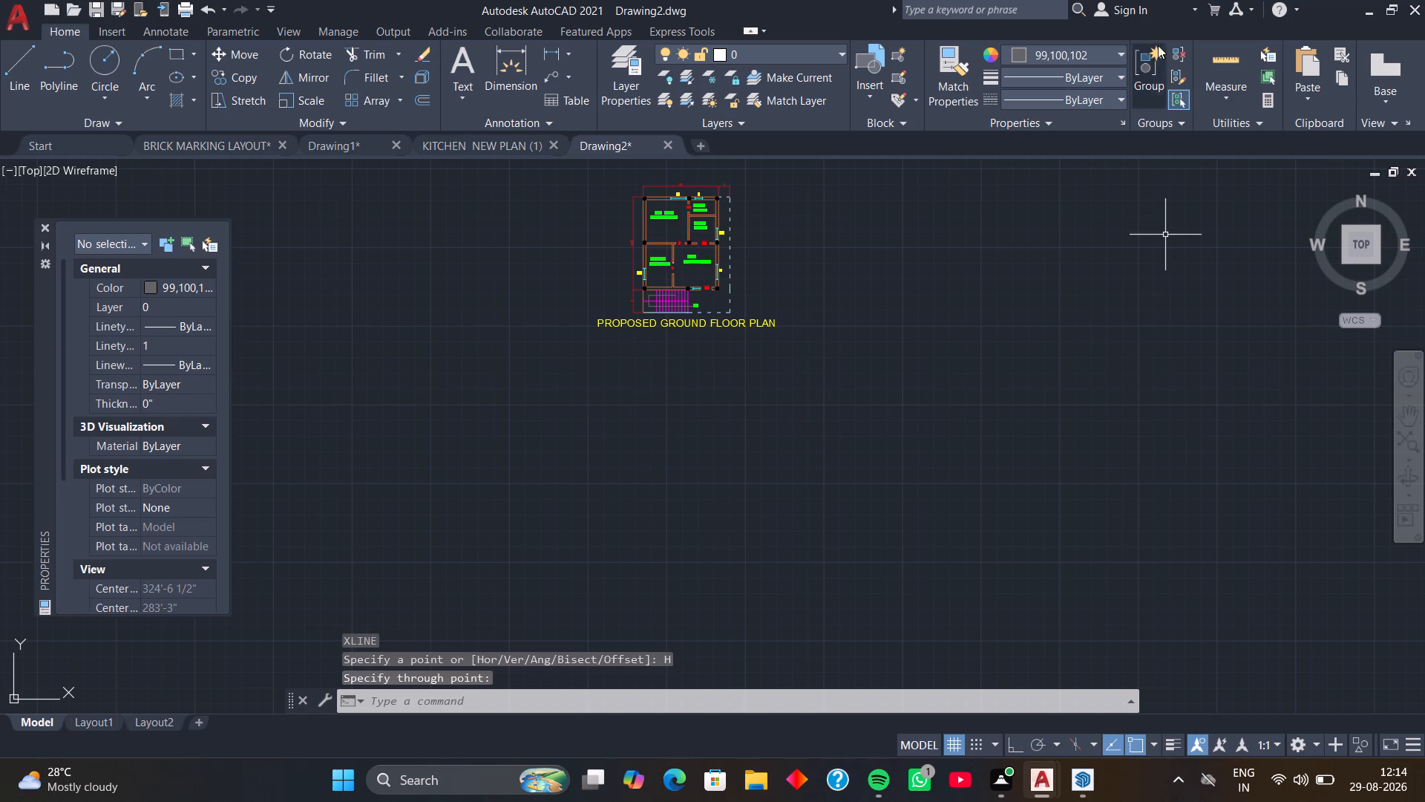
Set the current object colour to ByLayer.
left_click(1118, 54)
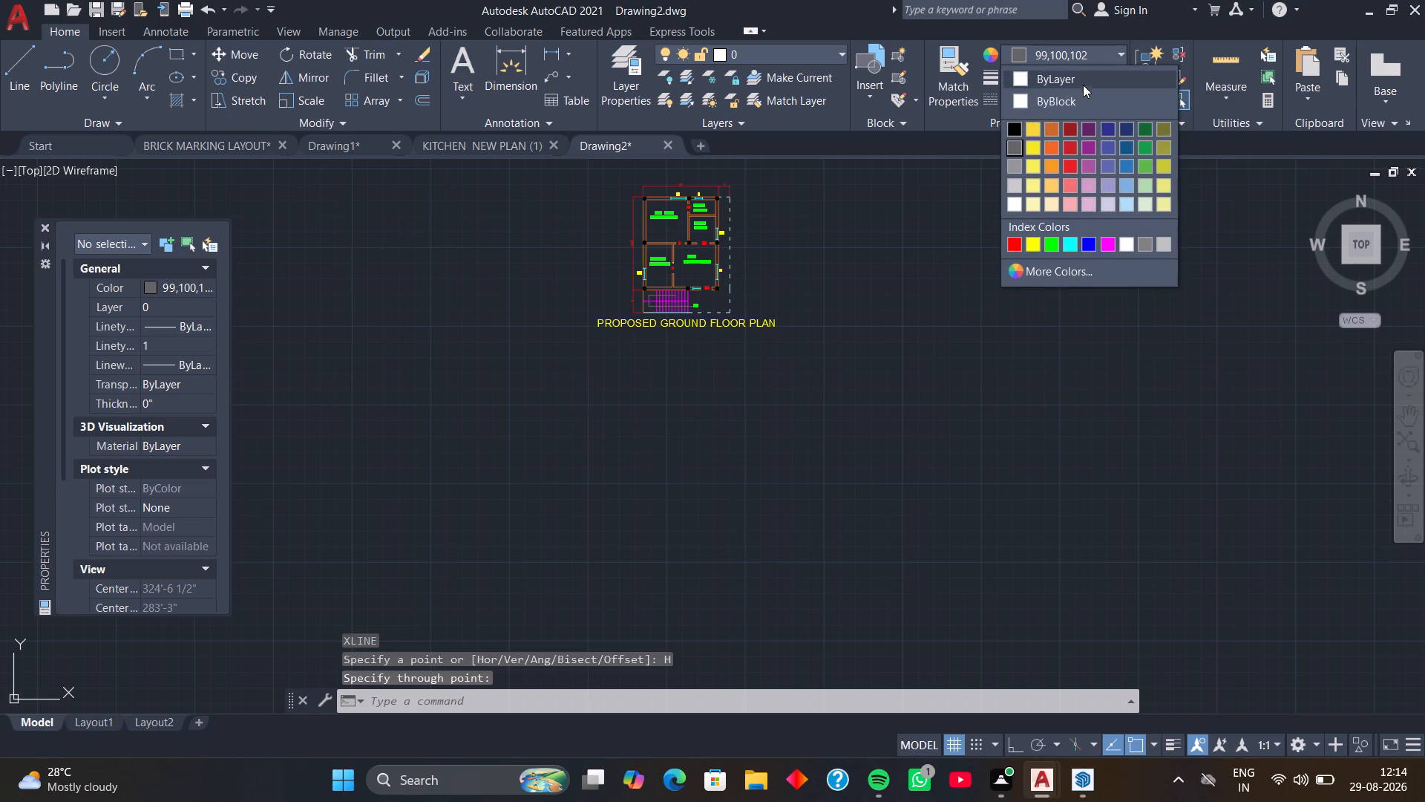
left_click(1082, 82)
Create a new layer named WALLS in the layer manager.
left_click(623, 60)
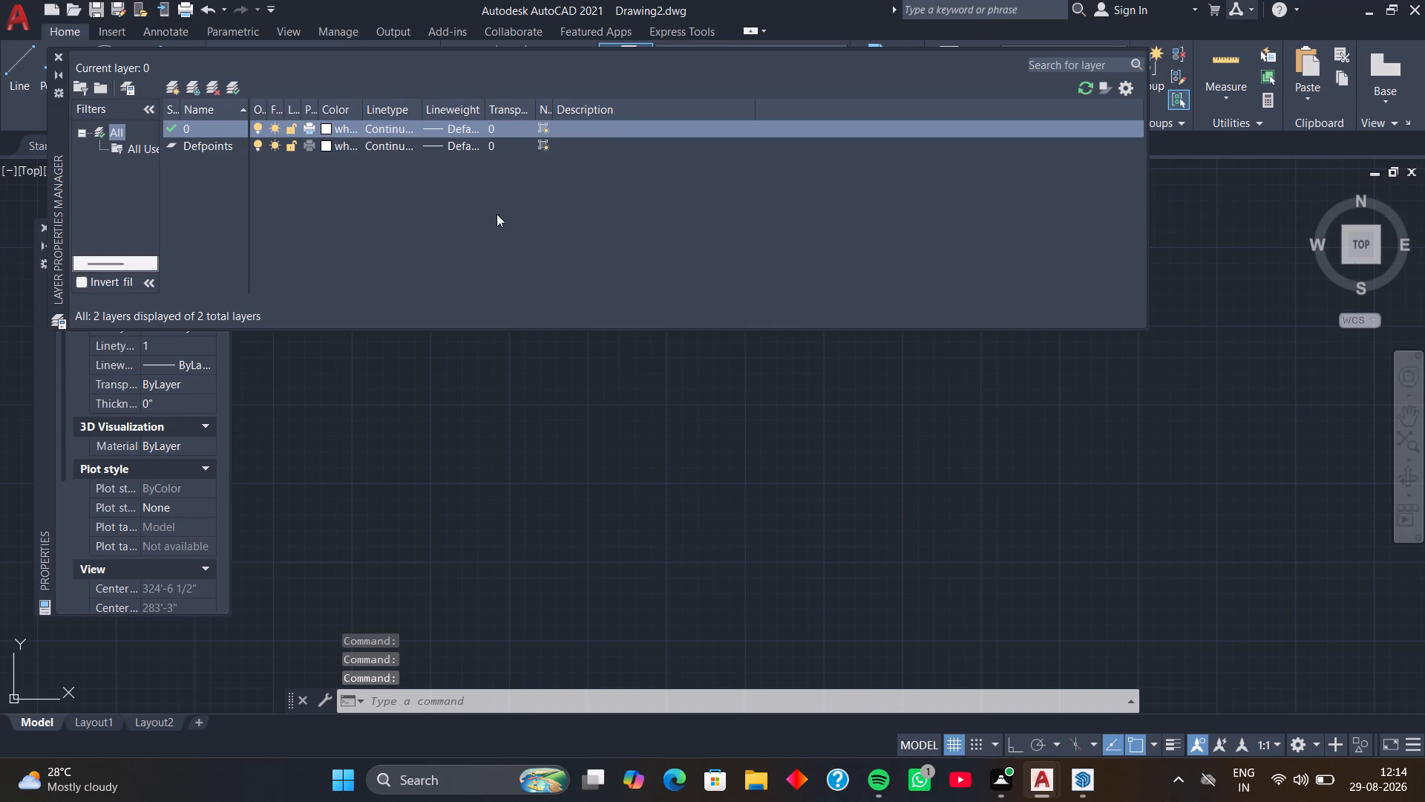
left_click(168, 88)
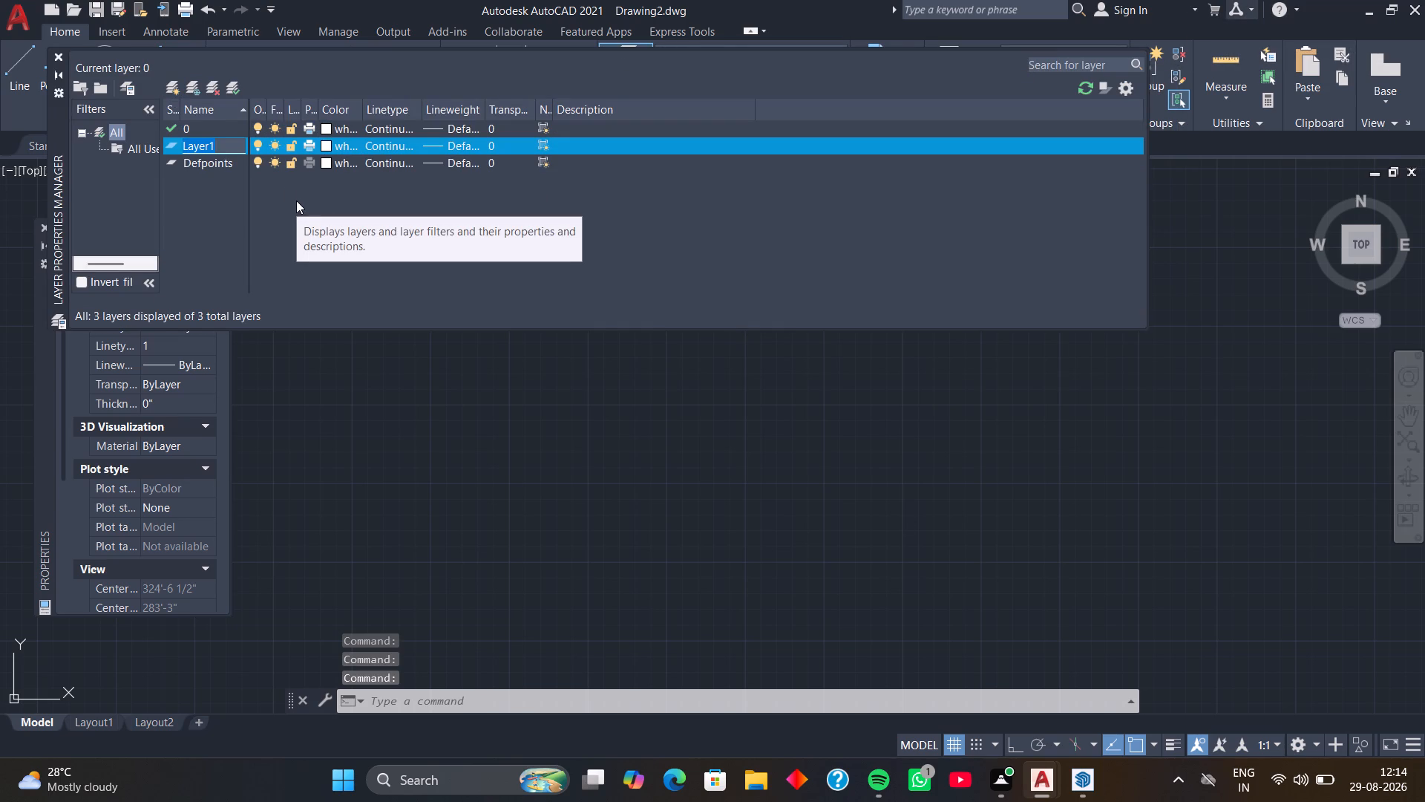
type("WA")
type("LL")
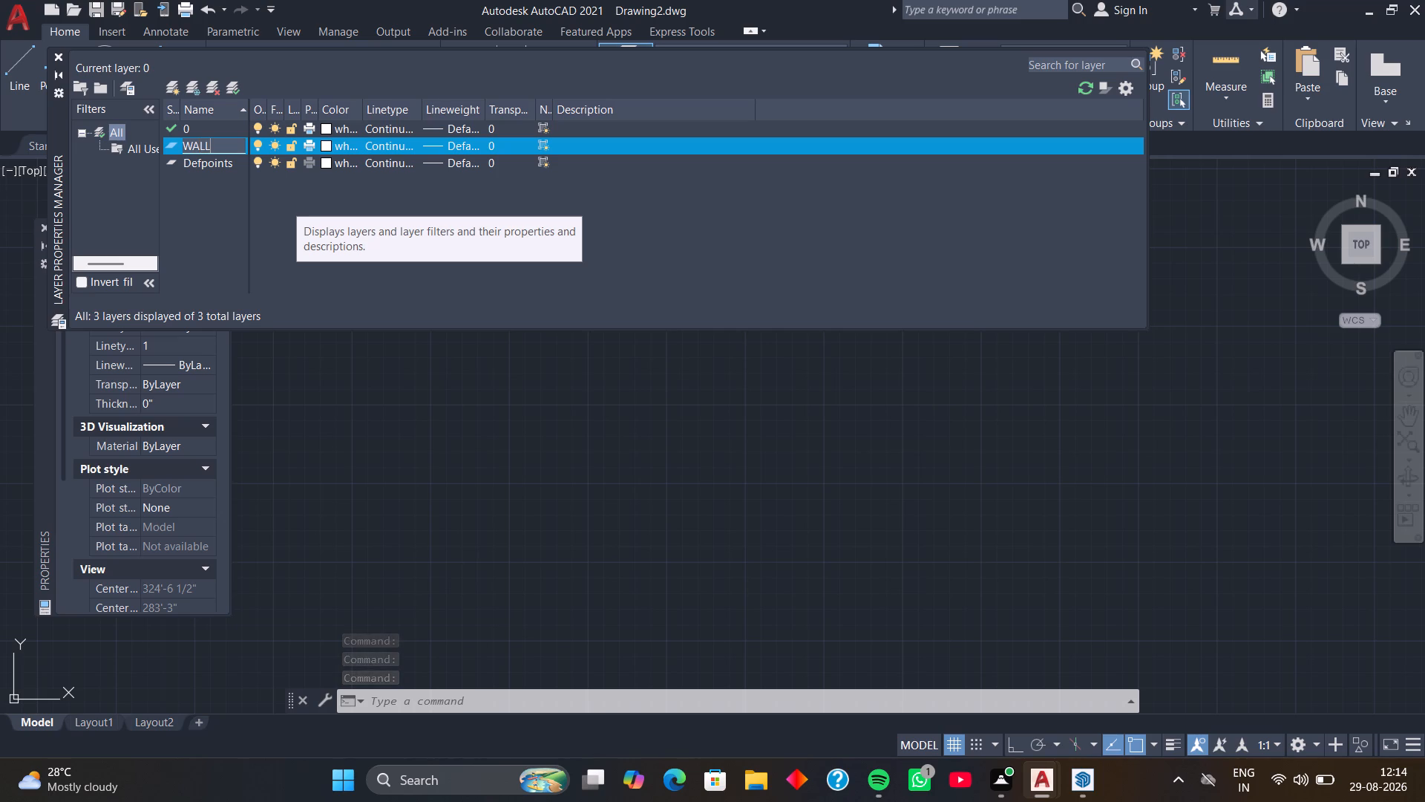
key("s")
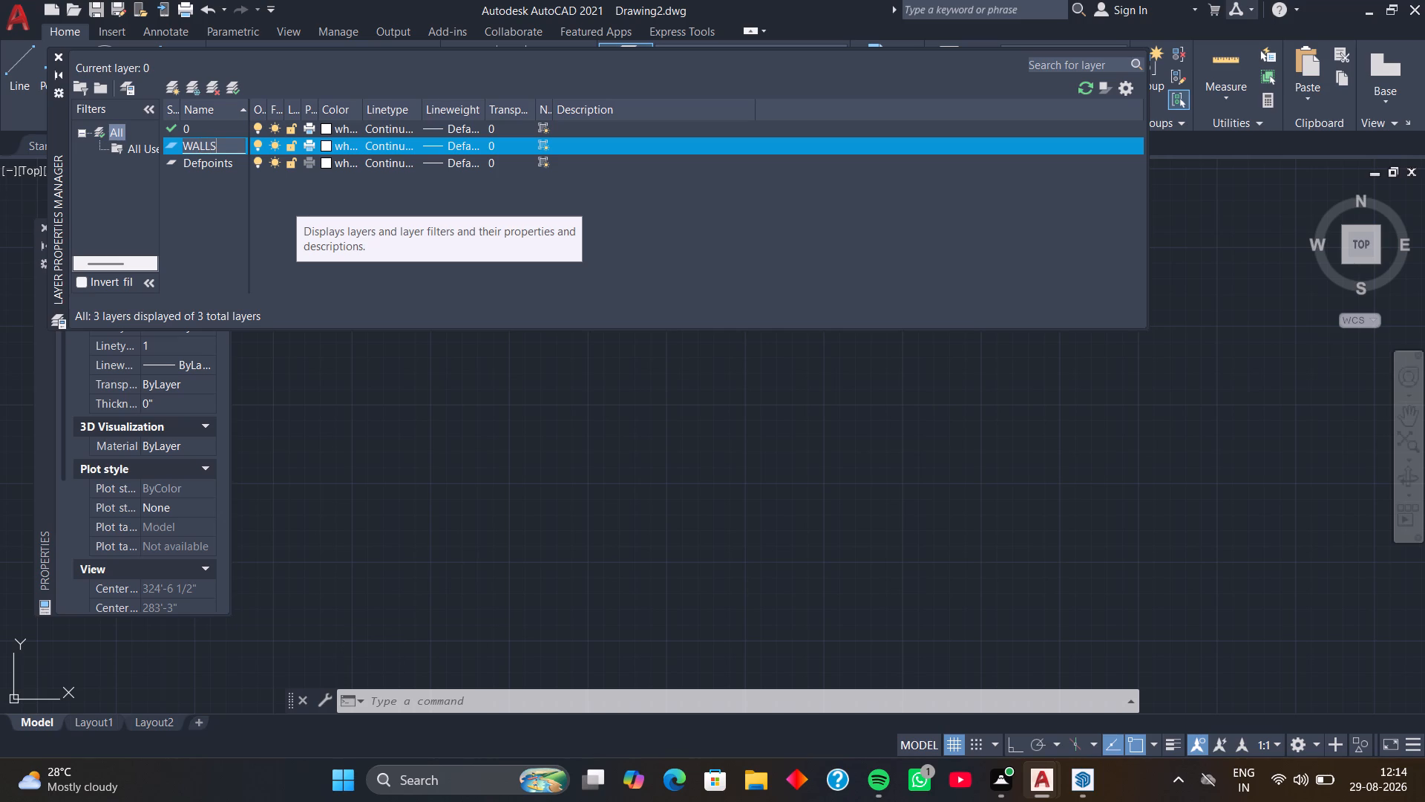
key("Return")
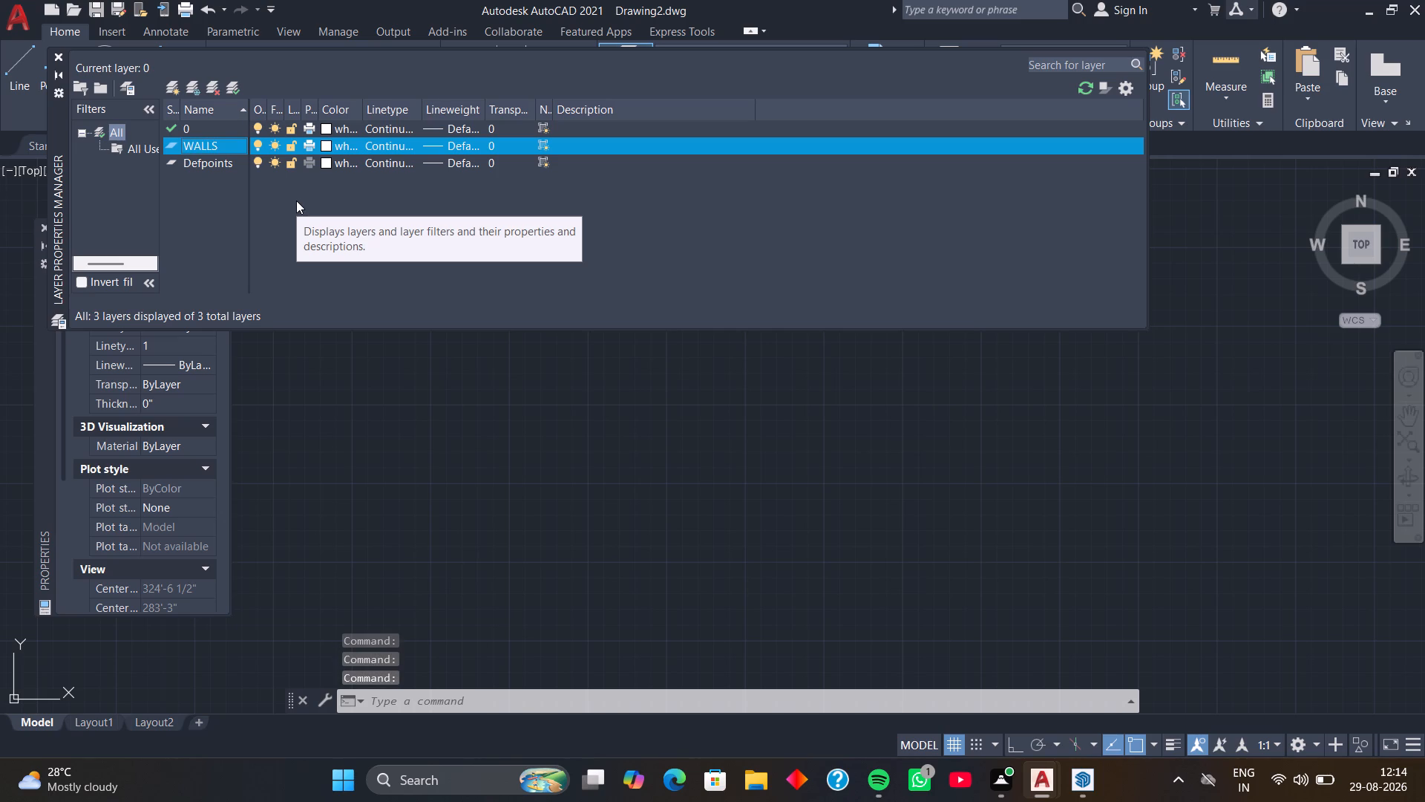
Add a second new layer named WINDOWS.
key("Return")
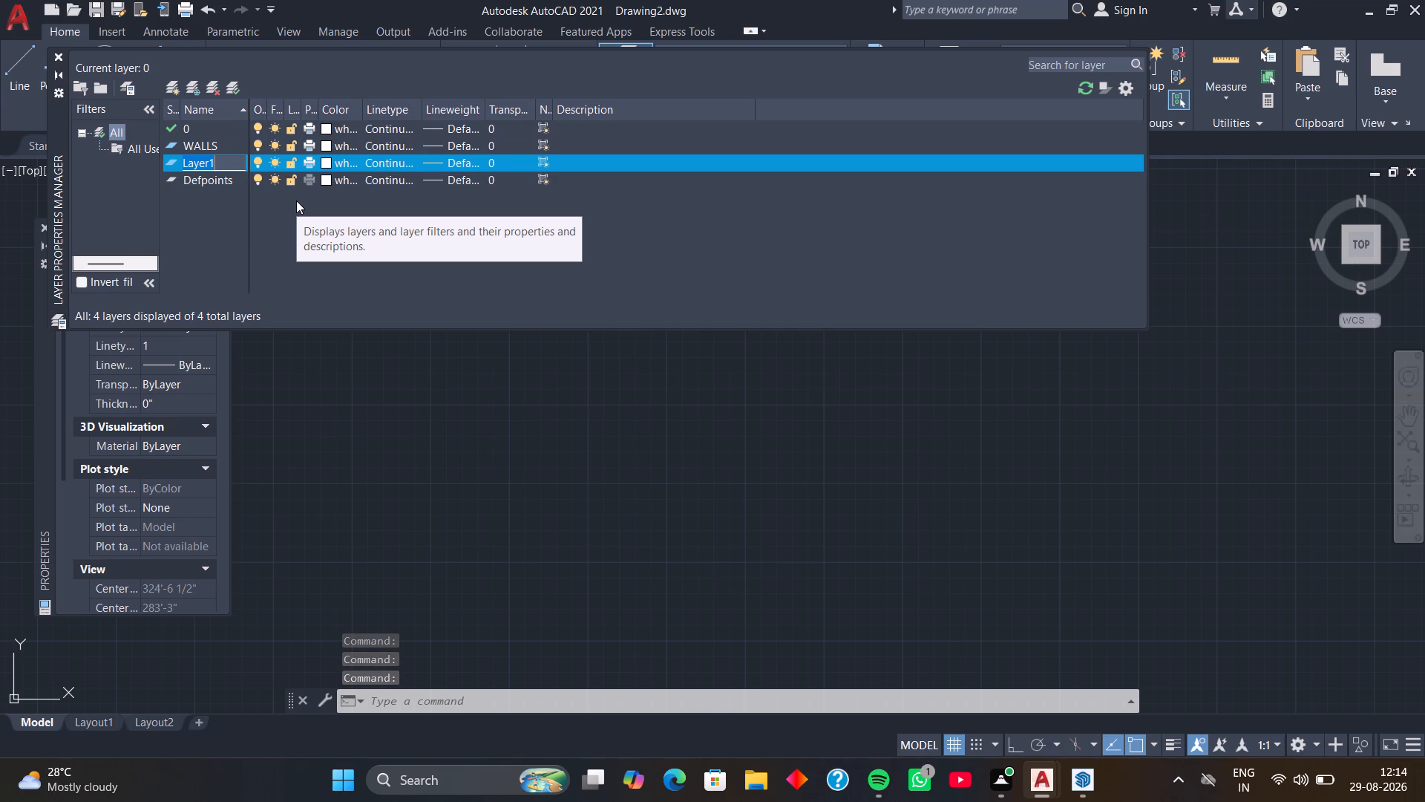
type("WI")
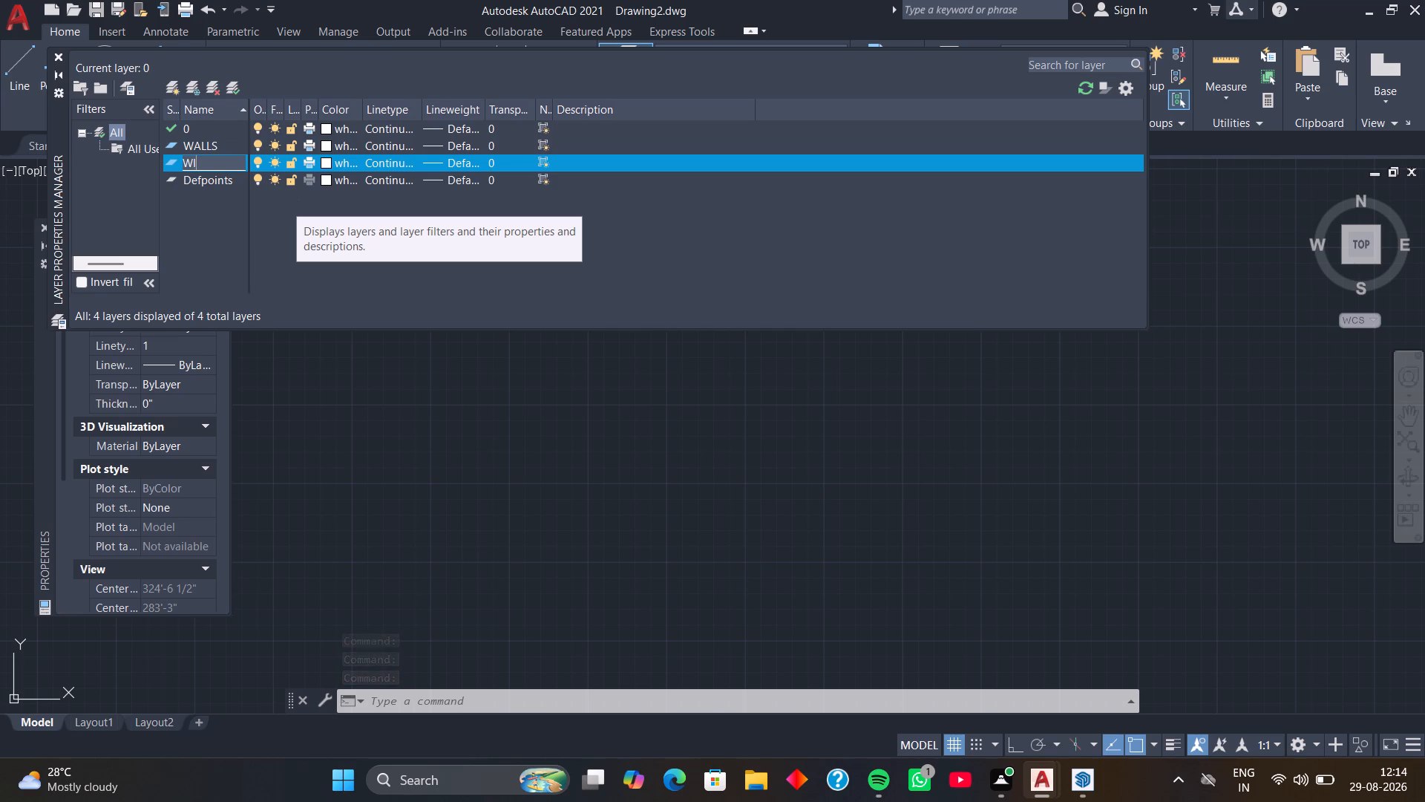
key("n")
type("DO")
key("w")
key("s")
key("Return")
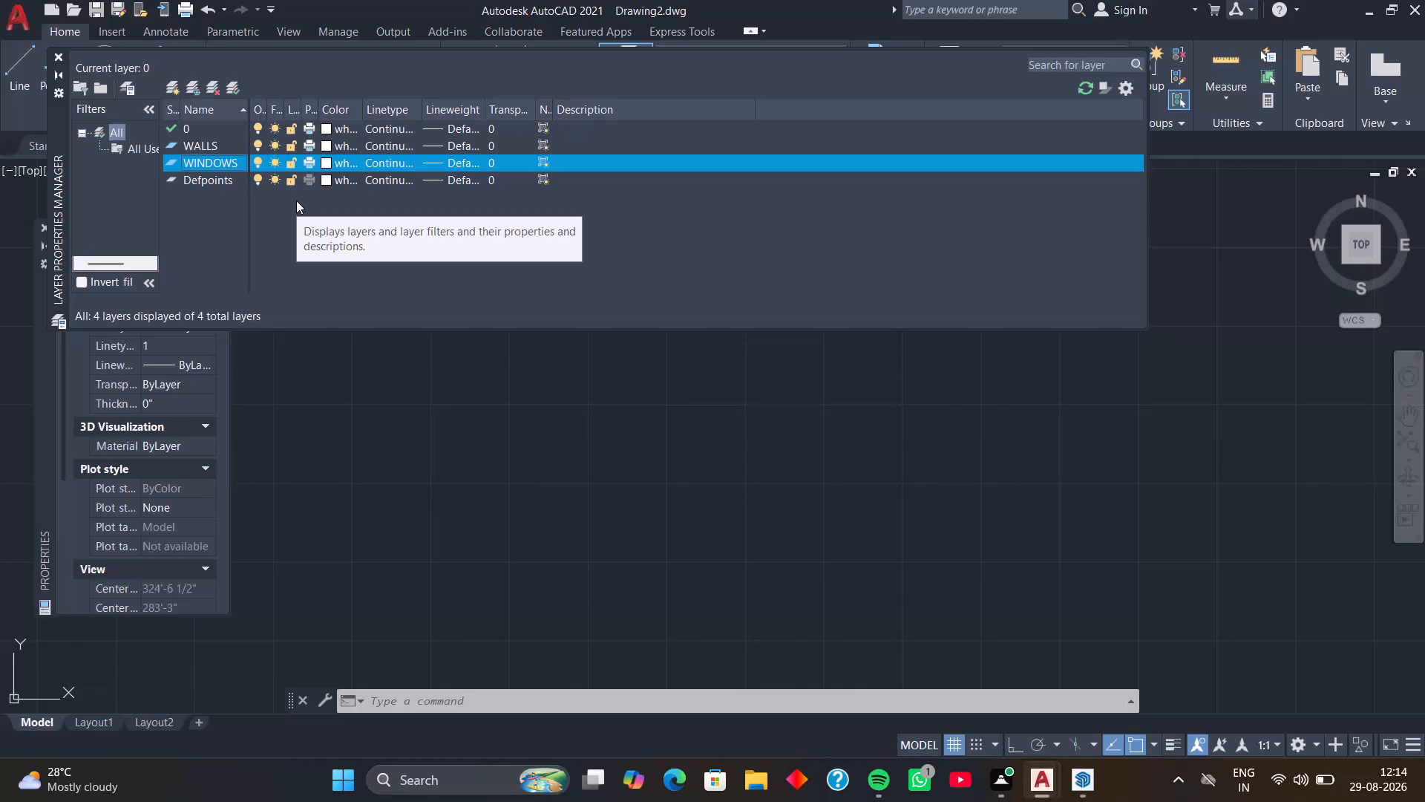
Add a new layer named DOORS to the layer list.
key("Return")
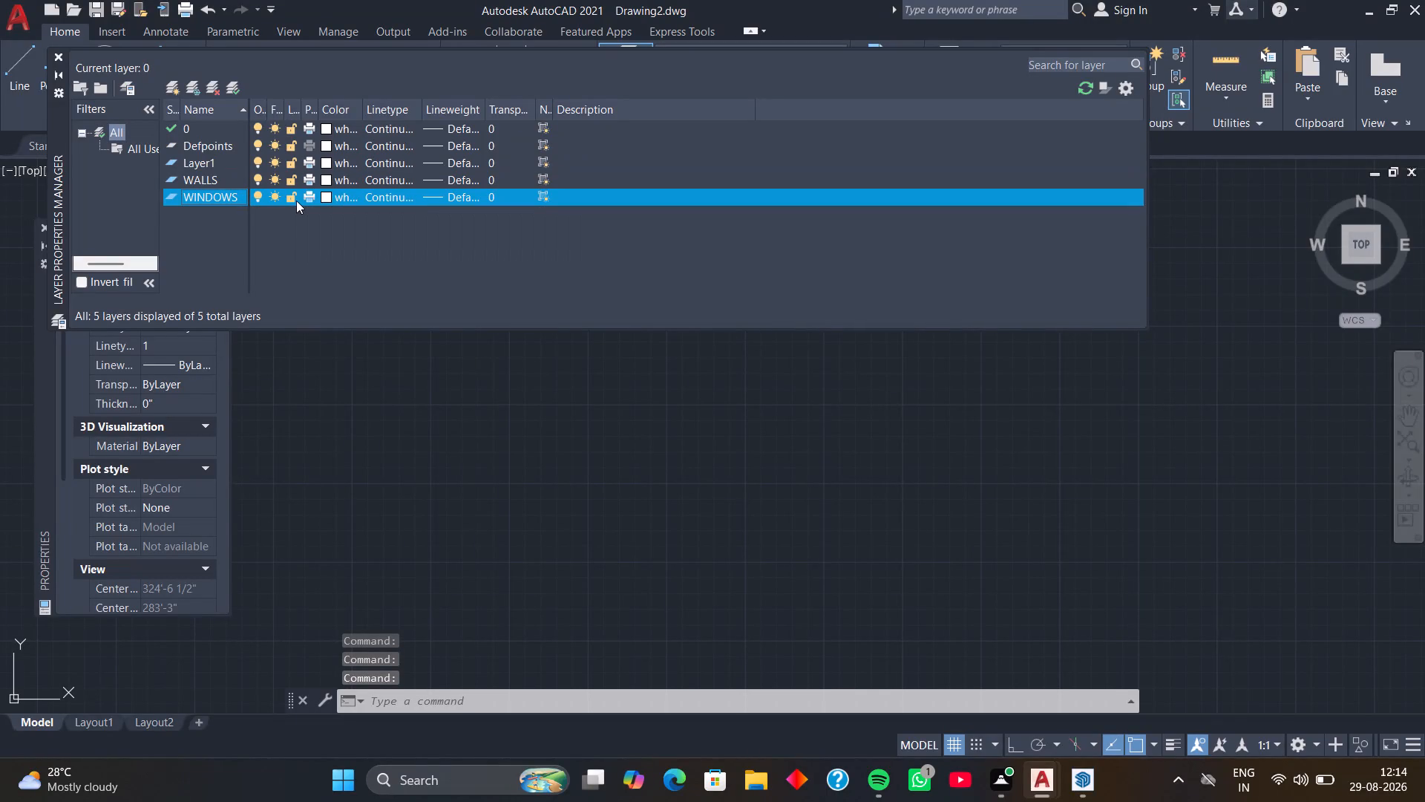
key("d")
type("OO")
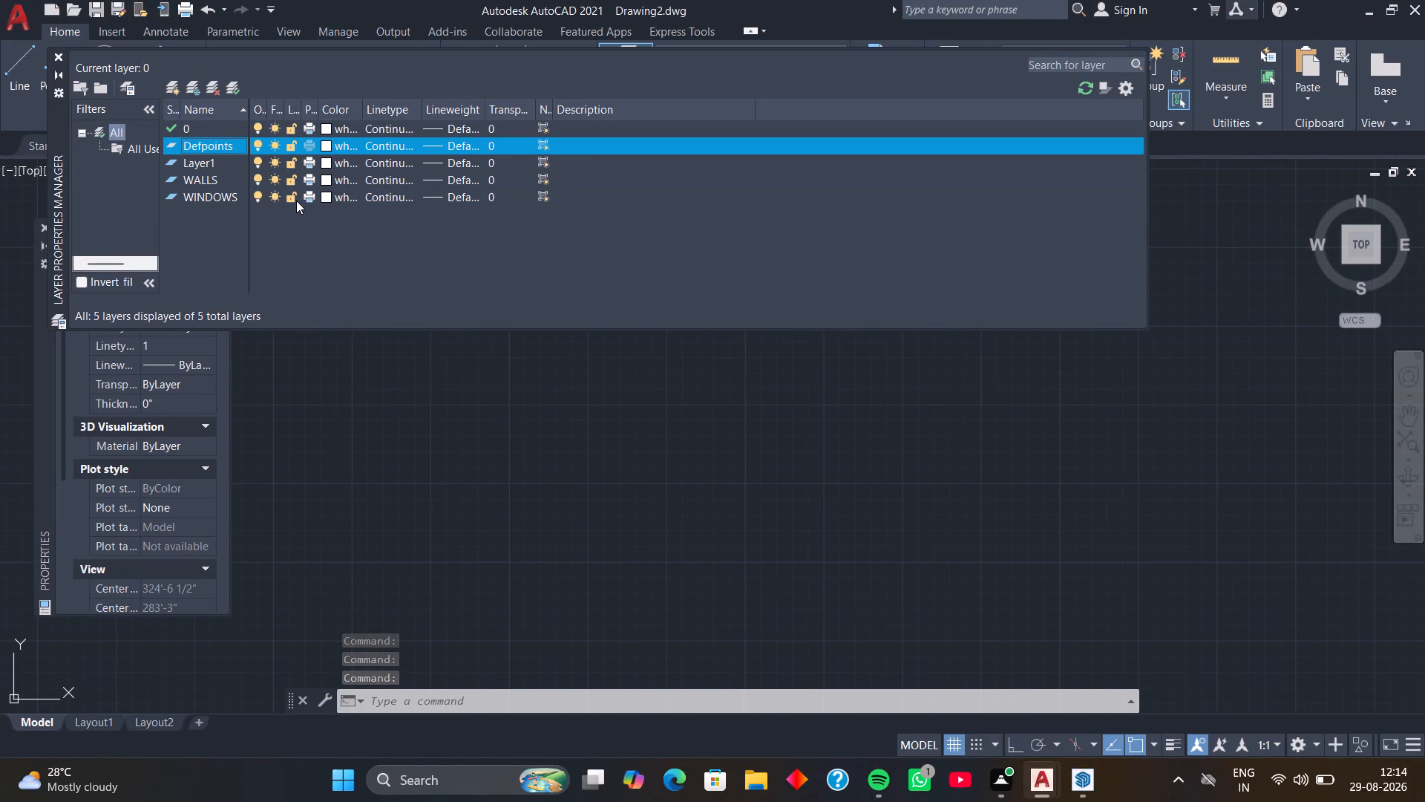
type("RS")
key("Return")
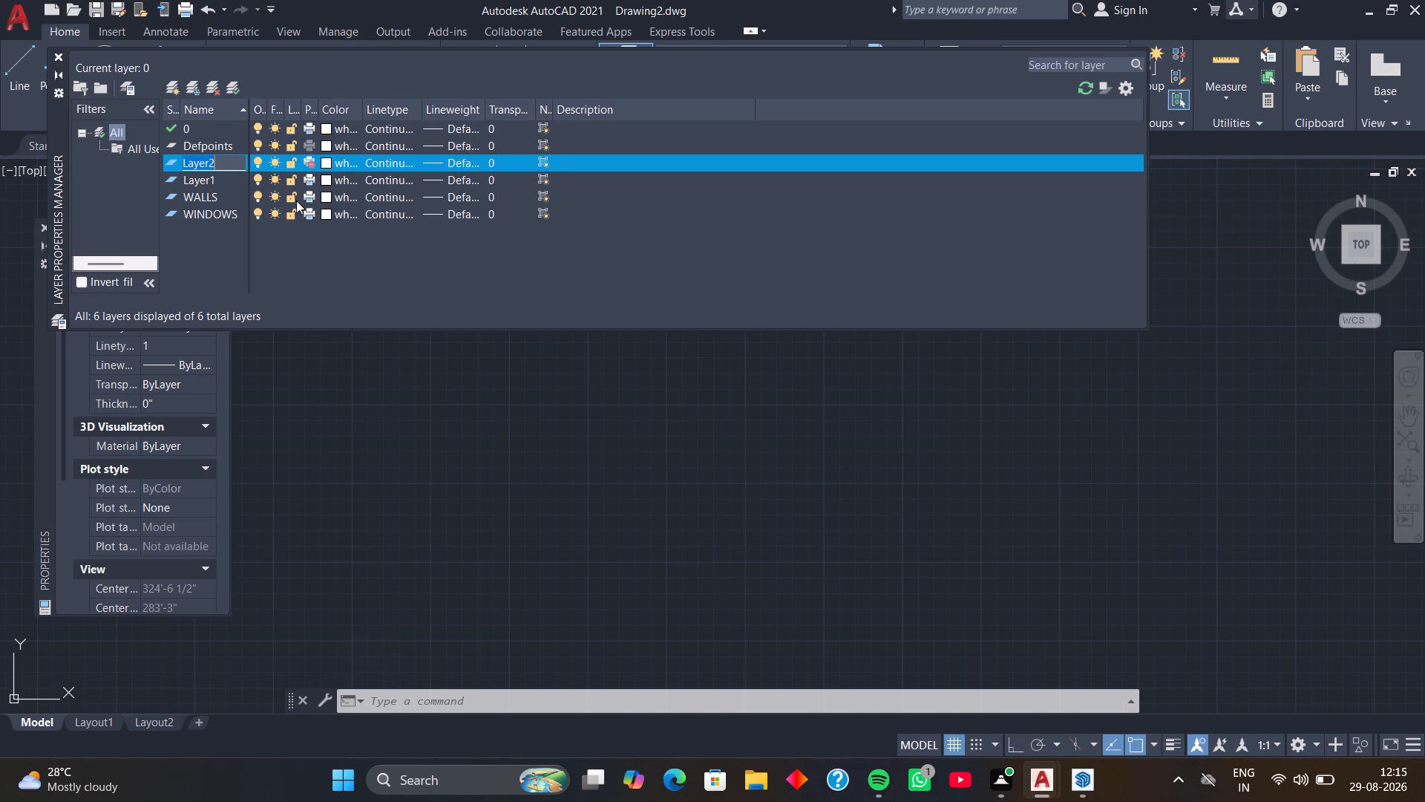
type("DOO")
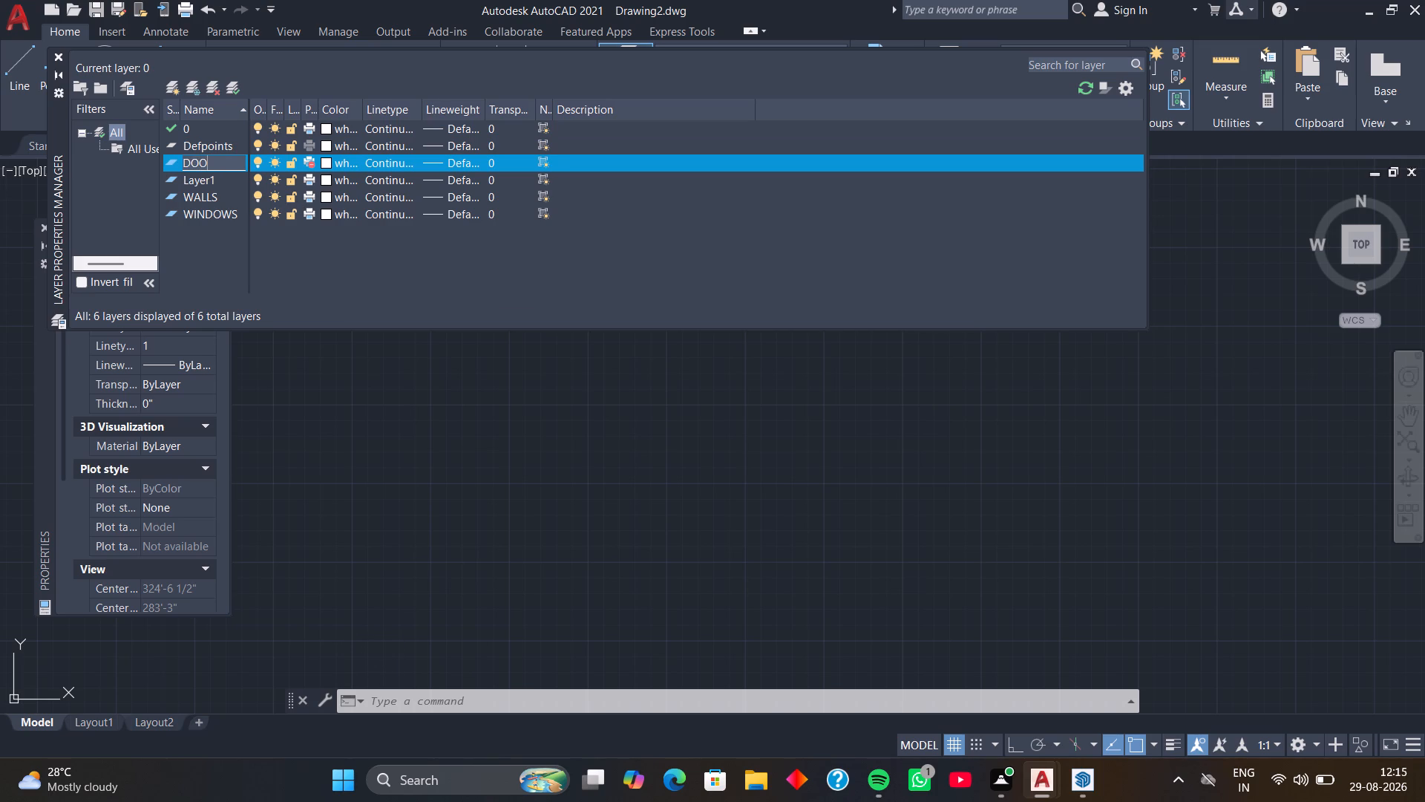
type("RS")
key("Return")
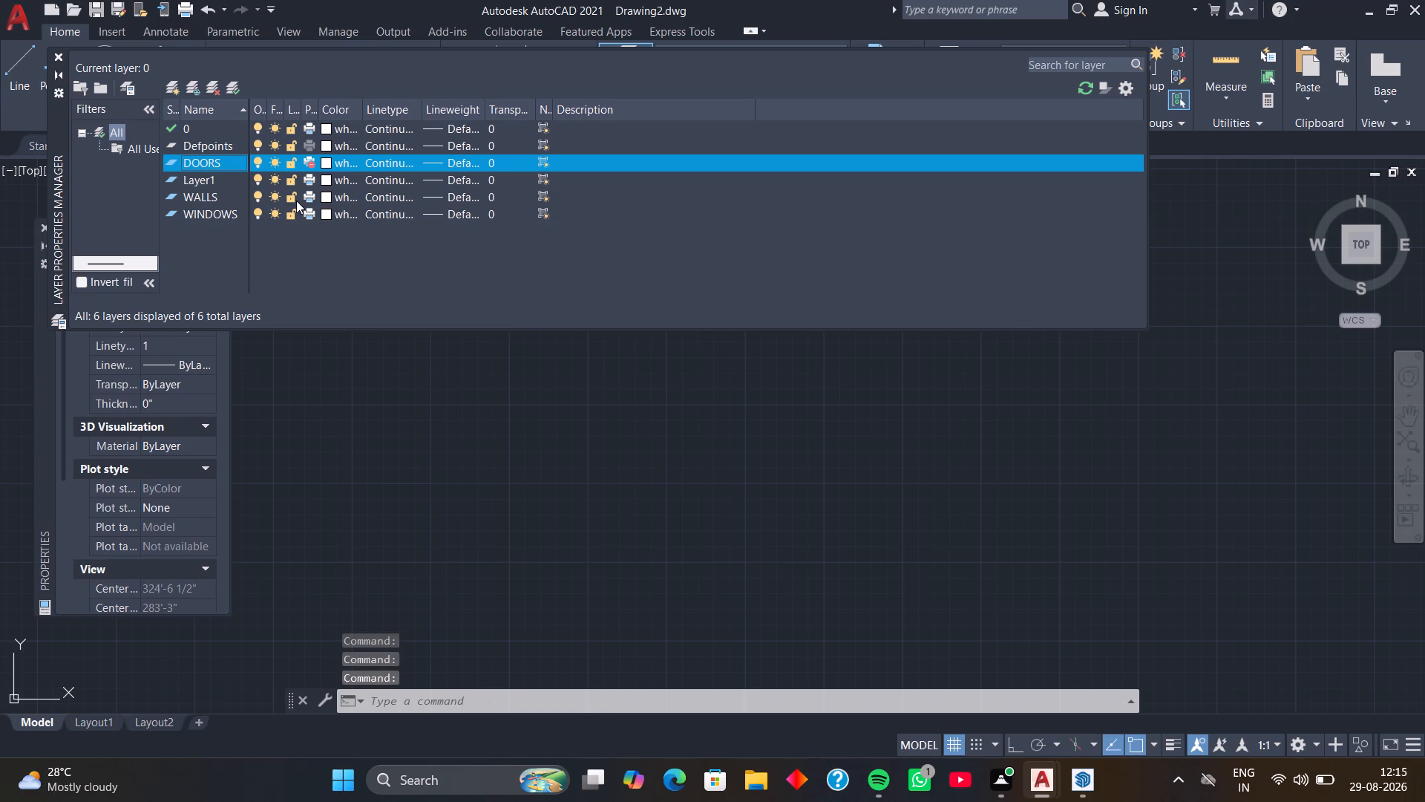
Rename the placeholder layer Layer1 as DETAILING OF ROOMS.
left_click(225, 180)
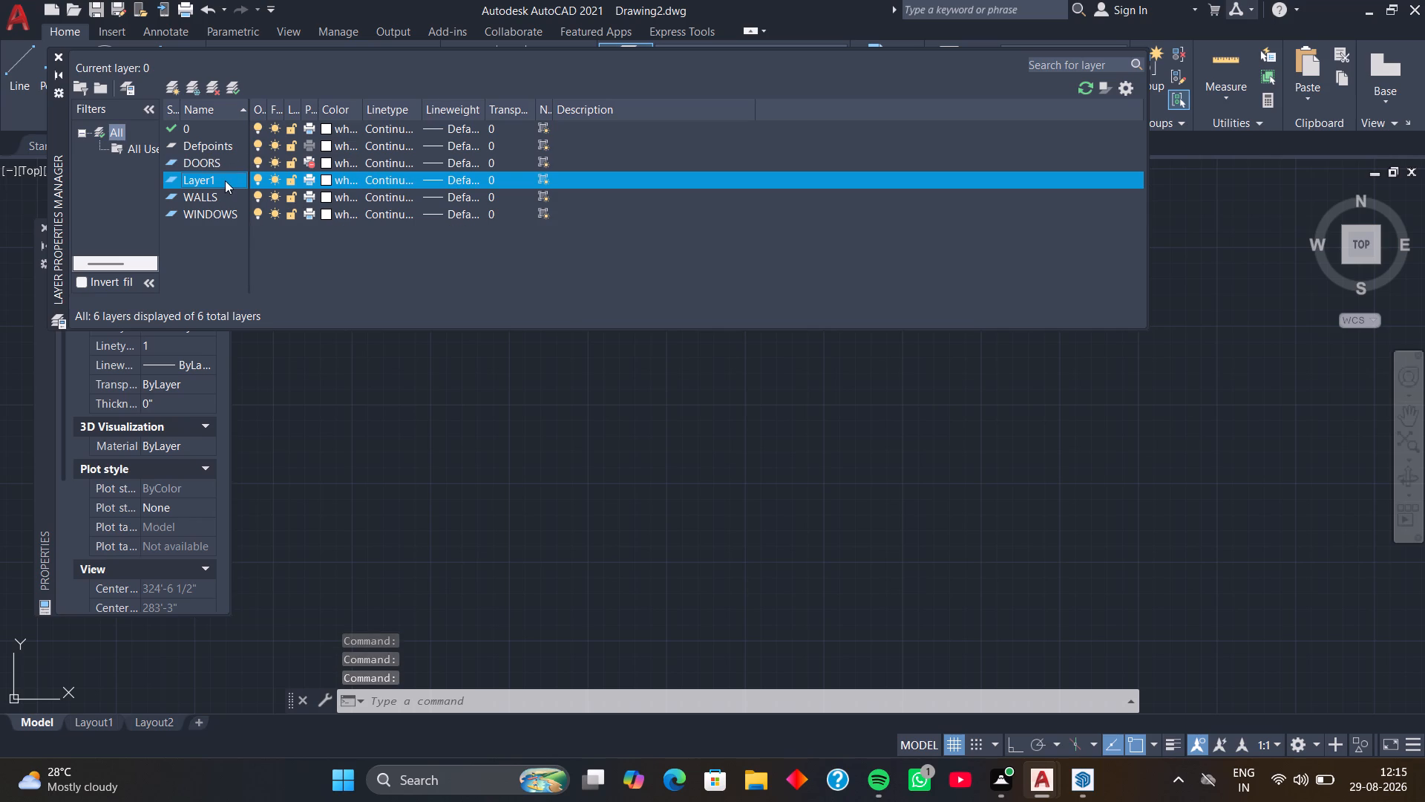
left_click(225, 180)
left_click(225, 180)
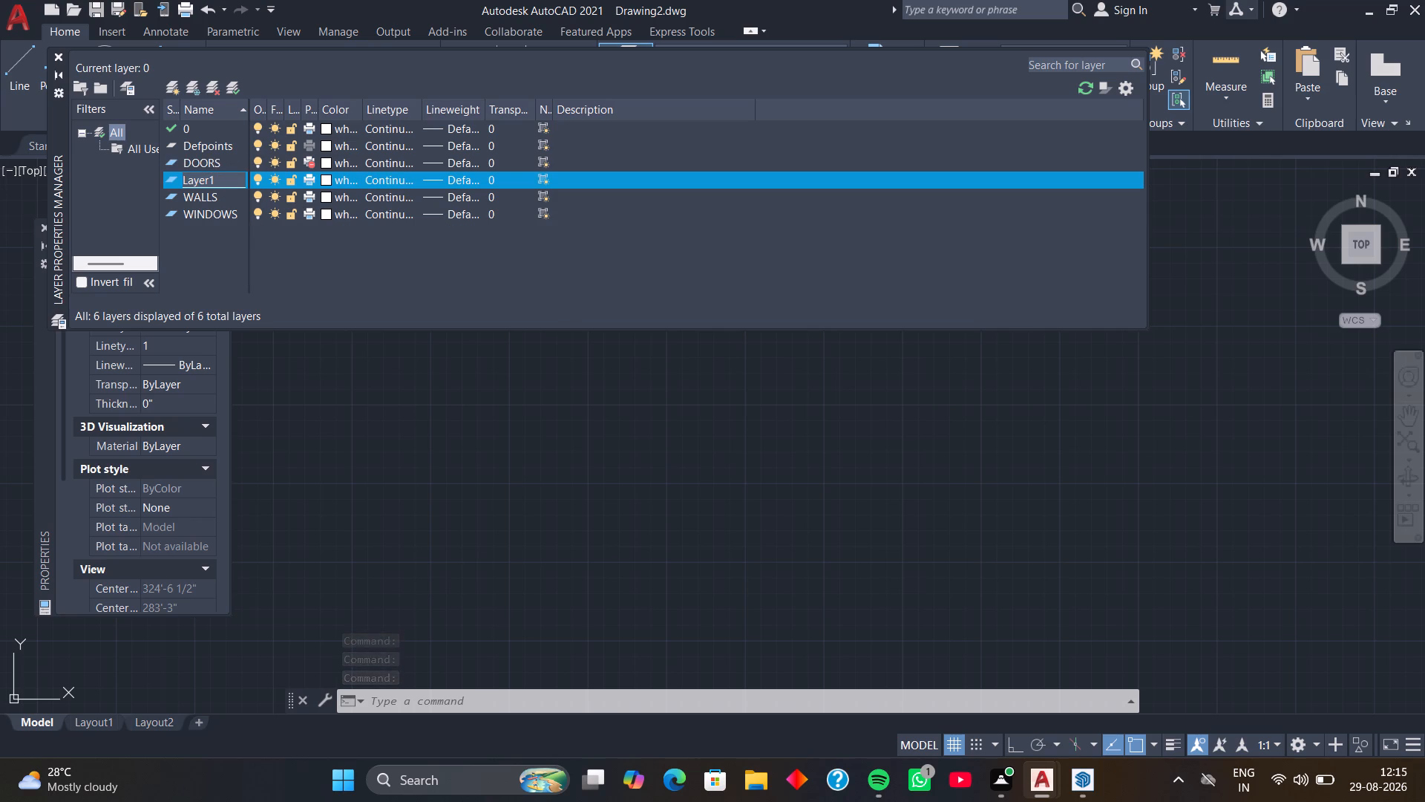
key("BackSpace")
key("BackSpace")
key("BackSpace")
key("BackSpace")
key("BackSpace")
key("BackSpace")
key("BackSpace")
key("BackSpace")
key("BackSpace")
key("BackSpace")
key("BackSpace")
key("BackSpace")
key("BackSpace")
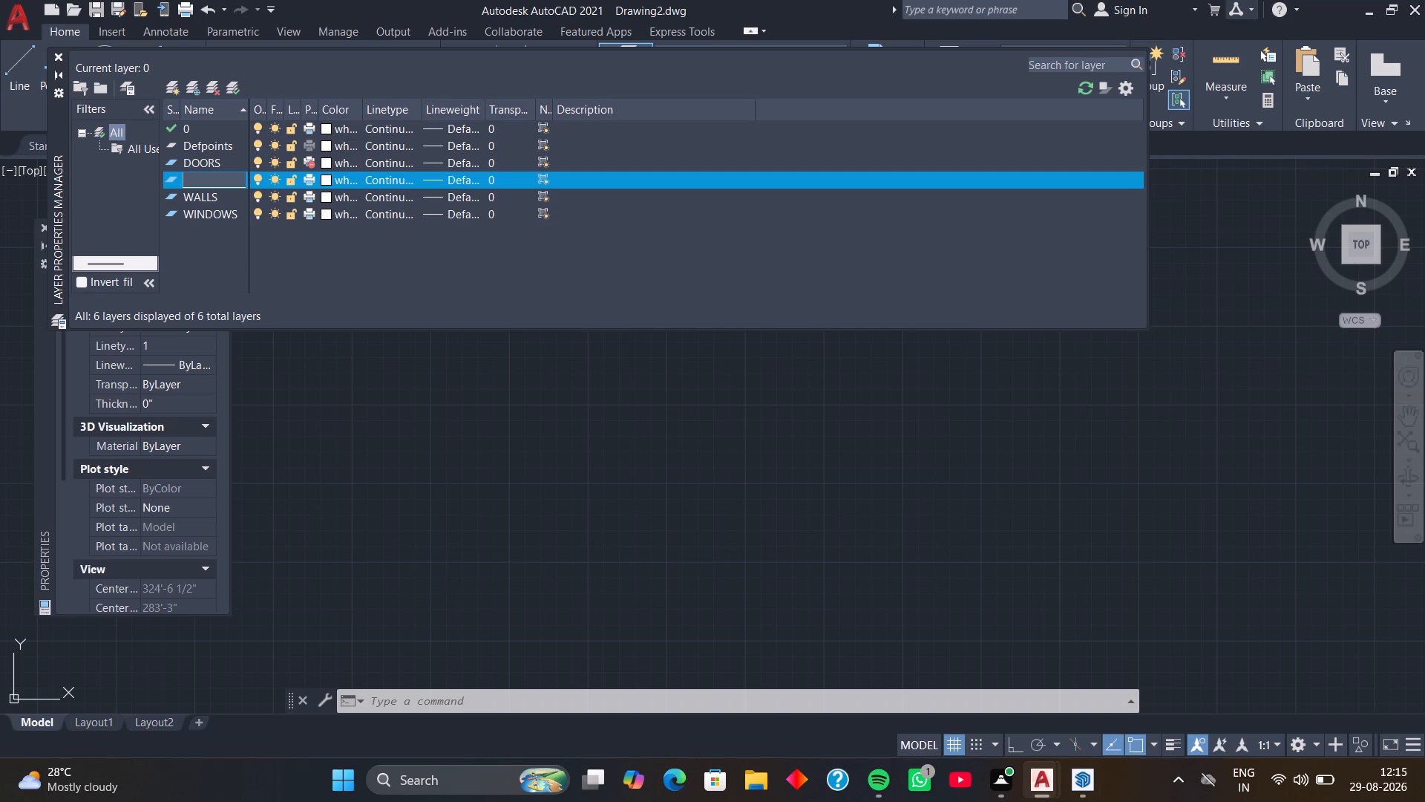
type("DETA")
type("ILING")
key("space")
key("o")
type("F ROOM")
key("s")
key("Return")
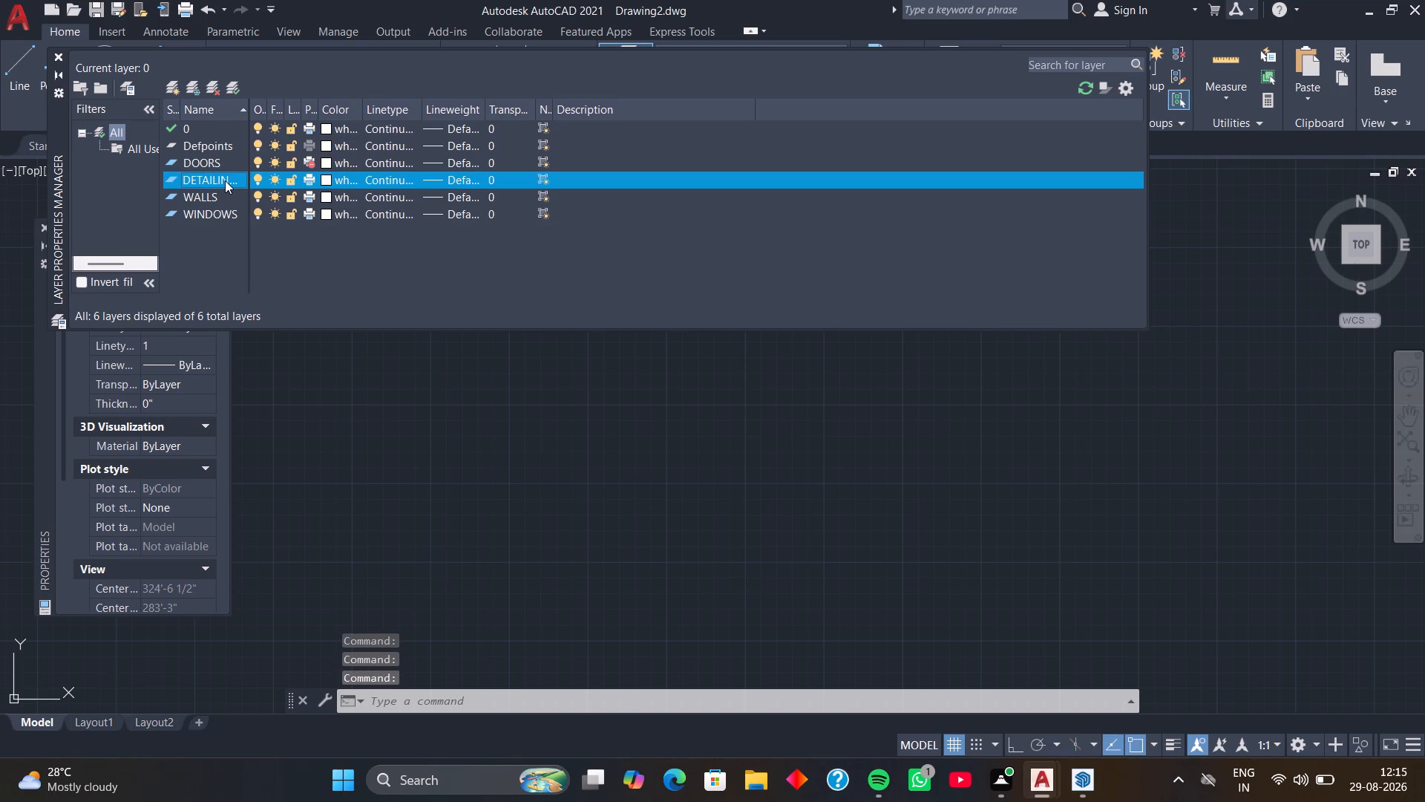
Add a new layer named STAIRS to the layer list.
key("Return")
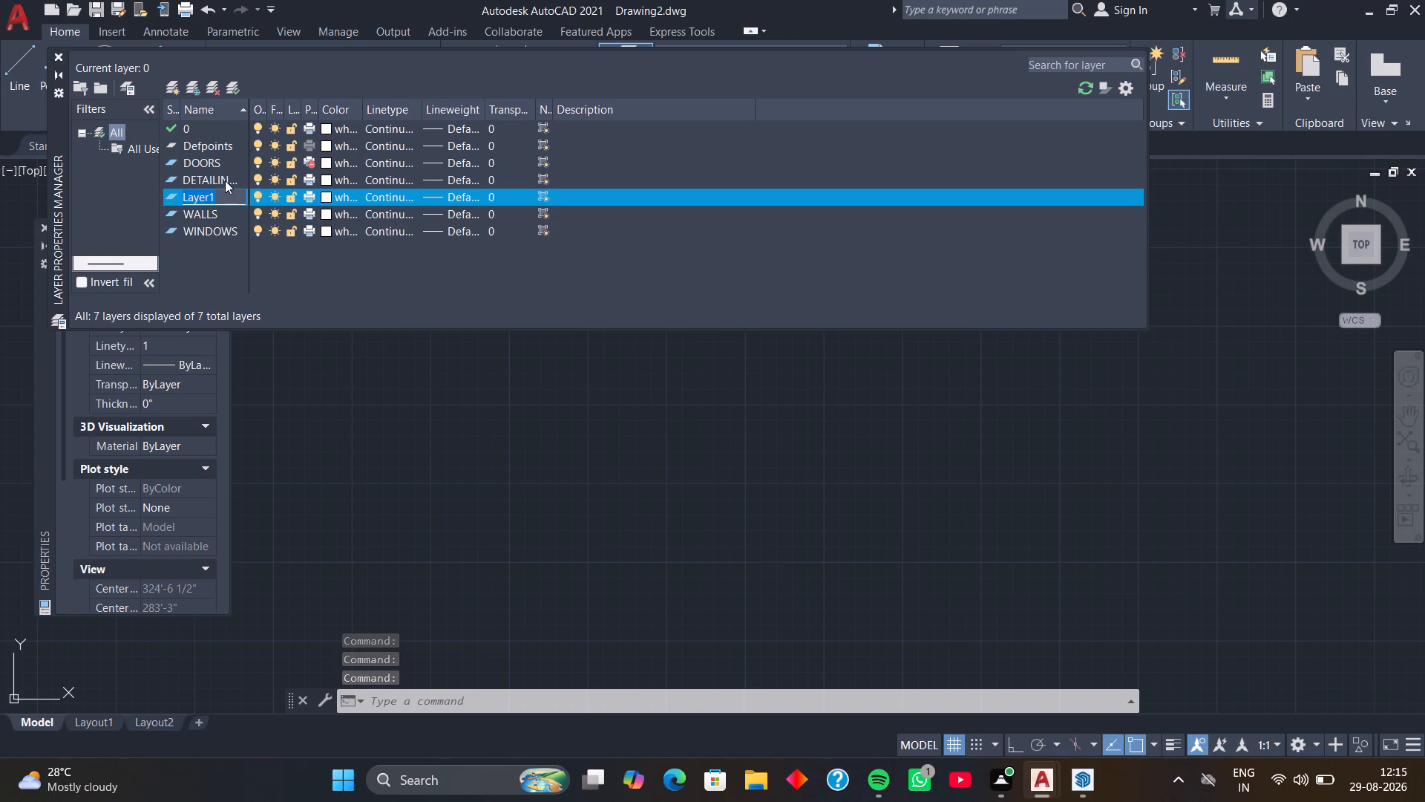
type("STAI")
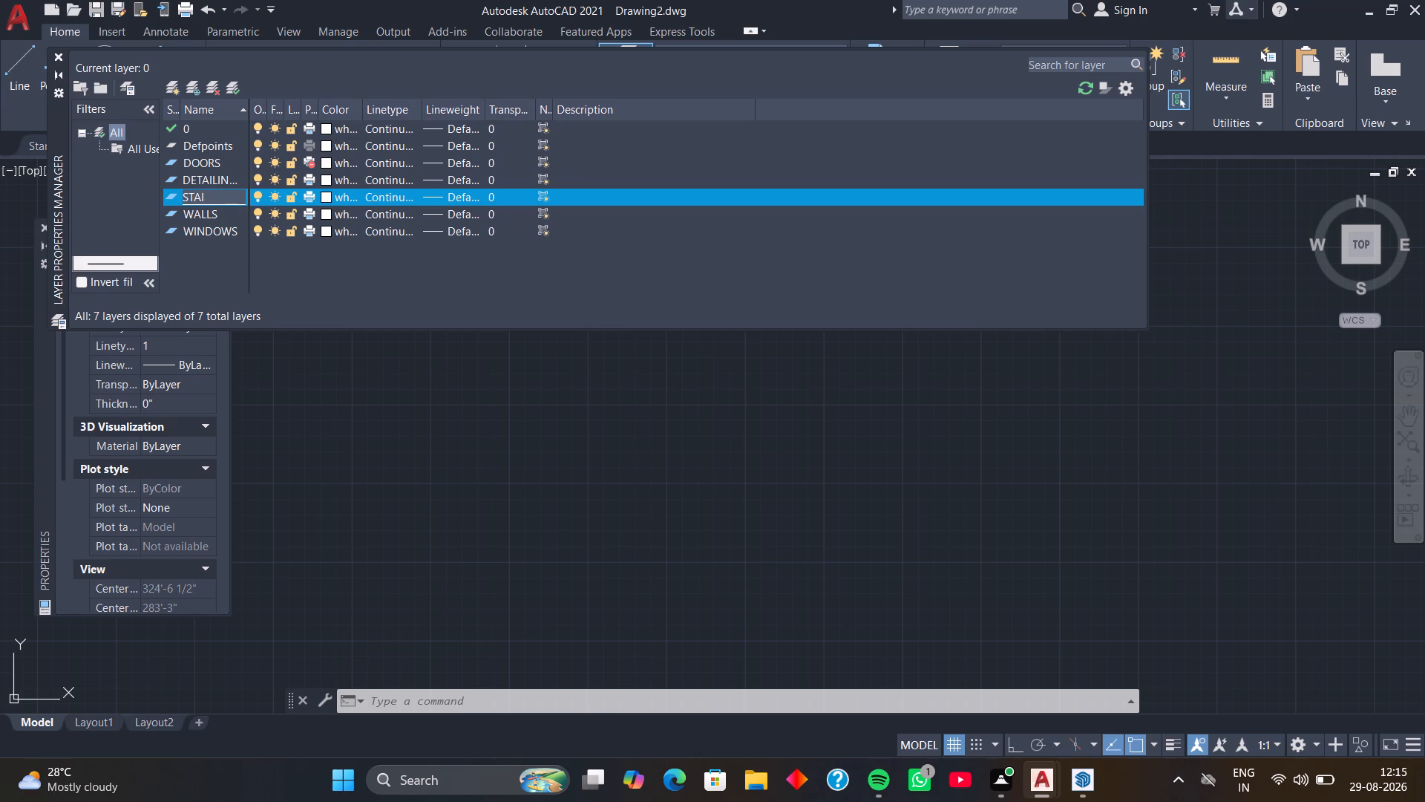
type("RS")
key("Return")
Add another new layer, make it the current layer and name it DIMENSIONS.
key("Return")
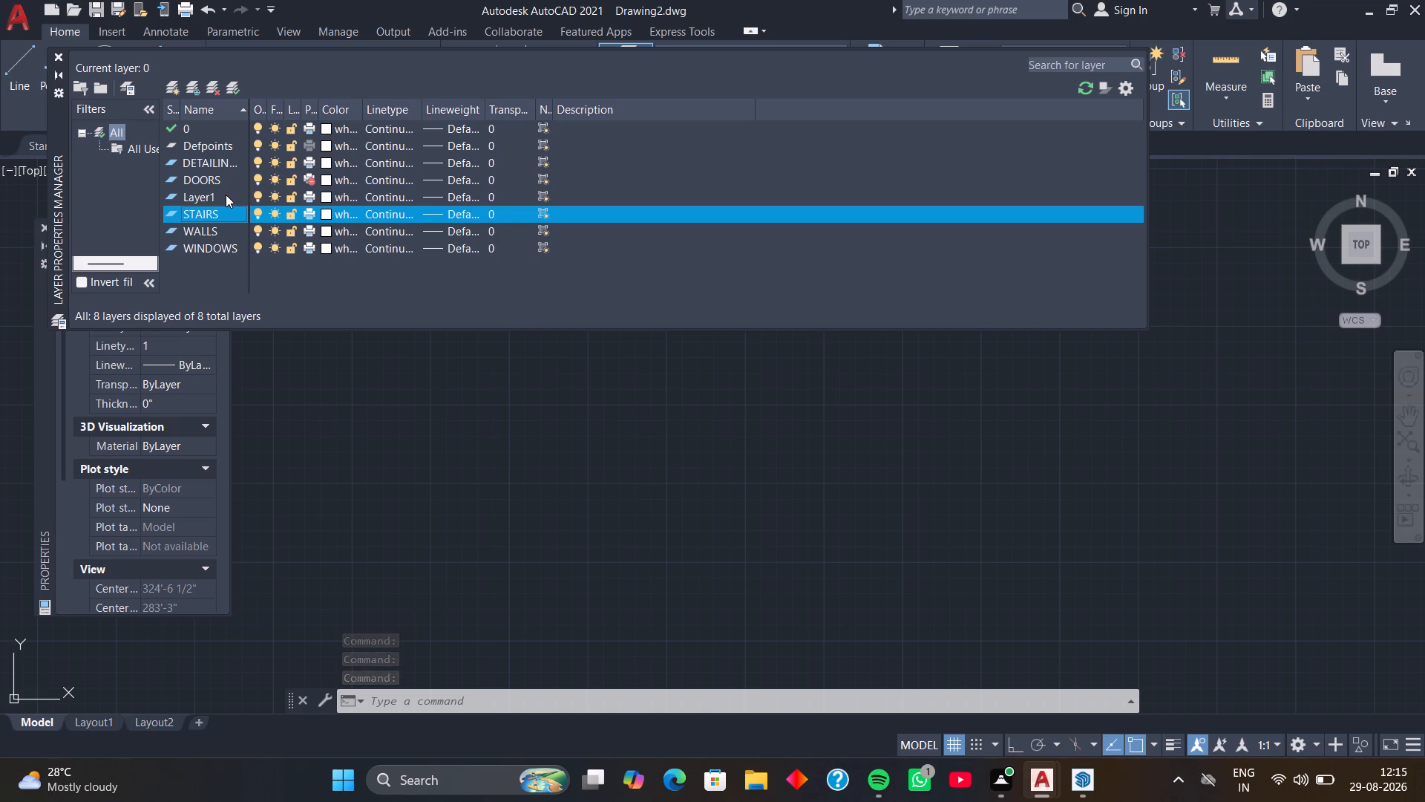
left_click(226, 192)
double_click(226, 192)
left_click(226, 192)
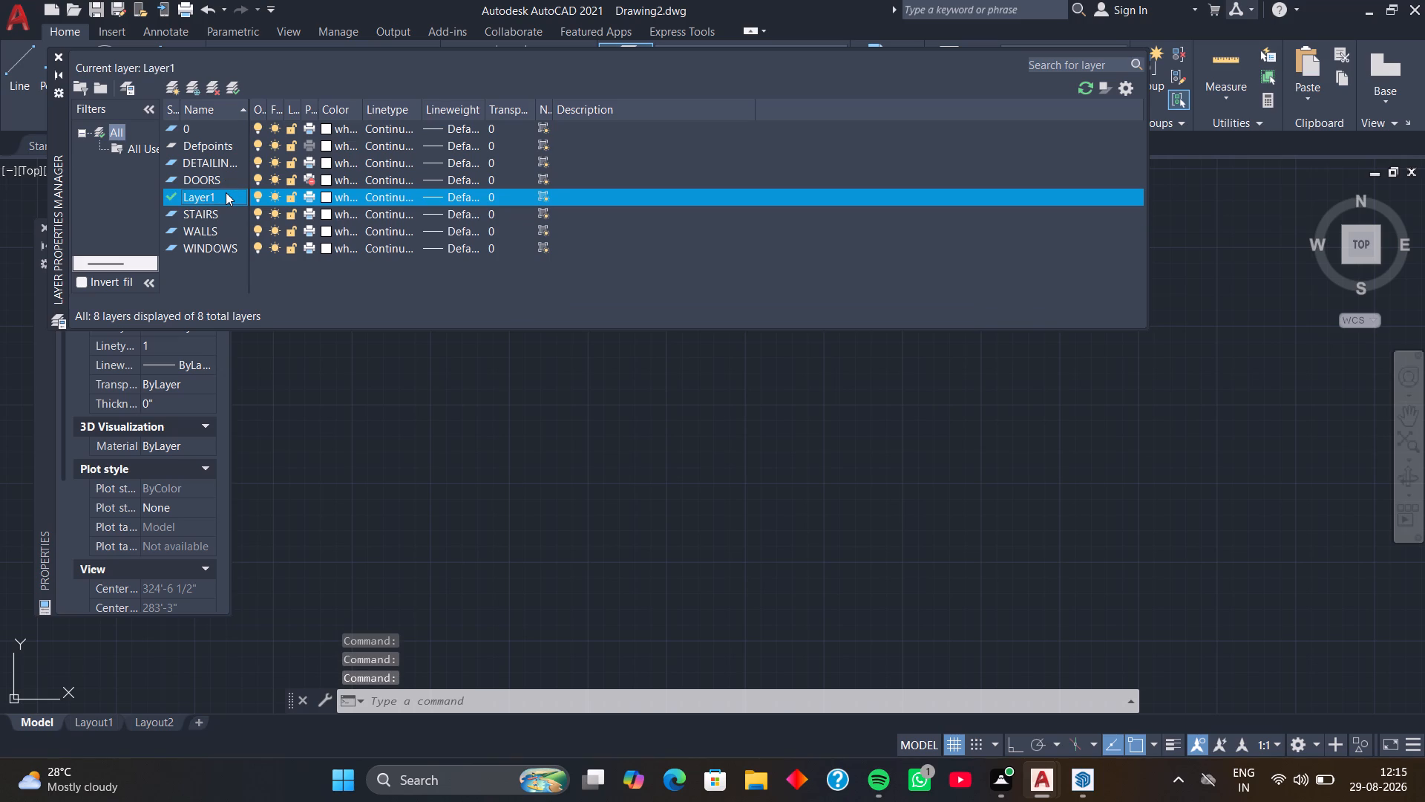
left_click(229, 195)
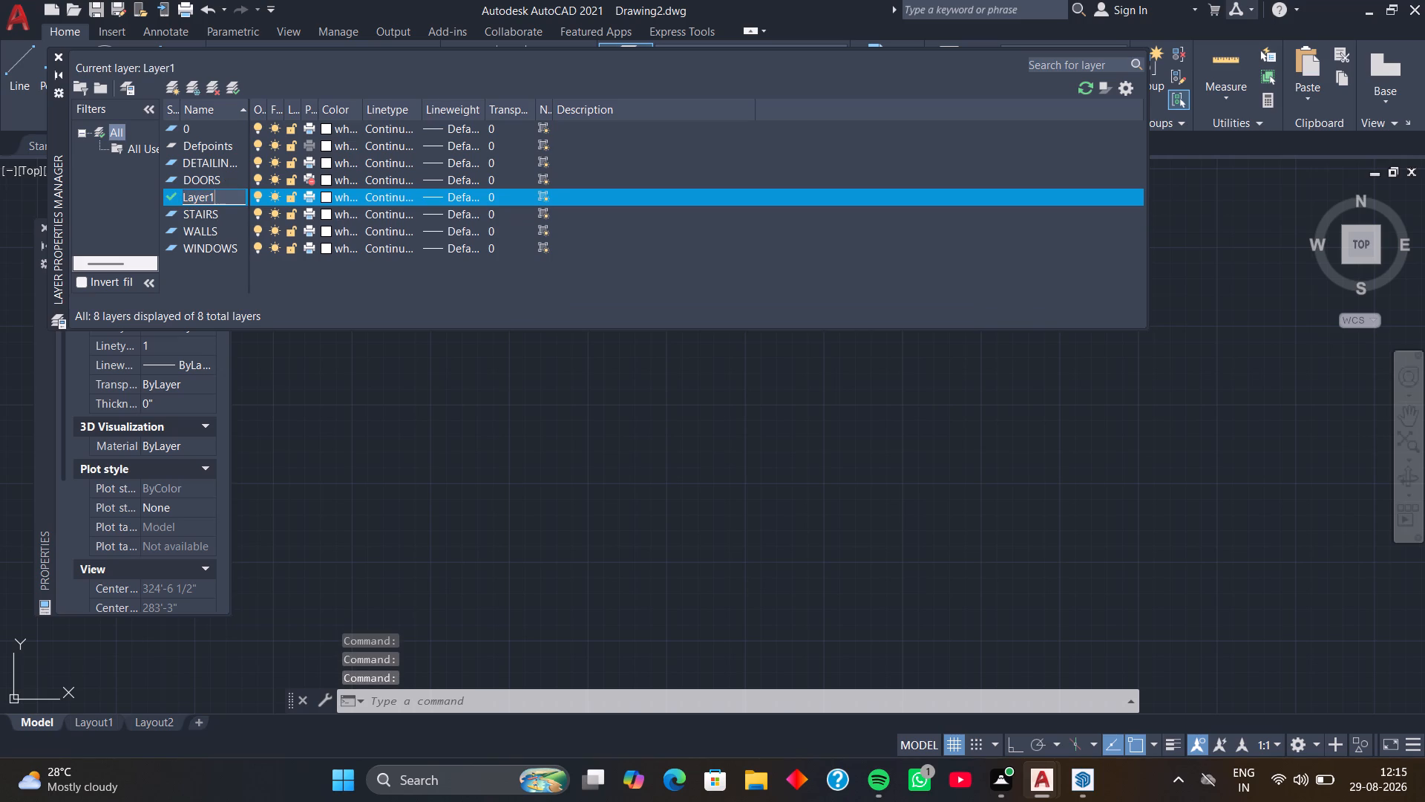
key("BackSpace")
key("BackSpace")
key("BackSpace")
key("BackSpace")
key("BackSpace")
key("BackSpace")
key("BackSpace")
key("BackSpace")
key("BackSpace")
key("BackSpace")
key("BackSpace")
key("BackSpace")
key("BackSpace")
key("BackSpace")
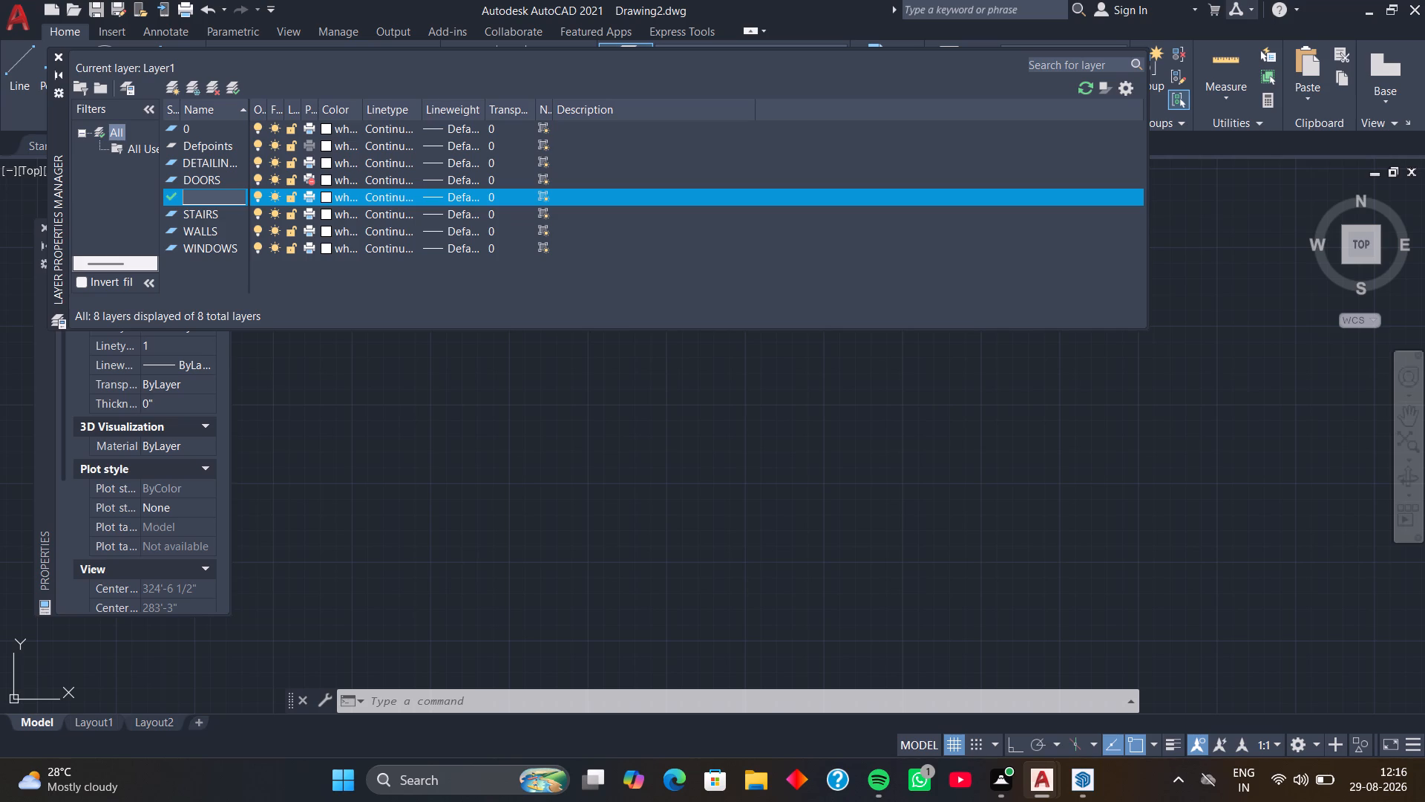
double_click(183, 157)
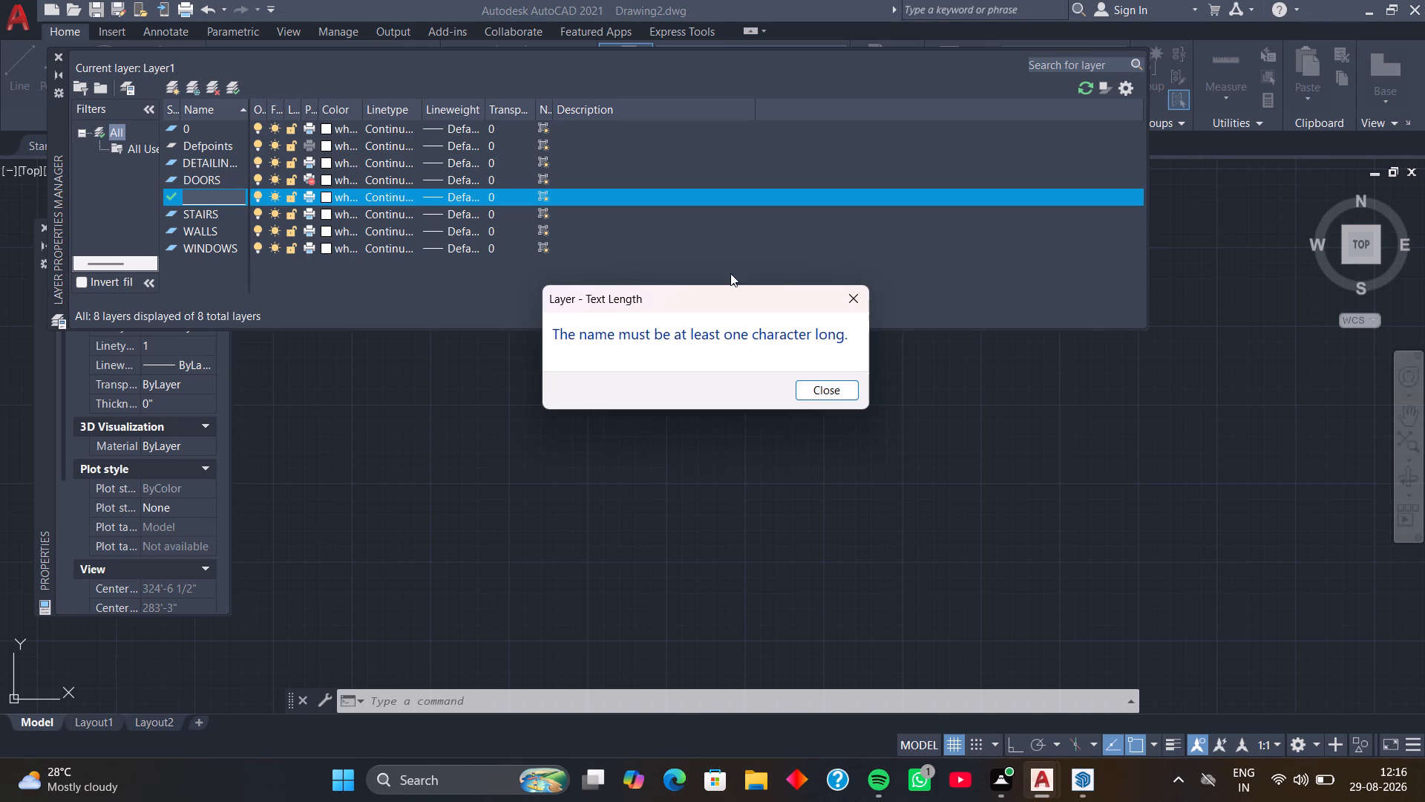
left_click(856, 289)
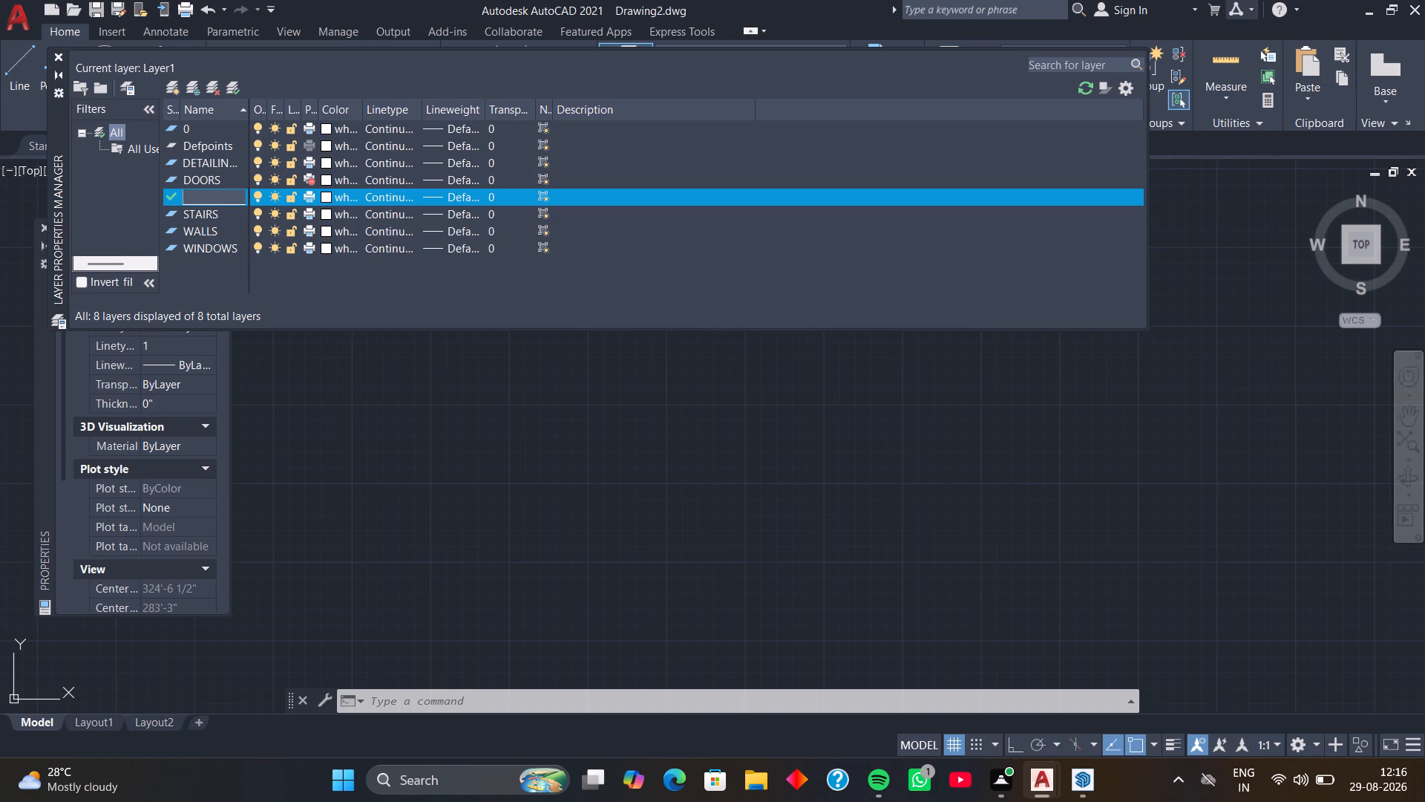
type("DIM")
type("EN")
type("SION")
key("s")
key("Return")
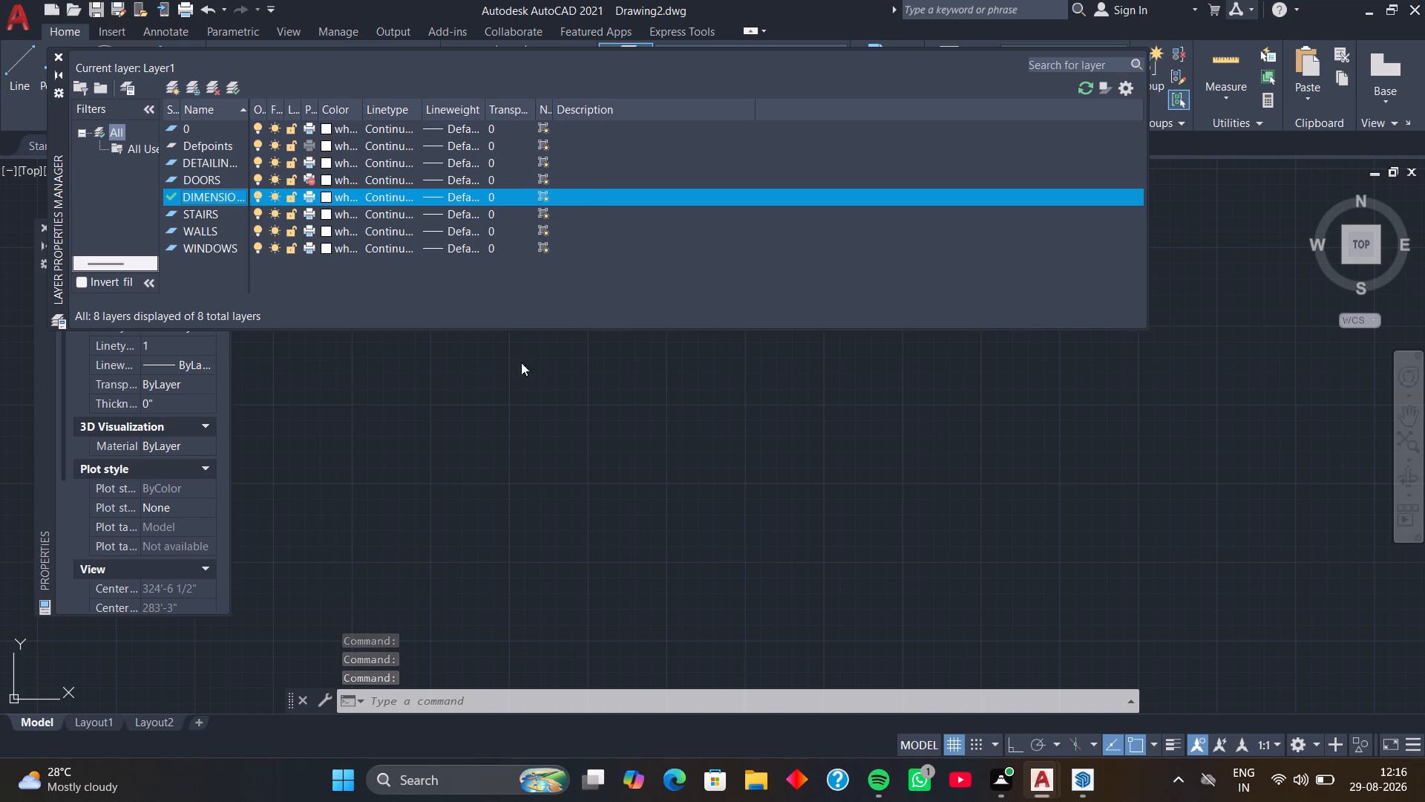
Set the DETAILING OF ROOMS layer's colour to green, matching the room labels in the floor plan.
scroll(538, 414, "down", 2)
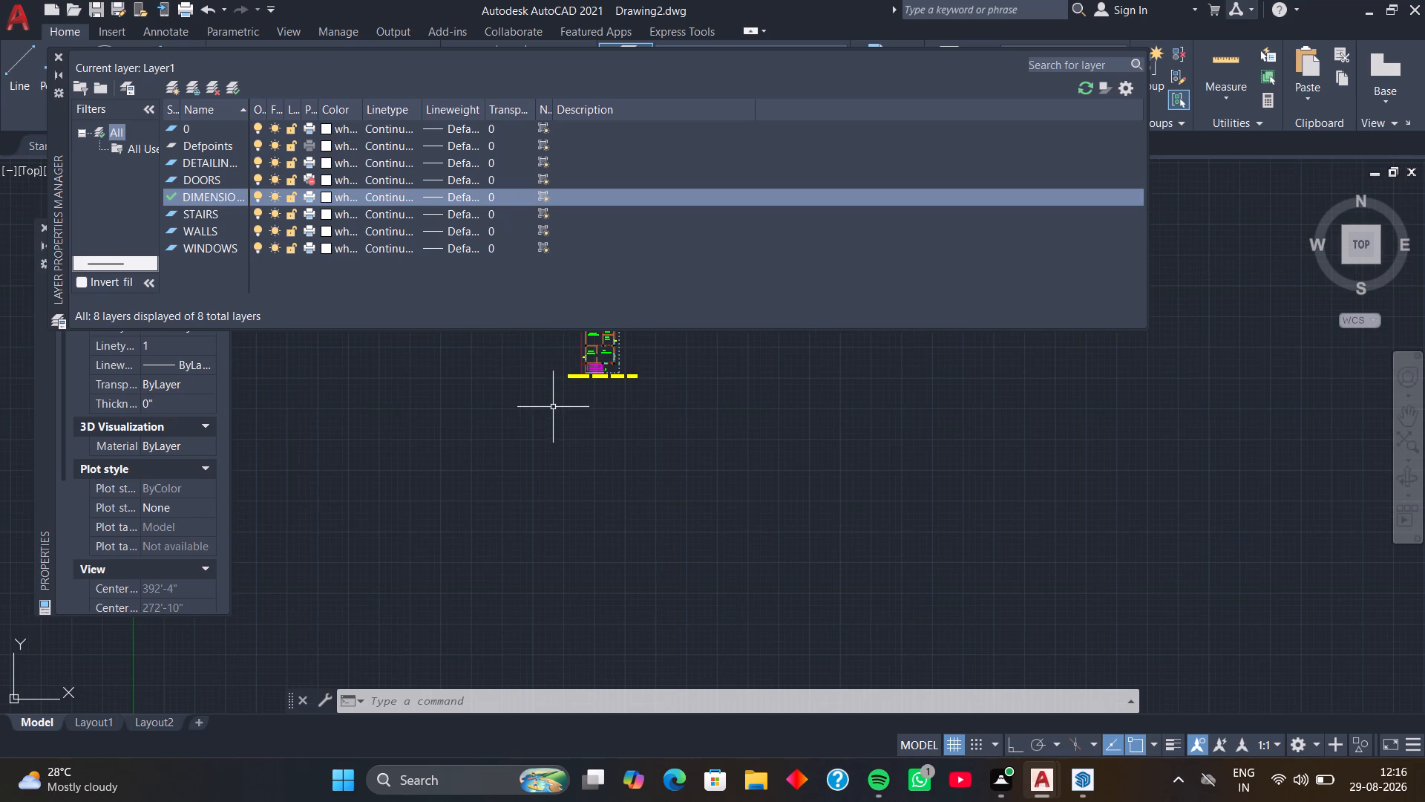
middle_click_drag(554, 402, 607, 543)
scroll(655, 495, "up", 4)
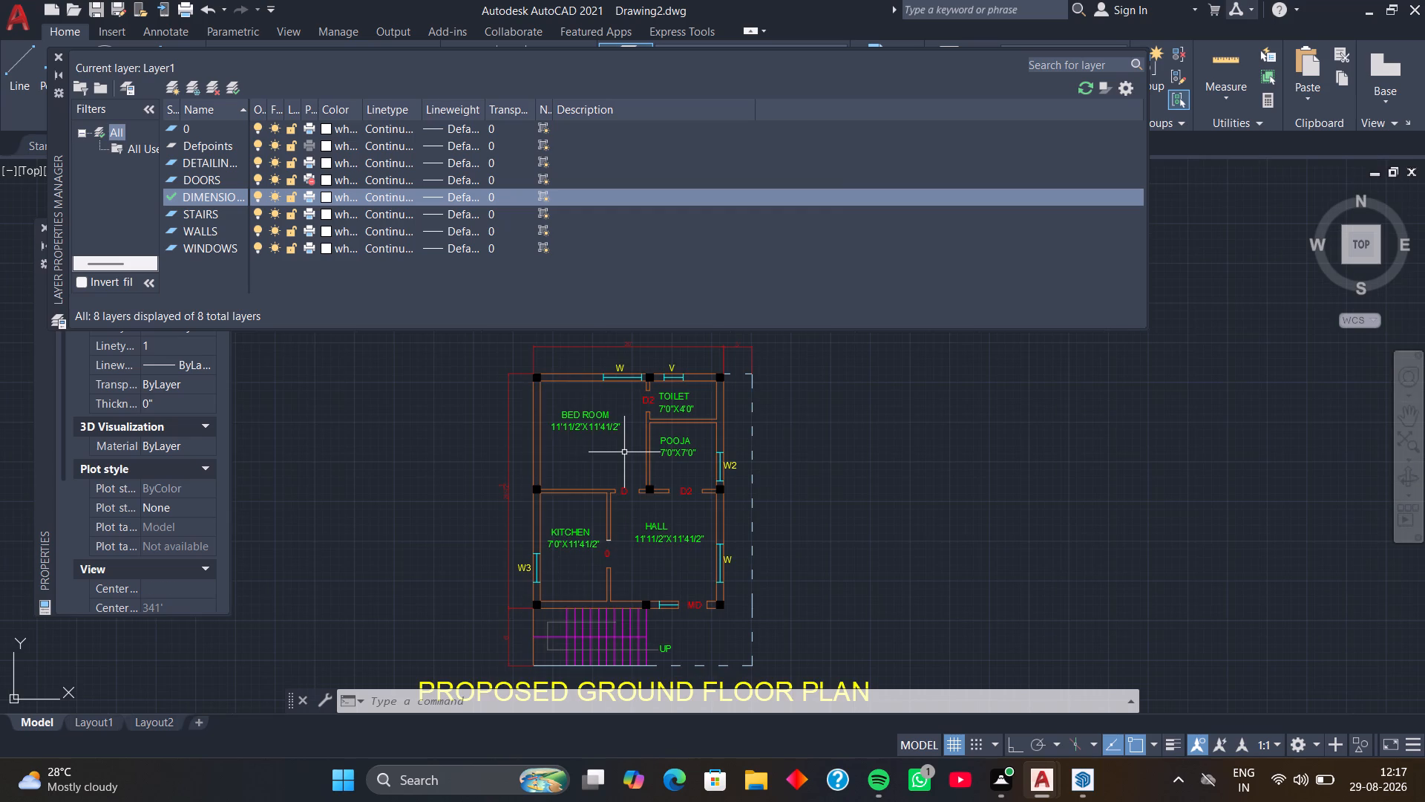
middle_click_drag(616, 428, 644, 431)
scroll(635, 431, "up", 1)
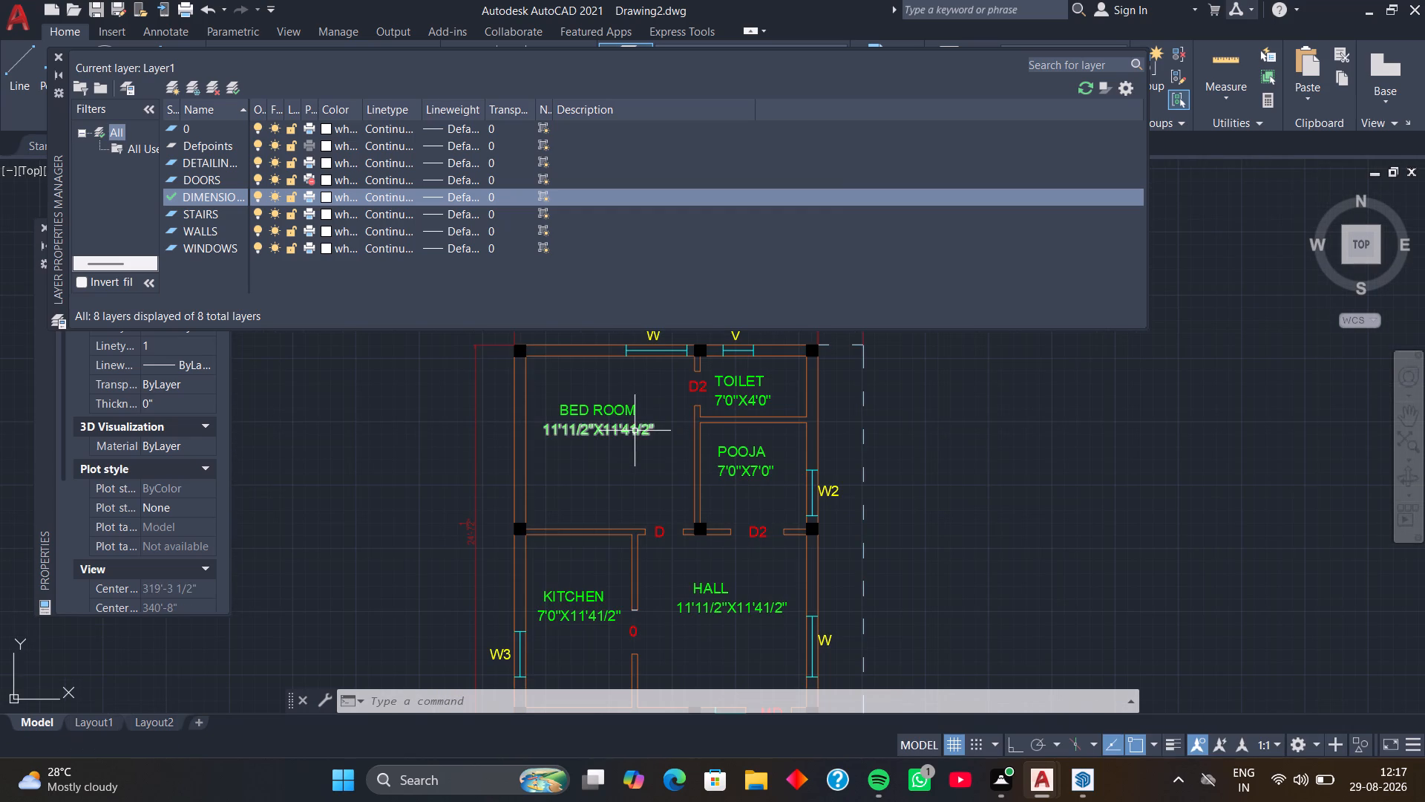
left_click(226, 158)
left_click(324, 161)
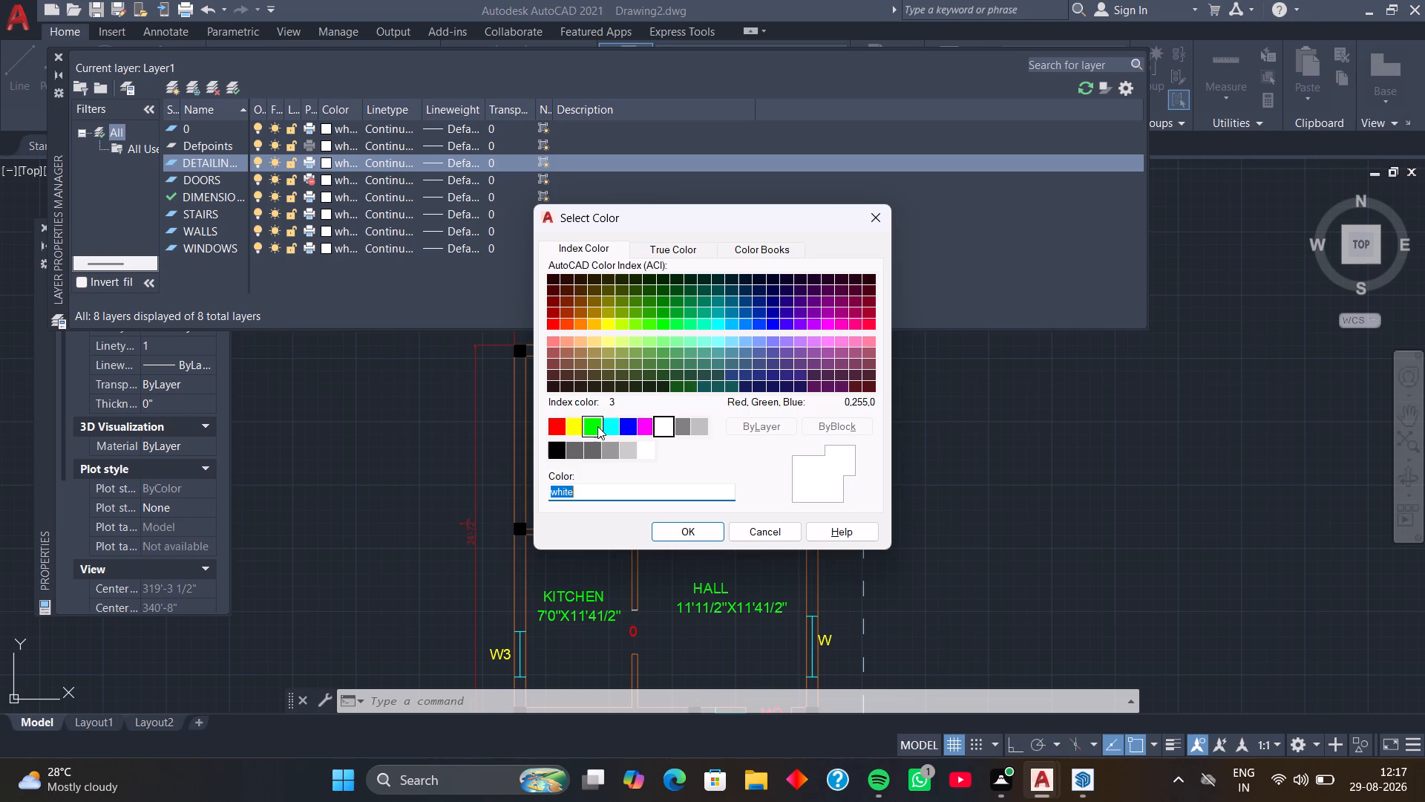
left_click(594, 428)
left_click(707, 533)
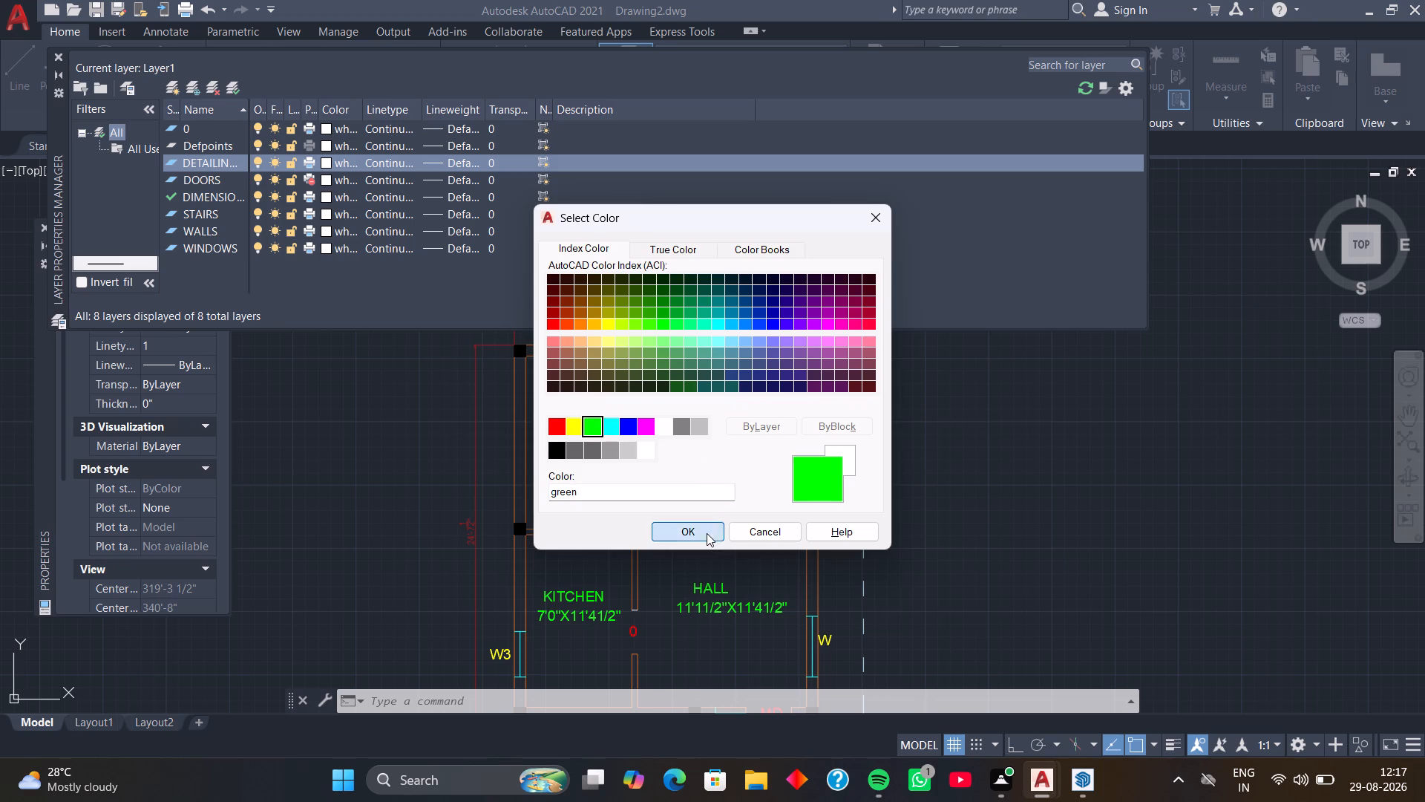
Set the WINDOWS layer's colour to yellow, matching the window tags in the floor plan.
scroll(667, 442, "down", 1)
middle_click_drag(665, 439, 675, 462)
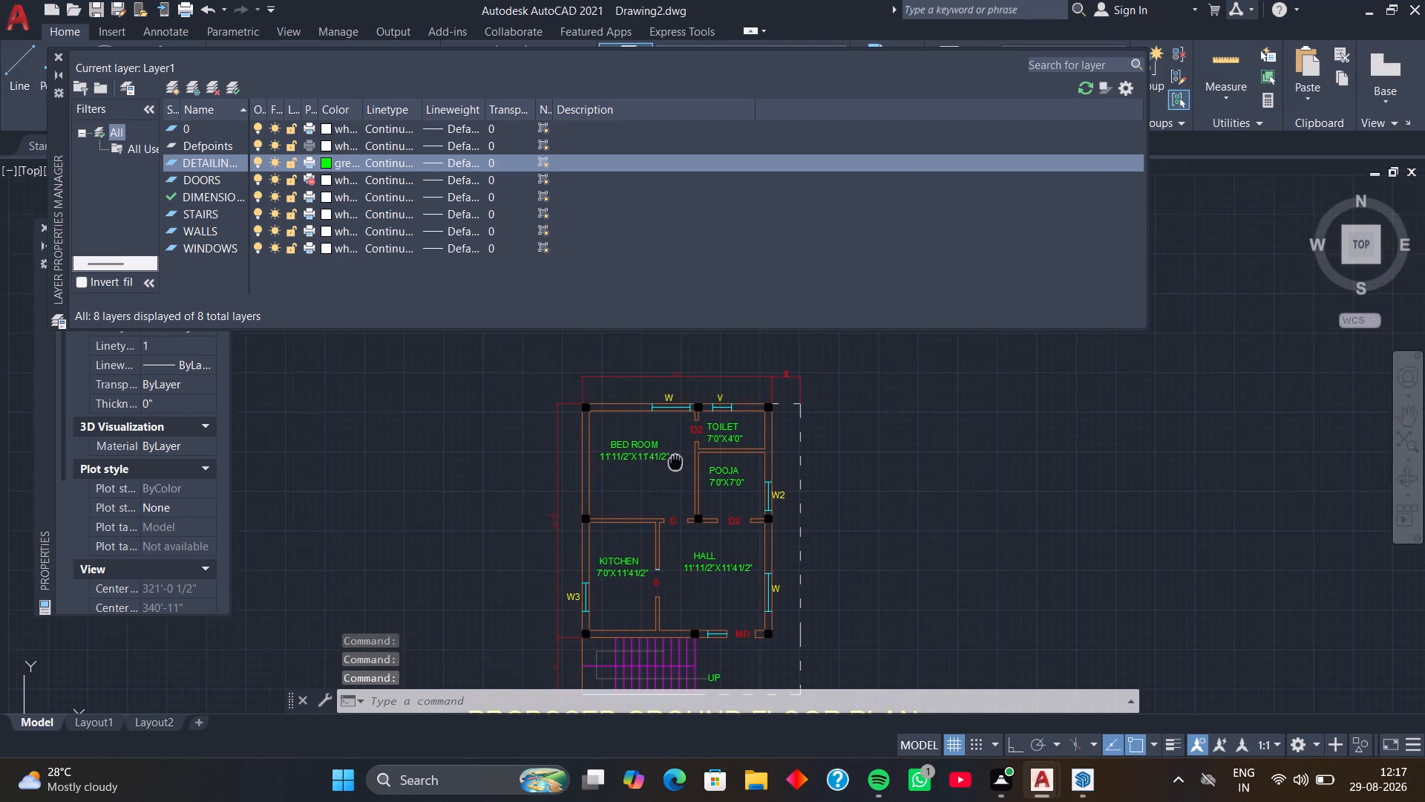
middle_click_drag(675, 462, 676, 466)
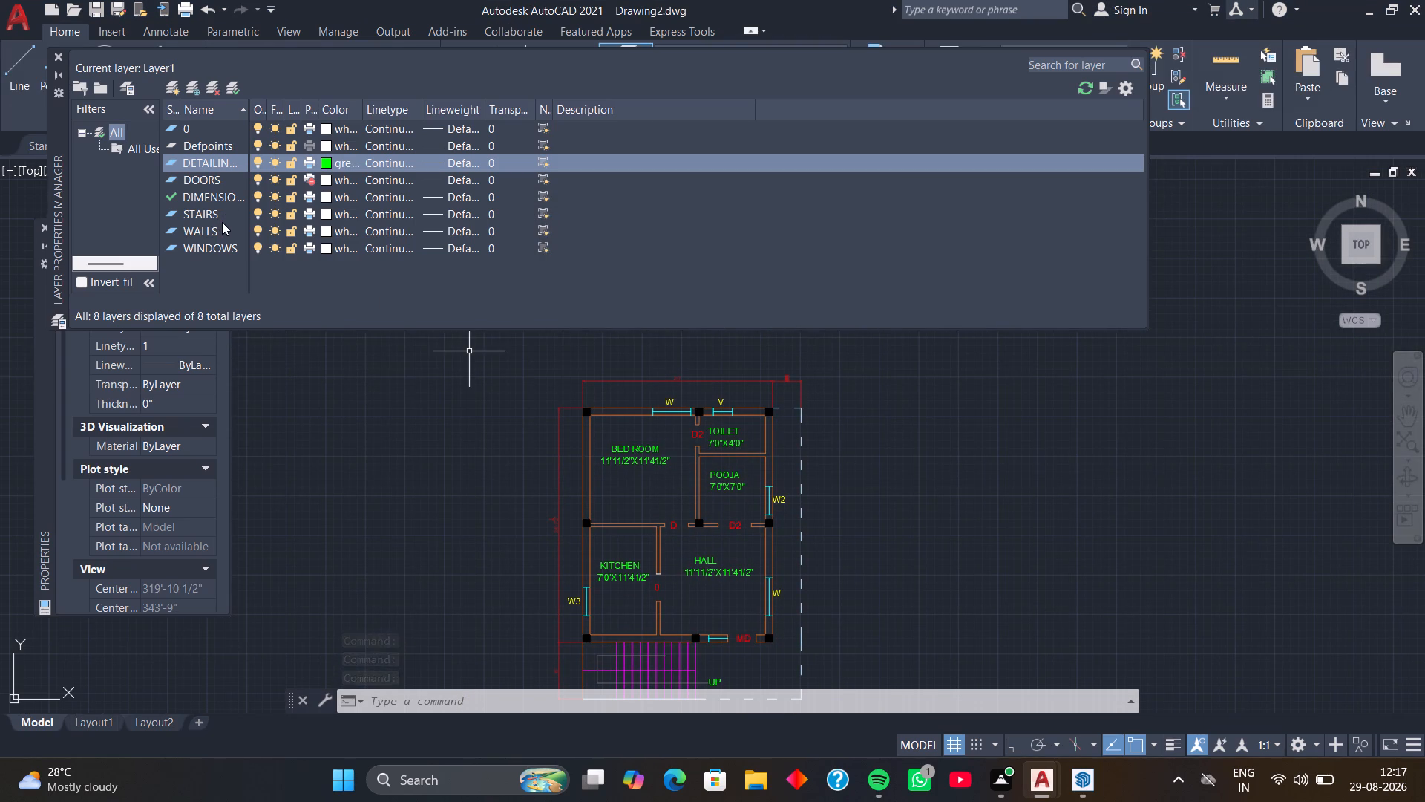
left_click(219, 247)
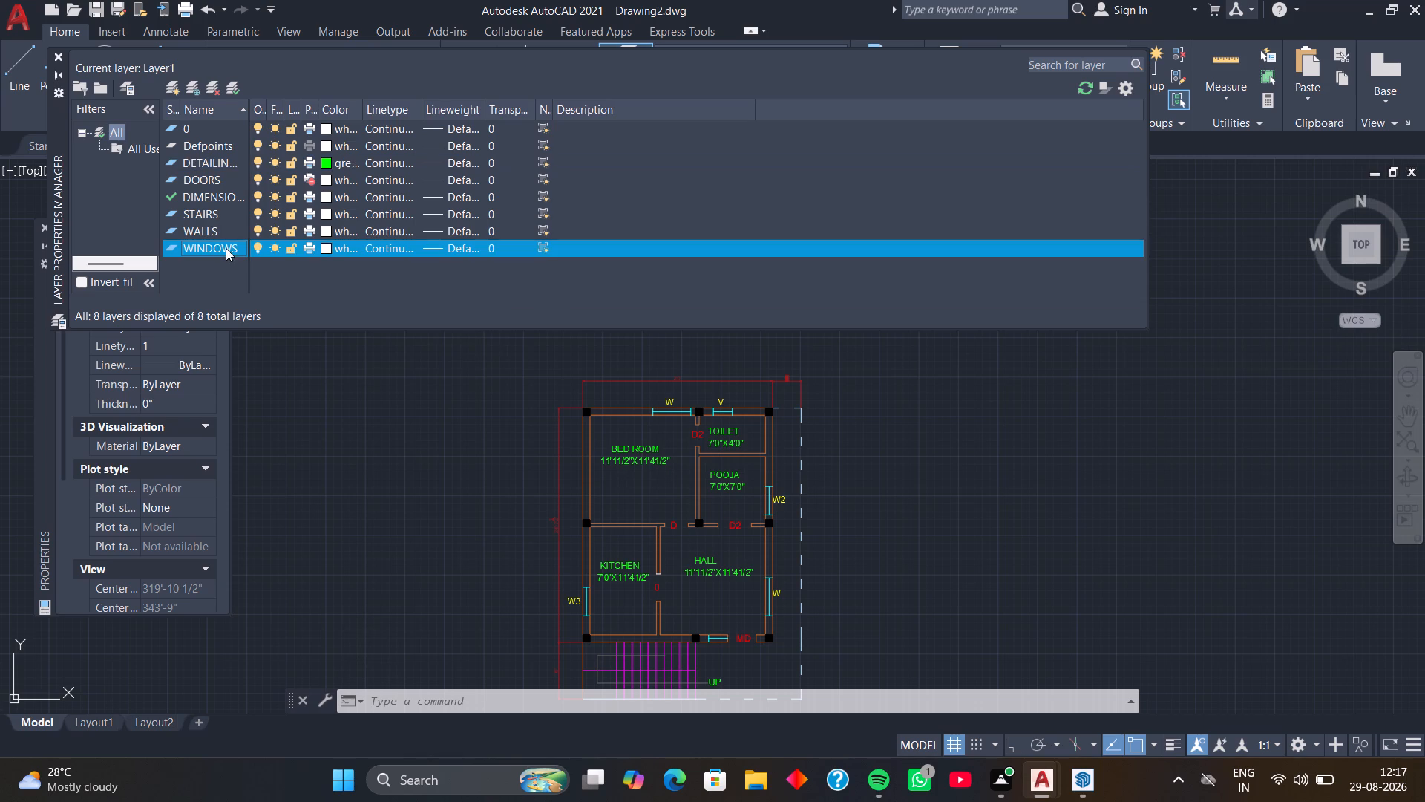
left_click(327, 248)
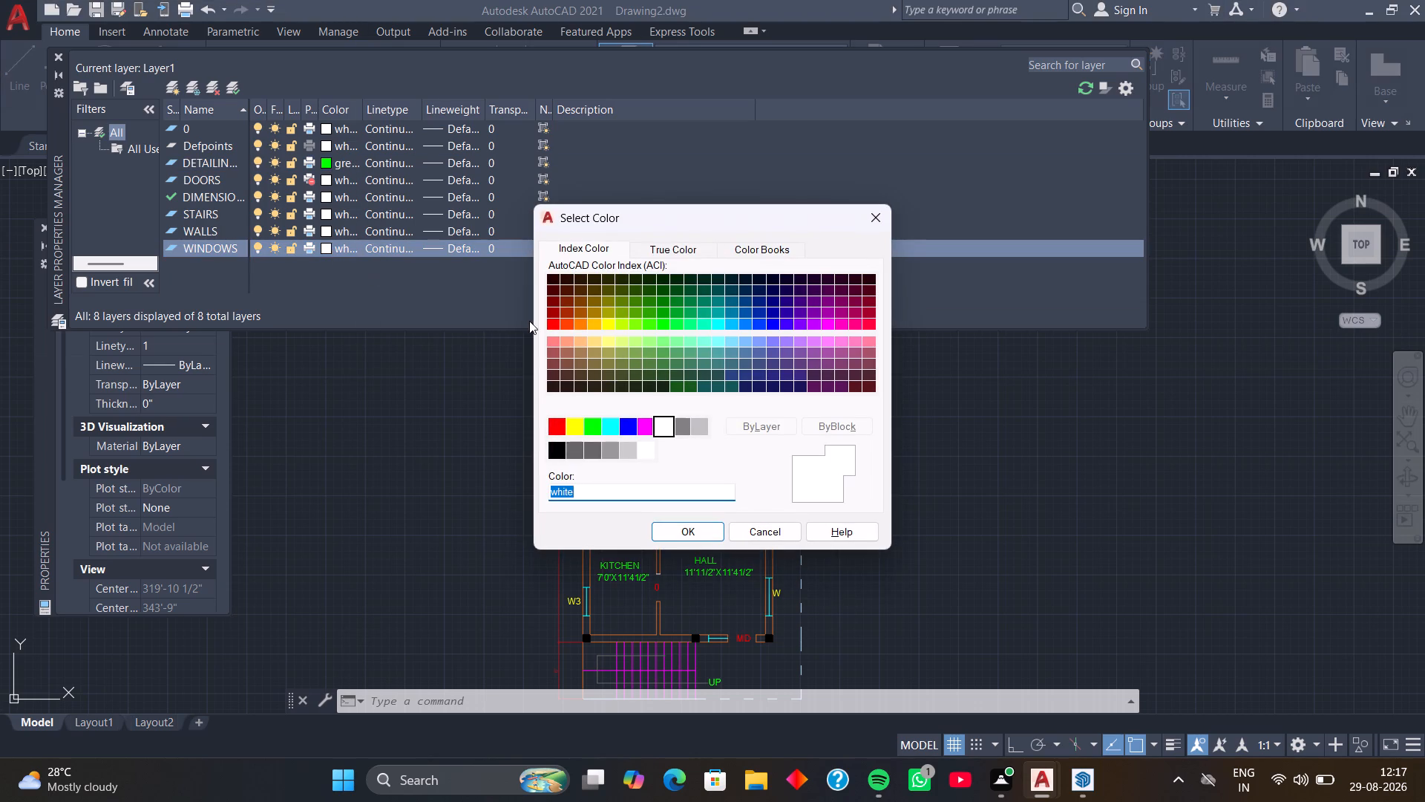
left_click(577, 427)
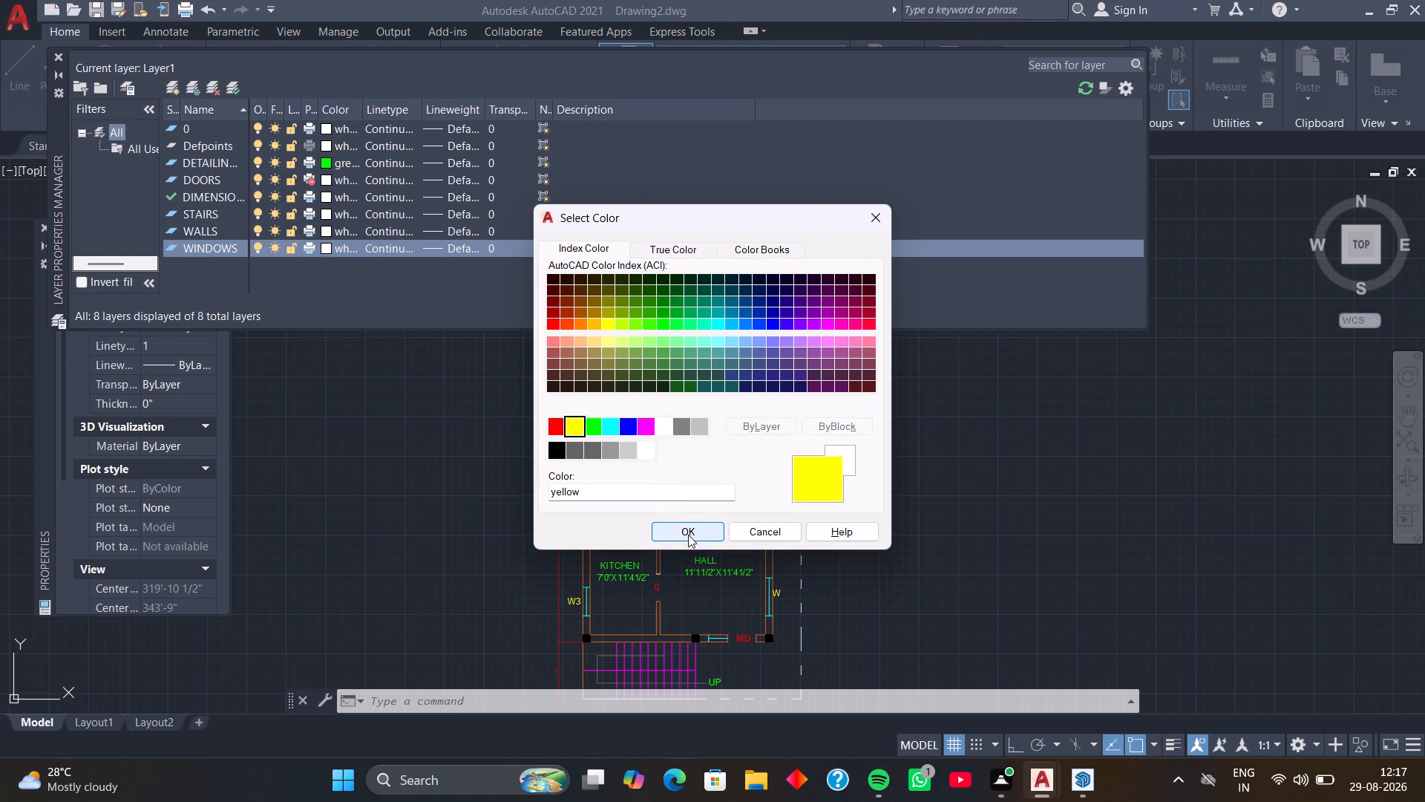
left_click(688, 535)
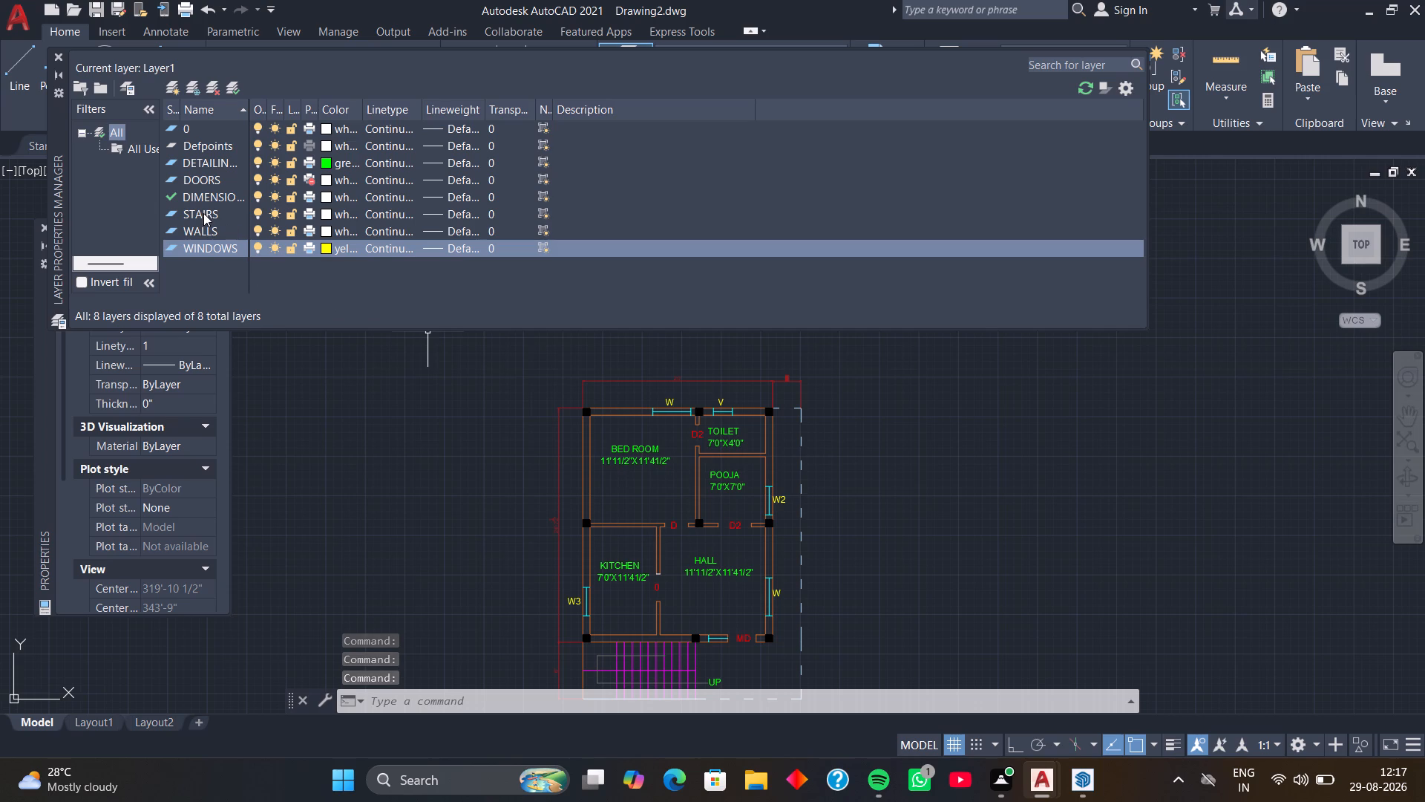
Set the DOORS layer's colour to red.
left_click(213, 180)
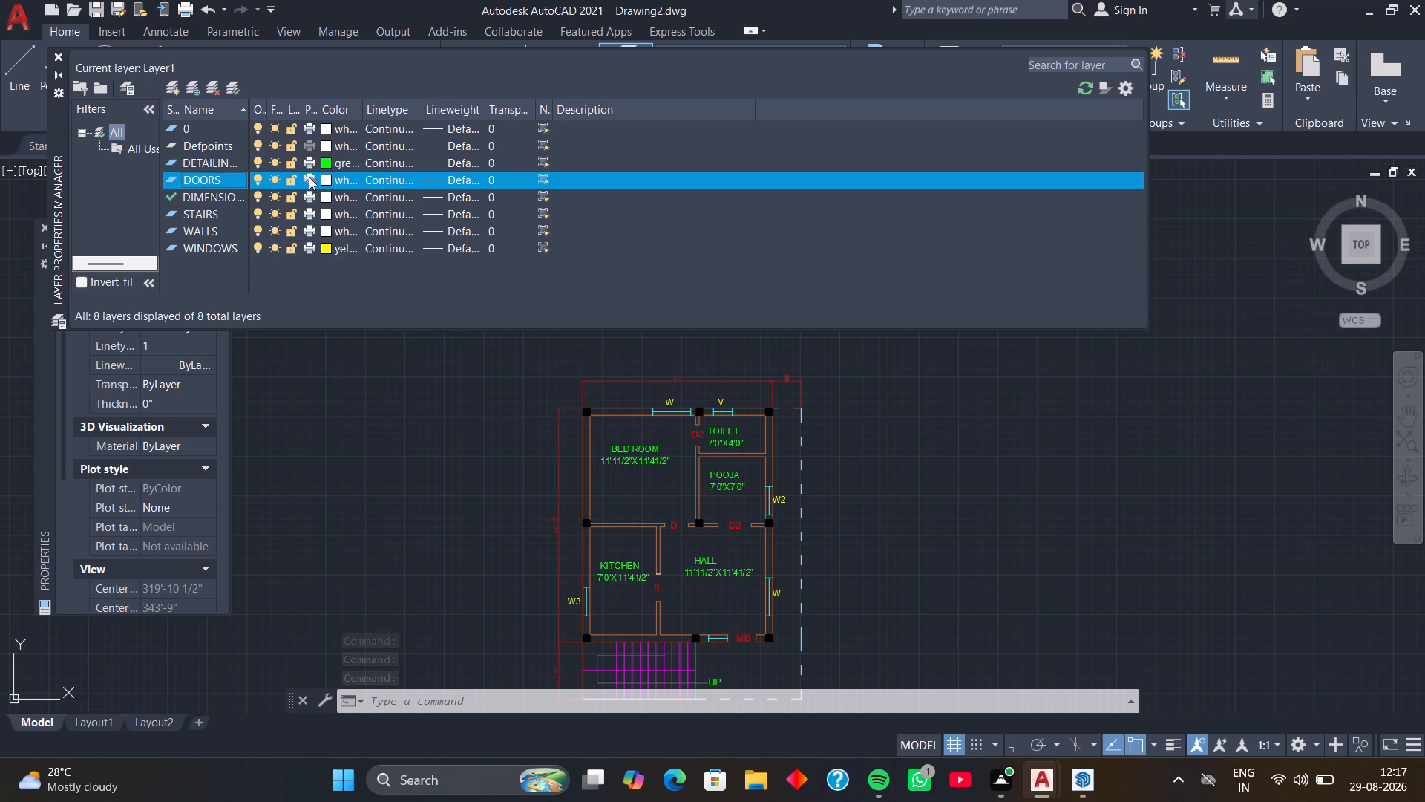
left_click(324, 180)
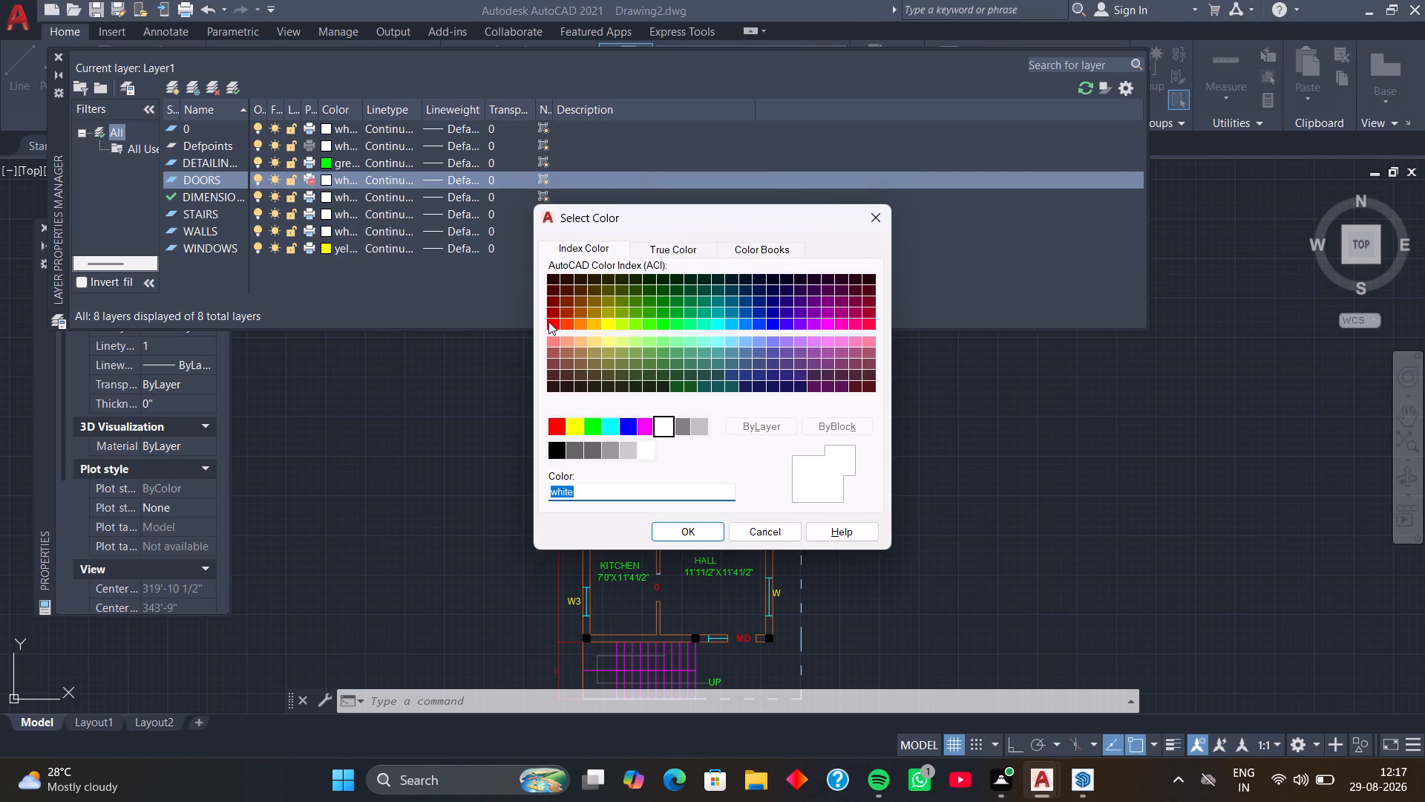
left_click(560, 424)
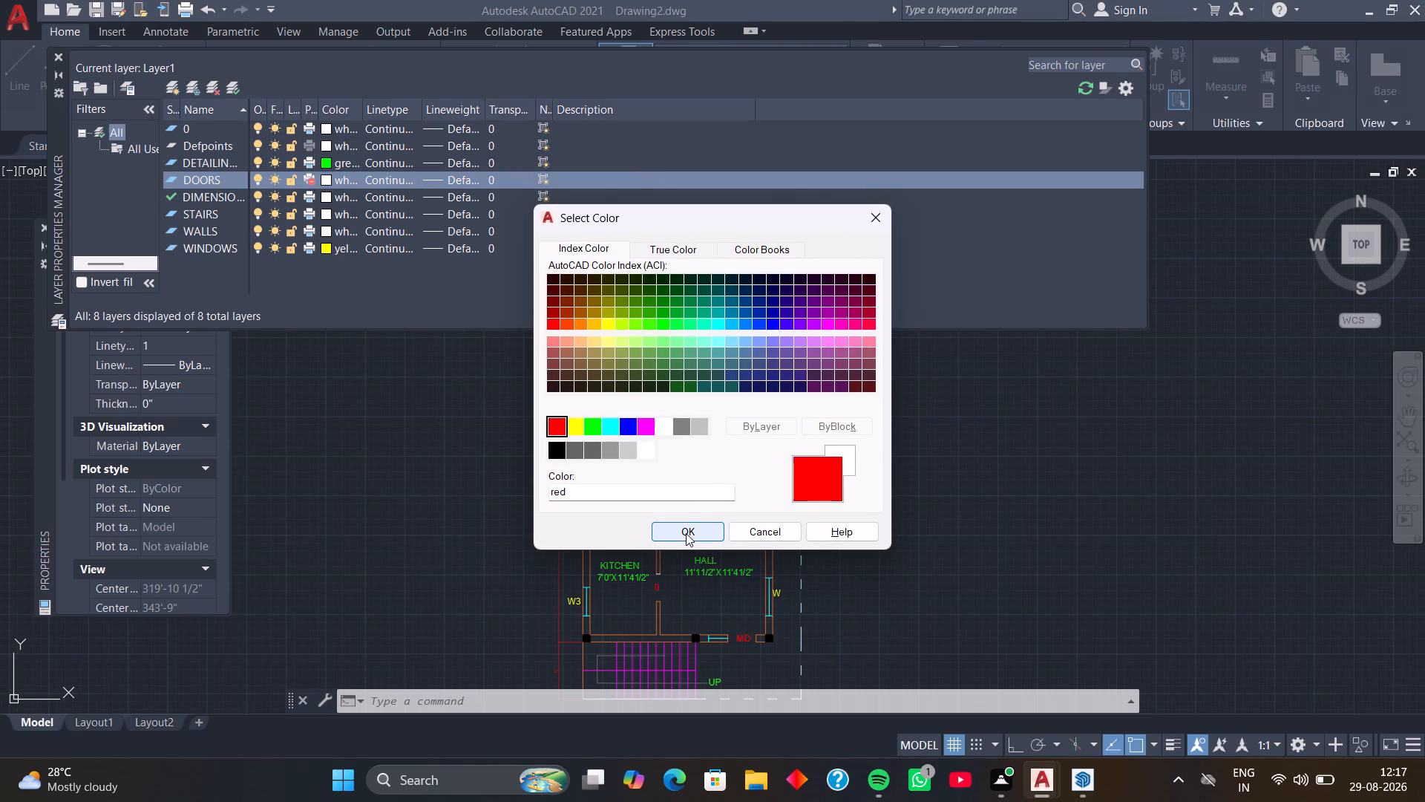
left_click(686, 533)
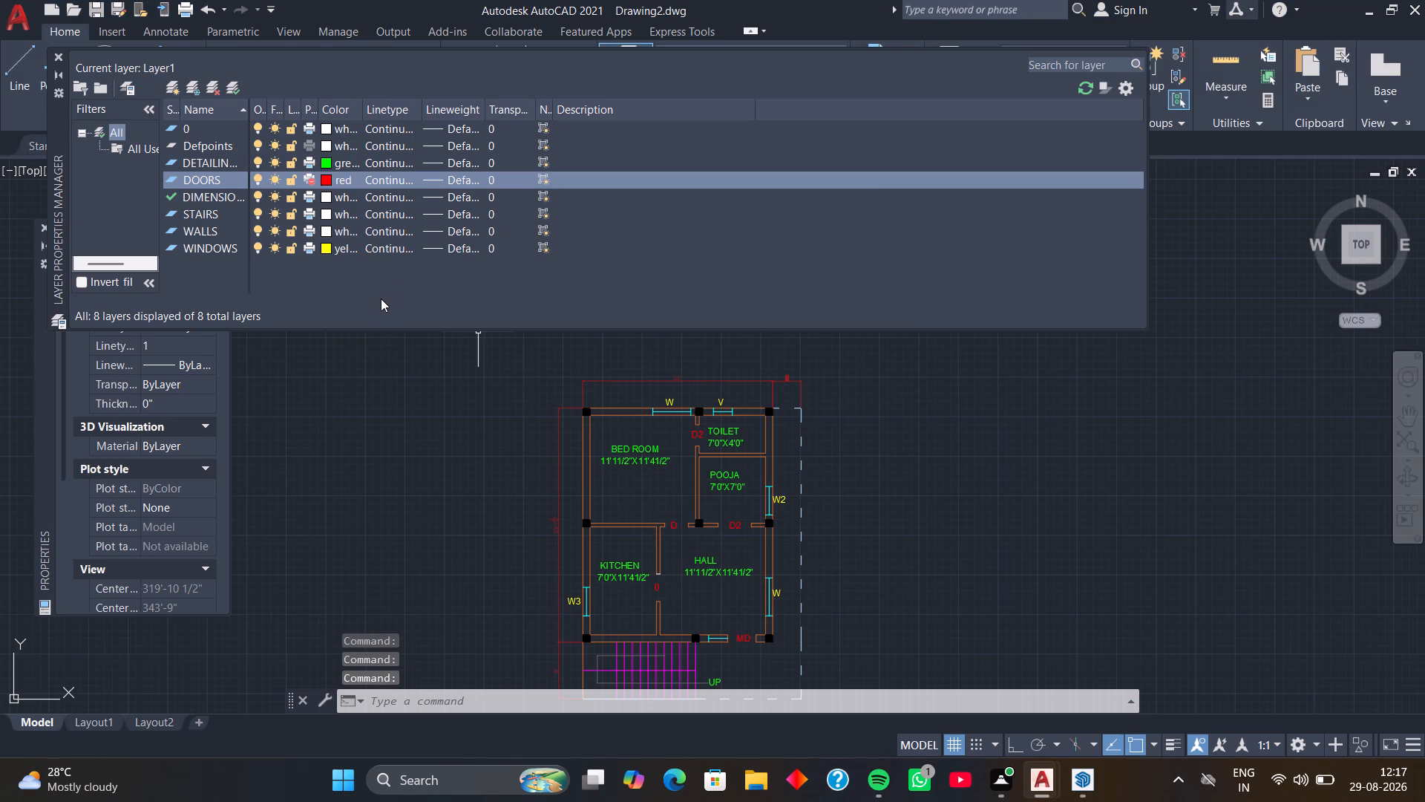
Set the STAIRS layer's colour to magenta index colour 220, matching the stairs in the floor plan.
left_click(325, 214)
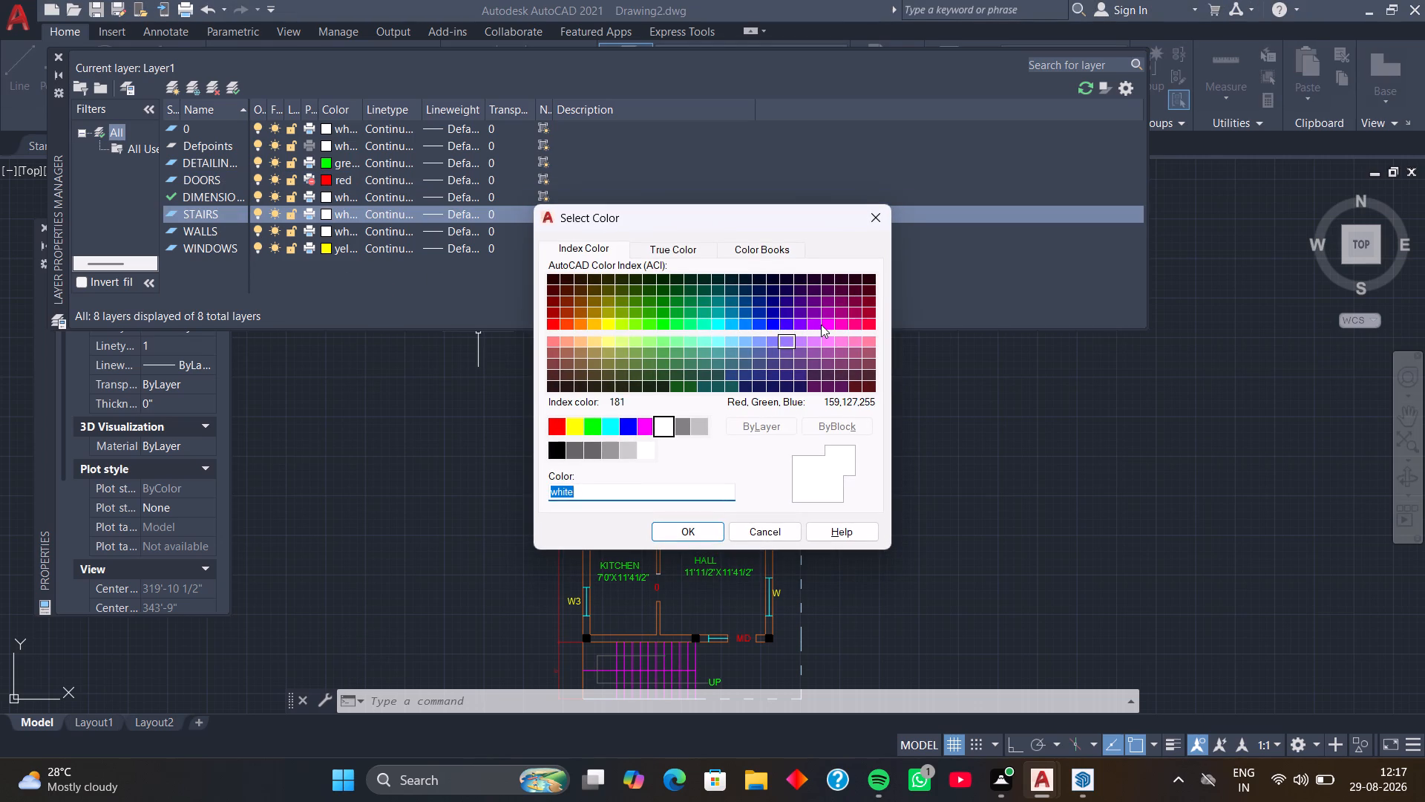
left_click(844, 322)
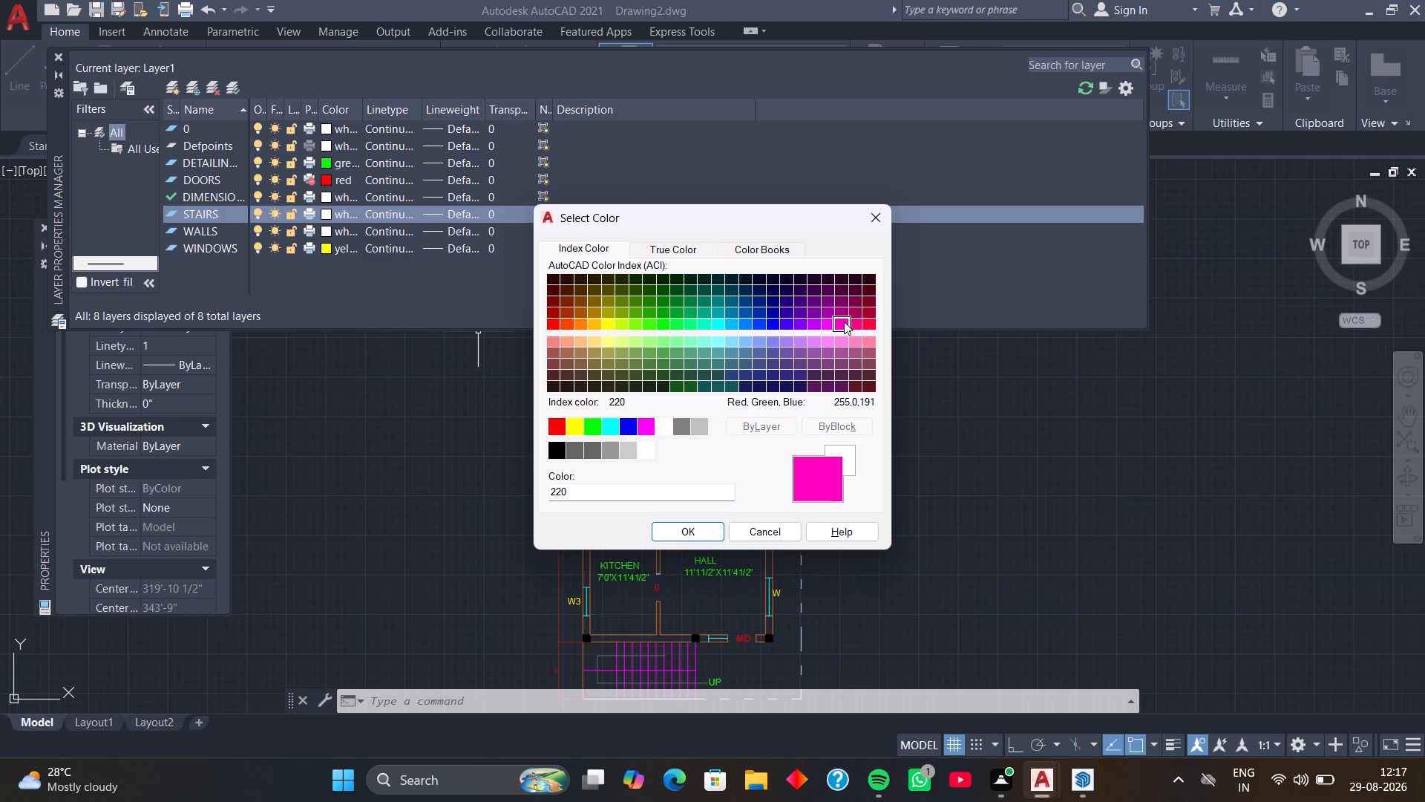
left_click(698, 534)
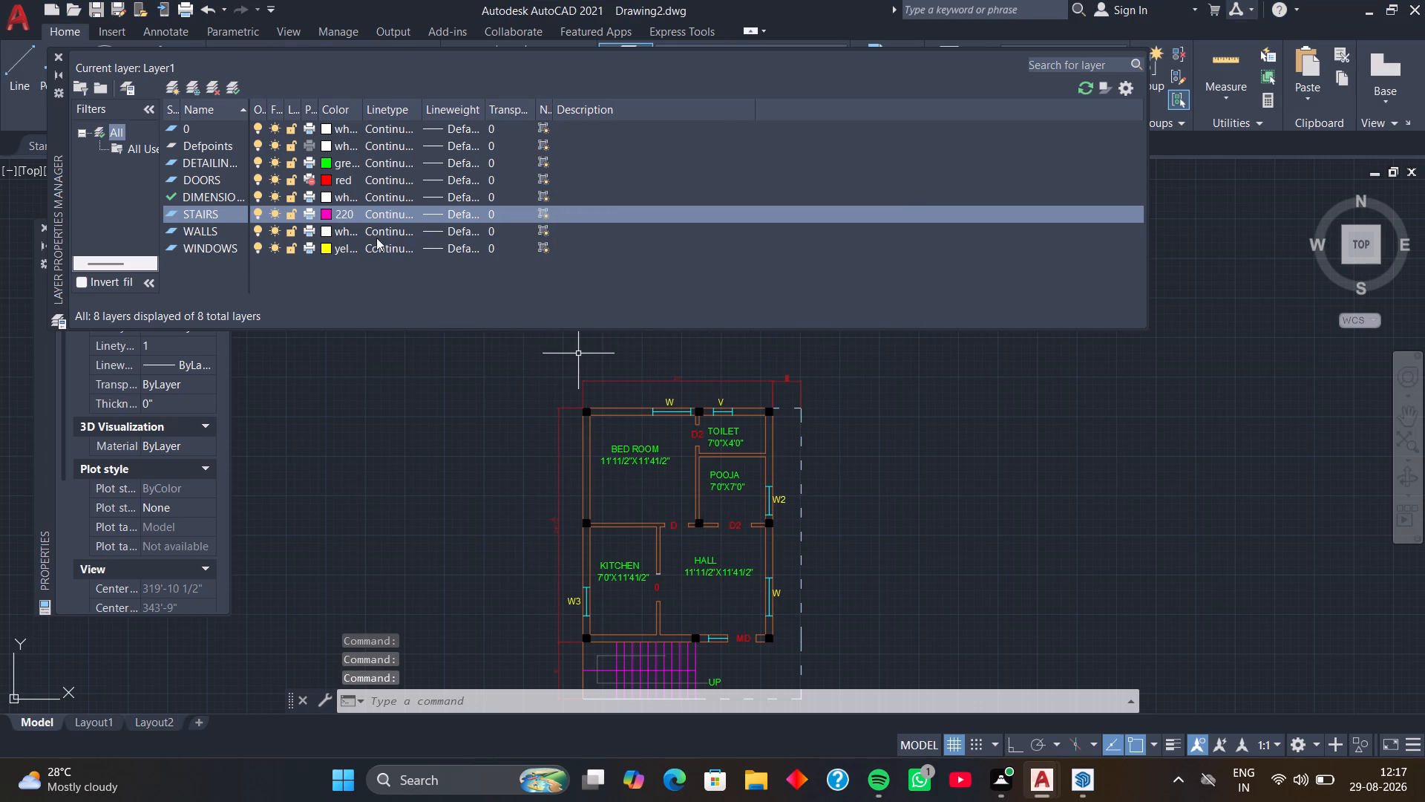
Set the WALLS layer's colour to orange index colour 30, matching the walls in the floor plan.
left_click(327, 230)
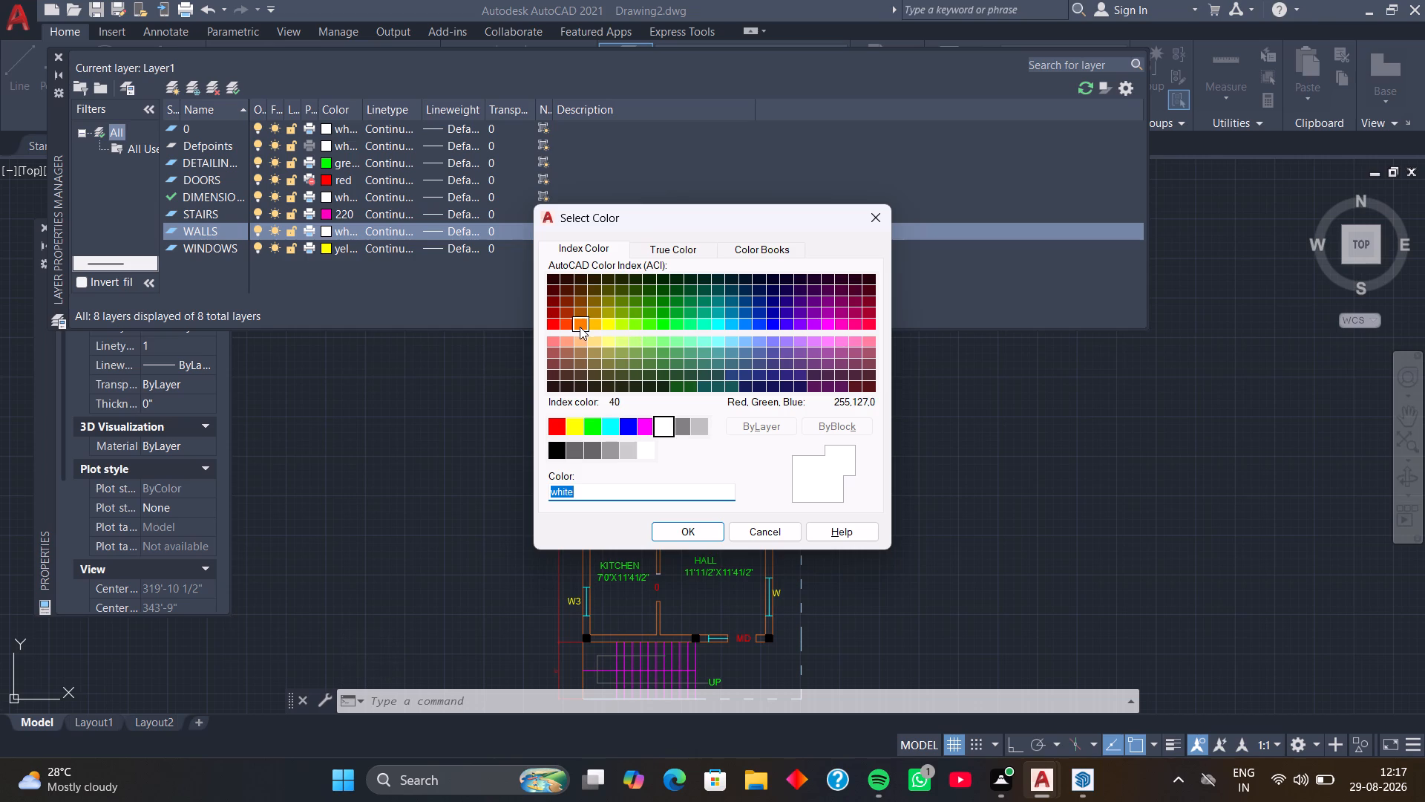
left_click(579, 326)
left_click(707, 535)
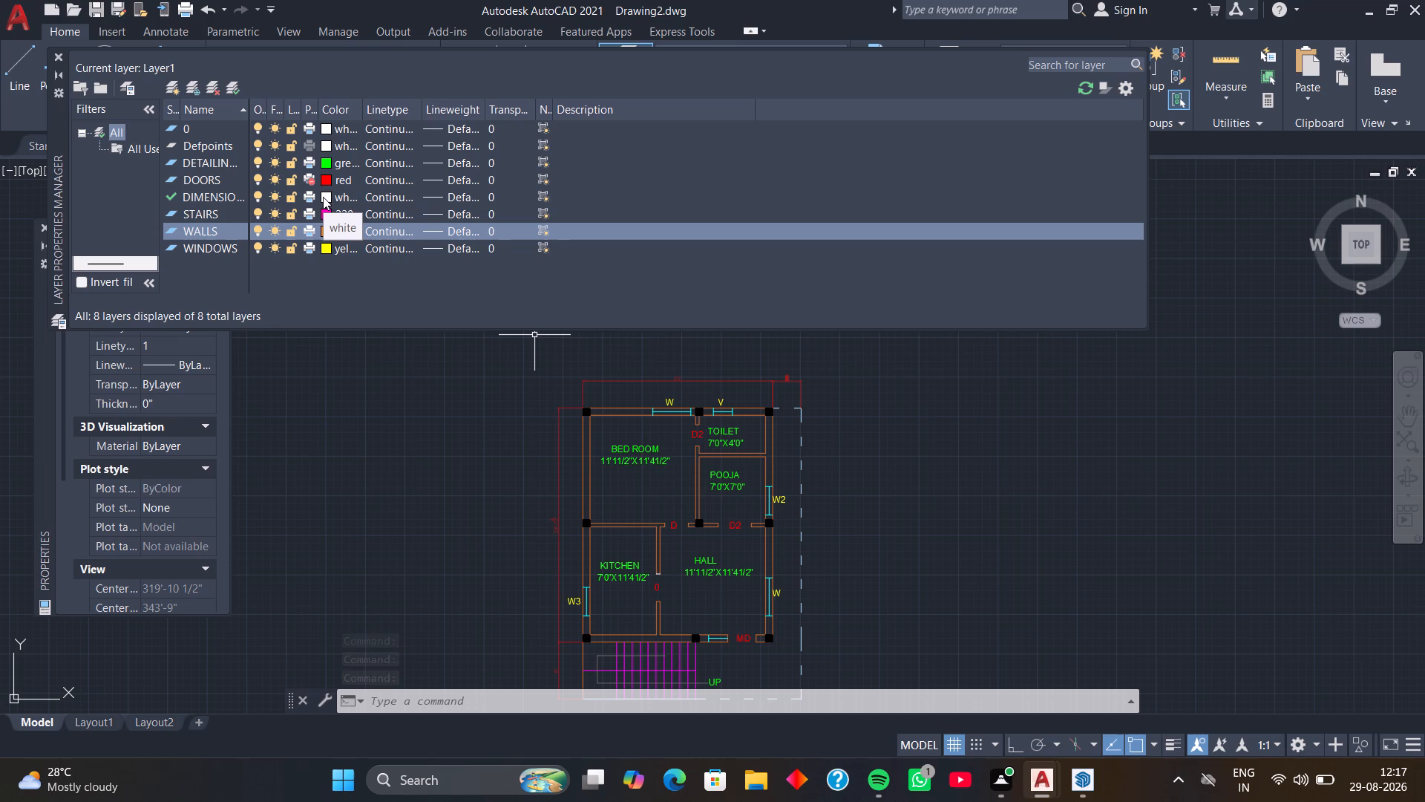
Set the DIMENSIONS layer's colour to red, matching the dimension lines in the floor plan.
left_click(323, 197)
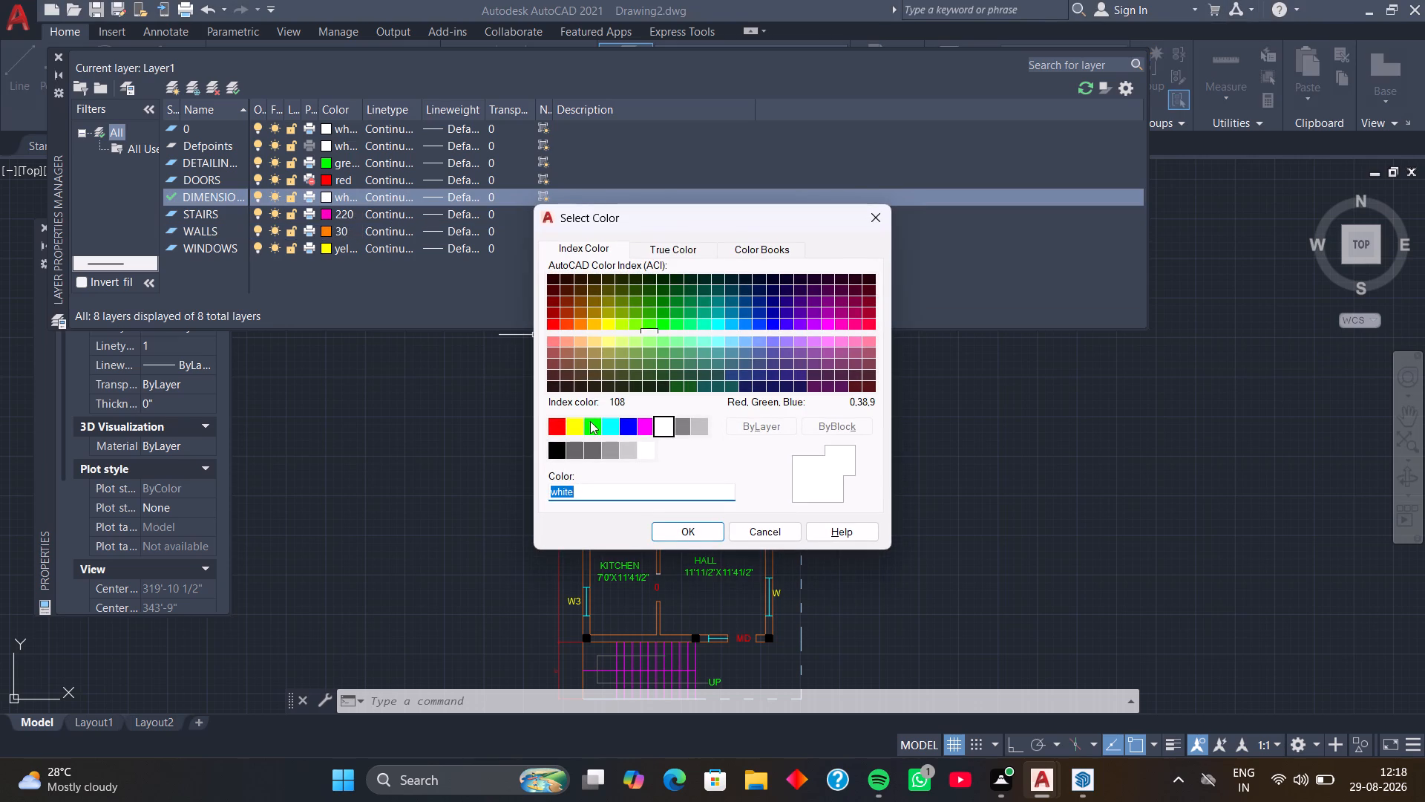
left_click(554, 427)
left_click(681, 533)
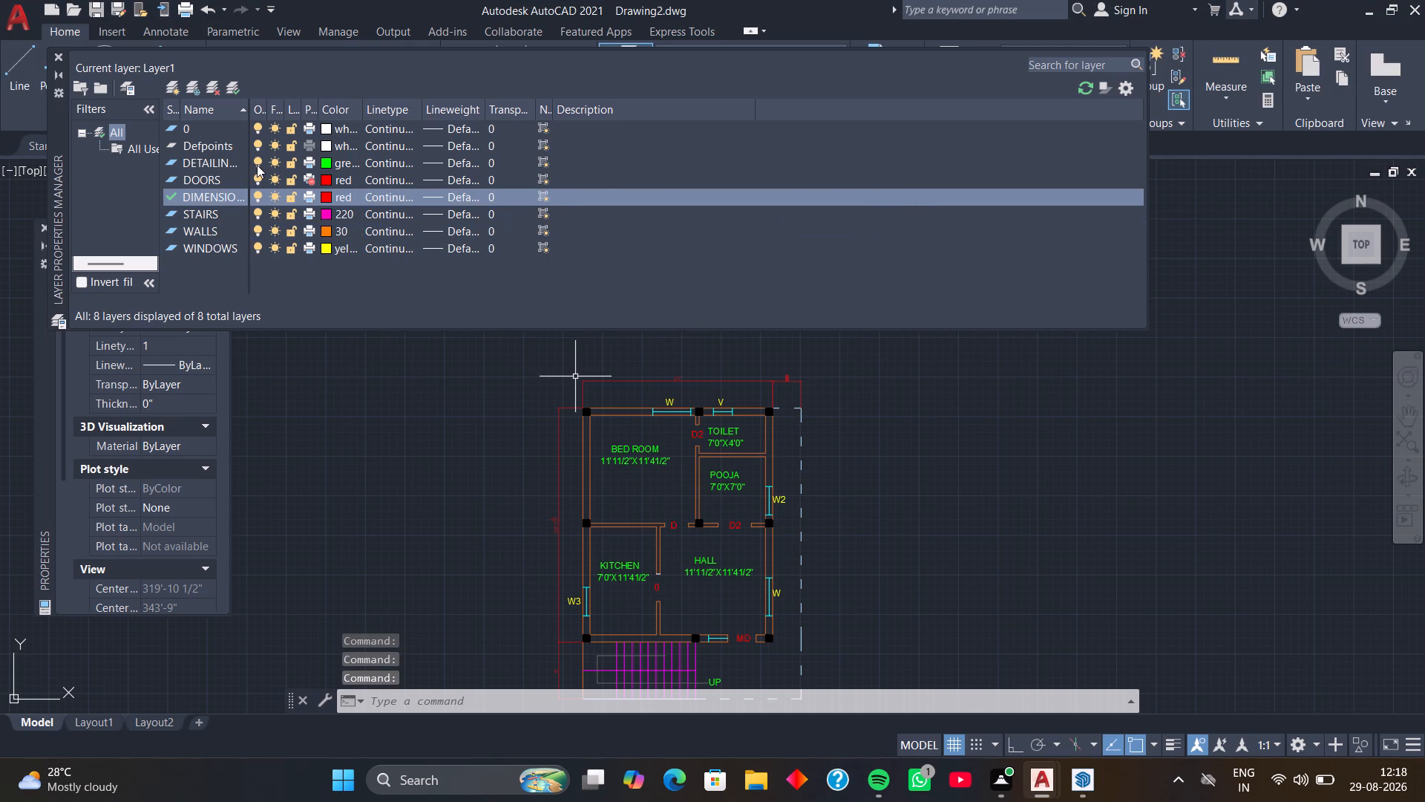
Make WALLS the current layer and close the layer manager.
left_click(220, 231)
left_click(220, 231)
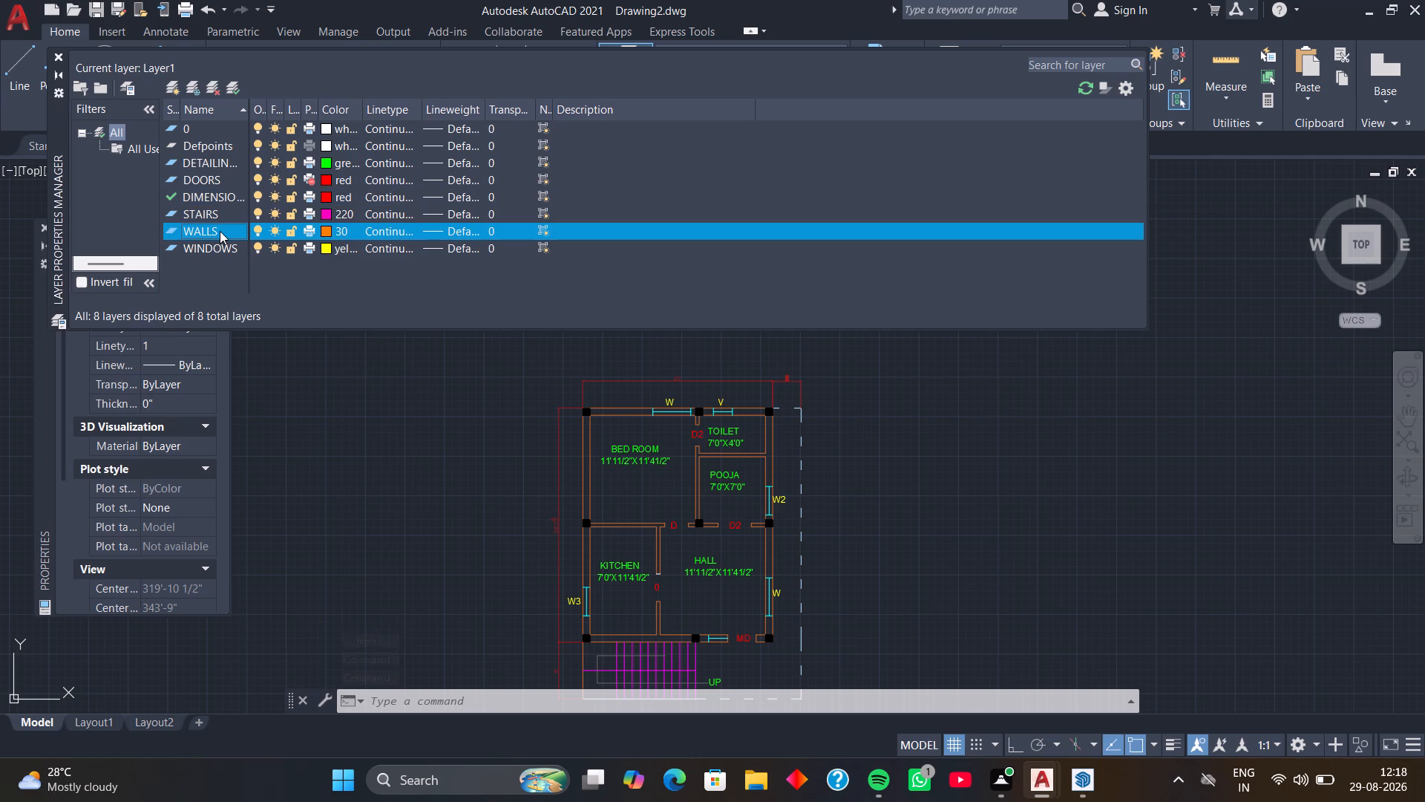
left_click(220, 231)
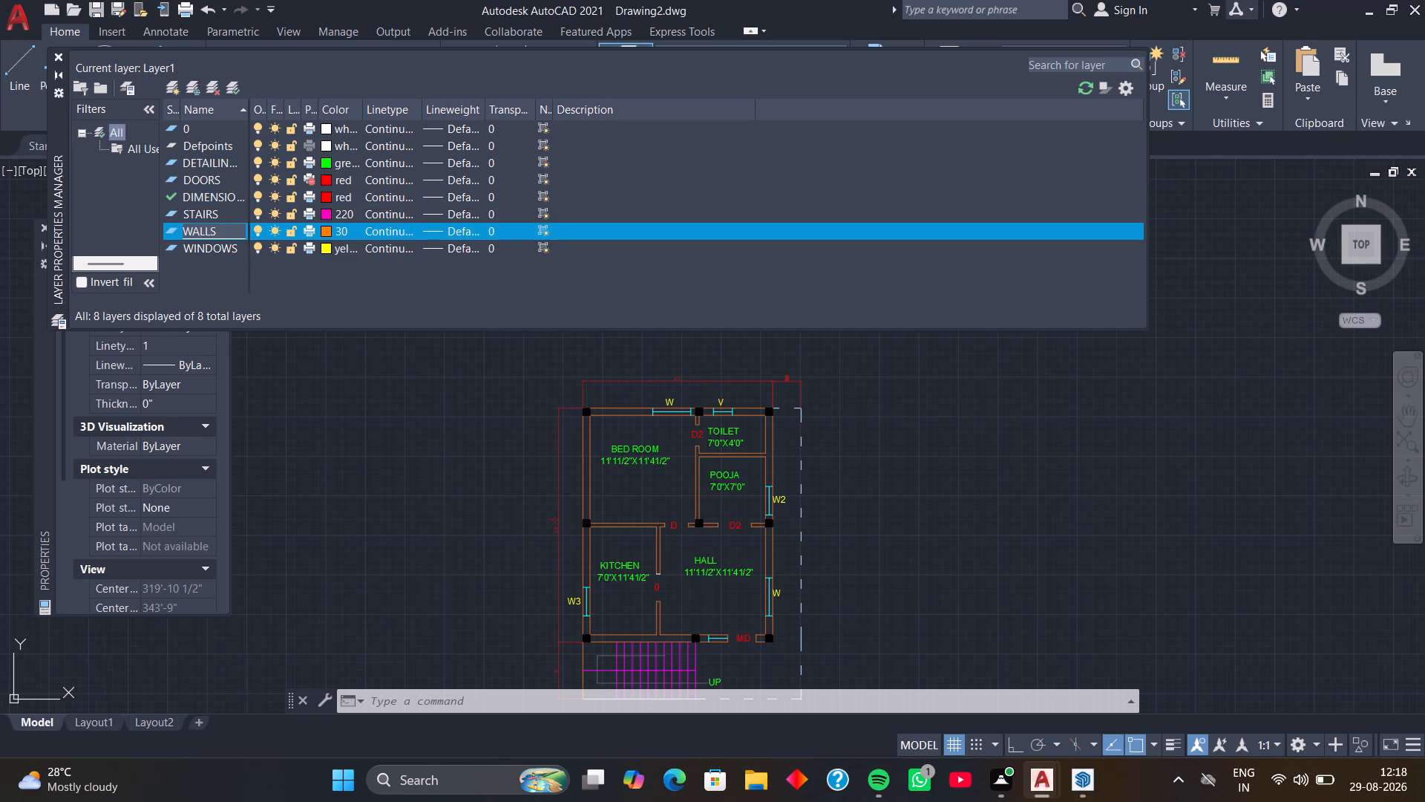
left_click(227, 231)
left_click(168, 235)
double_click(173, 230)
left_click(57, 58)
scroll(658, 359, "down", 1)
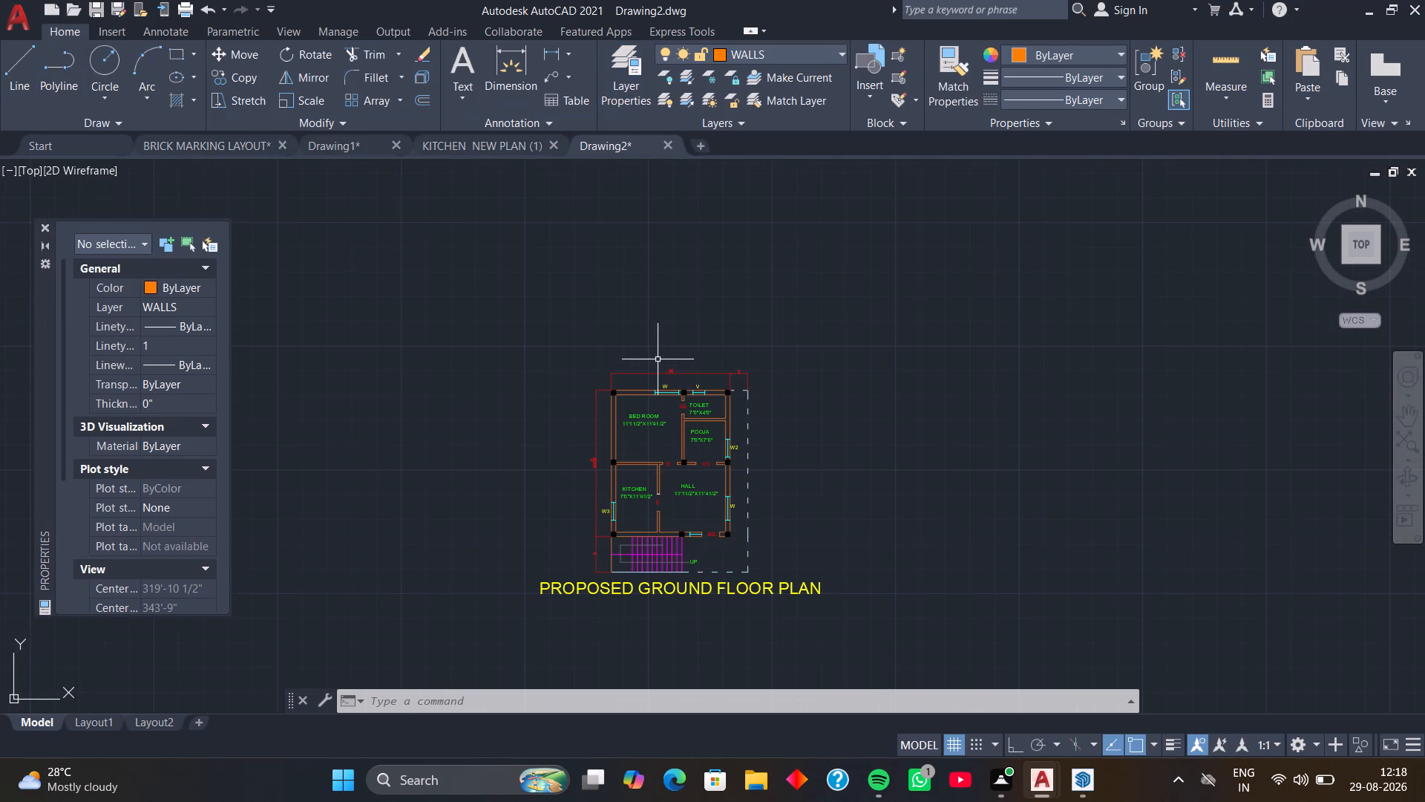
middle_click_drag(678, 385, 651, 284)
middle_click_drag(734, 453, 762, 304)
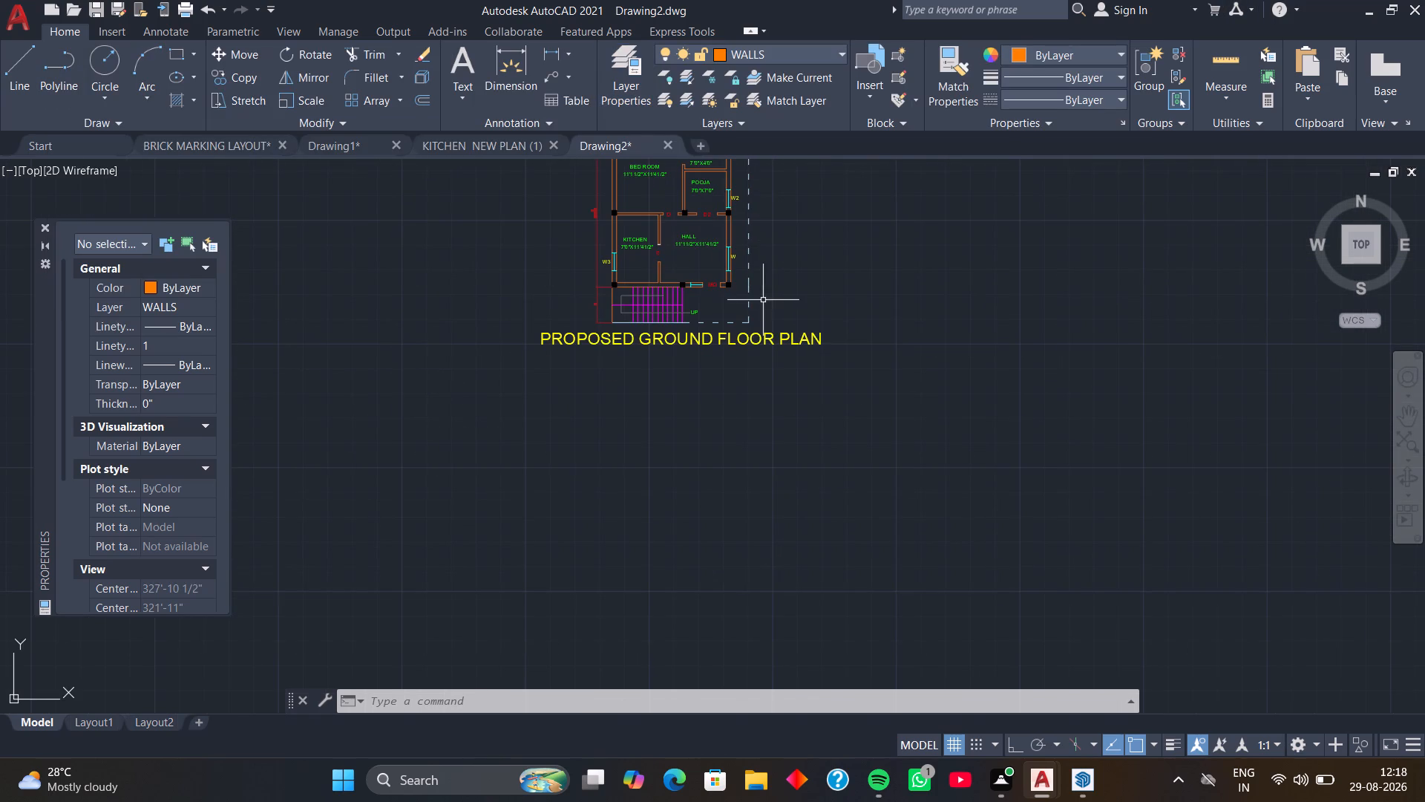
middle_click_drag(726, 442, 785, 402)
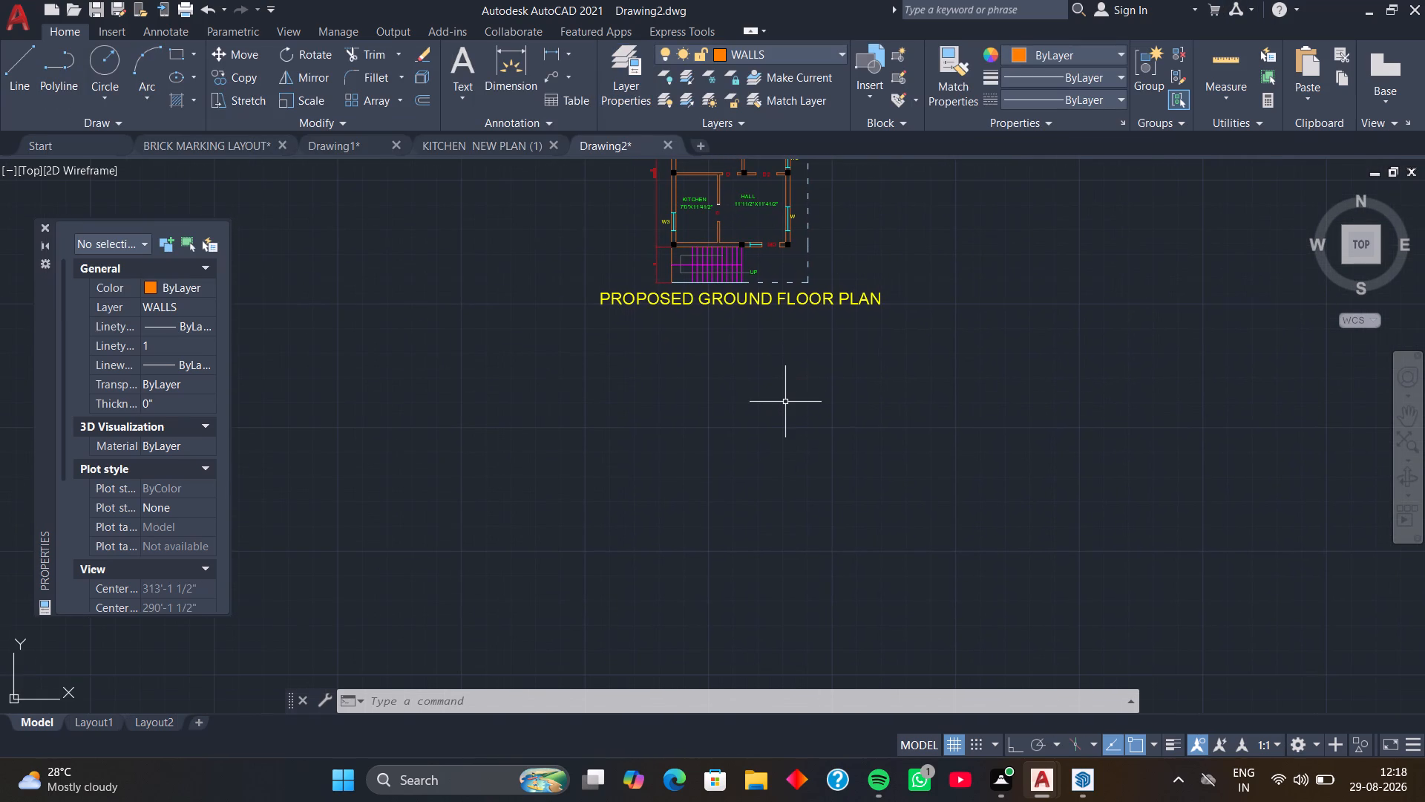
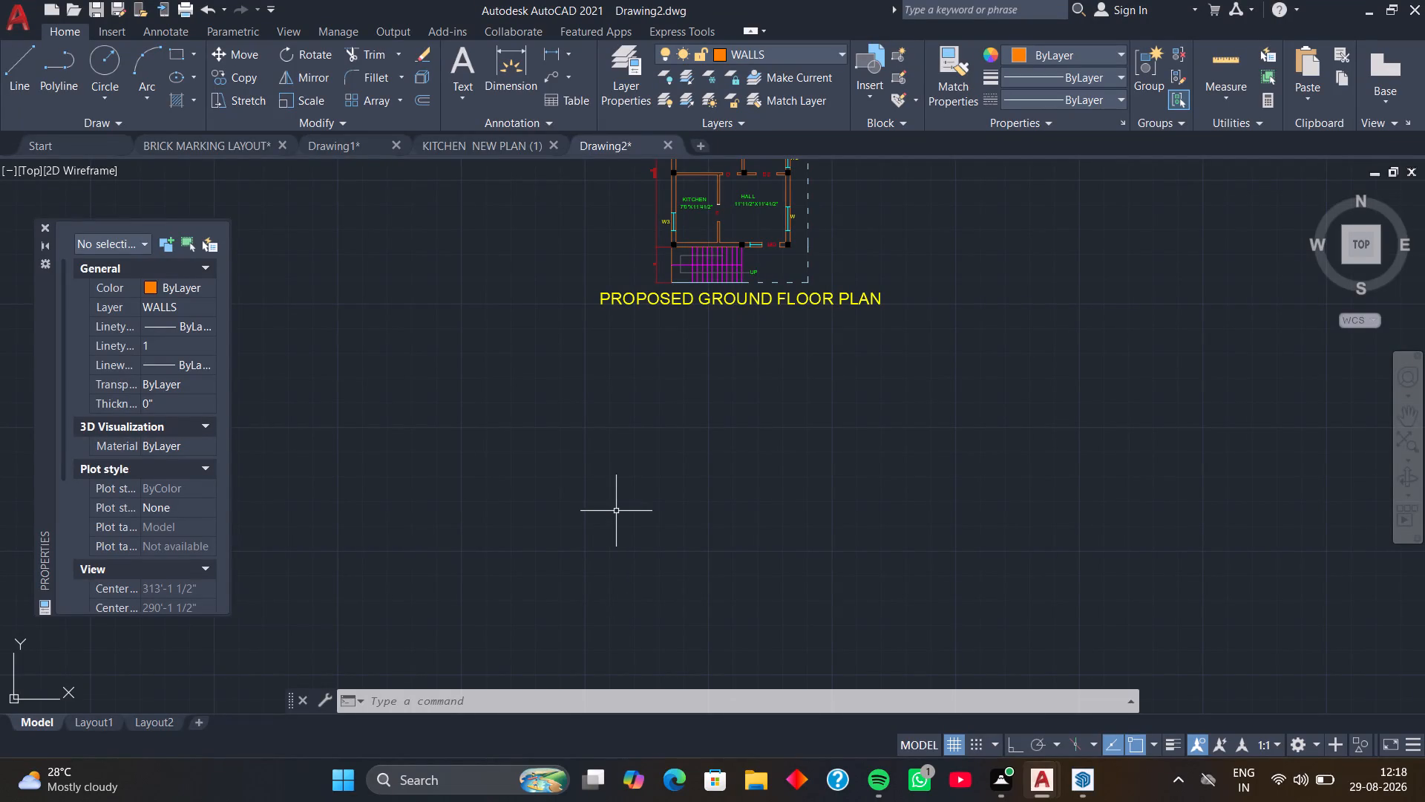
Draw one horizontal and one vertical construction line crossing each other in the empty area below the PROPOSED GROUND FLOOR PLAN title.
key("x")
type("L")
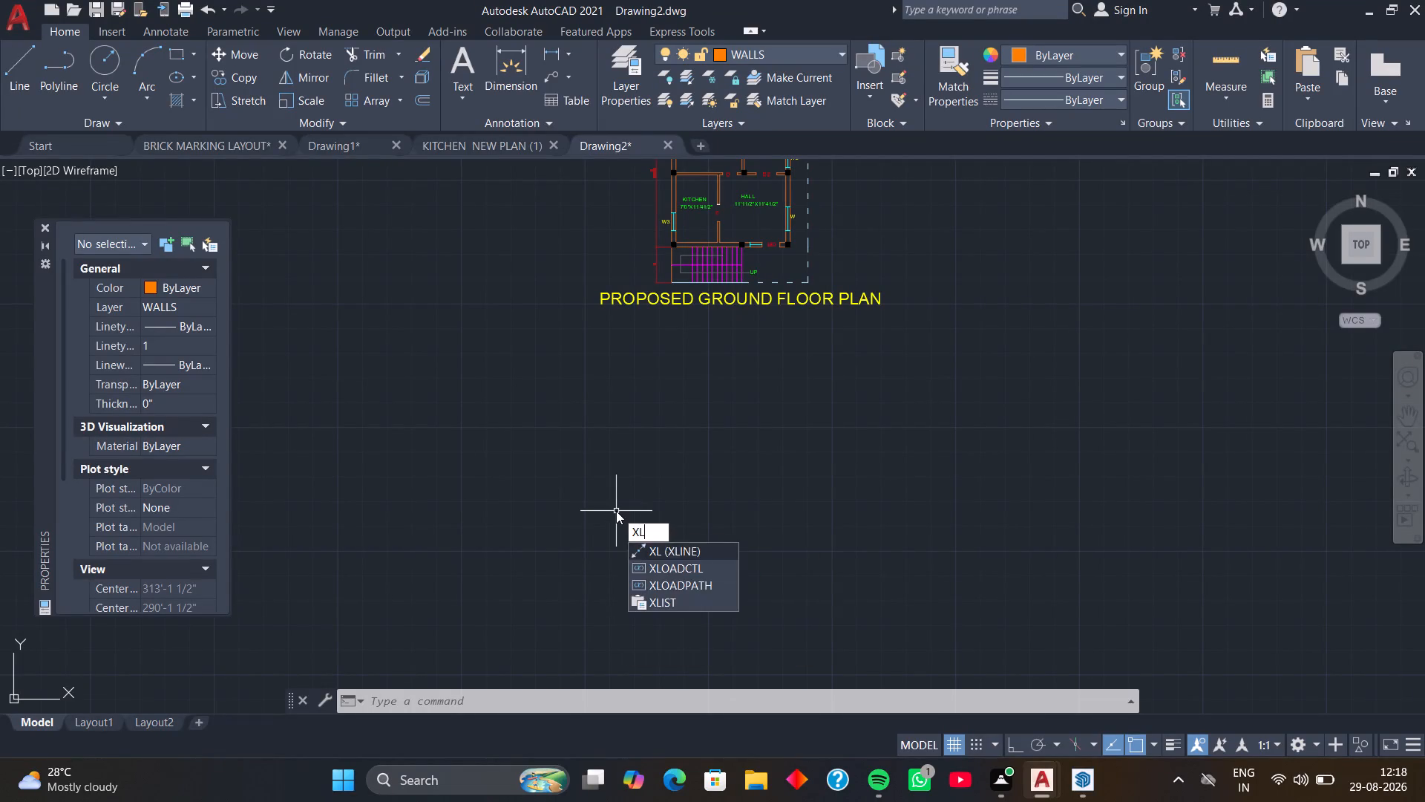
key("space")
type("H")
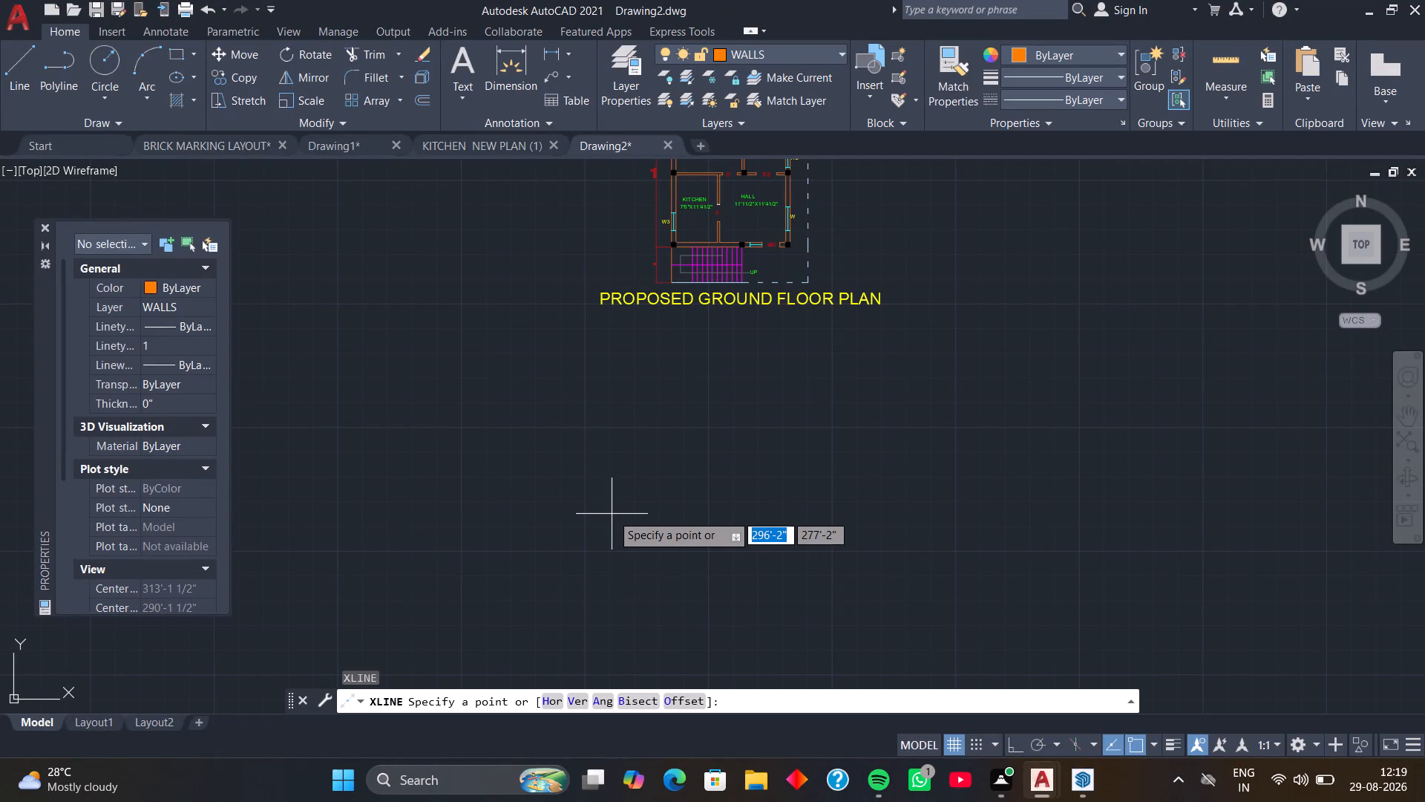
key("space")
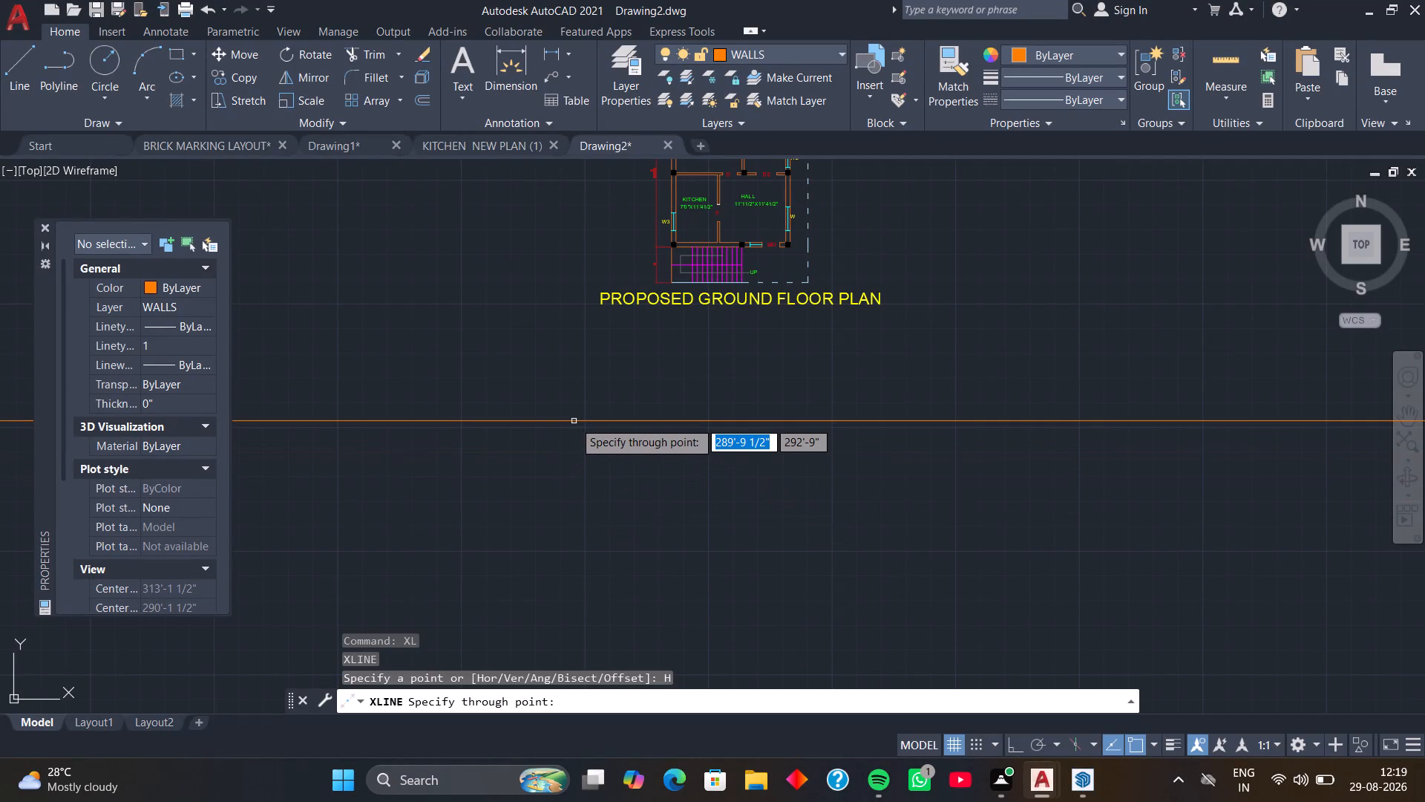
left_click(574, 421)
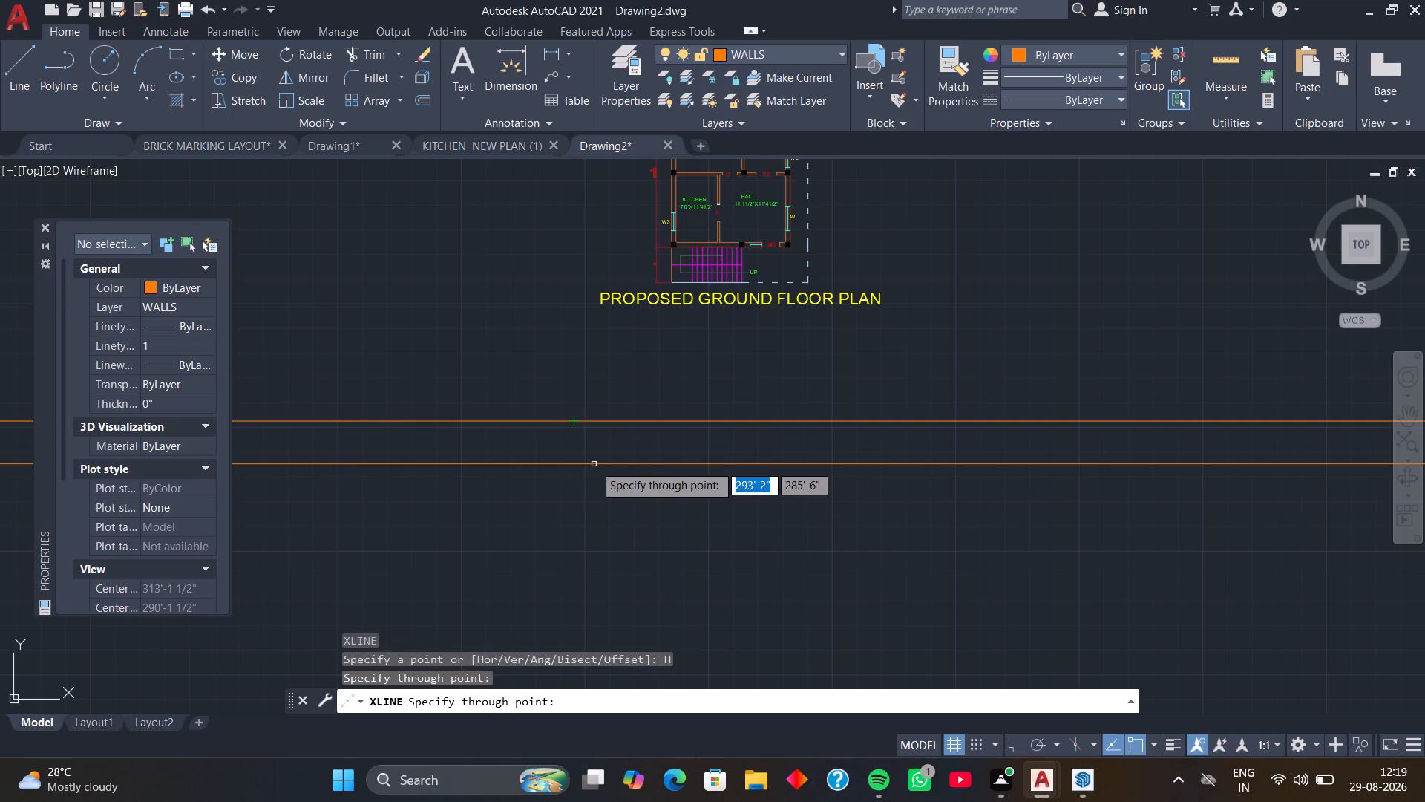
key("space")
key("space")
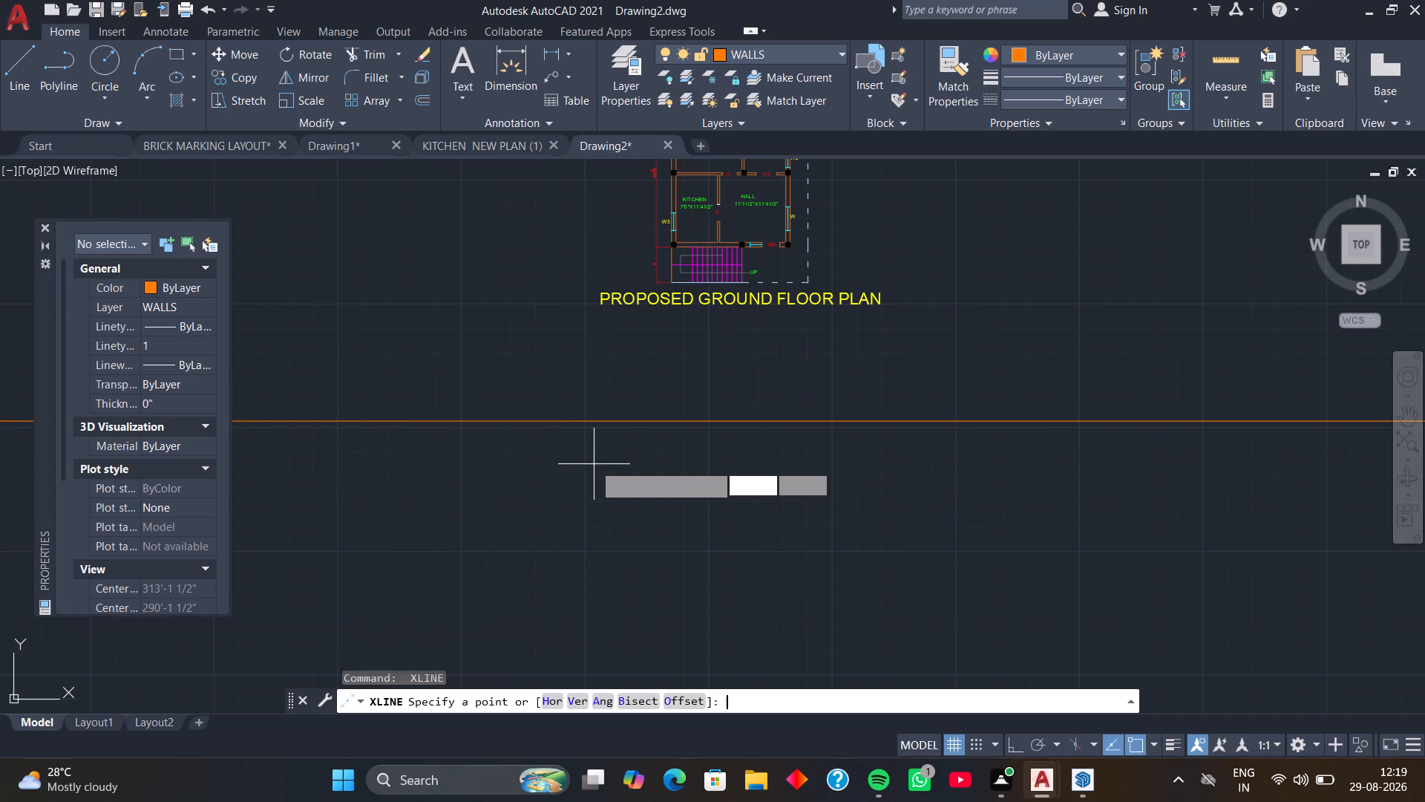
key("v")
key("space")
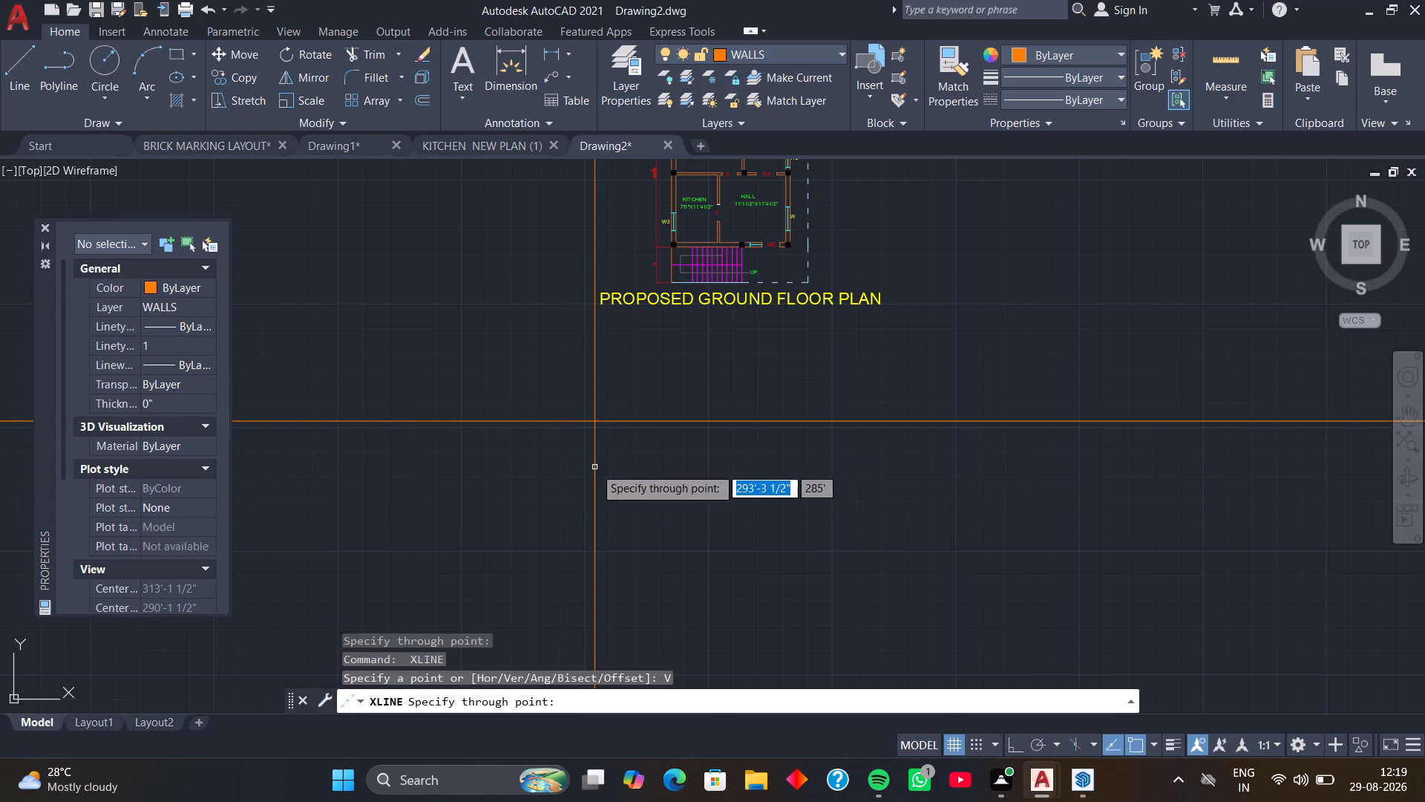
left_click(582, 454)
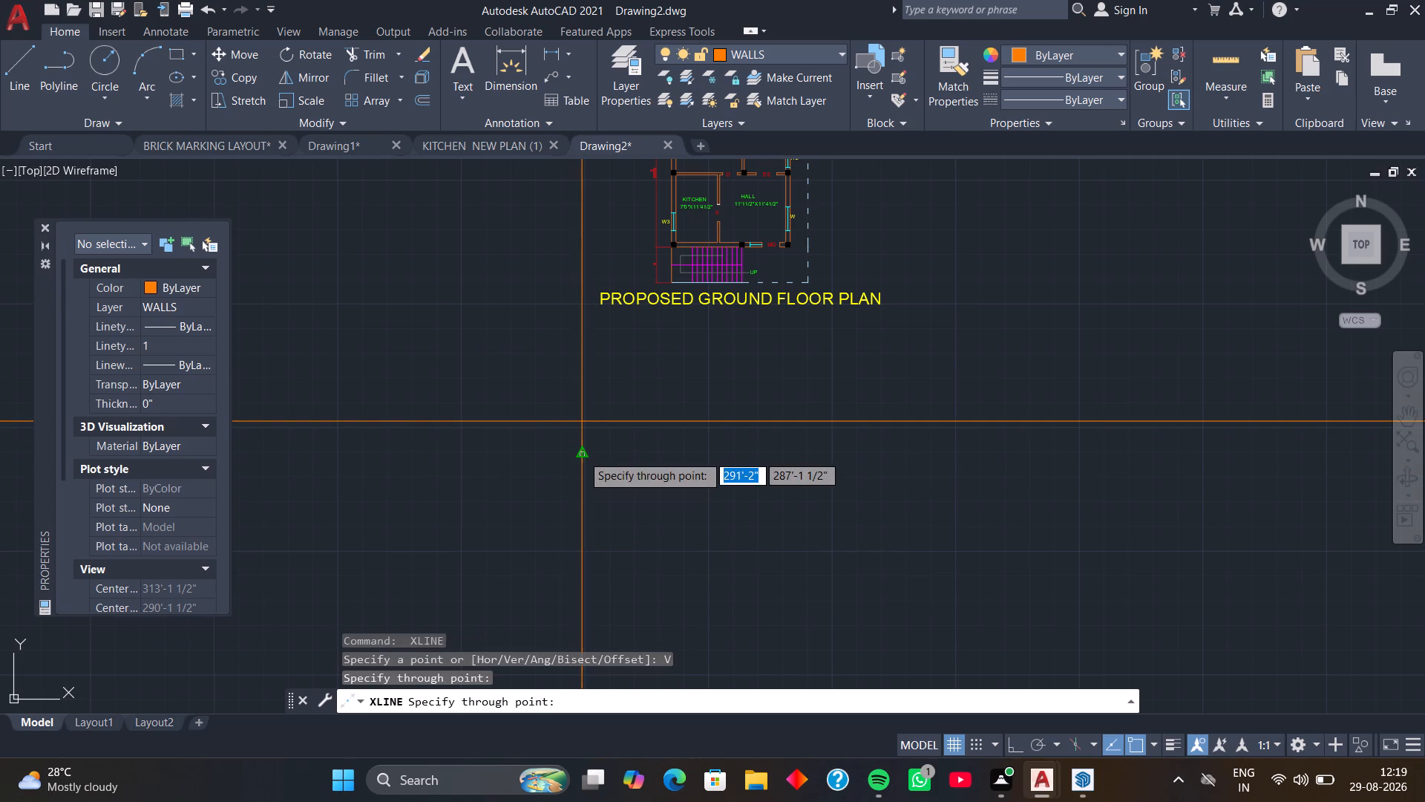
key("space")
Trim the two construction lines beyond their crossing so they form the top-left outer corner of the new plan.
key("t")
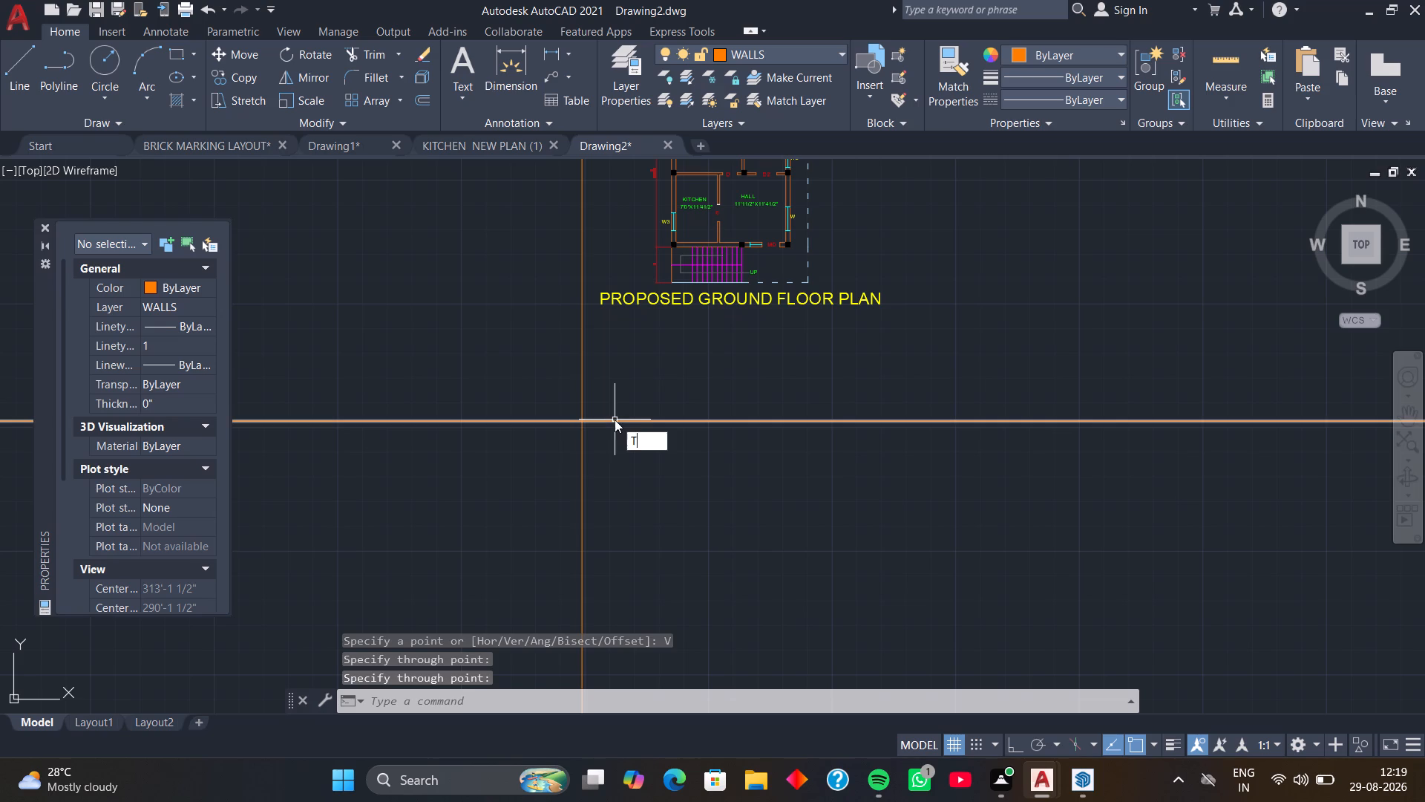
type("R")
key("space")
left_click_drag(608, 370, 522, 451)
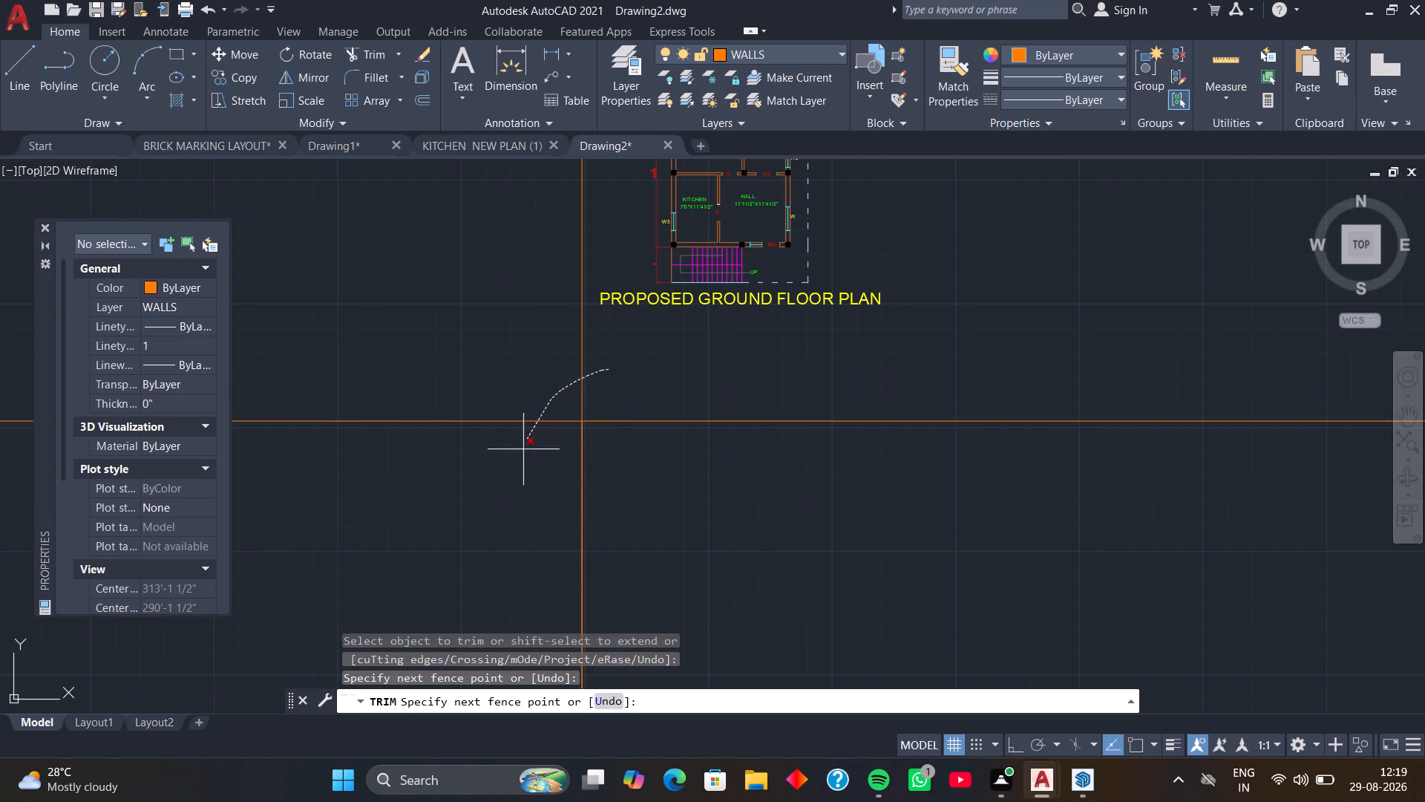
left_click_drag(522, 451, 522, 463)
key("space")
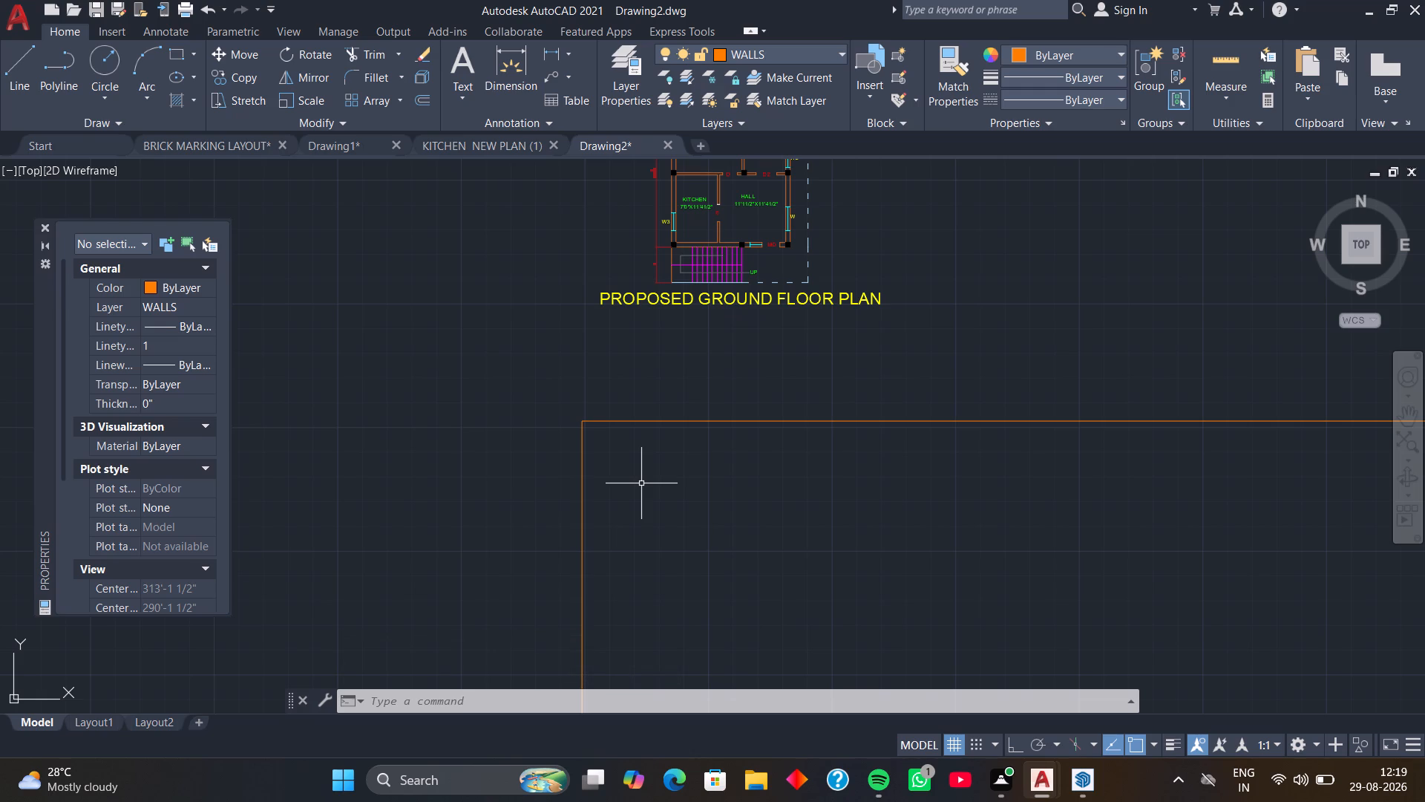
Offset the horizontal and the vertical outer wall lines 9" towards the inside of the plan.
middle_click_drag(634, 482, 504, 430)
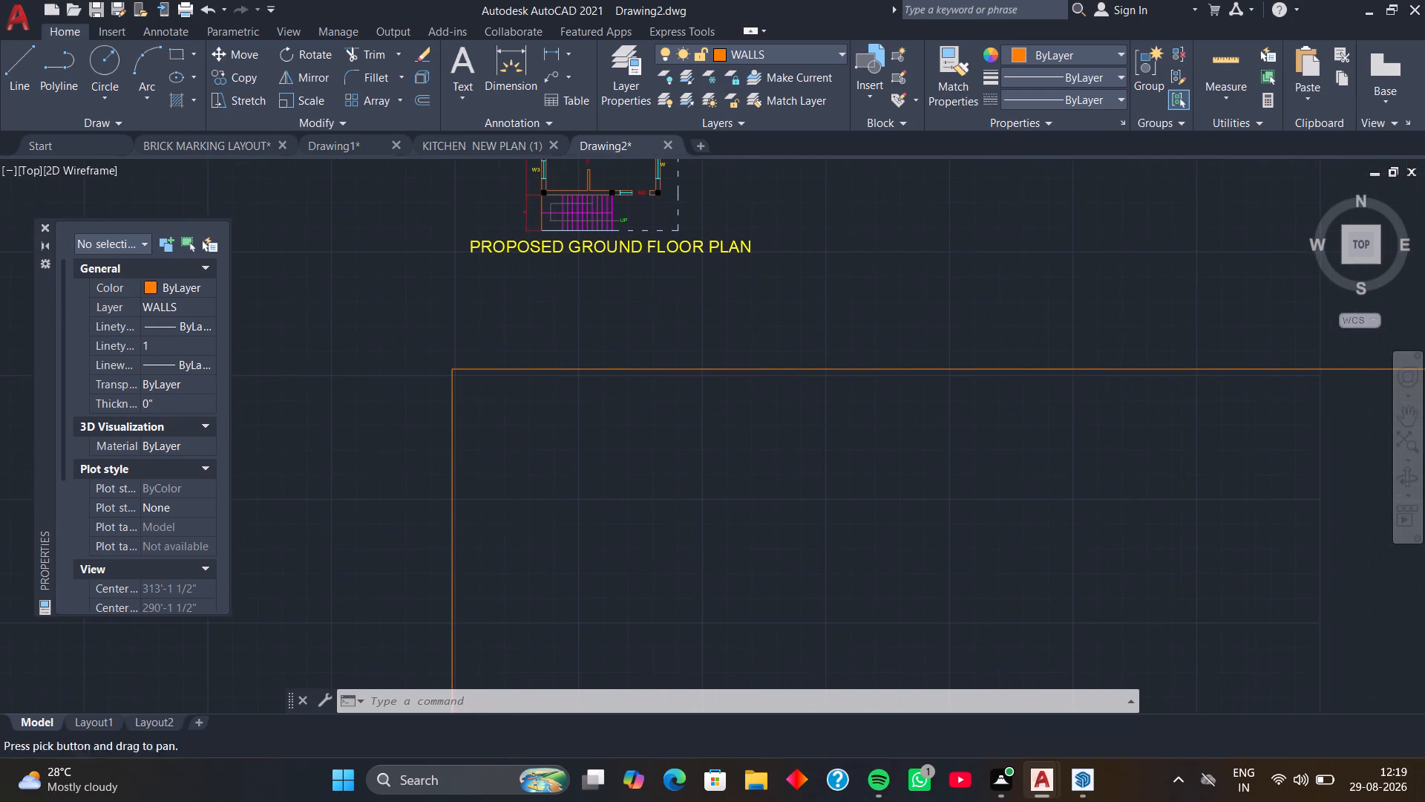
middle_click_drag(611, 435, 580, 436)
type("O")
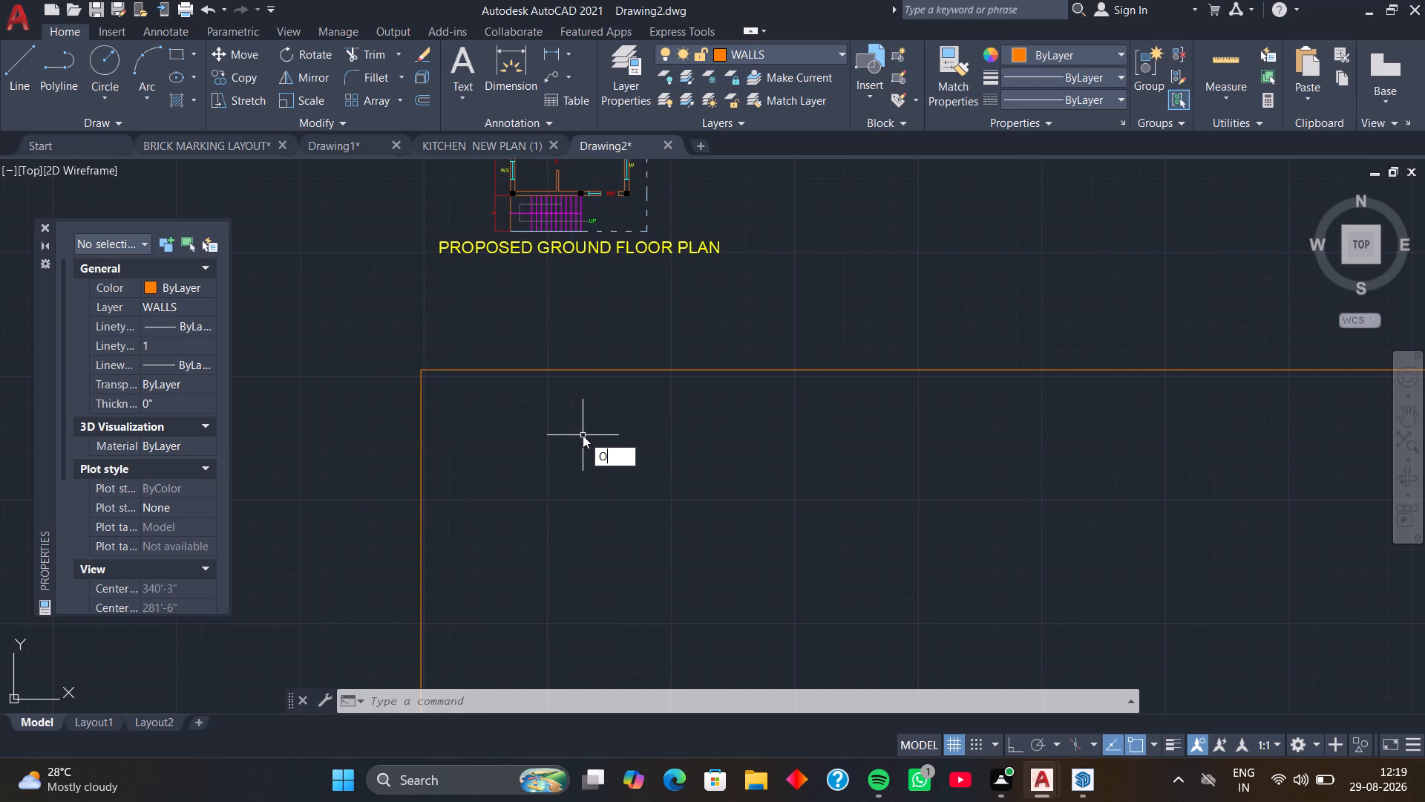
key("space")
key("space")
left_click(573, 369)
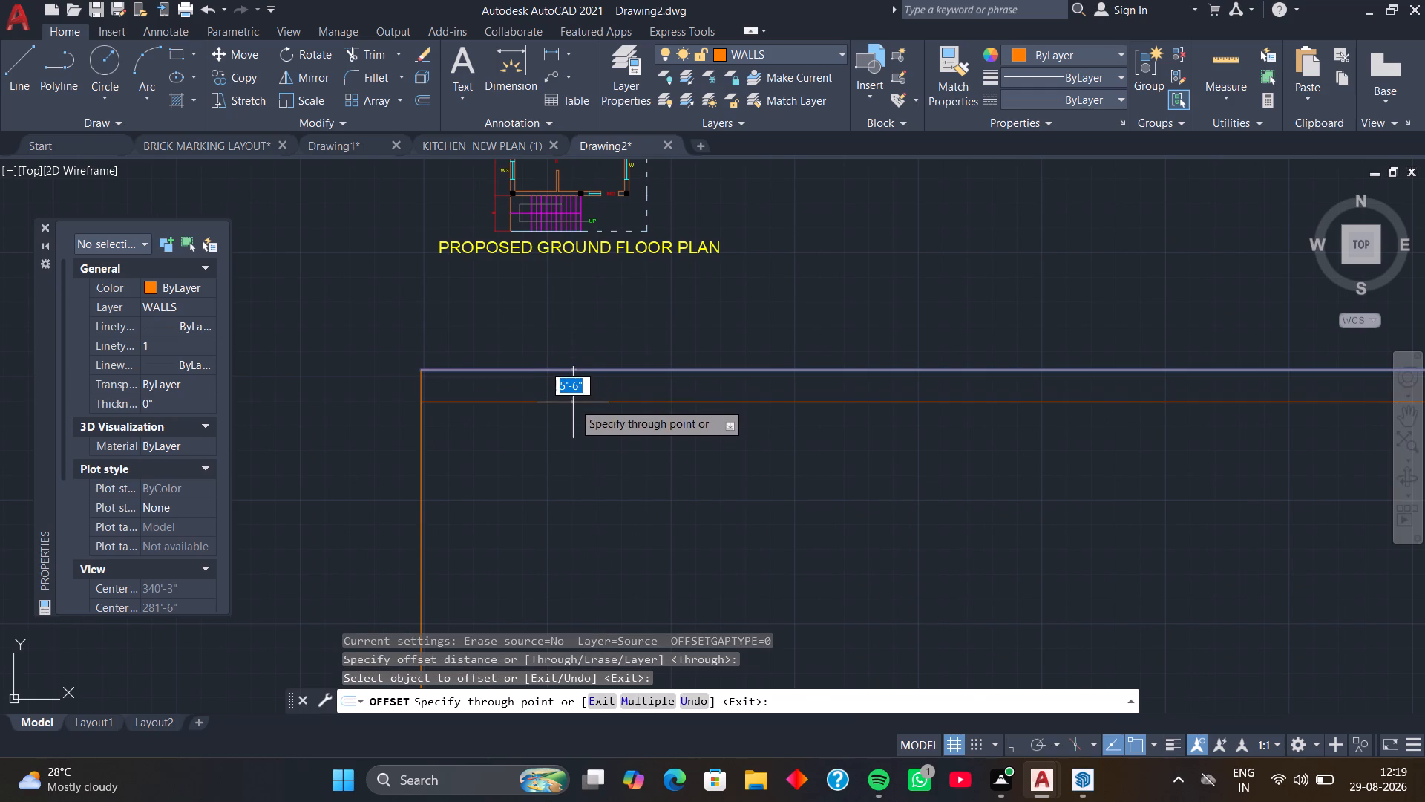
key("9")
key("Return")
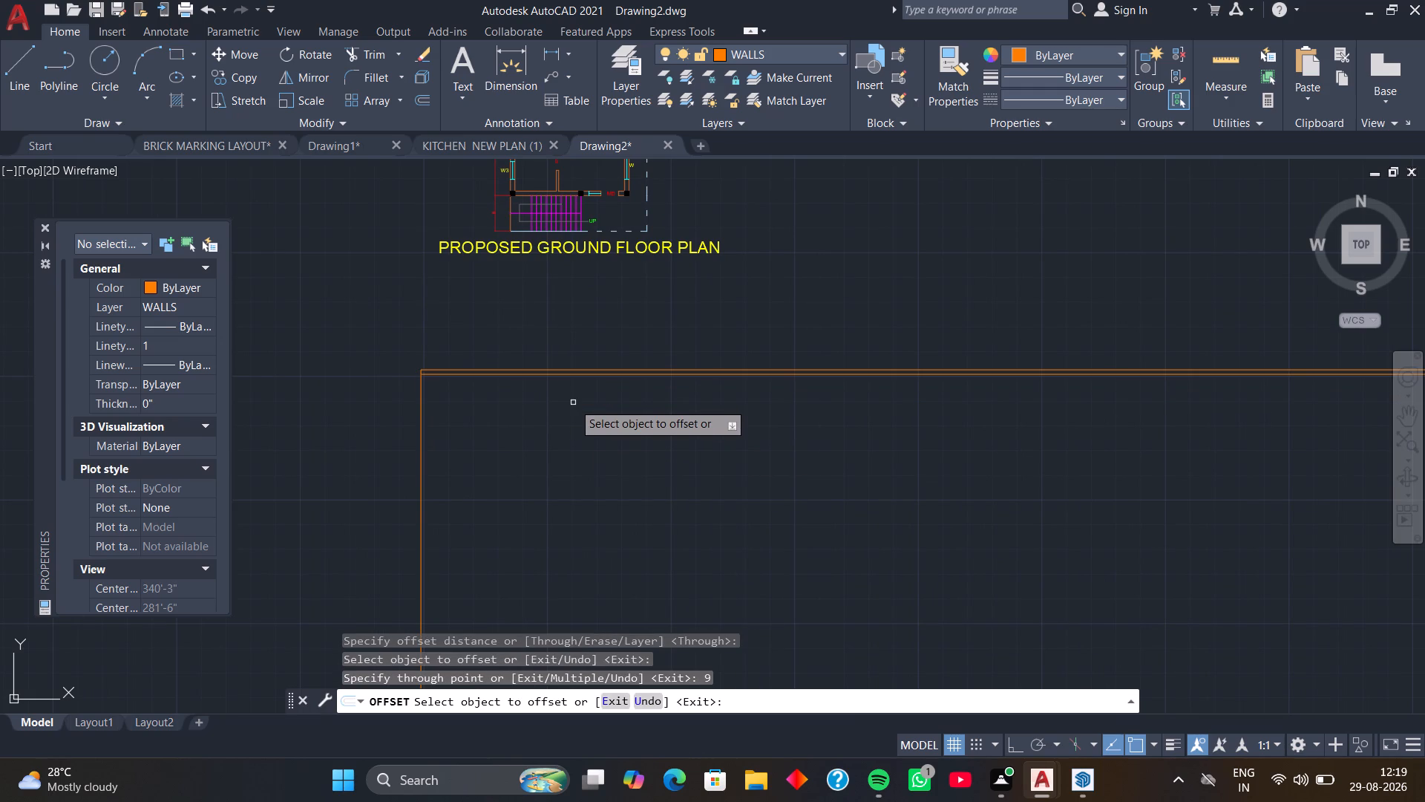
left_click(419, 416)
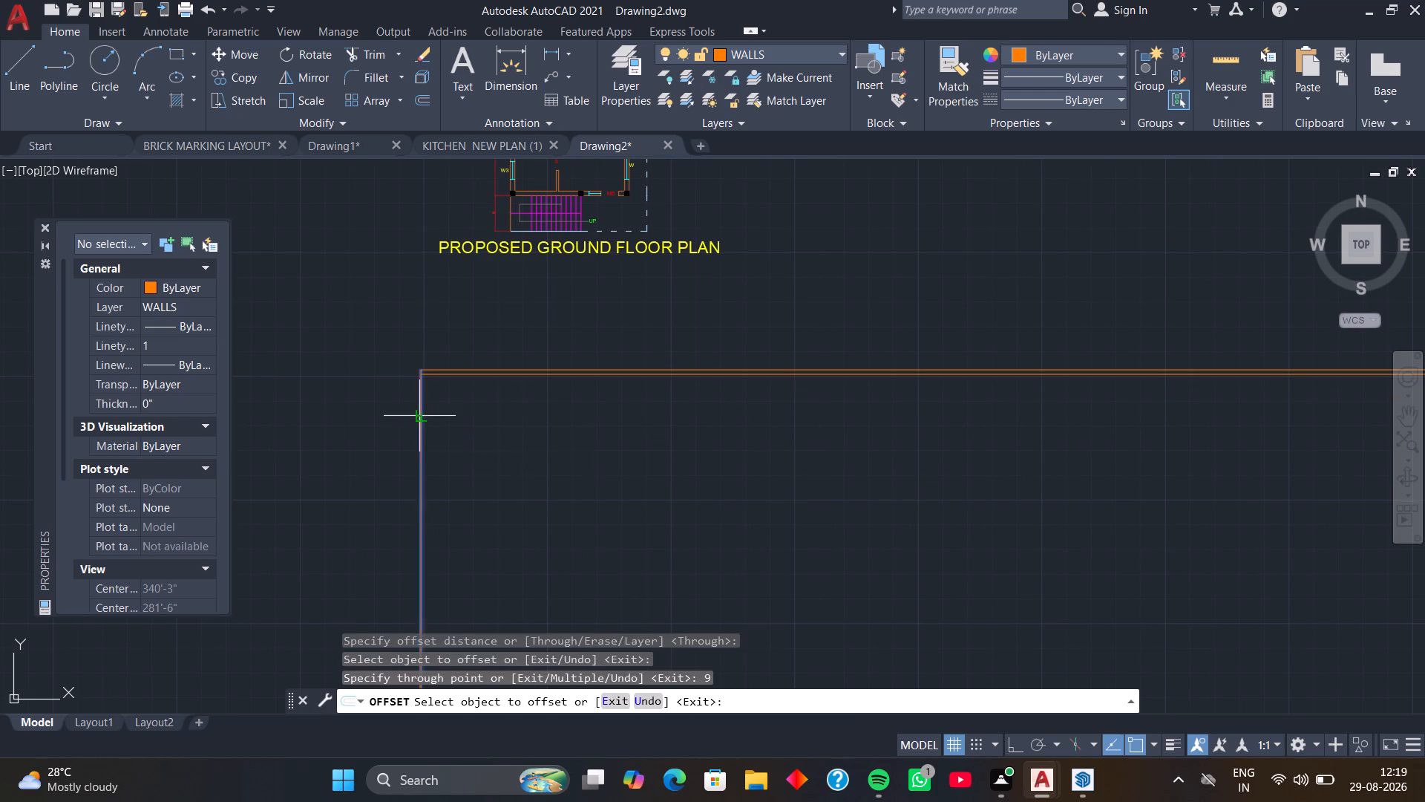
key("9")
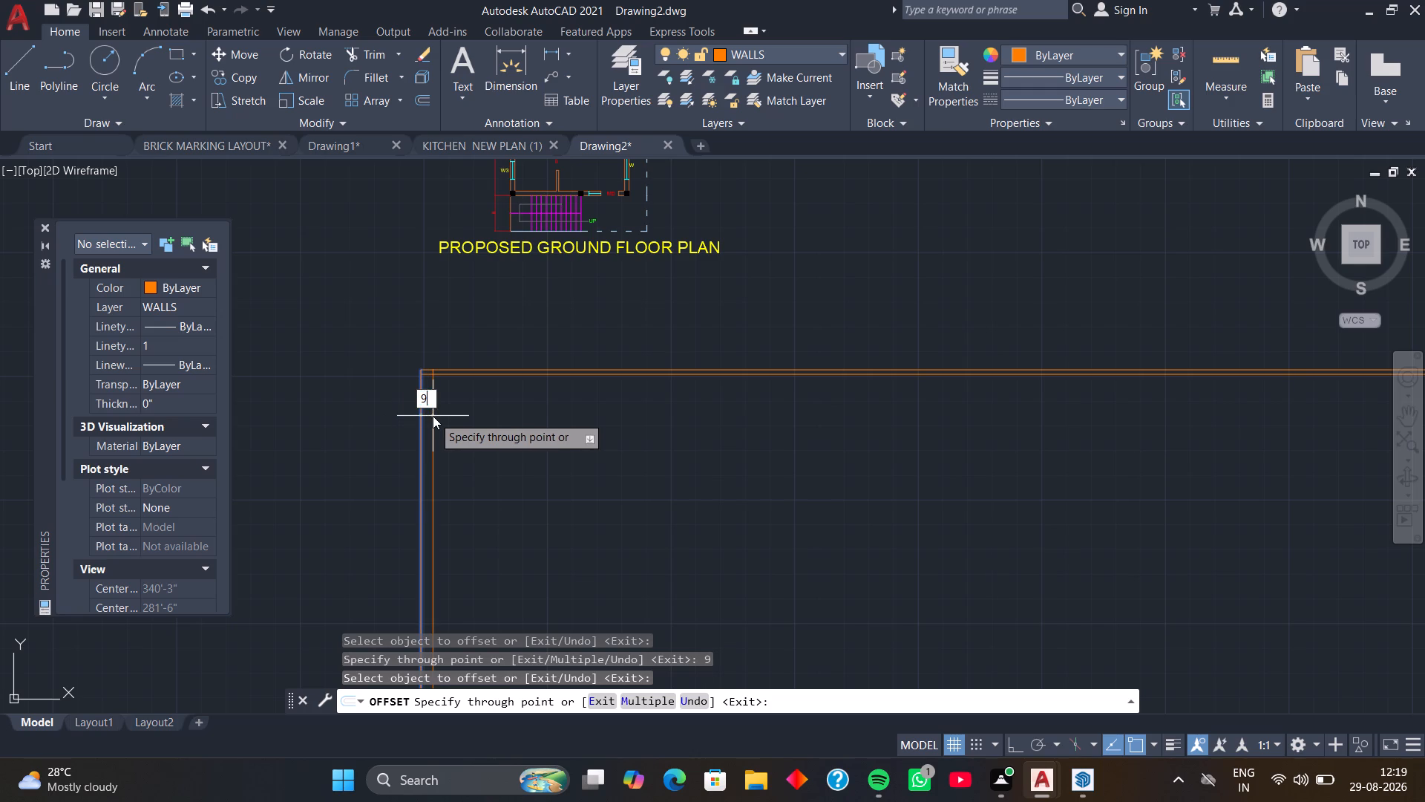
key("Return")
middle_click_drag(448, 375, 606, 415)
scroll(593, 426, "up", 1)
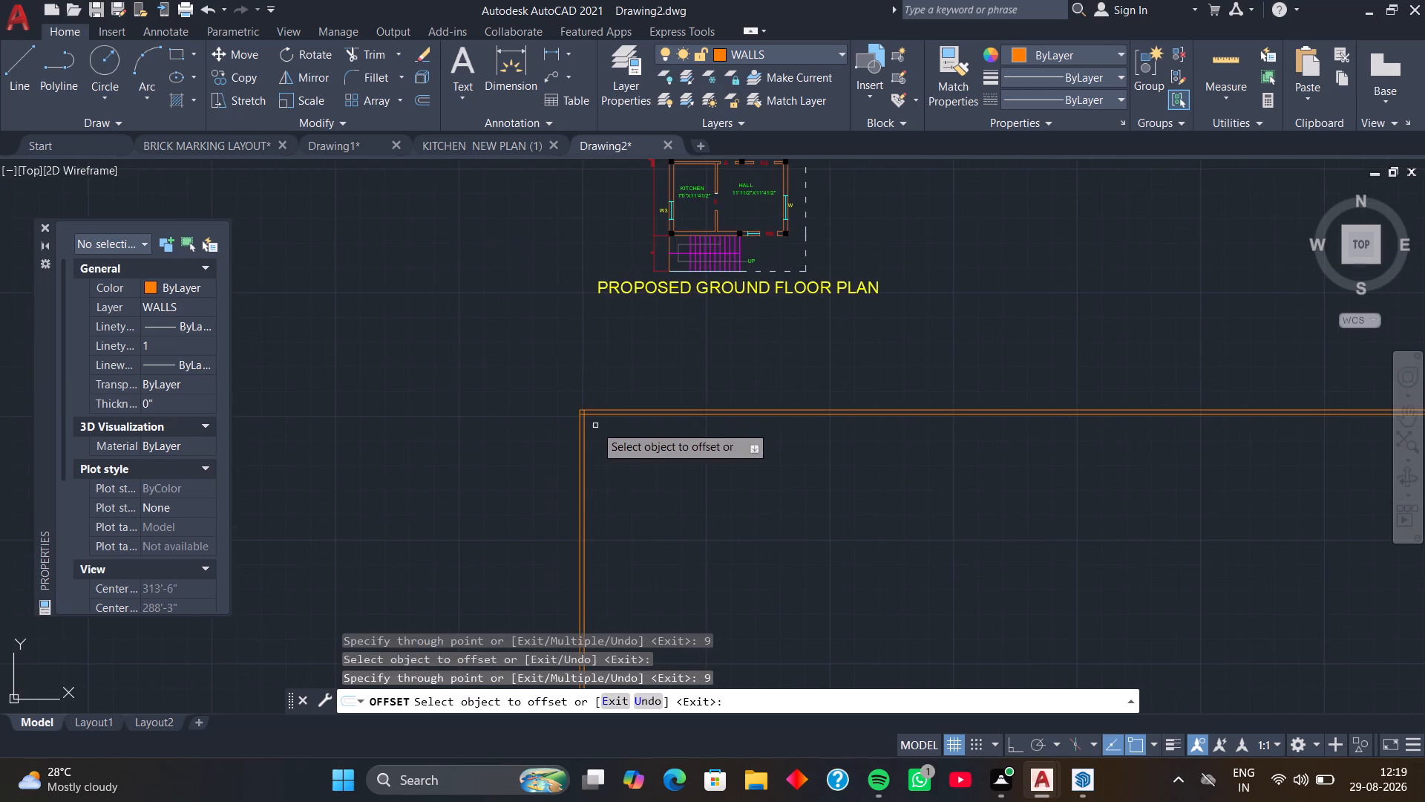
scroll(592, 426, "up", 3)
middle_click_drag(586, 418, 666, 428)
middle_click_drag(606, 385, 675, 397)
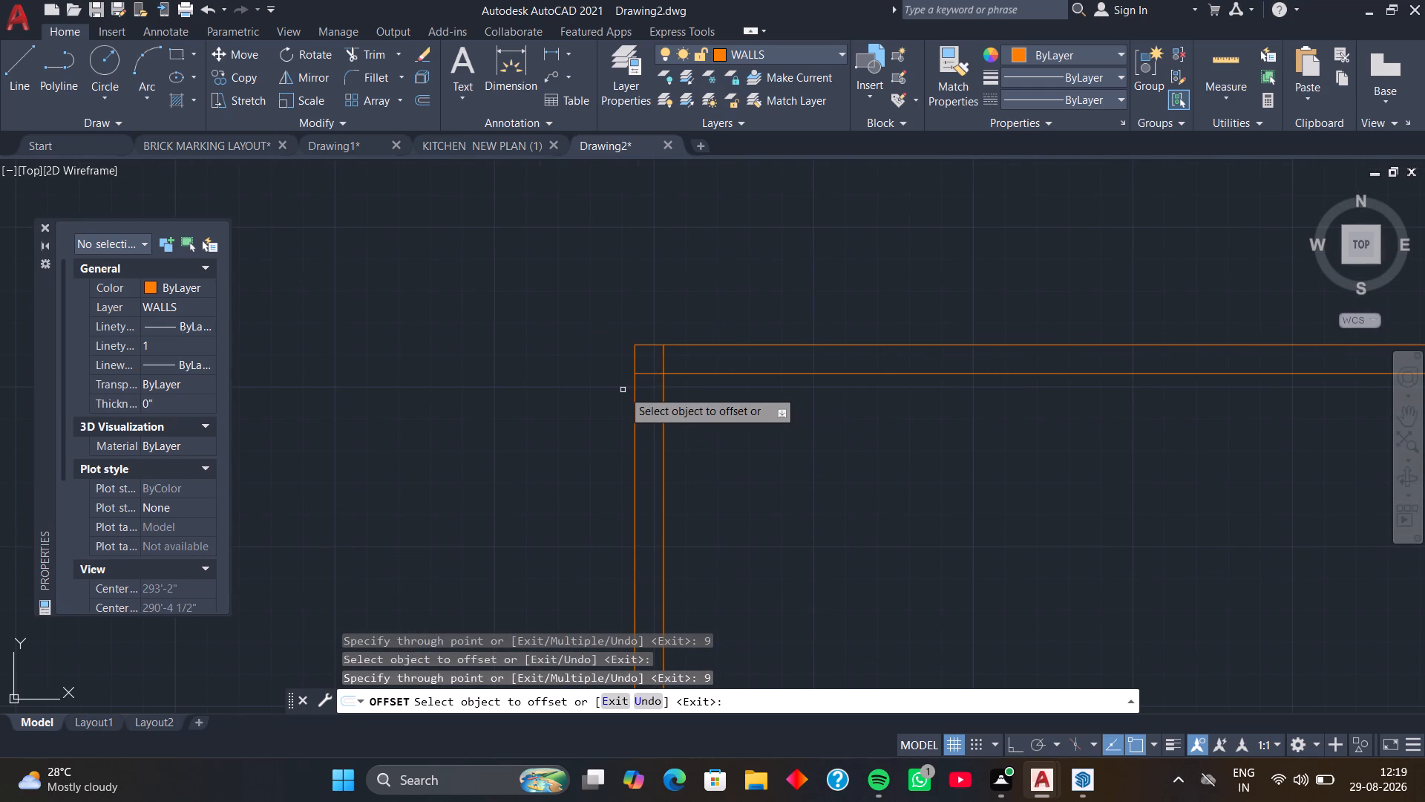
key("space")
Trim the overlapping ends of the two inner wall lines at the top-left corner to make a clean wall corner.
type("TR")
key("space")
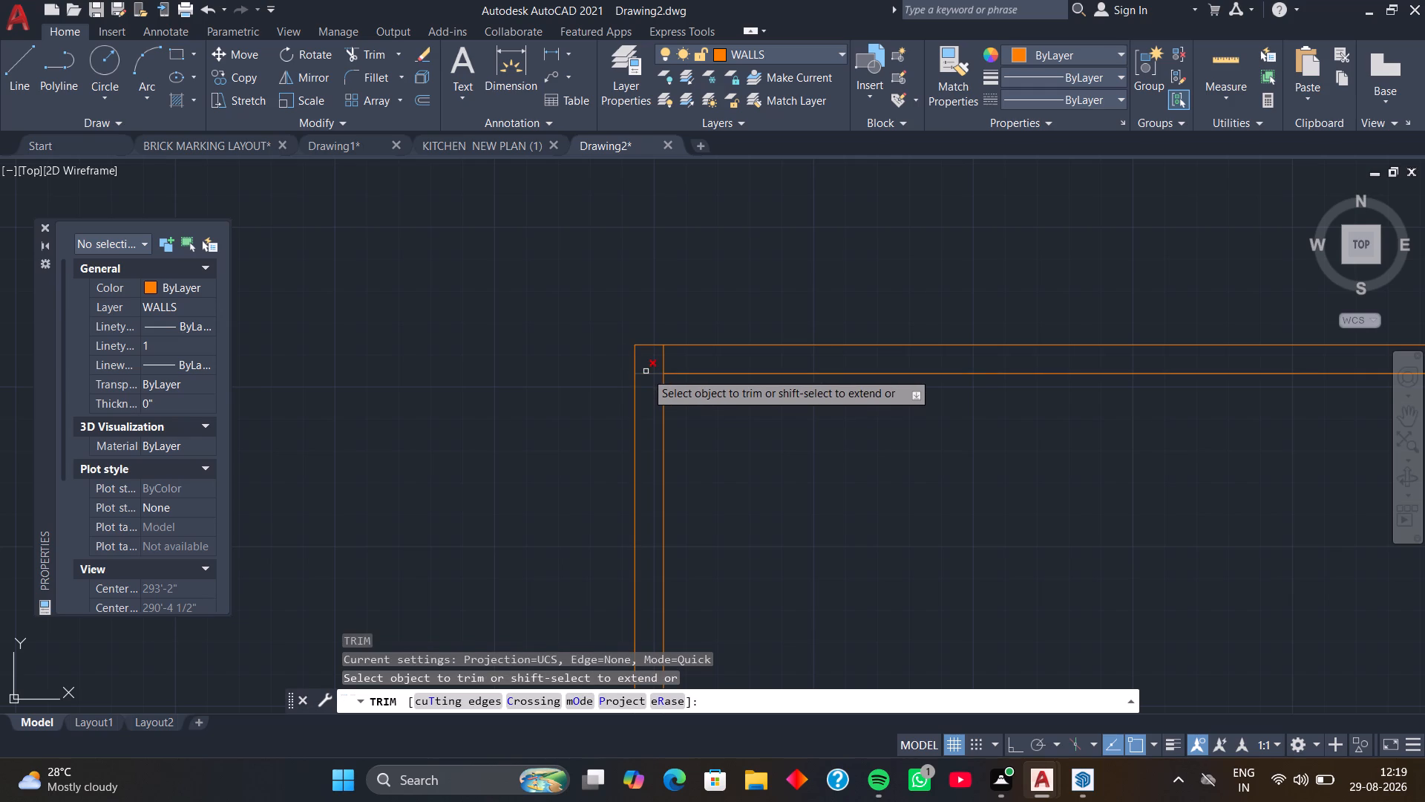
left_click(646, 374)
left_click(664, 358)
scroll(749, 431, "down", 1)
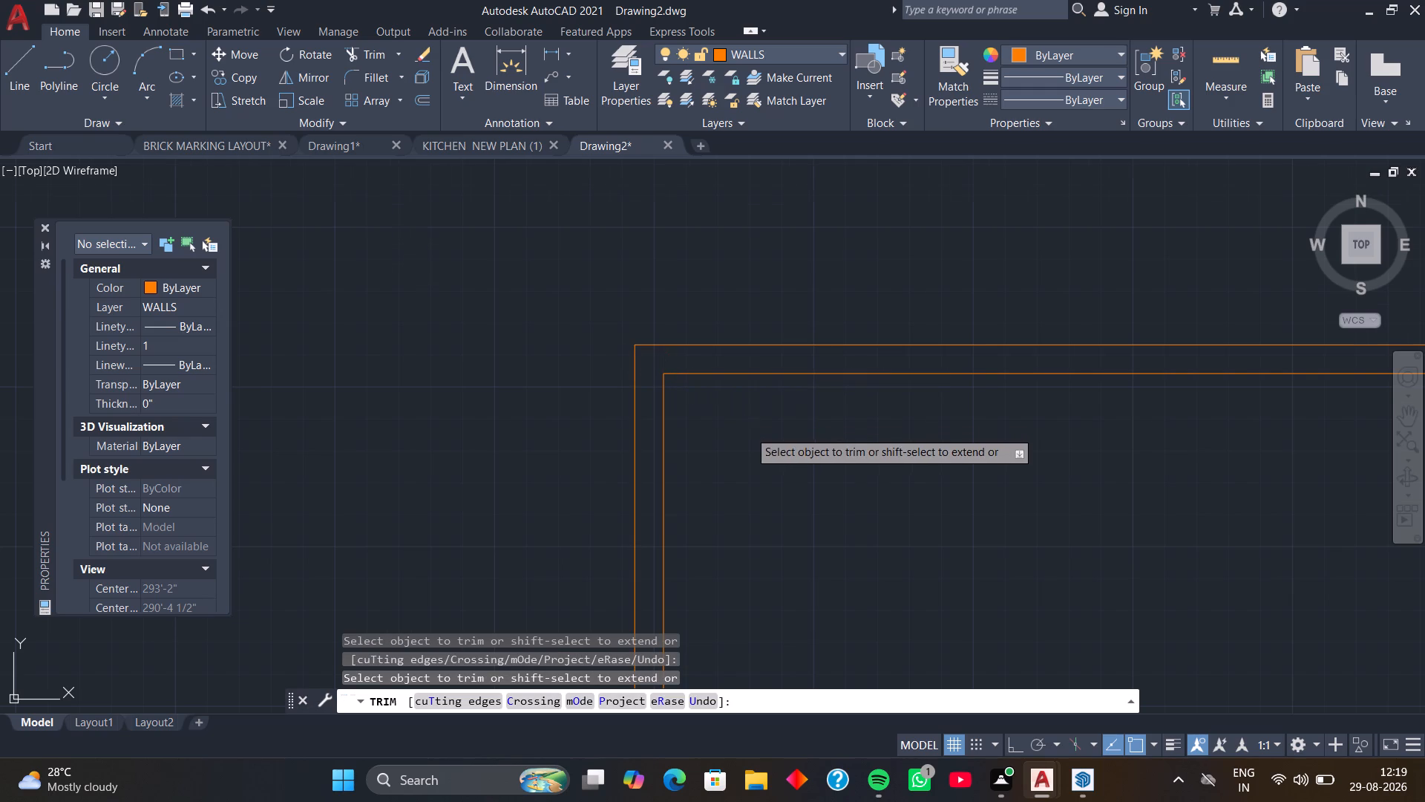
middle_click_drag(752, 443, 732, 403)
key("space")
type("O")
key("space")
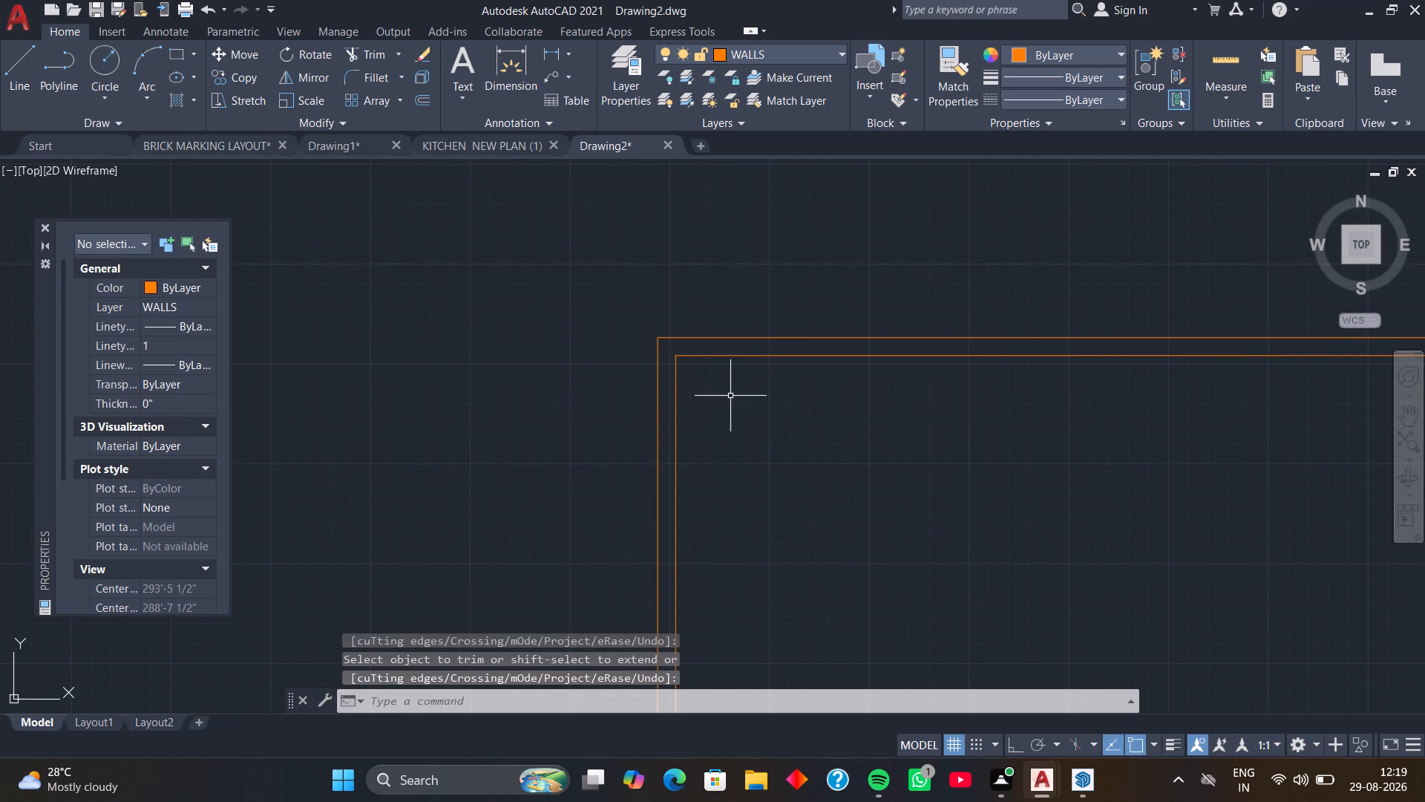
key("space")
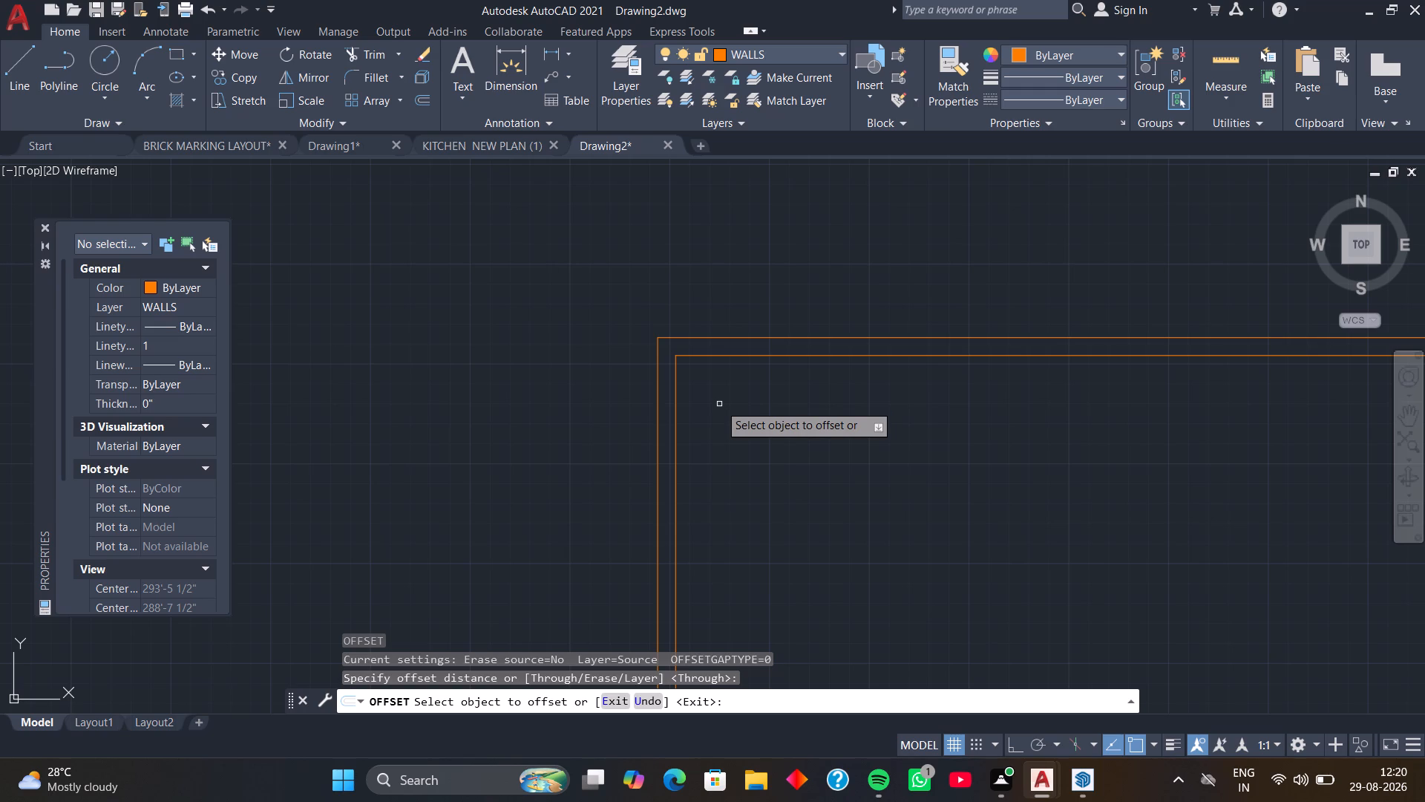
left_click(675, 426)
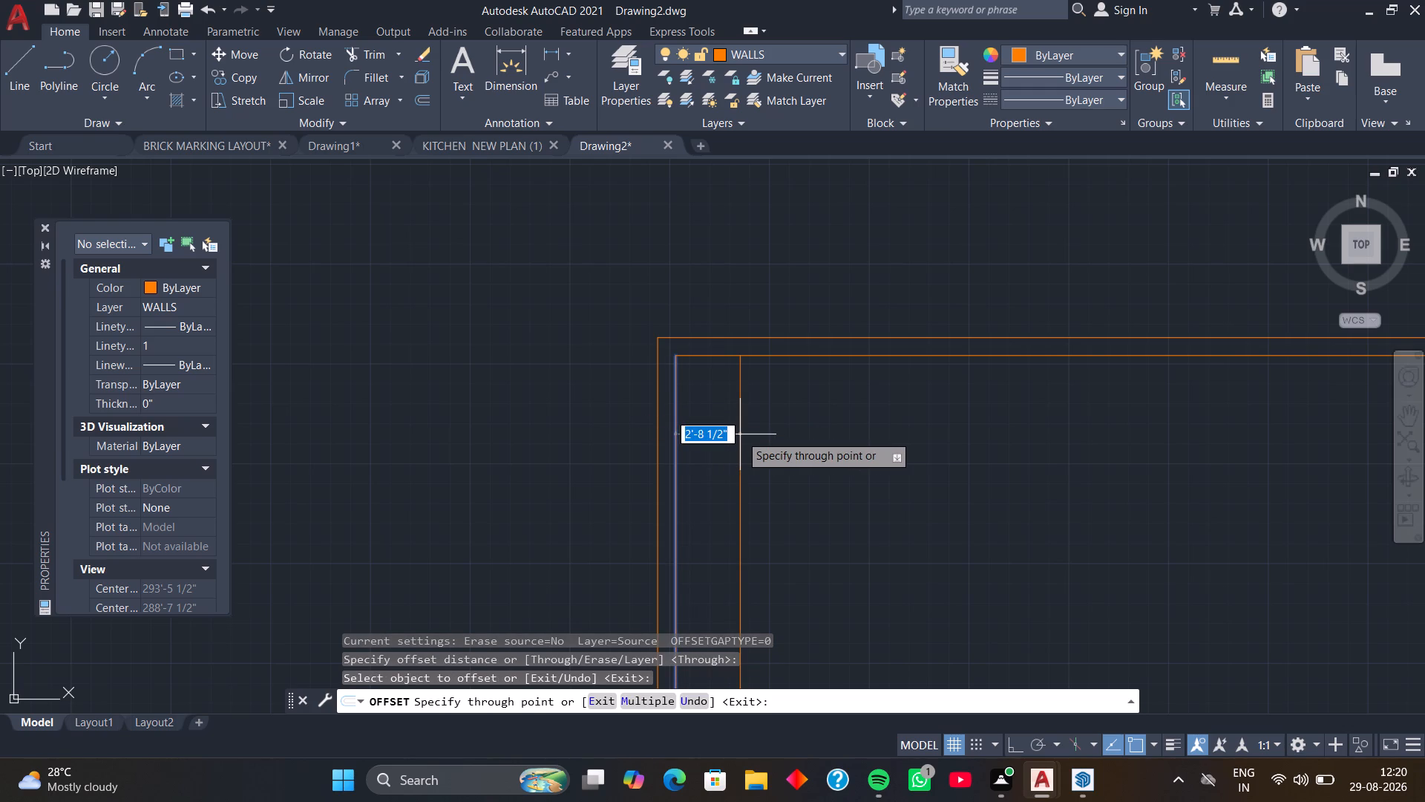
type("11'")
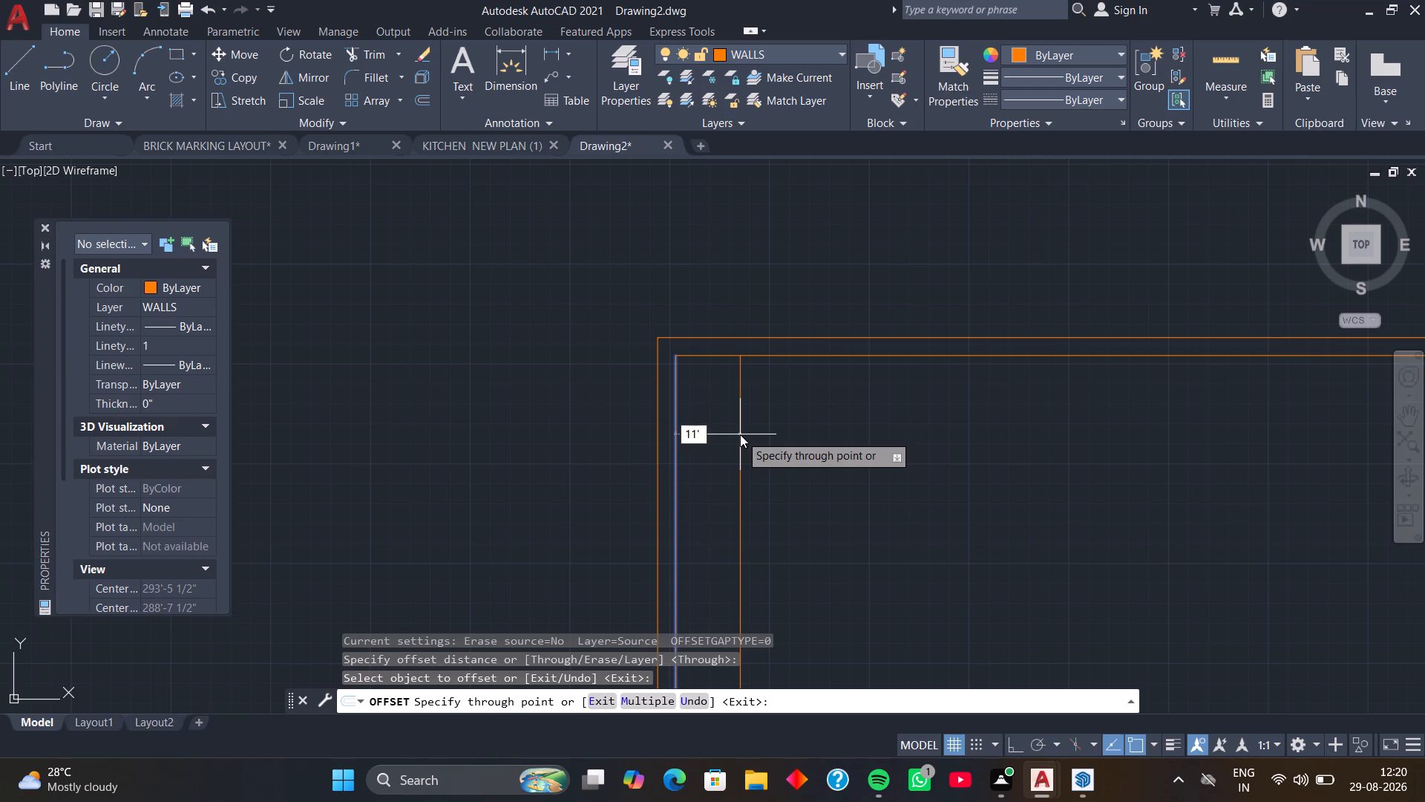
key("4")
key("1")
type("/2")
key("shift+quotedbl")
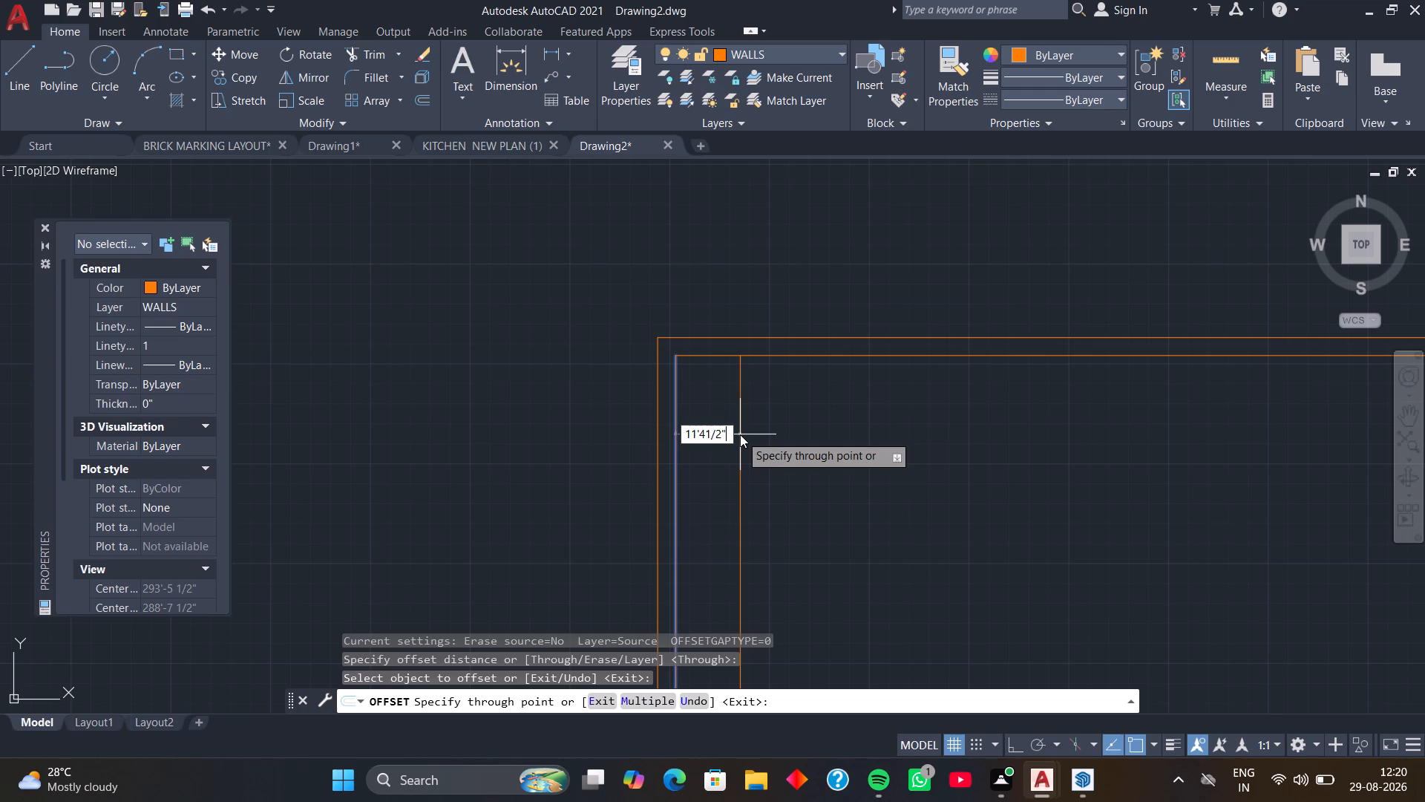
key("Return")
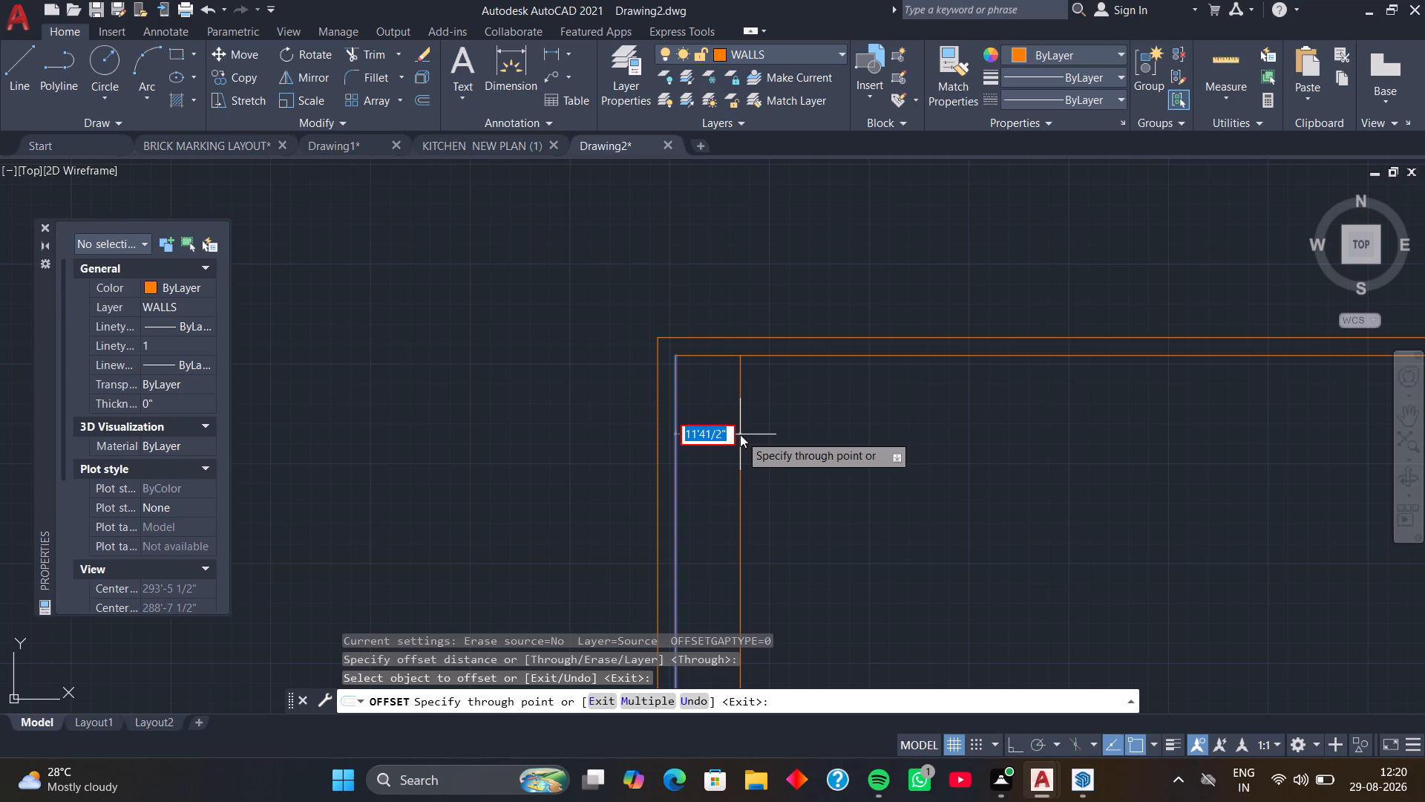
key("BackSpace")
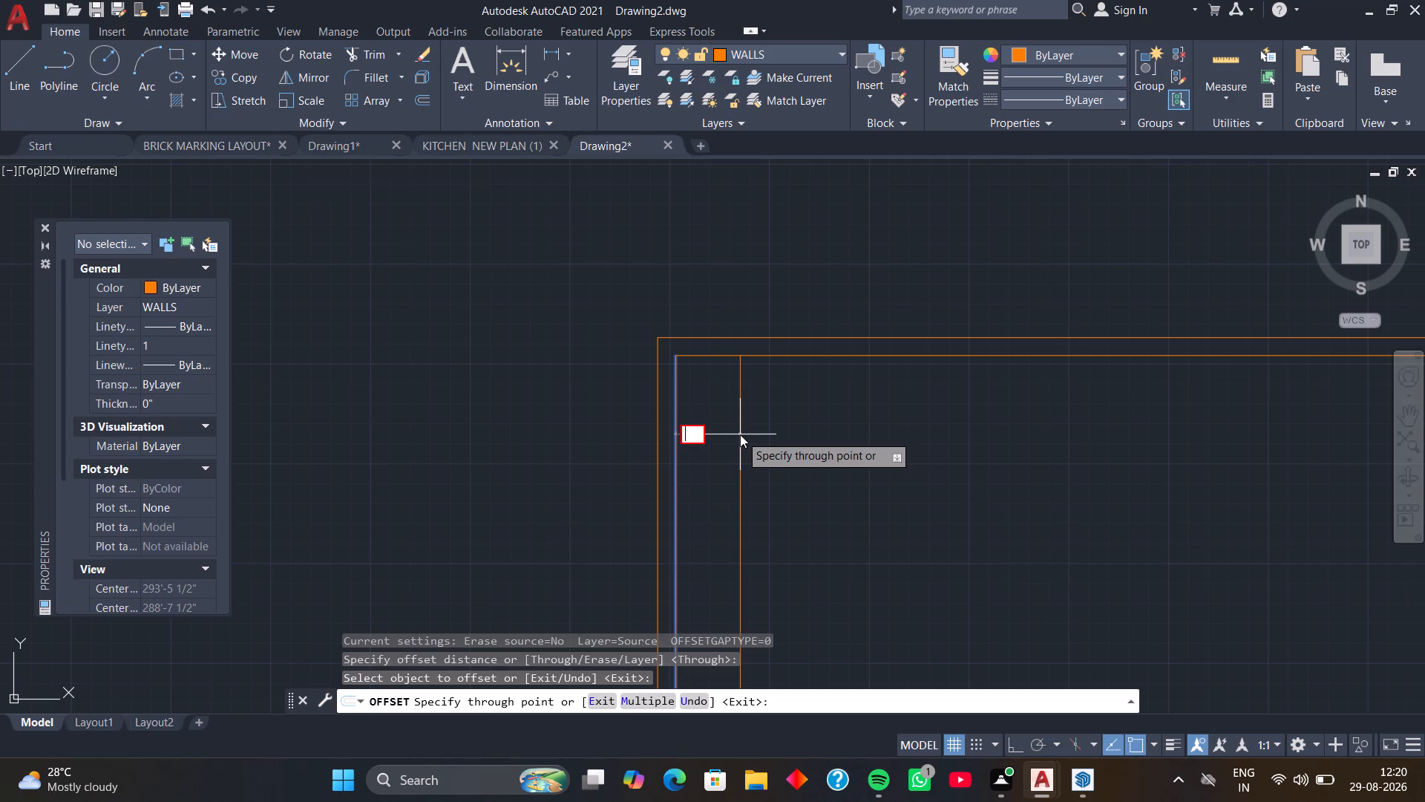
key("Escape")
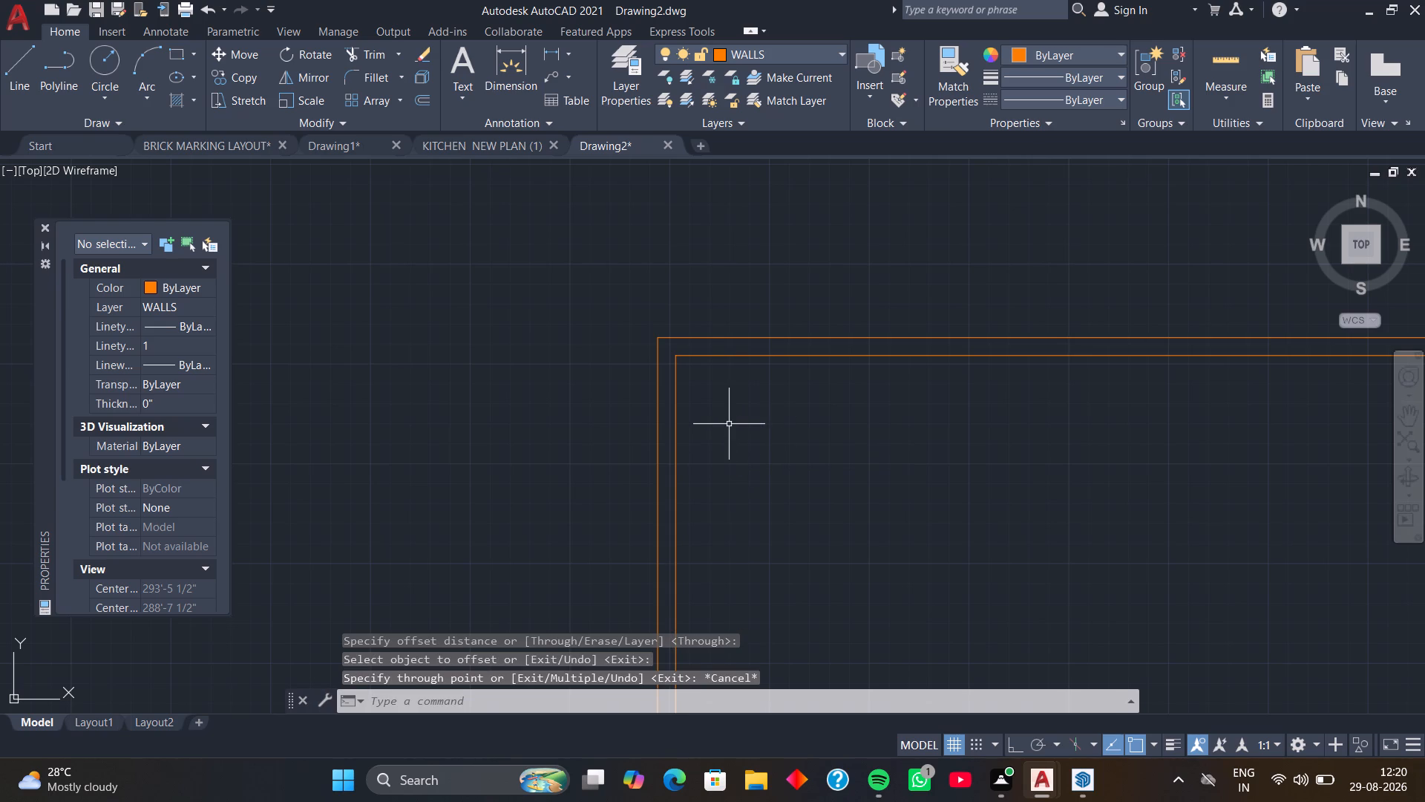
Offset the inner line of the left wall 11'4.5" to the right, into the plan.
type("O")
key("space")
key("space")
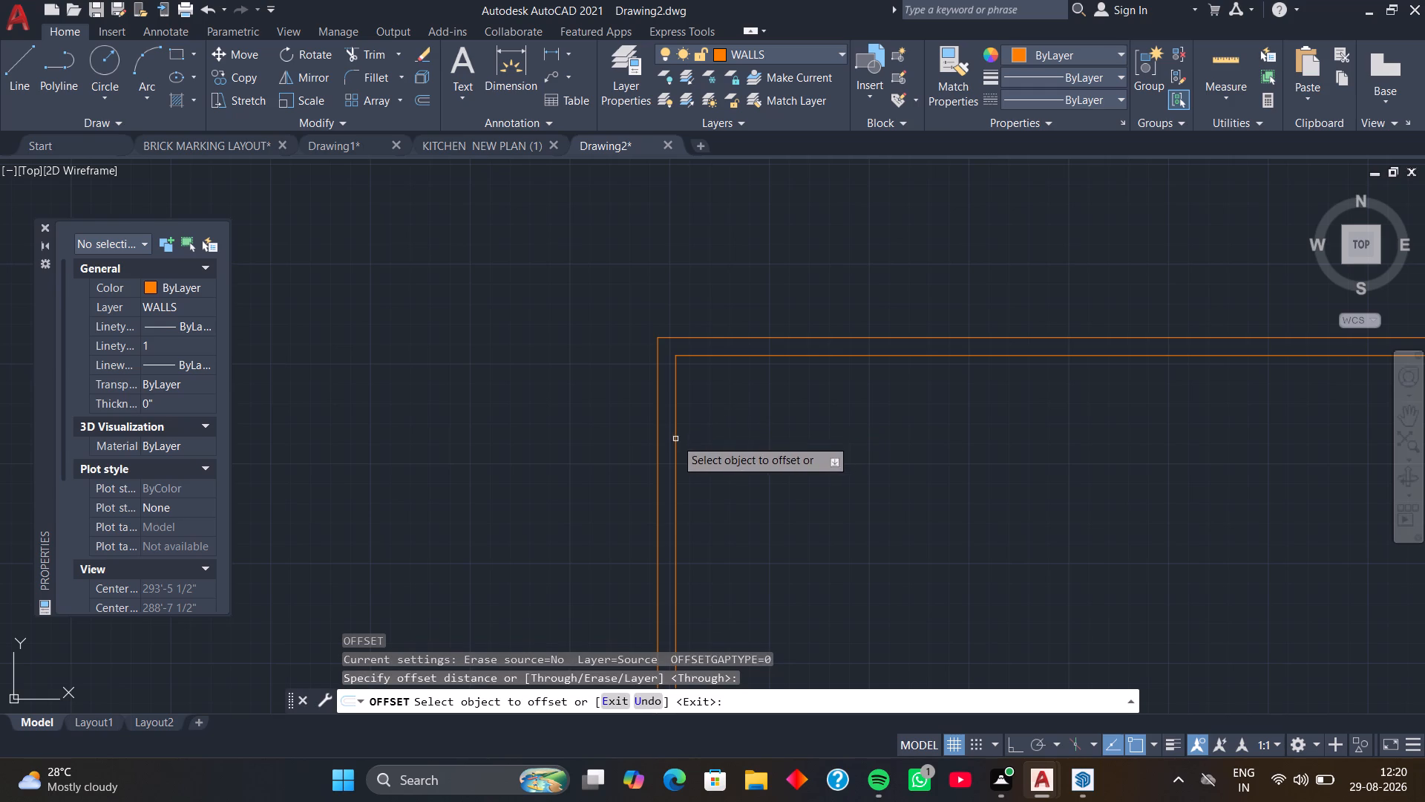
left_click(675, 439)
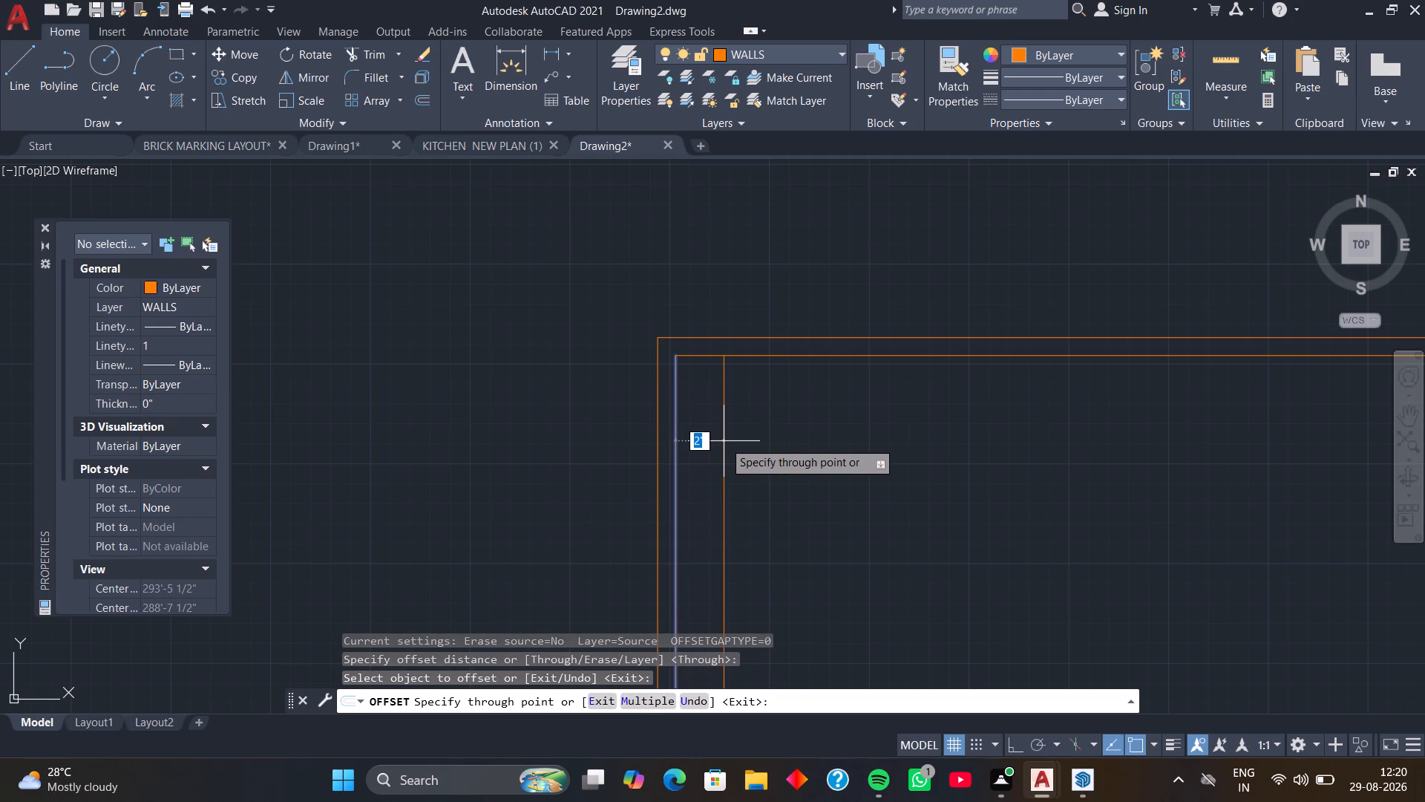
type("11'")
type("4.5")
key("Return")
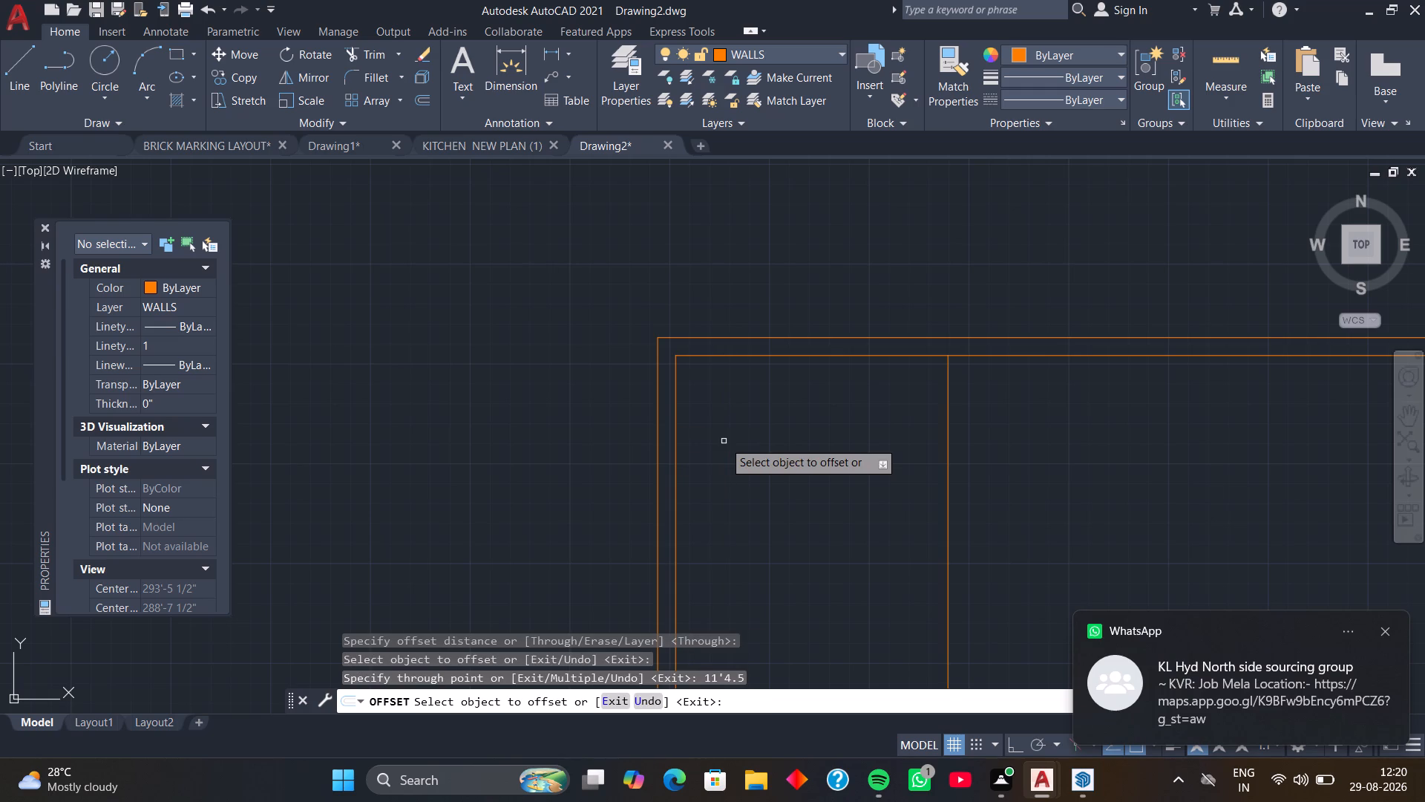
Offset the new vertical partition line 4.5" to the right to give the partition its thickness.
left_click(947, 443)
type("4.5")
key("Return")
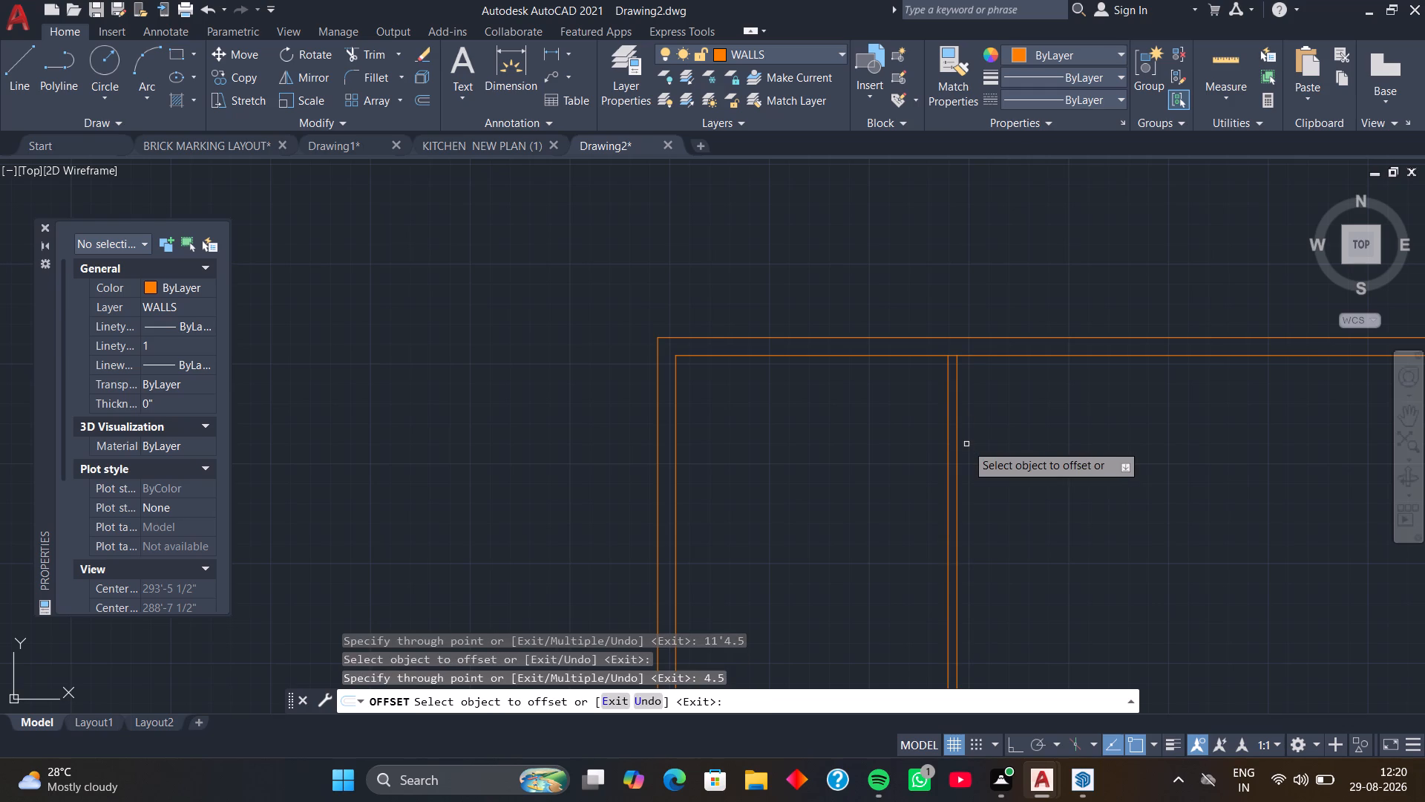
key("space")
Trim the top wall's inner line between the two vertical partition lines to open the wall junction.
scroll(948, 392, "up", 2)
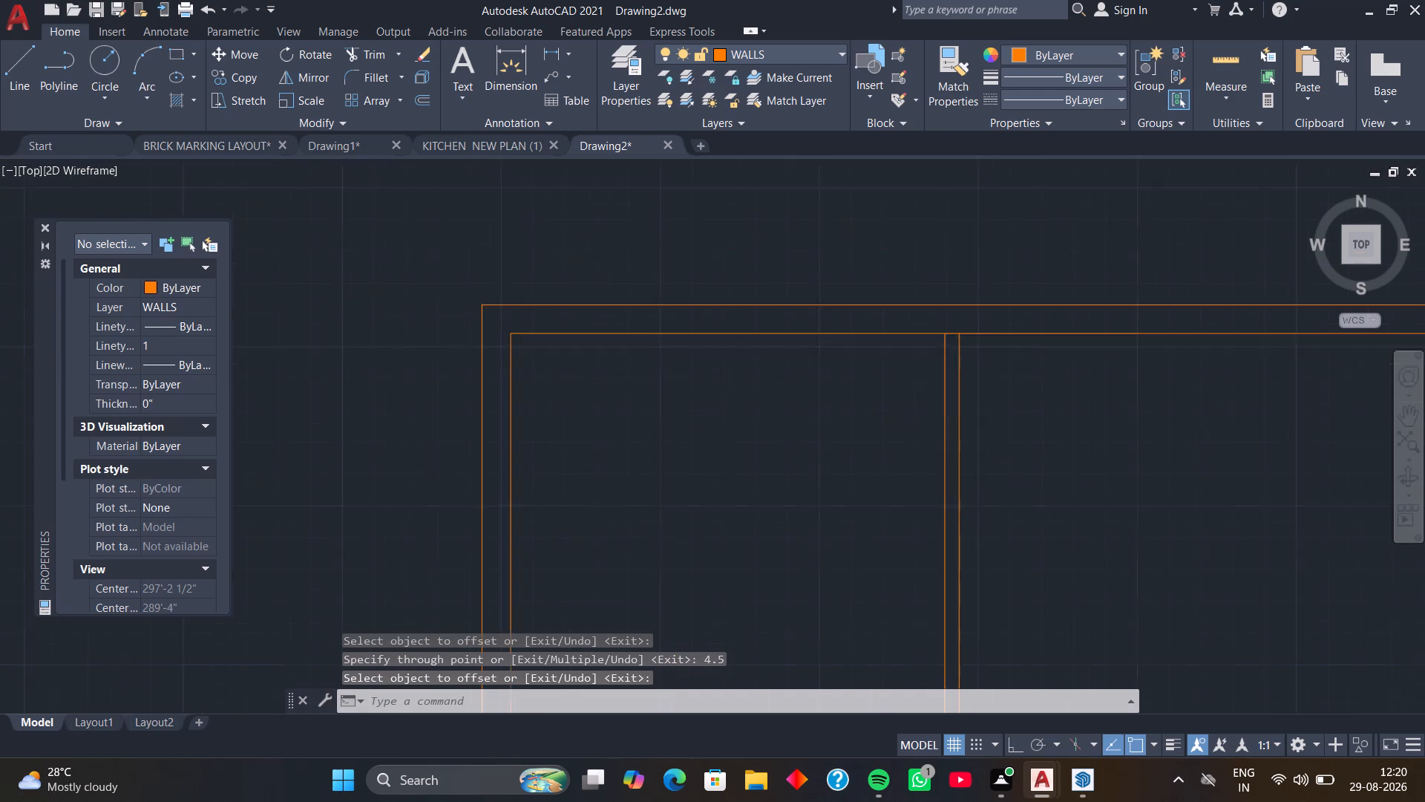
type("TR")
key("space")
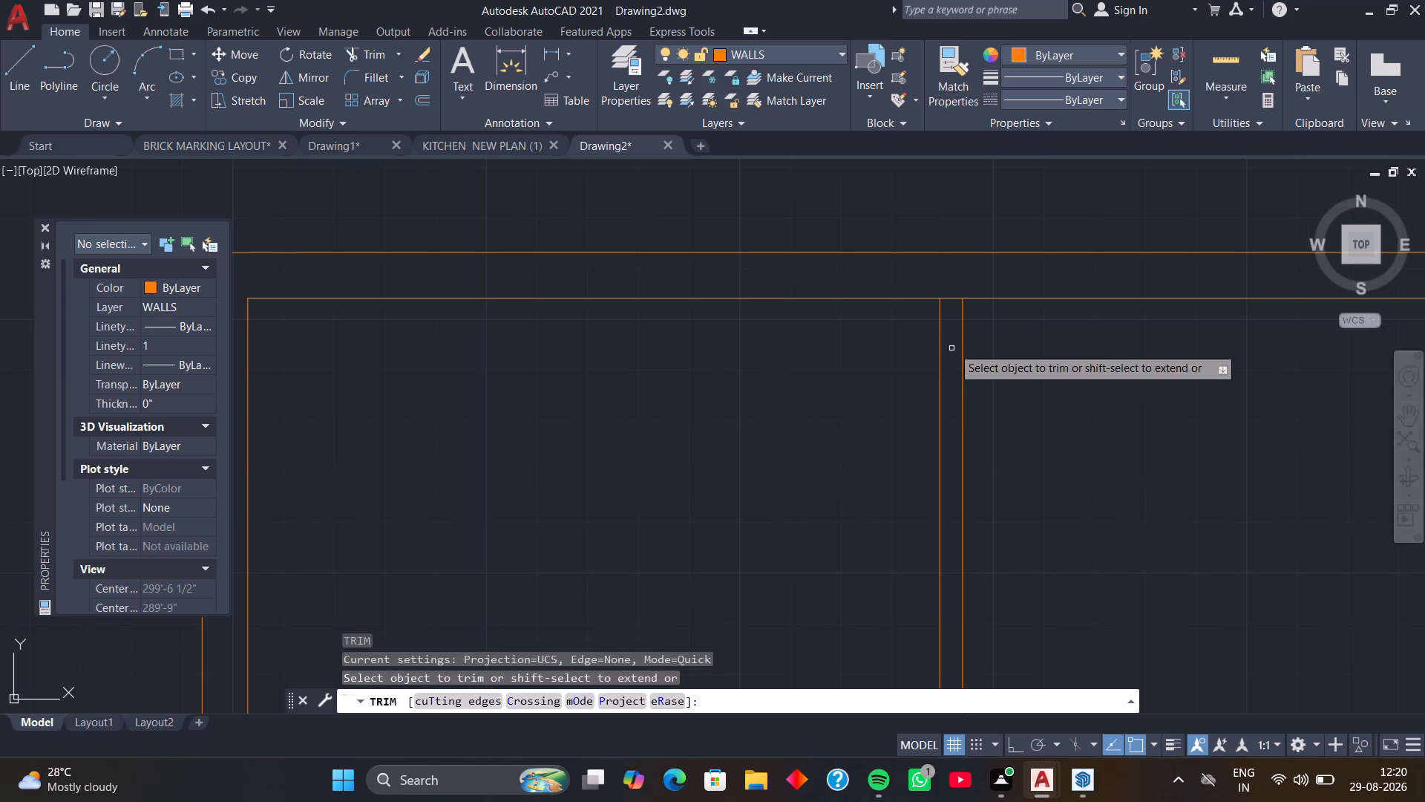
left_click(954, 299)
key("space")
Offset the inner top wall line of the top-left room 10'5.5" downwards, into the plan.
scroll(909, 339, "down", 2)
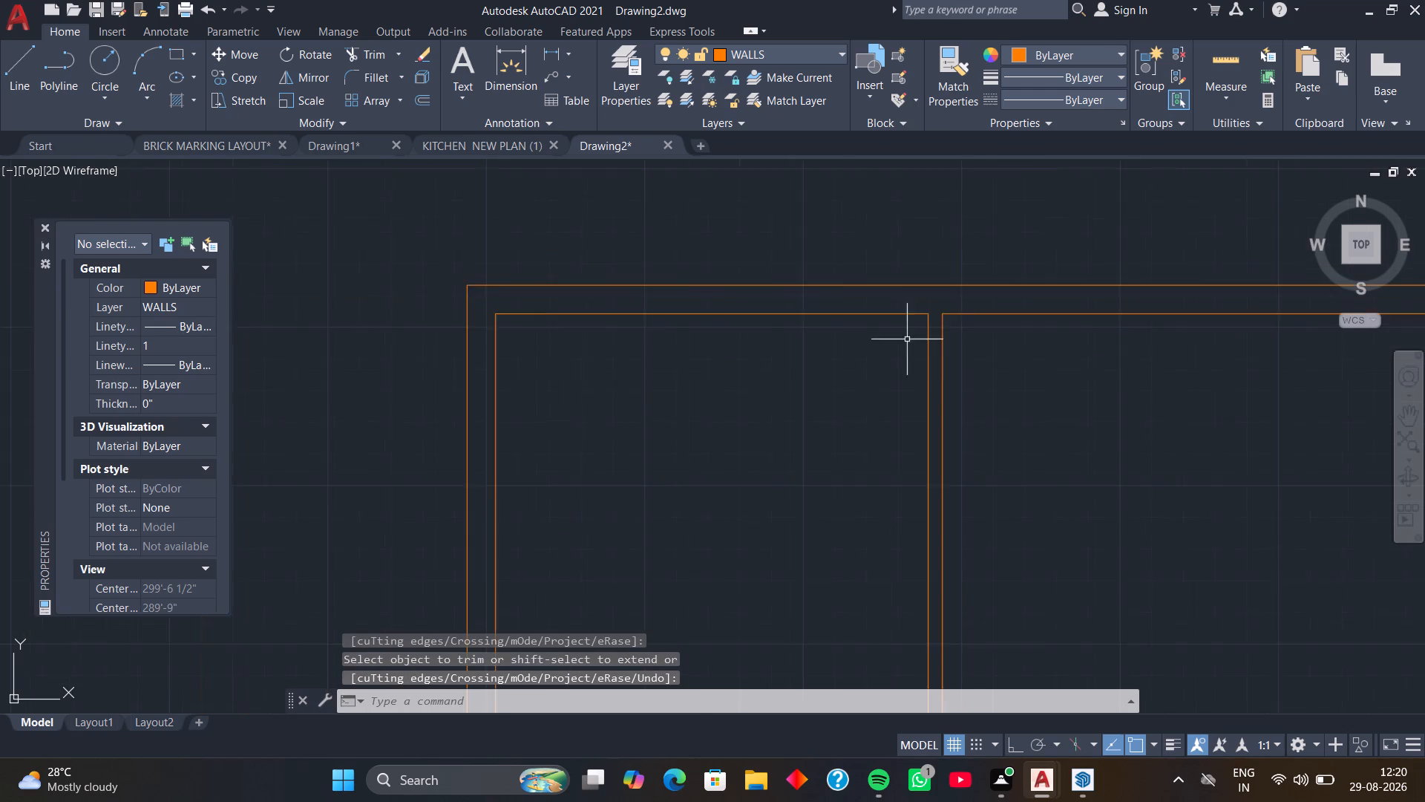
middle_click_drag(897, 352, 943, 342)
type("O")
key("space")
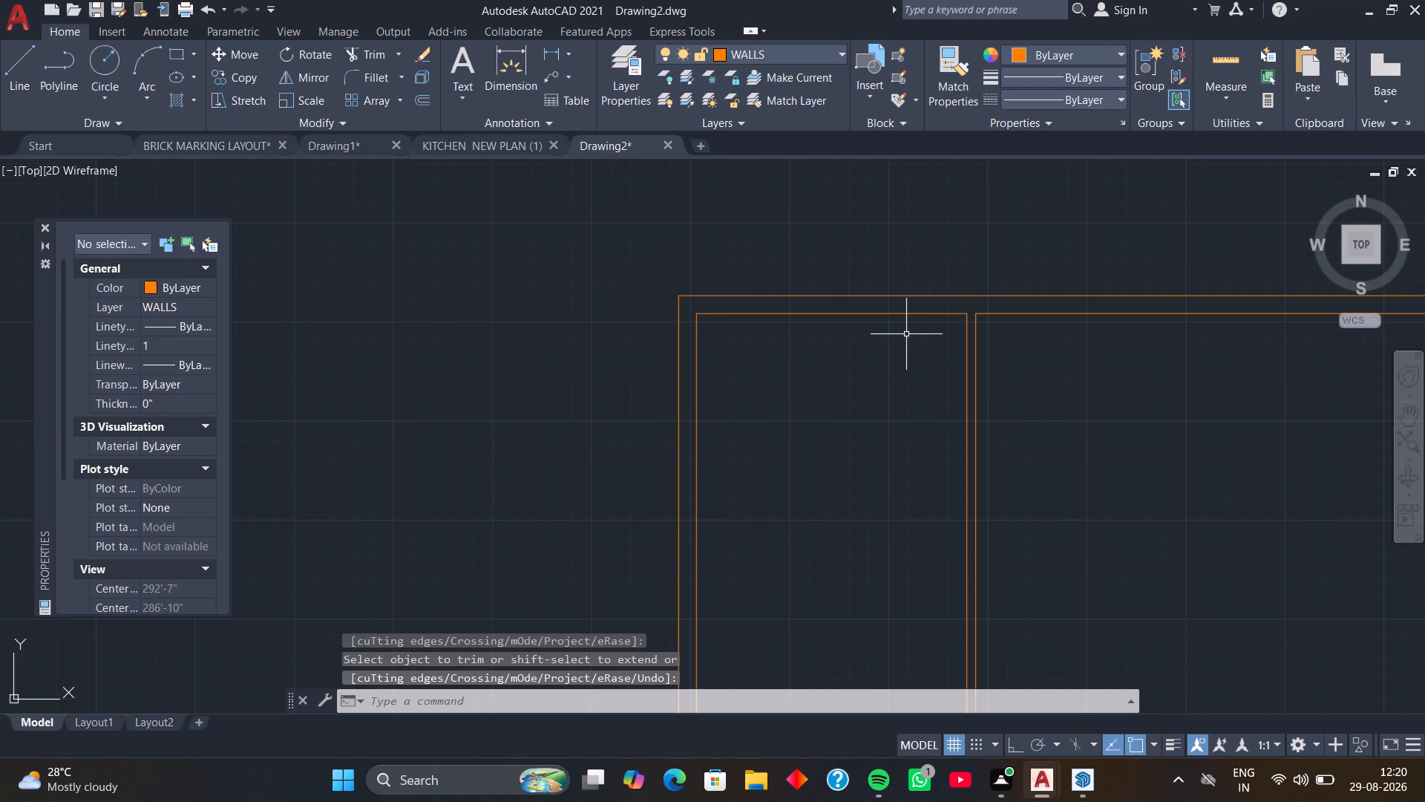
key("space")
left_click(902, 313)
scroll(905, 357, "down", 2)
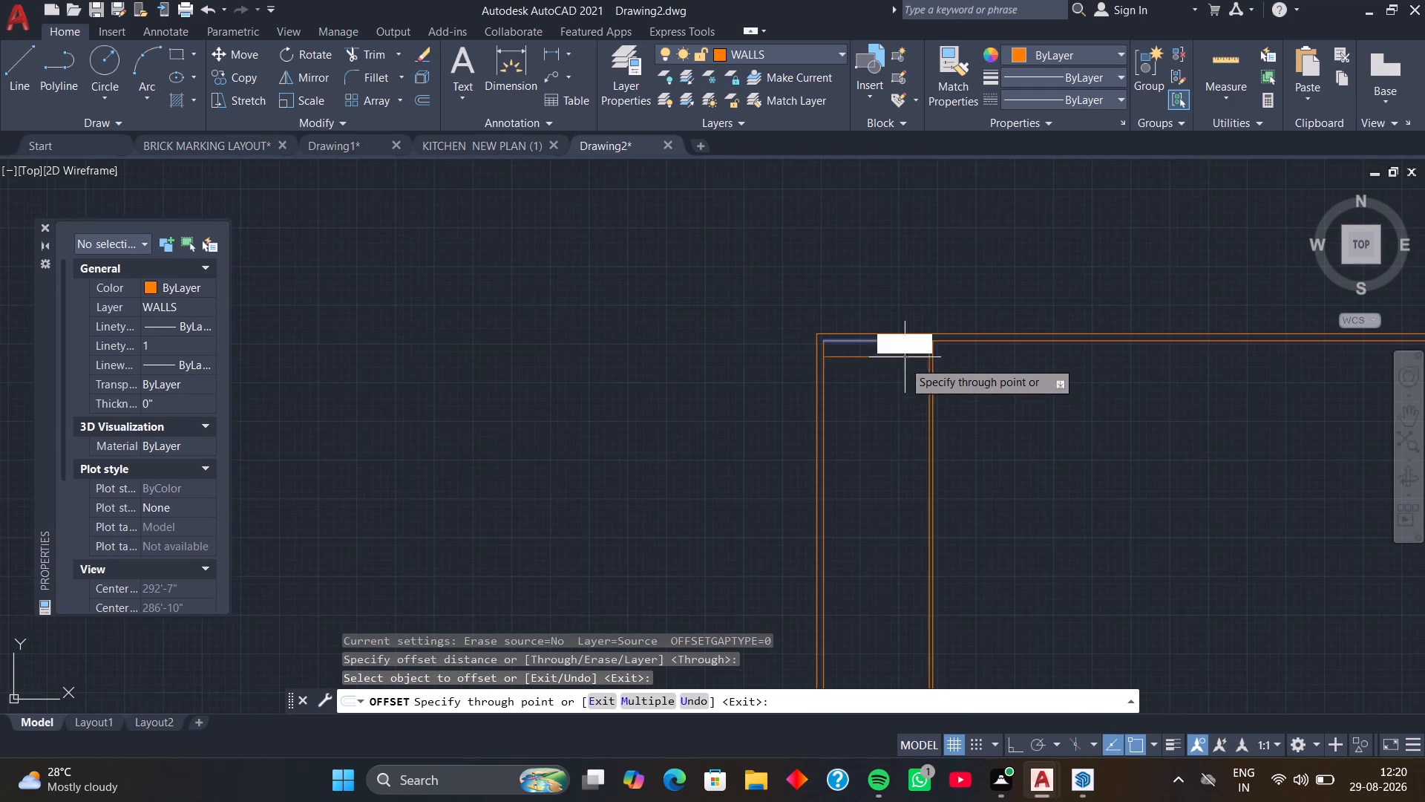
middle_click_drag(902, 367, 906, 317)
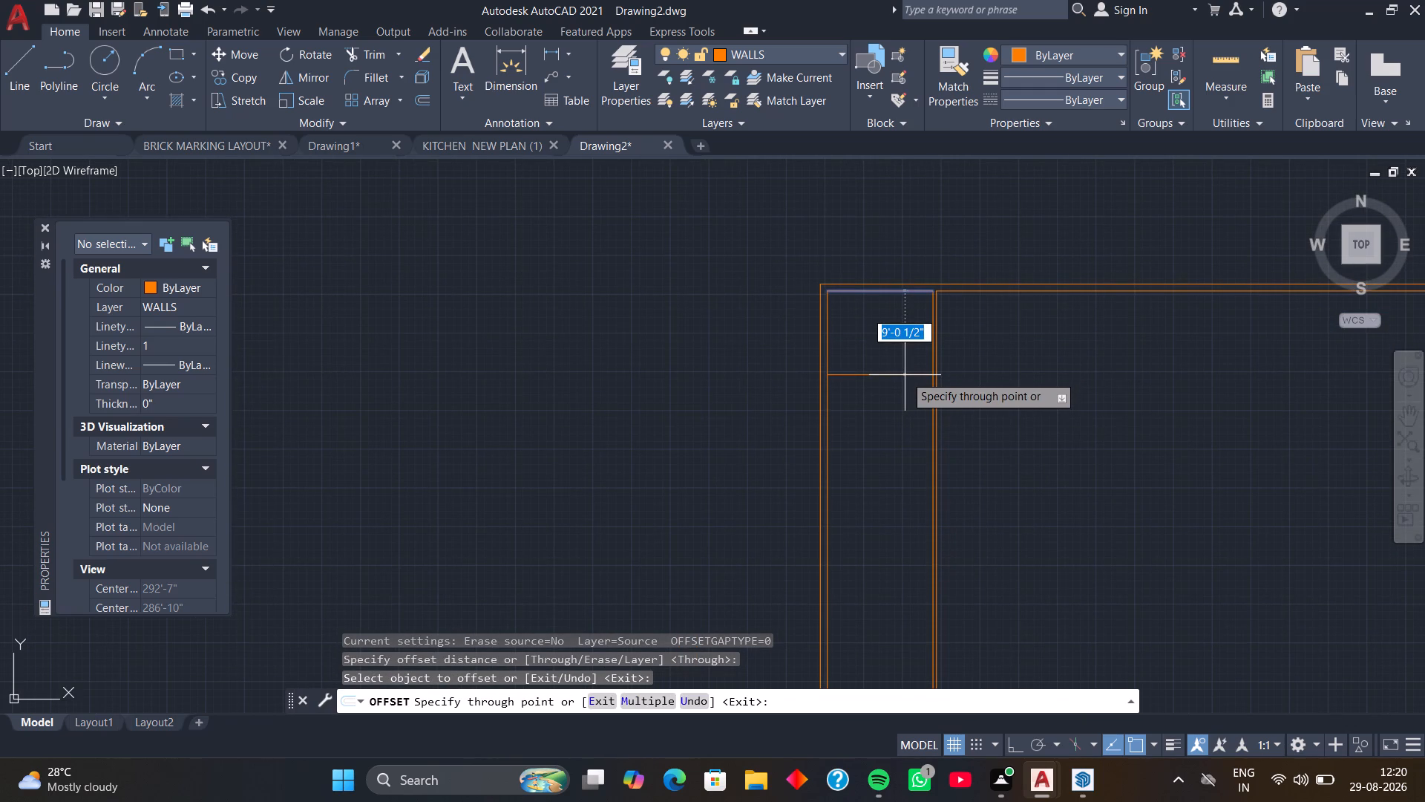
type("10'")
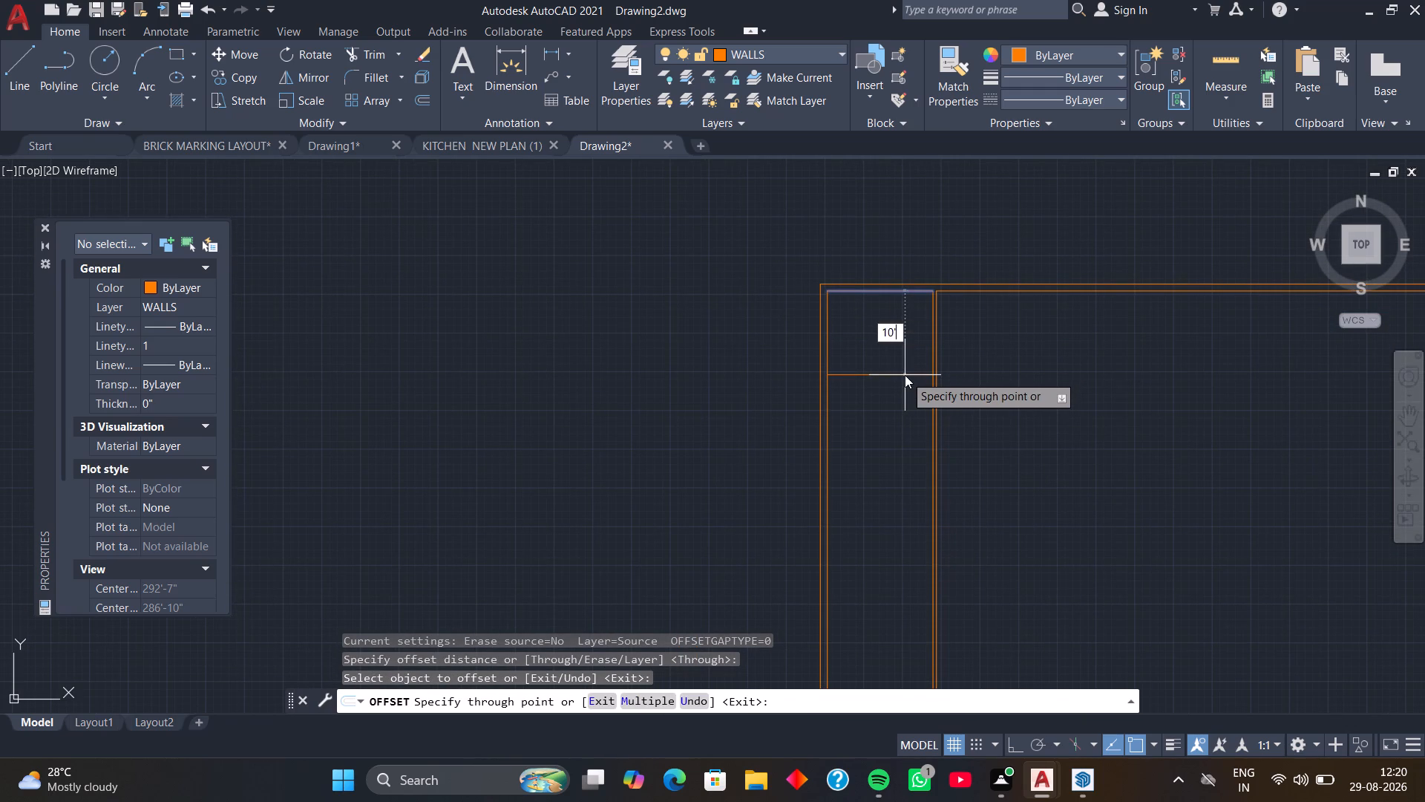
key("5")
key("period")
key("5")
key("Return")
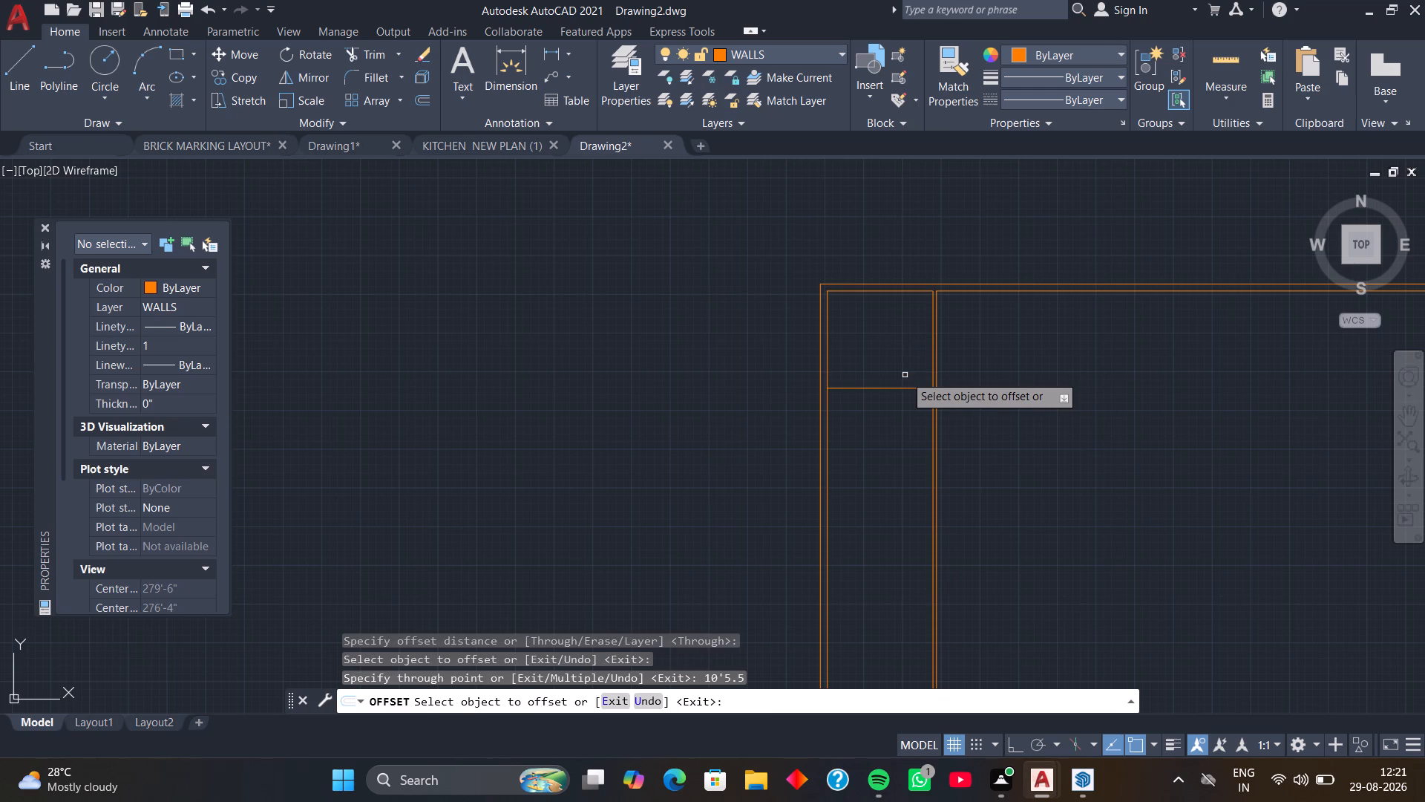
Offset the new horizontal partition line below the top-left room 4.5" downwards to form the partition's second face.
left_click(911, 388)
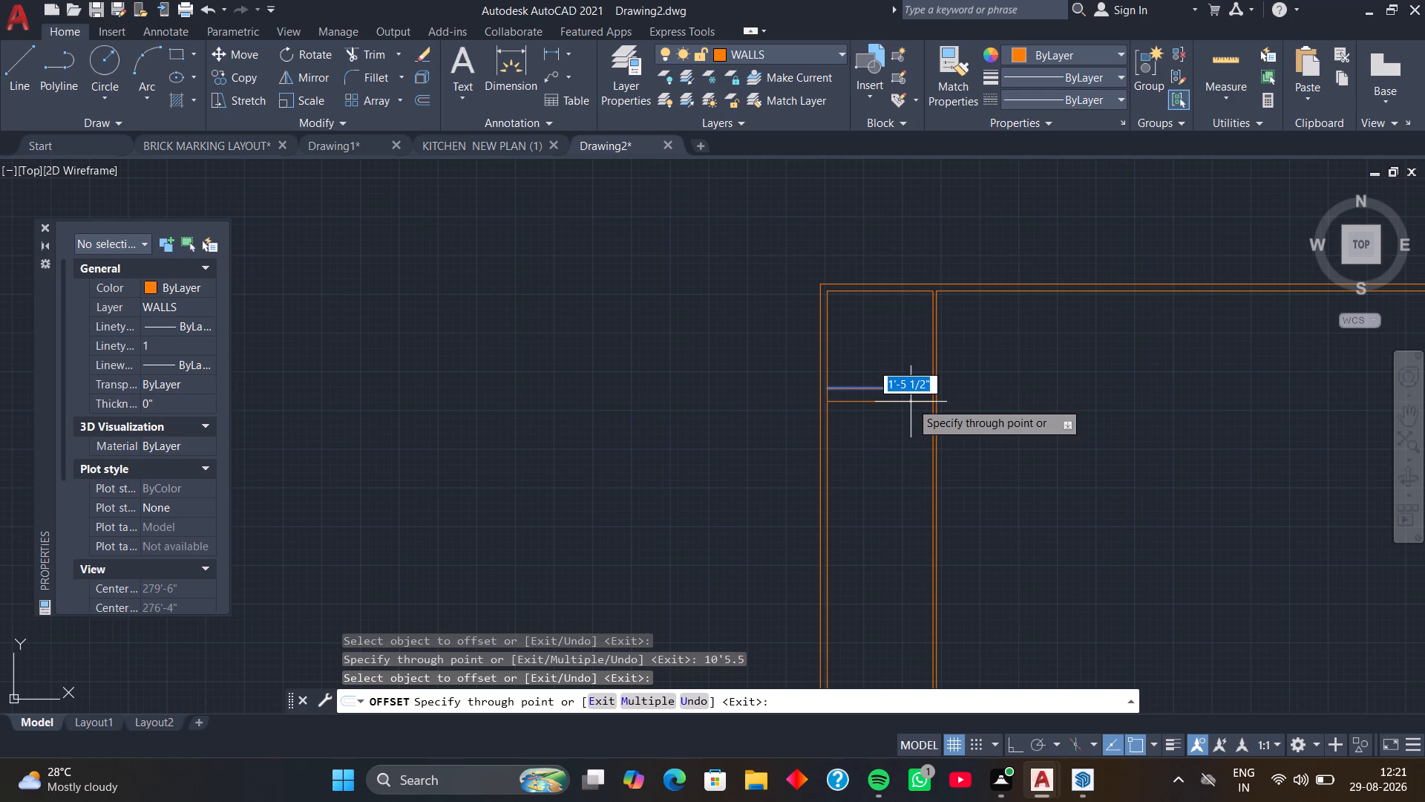
type("4.5")
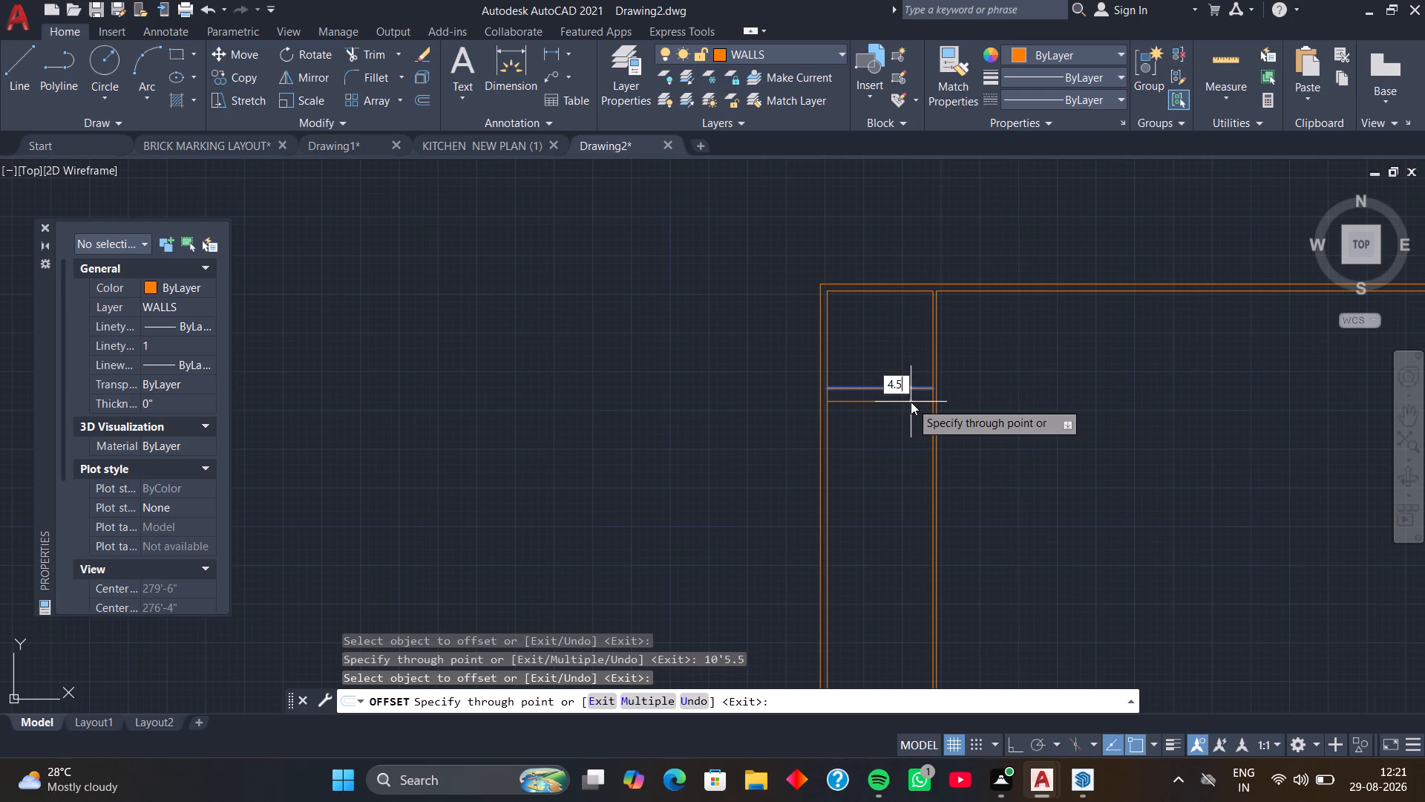
key("Return")
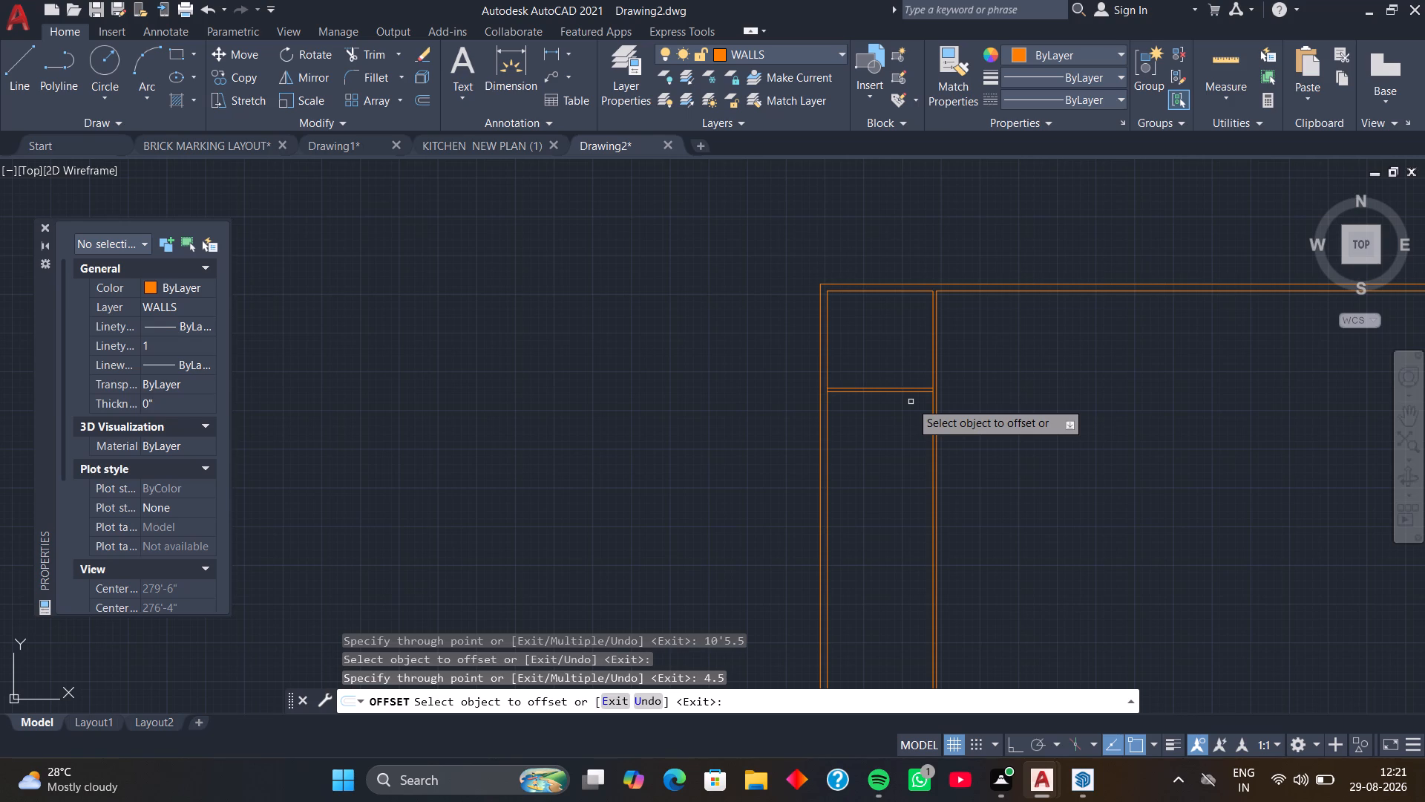
scroll(920, 456, "up", 3)
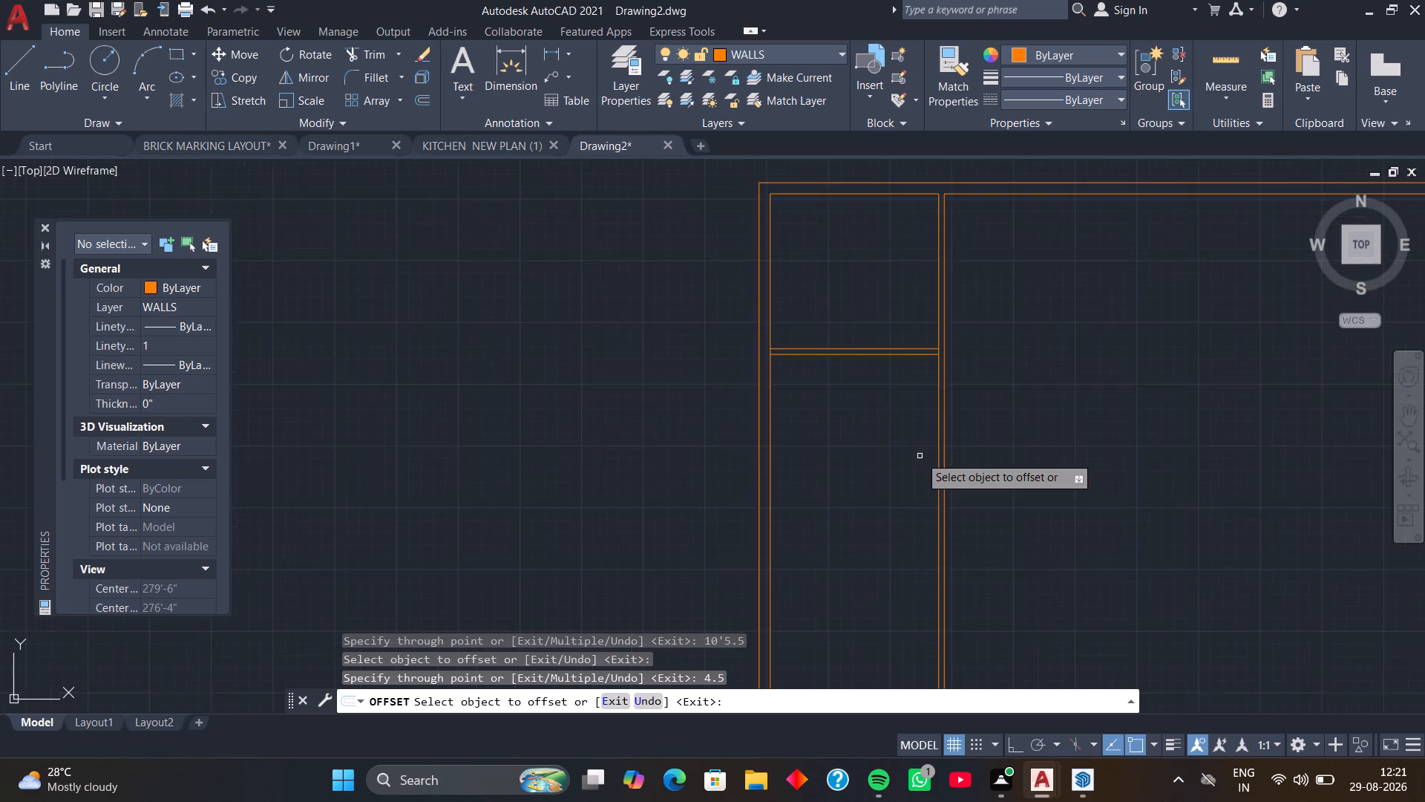
middle_click_drag(908, 390, 1001, 472)
middle_click_drag(857, 436, 954, 481)
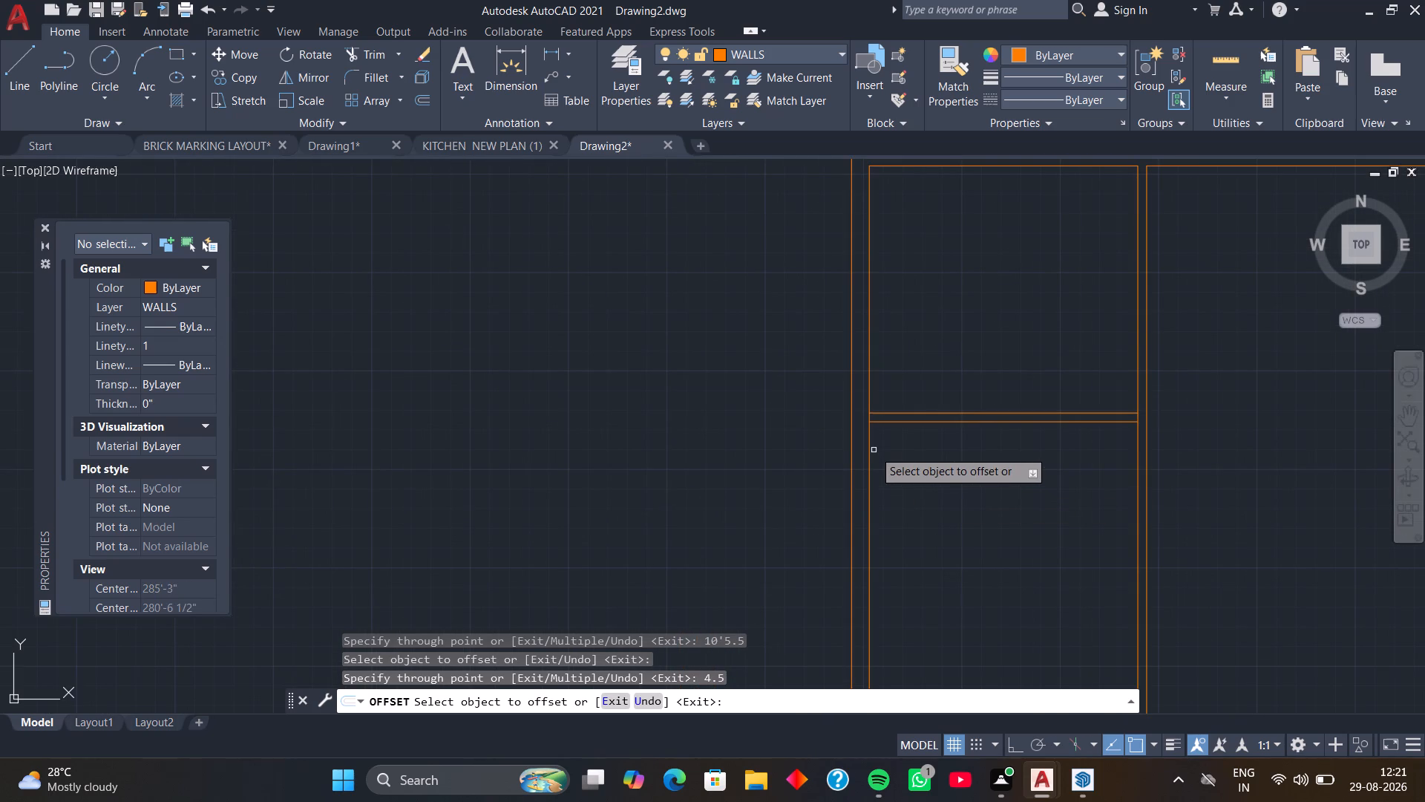
key("space")
Trim the left wall's inner line and the vertical partition's left line between the horizontal partition's two lines, opening both junctions.
type("TR")
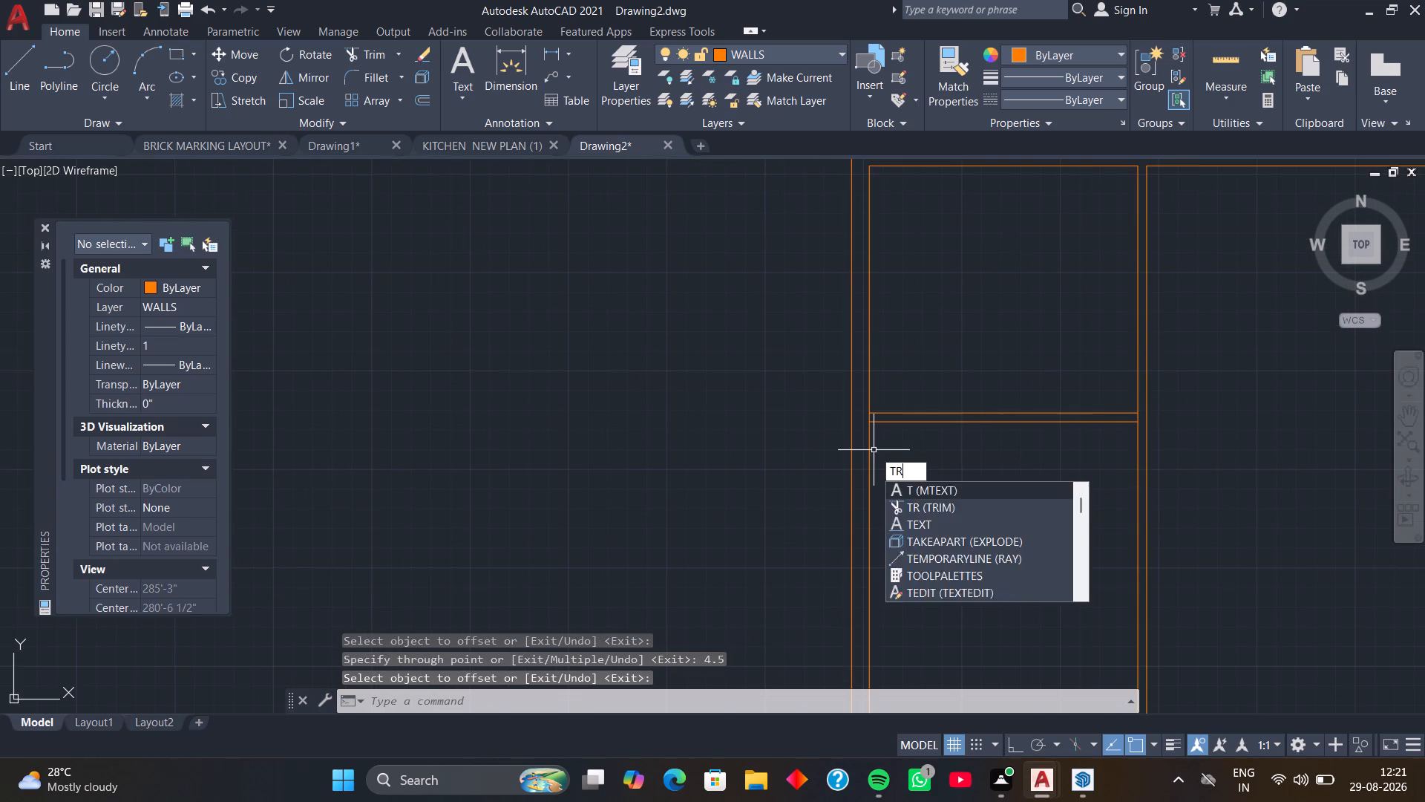
key("space")
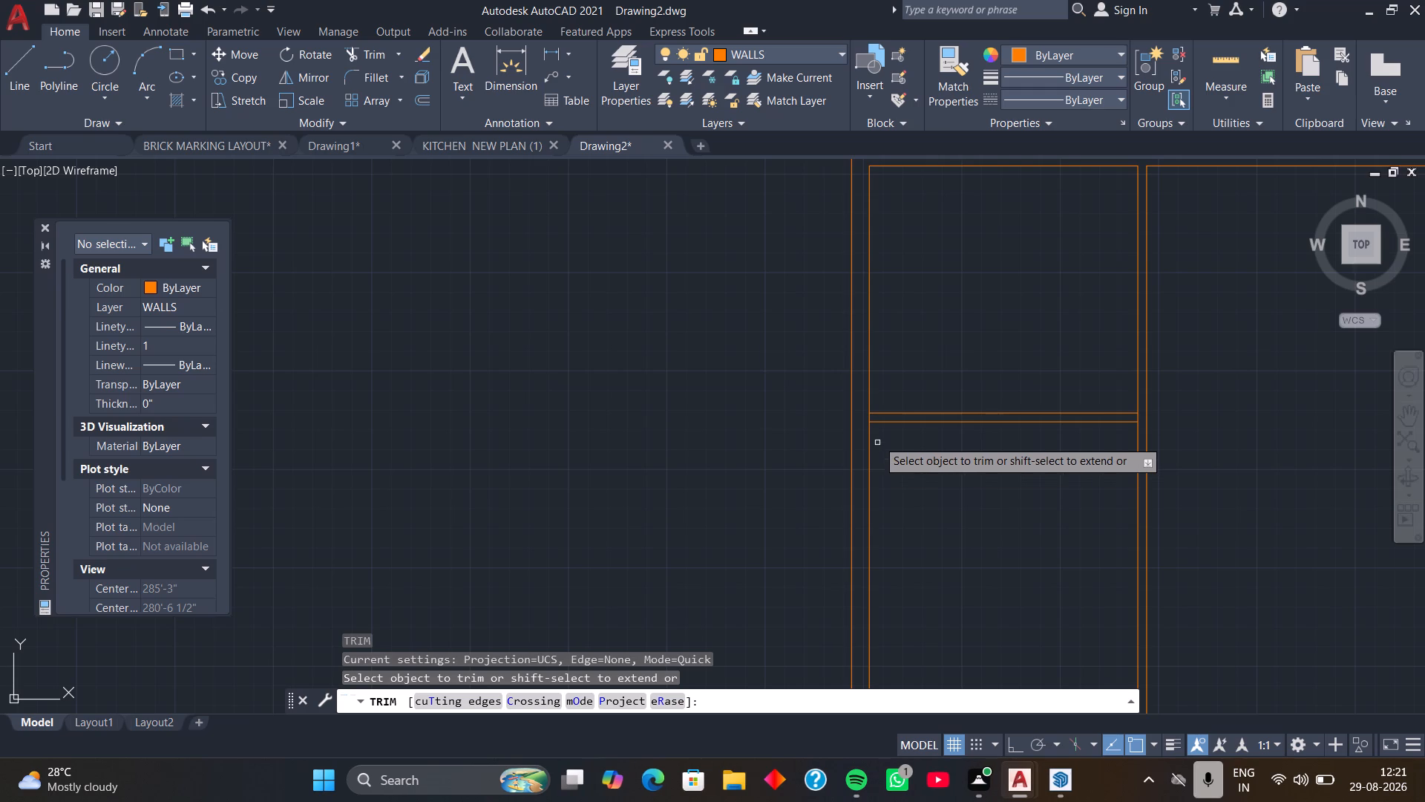
scroll(883, 425, "up", 3)
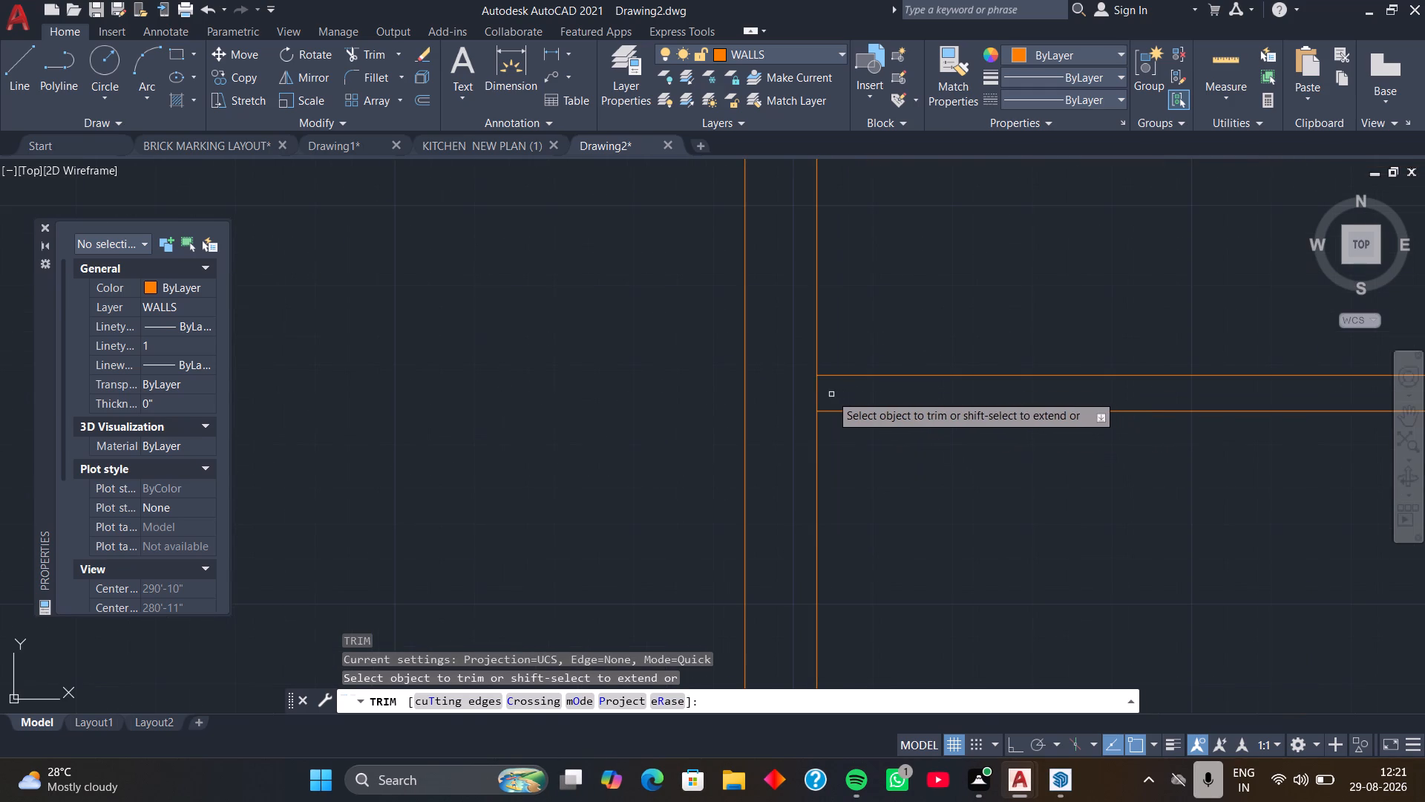
left_click(816, 393)
scroll(1100, 480, "down", 3)
middle_click_drag(1115, 487, 1110, 486)
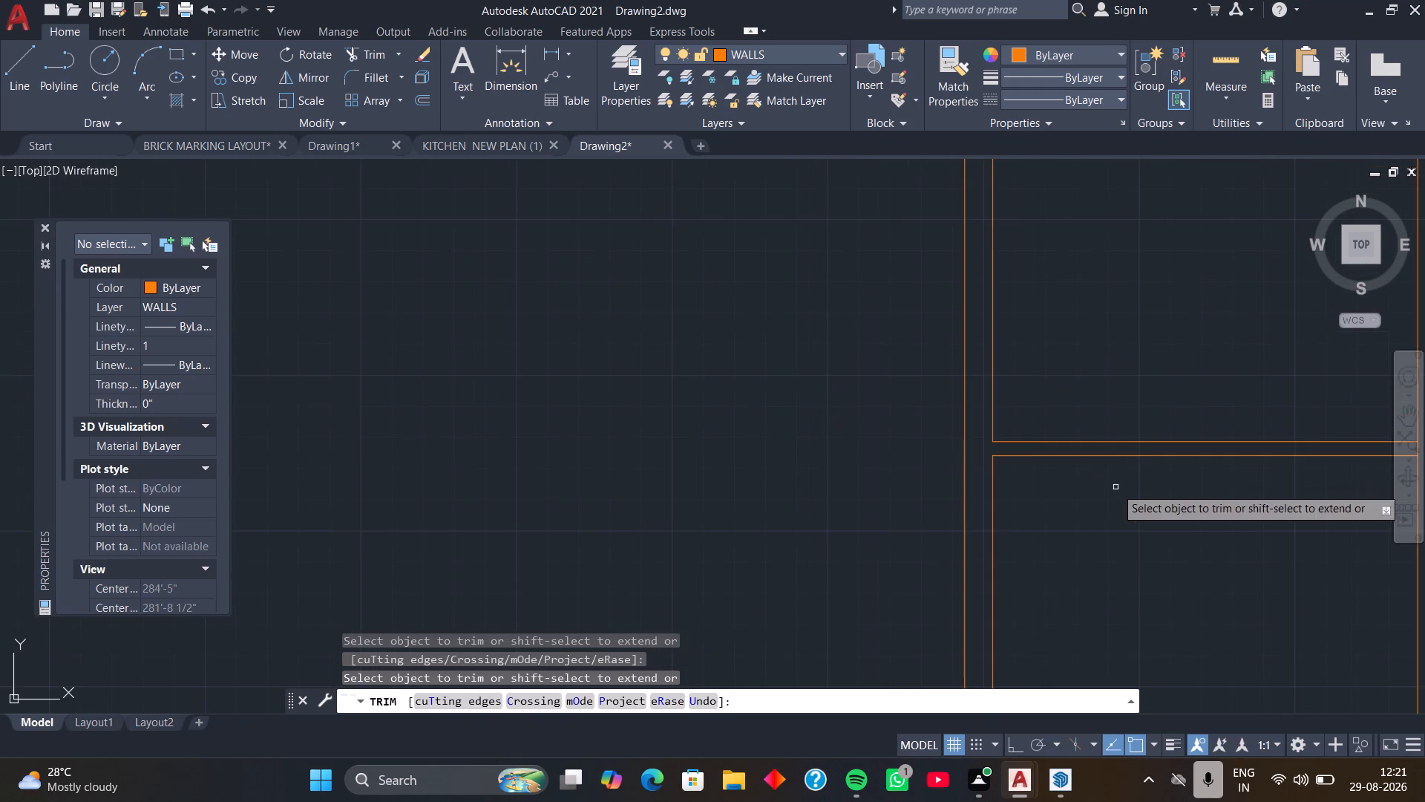
middle_click_drag(1110, 486, 777, 518)
scroll(1081, 480, "up", 3)
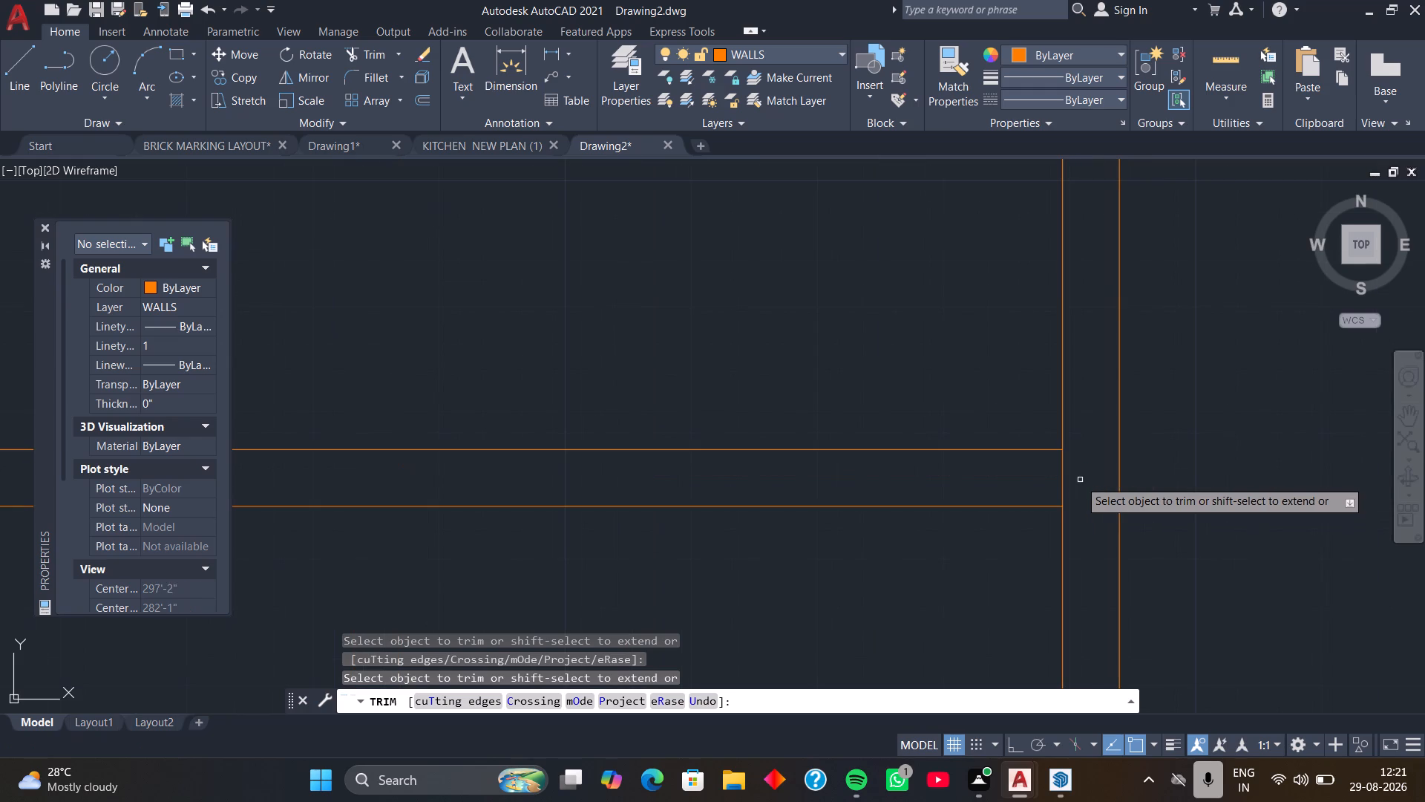
left_click(1061, 478)
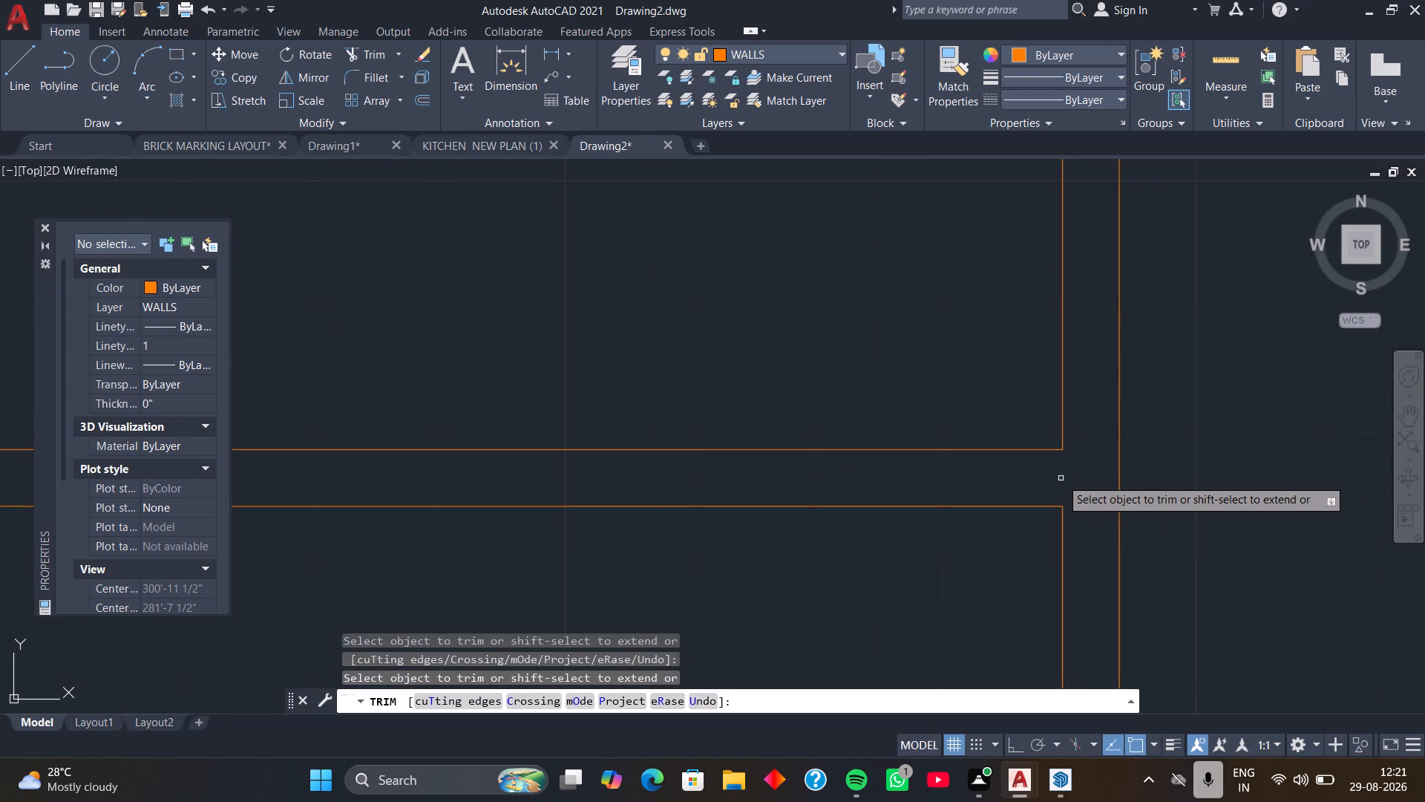
scroll(1061, 478, "down", 6)
middle_click_drag(1039, 529, 1086, 511)
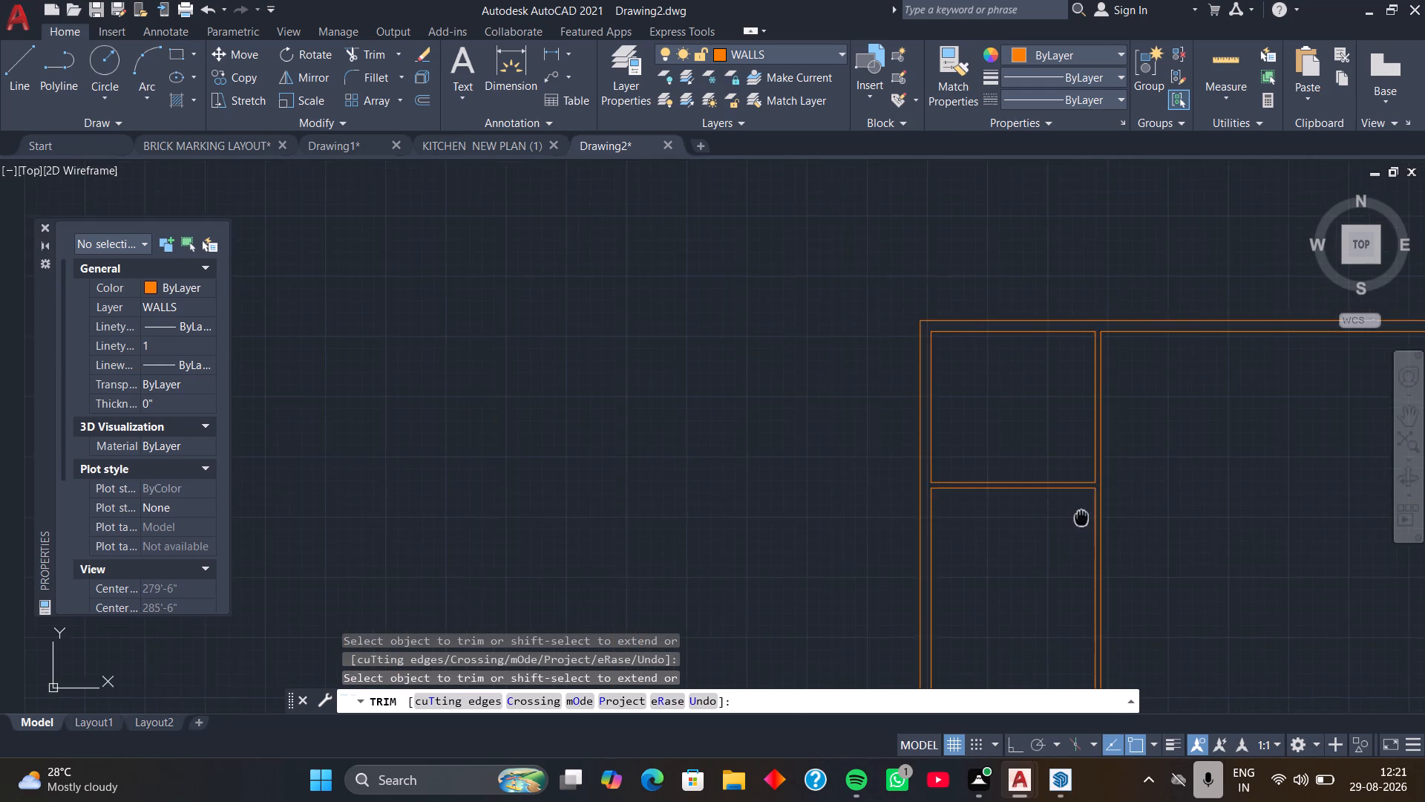
middle_click_drag(1086, 511, 1104, 449)
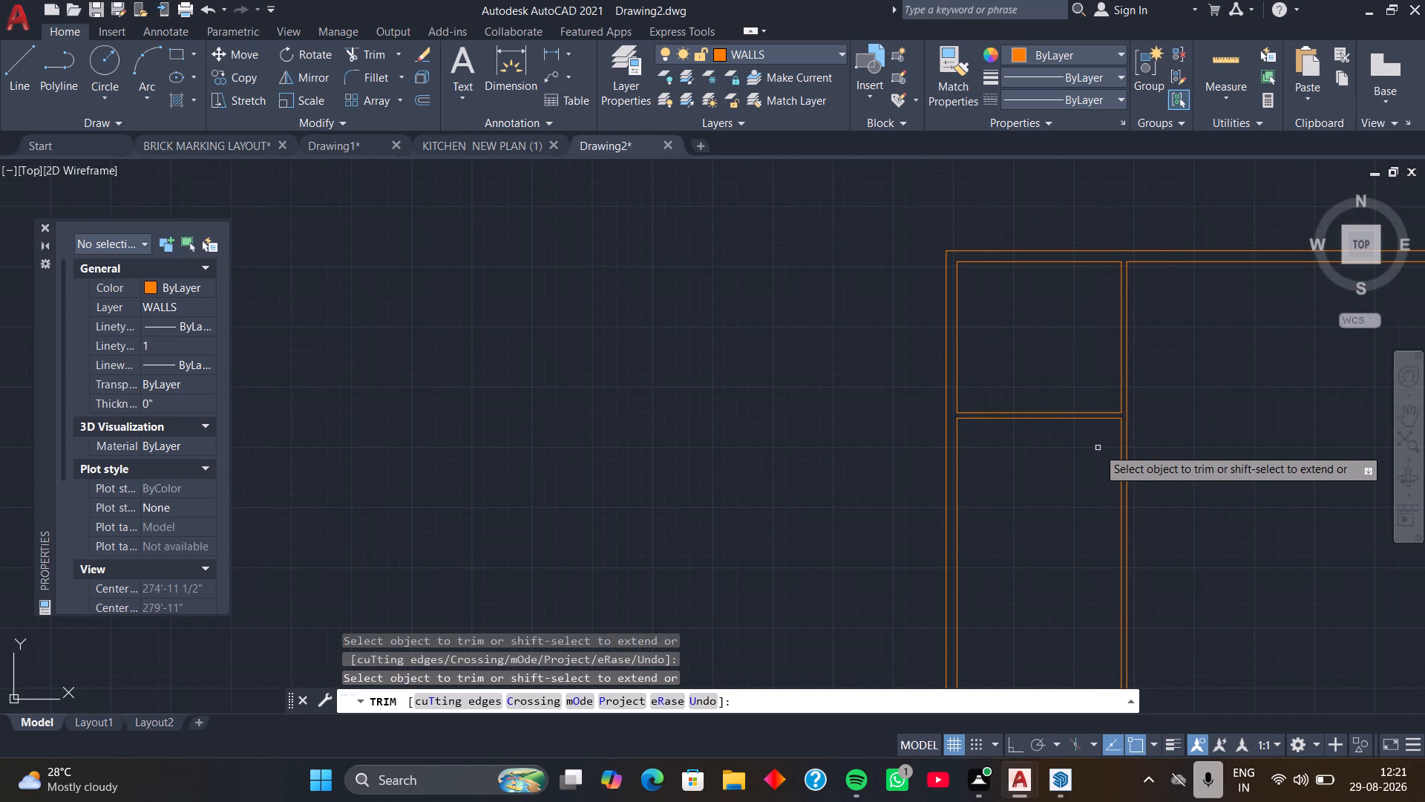
middle_click_drag(1065, 460, 1063, 449)
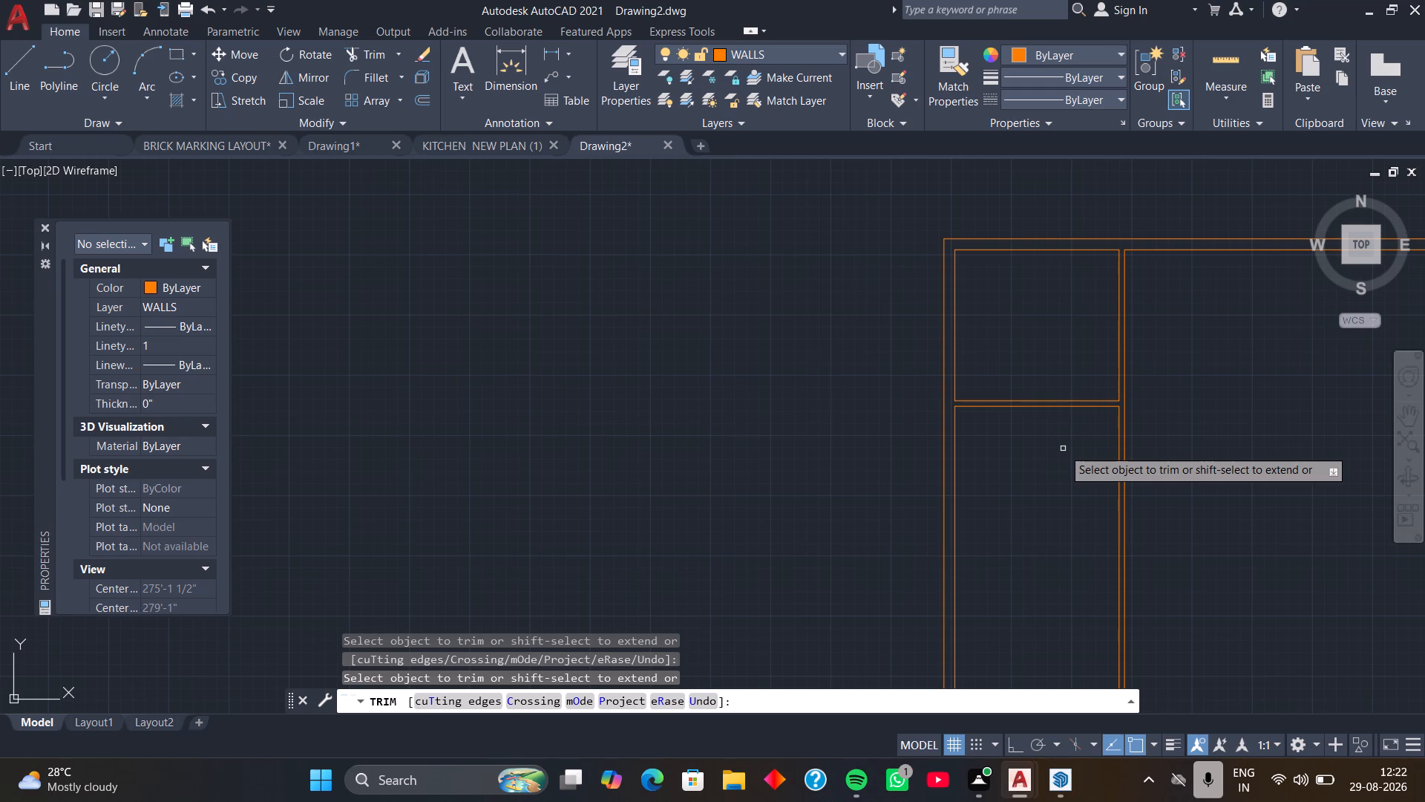
key("Escape")
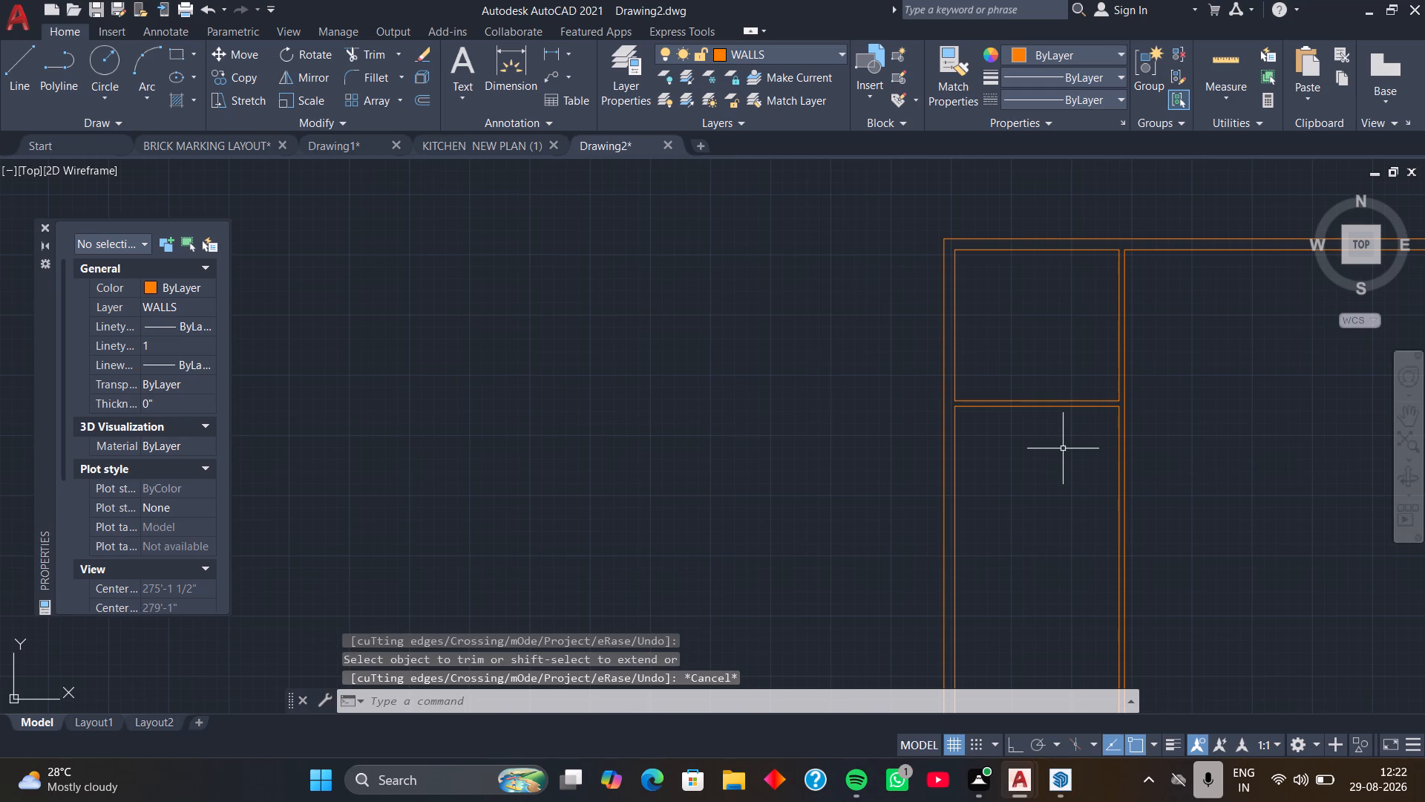
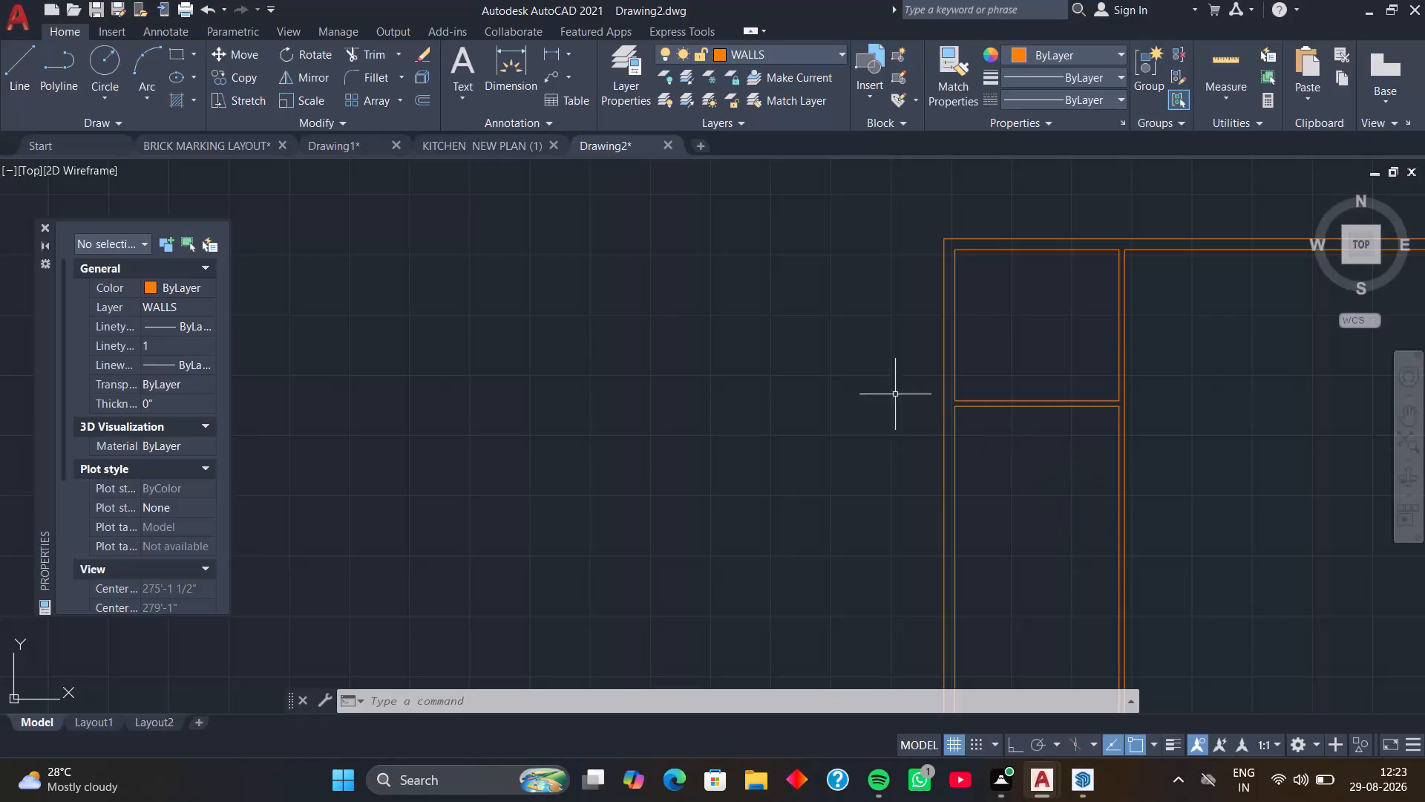
Examine the ground floor and first floor plans in the BRICK MARKING LAYOUT drawing, returning to Drawing2 when done.
left_click(250, 142)
middle_click_drag(701, 250, 975, 493)
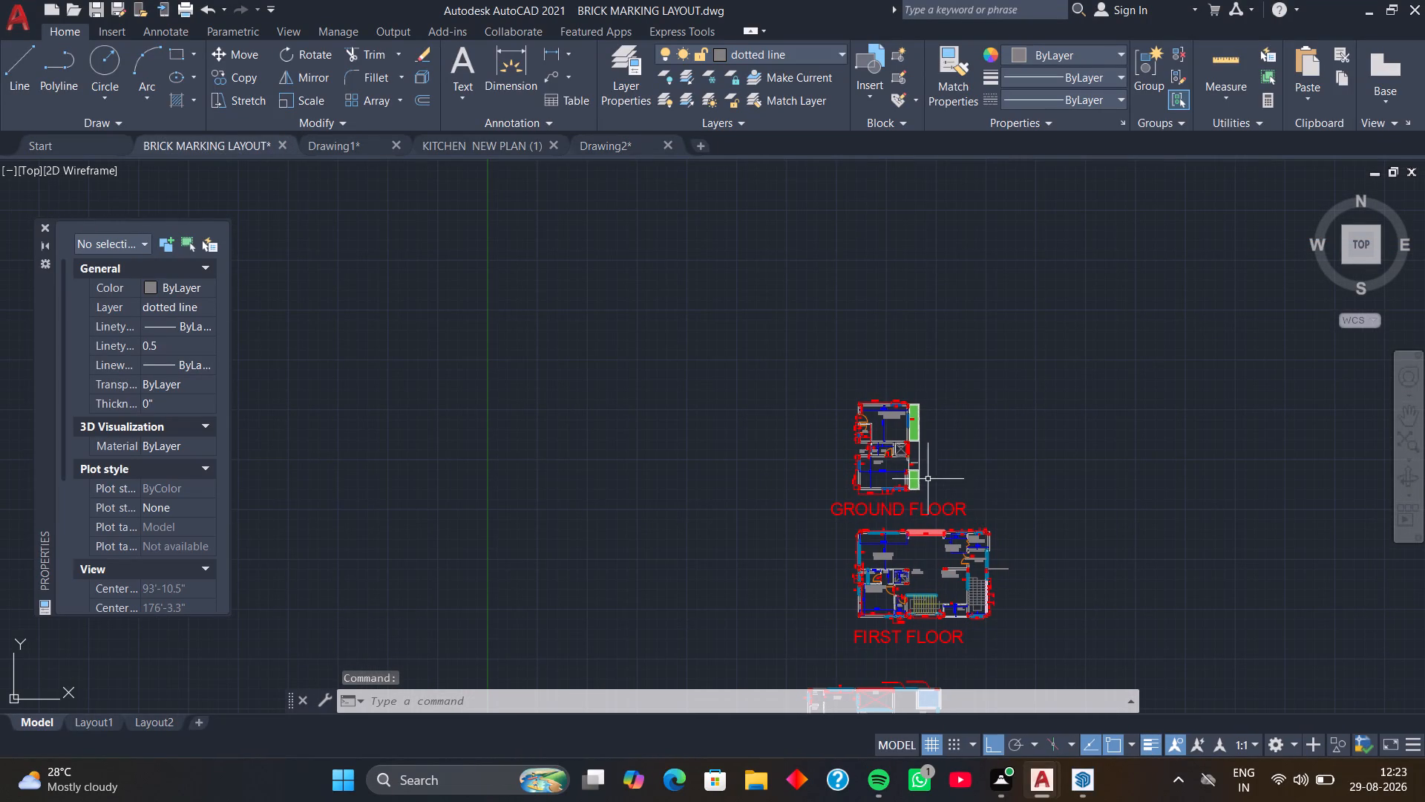
scroll(912, 475, "up", 3)
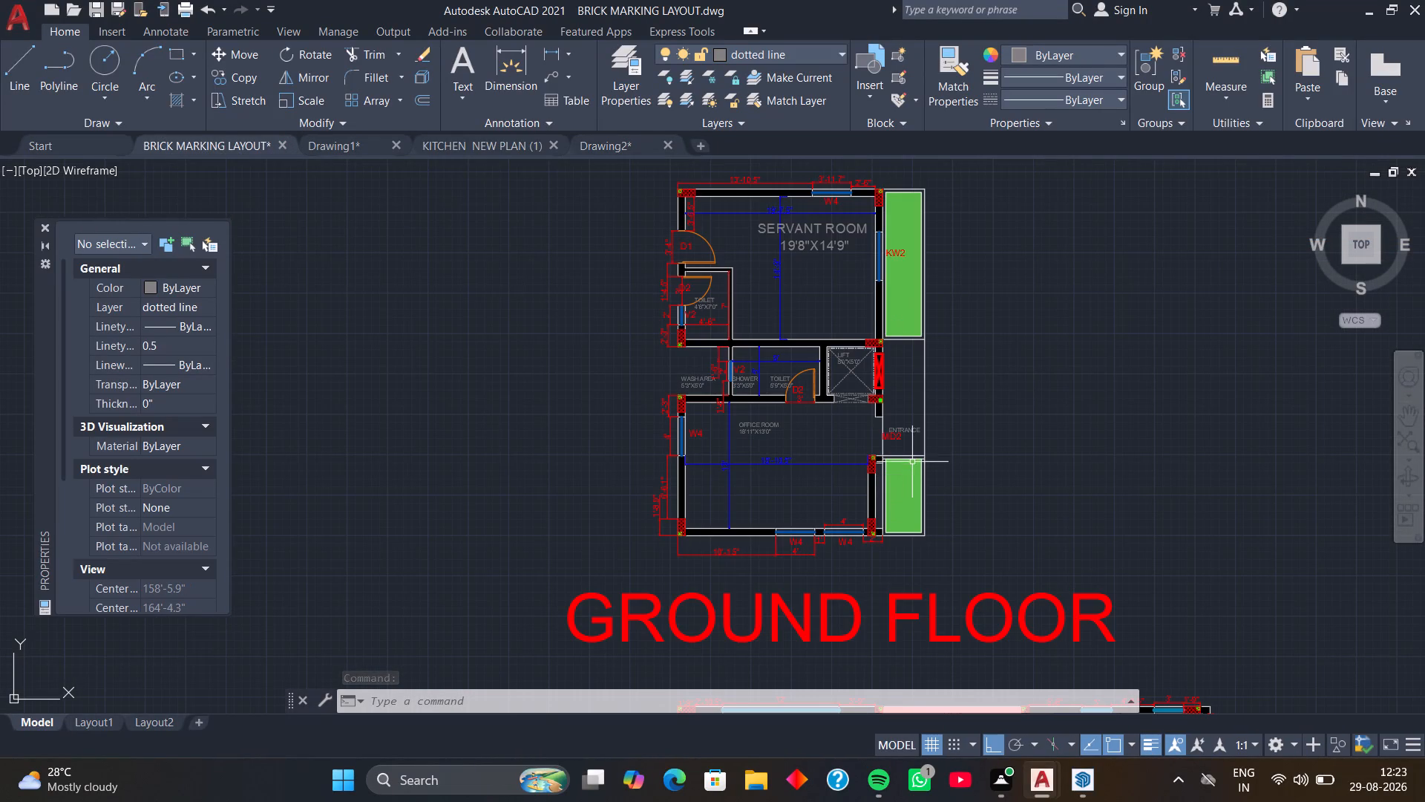
middle_click_drag(895, 429, 856, 428)
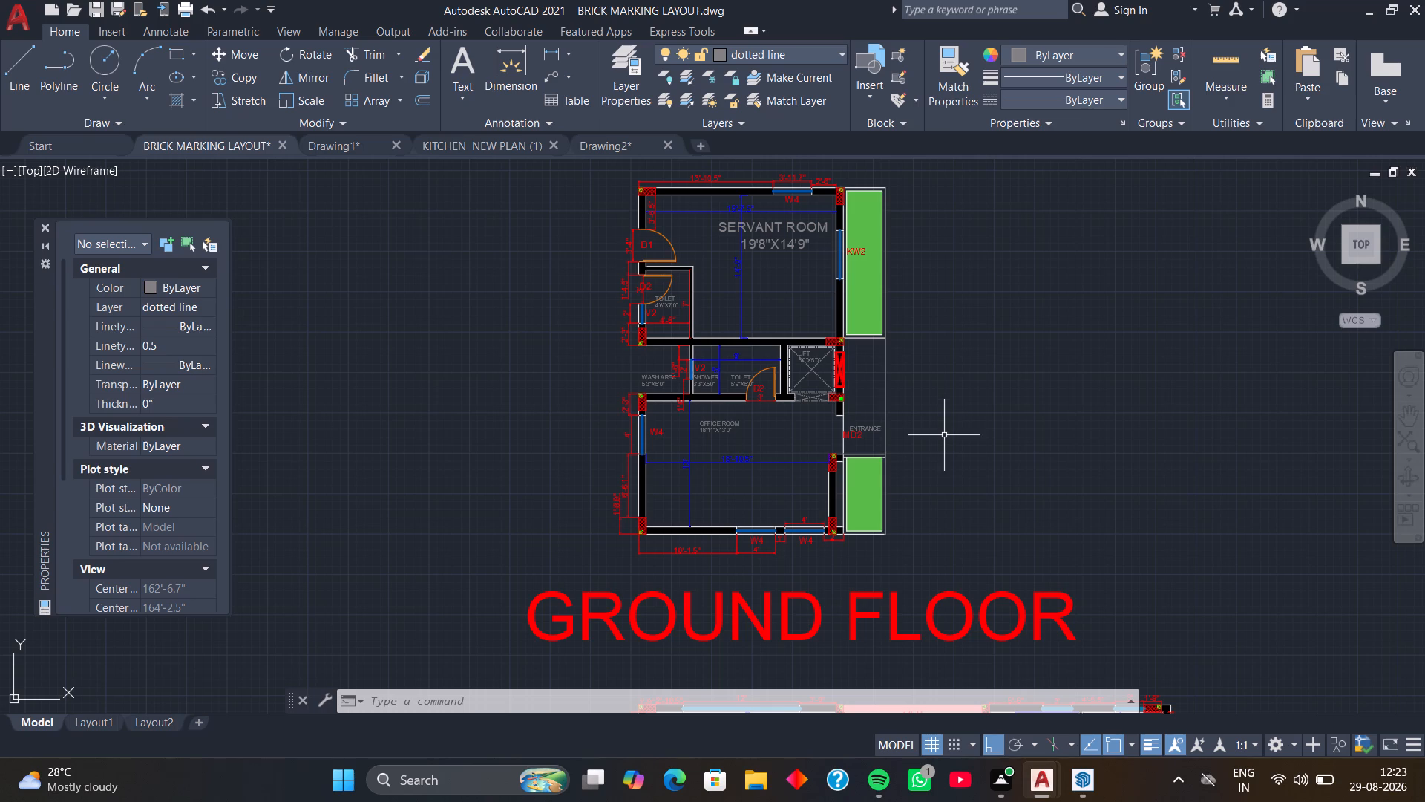
scroll(944, 440, "down", 1)
middle_click_drag(944, 444, 921, 342)
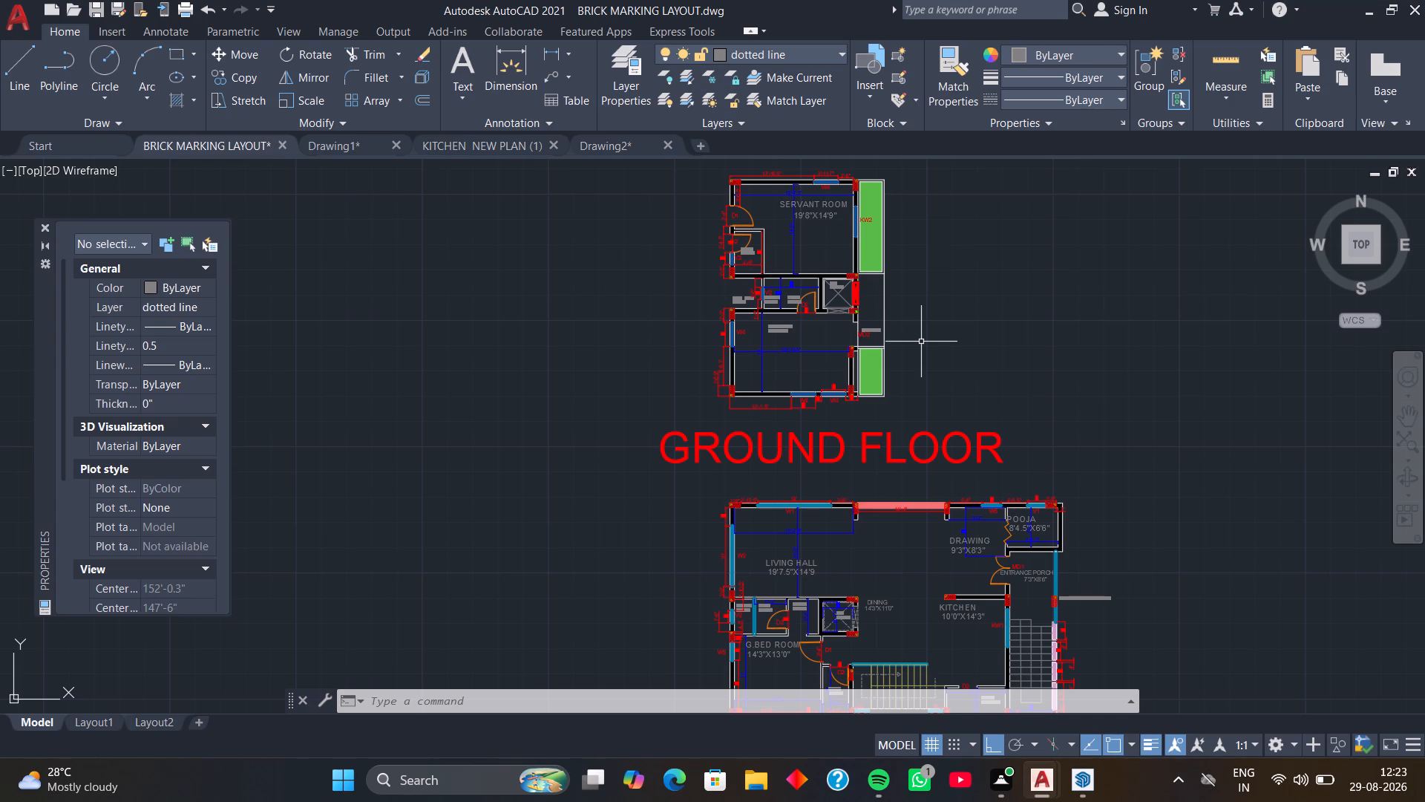
scroll(921, 342, "down", 2)
middle_click_drag(930, 420, 955, 306)
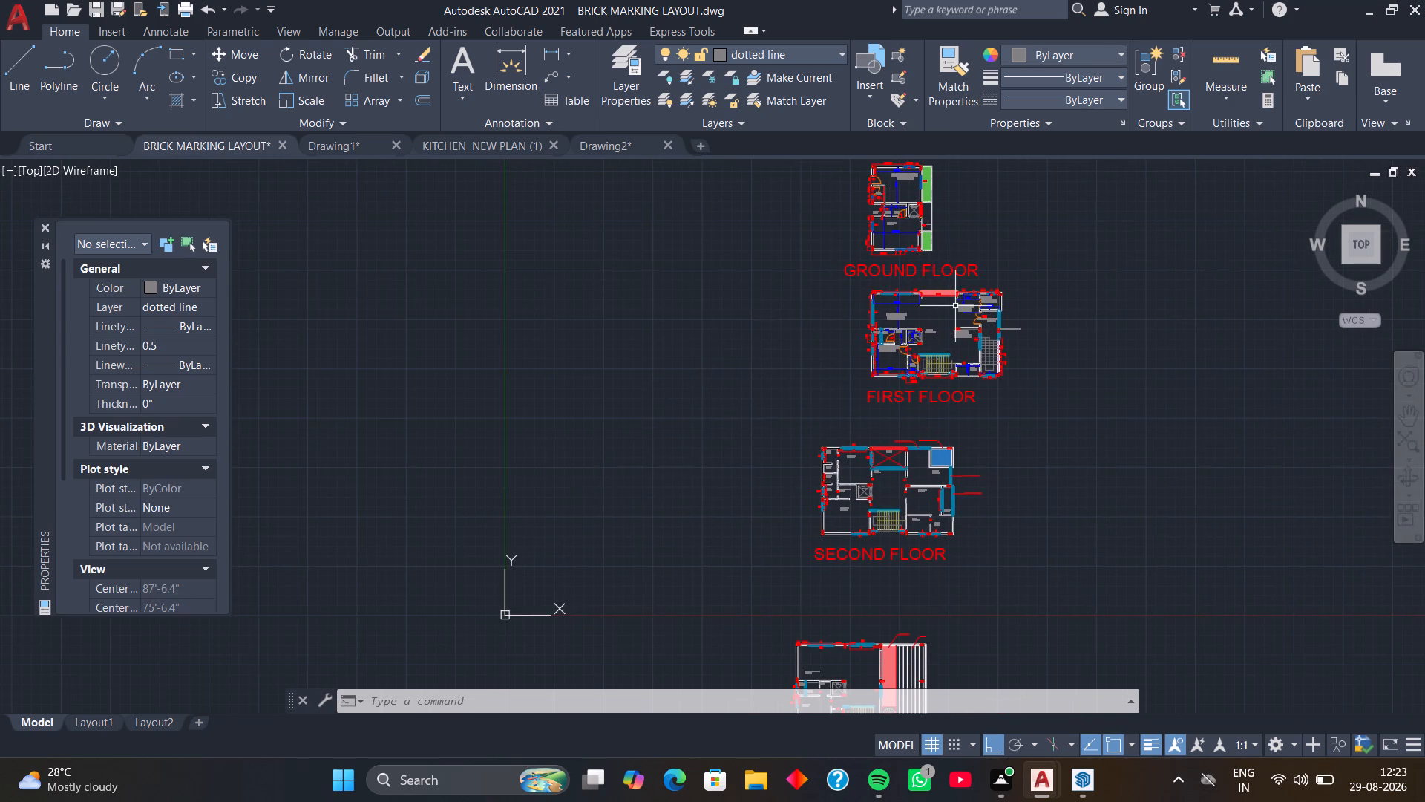
middle_click_drag(955, 306, 920, 448)
scroll(929, 410, "up", 2)
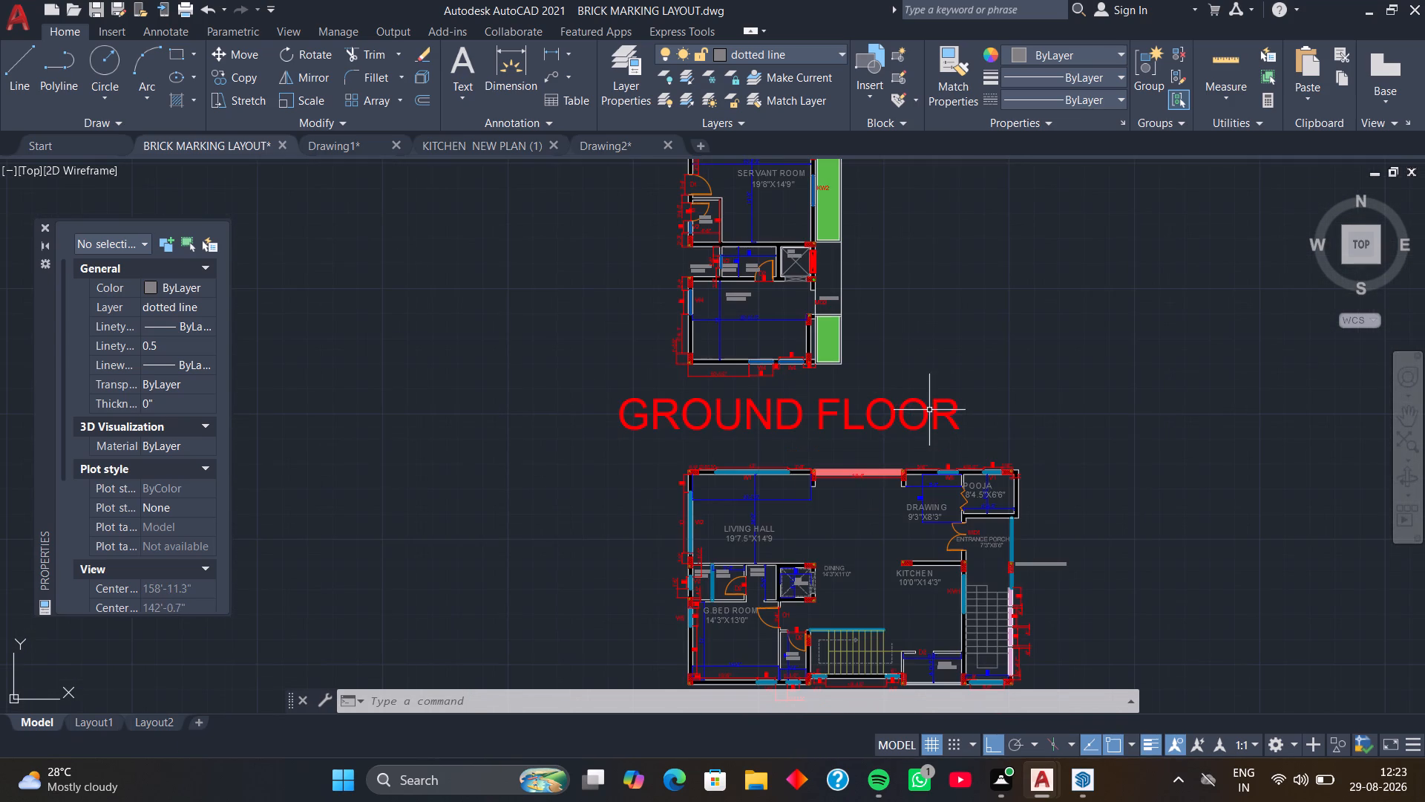
middle_click_drag(912, 362, 842, 376)
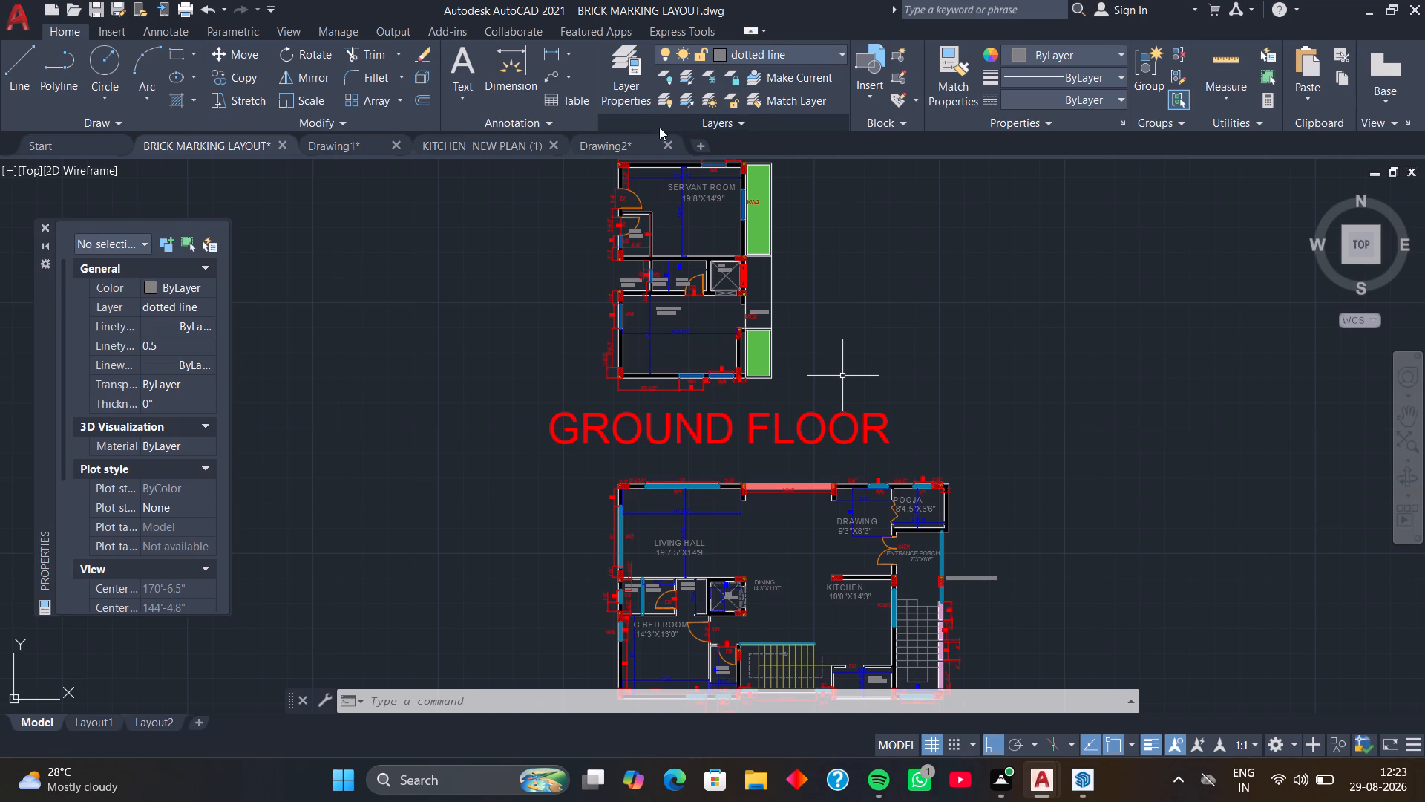
left_click(619, 142)
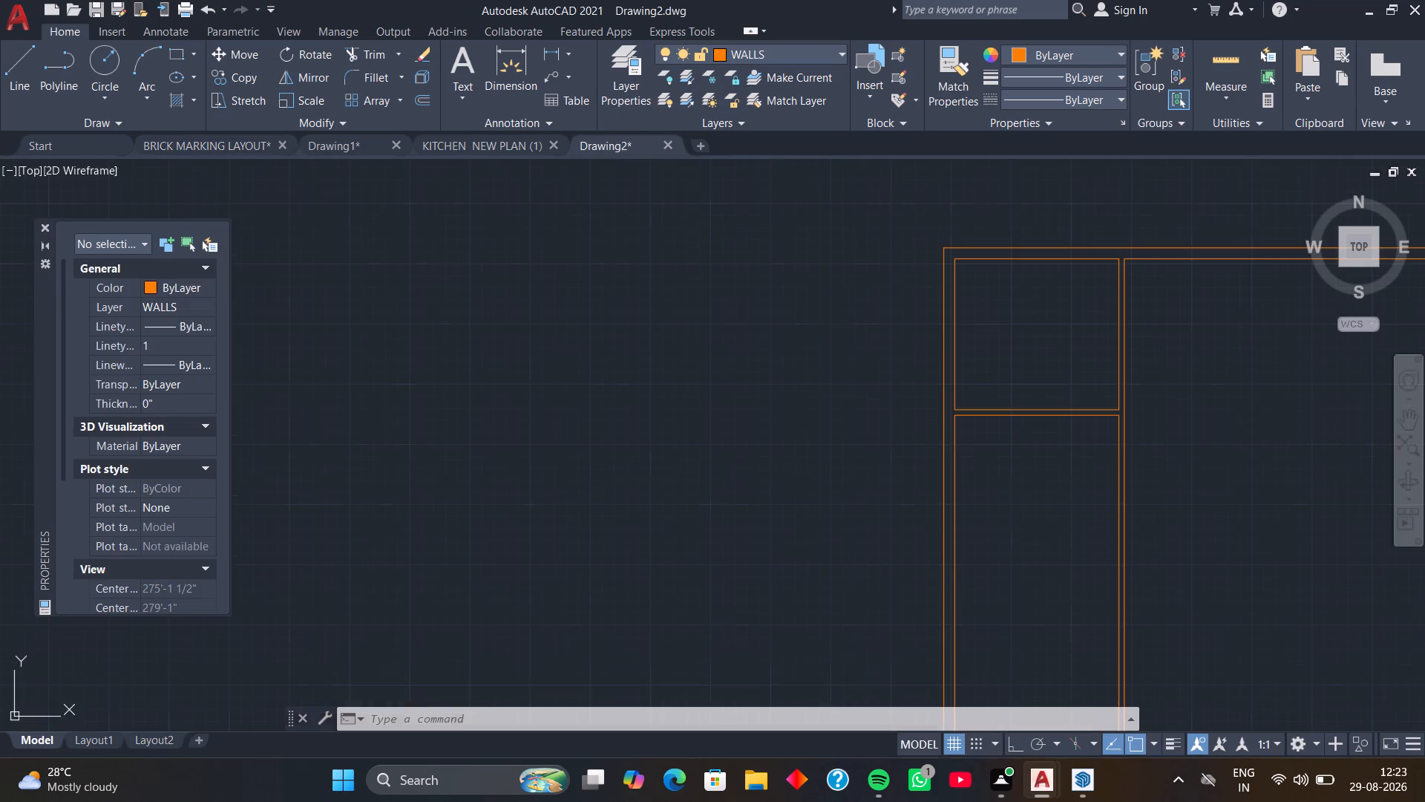
Offset the vertical partition's right line 4' to the right, and offset the resulting line another 4.5" to form a second partition.
scroll(1068, 407, "down", 1)
middle_click_drag(1065, 426, 881, 425)
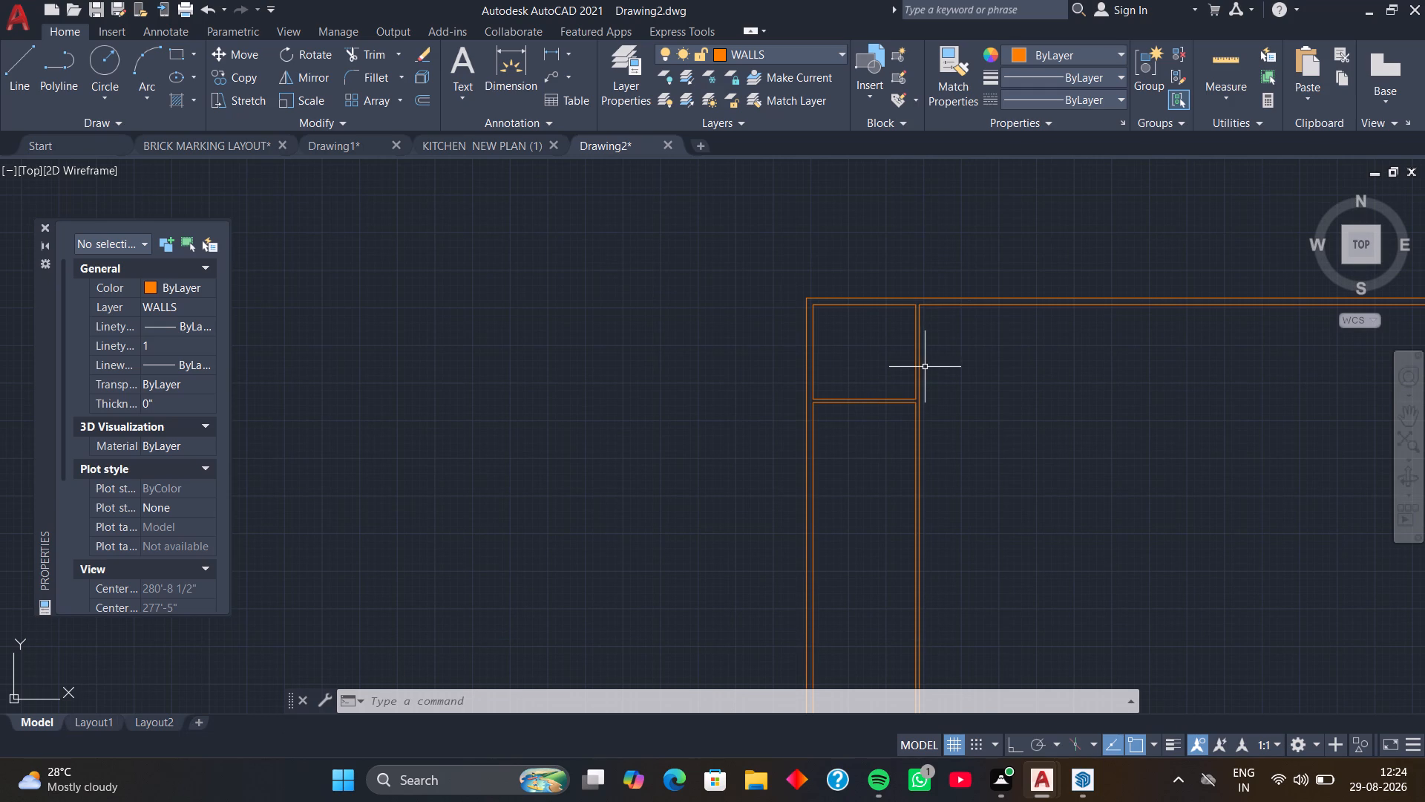
type("O")
key("space")
key("space")
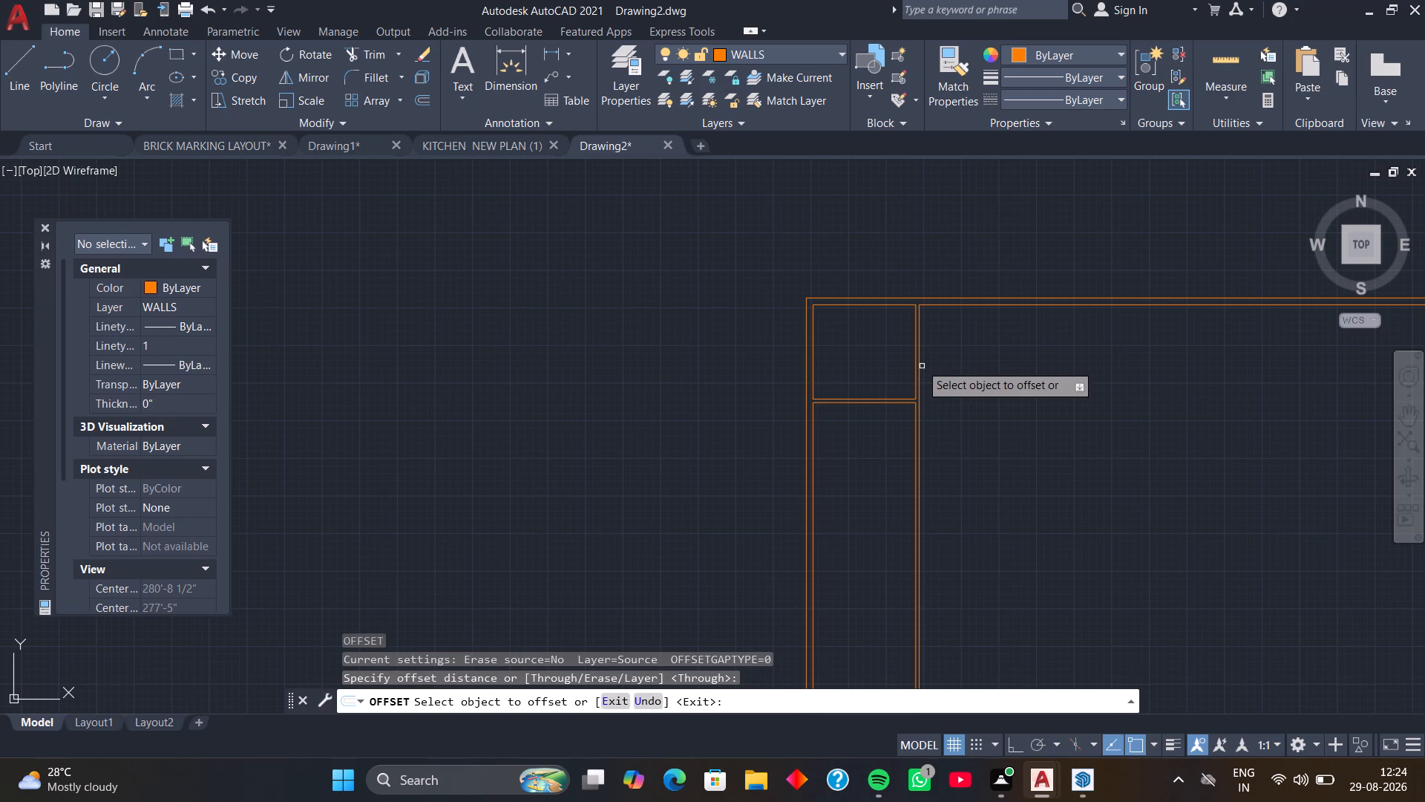
left_click(920, 362)
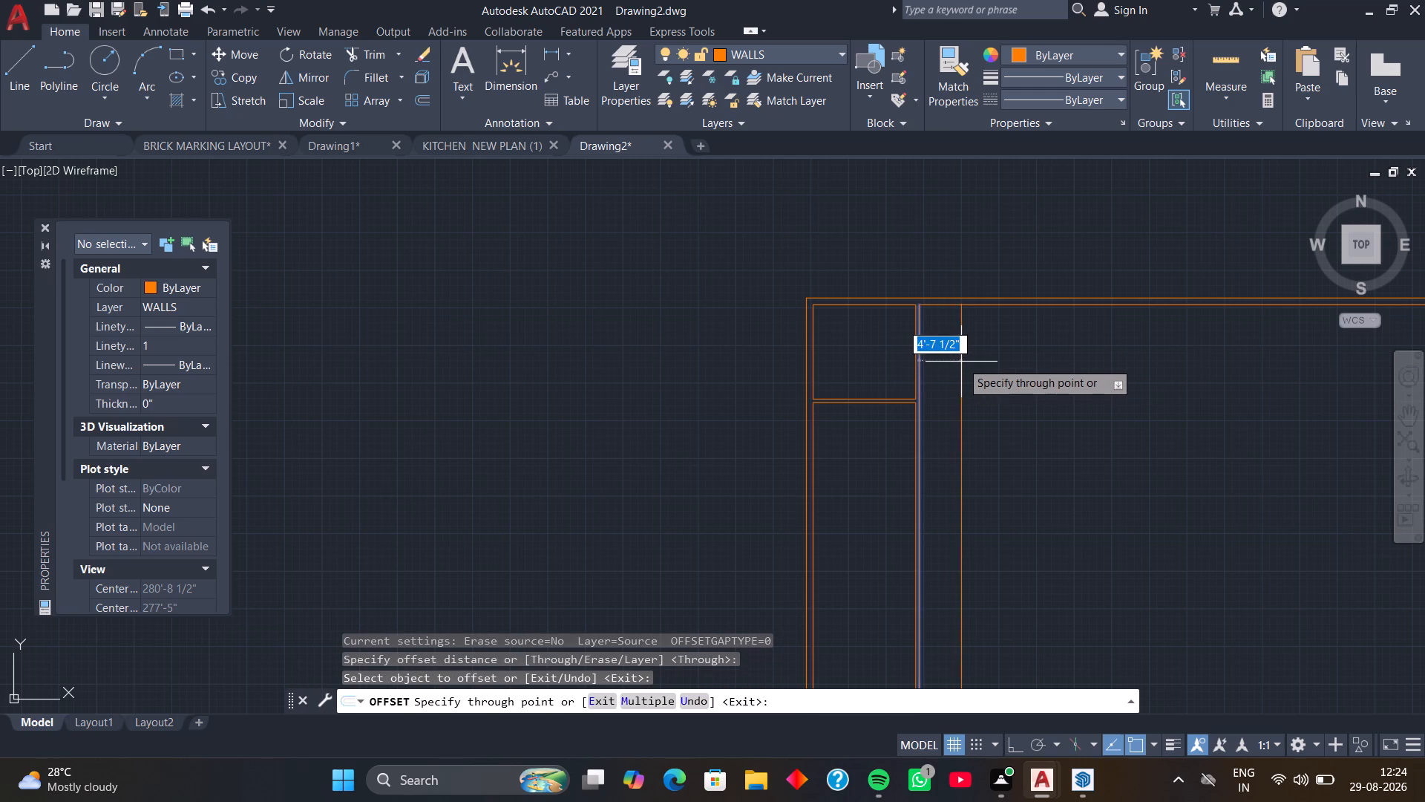
type("4'")
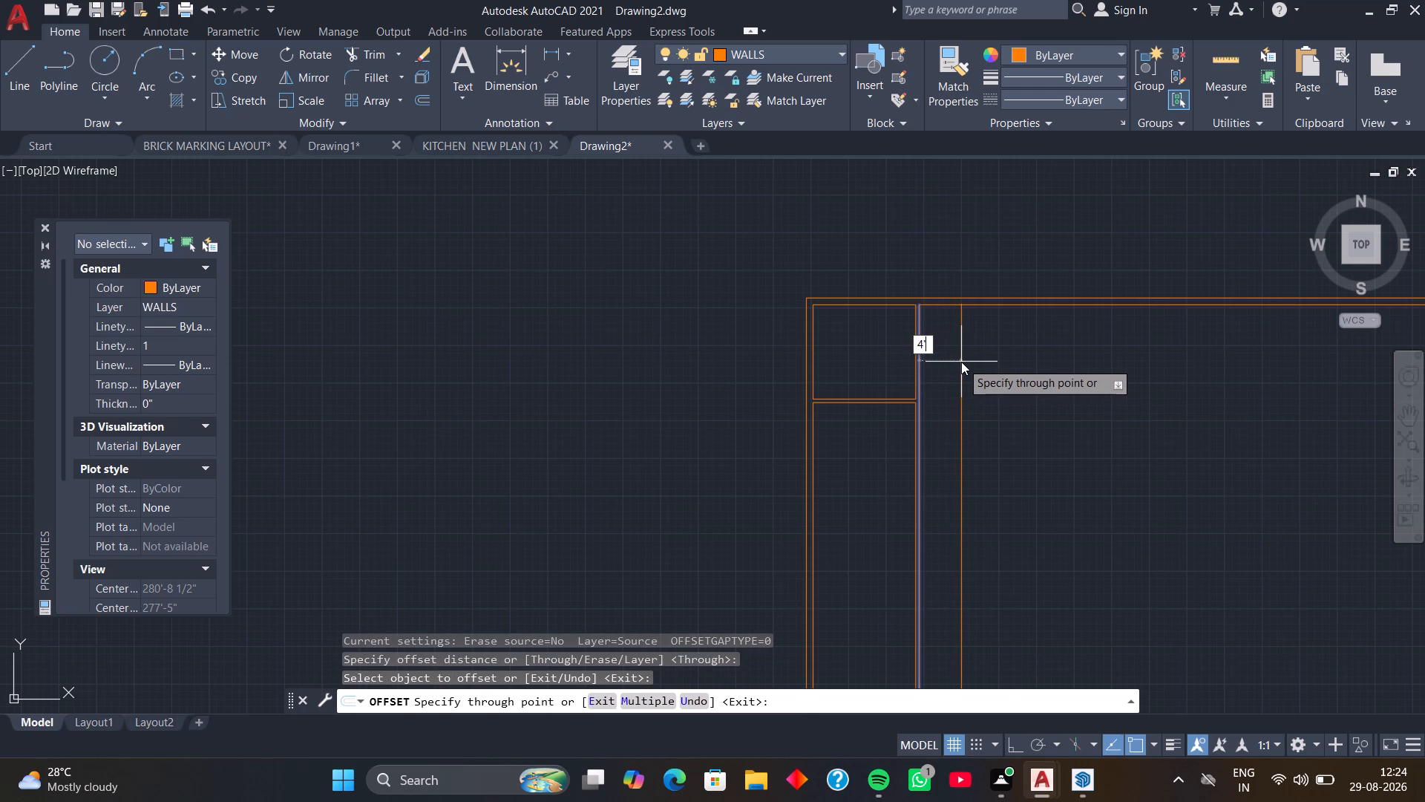
key("Return")
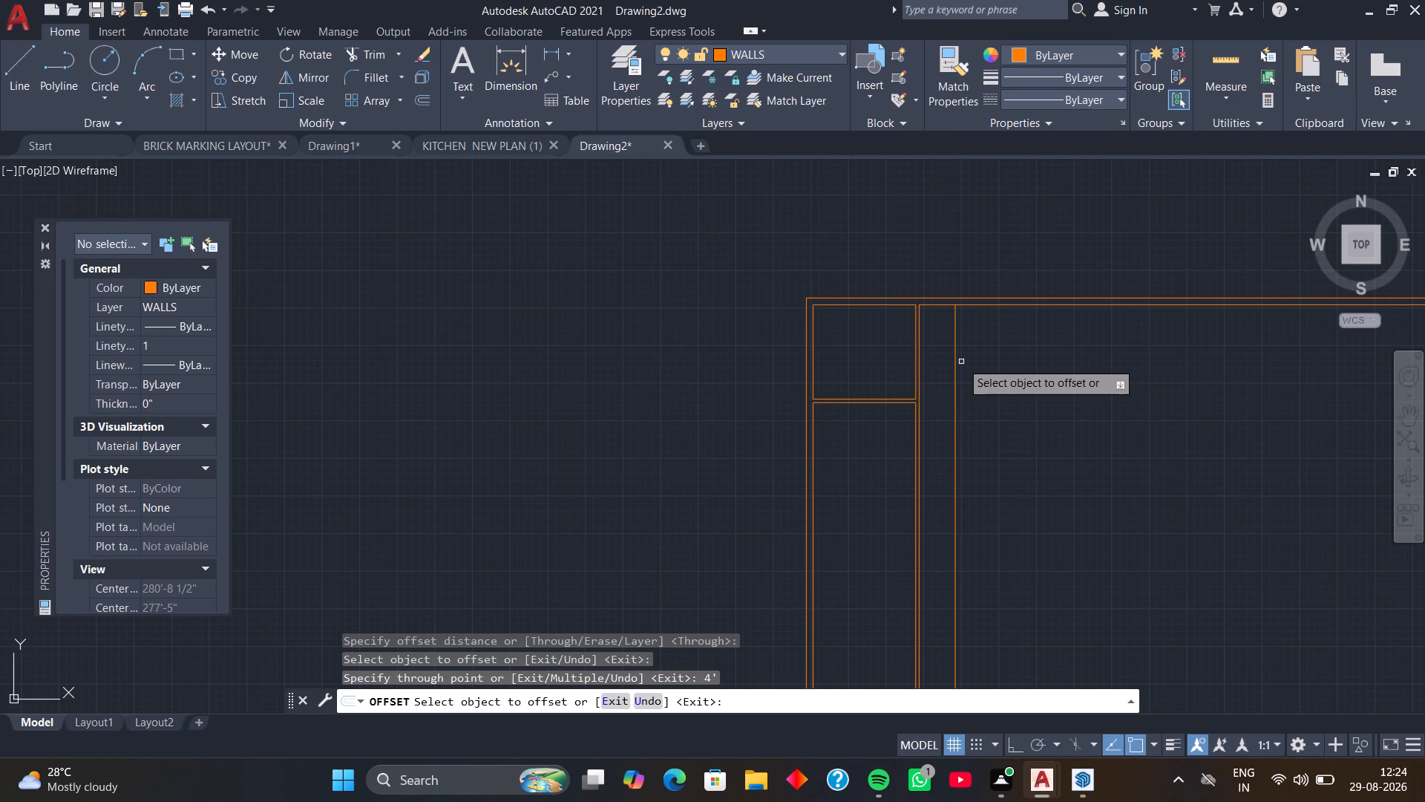
left_click(954, 357)
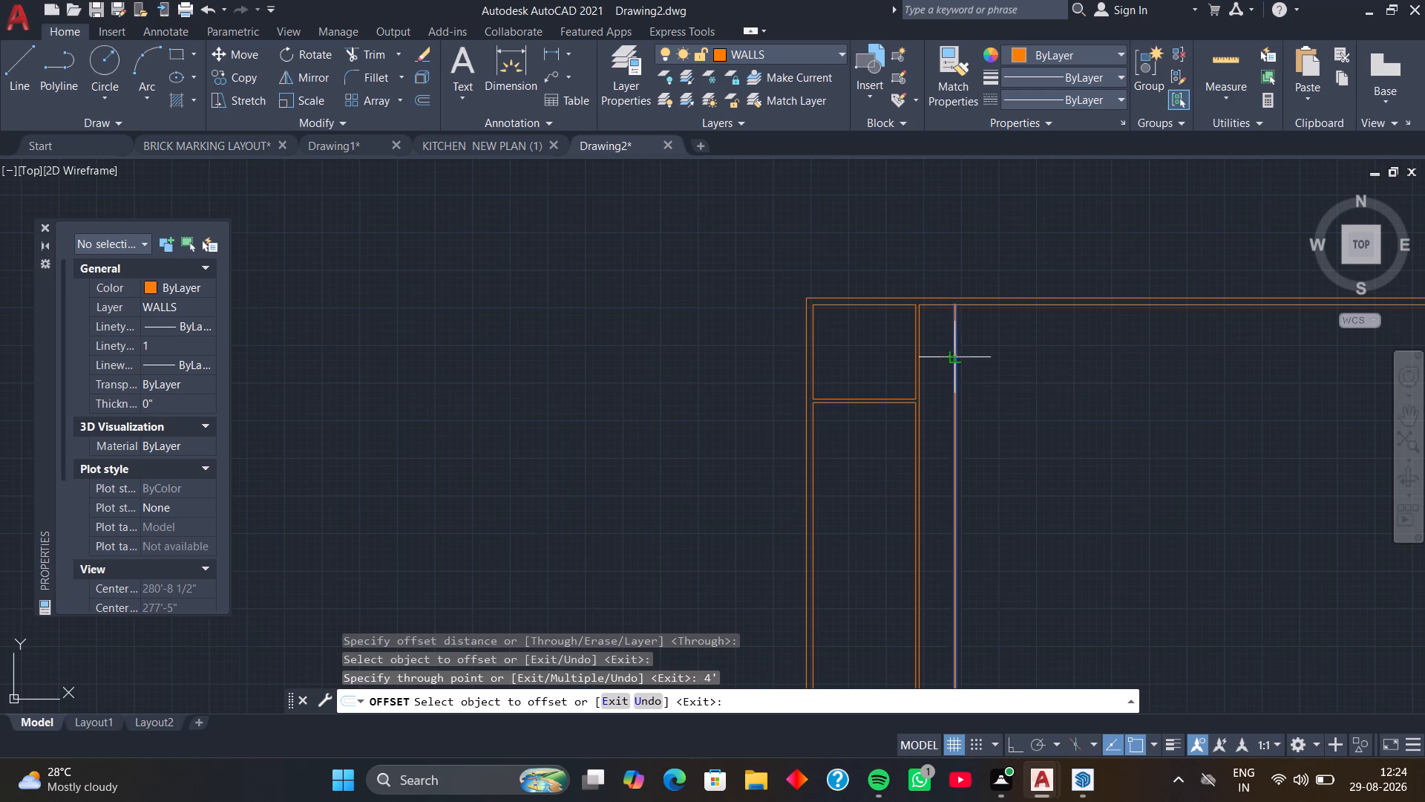
type("4.5")
key("Return")
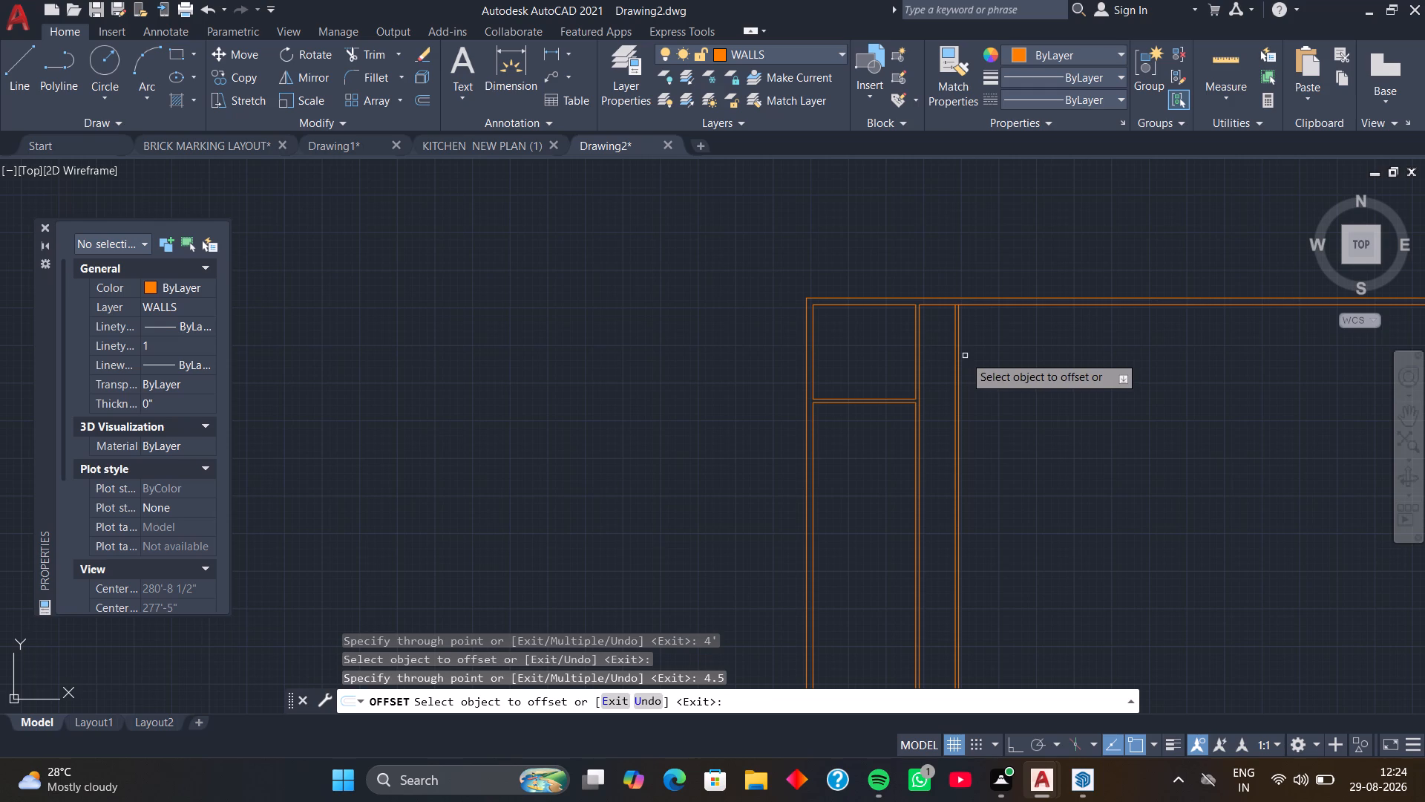
Trim the top wall's inner line between the second vertical partition's two lines to open the wall junction.
scroll(960, 316, "up", 4)
middle_click_drag(960, 316, 1052, 345)
middle_click_drag(1021, 319, 1053, 330)
scroll(1053, 330, "up", 1)
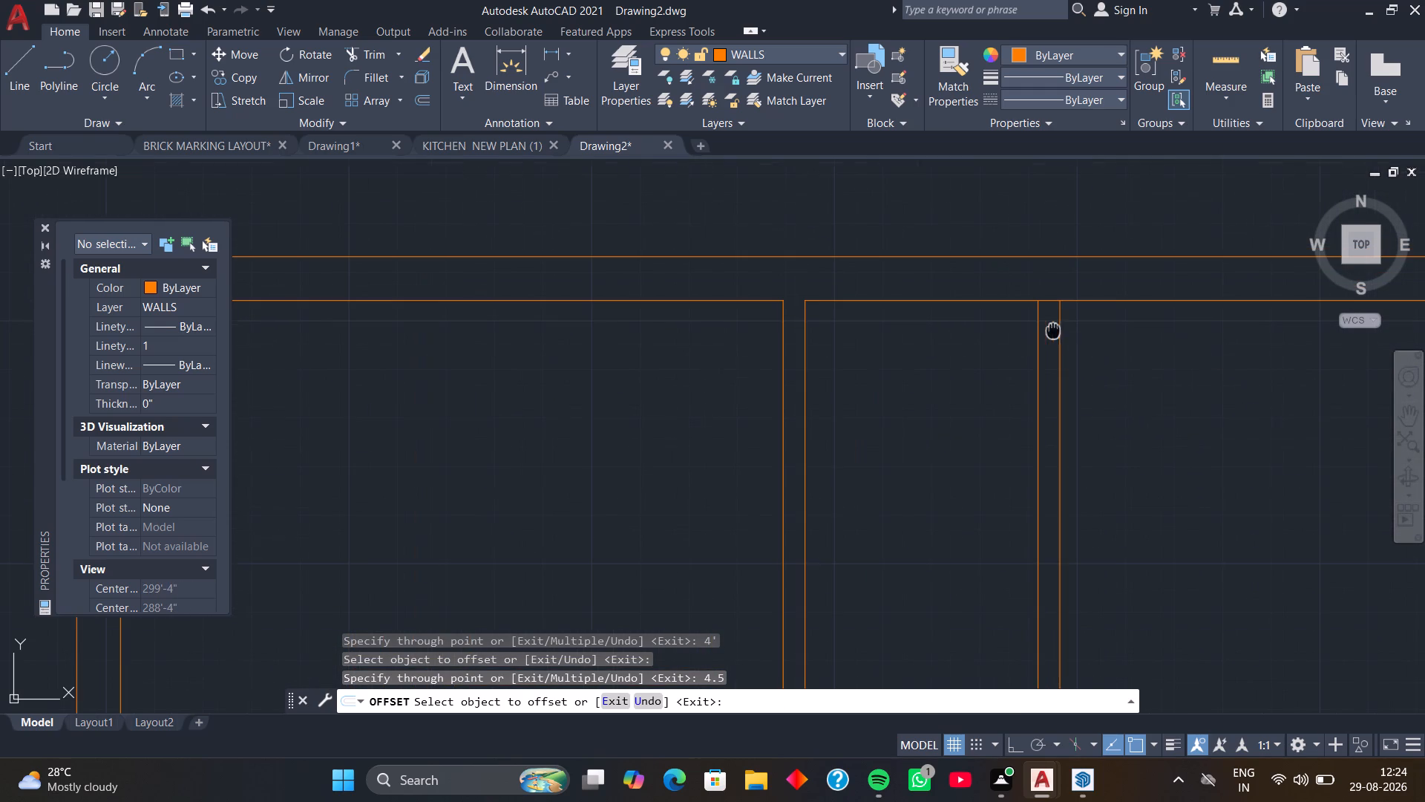
key("space")
type("TR")
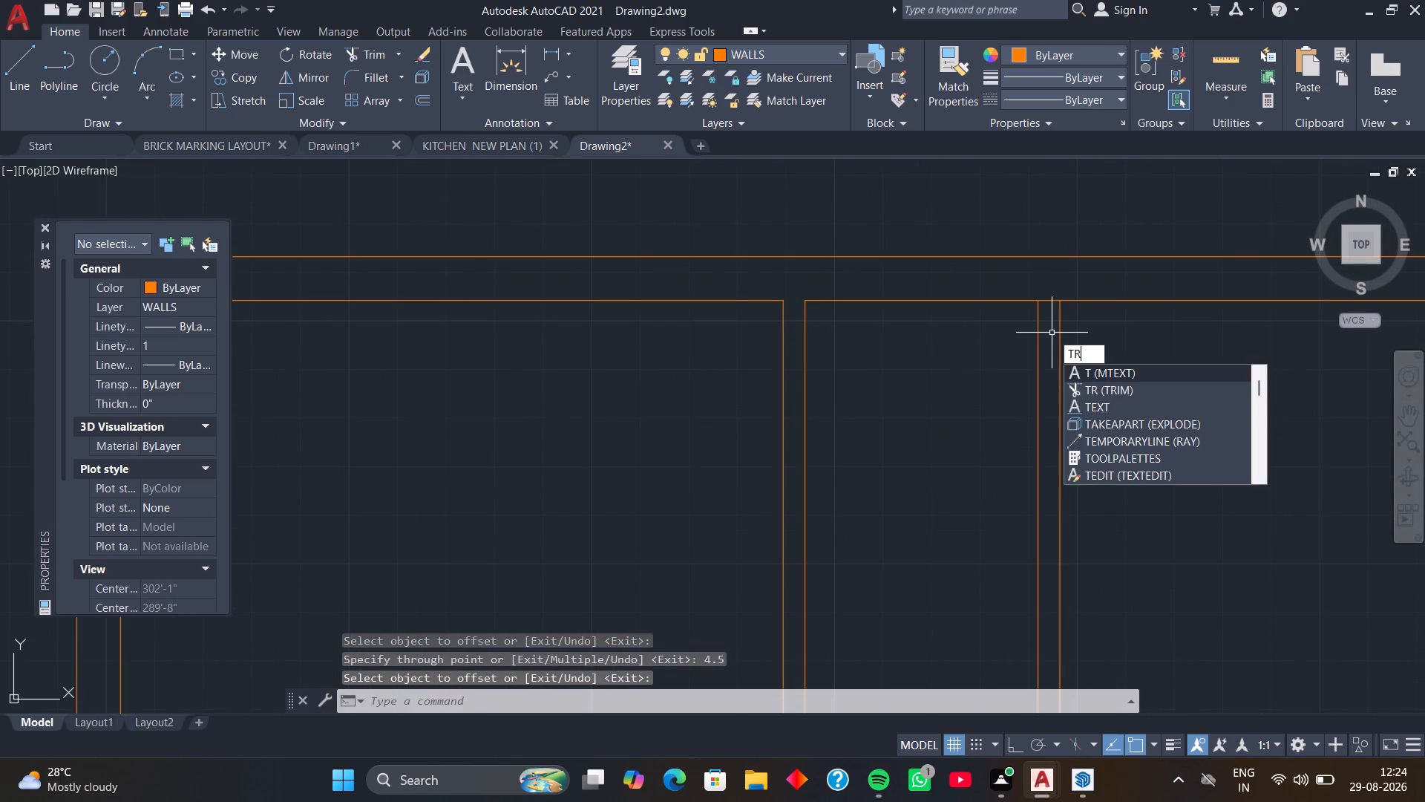
key("space")
left_click(1050, 300)
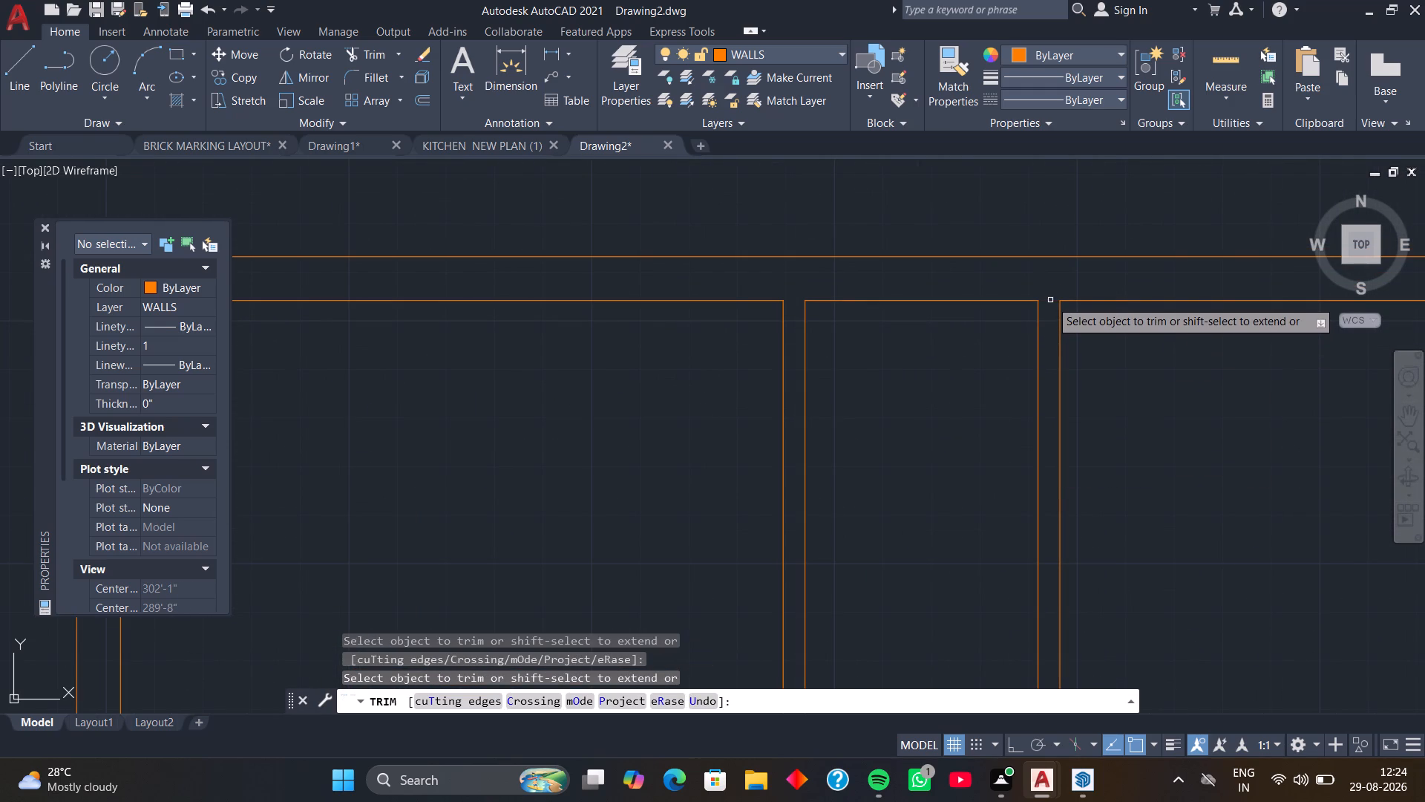
key("space")
Offset the narrow room's top inner wall line 6' downwards, and offset the resulting line another 4.5" to form a horizontal partition.
scroll(1090, 328, "down", 2)
middle_click_drag(1096, 338, 1085, 330)
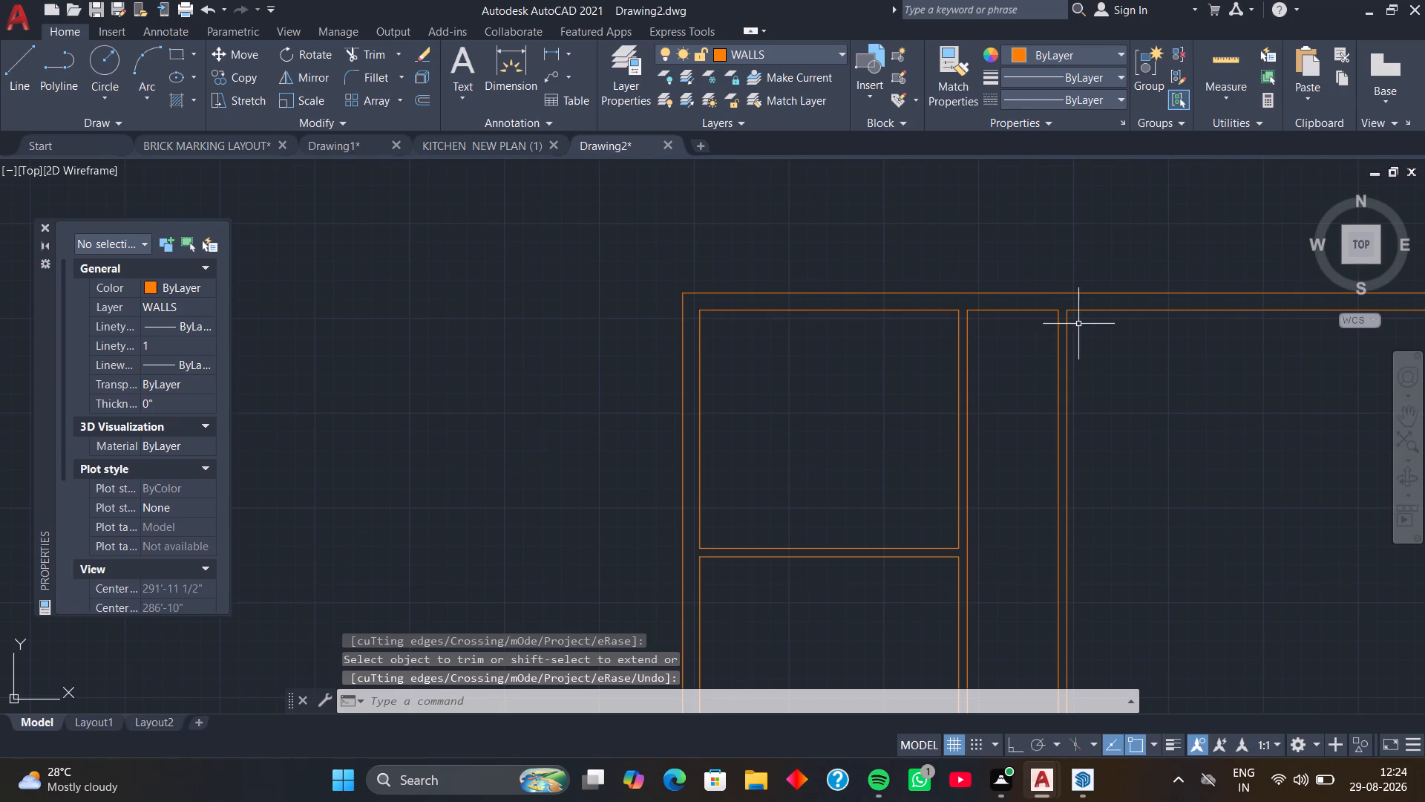
type("O")
key("space")
key("space")
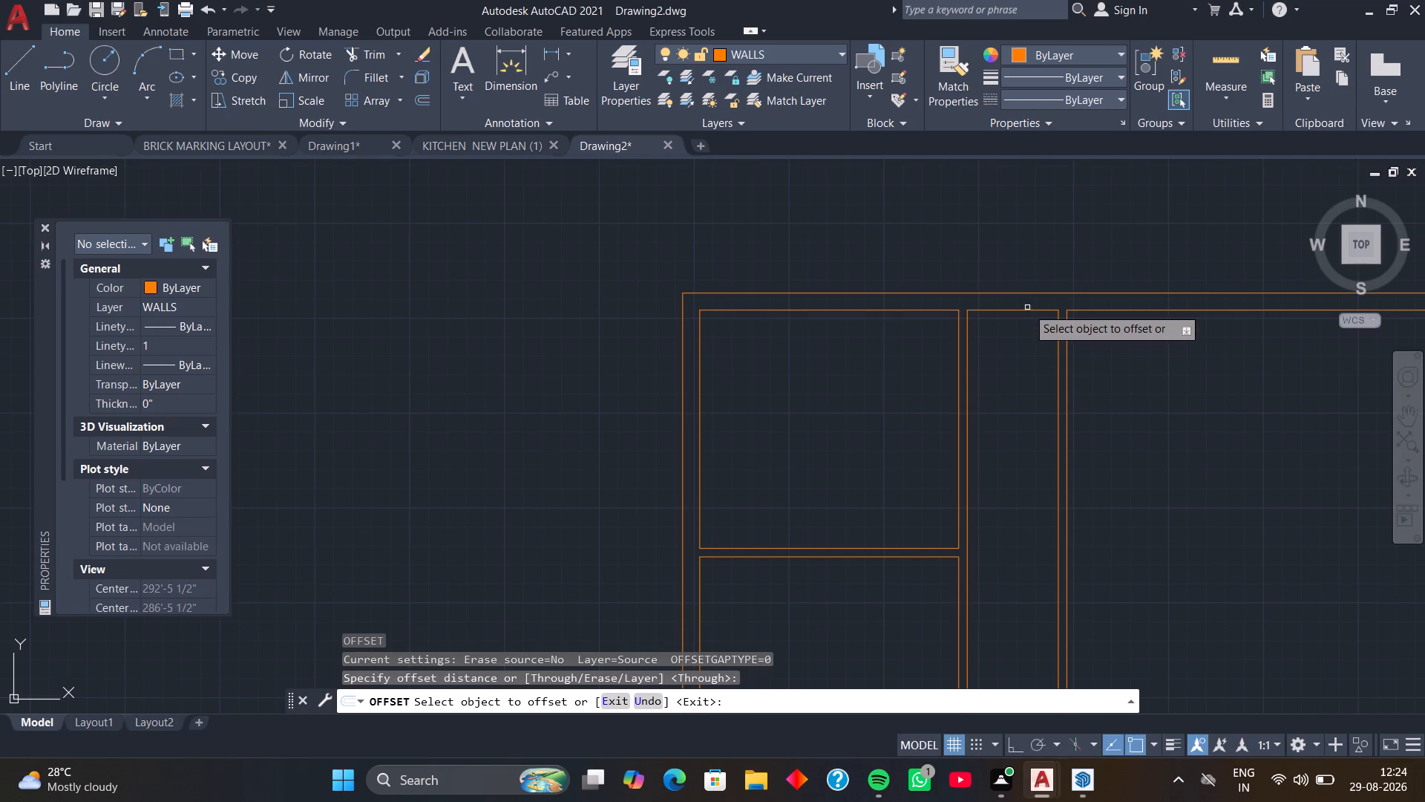
left_click(1027, 307)
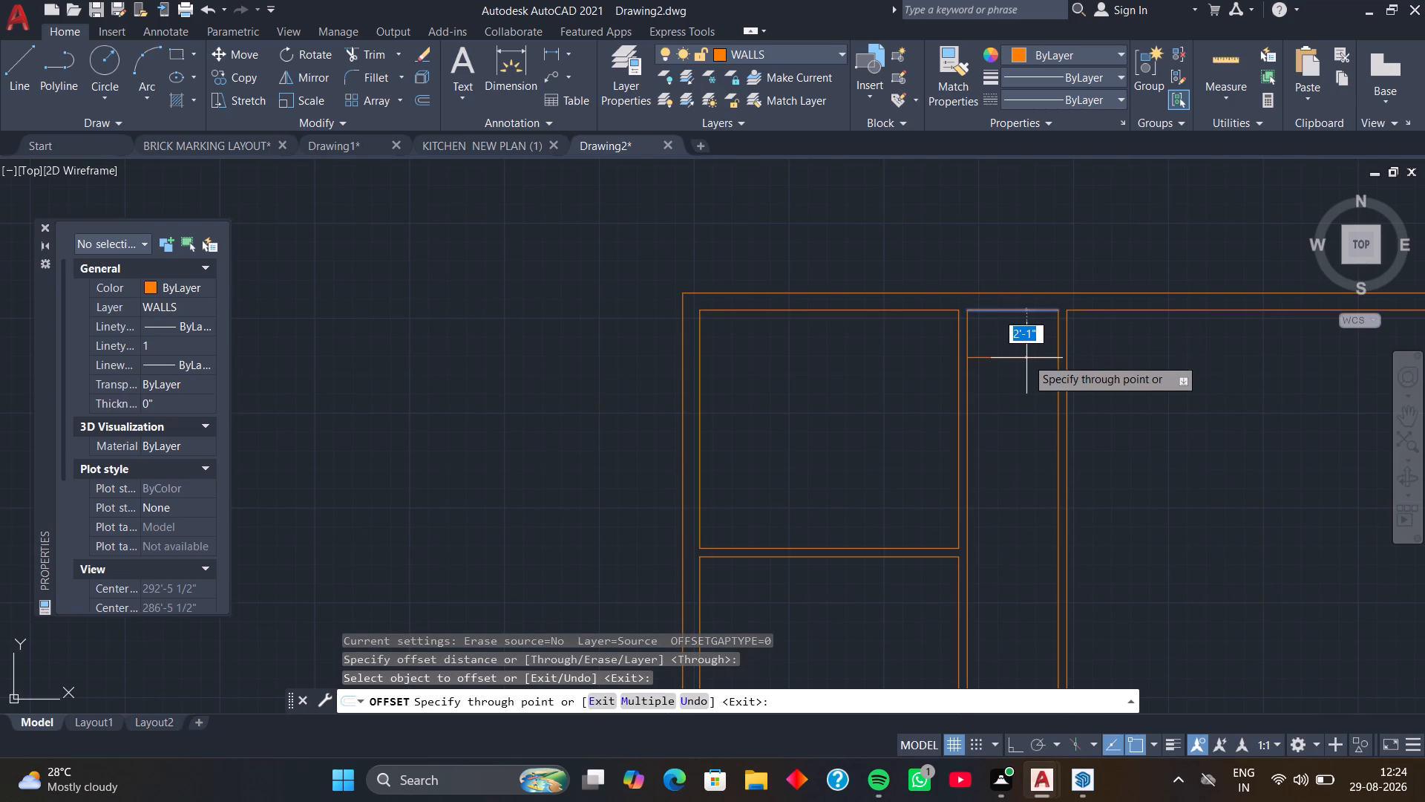
type("6'")
key("Return")
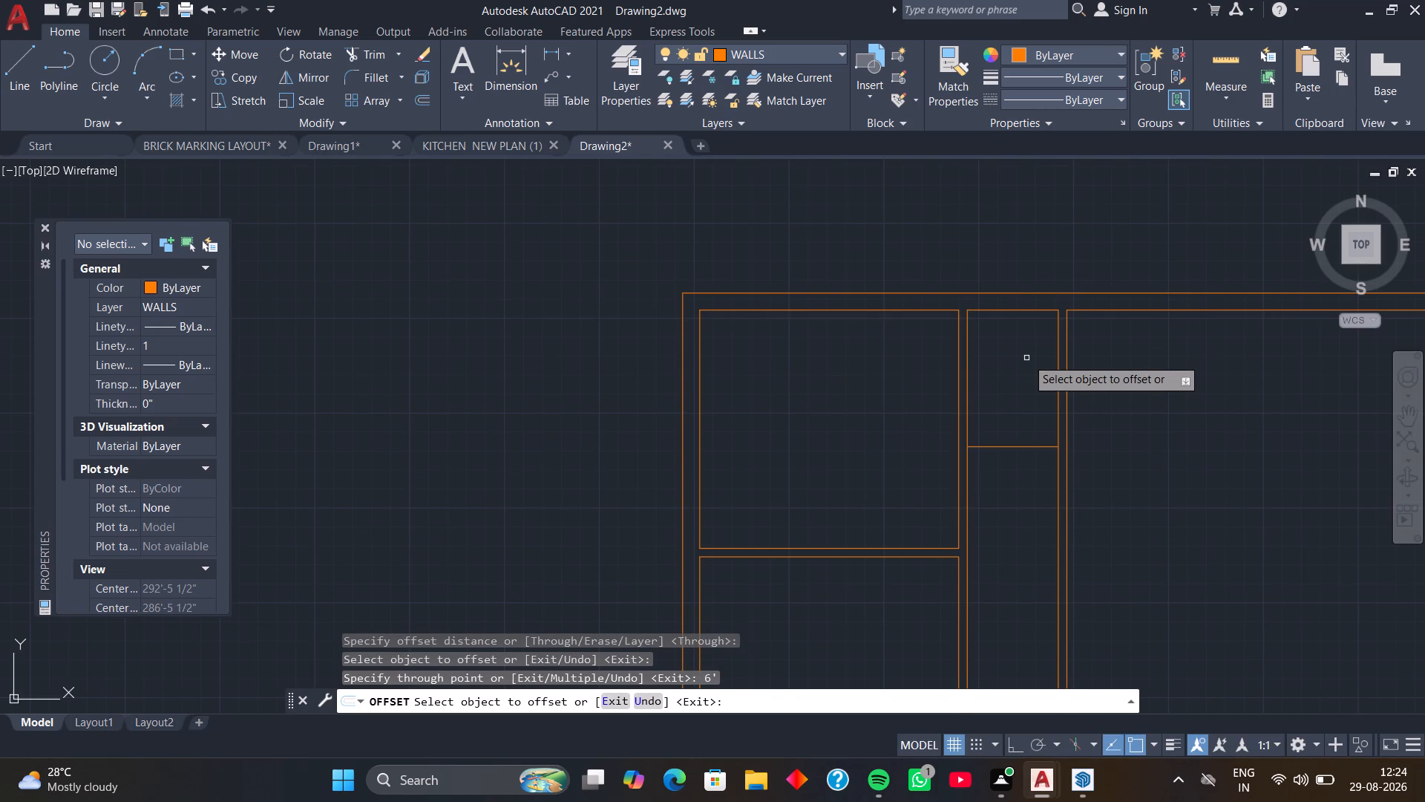
left_click(1026, 444)
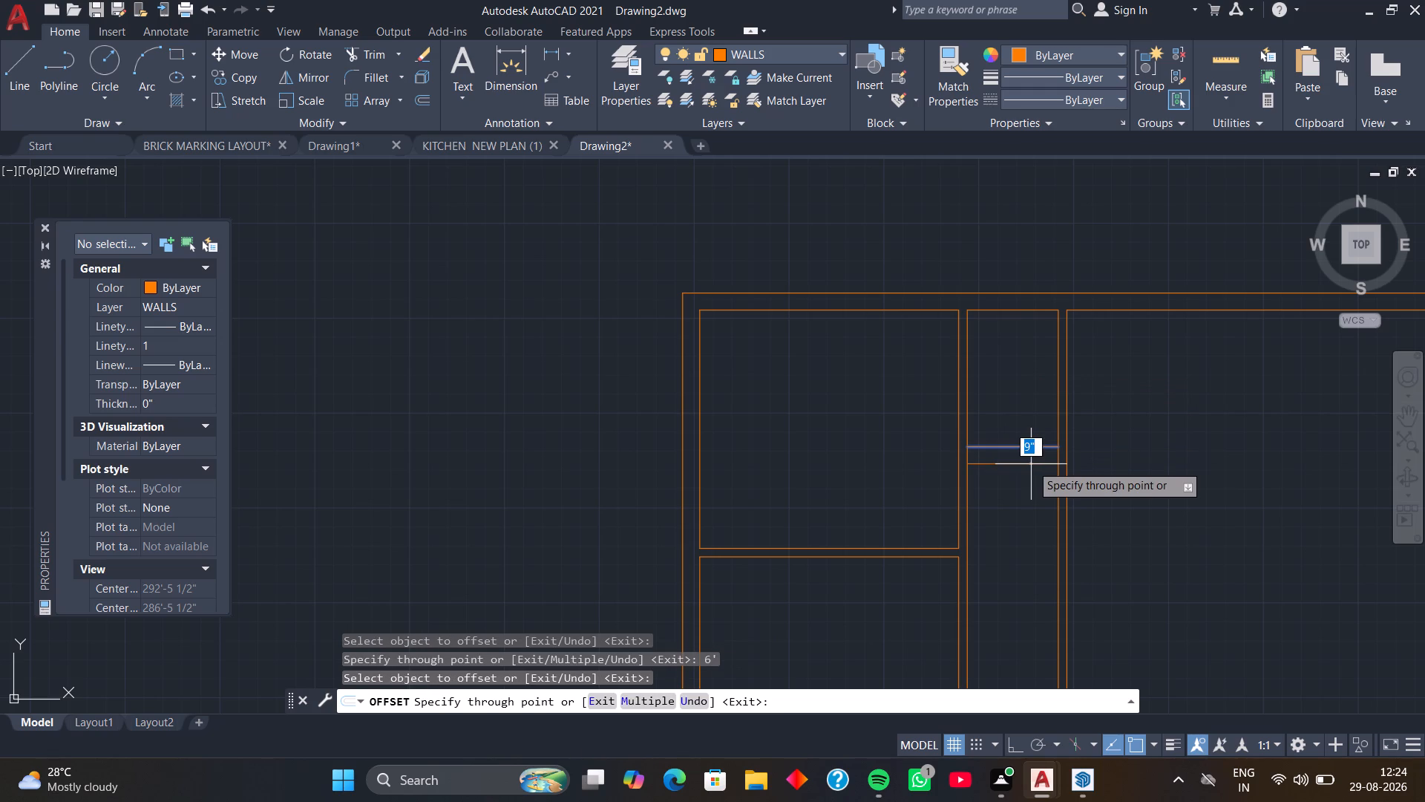
type("4.5")
key("Return")
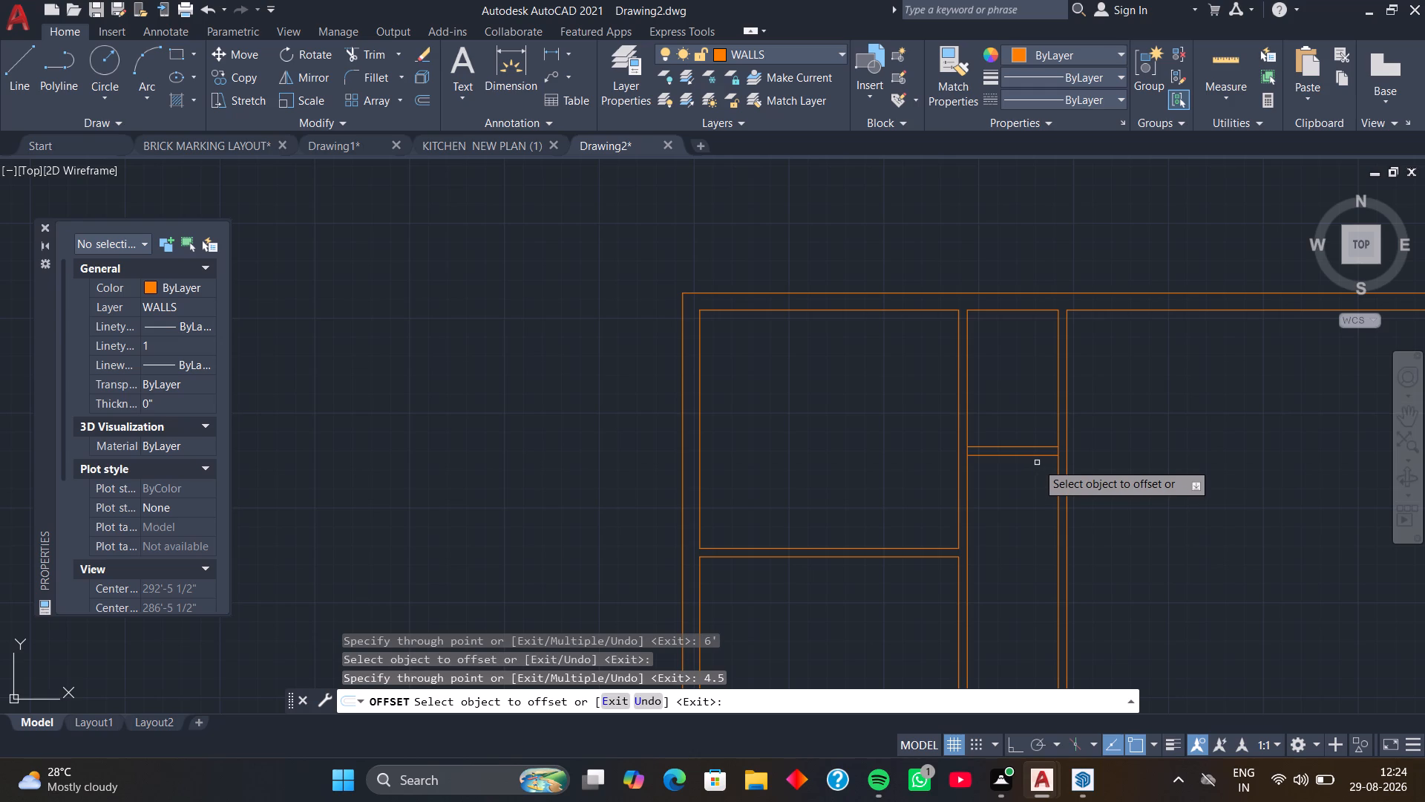
key("space")
Trim the narrow room's two vertical side lines between the horizontal partition's lines, opening both junctions.
type("TR")
key("space")
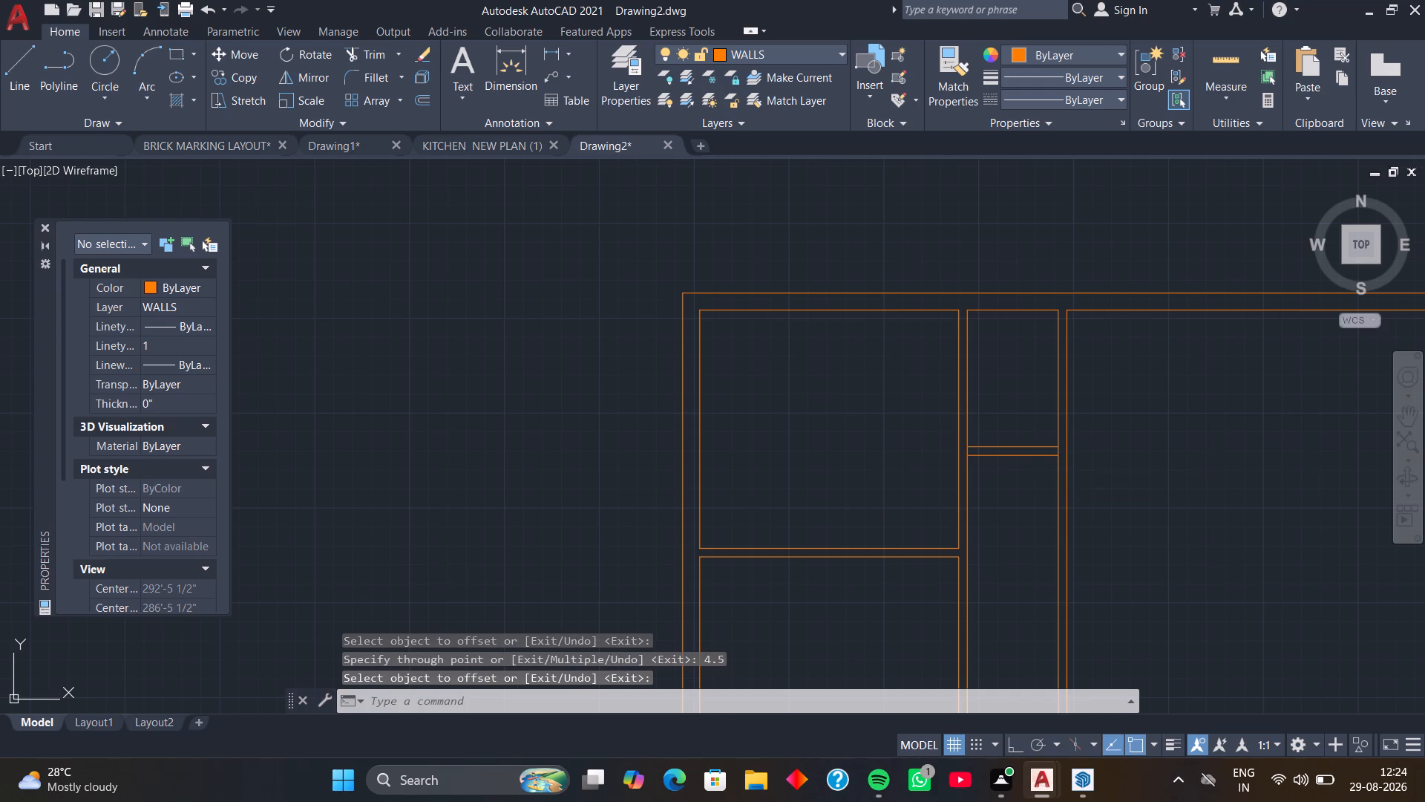
scroll(1019, 455, "up", 3)
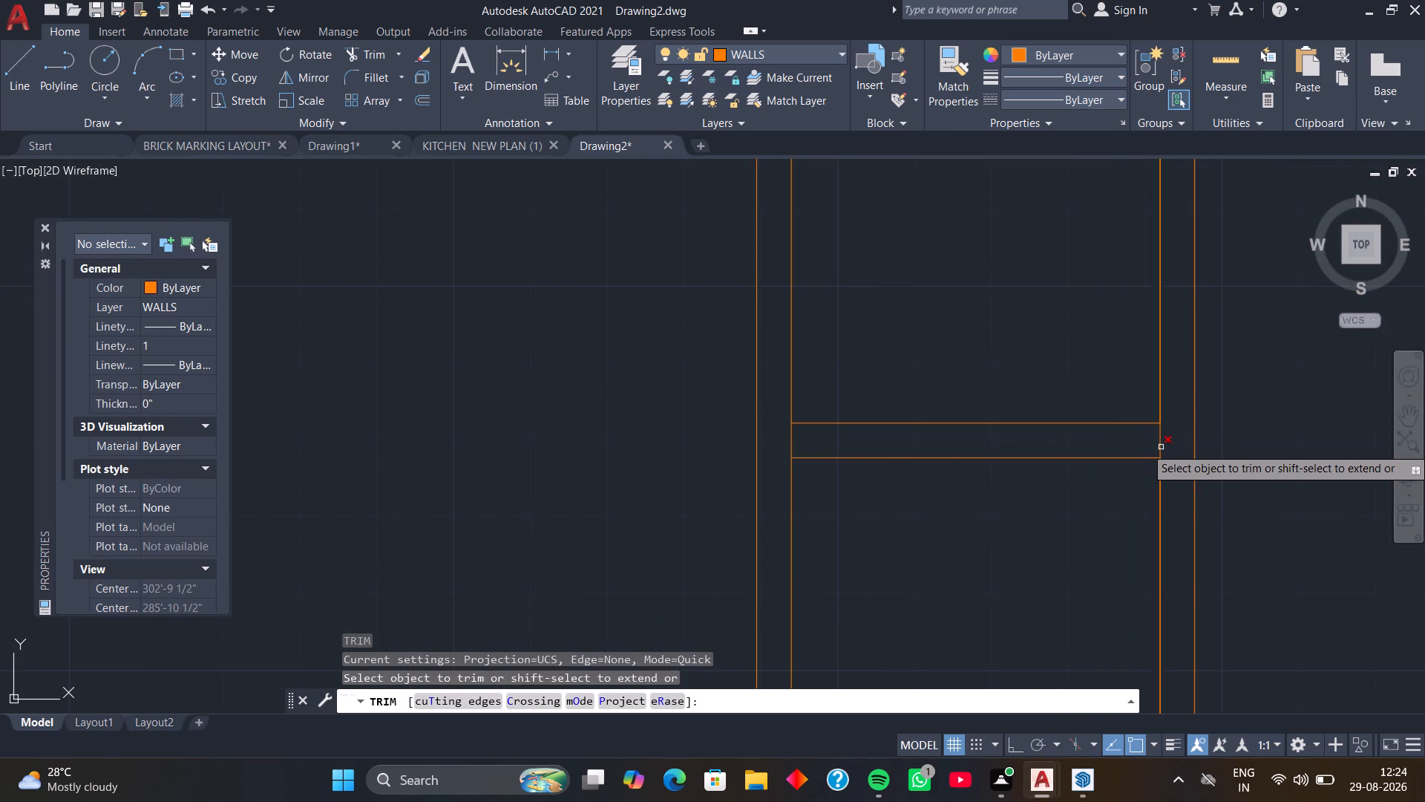
left_click(1161, 447)
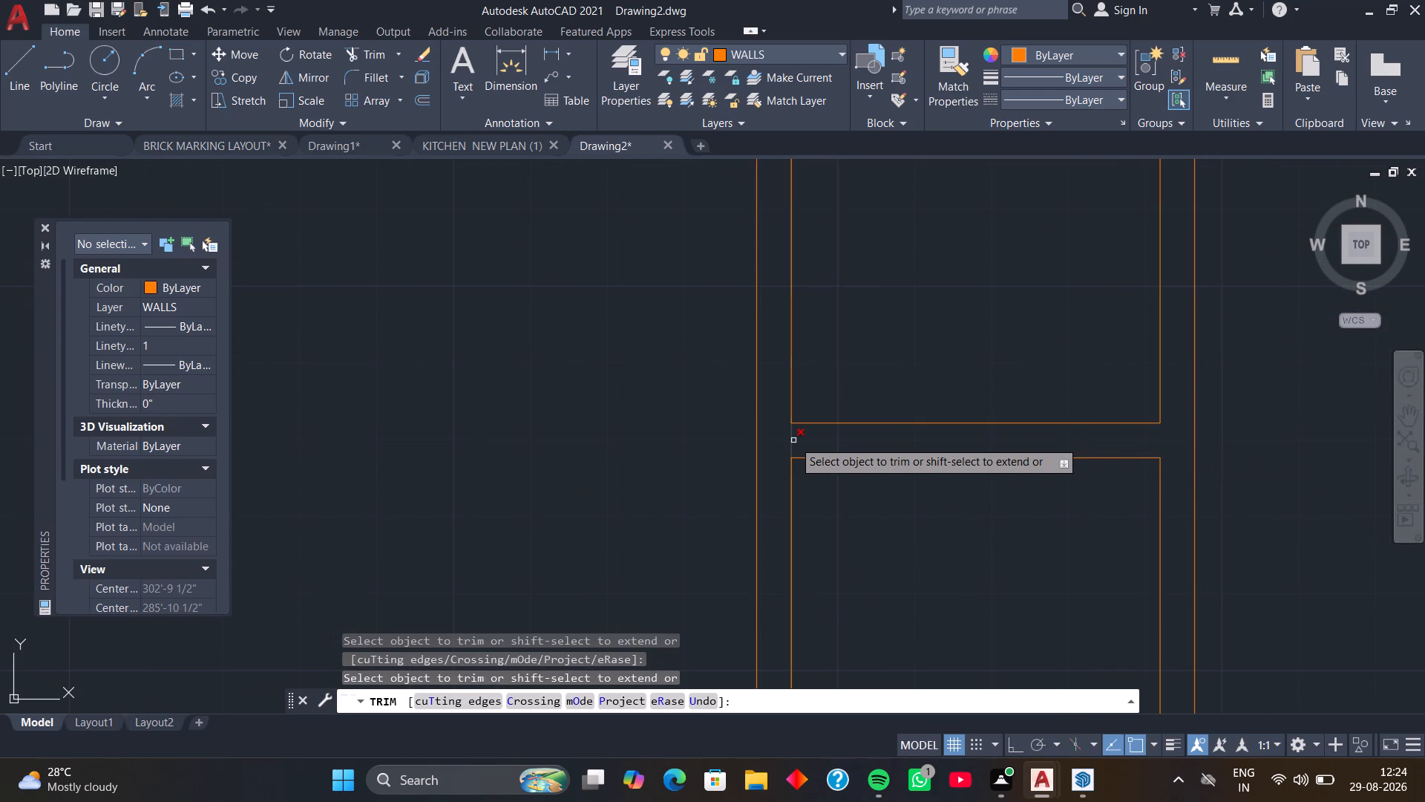
left_click(793, 440)
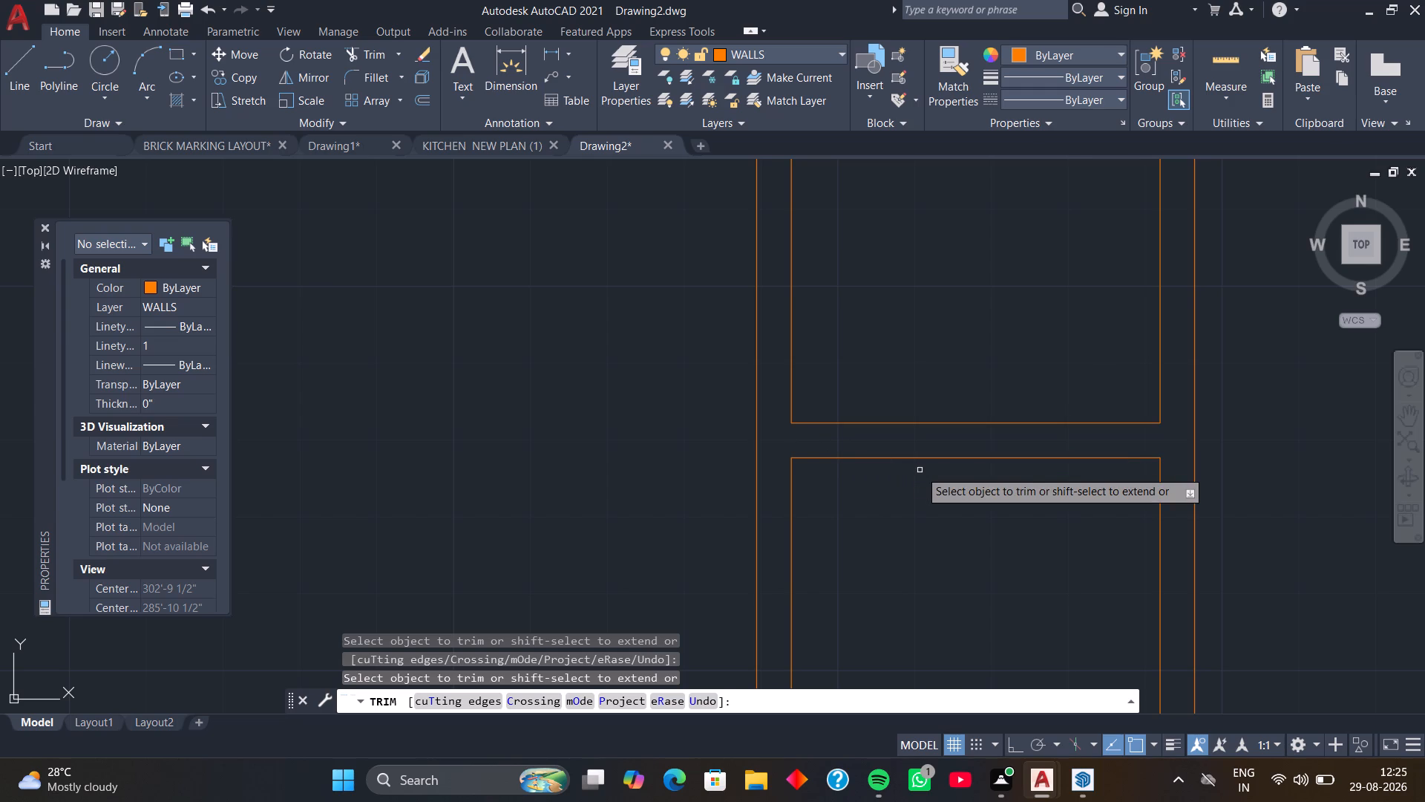
scroll(920, 470, "down", 2)
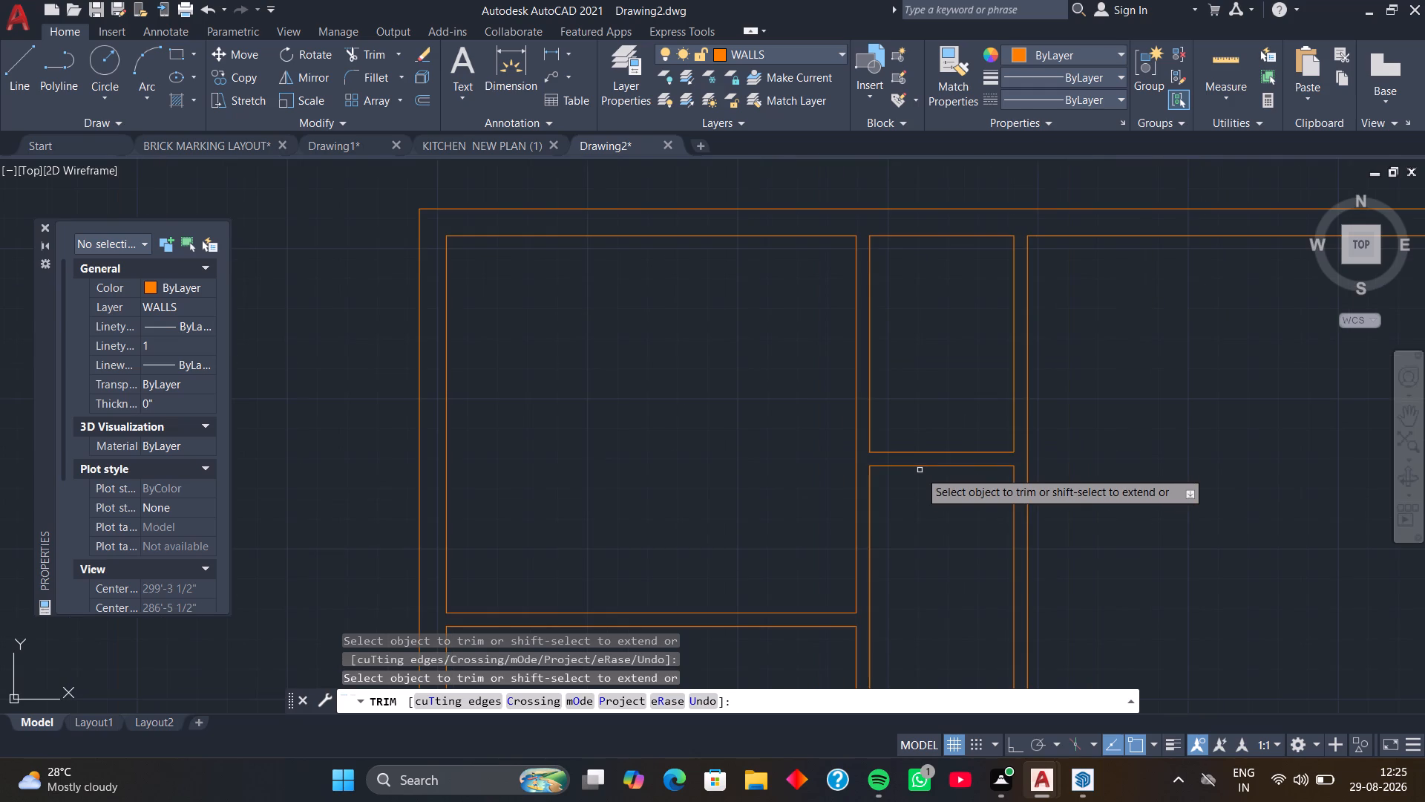
middle_click_drag(923, 492, 885, 404)
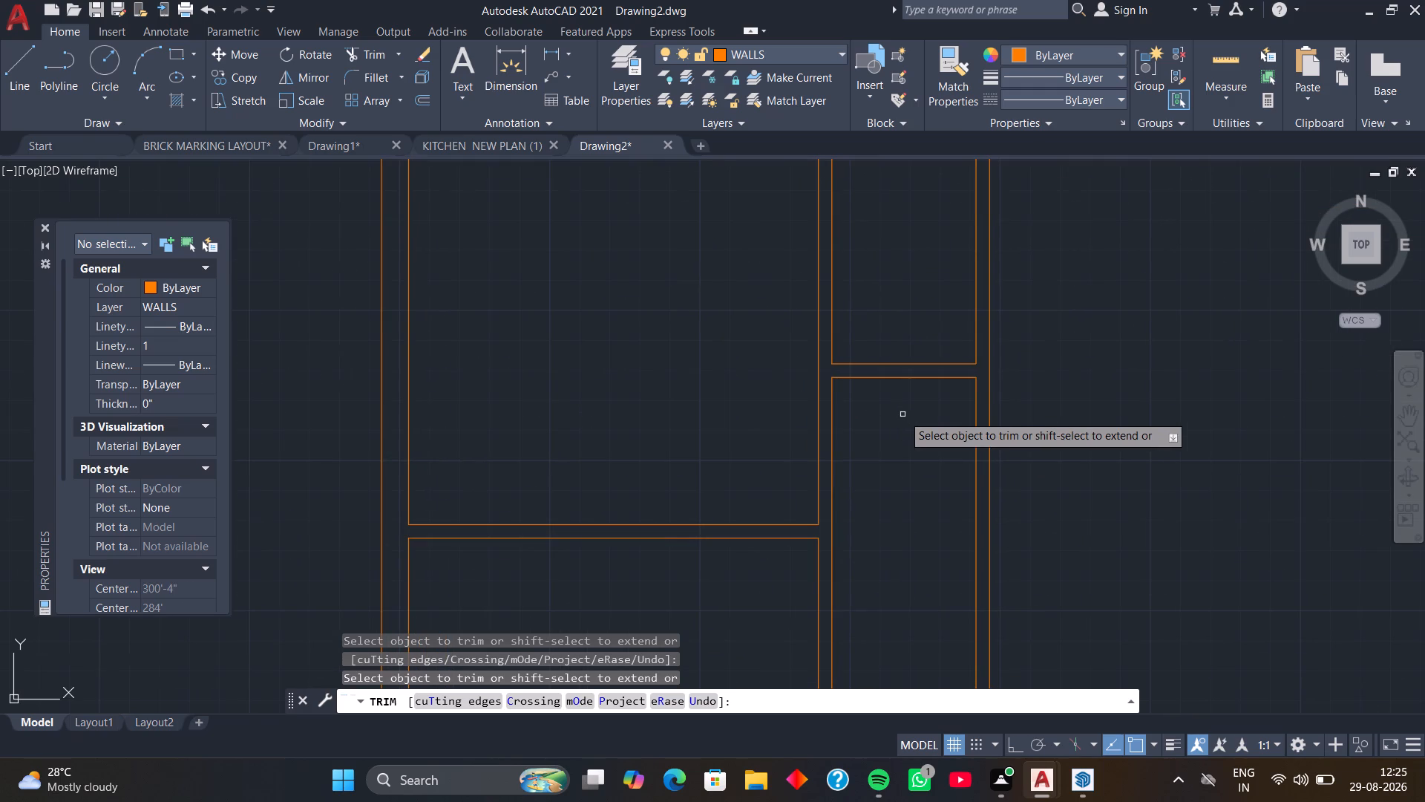
key("space")
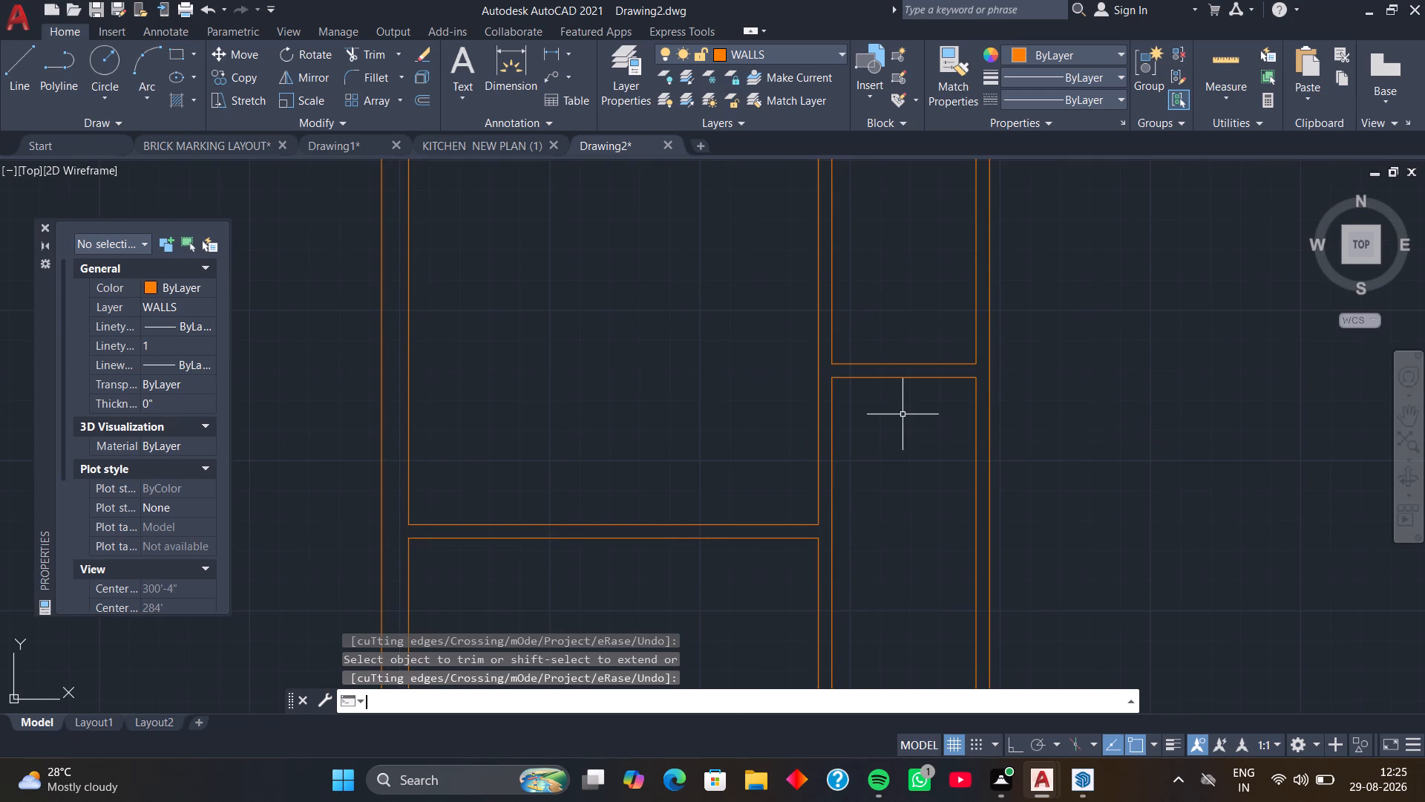
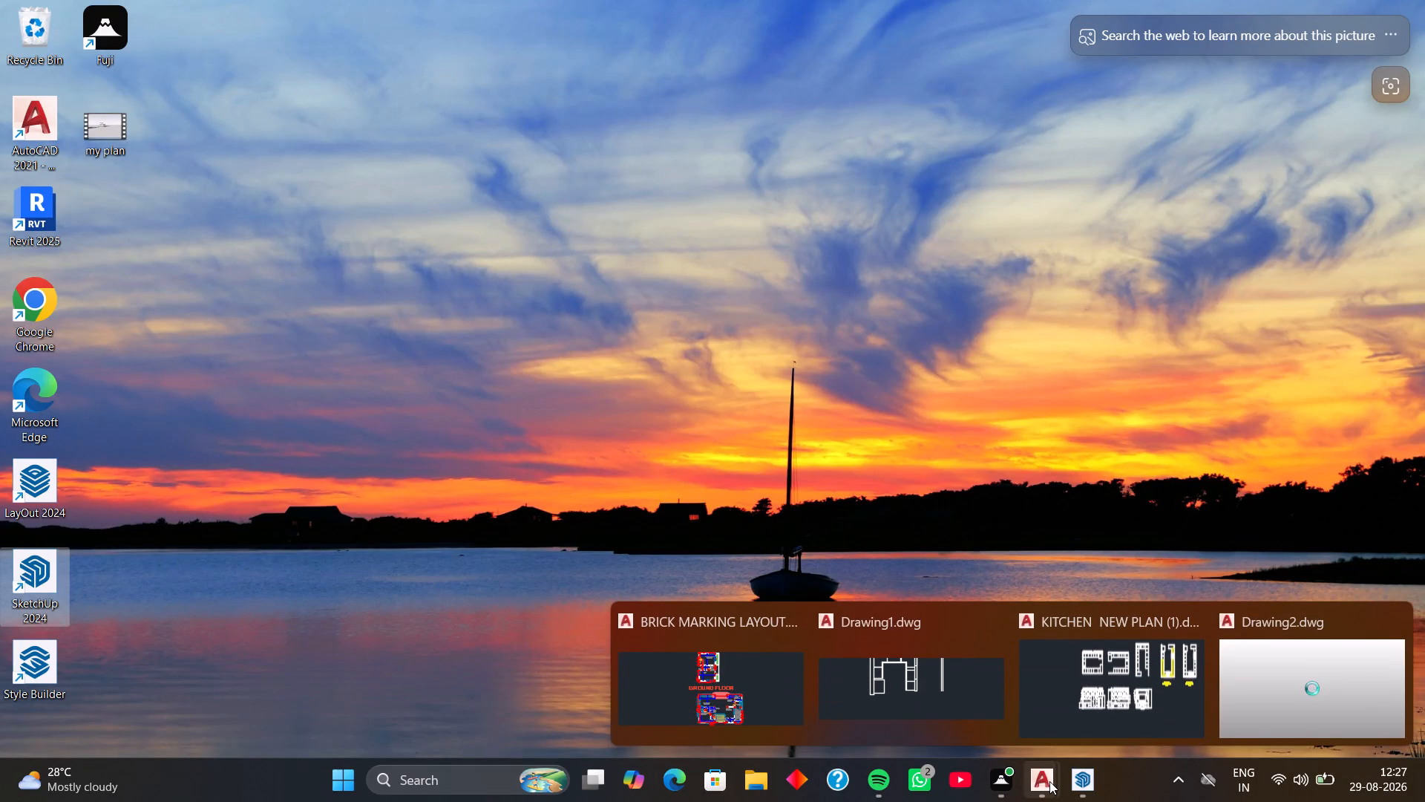
Switch to Drawing2 in AutoCAD and maximise the window to bring the ground floor wall layout back into view.
left_click(1049, 781)
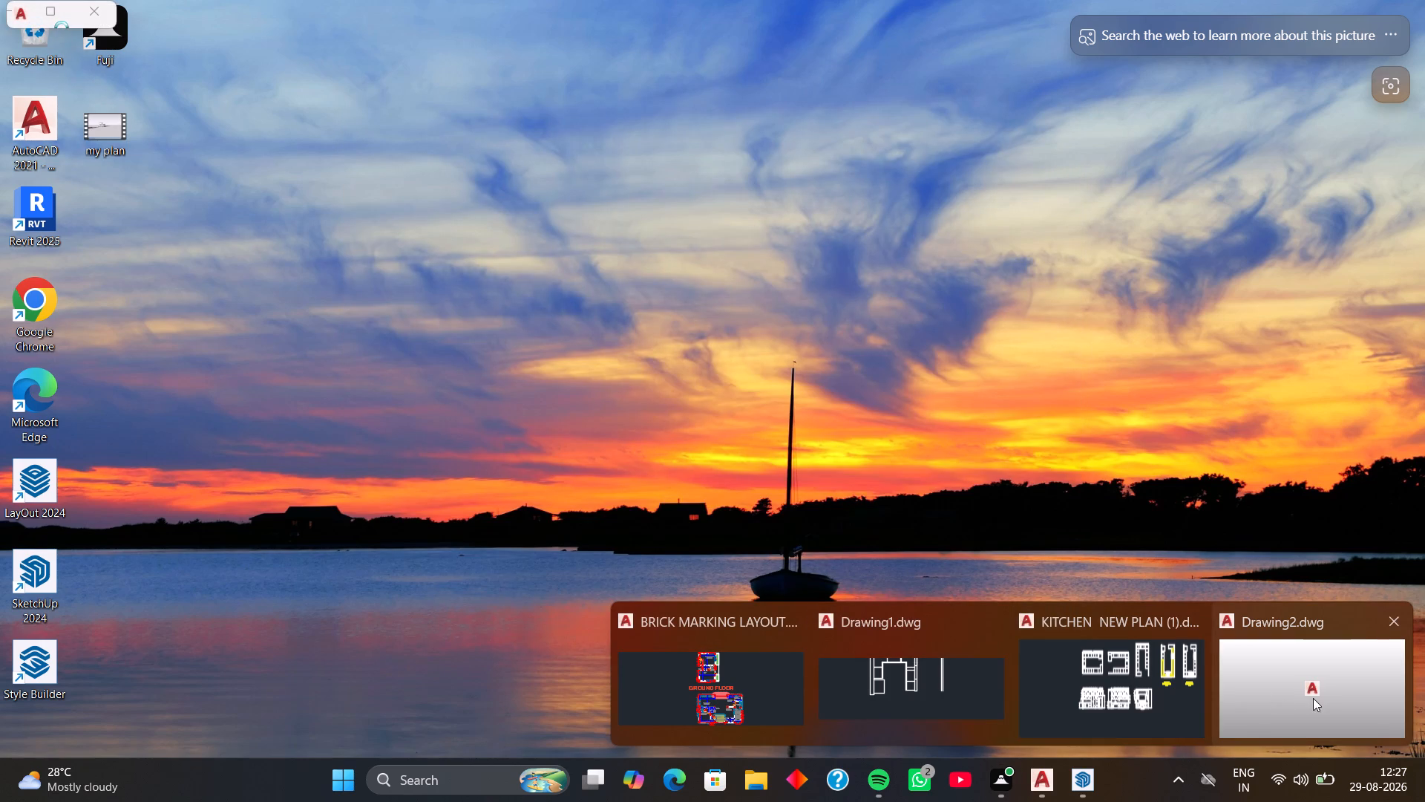
left_click(1304, 695)
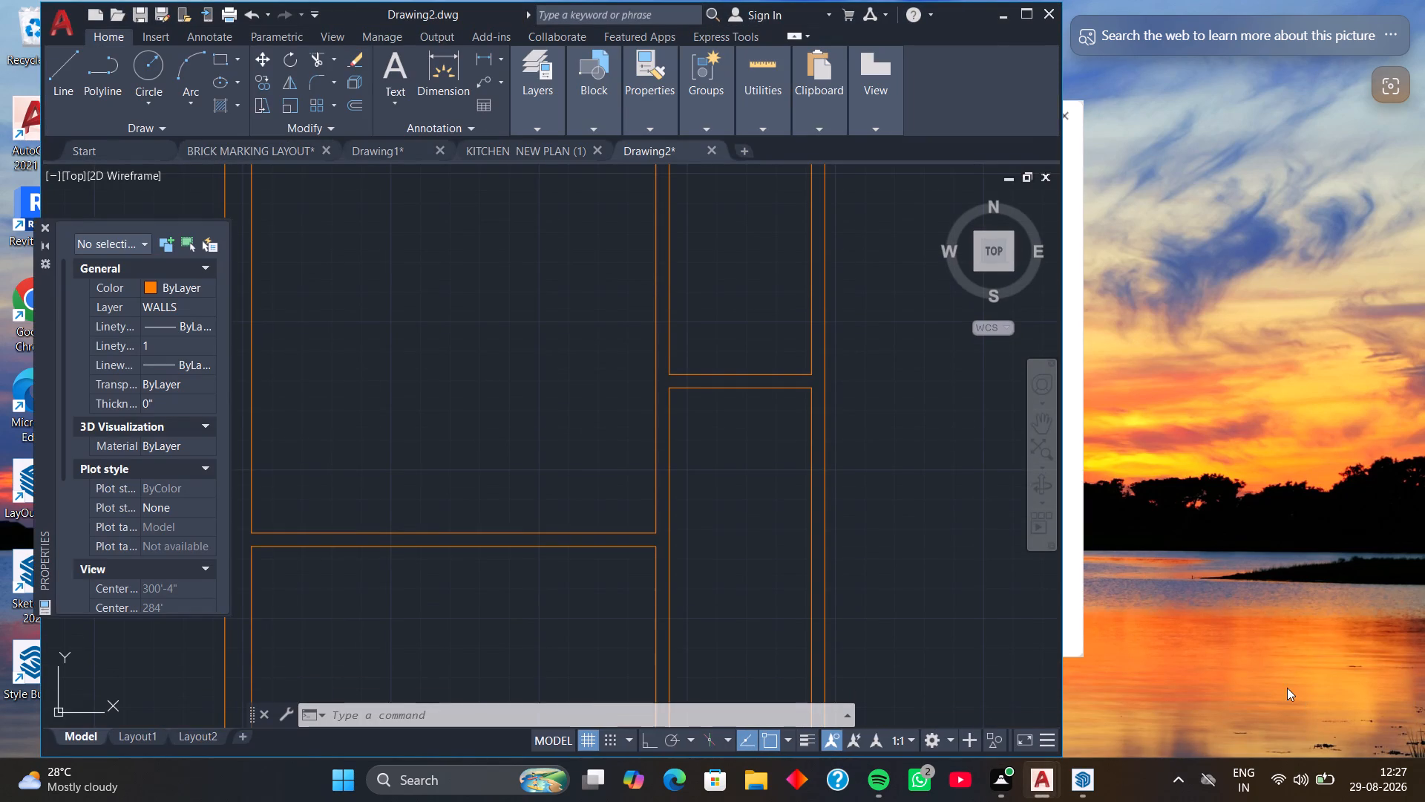
scroll(822, 464, "down", 2)
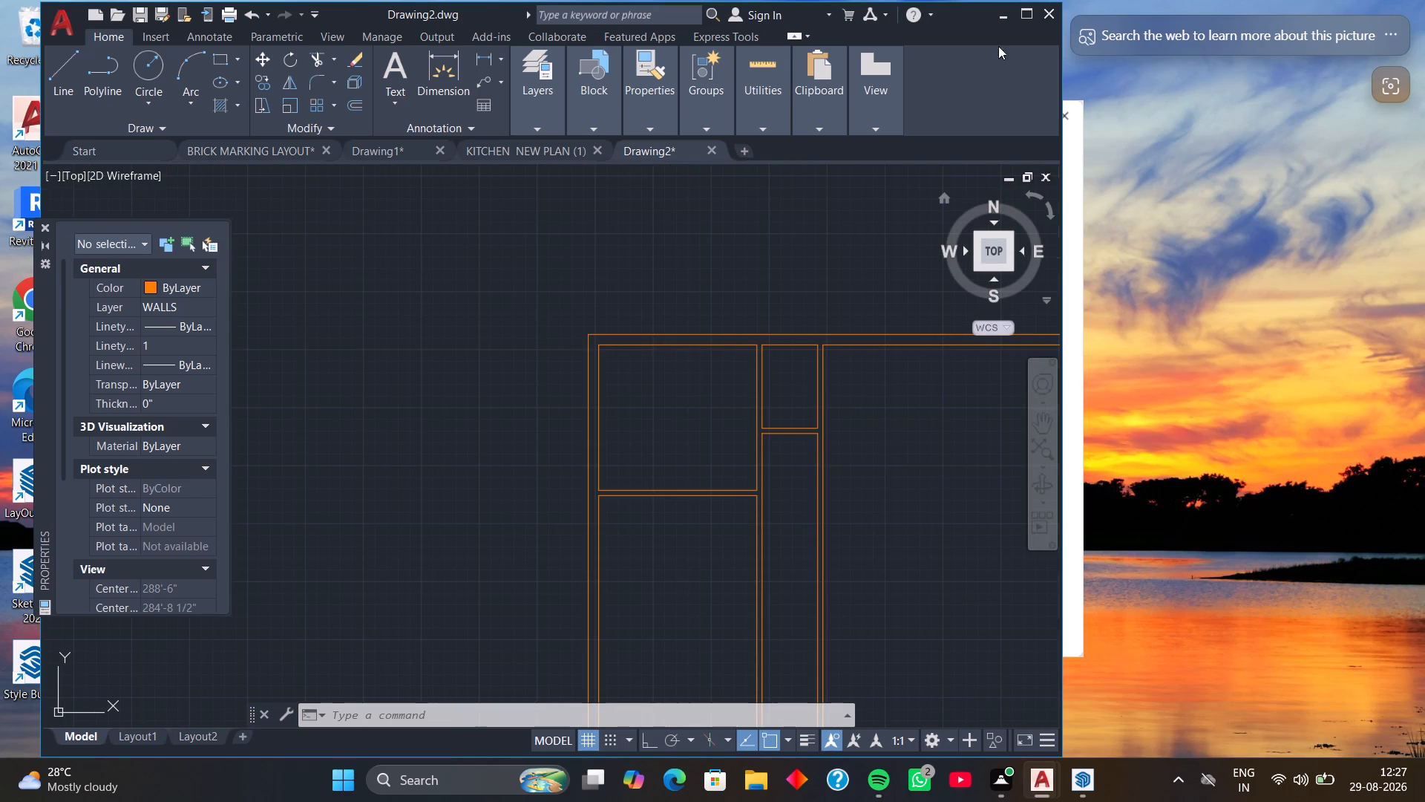
left_click(1032, 7)
scroll(943, 374, "down", 3)
middle_click_drag(1025, 451, 832, 330)
middle_click_drag(803, 317, 721, 317)
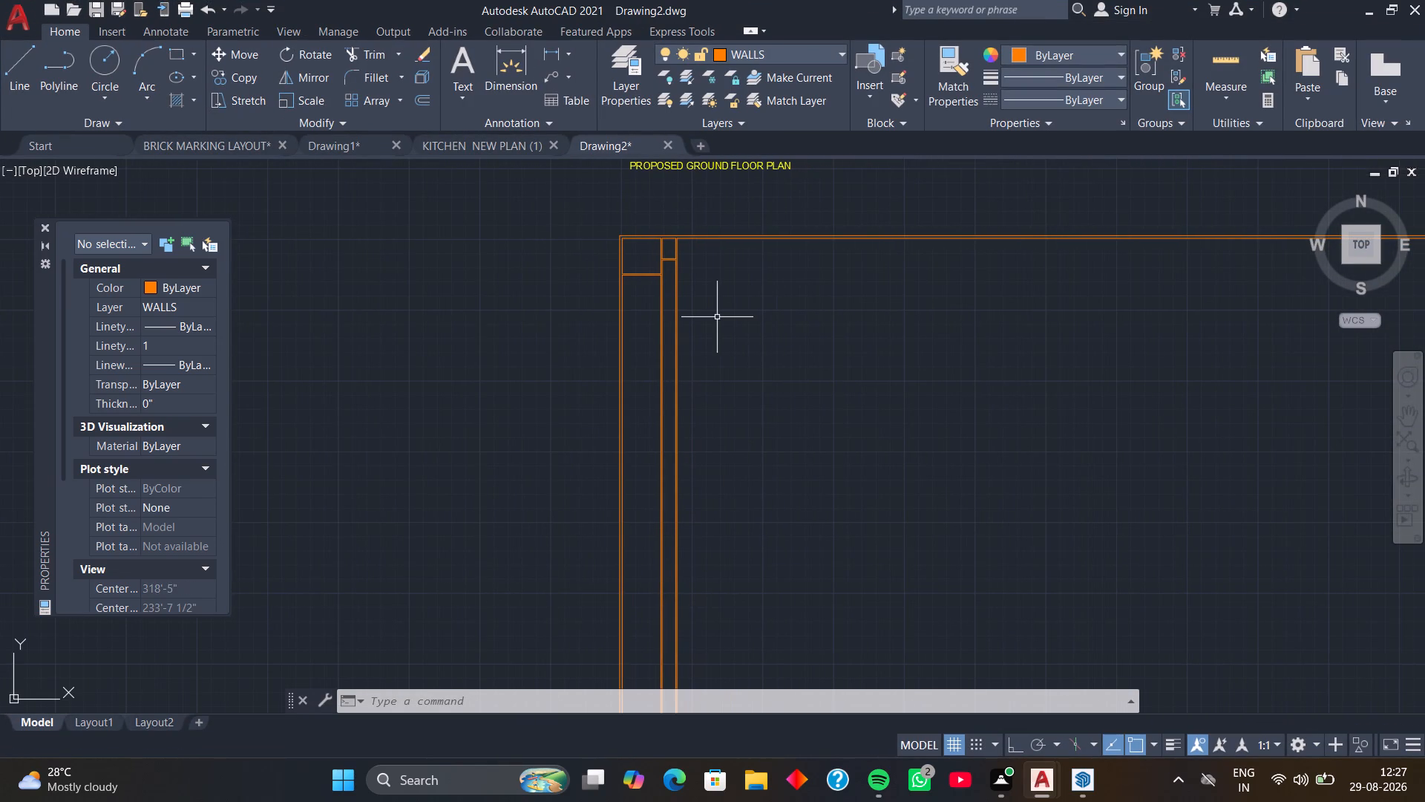
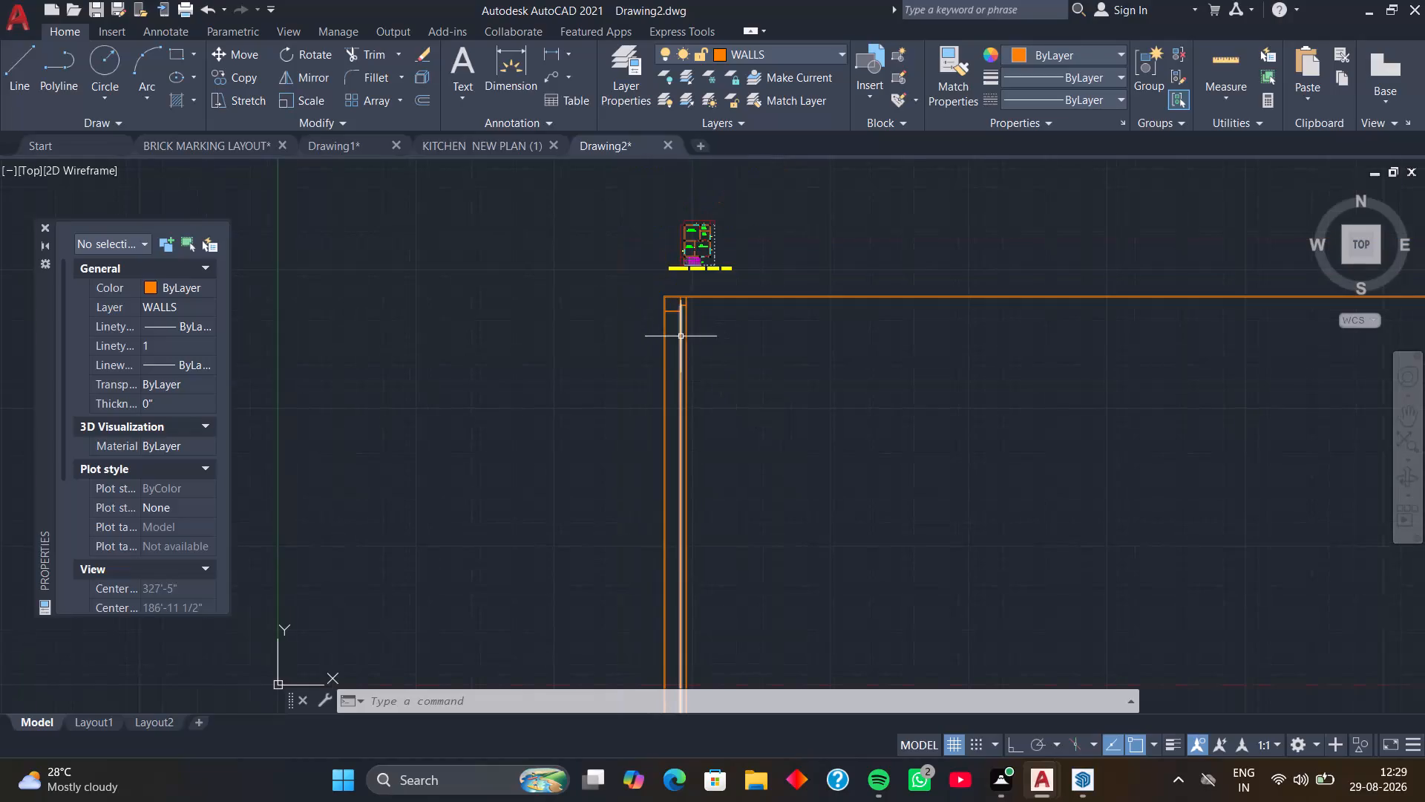
Switch to the BRICK MARKING LAYOUT drawing and look over its ground floor and first floor plans.
middle_click_drag(672, 334, 728, 324)
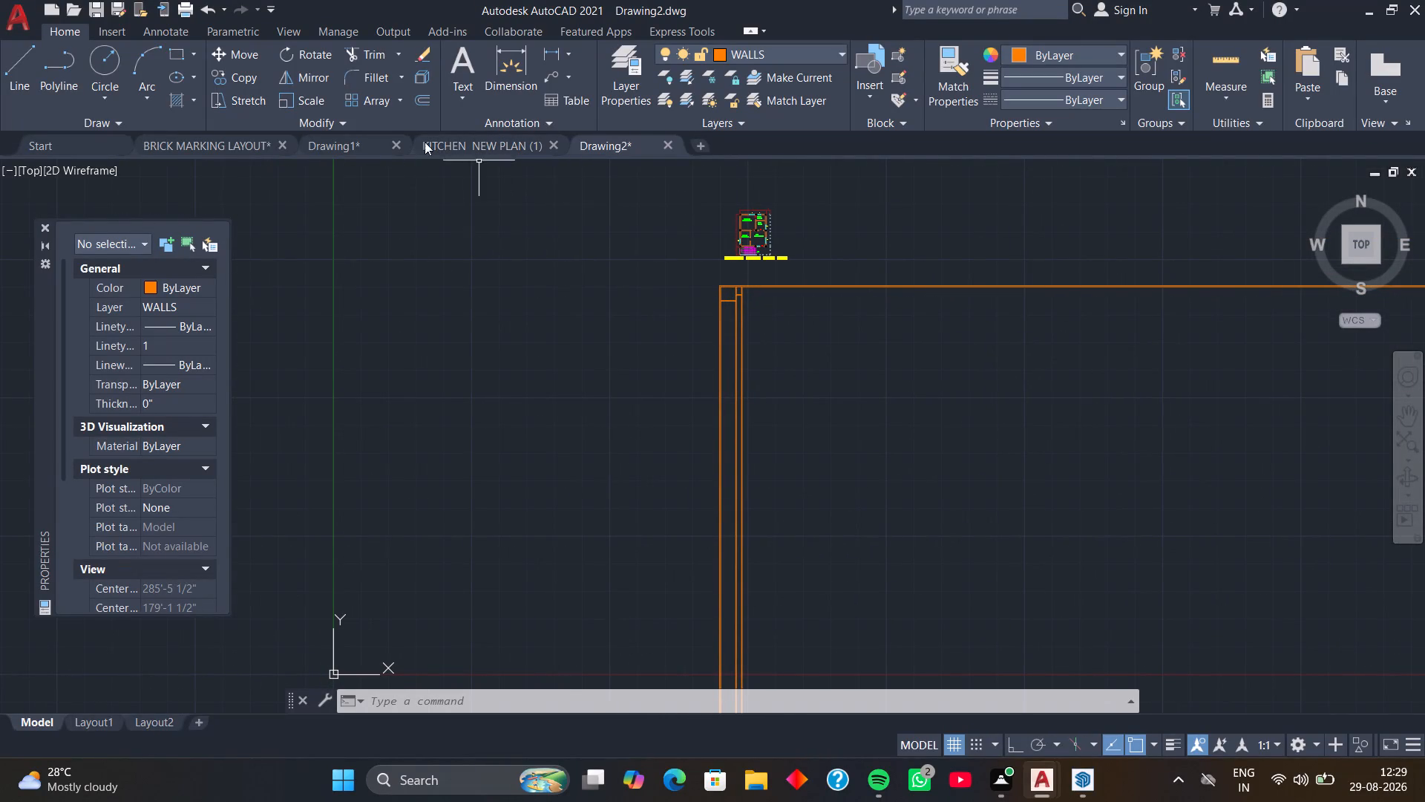
left_click(225, 143)
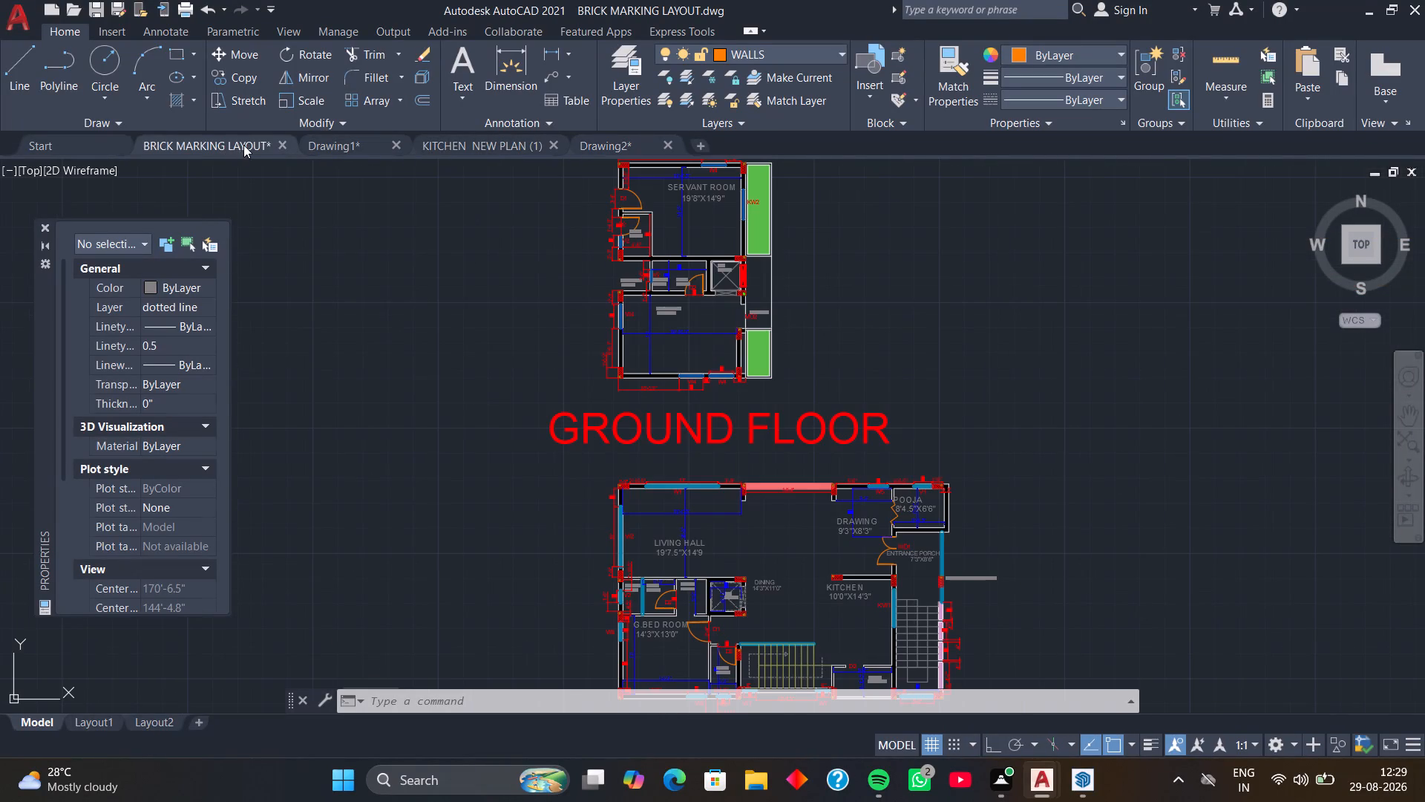
scroll(709, 294, "down", 1)
middle_click_drag(749, 298, 745, 233)
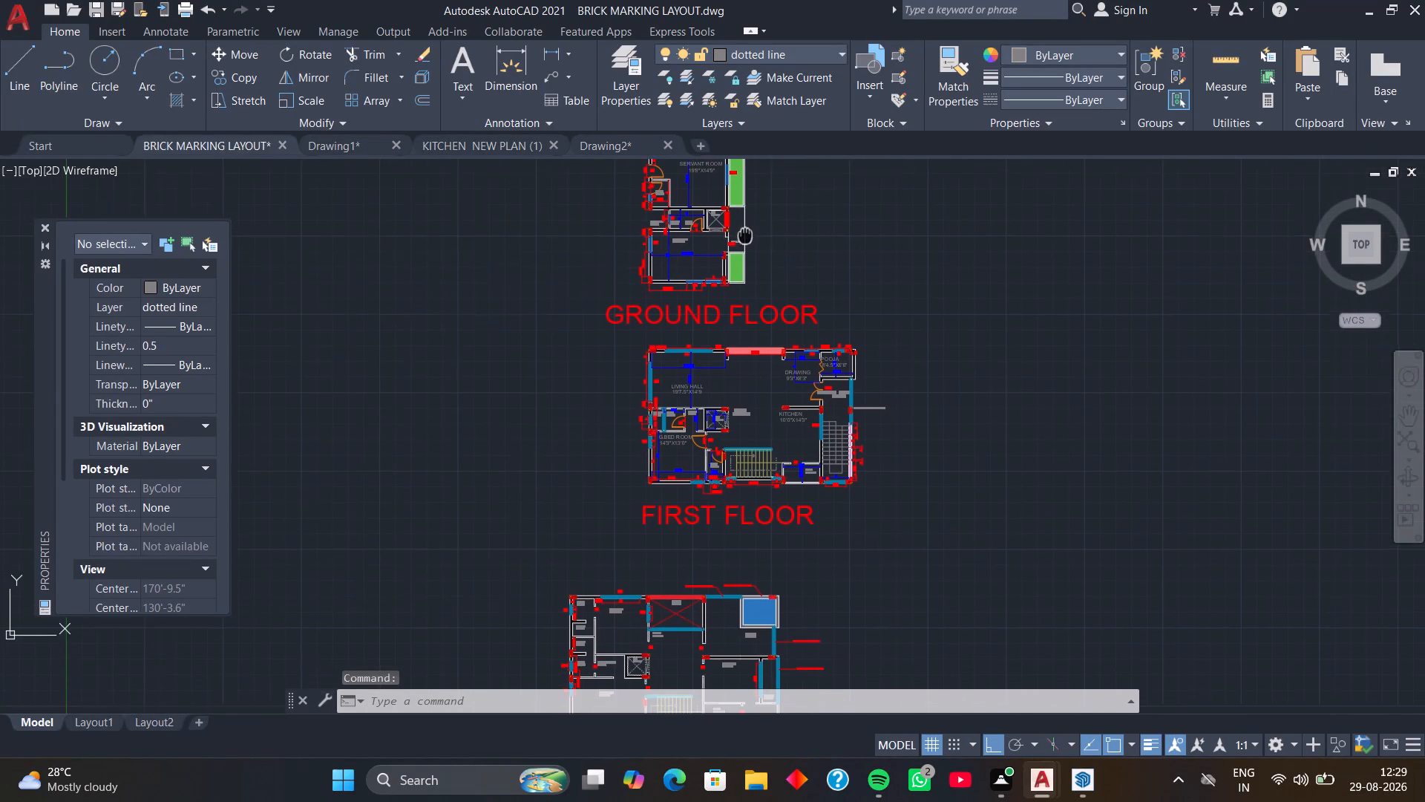
middle_click_drag(745, 233, 744, 227)
middle_click_drag(770, 218, 655, 269)
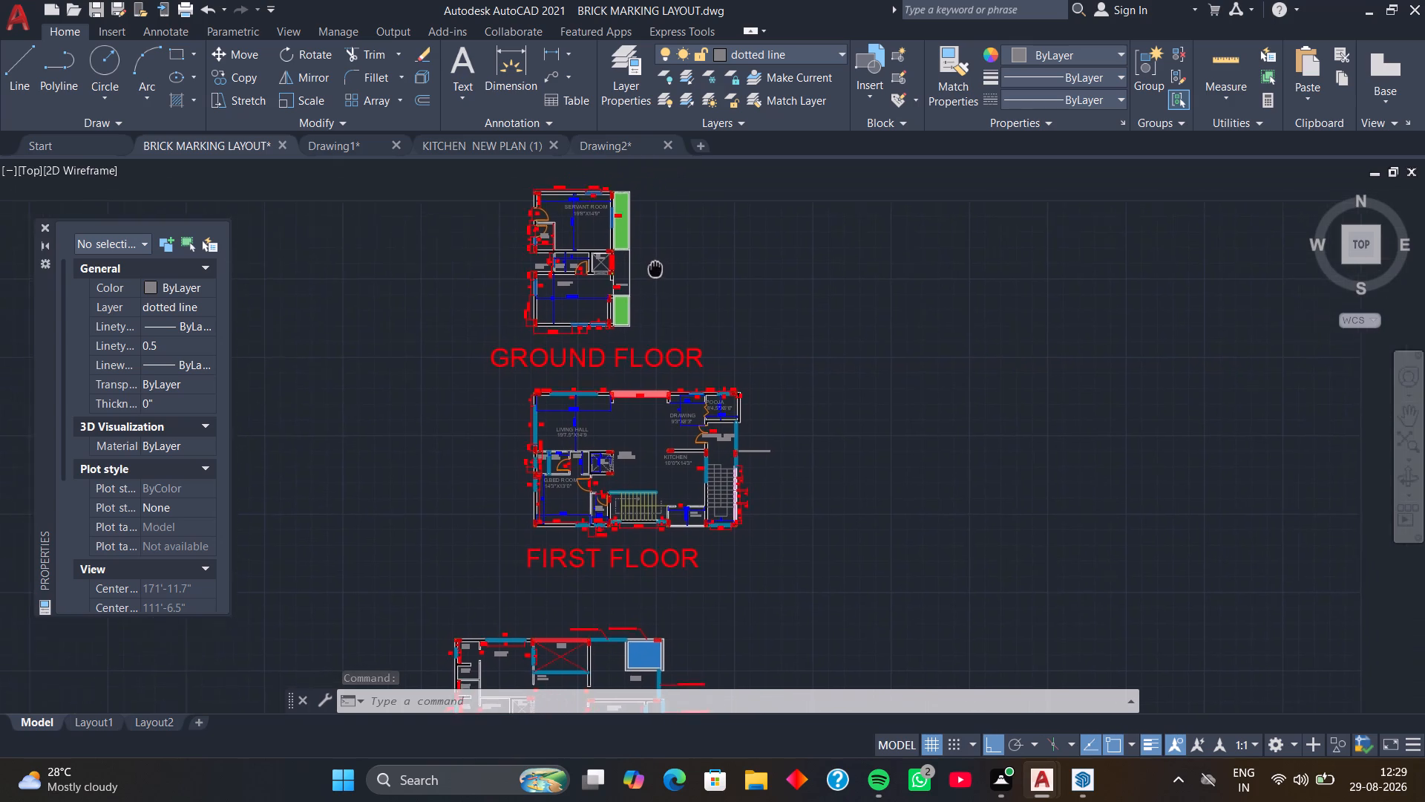
middle_click_drag(655, 269, 645, 274)
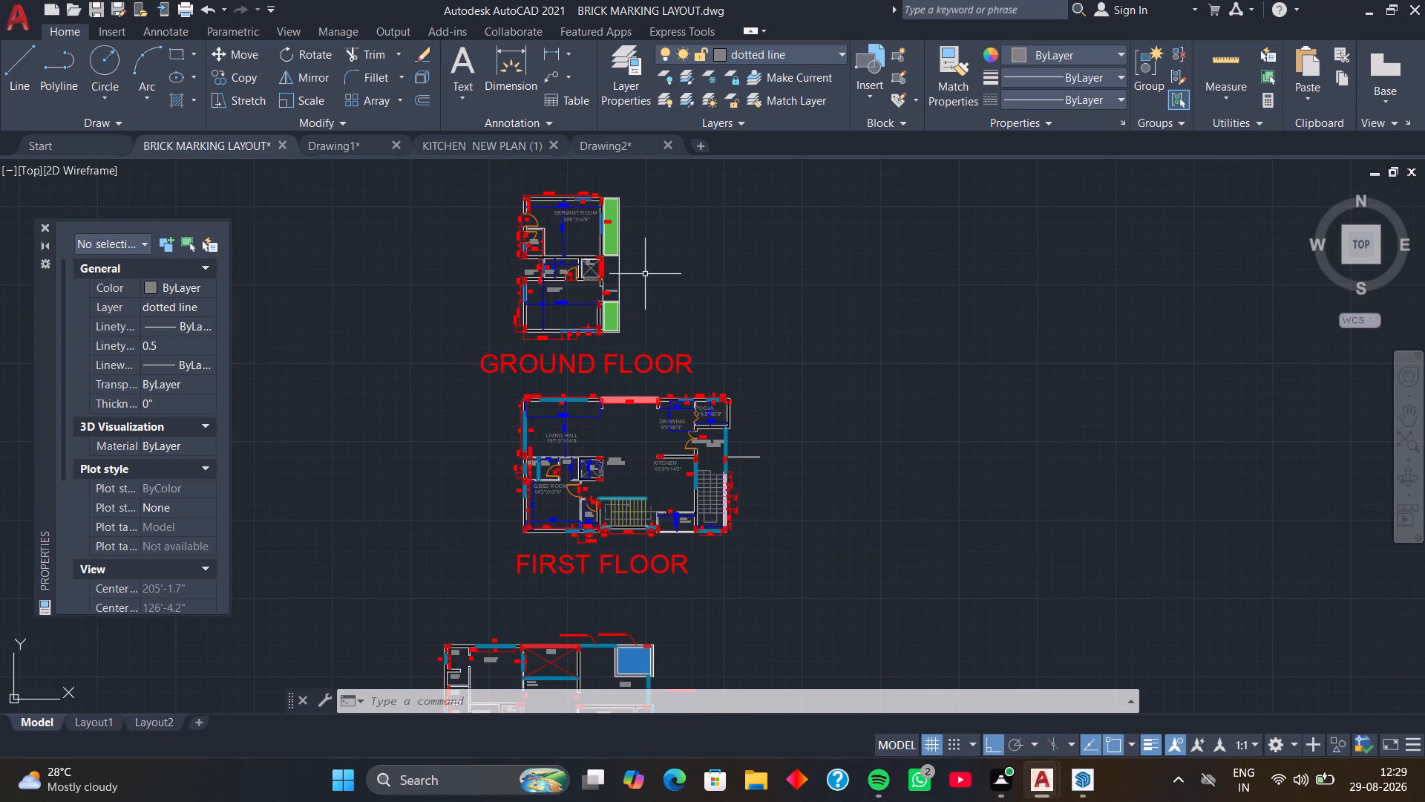
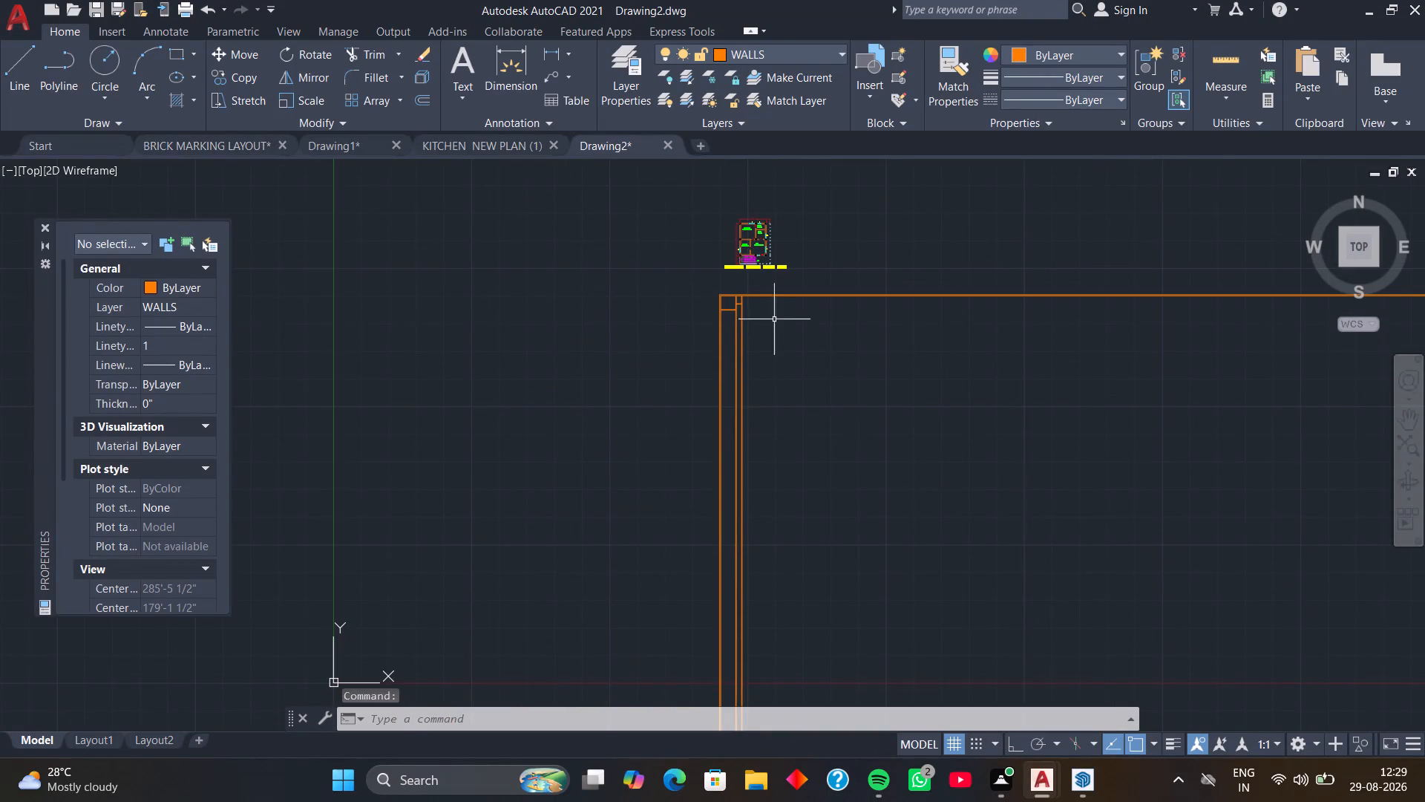
Offset the narrow central bay's right wall line 12'6.5" outward, and offset that copy another 9" to form the right outer wall.
middle_click_drag(758, 319, 712, 277)
scroll(707, 277, "up", 4)
middle_click_drag(658, 235, 709, 402)
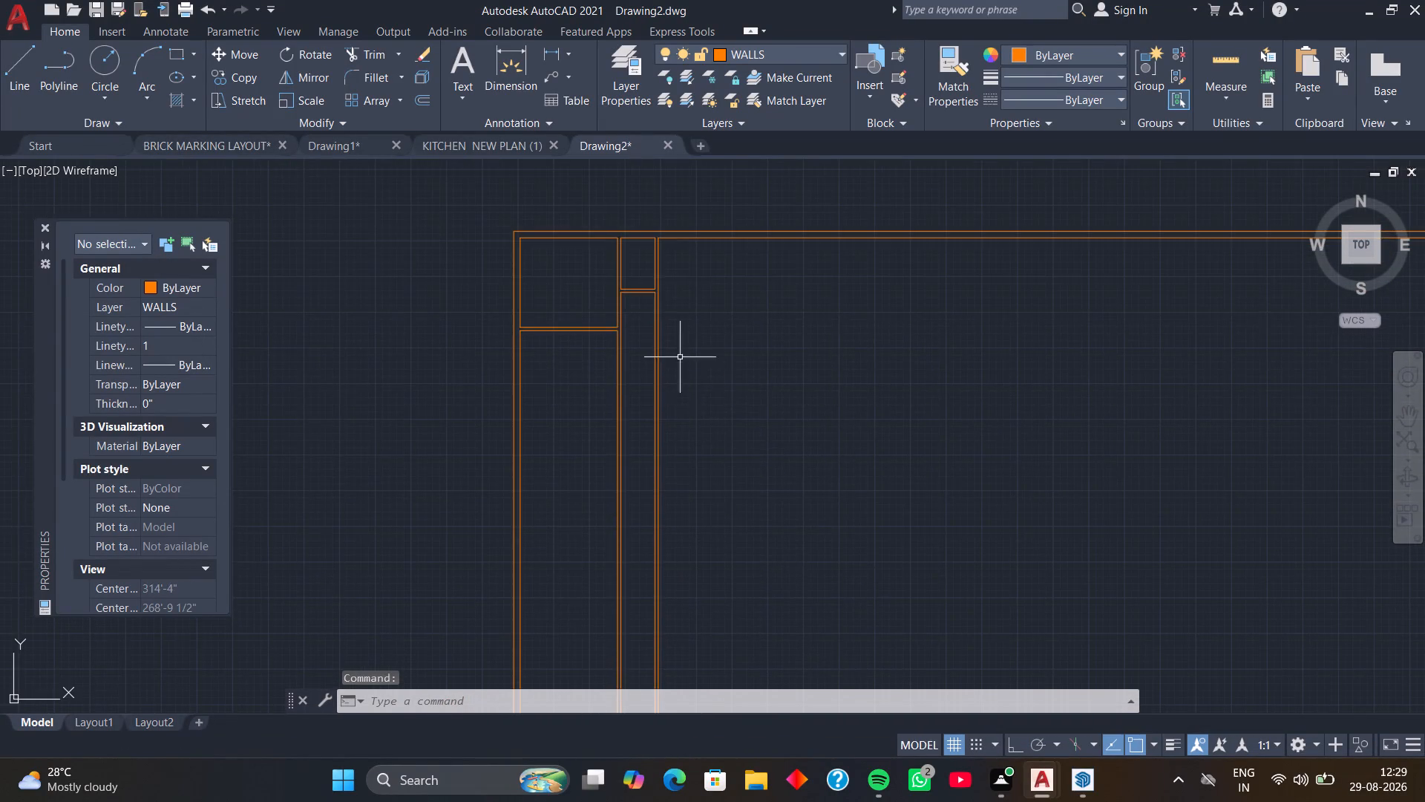
middle_click_drag(668, 276, 637, 369)
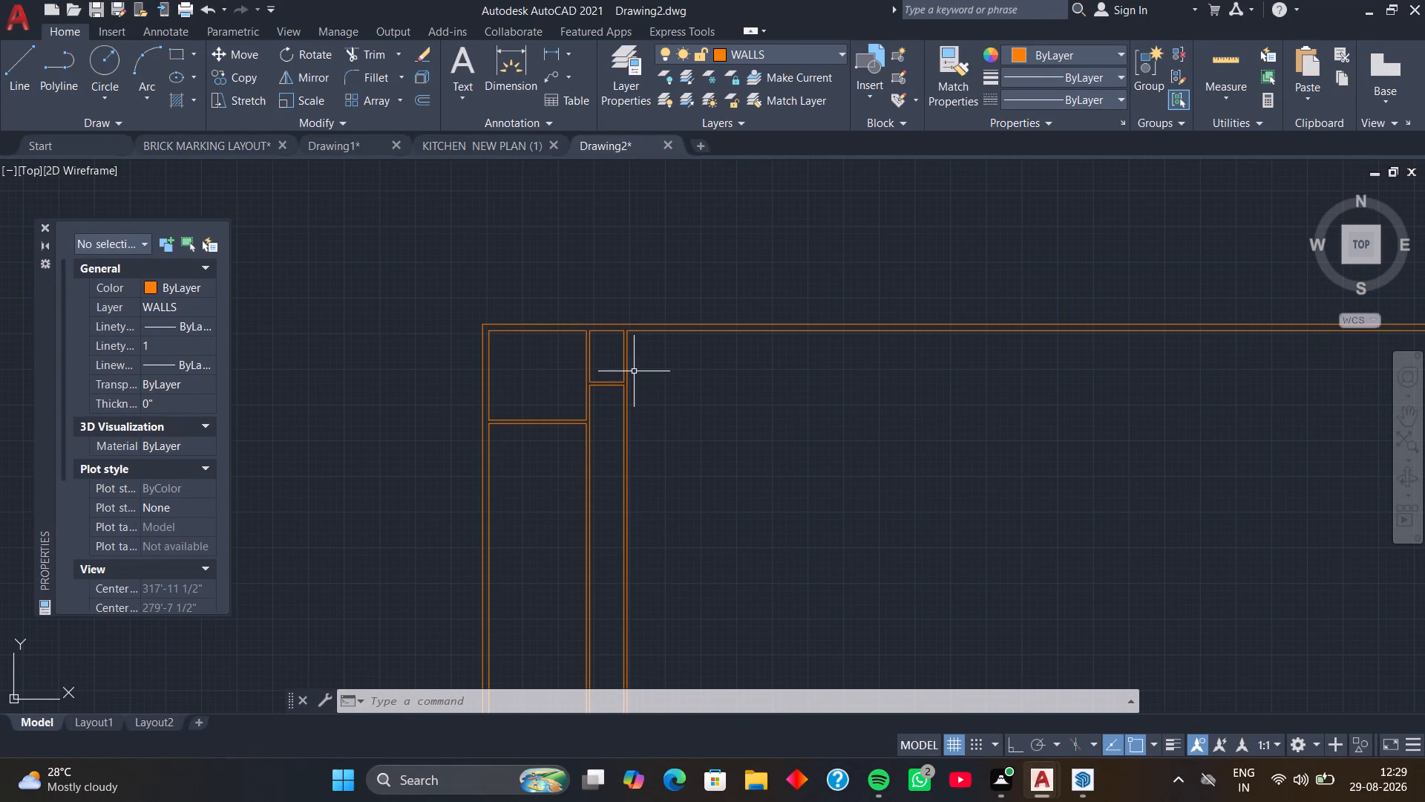
type("O")
key("space")
key("space")
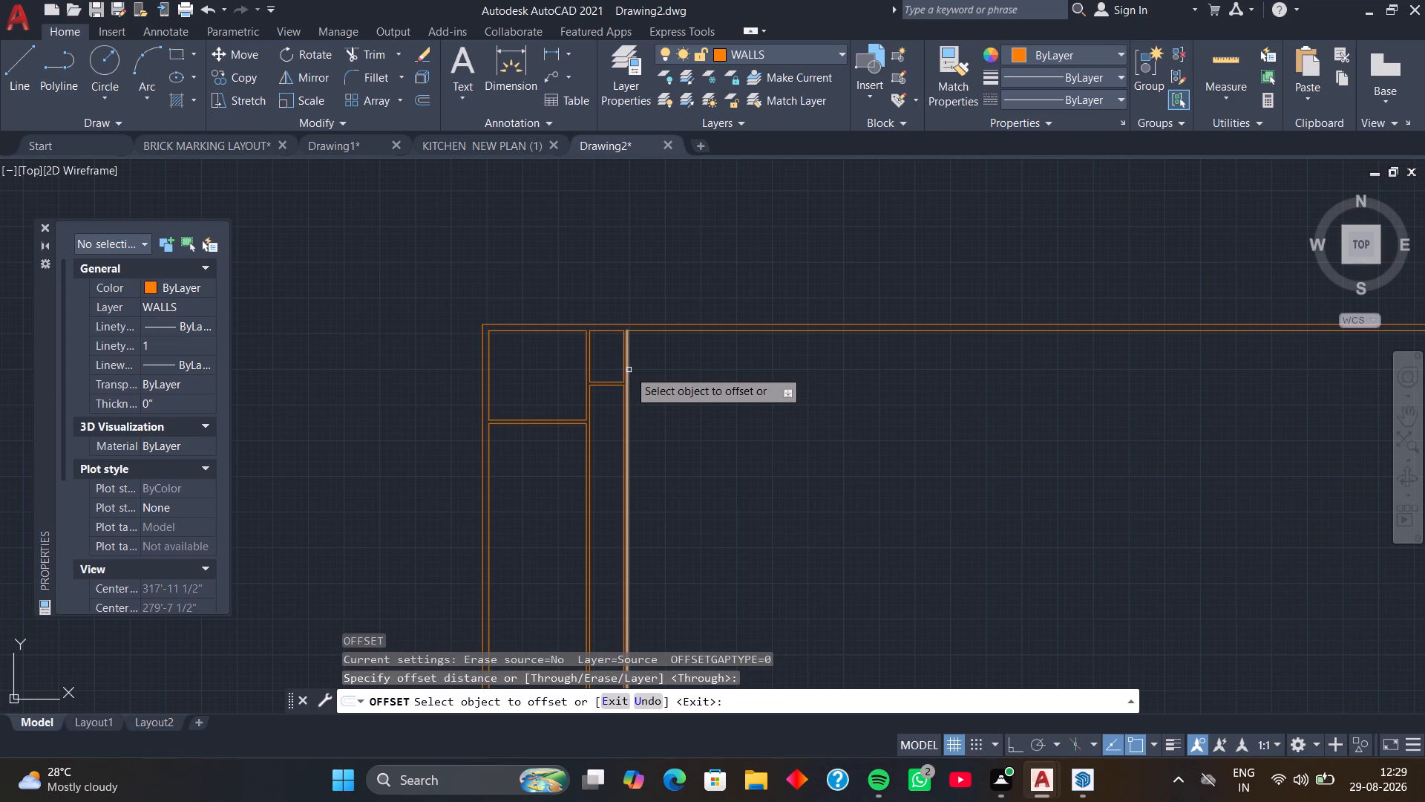
left_click(629, 370)
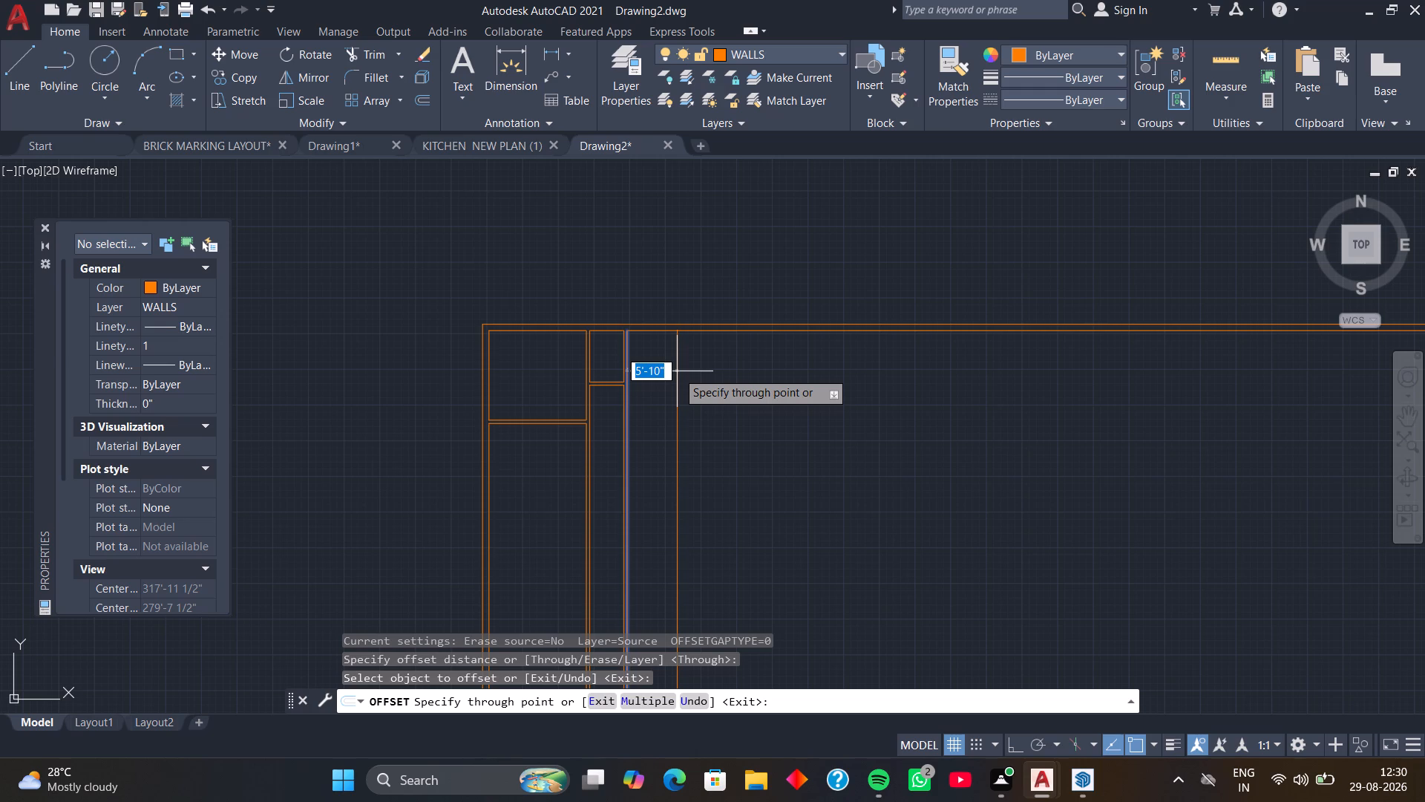
type("12'")
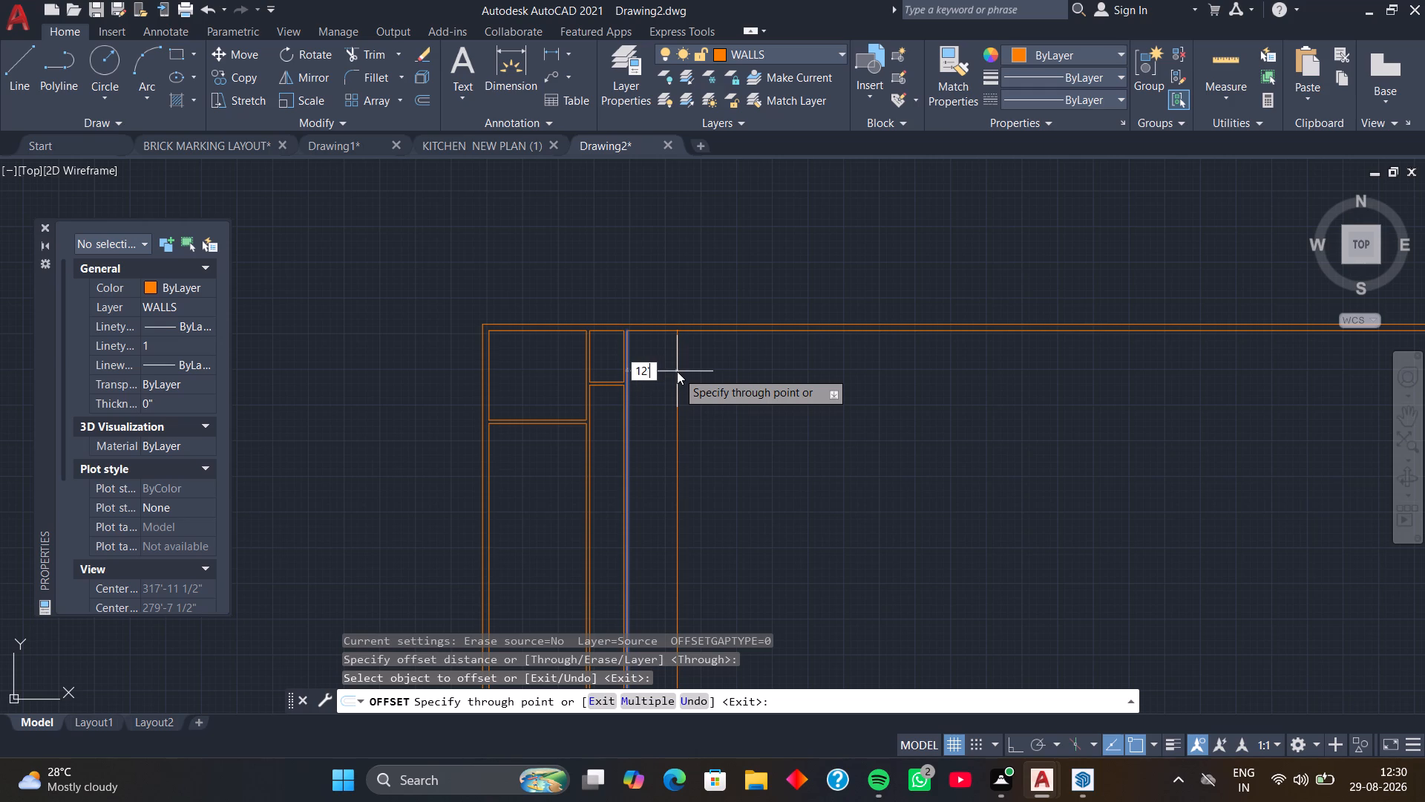
type("6.5")
key("Return")
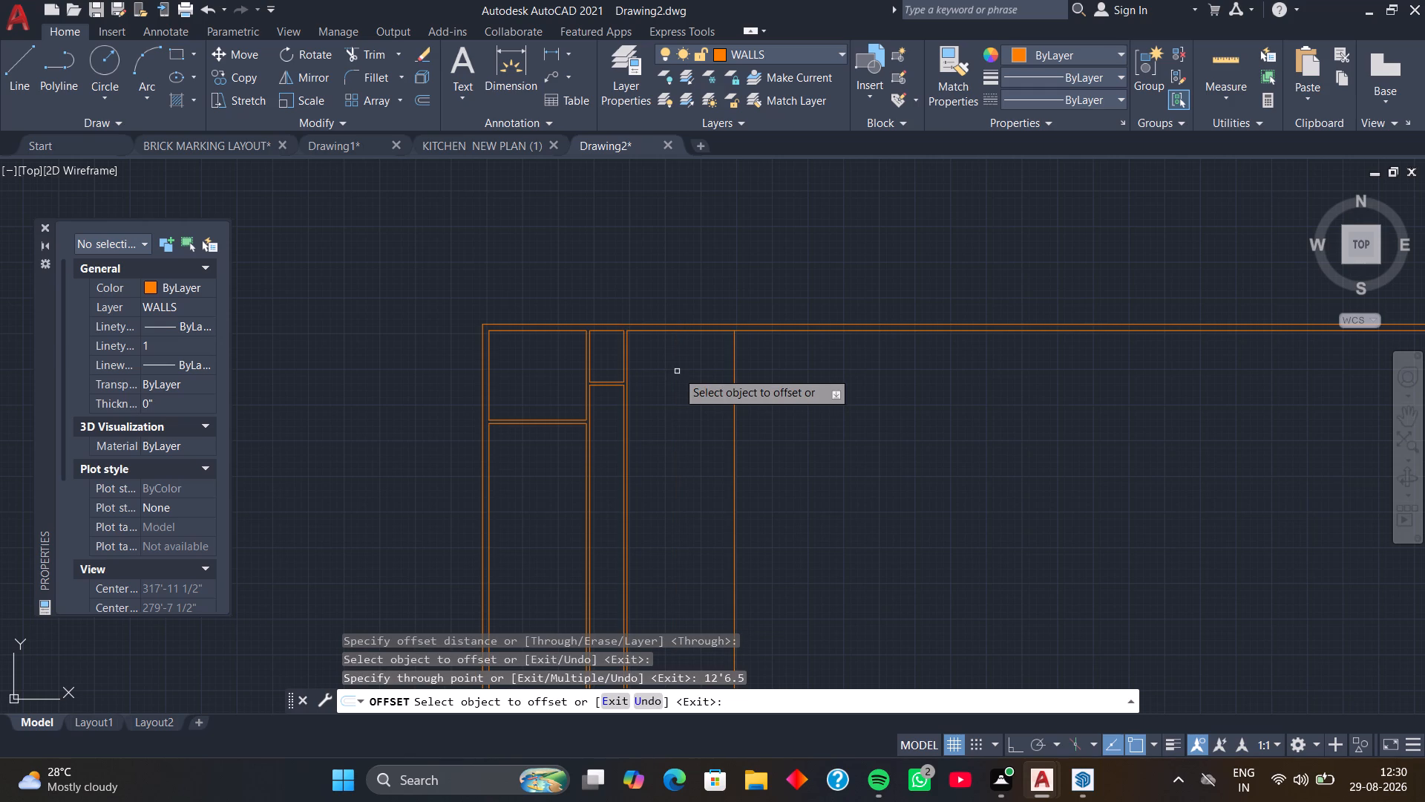
left_click(736, 371)
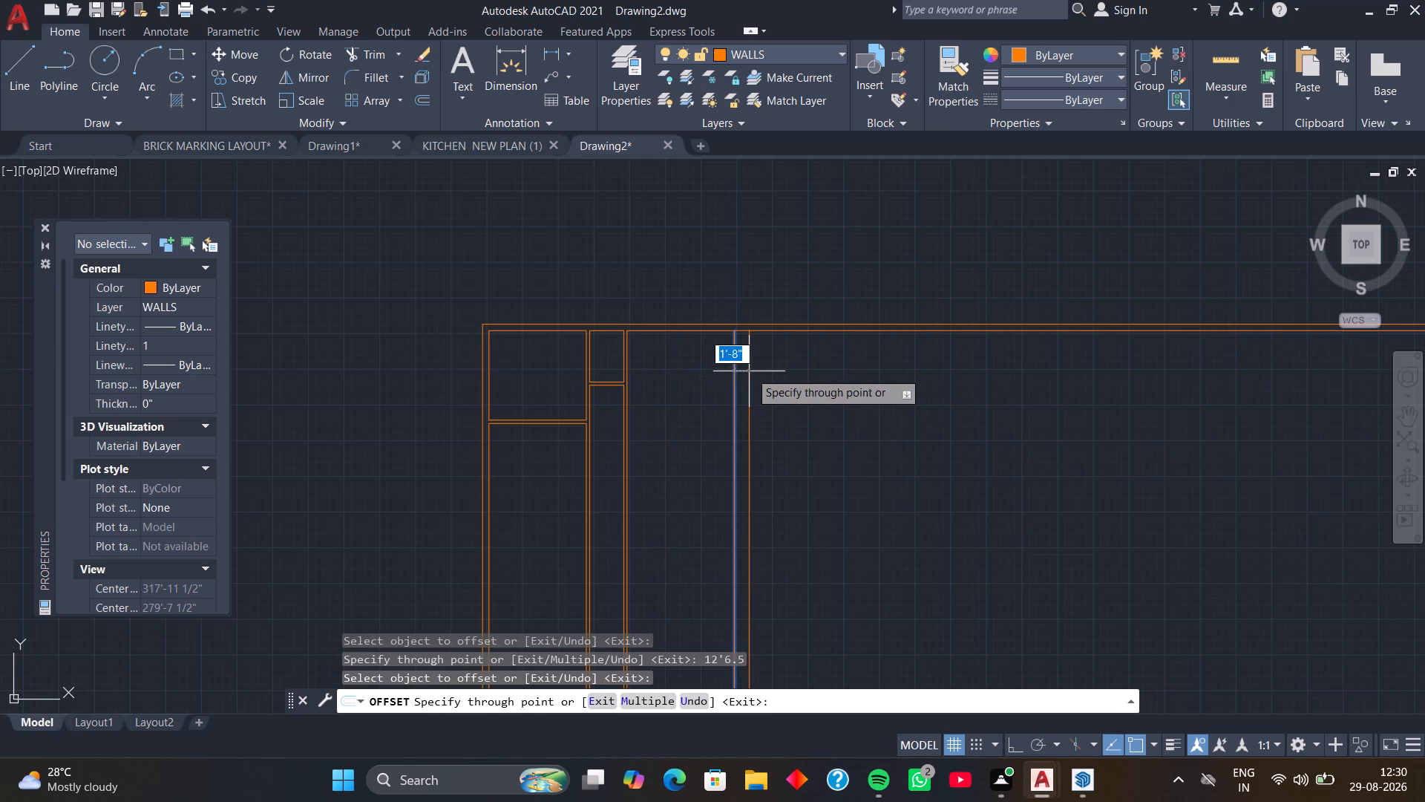
key("9")
key("Return")
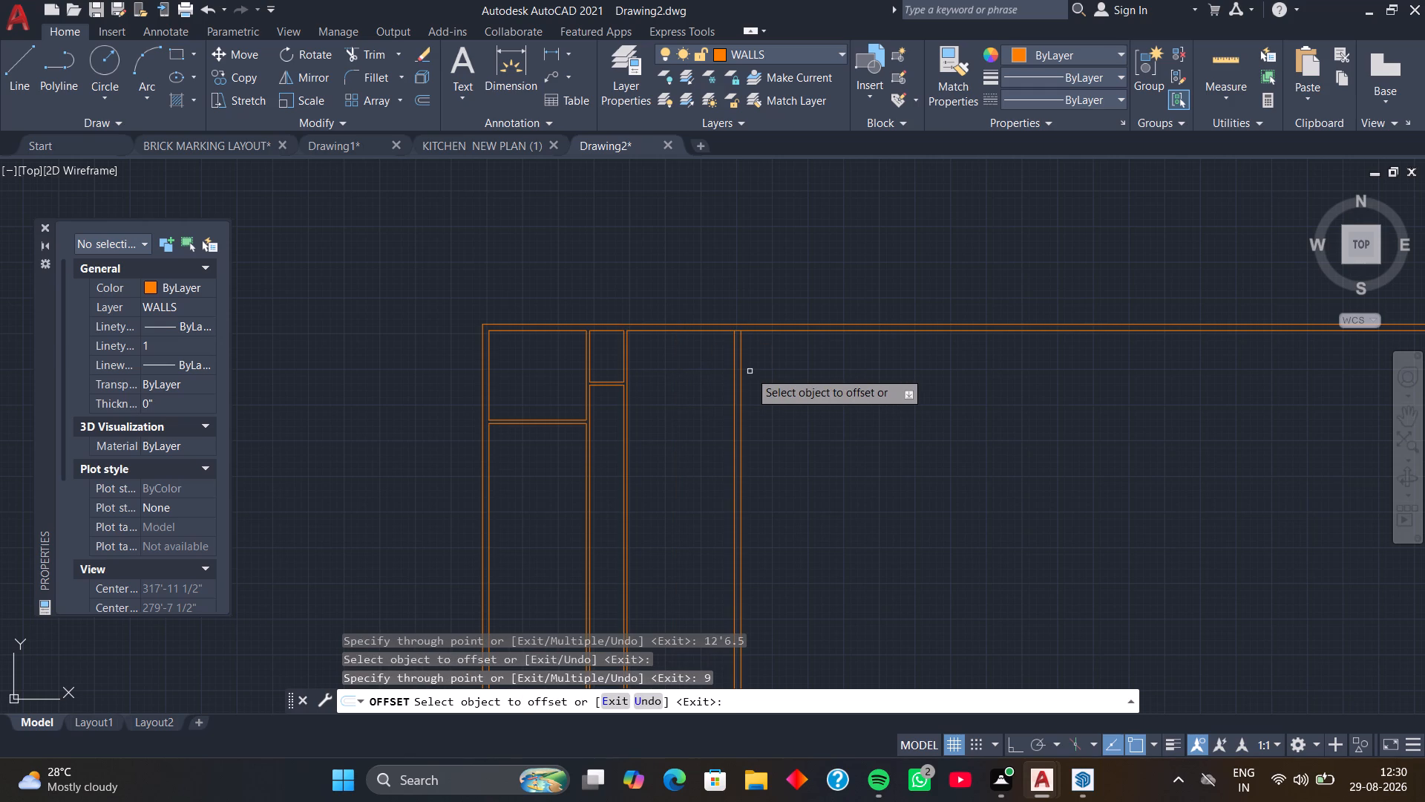
key("space")
Extend the right outer wall's outer line to the top wall's outer face and trim the excess top wall lines to form the corner.
type("EX")
key("space")
left_click(740, 369)
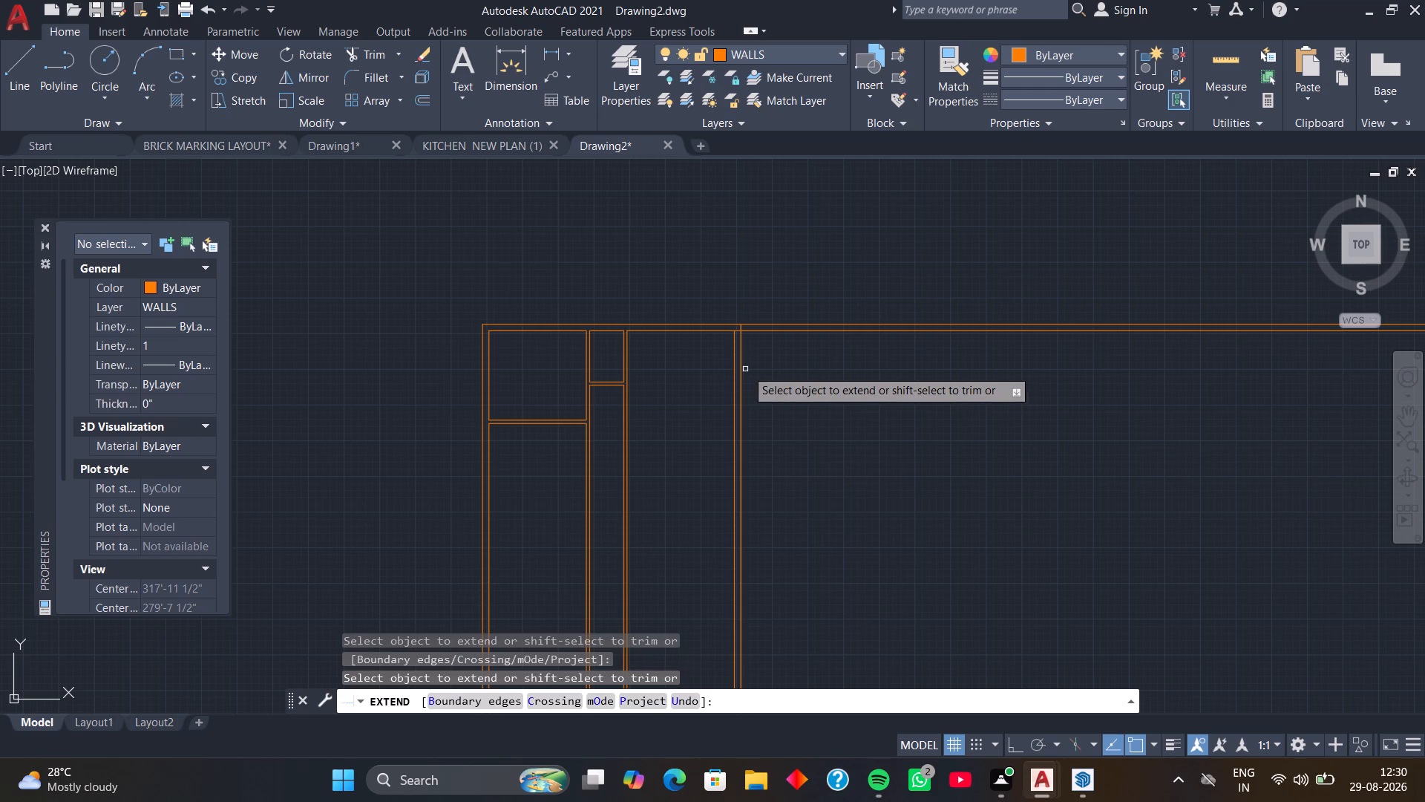
key("space")
type("TR")
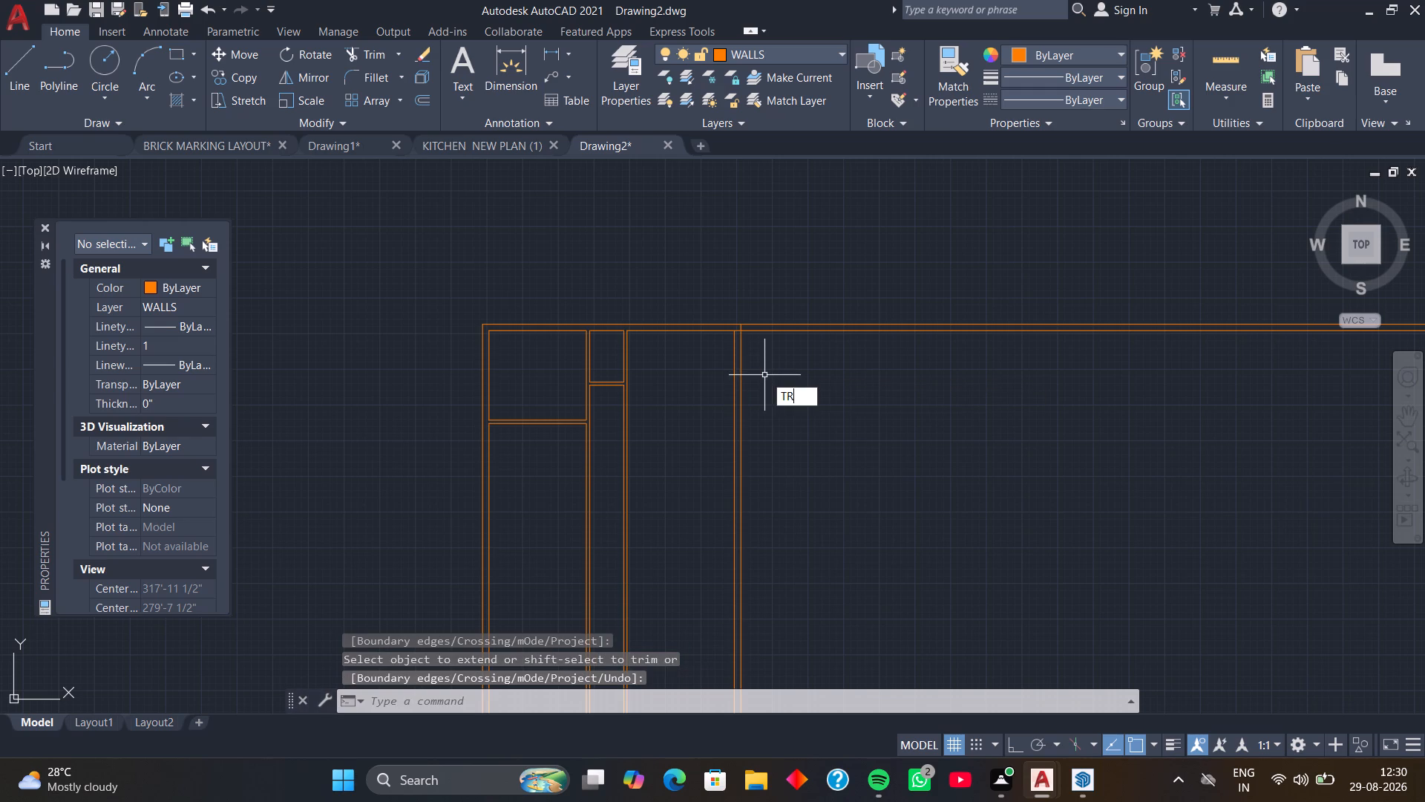
key("space")
left_click_drag(778, 313, 783, 364)
scroll(747, 316, "up", 3)
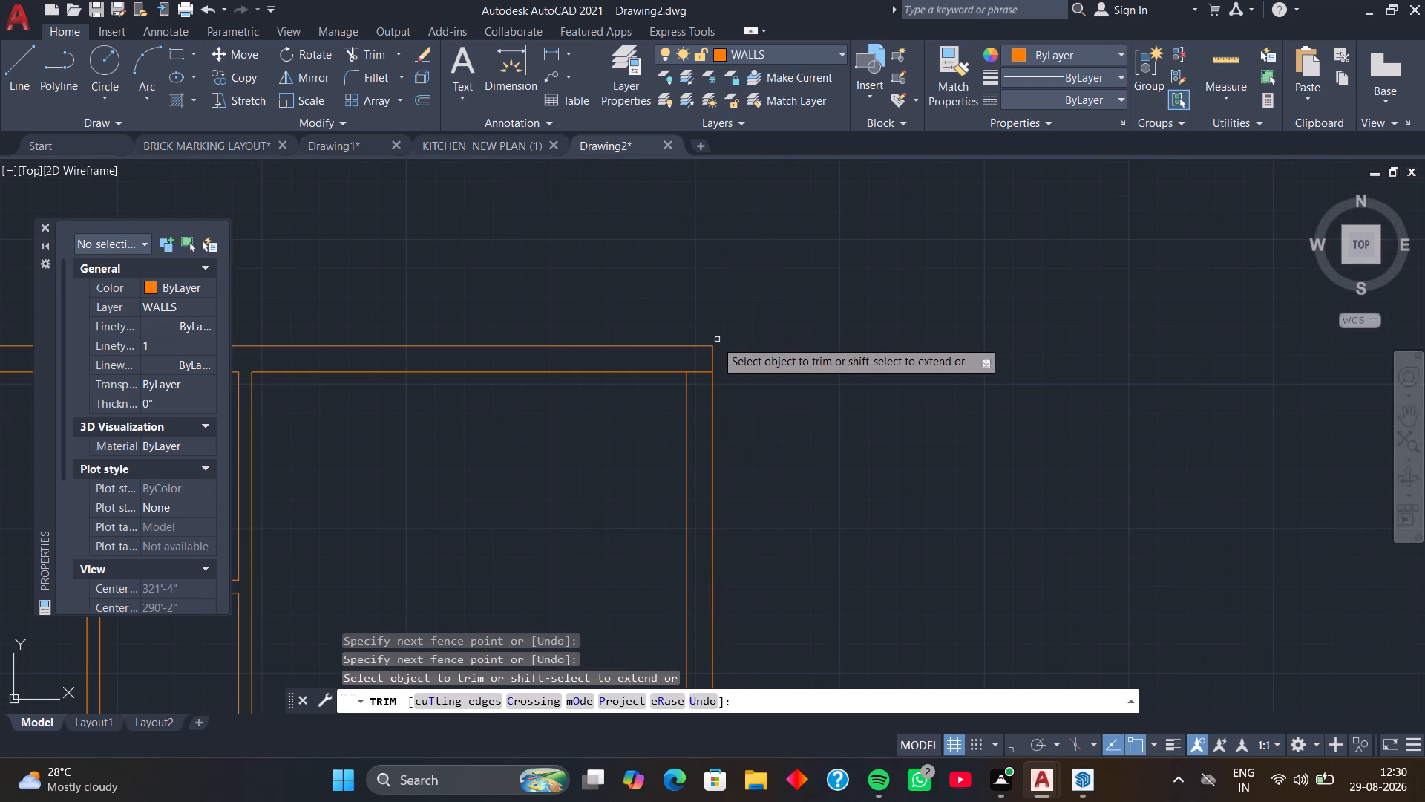
left_click(701, 373)
key("space")
scroll(742, 371, "down", 3)
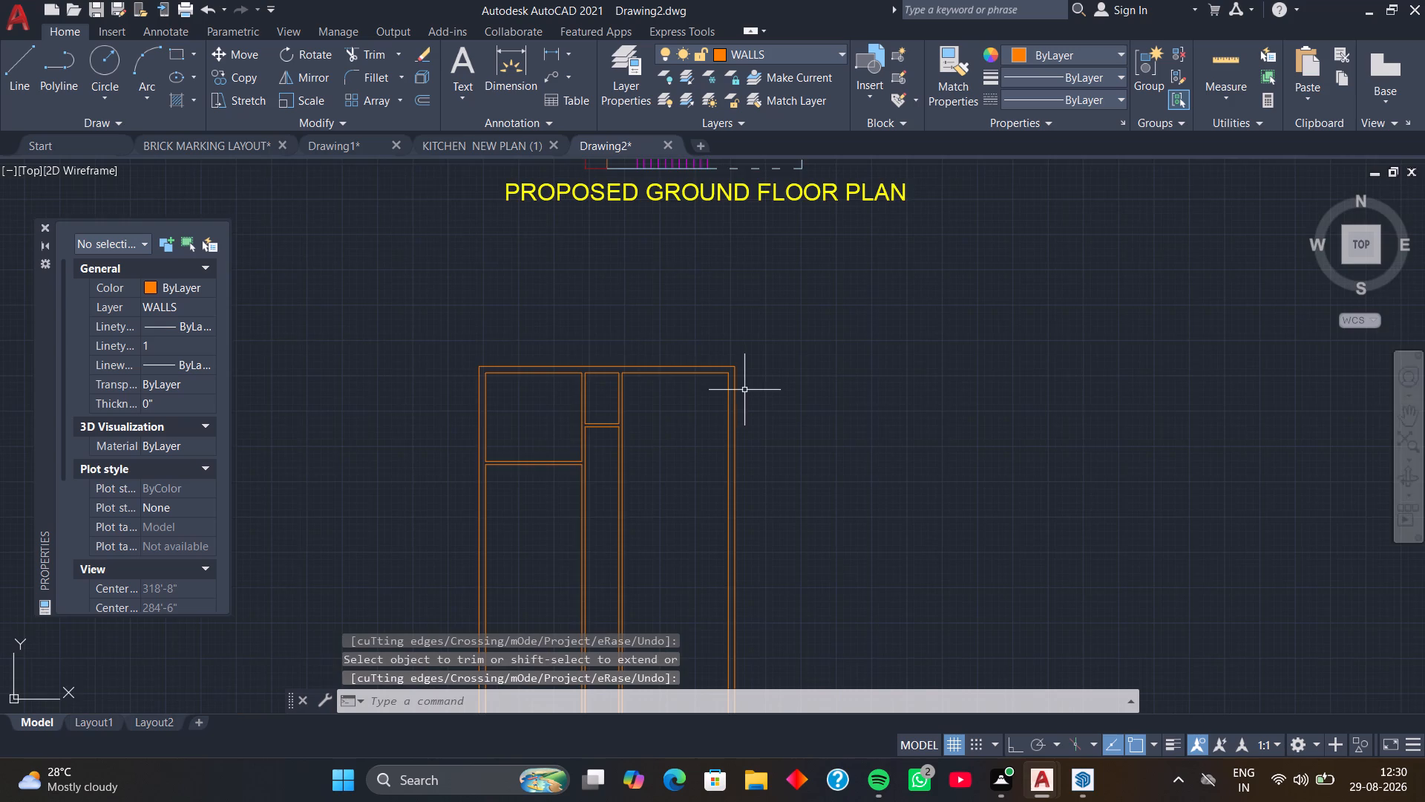
Offset the top-right room's upper inner wall line 10'5.5" down, and offset that copy another 4.5" to form the room's bottom partition.
middle_click_drag(745, 390, 779, 313)
middle_click_drag(716, 351, 755, 337)
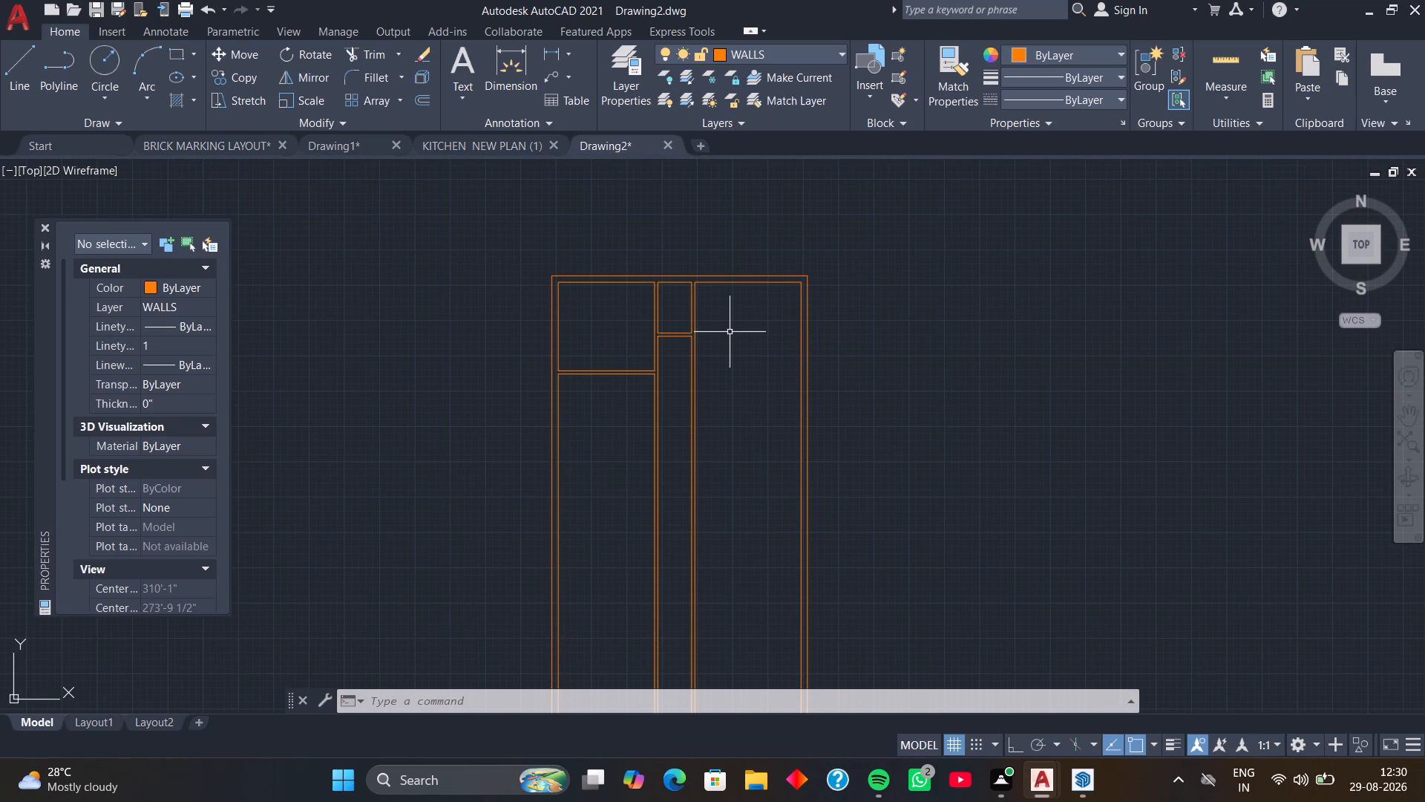
middle_click_drag(730, 332, 745, 334)
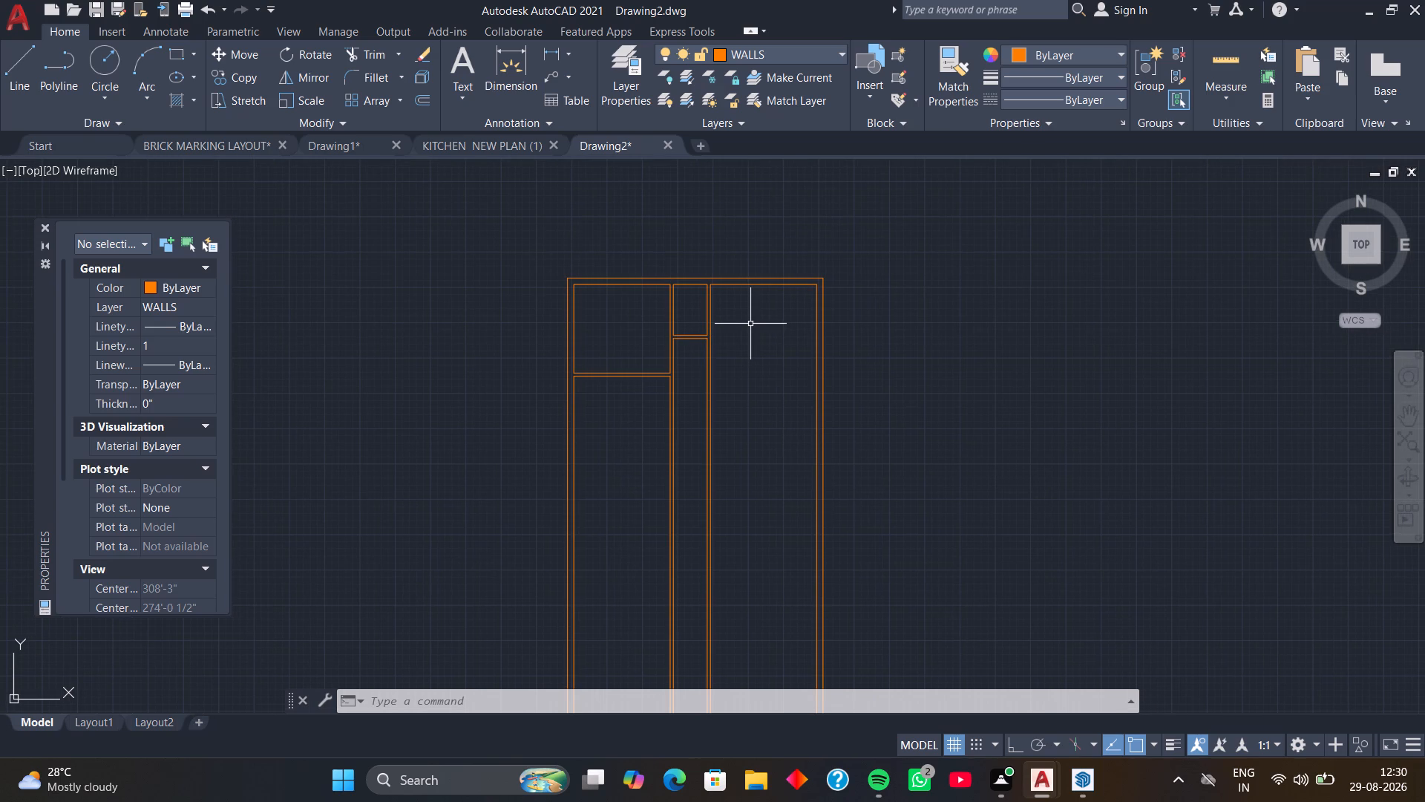
type("O")
key("space")
key("space")
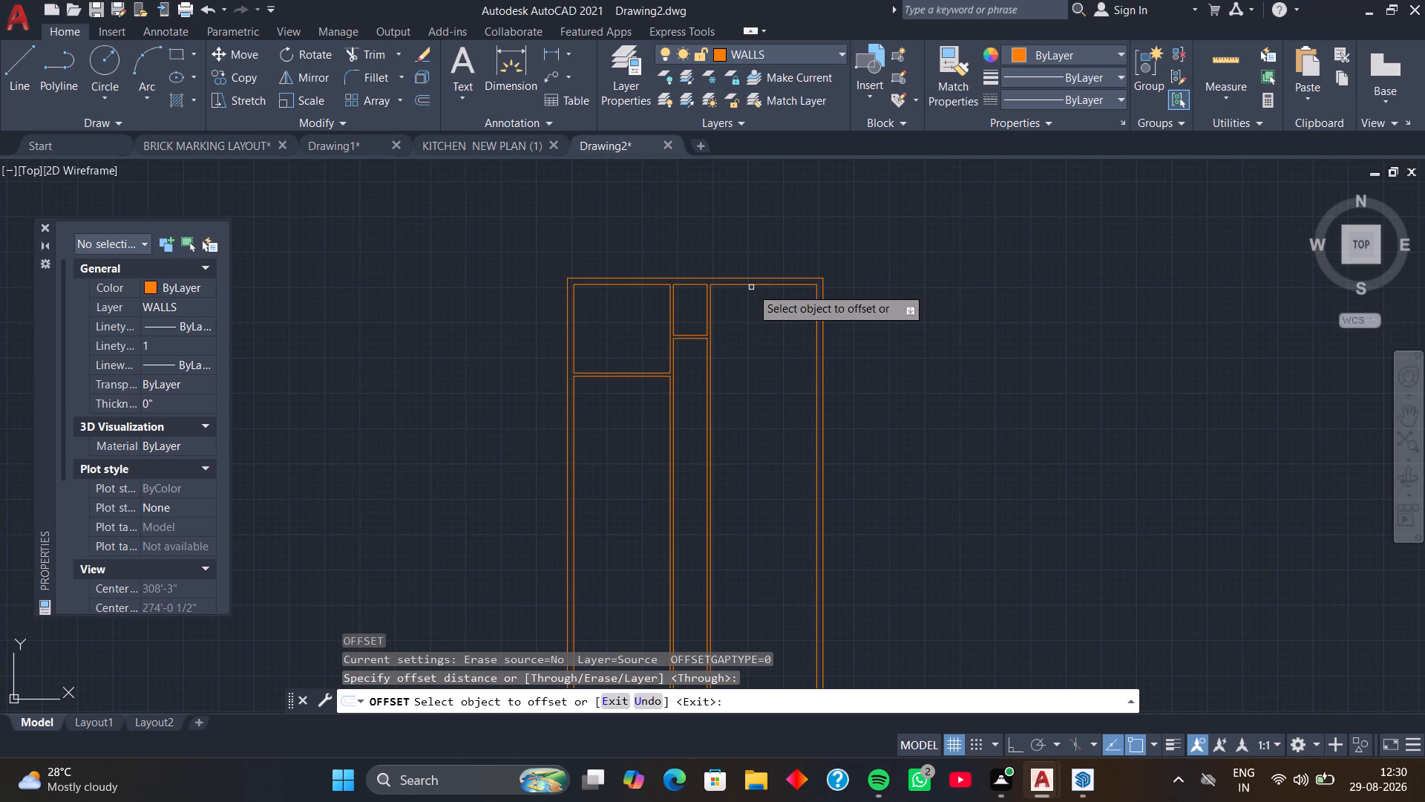
left_click(753, 285)
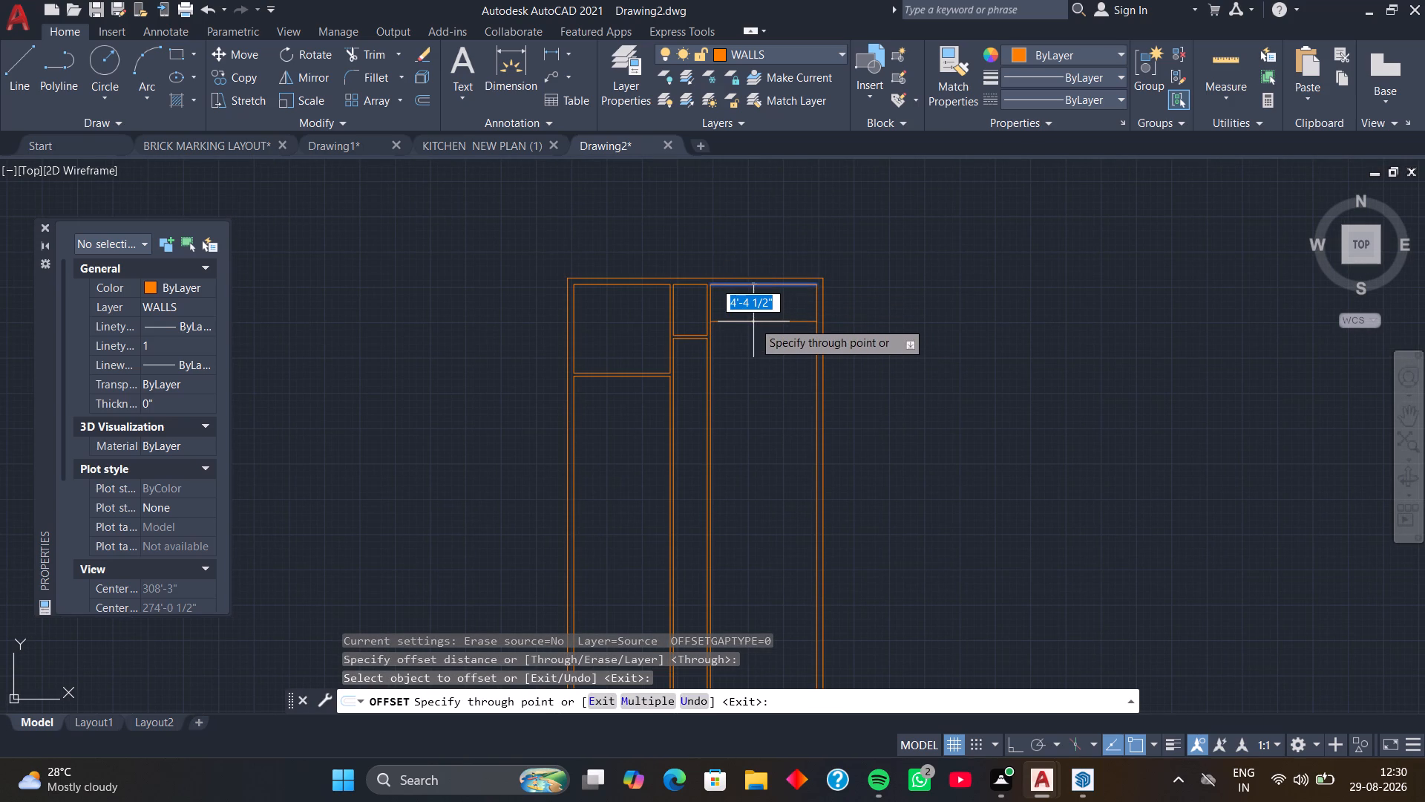
type("10'5.5")
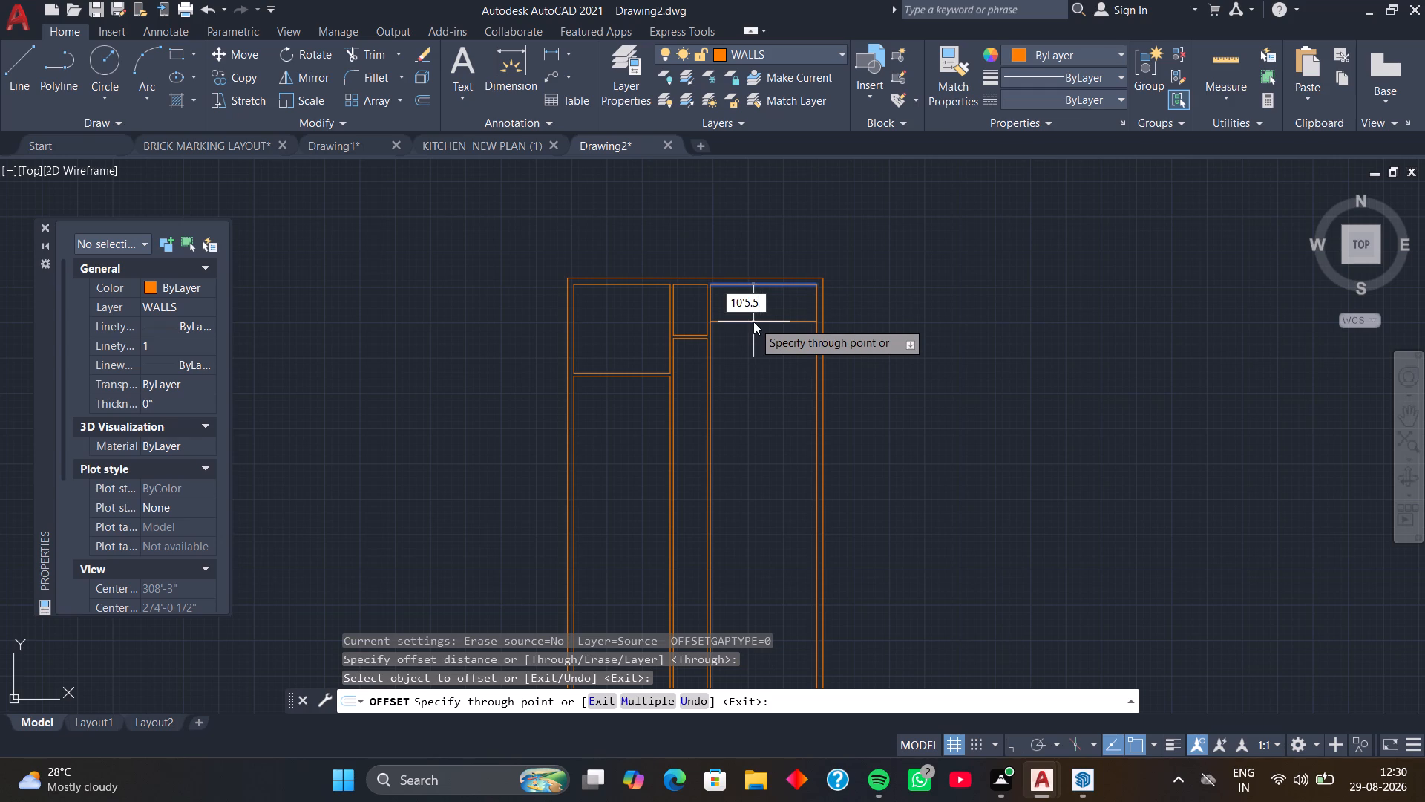
key("Return")
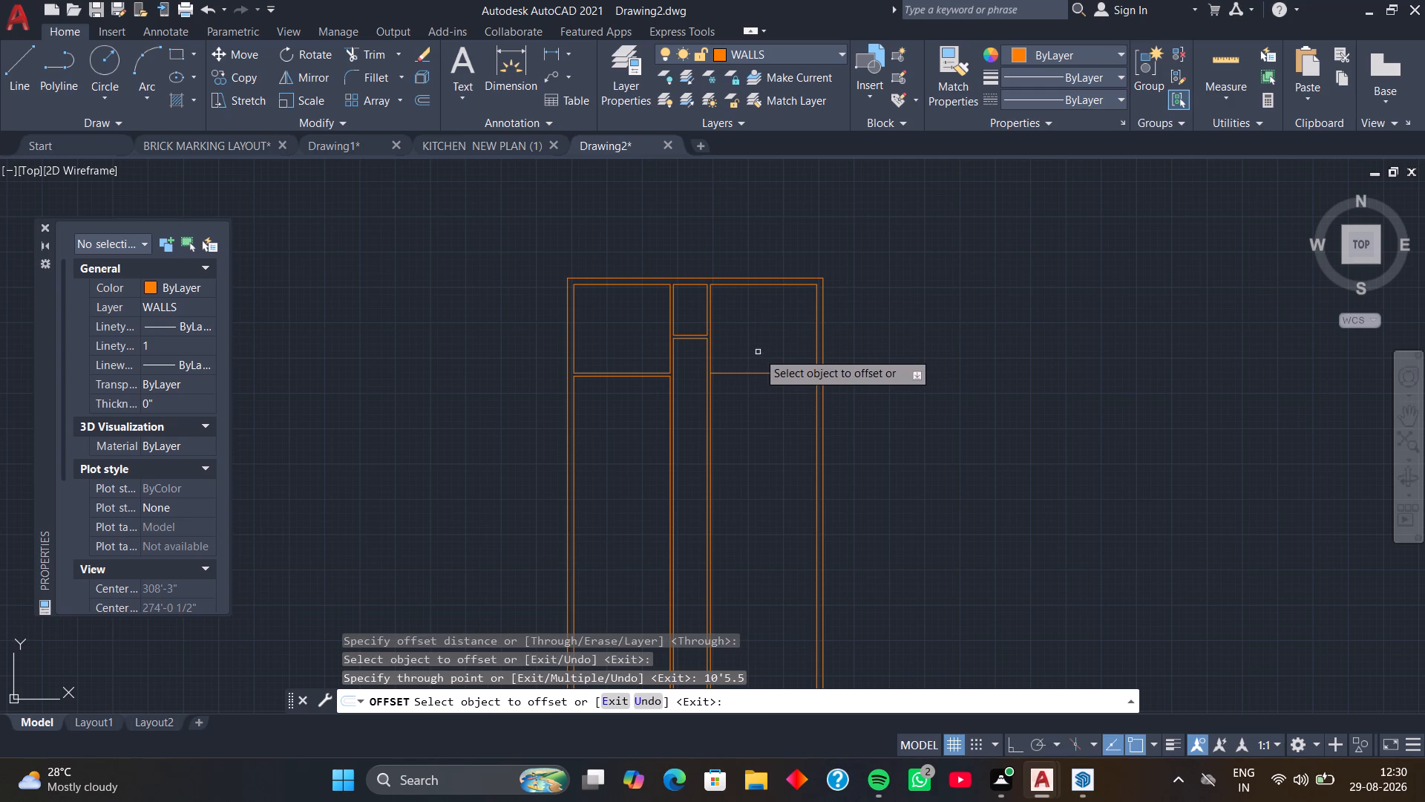
left_click(757, 374)
type("4.5")
key("Return")
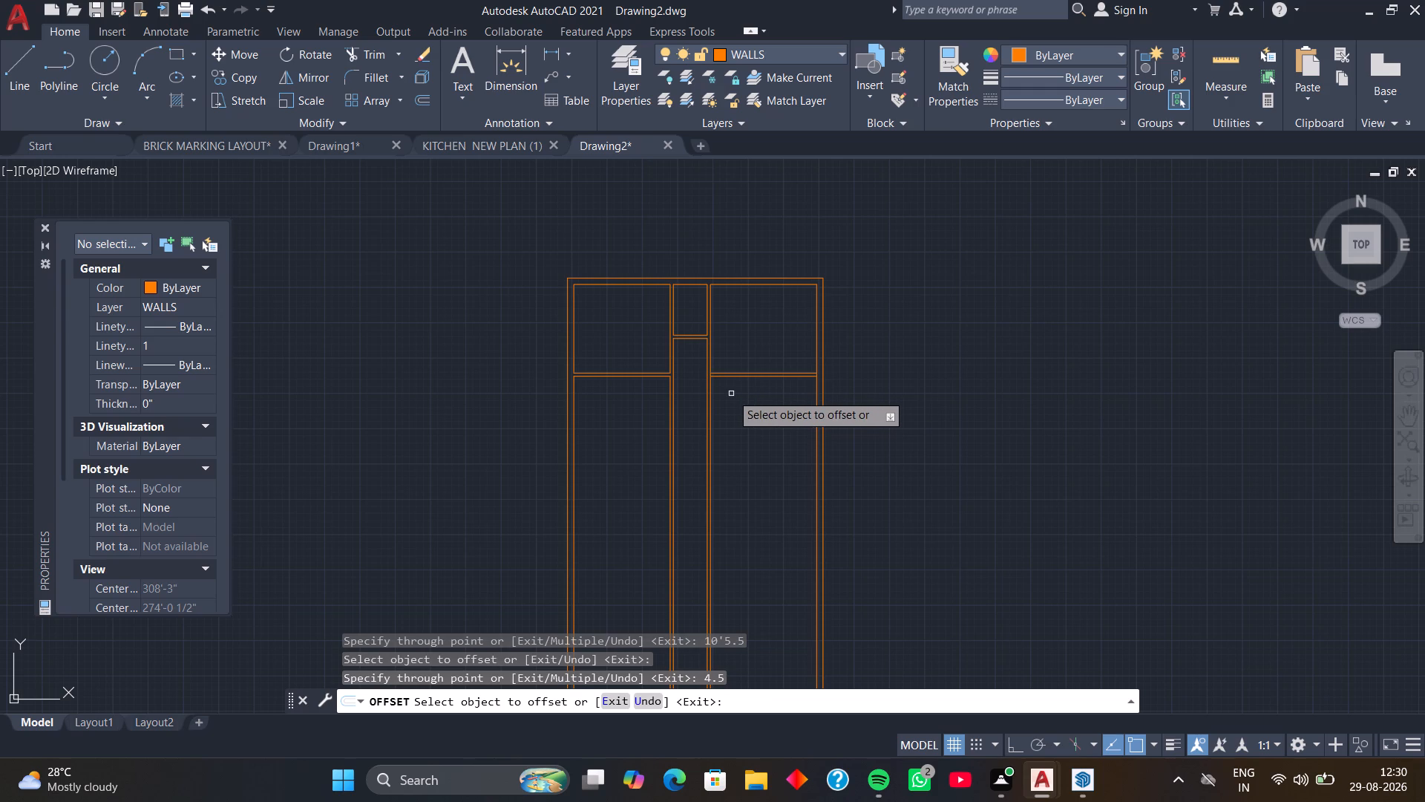
middle_click_drag(731, 394, 767, 393)
key("space")
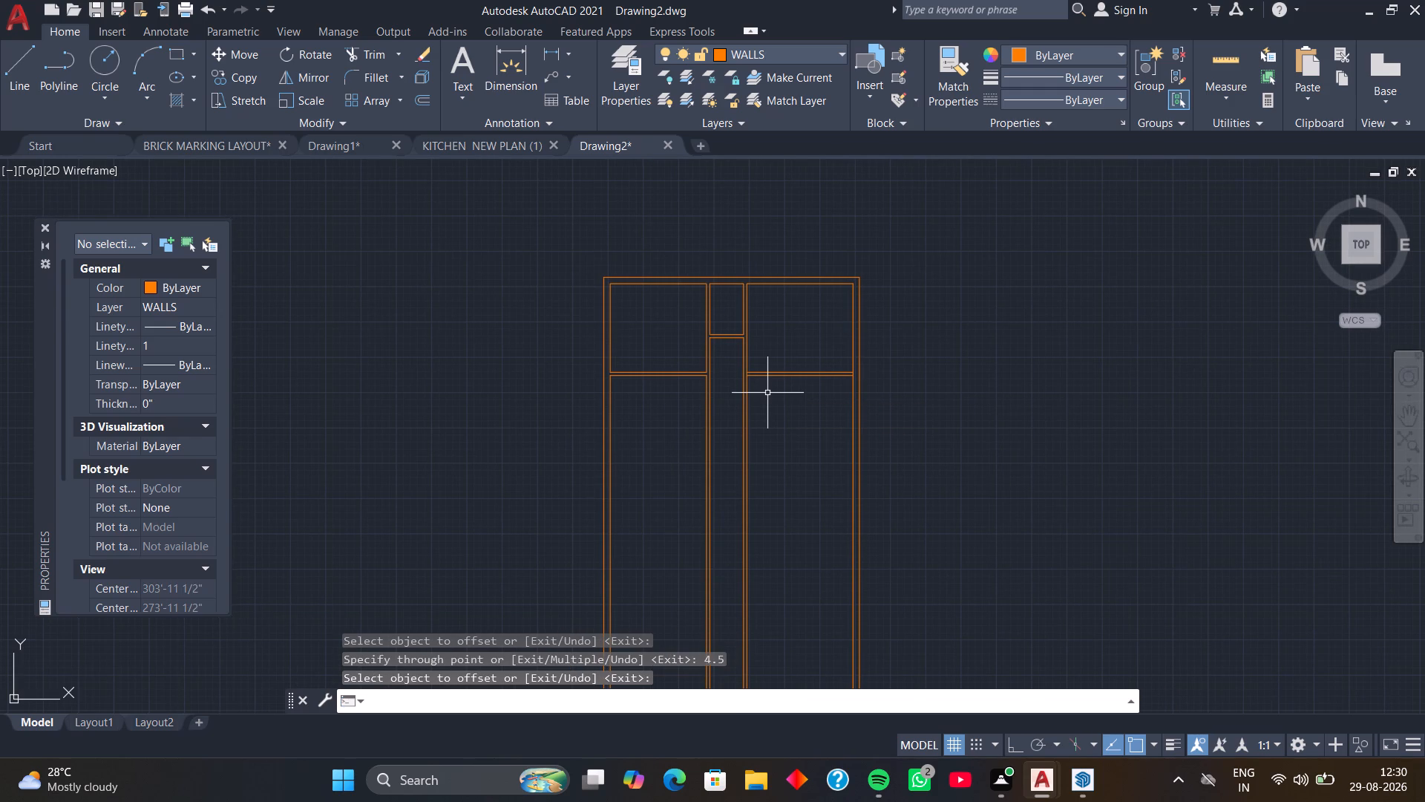
Extend the lower lines of the left and right room partitions across the adjoining vertical walls to the central bay's faces.
type("EX")
key("space")
scroll(764, 377, "up", 2)
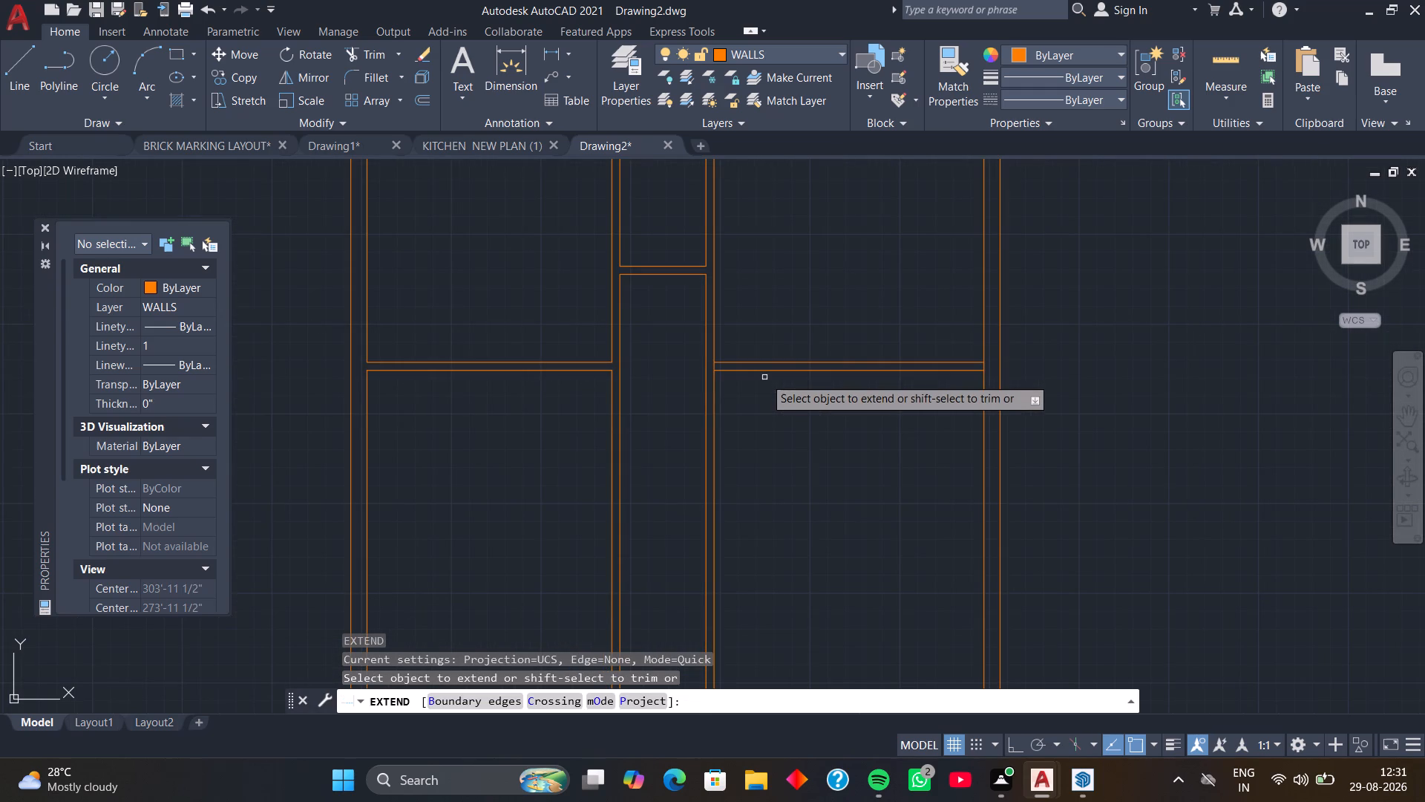
left_click(753, 371)
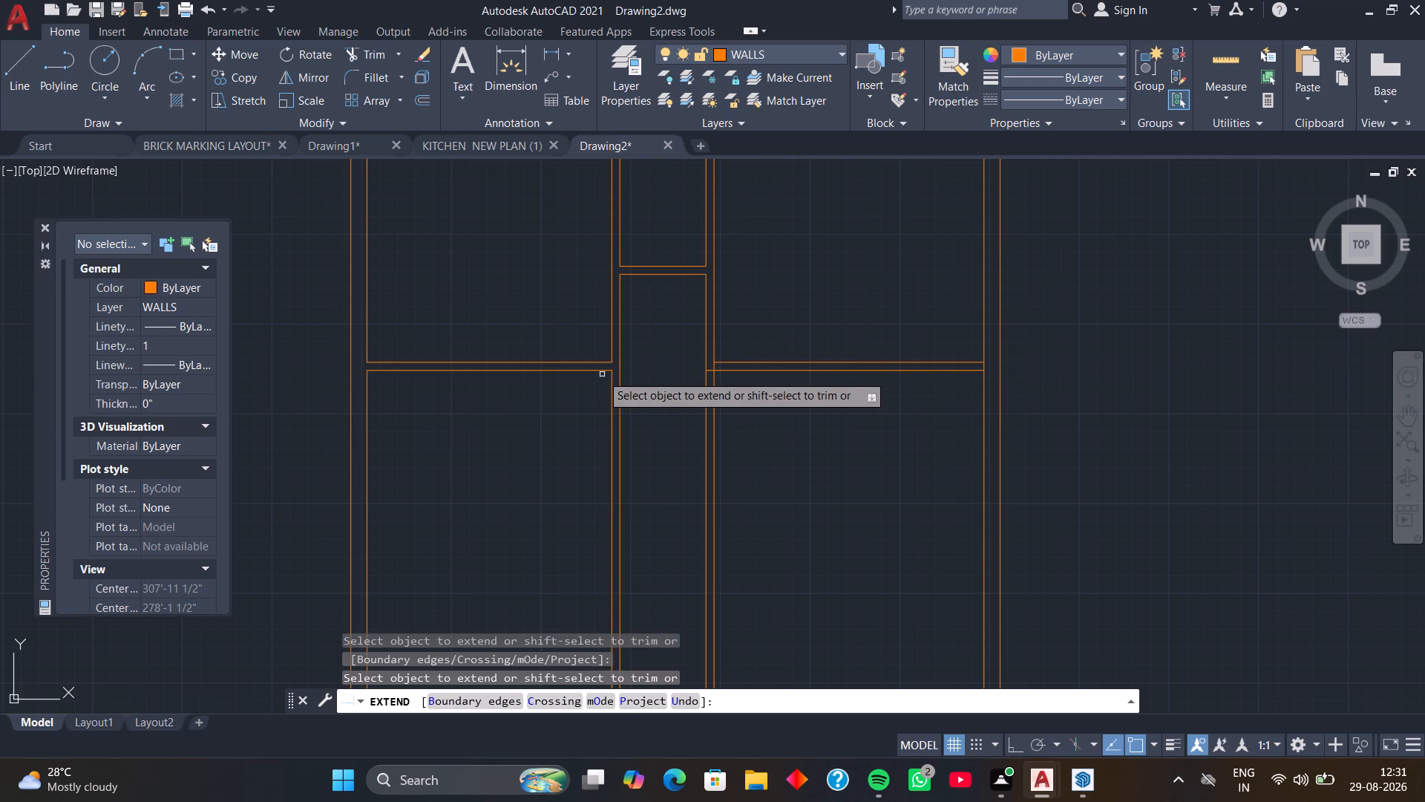
left_click(600, 371)
key("space")
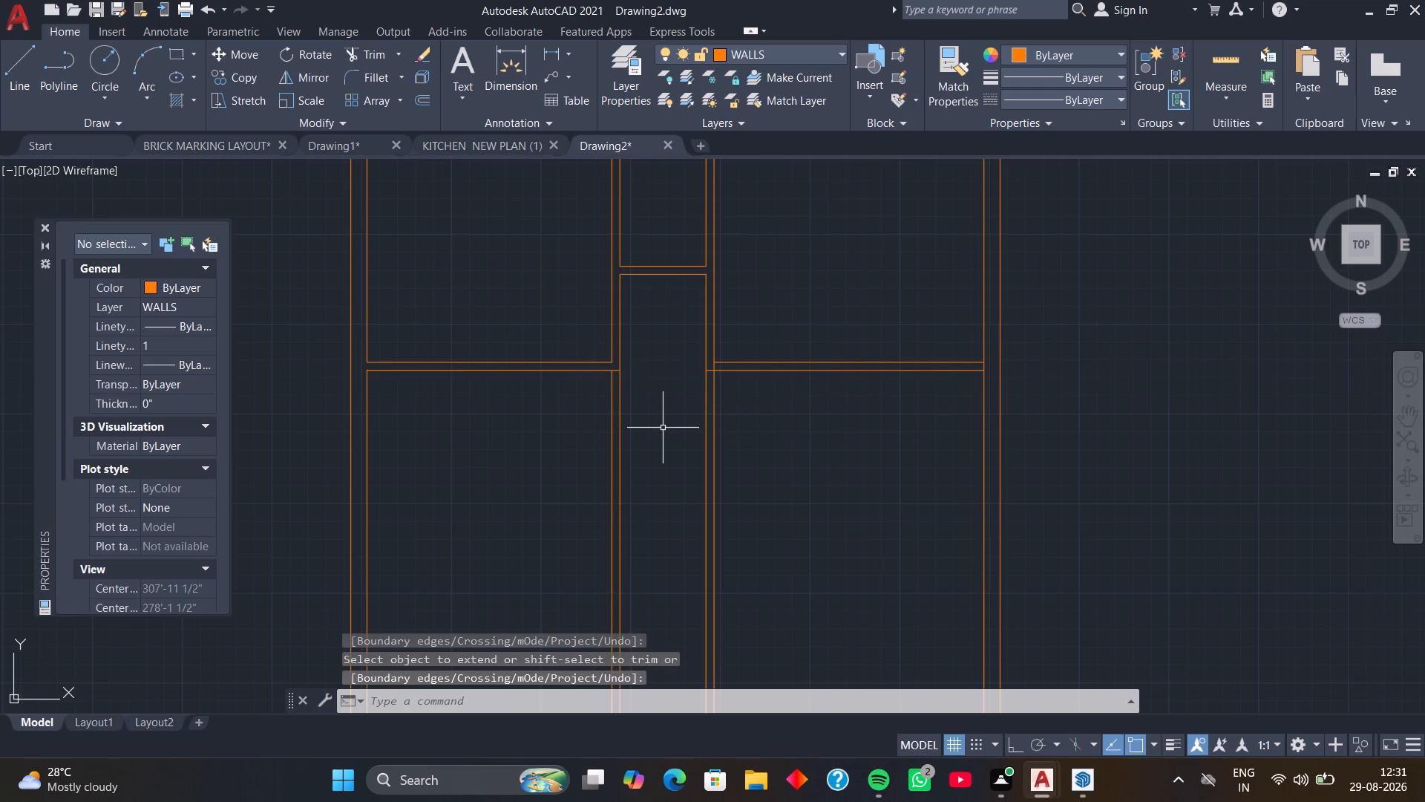
Trim the central bay's right wall below the new partition and remove the leftover line segments at the partition's two wall junctions.
type("TR")
key("space")
left_click_drag(672, 421, 758, 423)
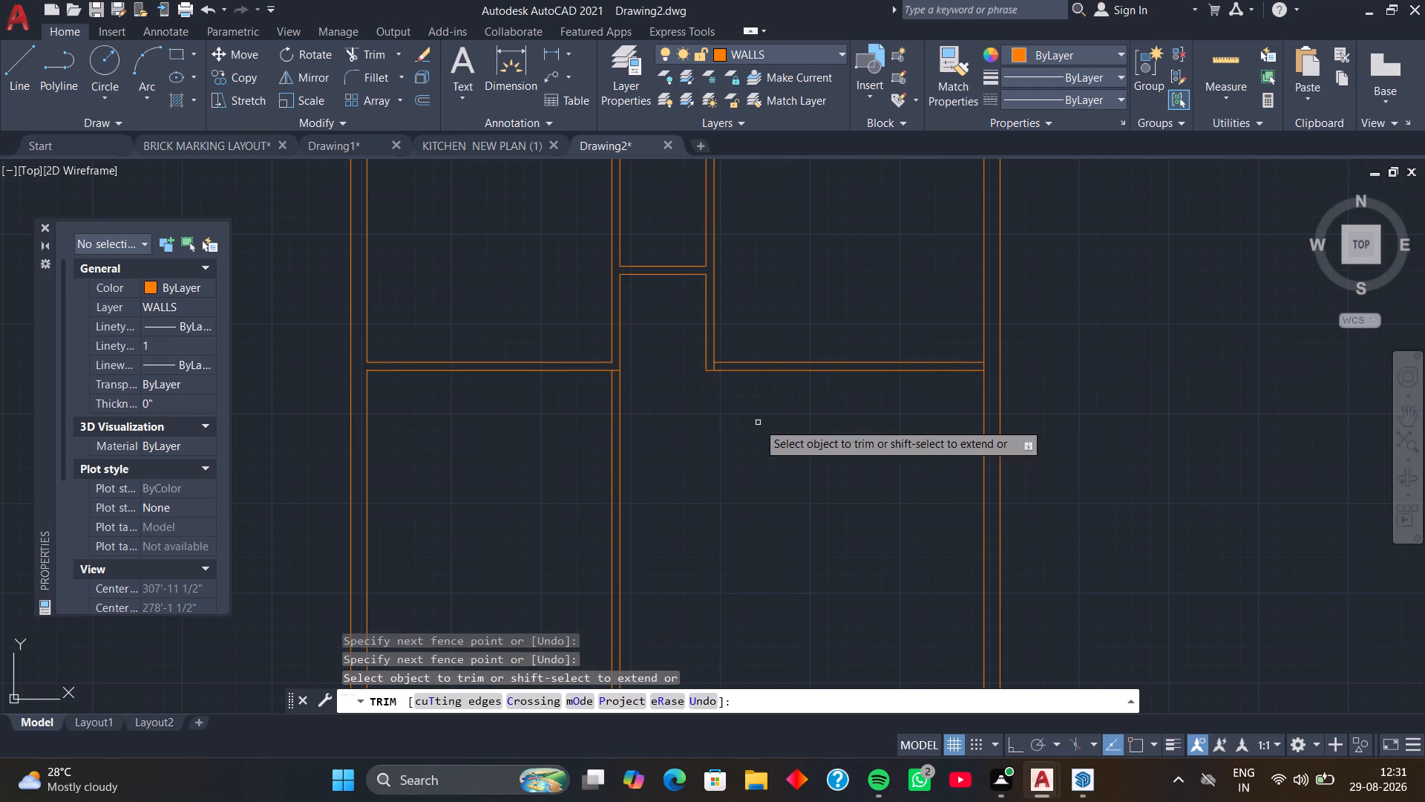
scroll(714, 407, "up", 2)
left_click(706, 302)
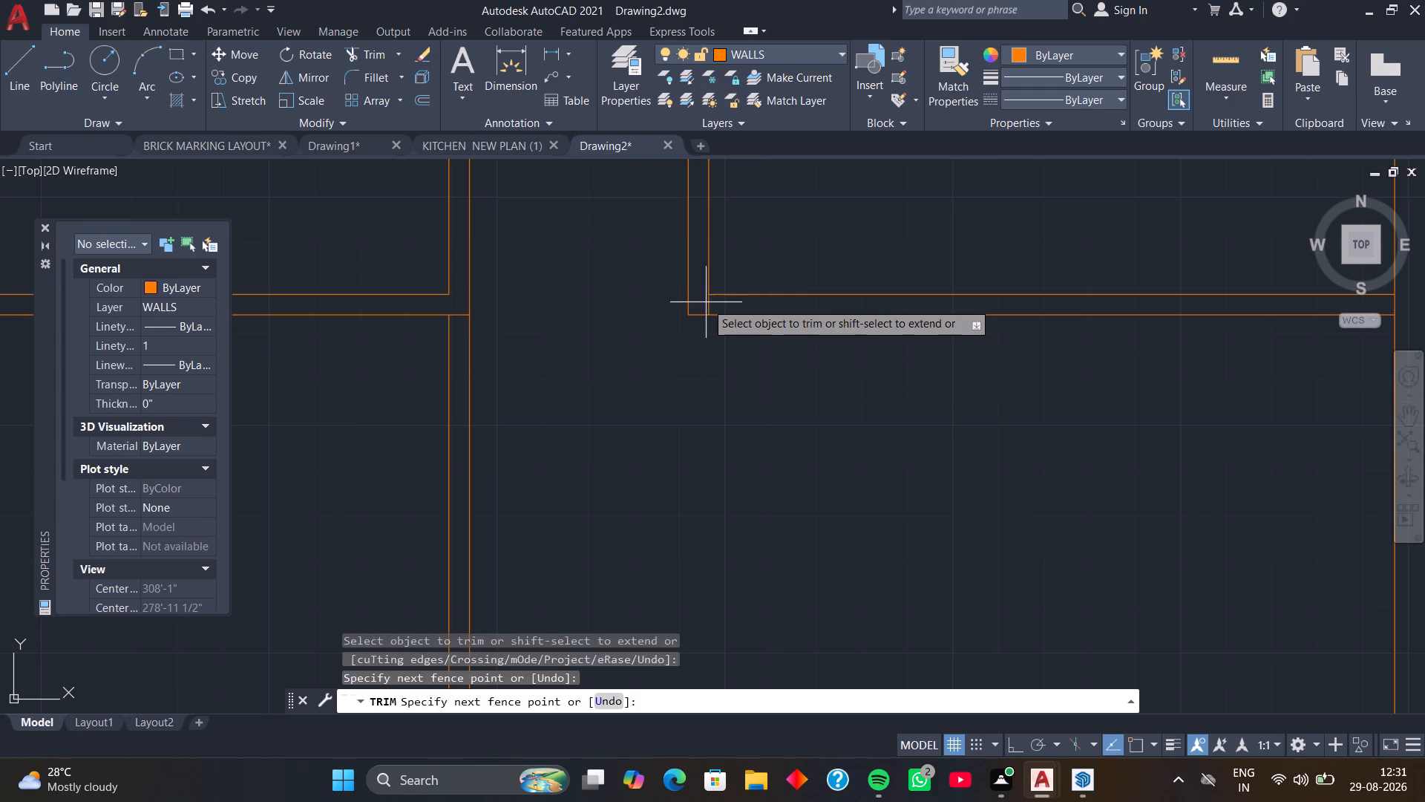
left_click(712, 304)
scroll(694, 348, "down", 2)
middle_click_drag(698, 375, 744, 342)
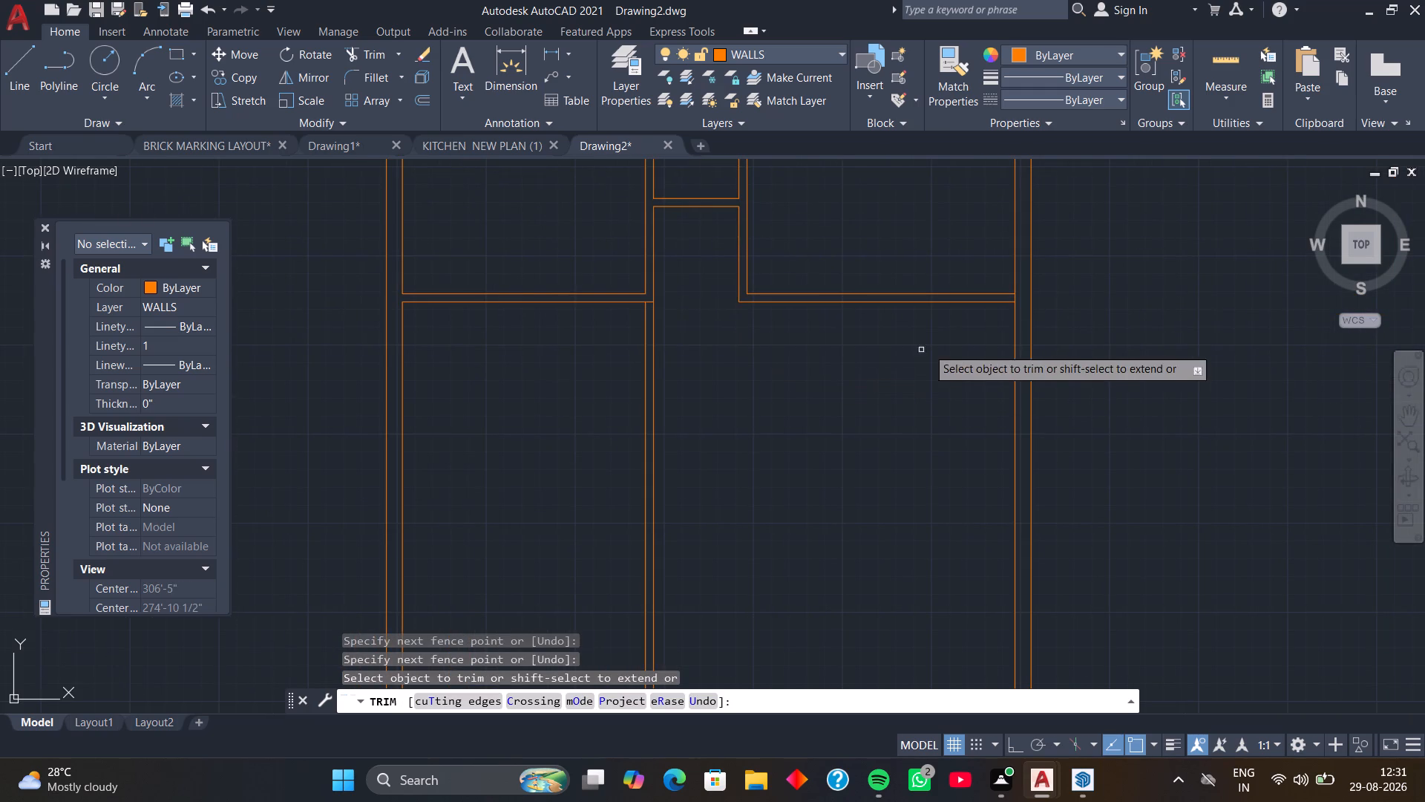
scroll(1001, 313, "up", 2)
left_click(1030, 274)
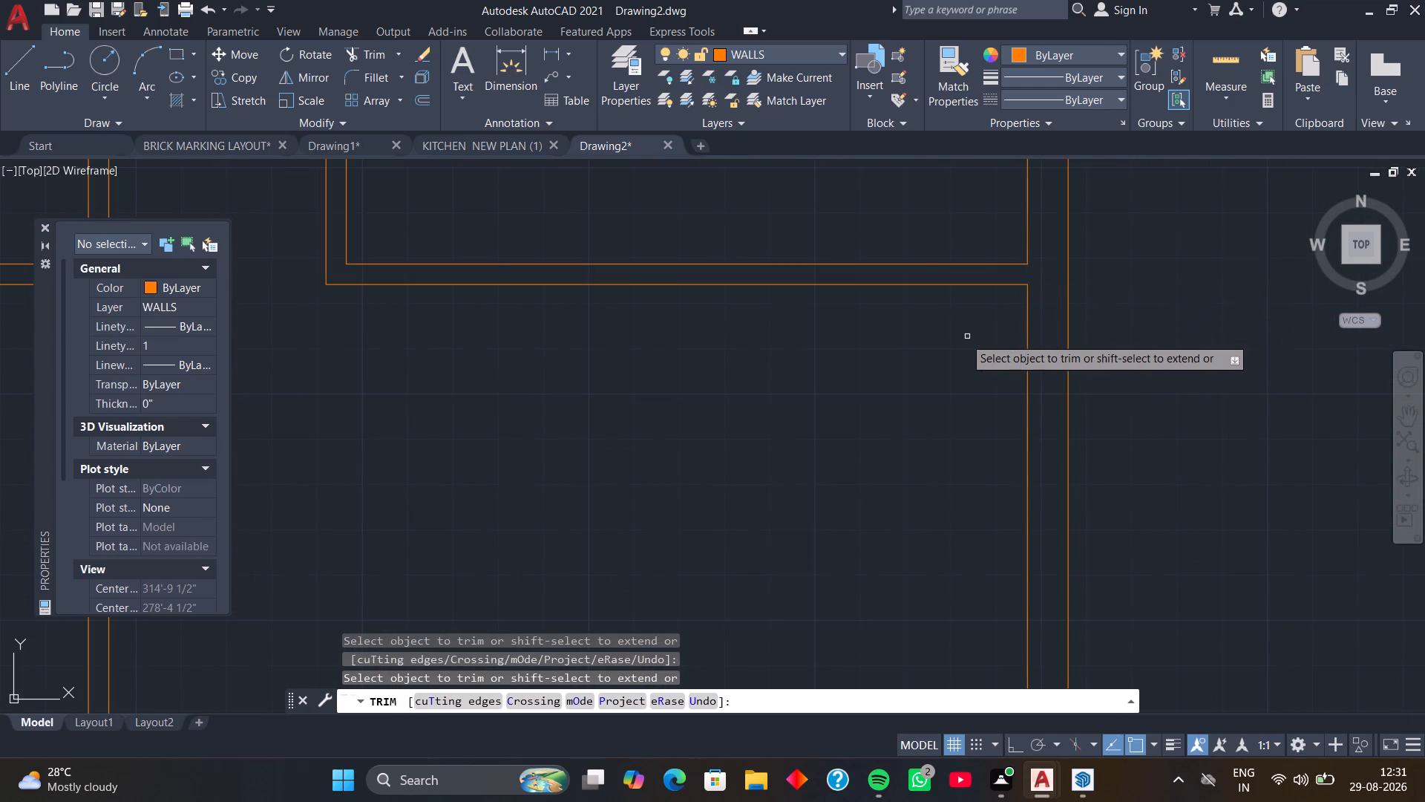
scroll(960, 339, "down", 2)
scroll(909, 373, "down", 2)
middle_click_drag(897, 400, 937, 379)
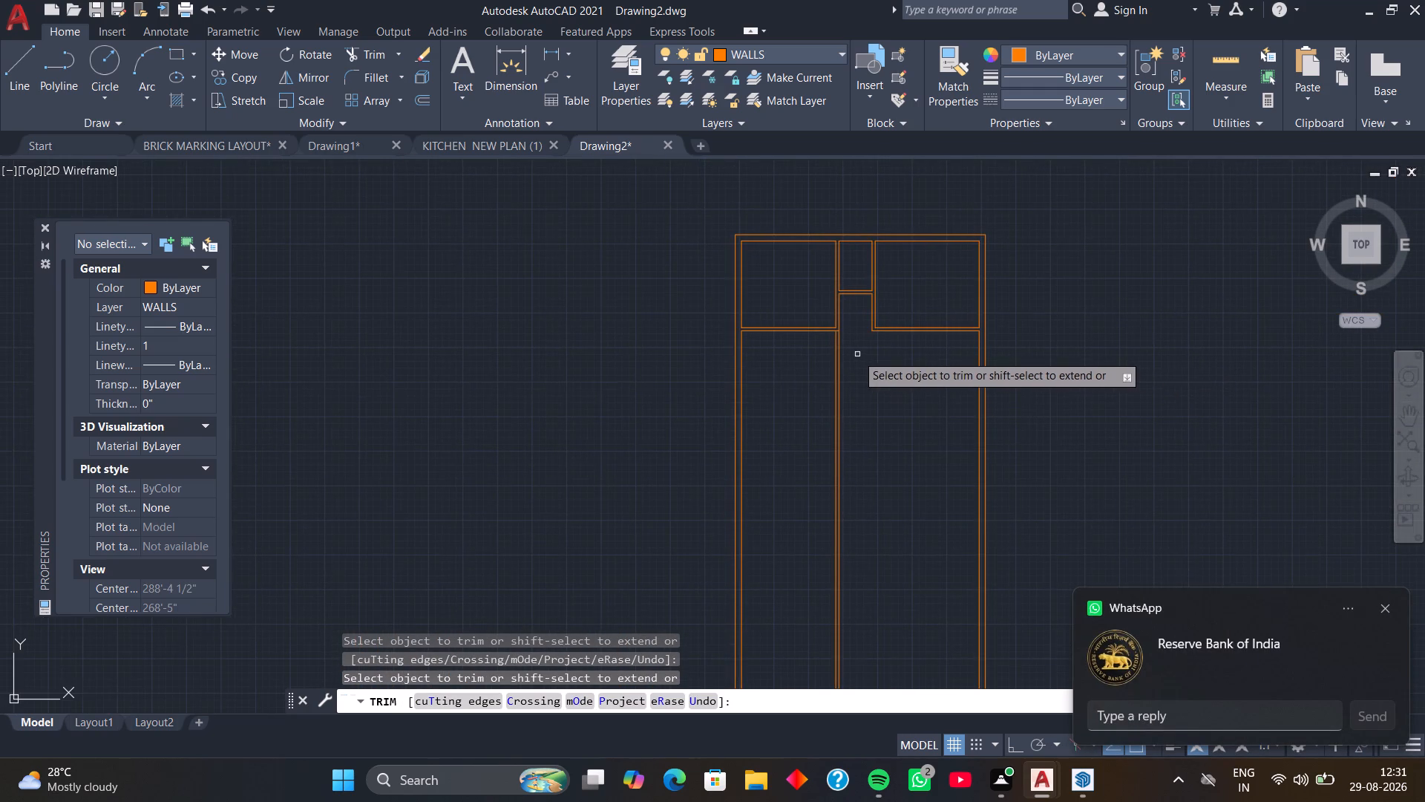
scroll(854, 352, "up", 2)
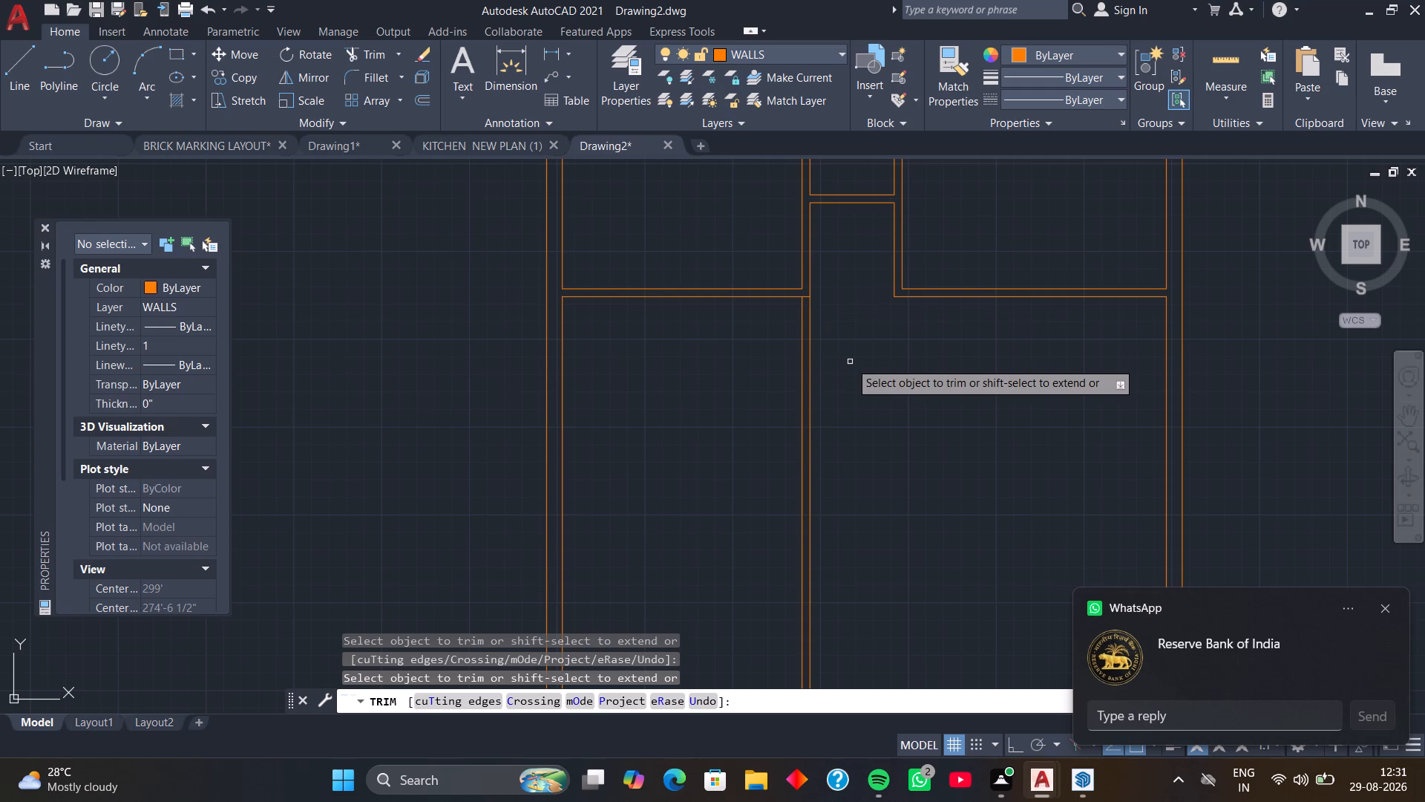
middle_click_drag(835, 321, 770, 402)
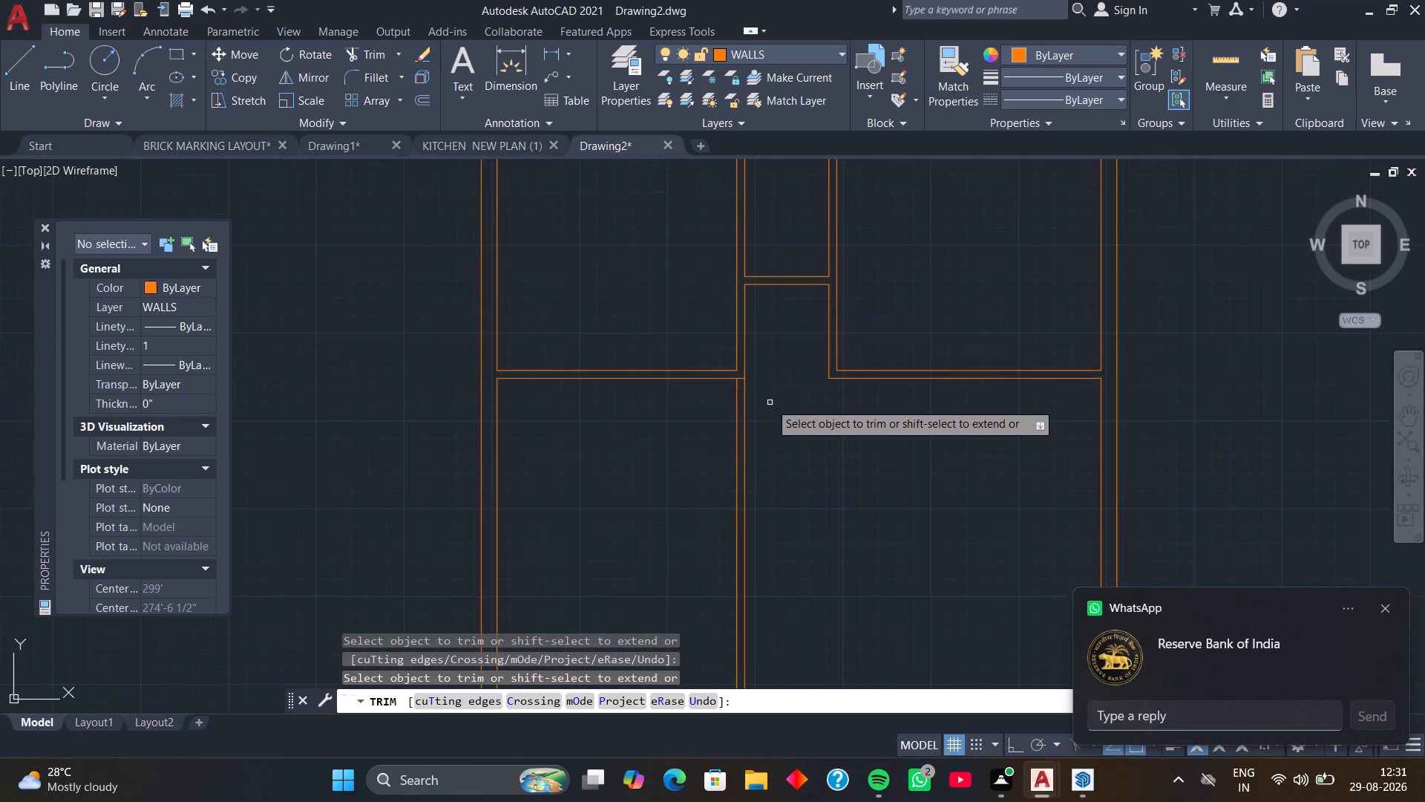
scroll(775, 397, "down", 2)
middle_click_drag(779, 400, 770, 365)
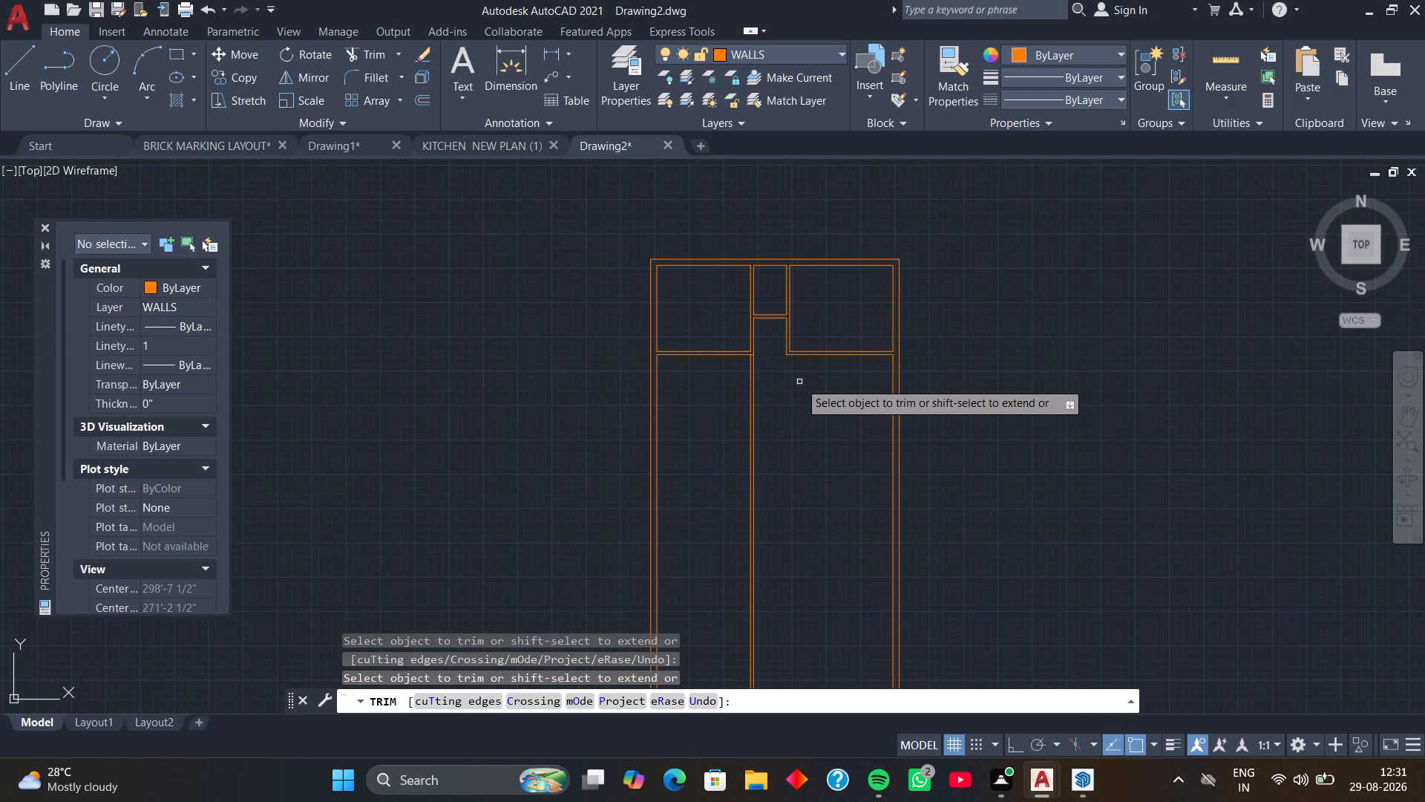
key("space")
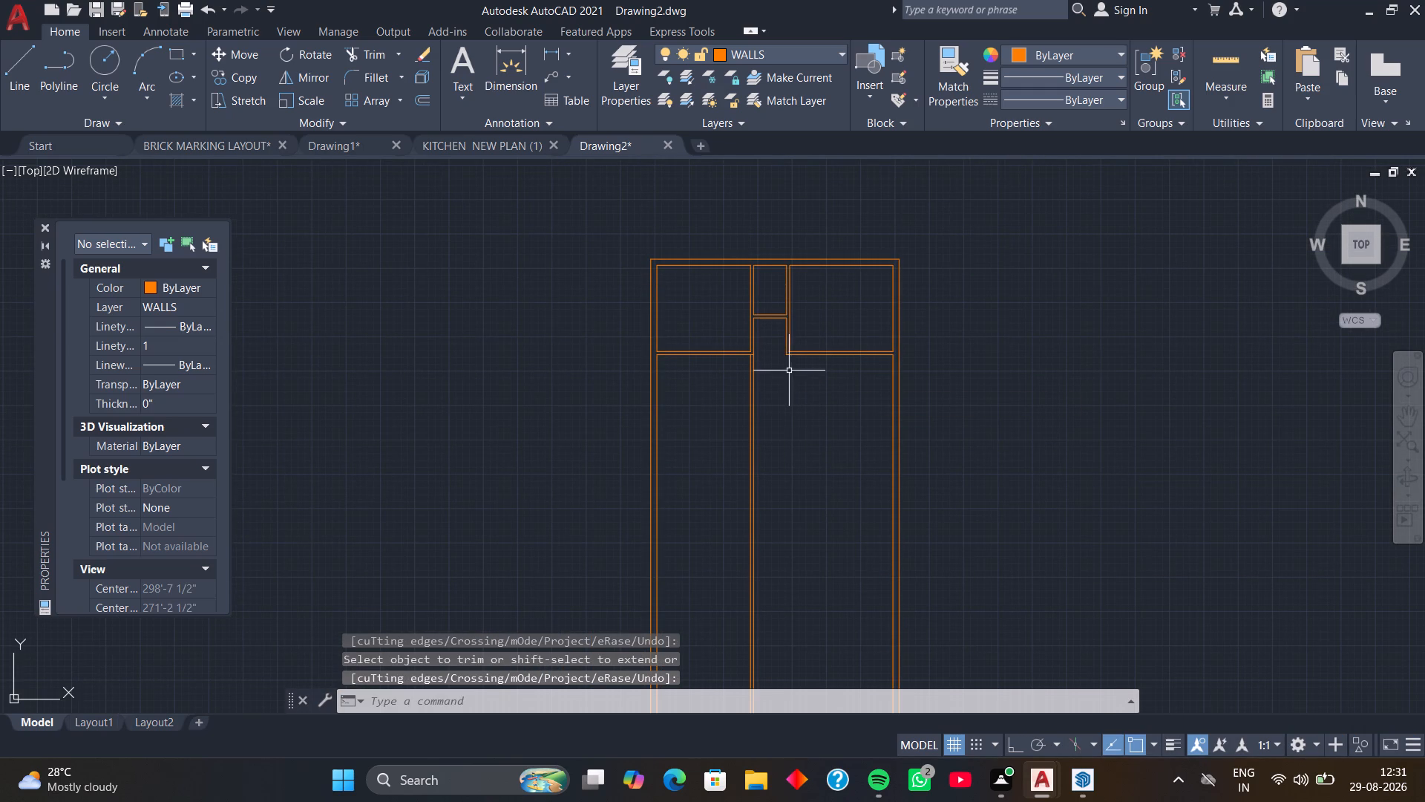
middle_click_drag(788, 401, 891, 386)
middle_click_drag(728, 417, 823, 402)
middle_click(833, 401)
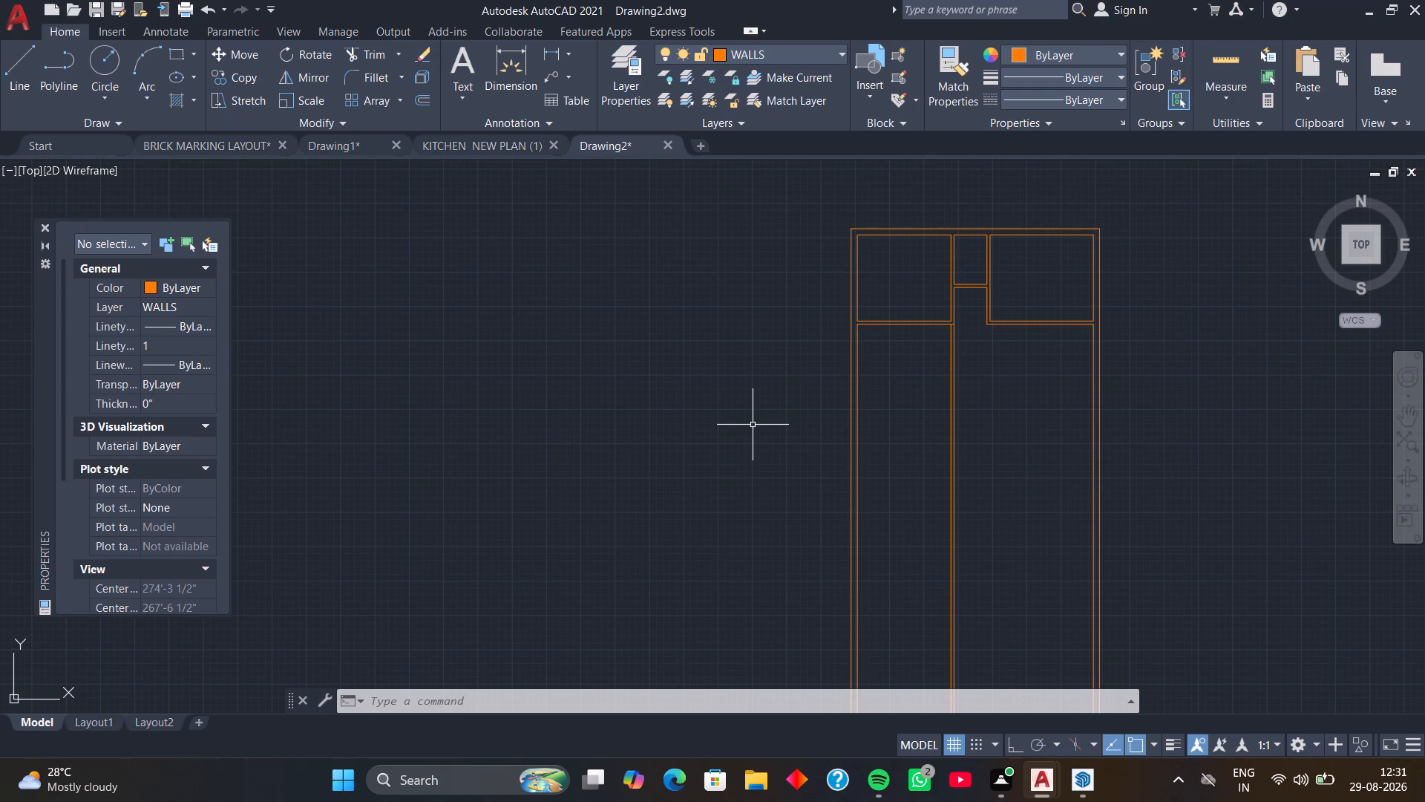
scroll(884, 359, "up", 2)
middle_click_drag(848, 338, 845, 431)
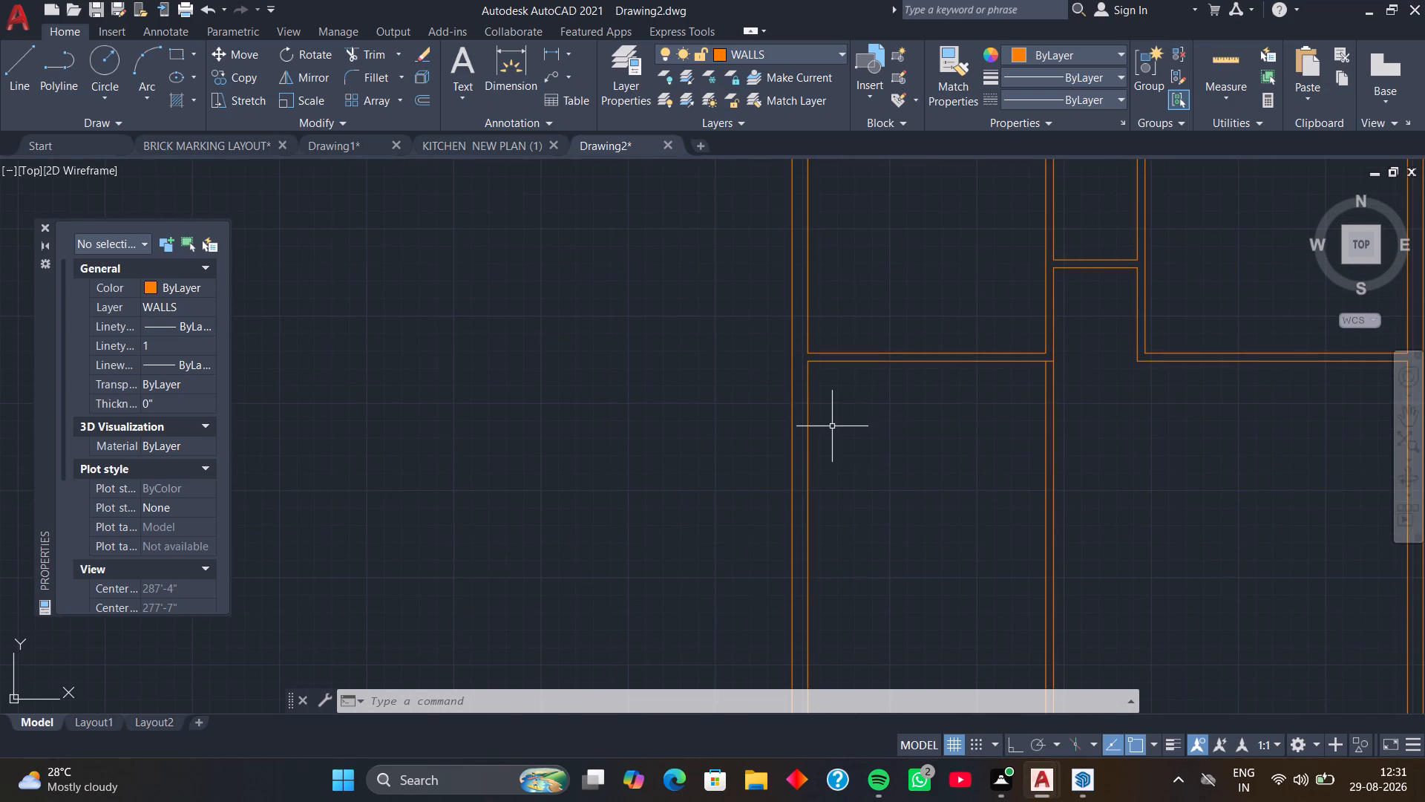
Offset the left outer wall's inner line 6' right below the top-left room, and offset that copy another 4.5" to form a vertical partition.
middle_click_drag(831, 430, 822, 446)
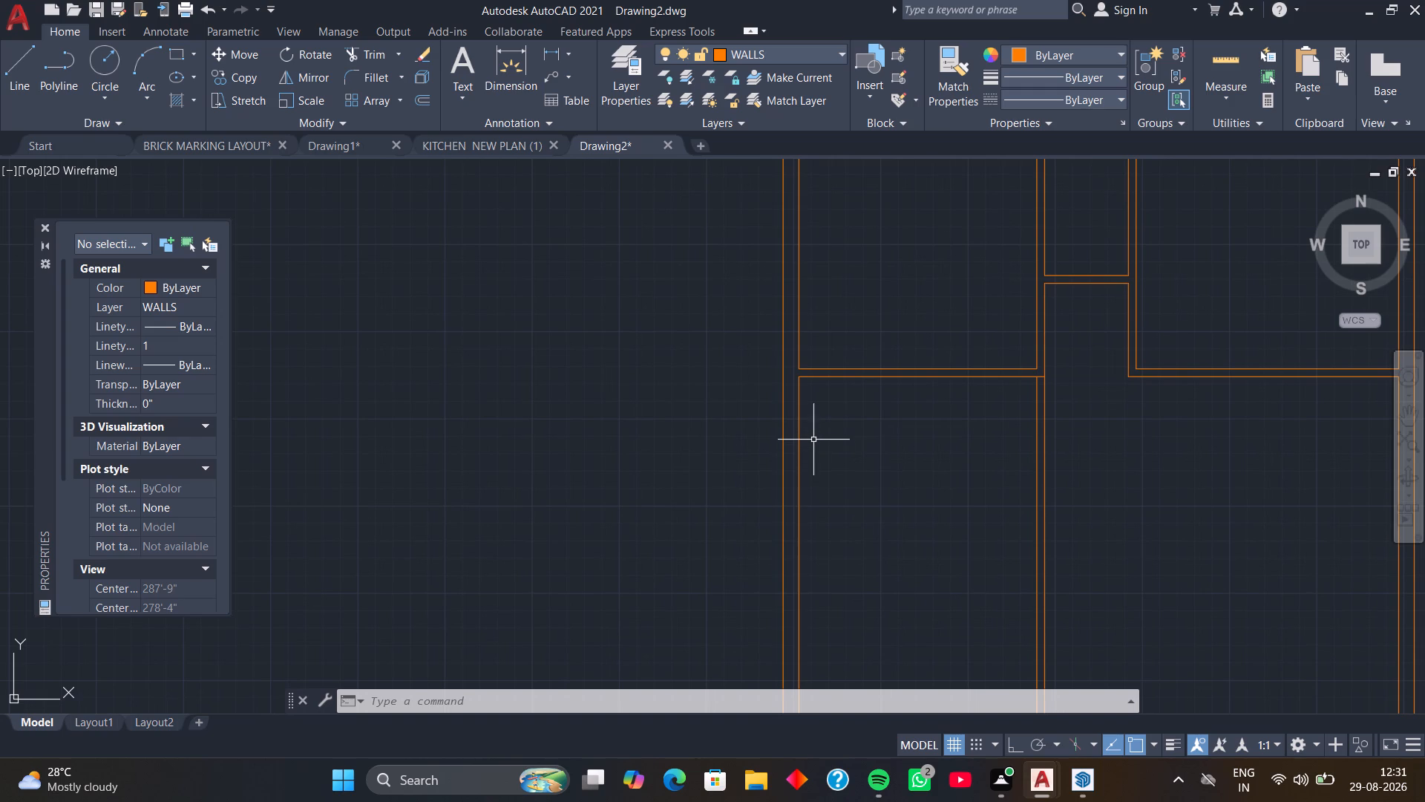
middle_click_drag(815, 426, 833, 428)
type("O")
key("space")
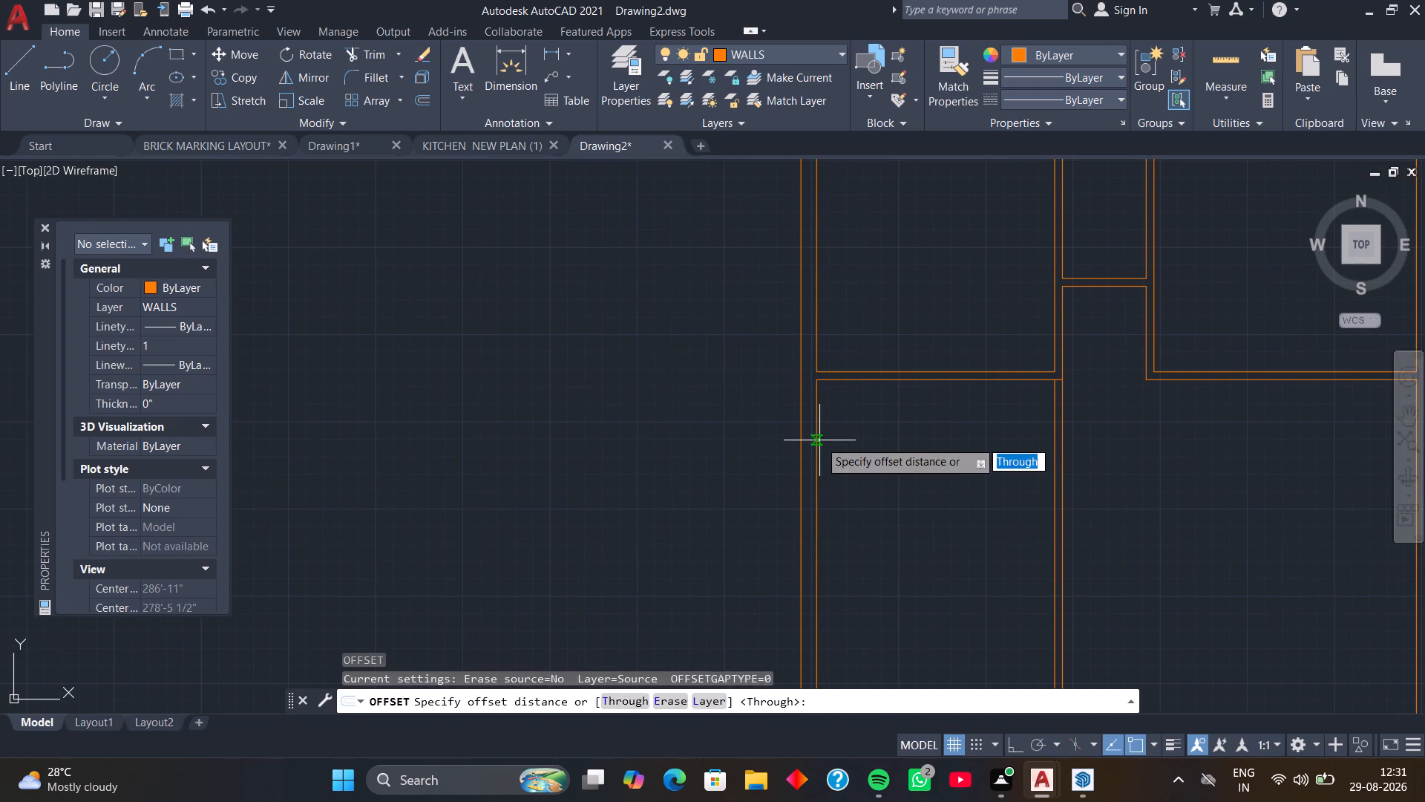
key("space")
left_click(815, 437)
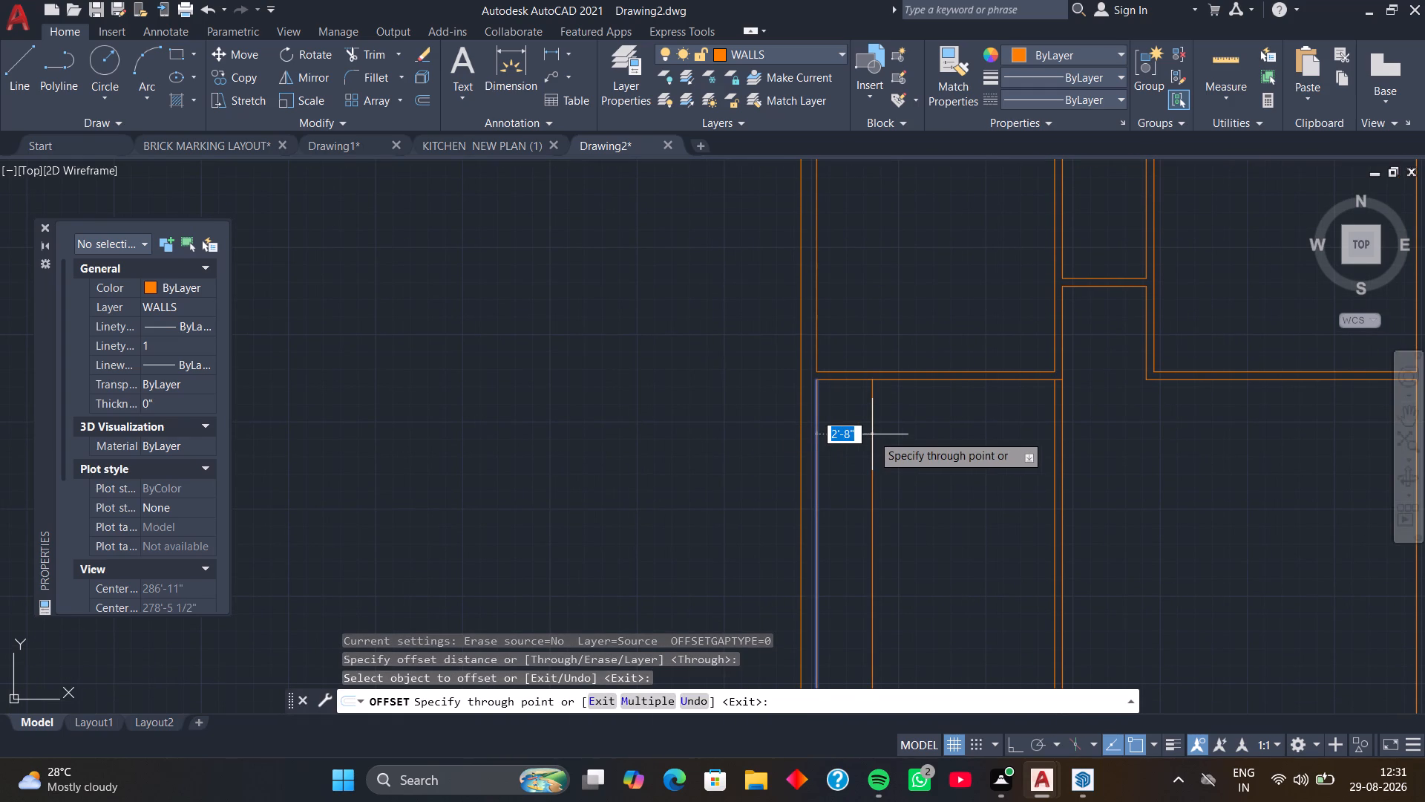
key("6")
key("apostrophe")
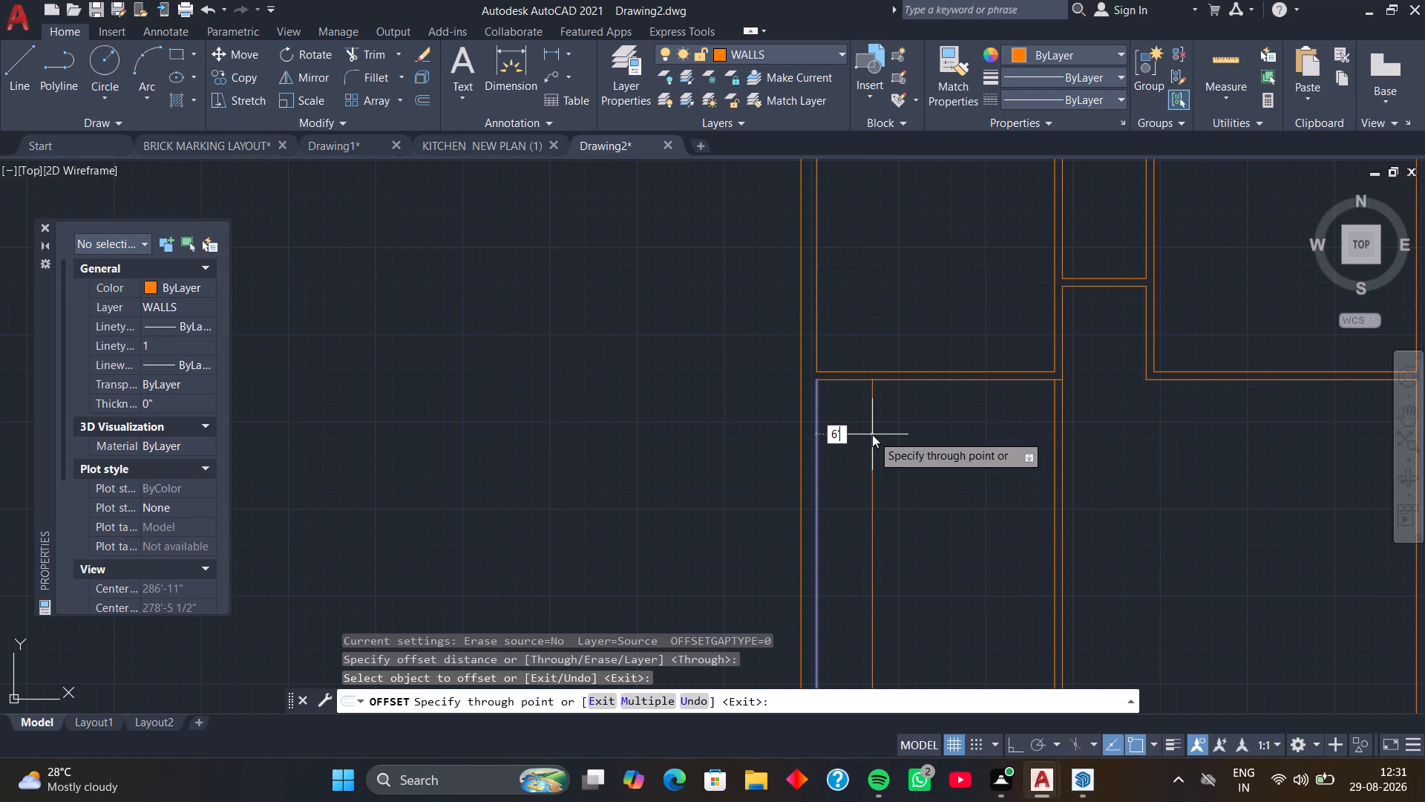
key("Return")
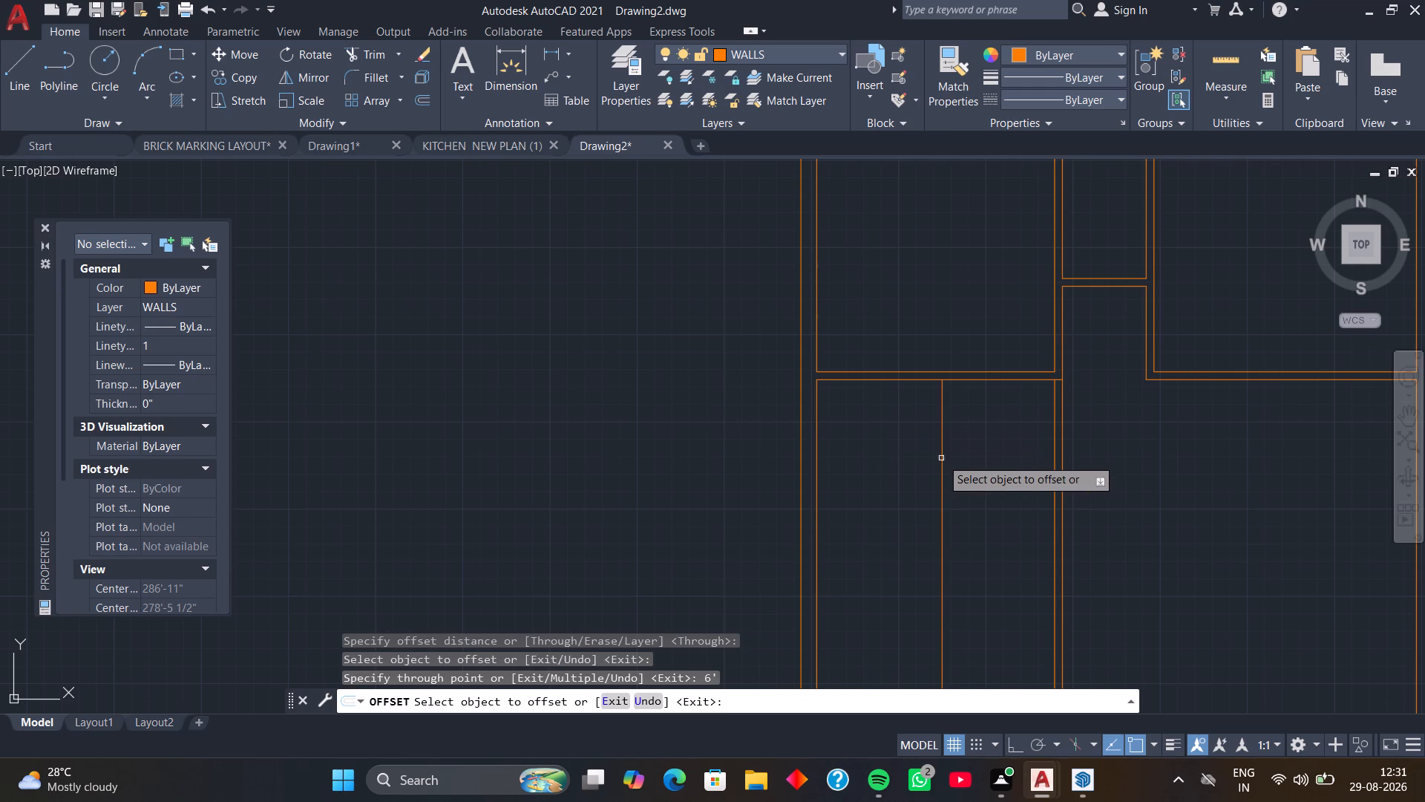
left_click(944, 458)
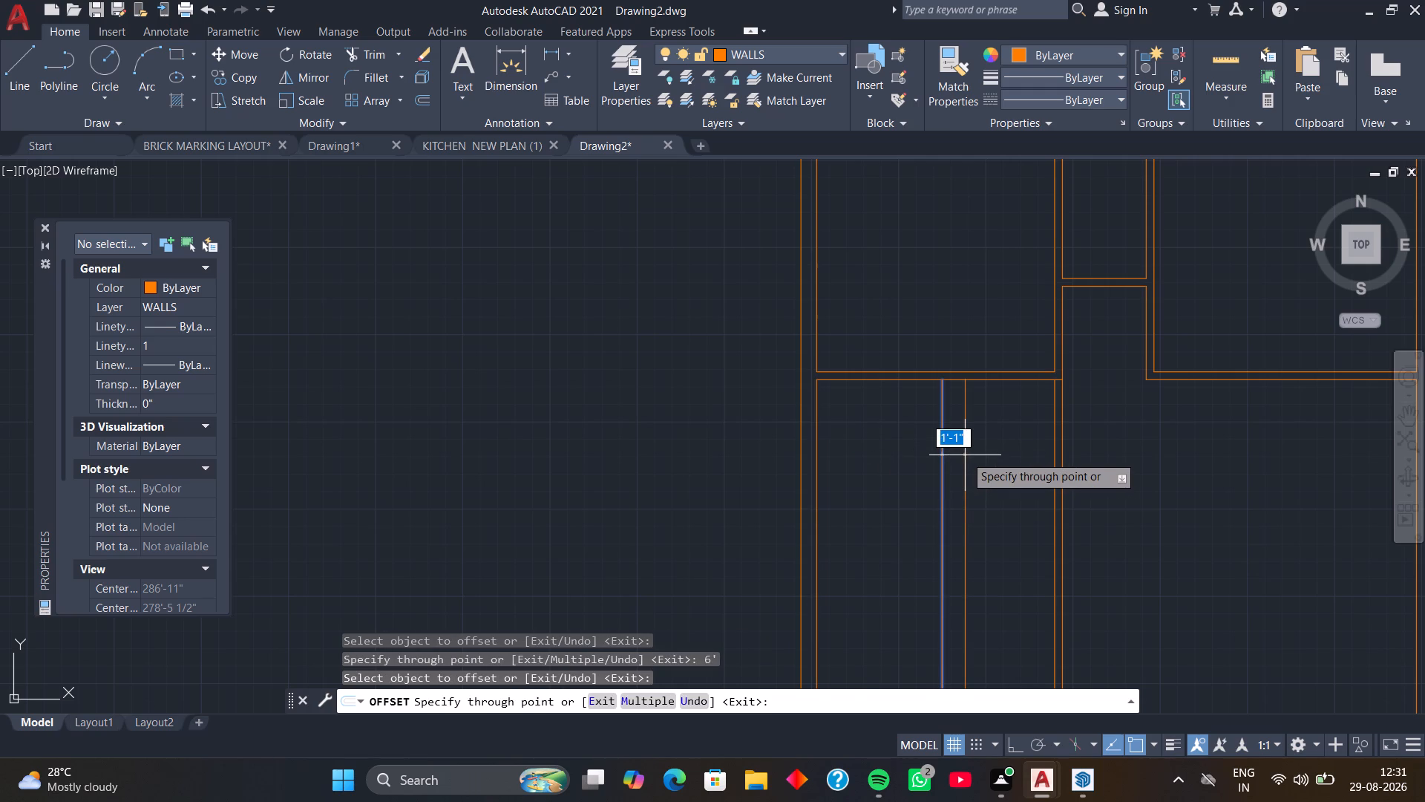
type("4.5")
key("Return")
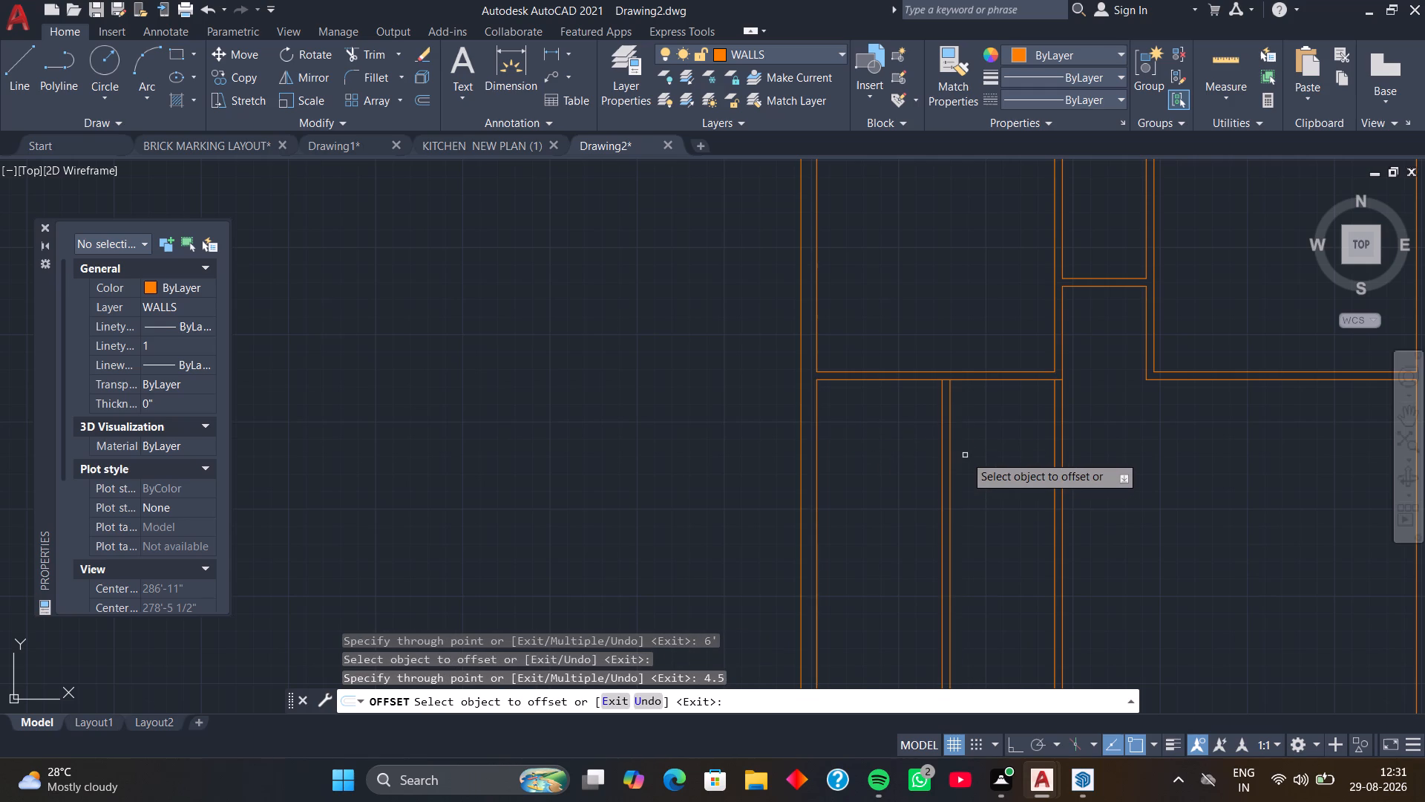
left_click(950, 454)
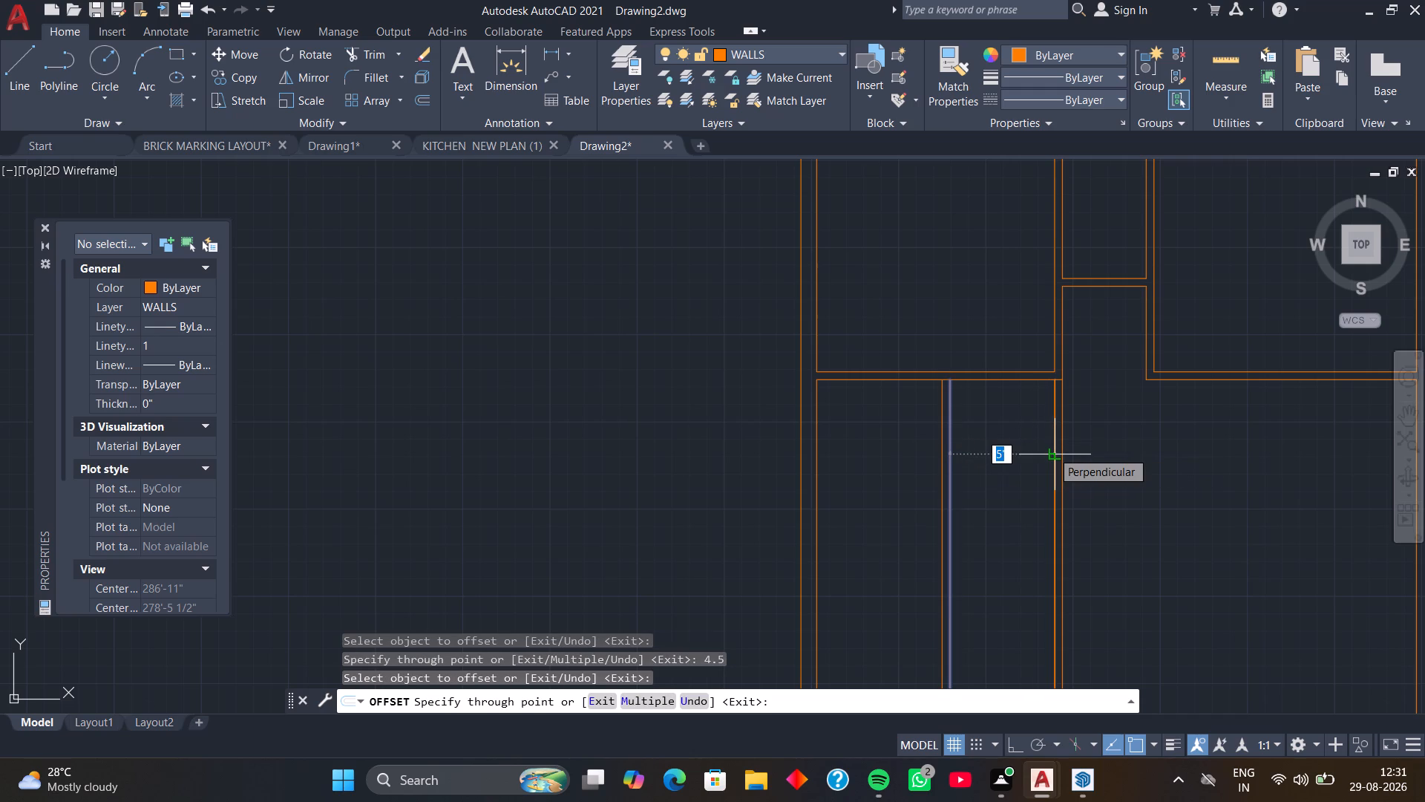
key("space")
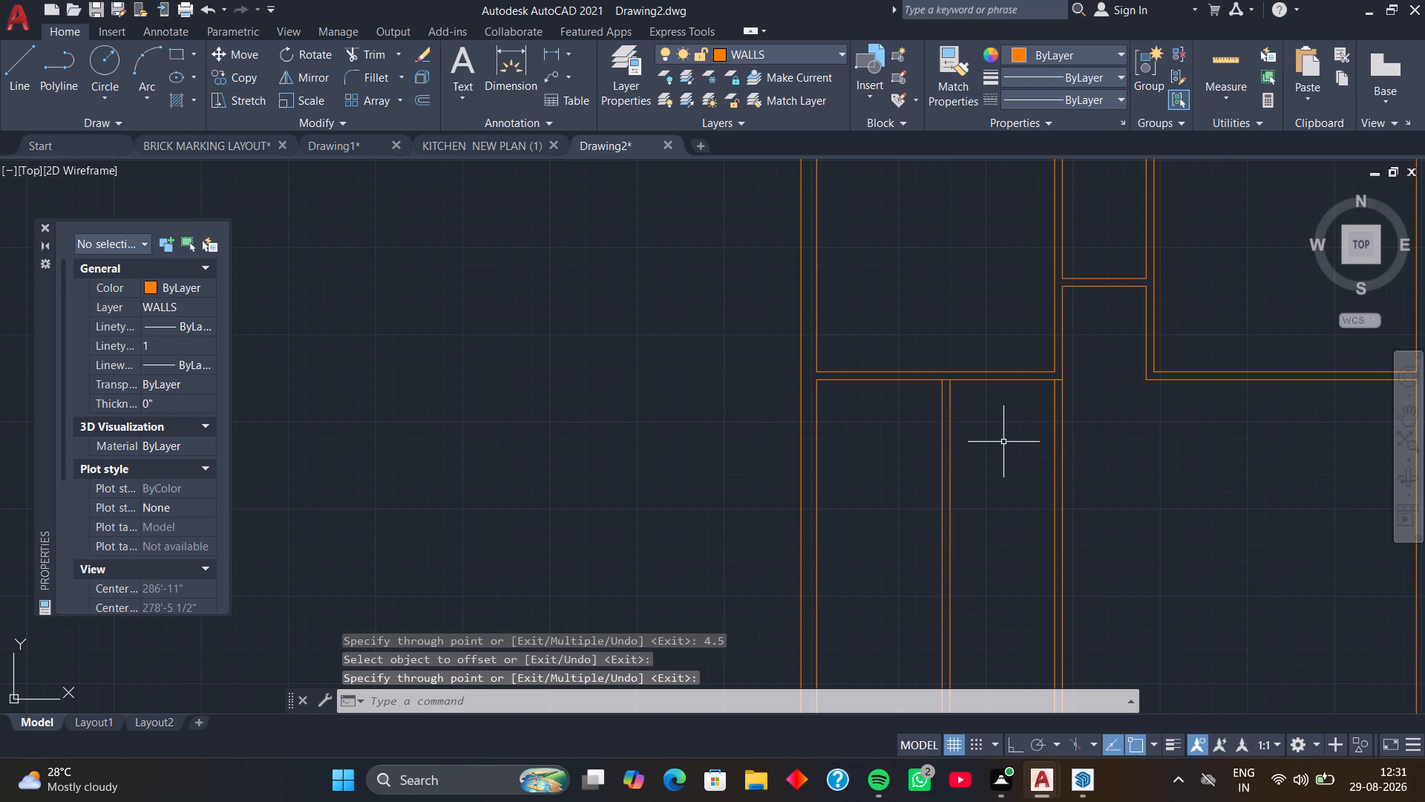
Trim the top-left room partition's lower line between the new vertical partition's lines and across the central bay's left wall.
type("TR")
key("space")
scroll(966, 394, "up", 3)
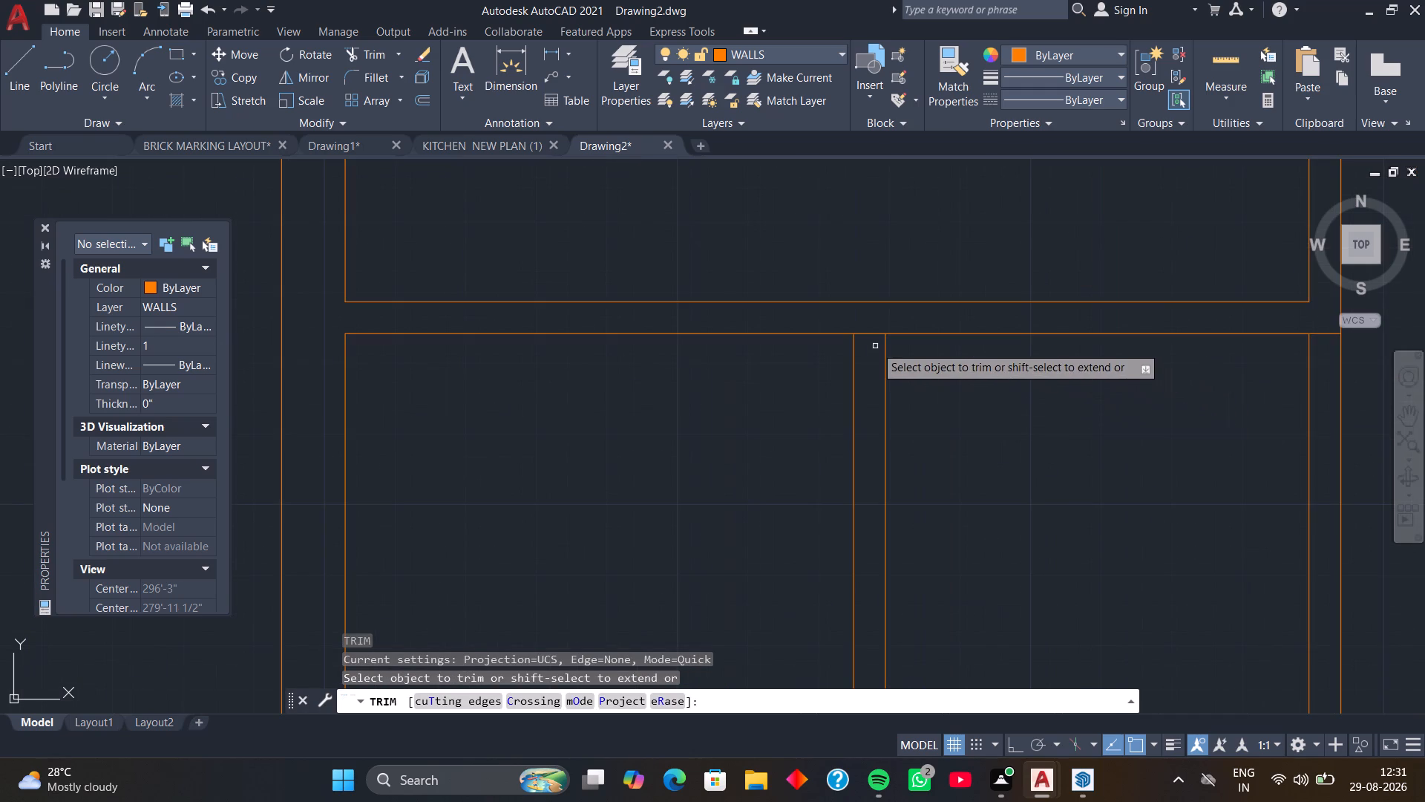
left_click(865, 336)
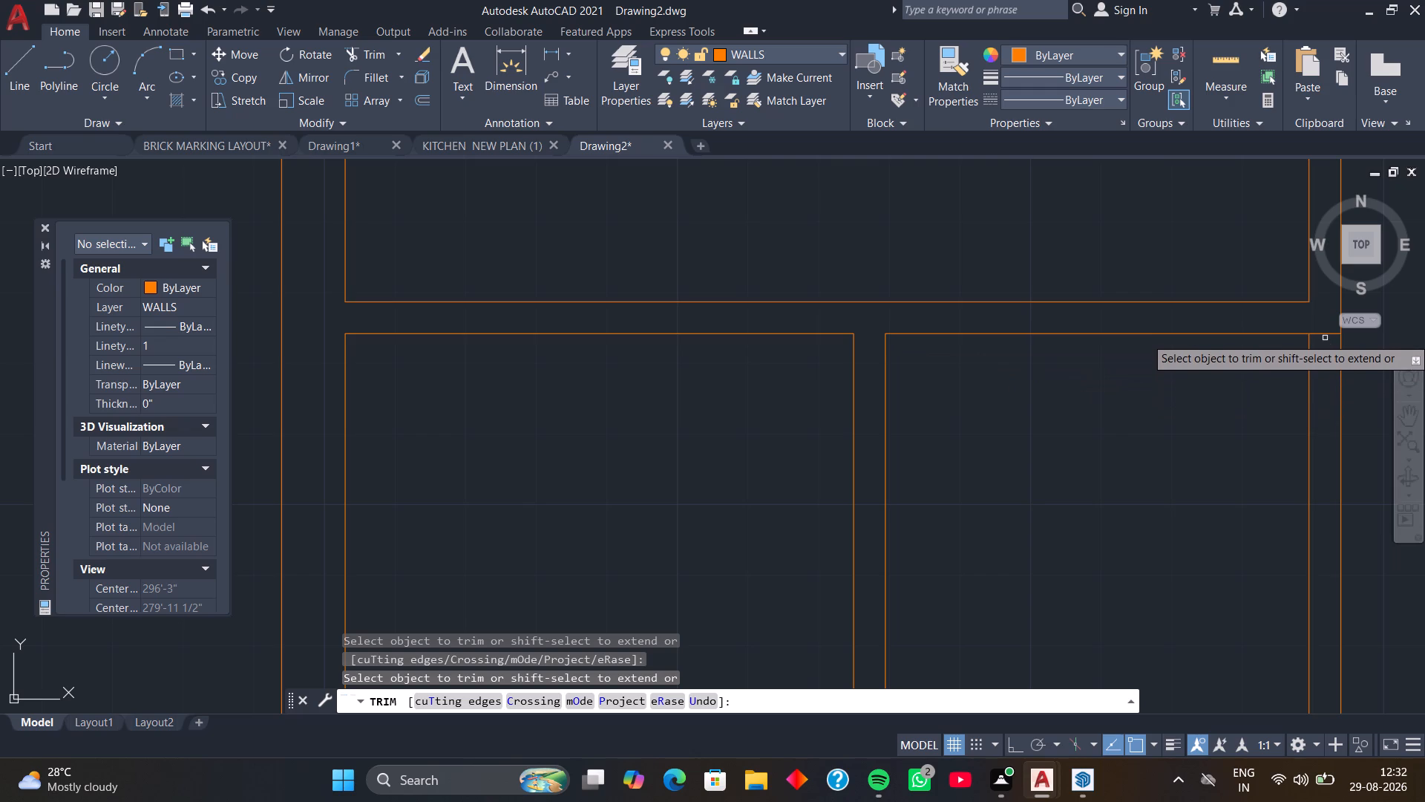
left_click(1325, 333)
key("space")
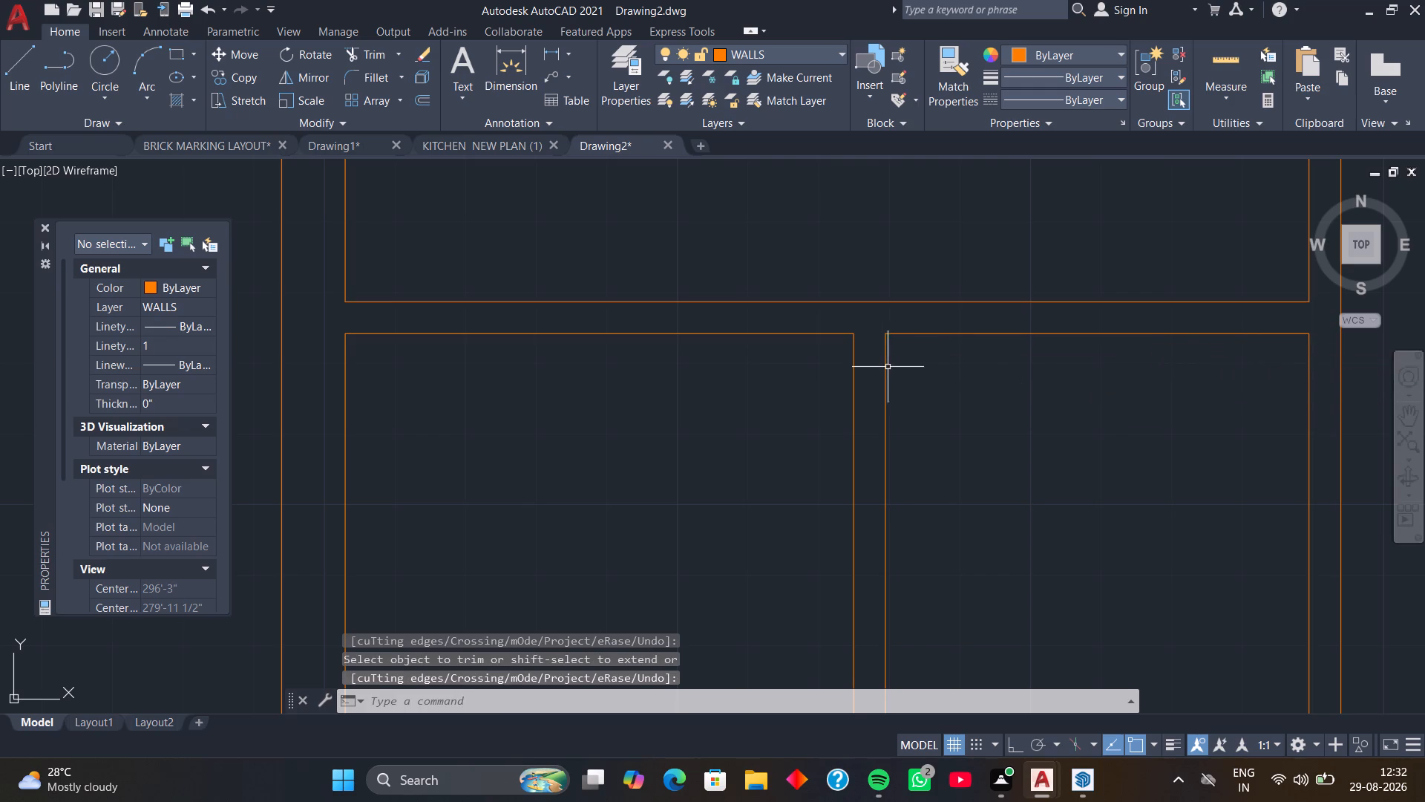
Offset the top lines of both small rooms beside the new vertical partition 3'11" down.
type("O")
key("space")
key("space")
left_click(794, 333)
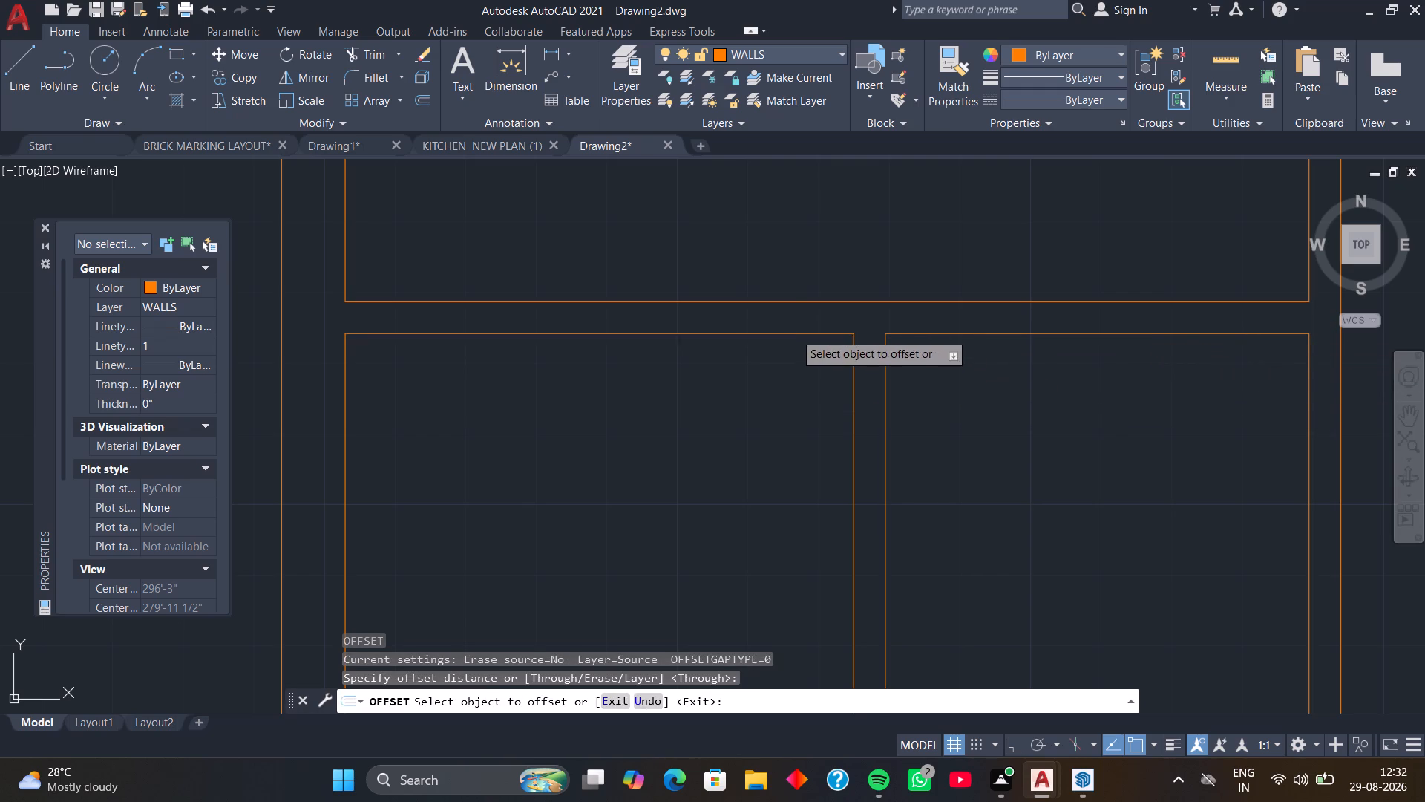
scroll(796, 380, "down", 3)
middle_click_drag(796, 385, 813, 322)
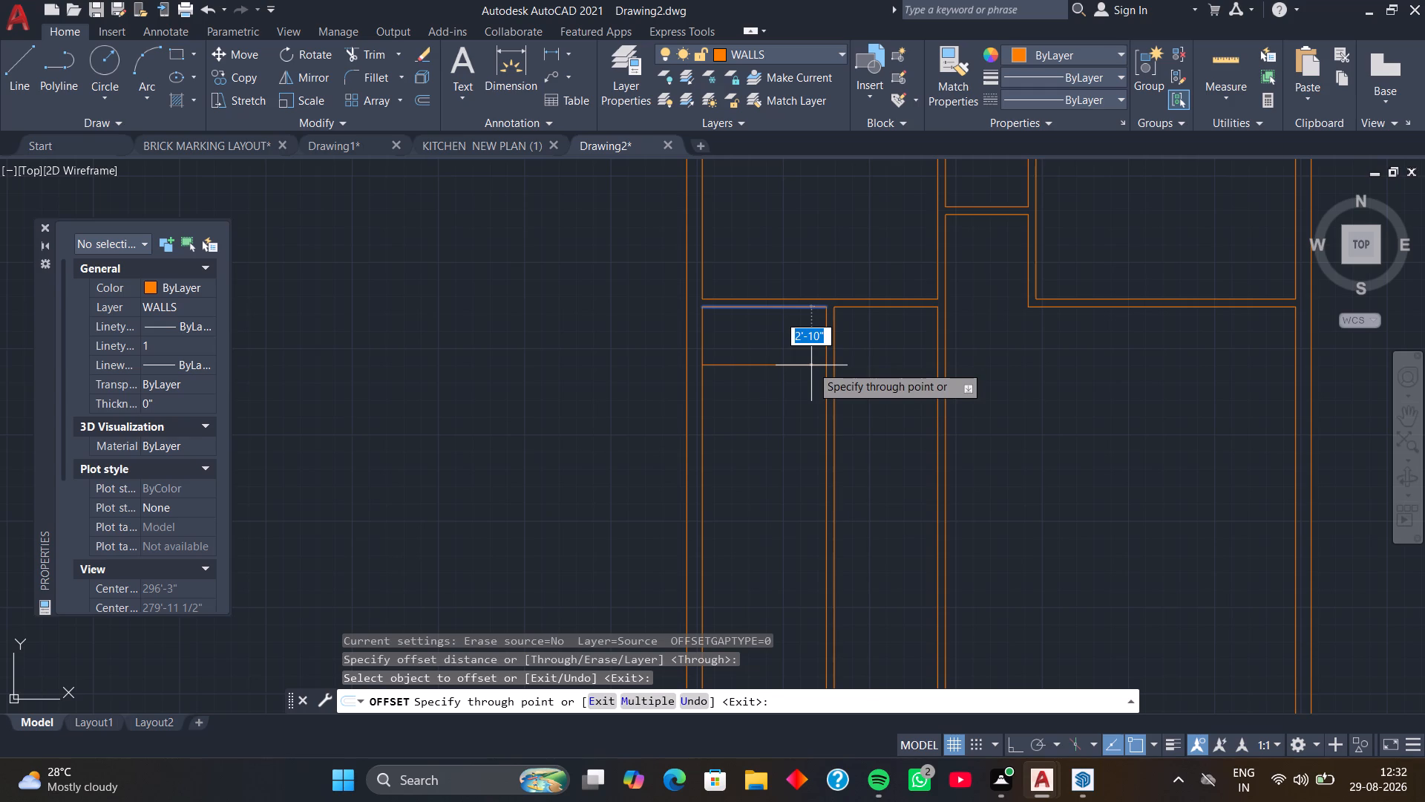
key("3")
type("'11")
key("Return")
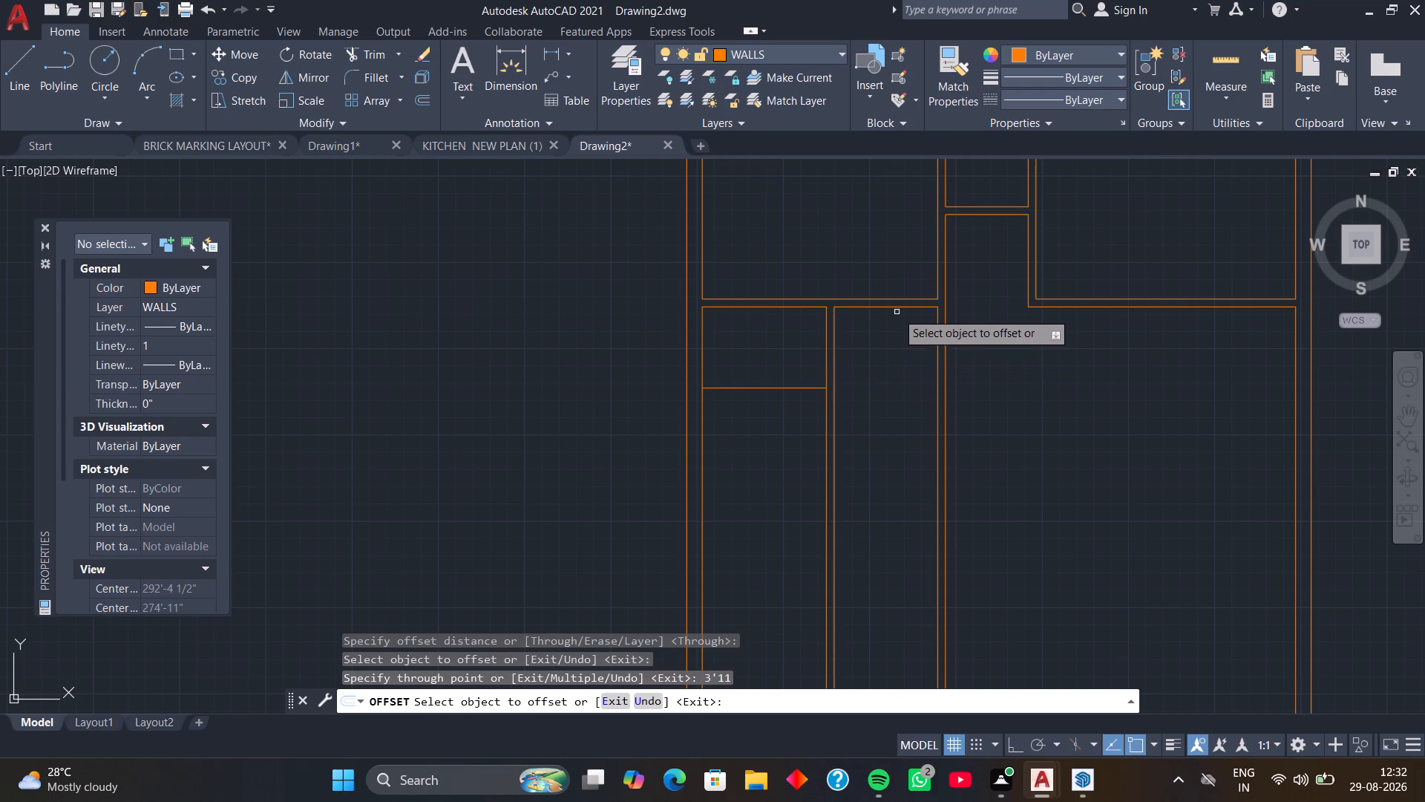
left_click(897, 307)
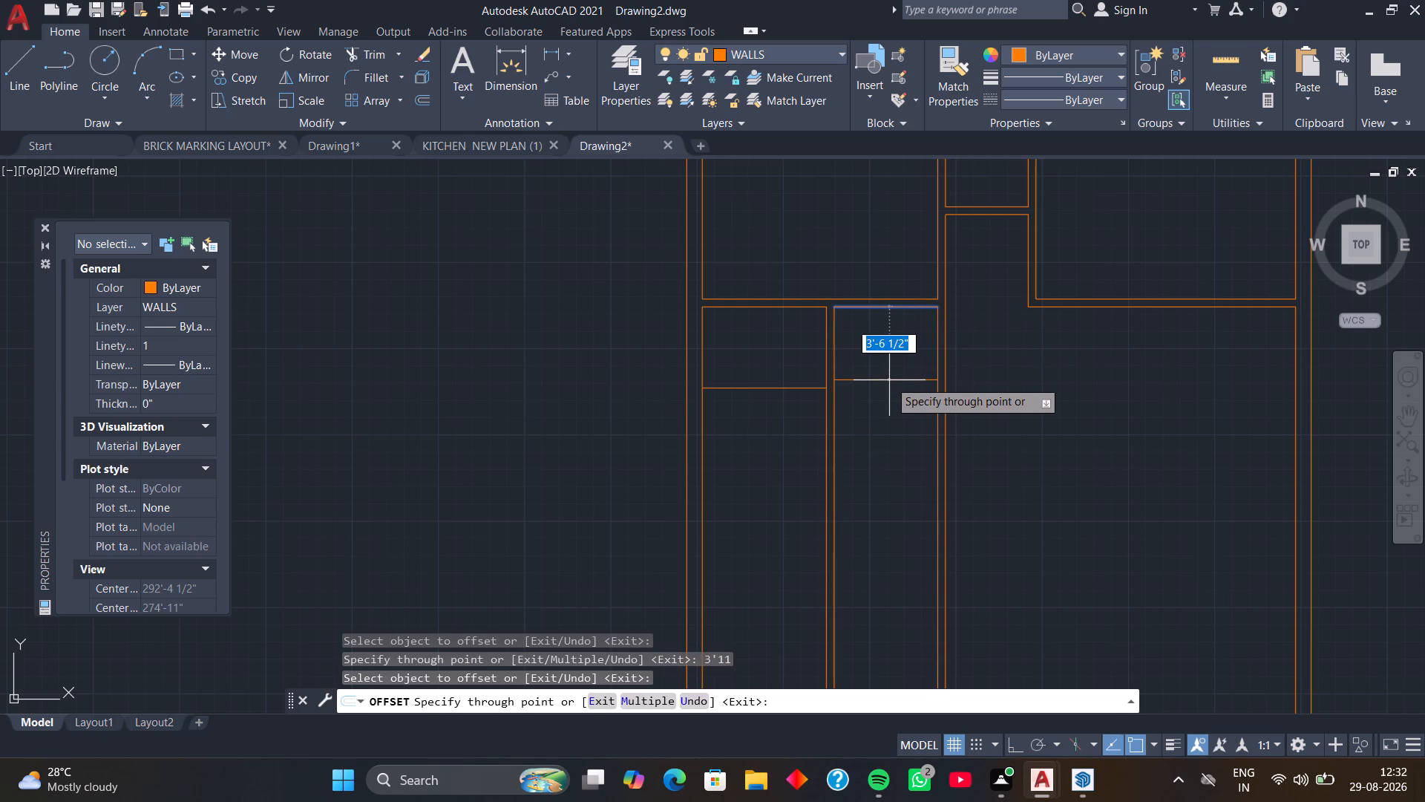
type("3'11")
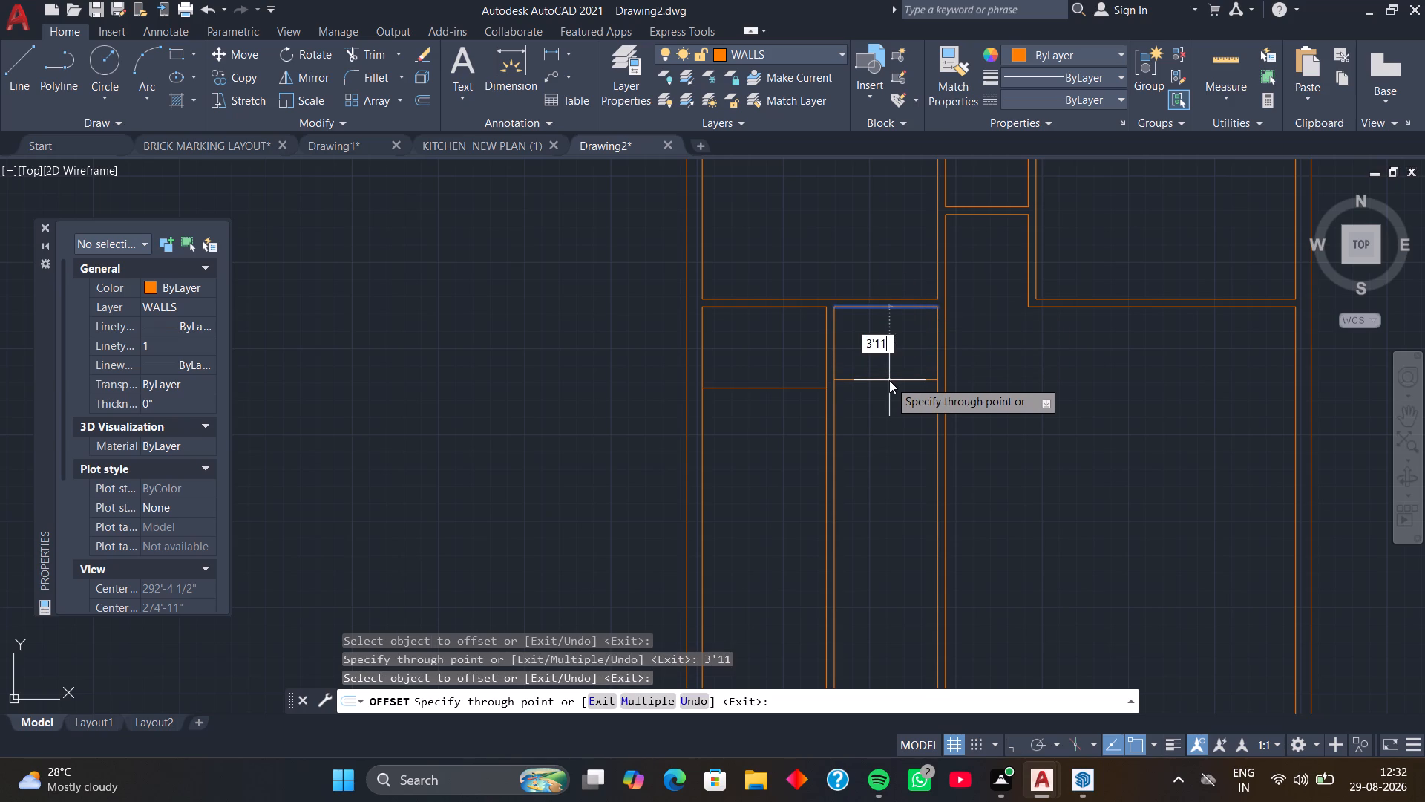
key("Return")
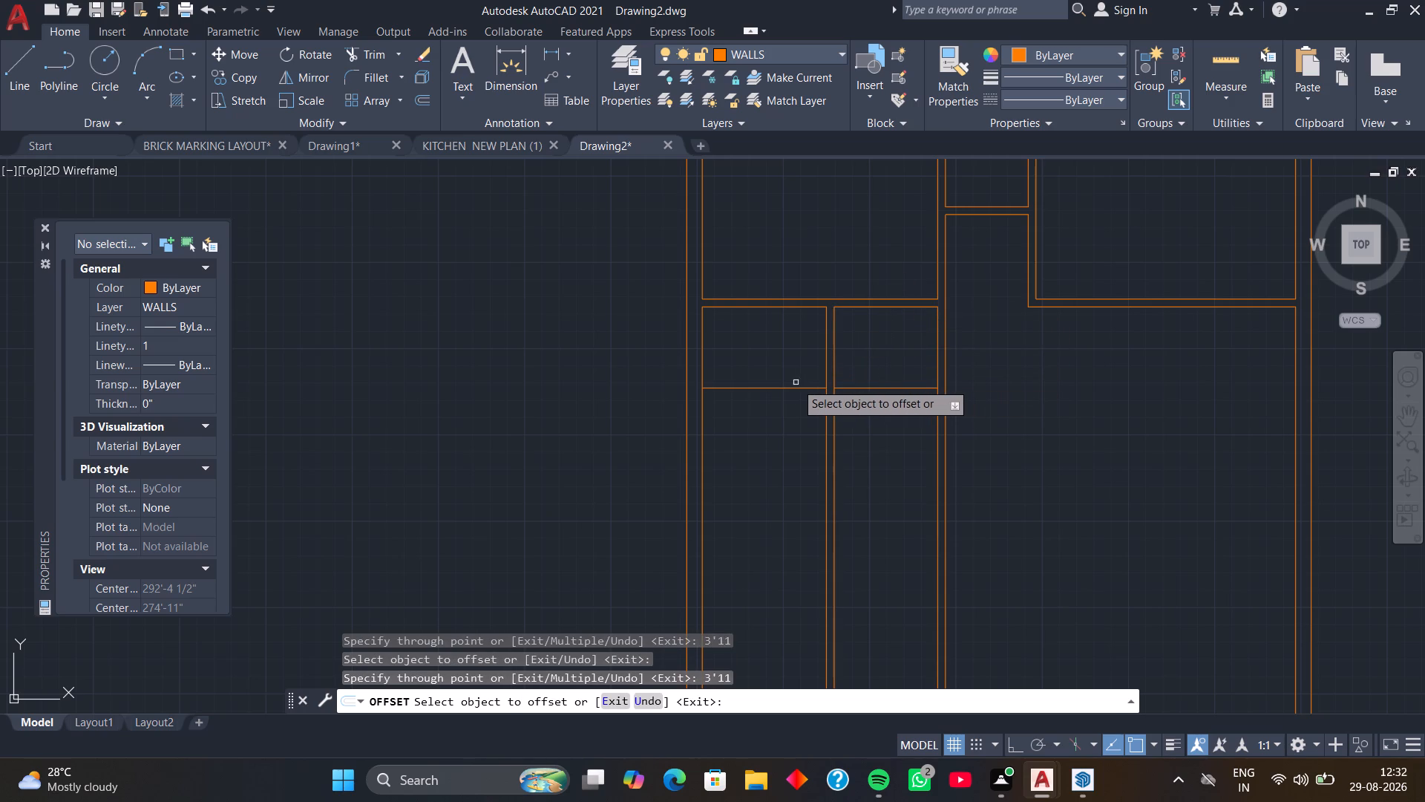
Offset the left small room's bottom line 4.5" down and extend that copy across to the central bay's left wall.
left_click(789, 388)
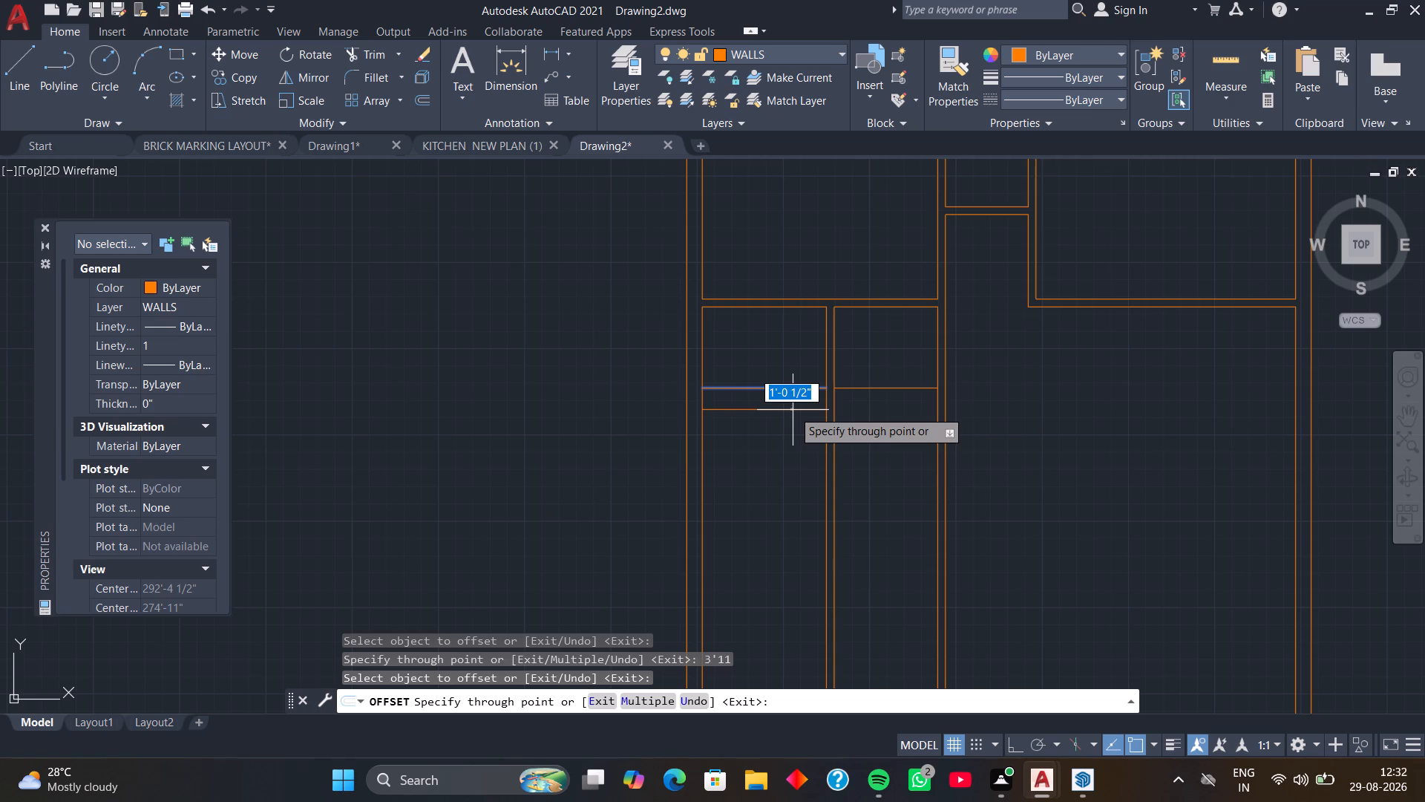
type("4.5")
key("Return")
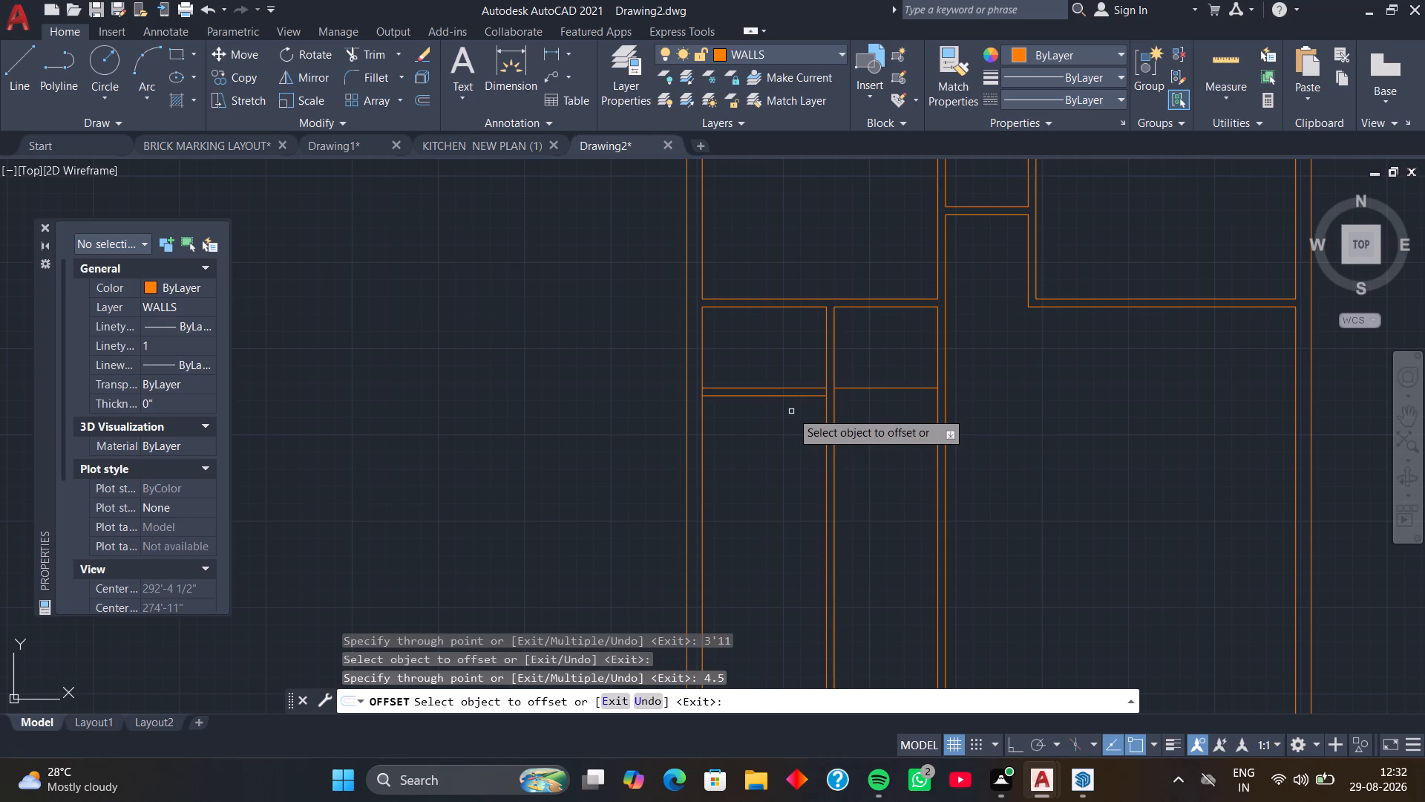
key("space")
type("EX")
key("space")
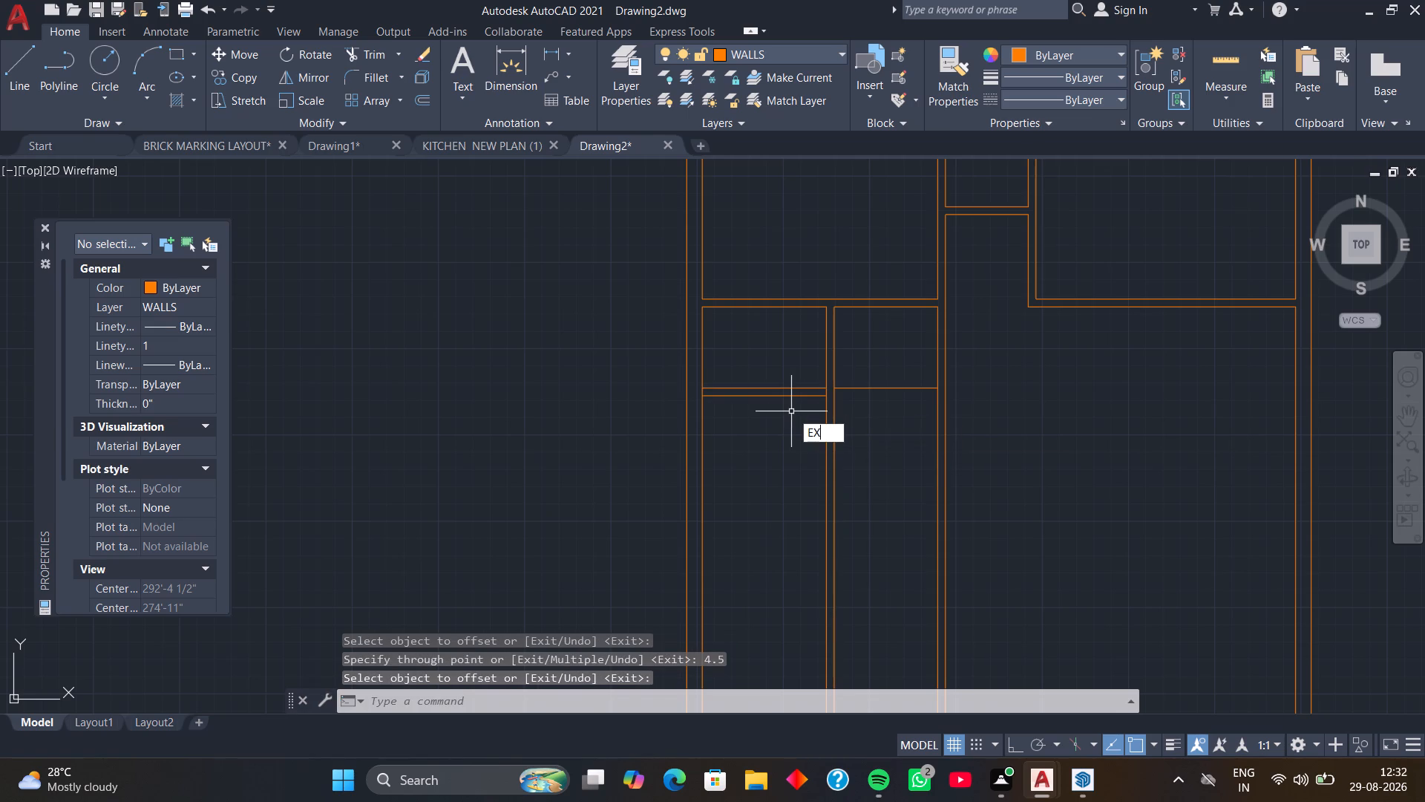
left_click(791, 398)
left_click(799, 397)
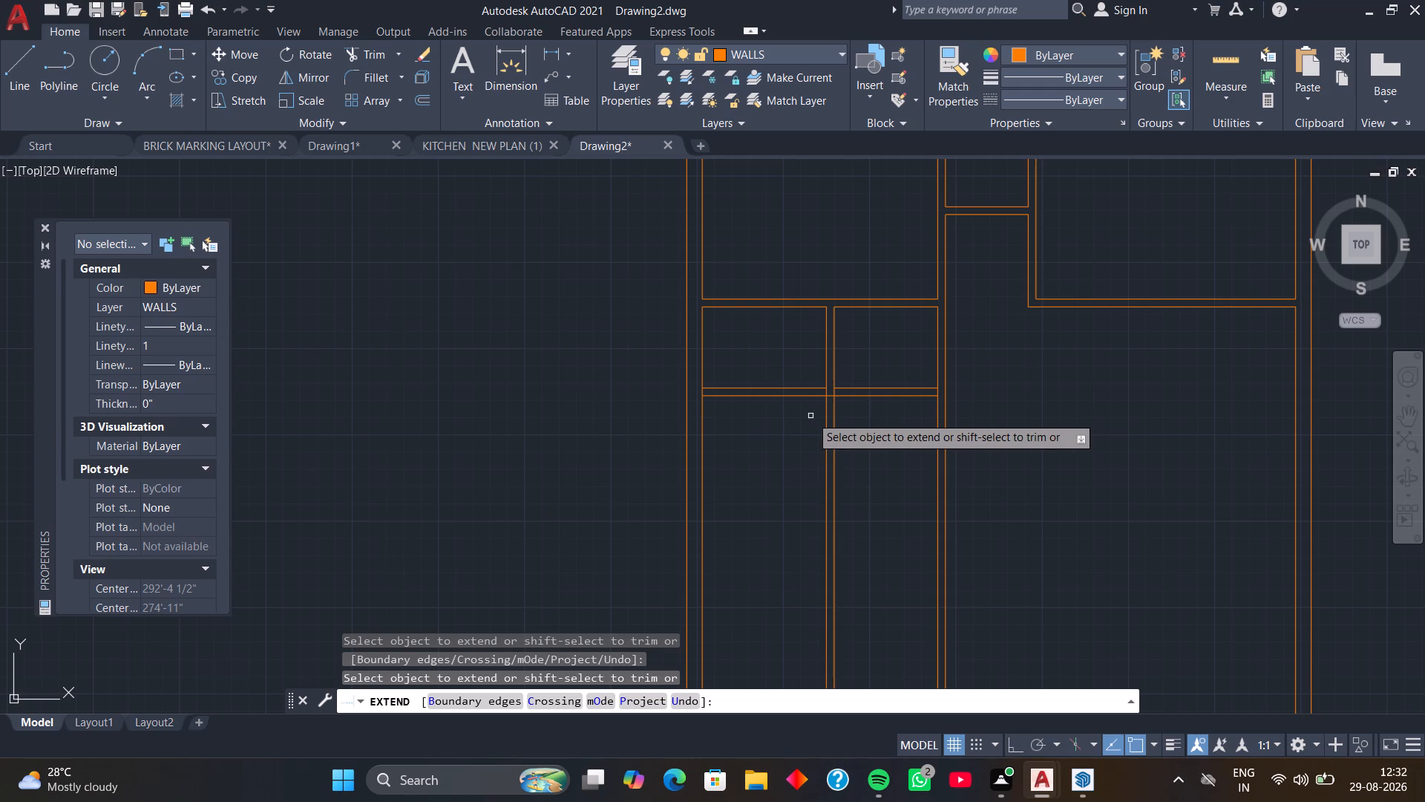
key("space")
Trim both lines of the vertical partition below the small rooms' new bottom wall.
key("t")
key("r")
key("space")
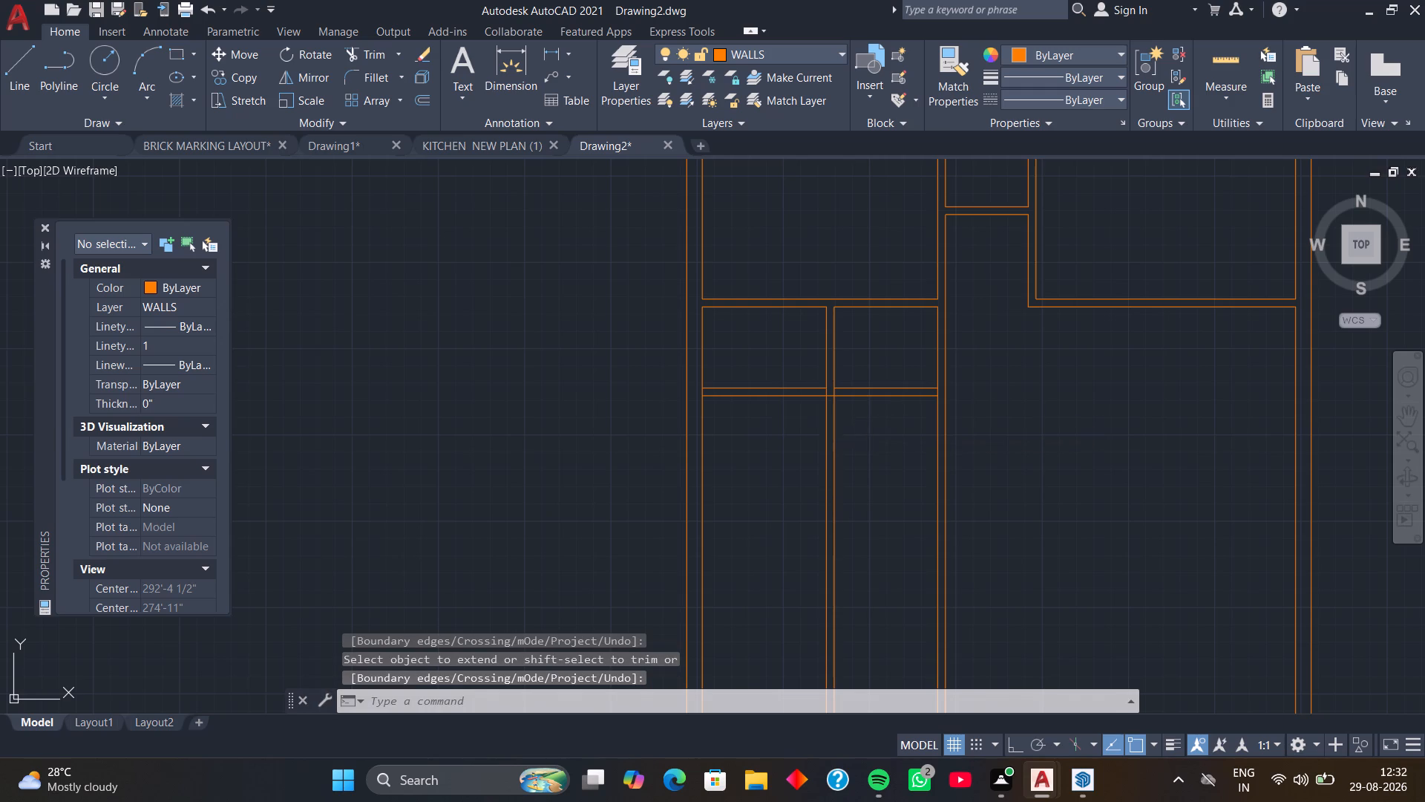
left_click_drag(816, 420, 865, 421)
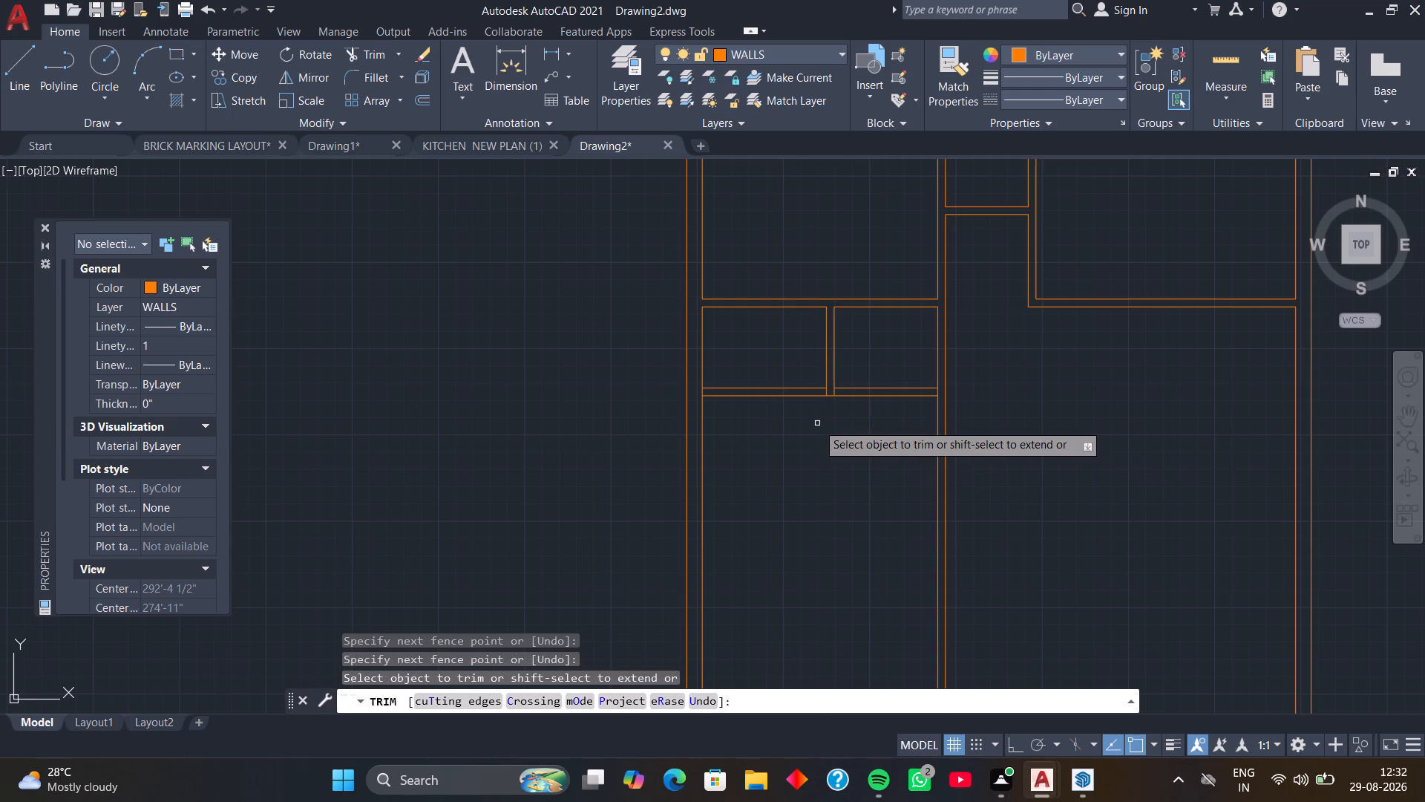
key("space")
Offset the small rooms' bottom wall lower line 10' down, and offset that copy another 4.5" to form the next room's bottom partition.
type("O")
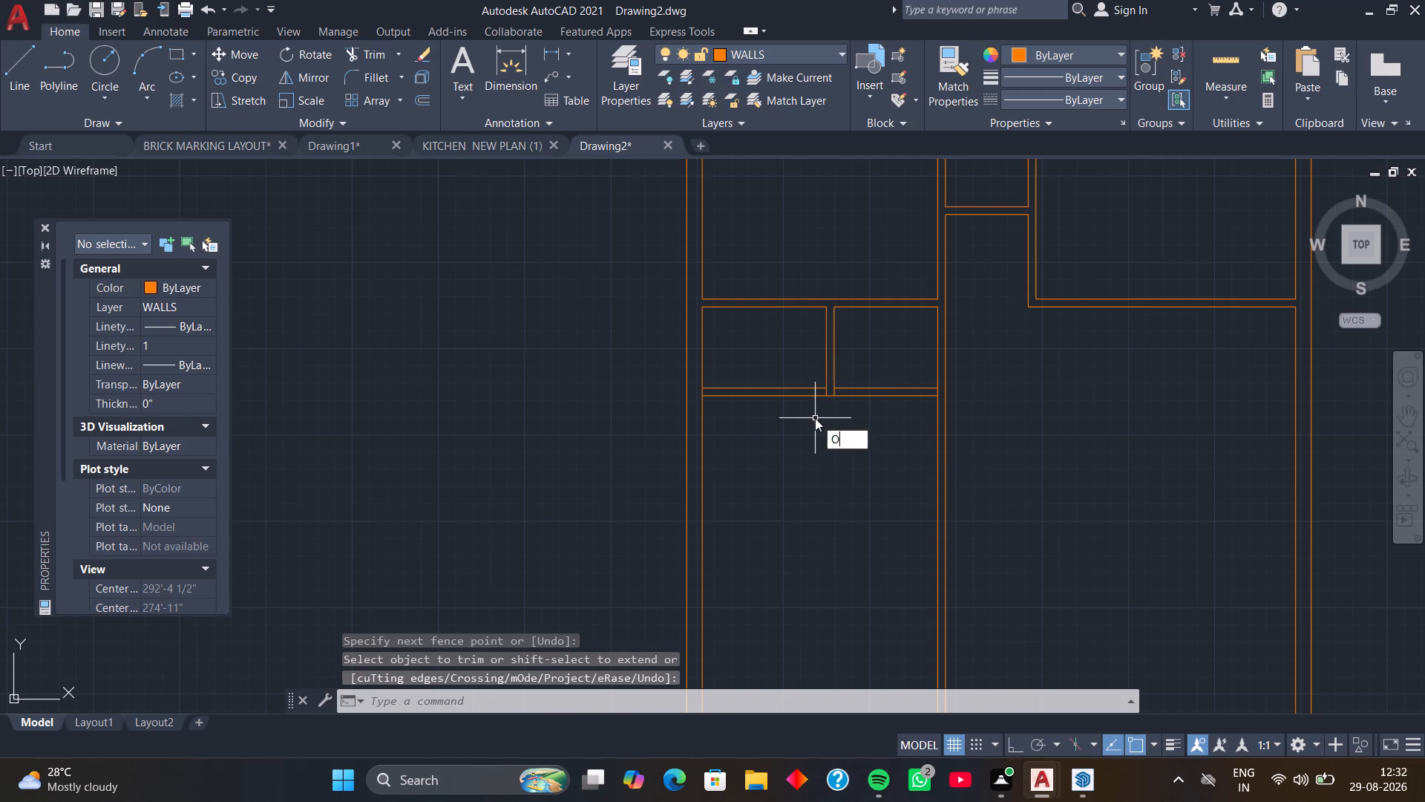
key("space")
key("space")
left_click(814, 397)
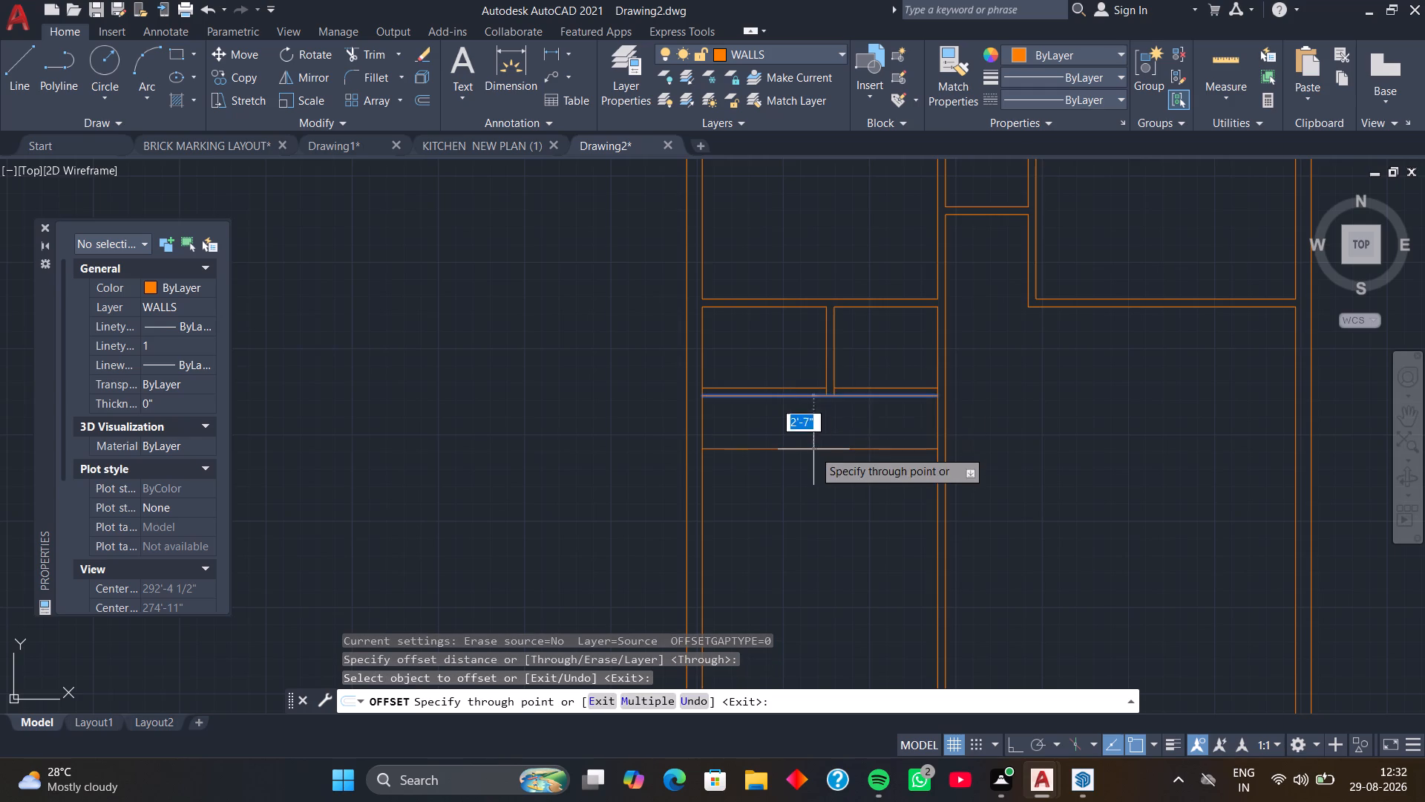
scroll(815, 453, "down", 2)
middle_click_drag(815, 453, 811, 413)
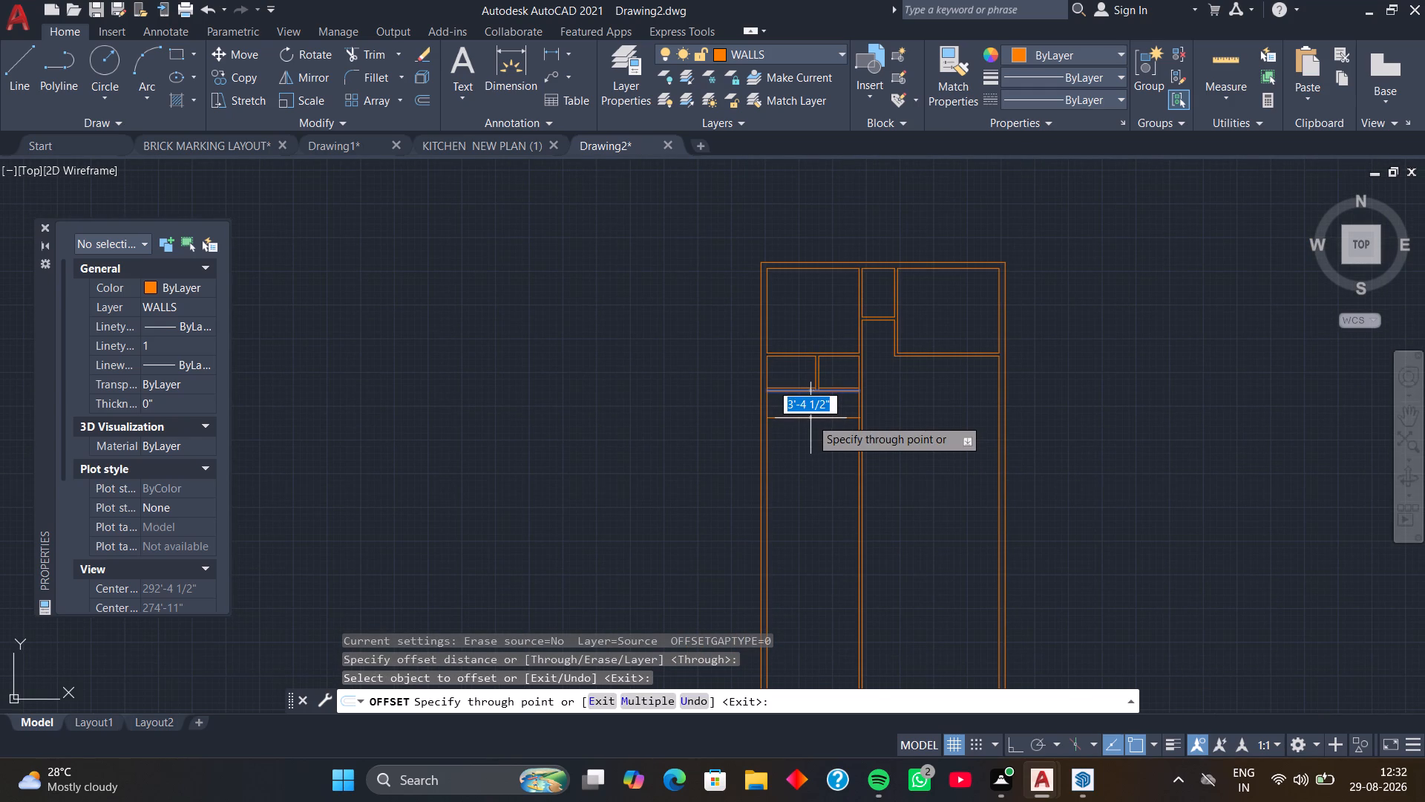
type("10'")
key("Return")
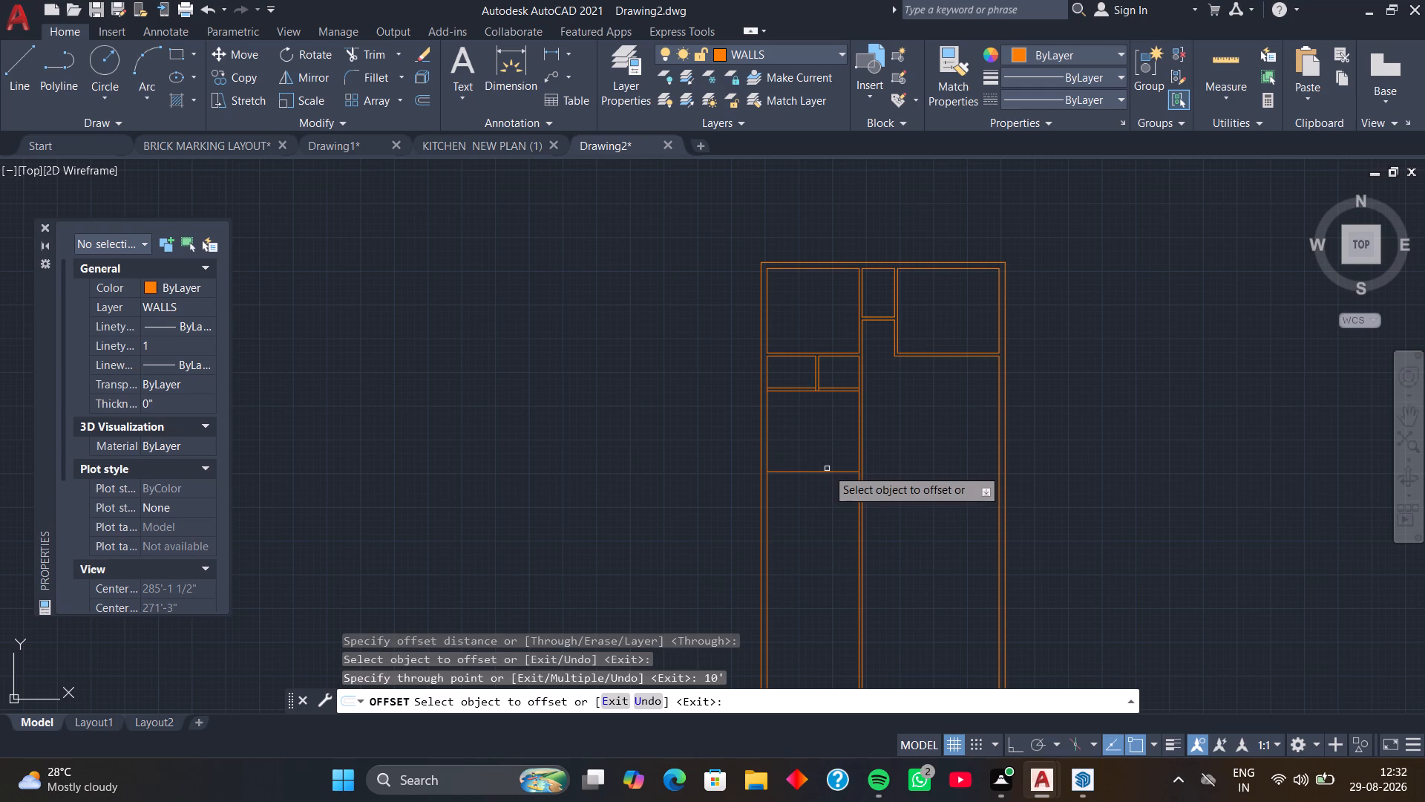
left_click(828, 471)
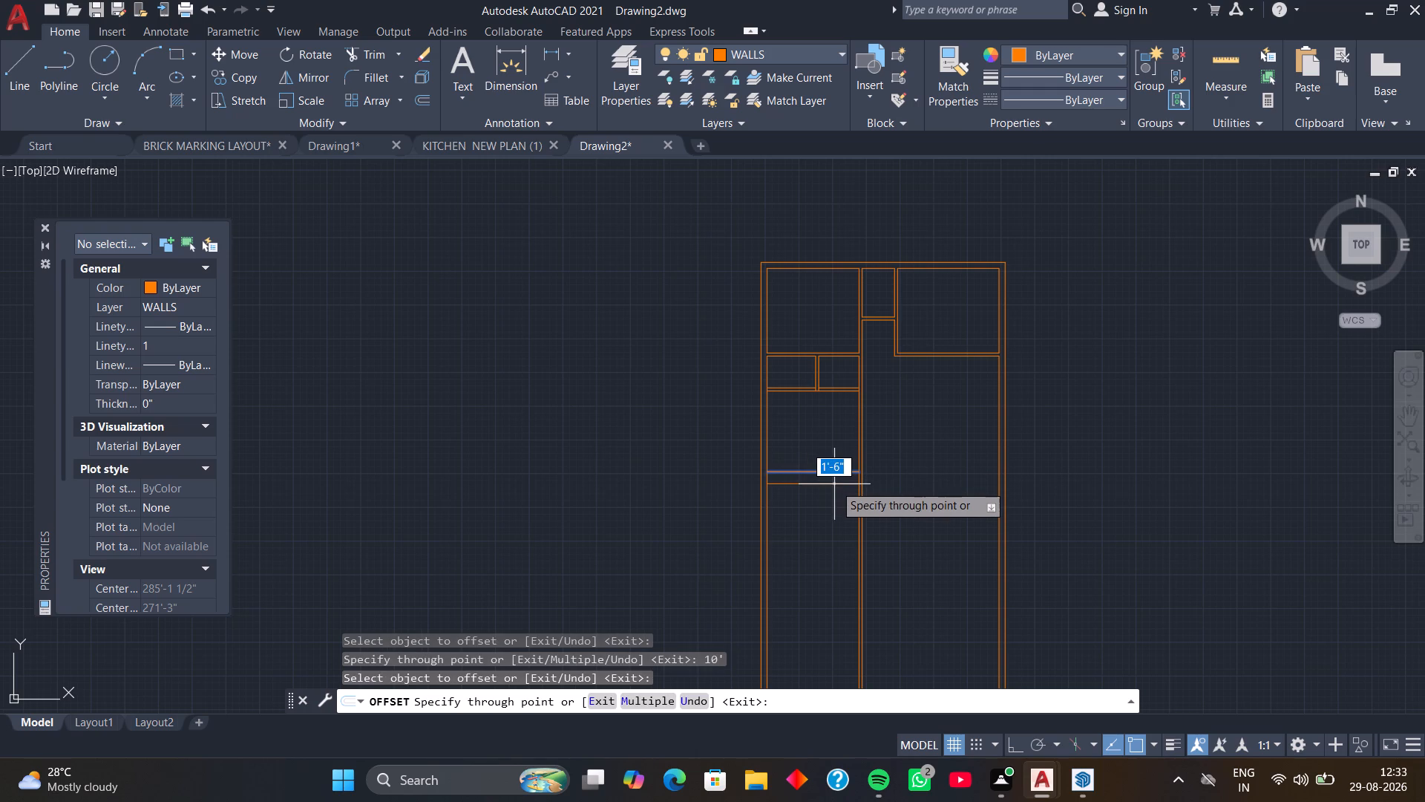
type("4.5")
key("Return")
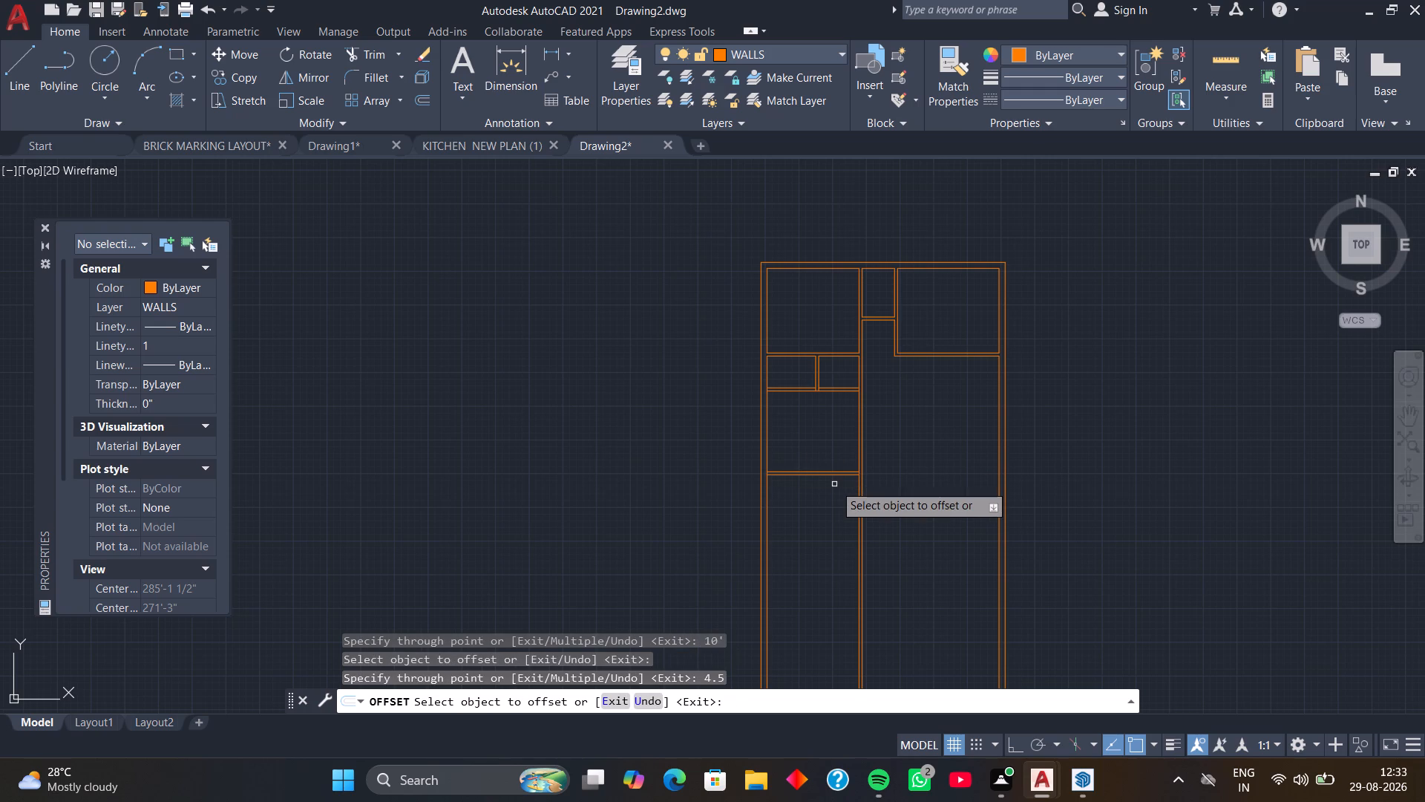
Offset the new partition's lower line 10' down, and offset that copy another 9" to form the following room's bottom wall.
scroll(829, 481, "up", 2)
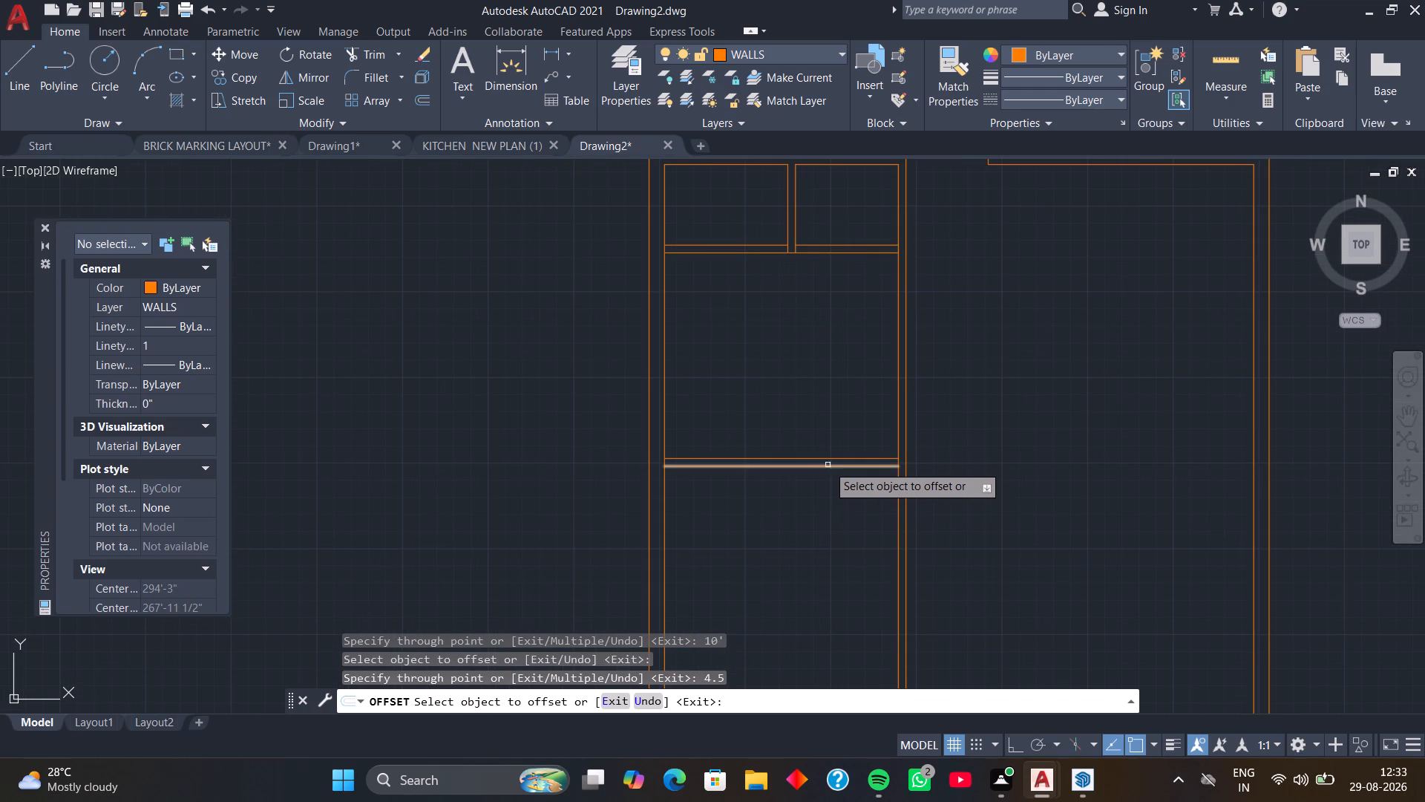
left_click(829, 466)
type("10'")
key("Return")
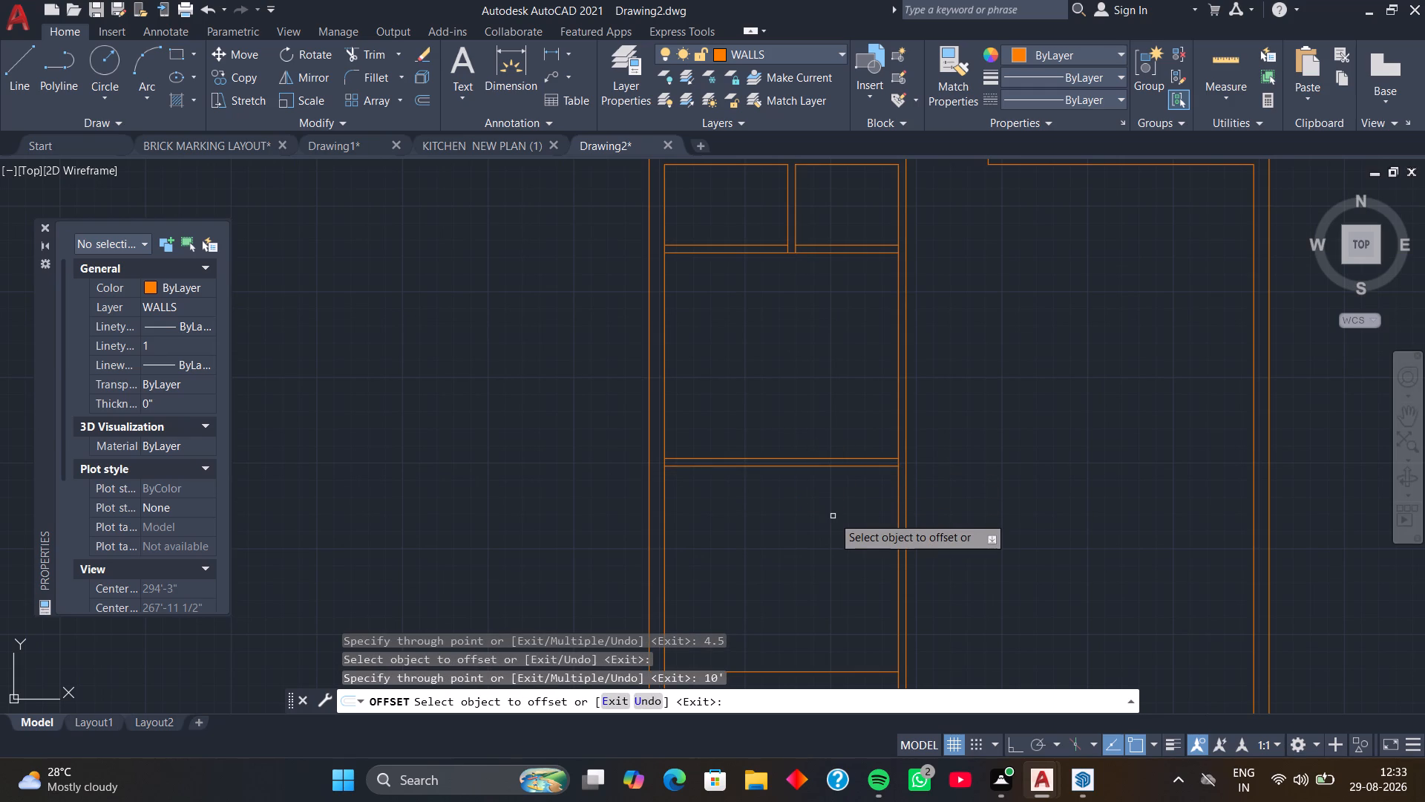
scroll(833, 516, "down", 1)
middle_click_drag(833, 516, 845, 357)
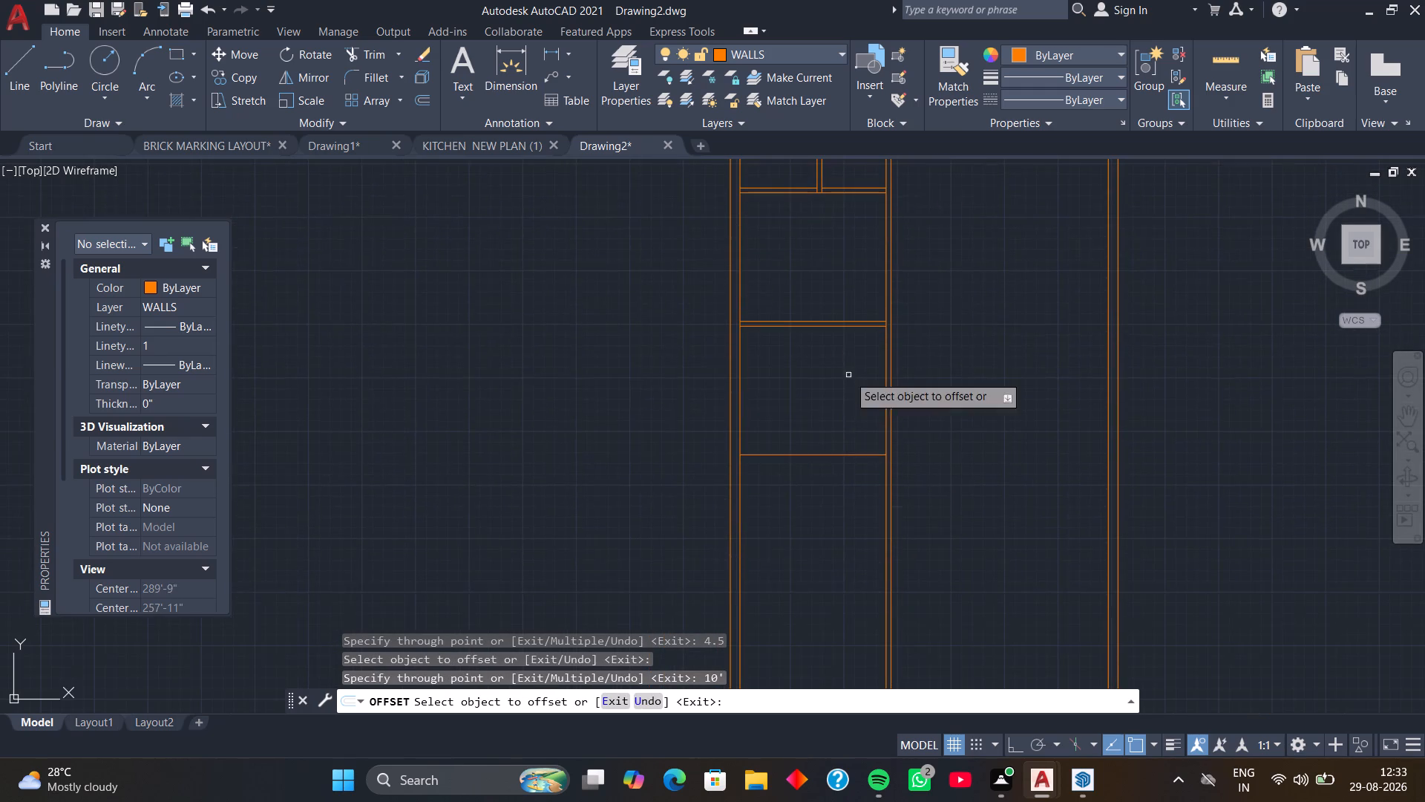
left_click(845, 452)
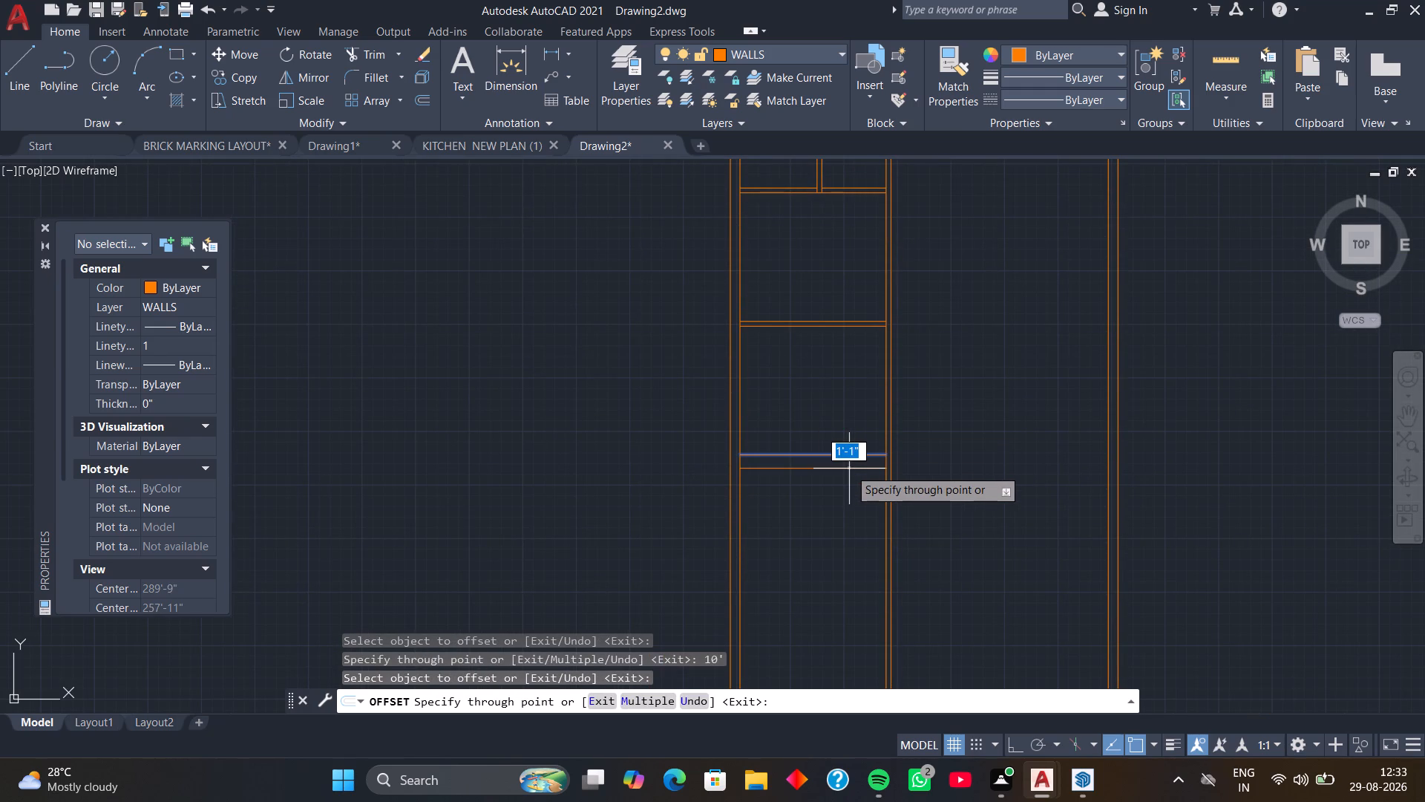
key("9")
key("Return")
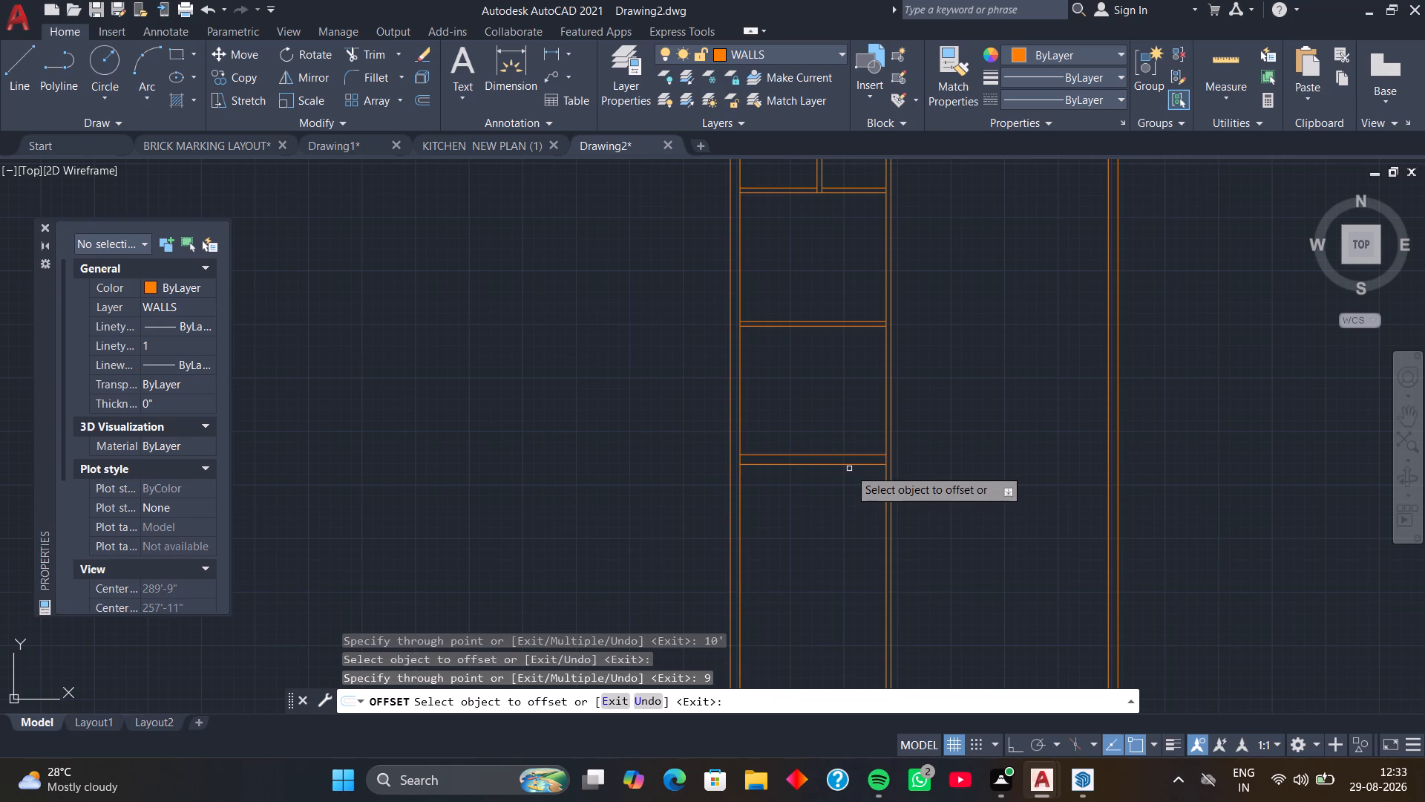
Extend the new bottom wall's lower line to both outer side faces and its upper line across to the right wall's inner line.
key("space")
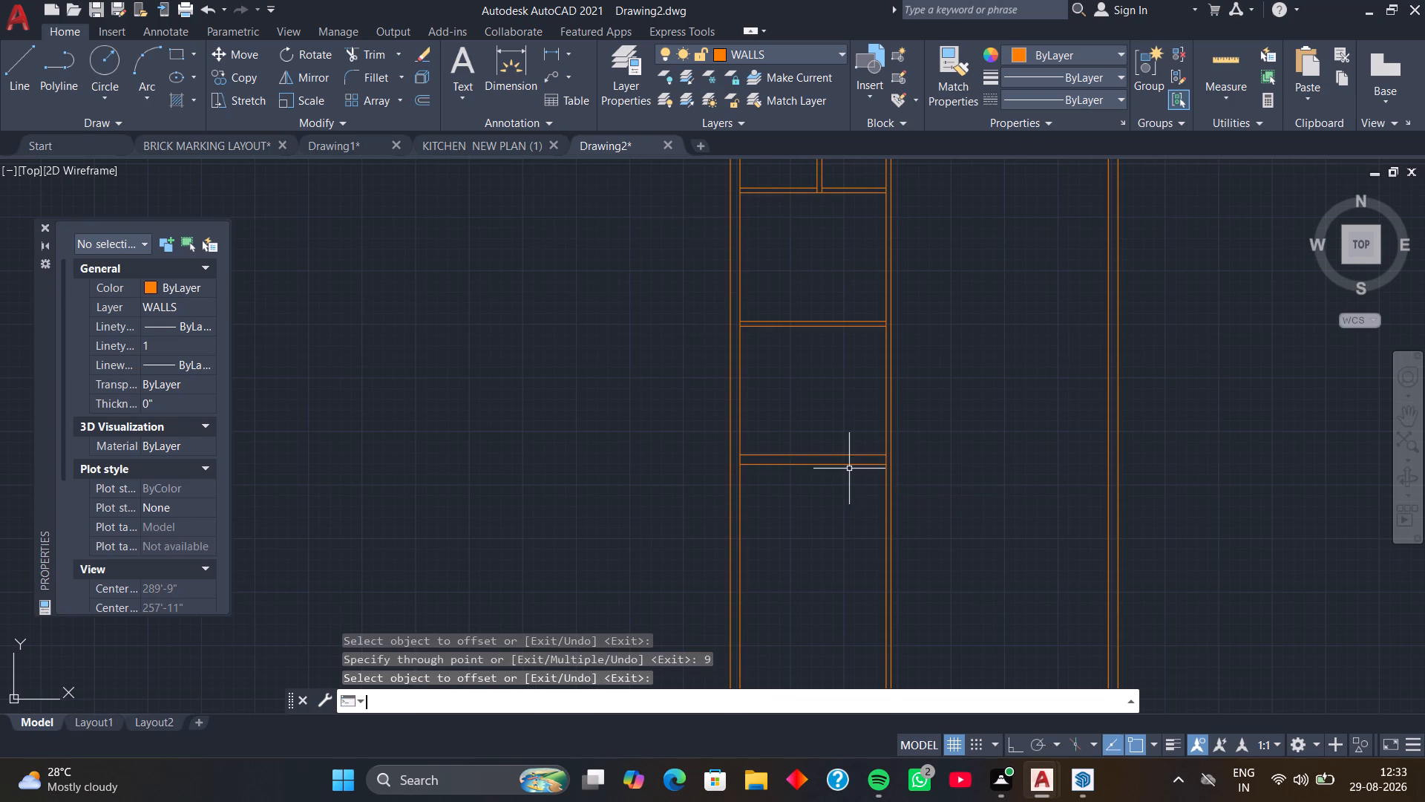
type("EX")
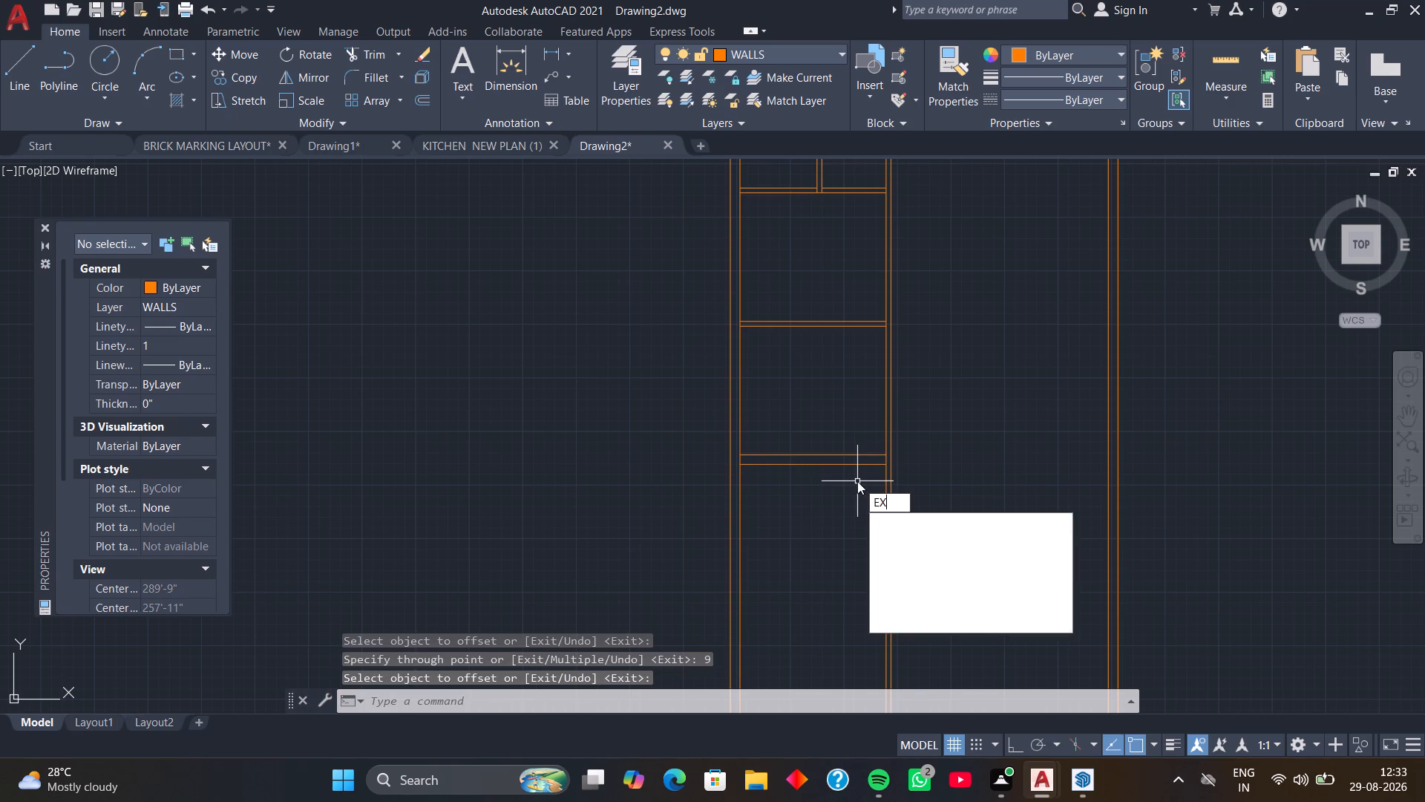
key("space")
left_click(788, 464)
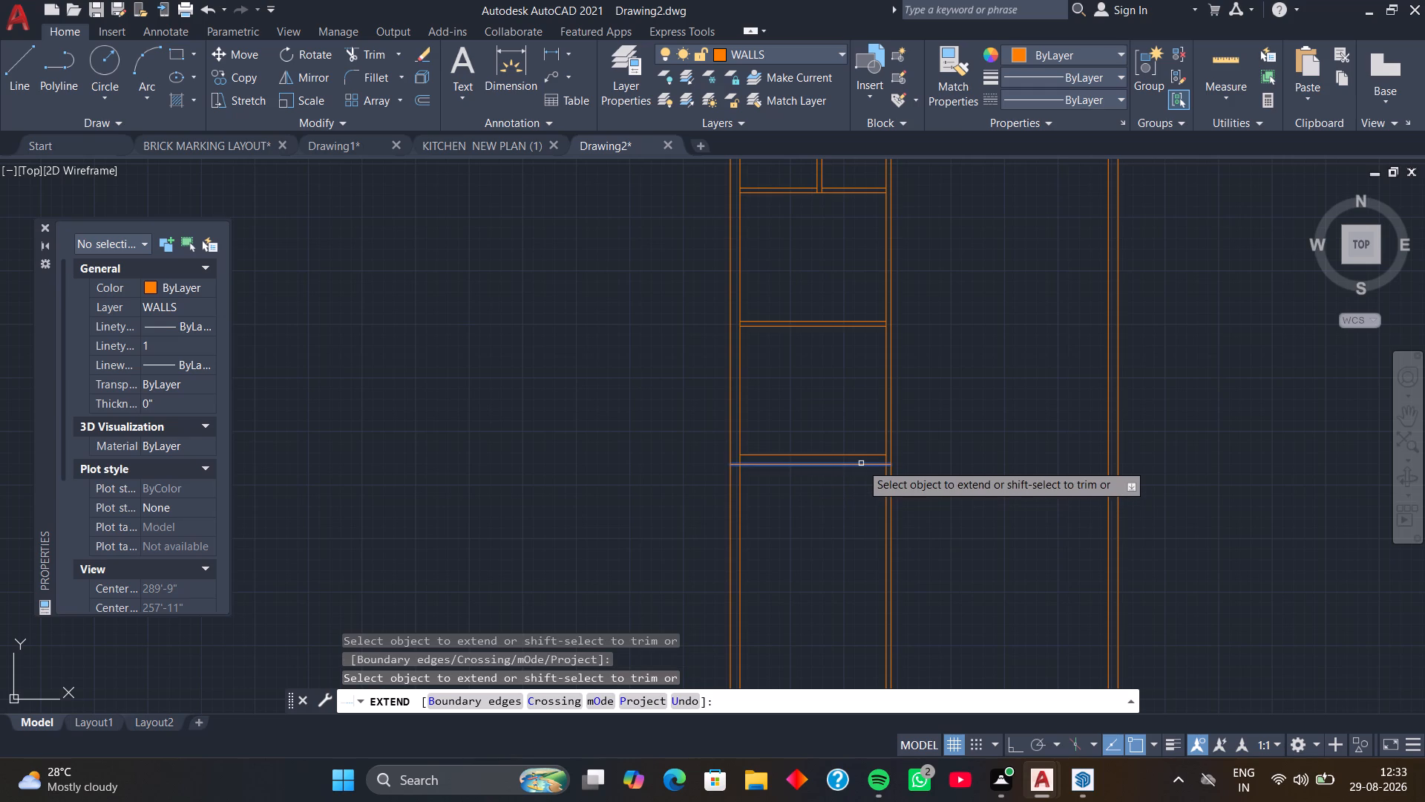
left_click(861, 463)
left_click(870, 463)
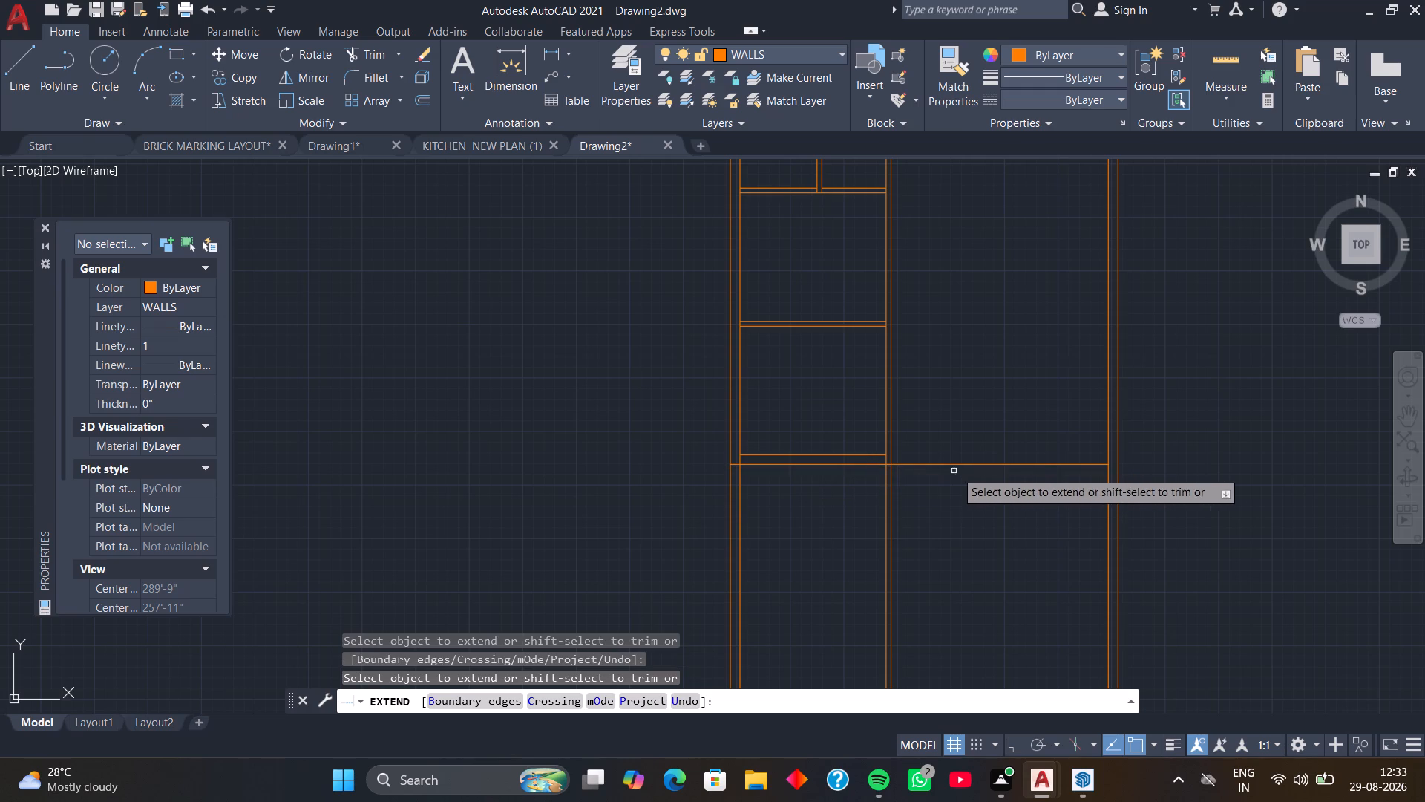
left_click(986, 466)
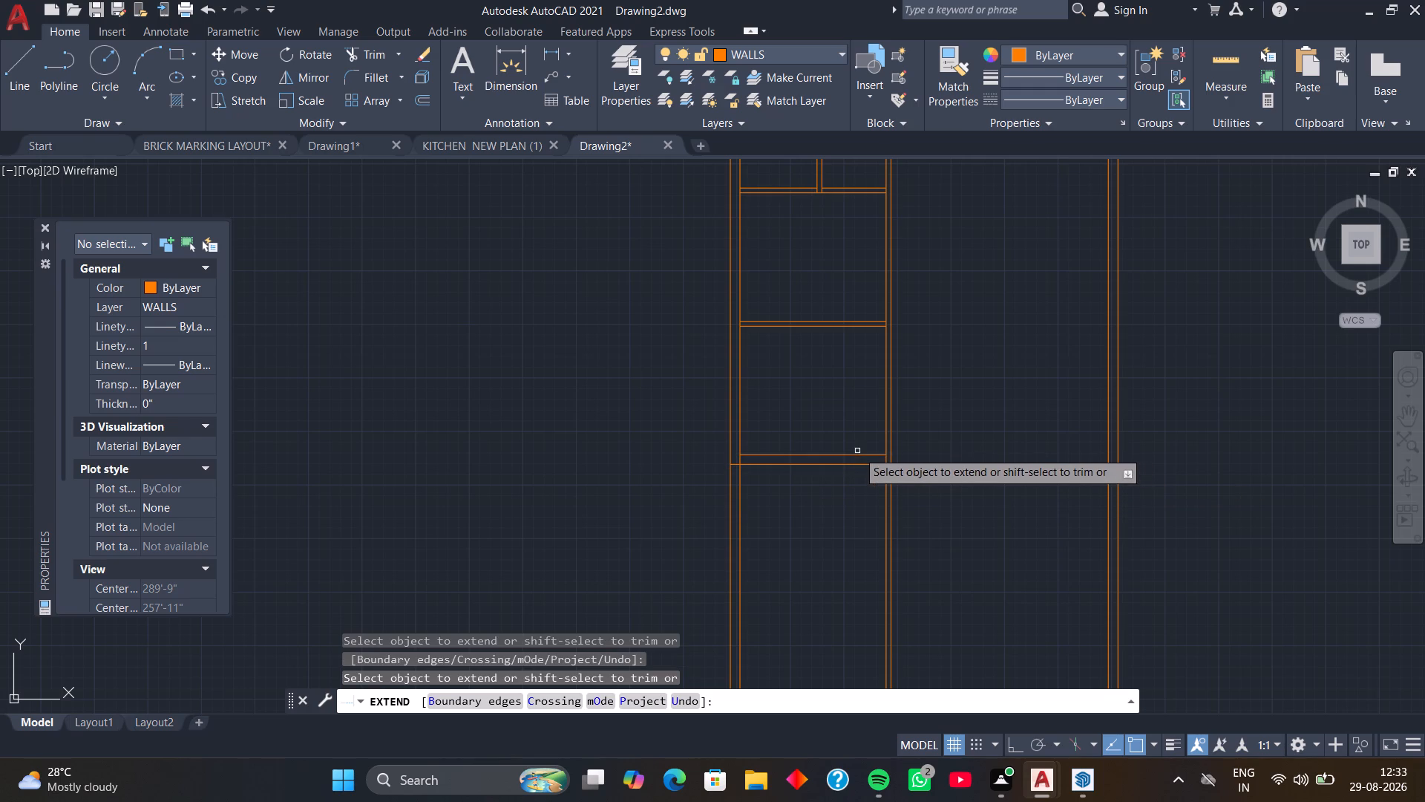
left_click(859, 454)
left_click(881, 457)
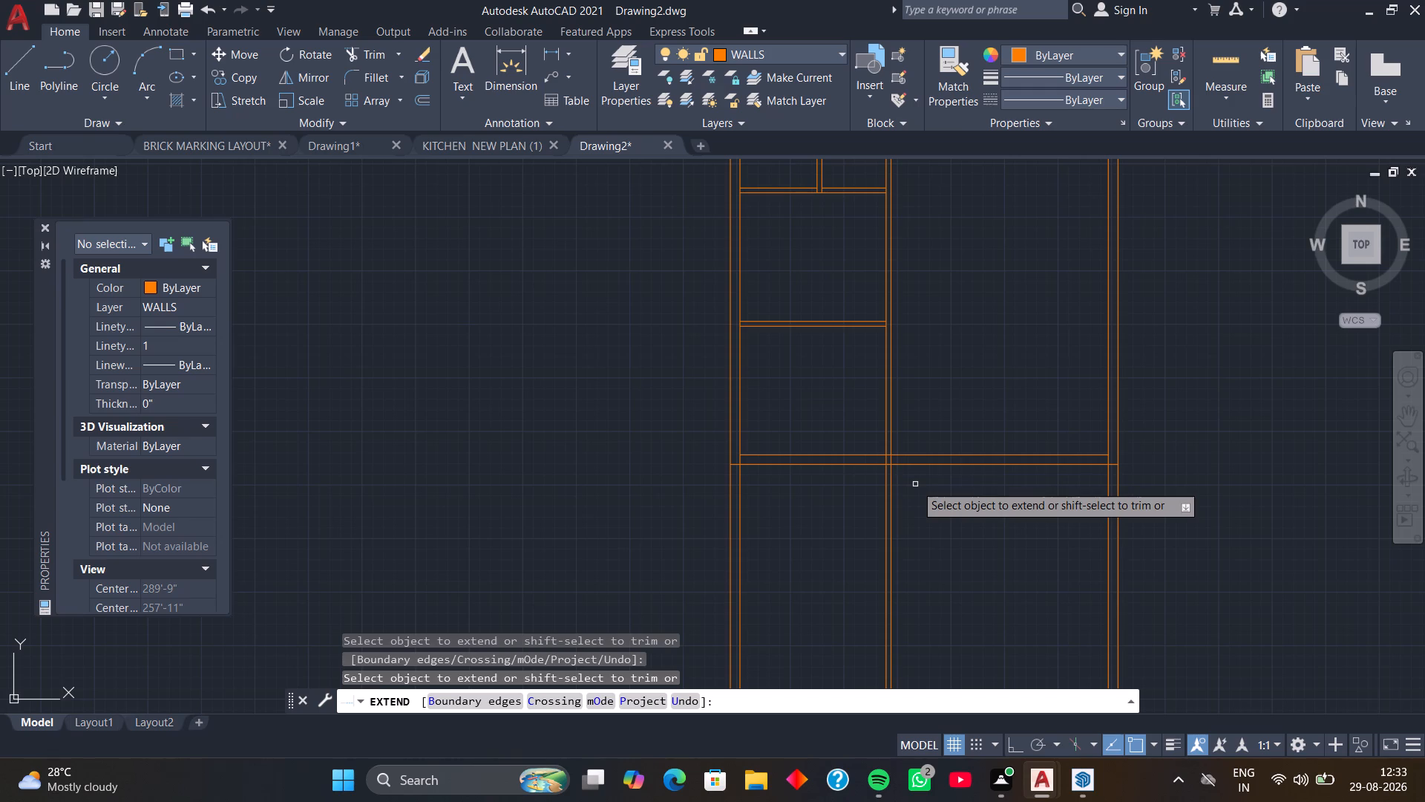
key("space")
Trim the central, left and right vertical wall lines that run below the new bottom wall.
type("TR")
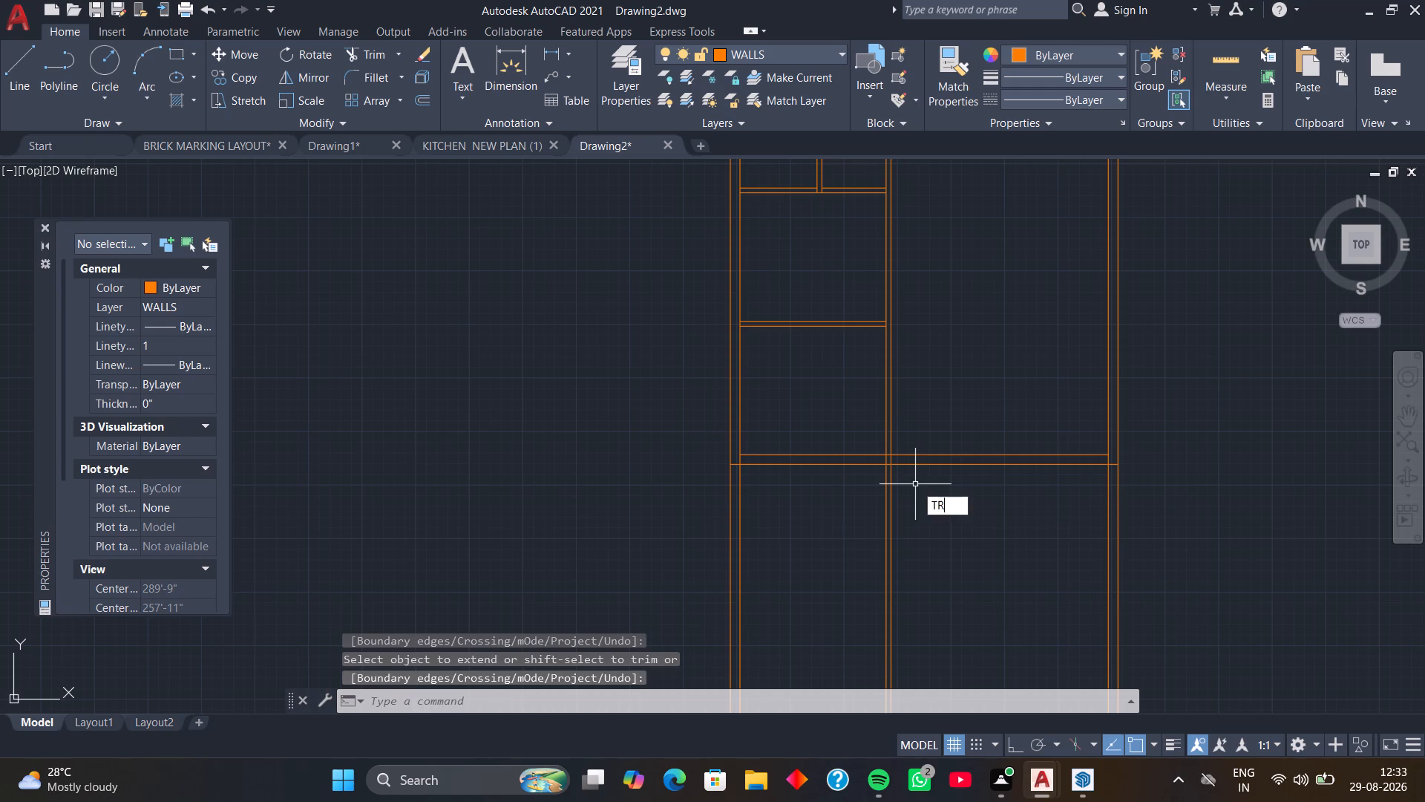
key("space")
left_click_drag(865, 497, 916, 497)
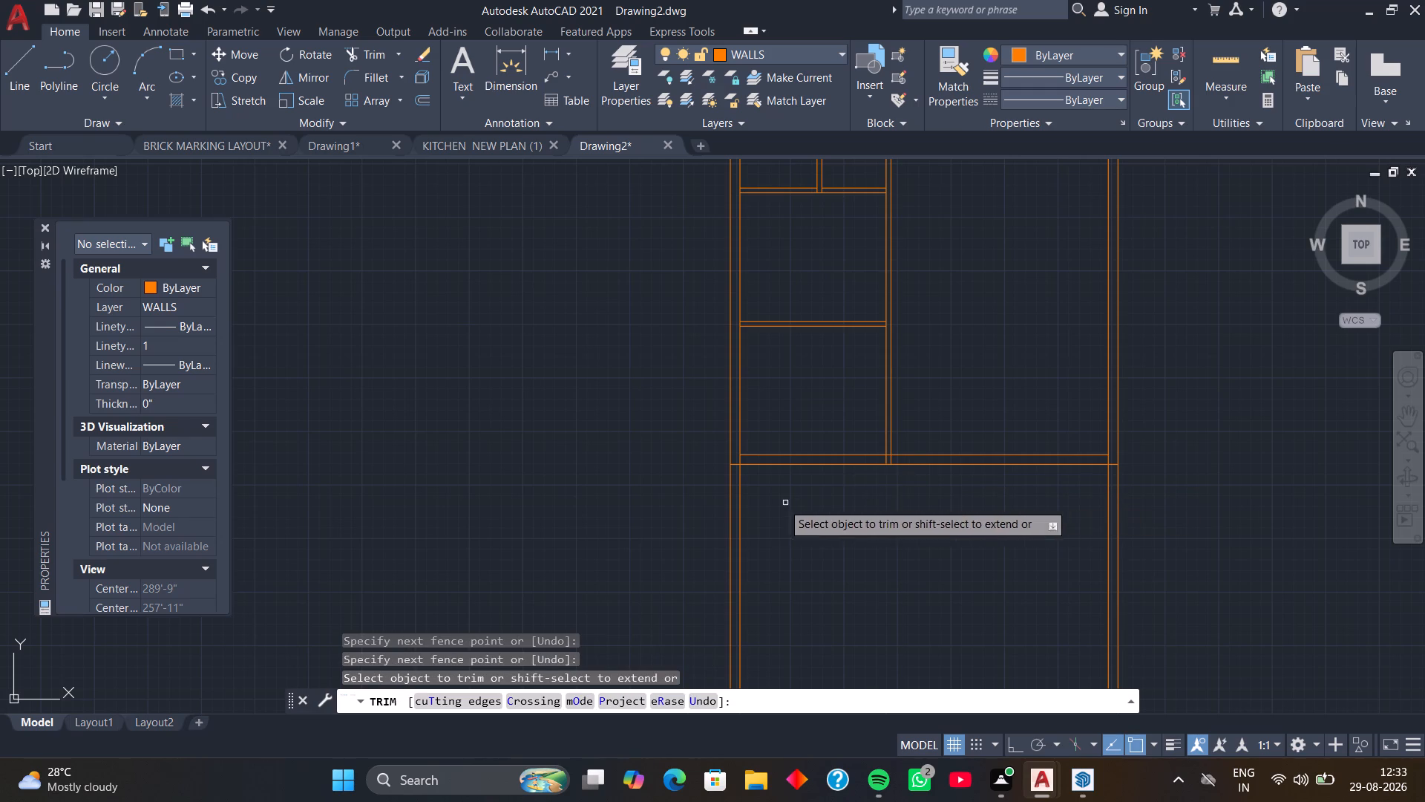
left_click_drag(720, 504, 771, 506)
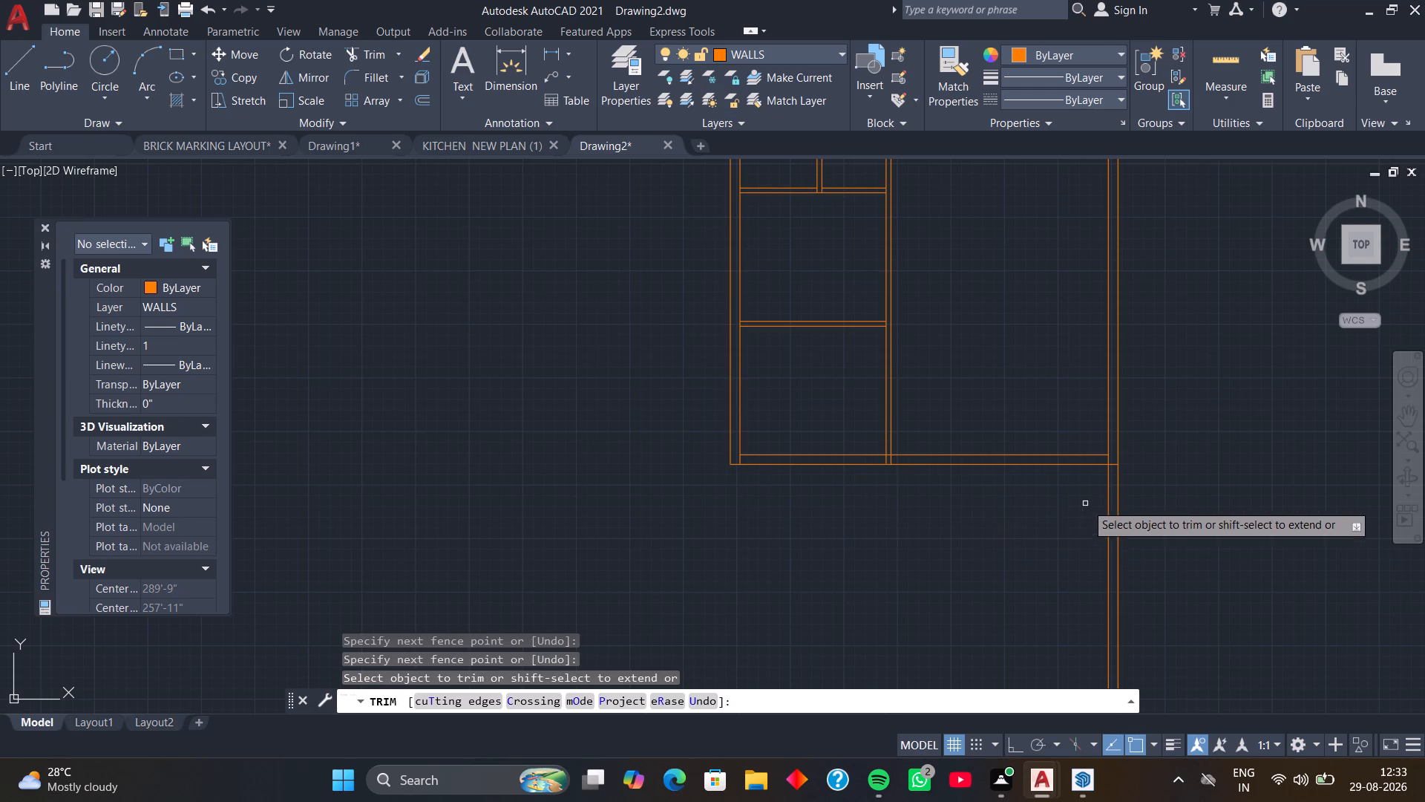
left_click_drag(1090, 503, 1151, 500)
Trim the overlapping wall lines at the bottom wall's right corner, central wall junction and left corner.
scroll(1078, 476, "up", 2)
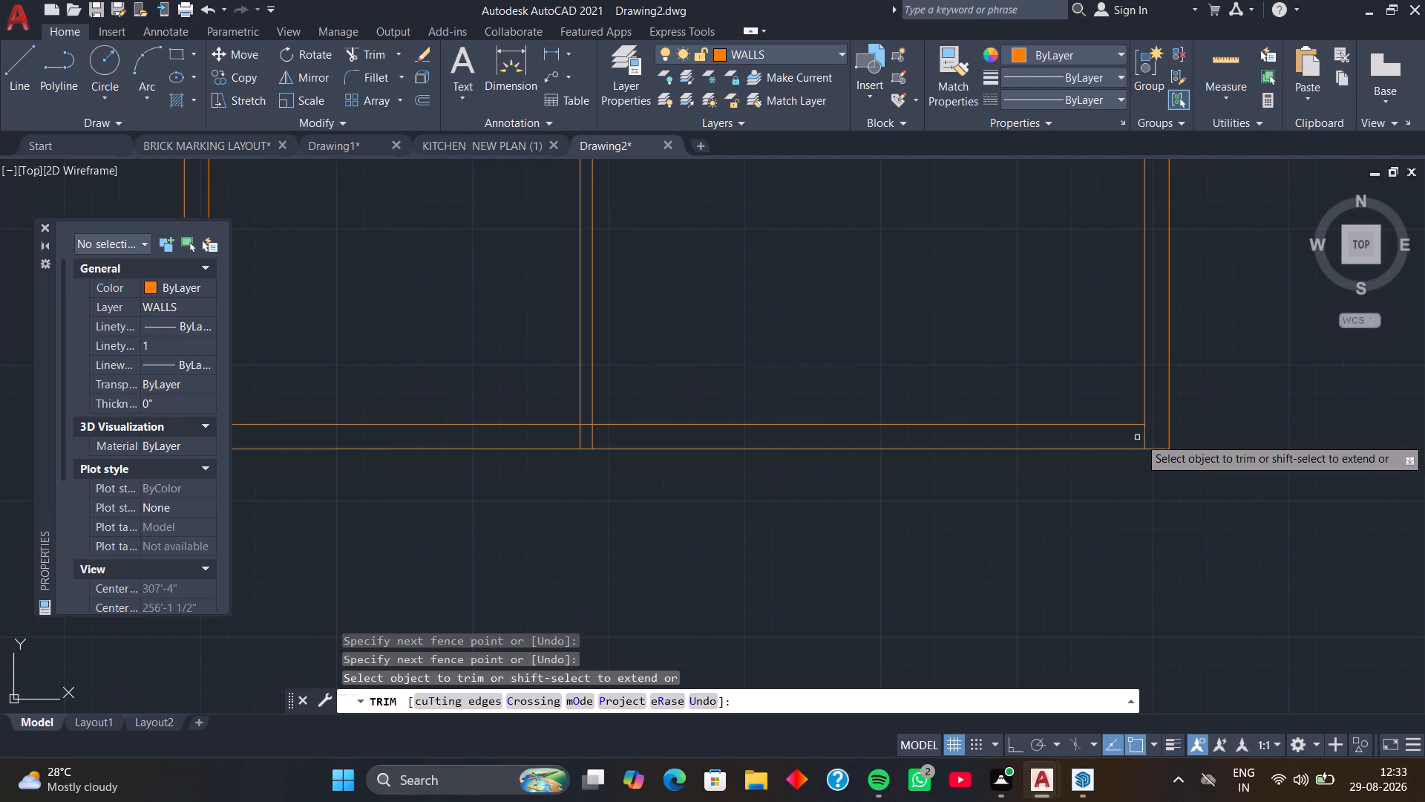
left_click(1146, 437)
middle_click_drag(747, 444, 950, 468)
scroll(768, 463, "up", 2)
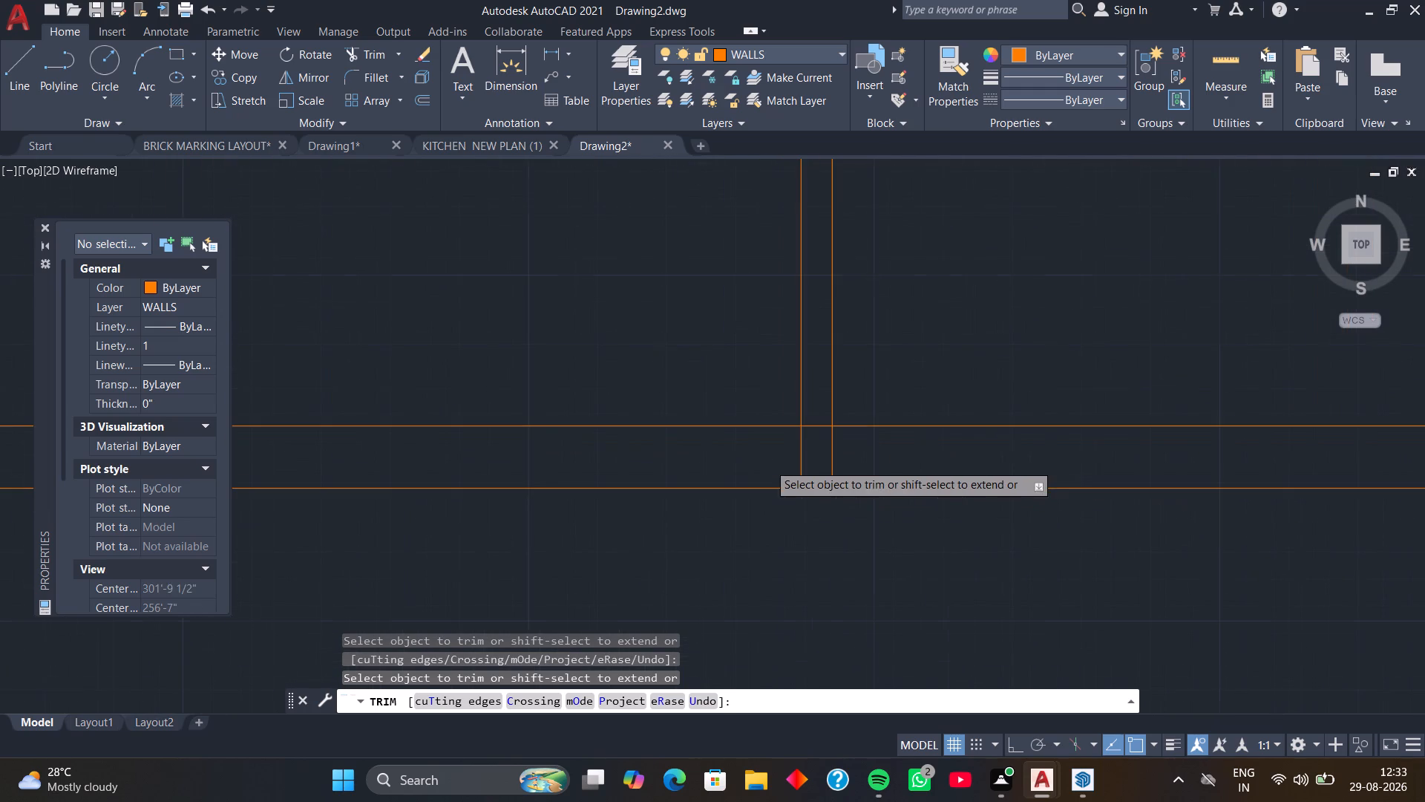
left_click_drag(788, 451, 852, 454)
left_click(816, 428)
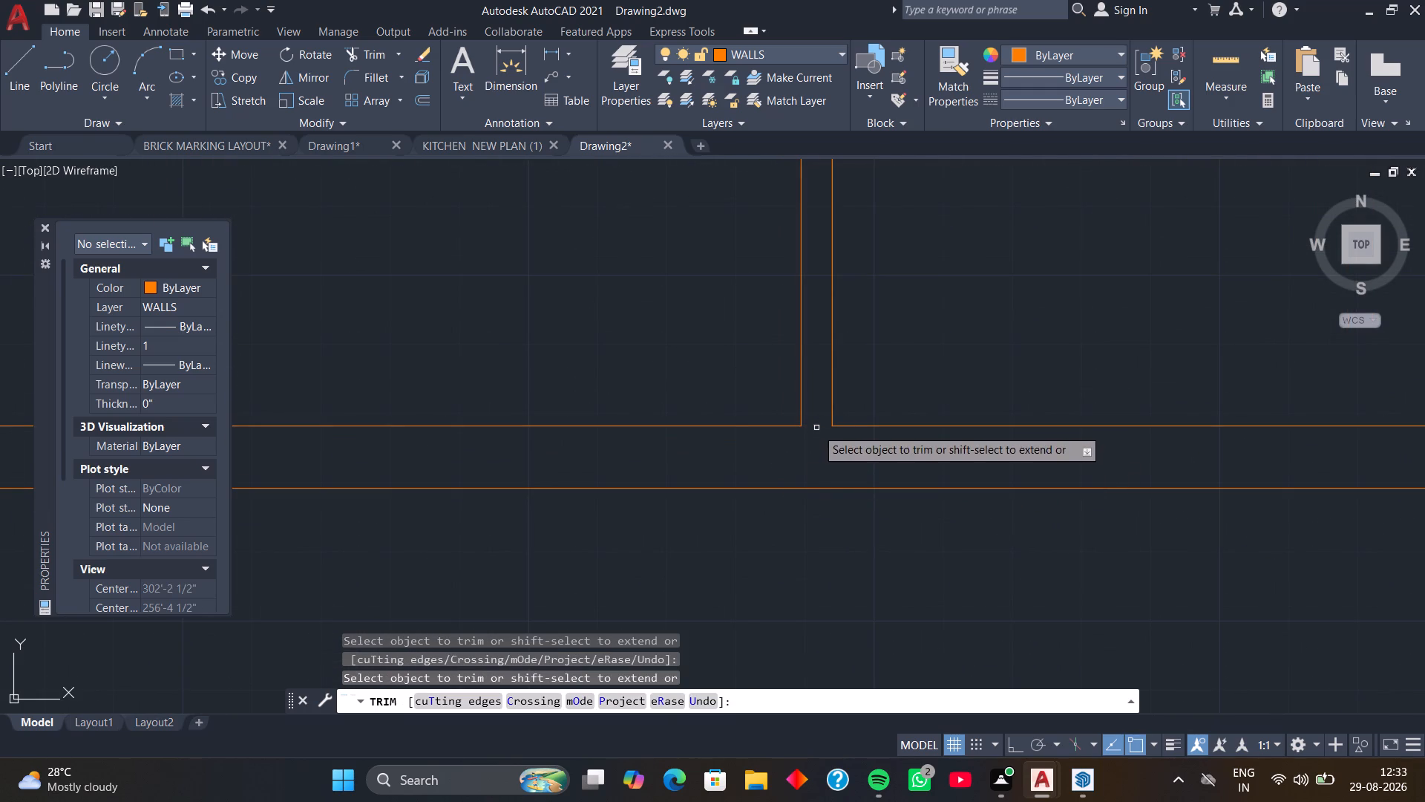
scroll(766, 485, "down", 4)
middle_click_drag(736, 519, 963, 492)
scroll(840, 448, "up", 3)
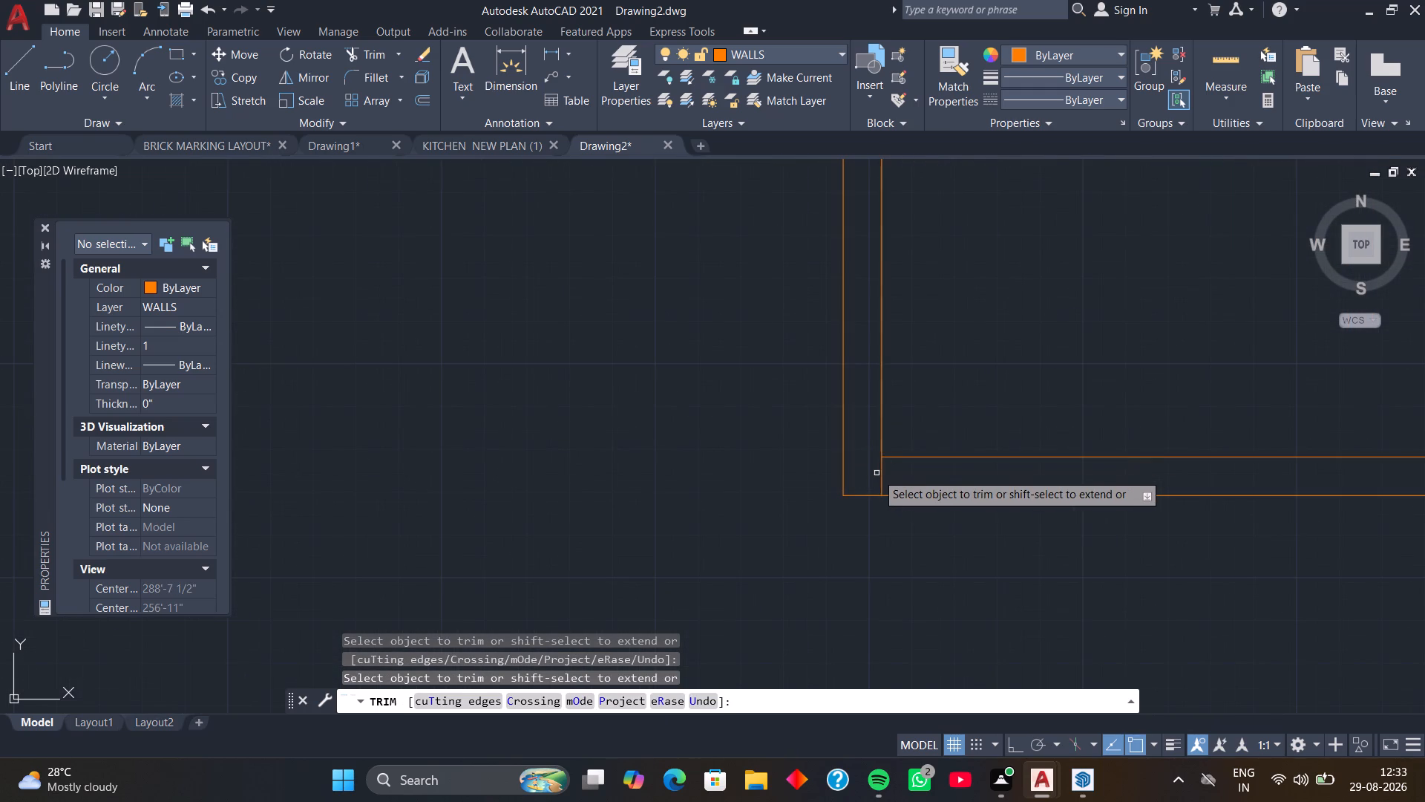
left_click(880, 474)
Trim the vertical wall lines crossing the ends of the partition between the two lower-left rooms.
scroll(958, 422, "down", 4)
middle_click_drag(1003, 384, 946, 496)
scroll(977, 461, "up", 4)
left_click(955, 457)
scroll(813, 512, "down", 4)
middle_click_drag(777, 524, 855, 516)
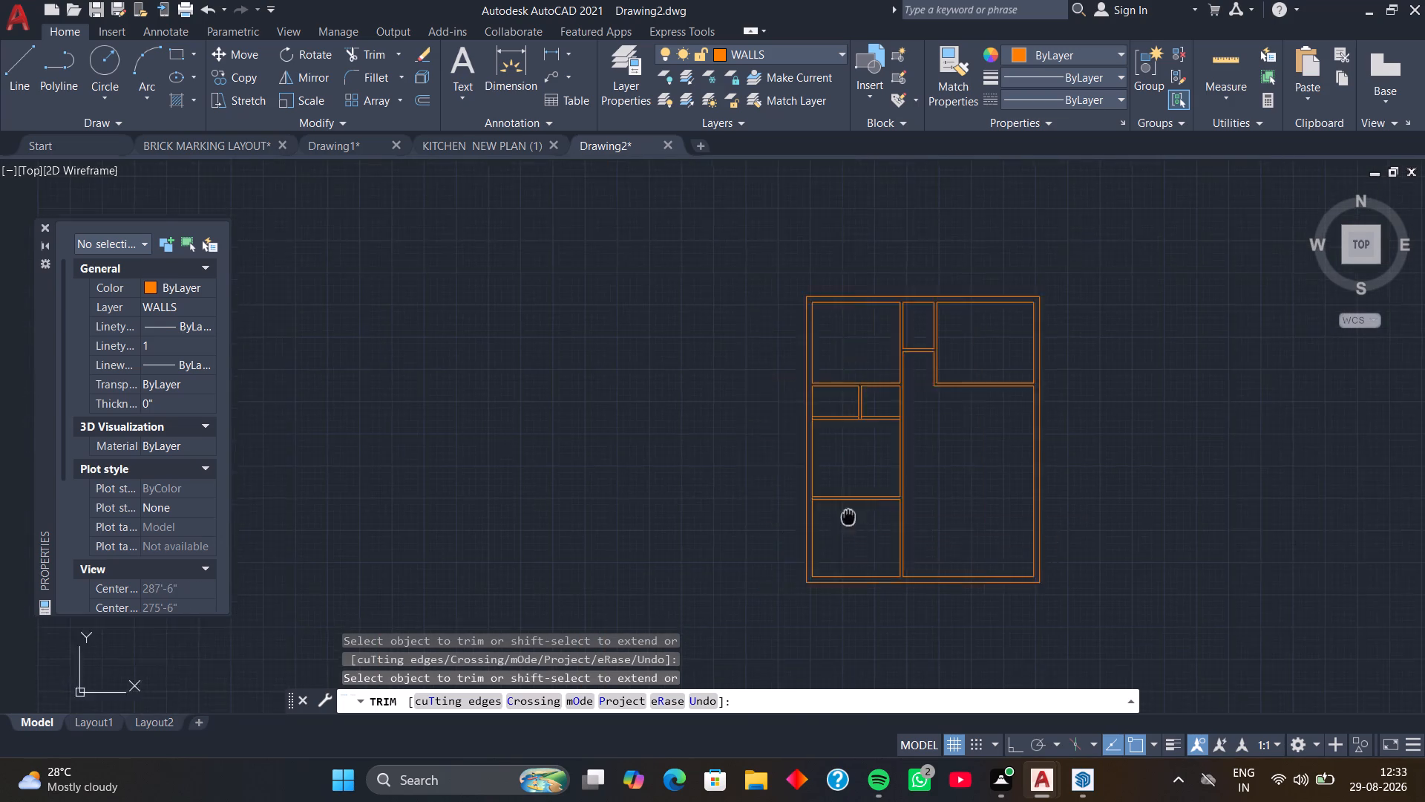
middle_click_drag(855, 516, 928, 506)
scroll(894, 480, "up", 4)
left_click(893, 529)
Trim the overlapping lines where the small rooms' bottom wall meets their vertical partition, the left wall and the central wall.
scroll(966, 489, "down", 5)
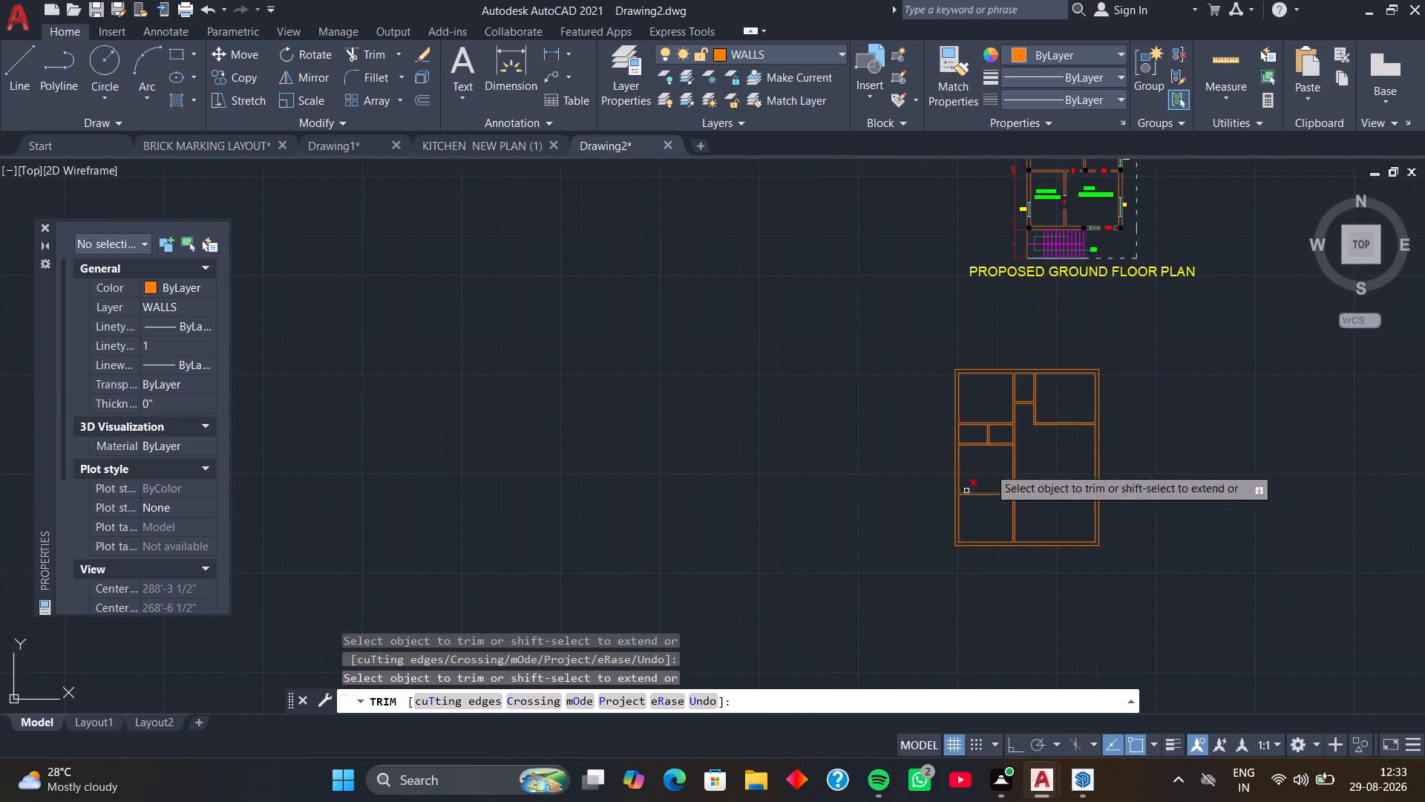
middle_click_drag(997, 425, 959, 479)
scroll(940, 522, "up", 3)
scroll(960, 449, "up", 3)
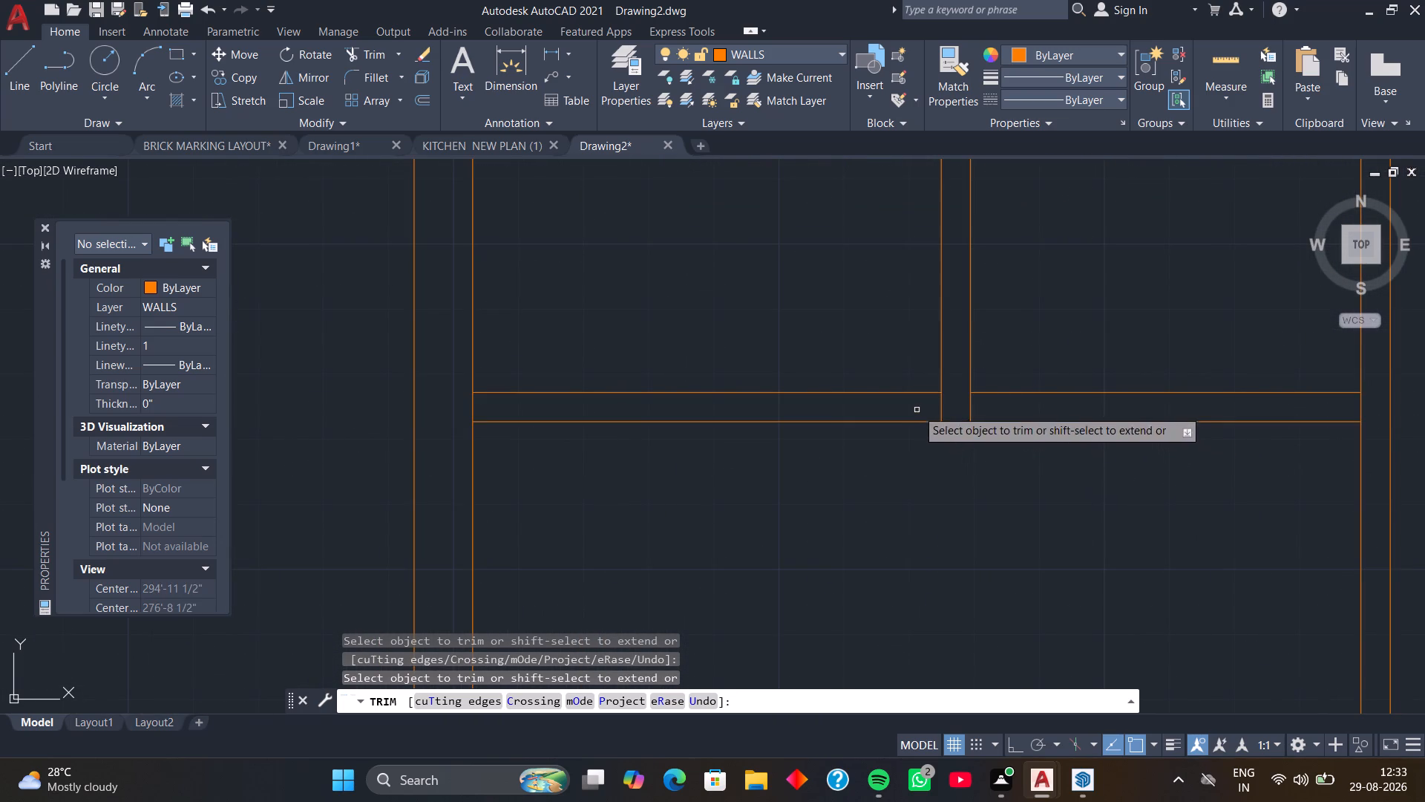
left_click_drag(918, 409, 974, 408)
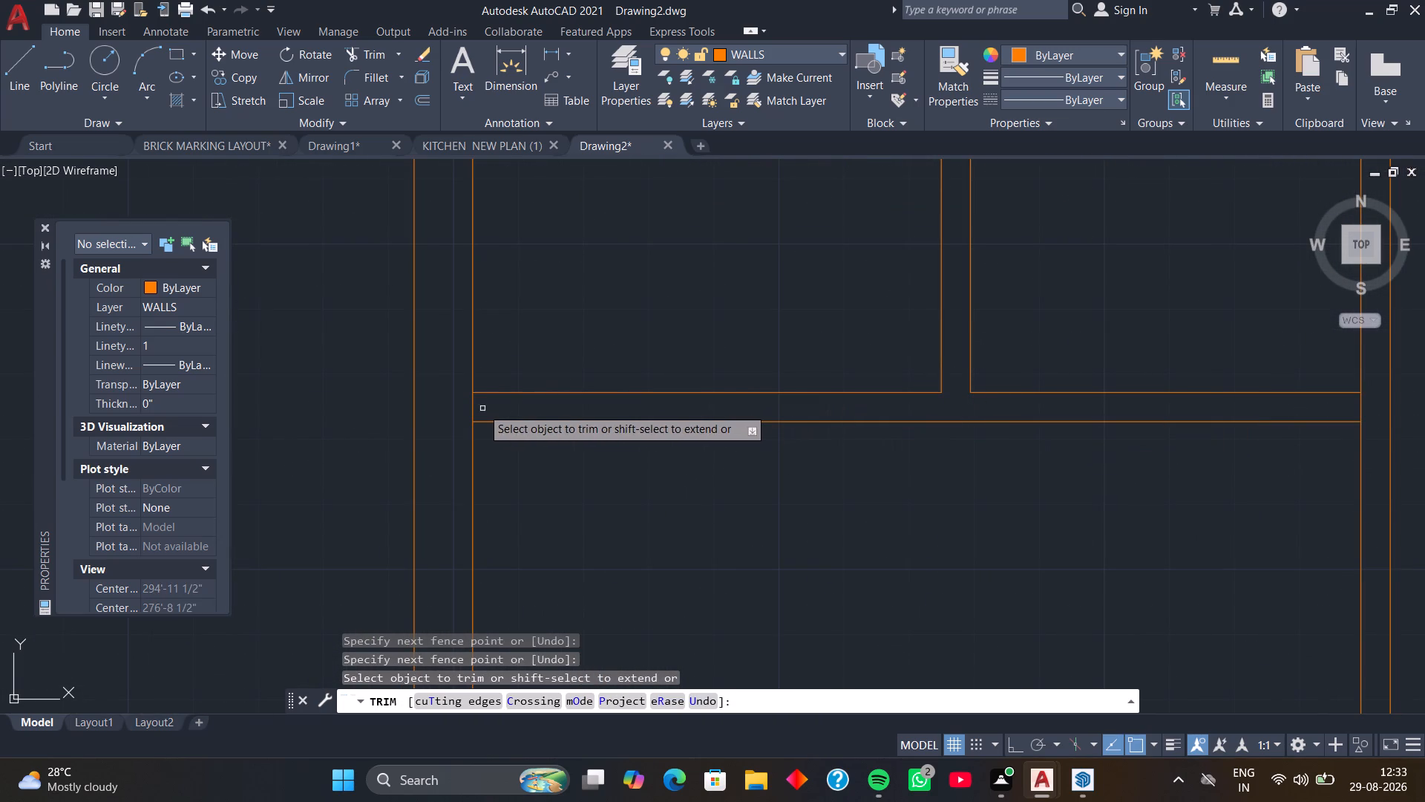
left_click(474, 408)
scroll(941, 445, "down", 1)
middle_click_drag(954, 454, 812, 460)
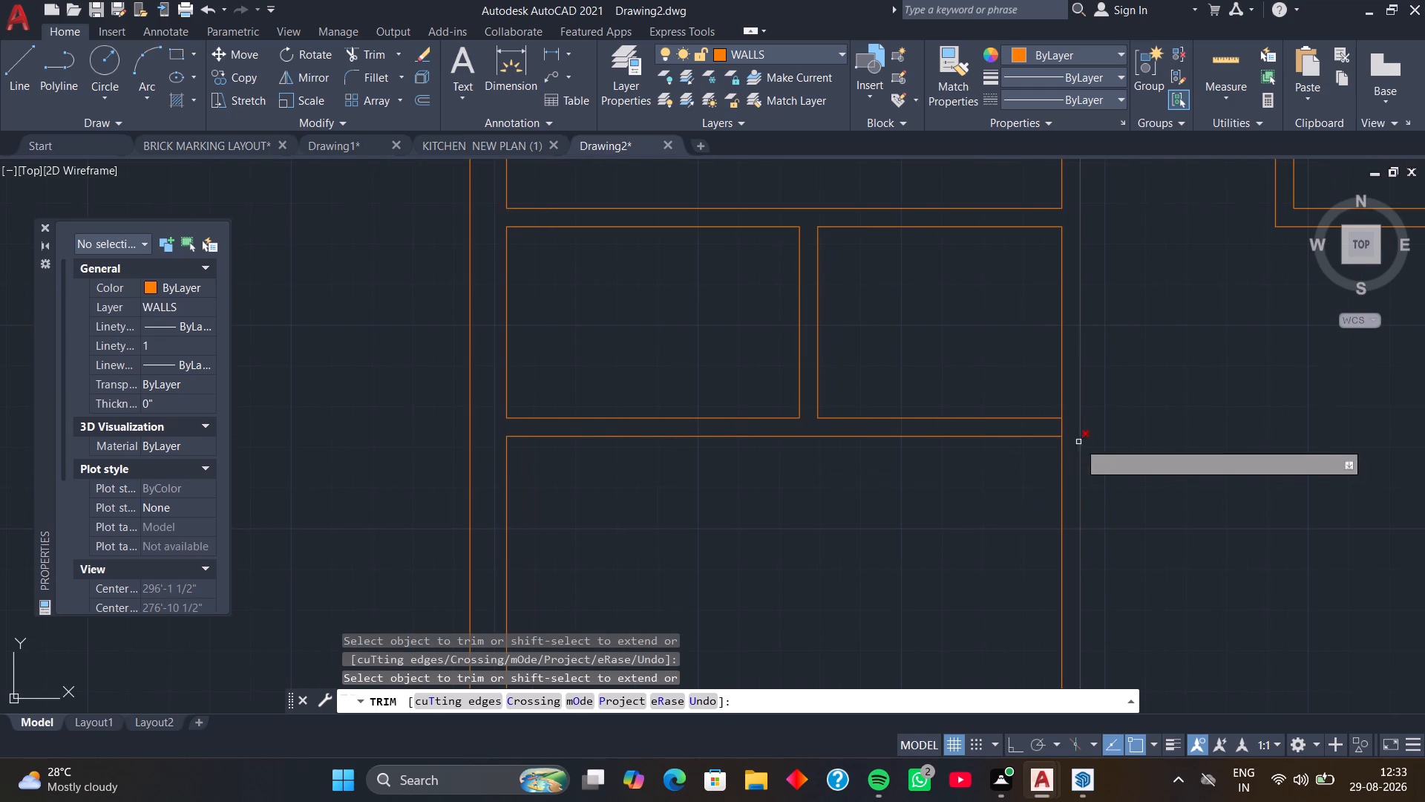
left_click(1063, 426)
scroll(1023, 472, "down", 3)
middle_click_drag(1001, 498, 876, 444)
middle_click_drag(959, 460, 928, 448)
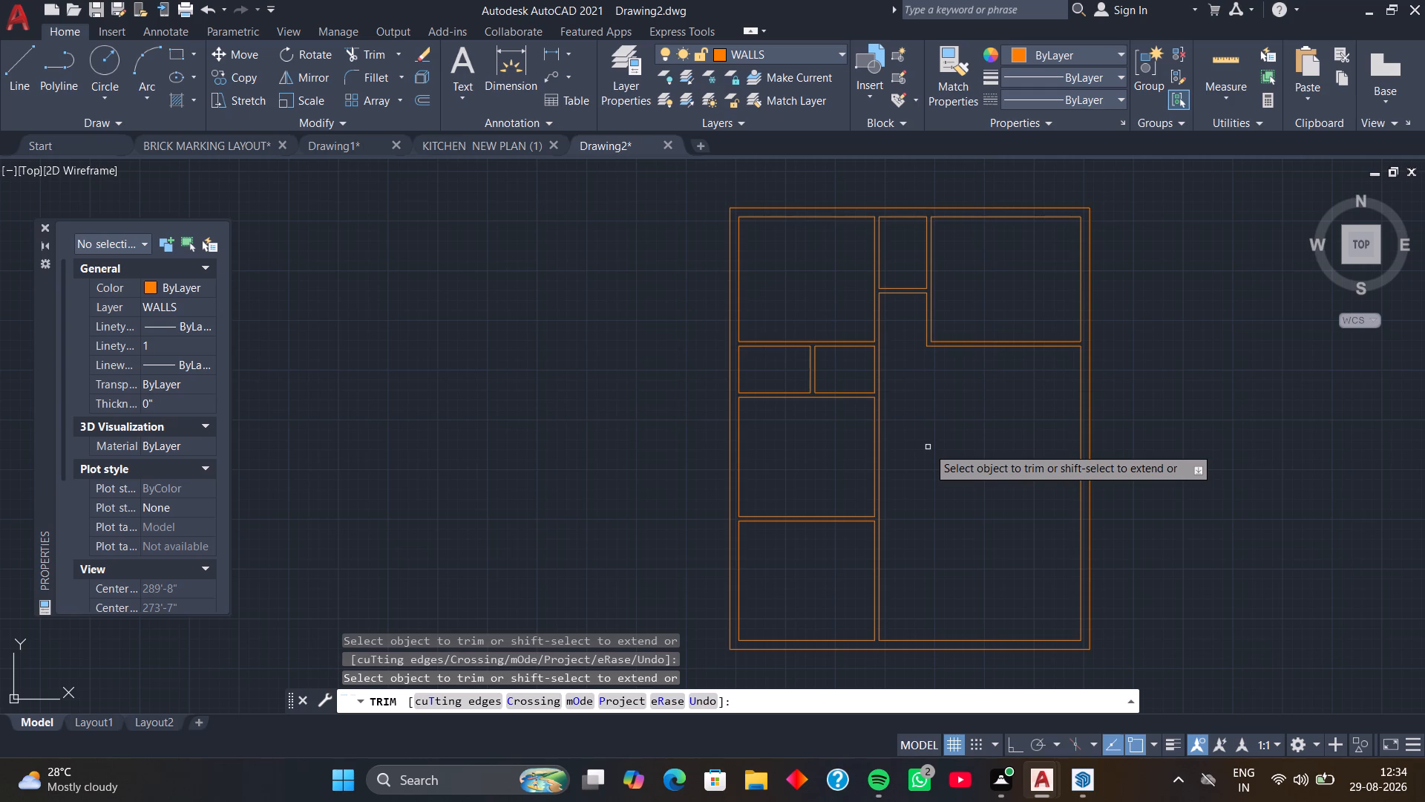
key("space")
Draw a line from the plan's lower-left outer corner 6' down, across in line with the right outer wall, and 3' beyond.
scroll(872, 579, "down", 2)
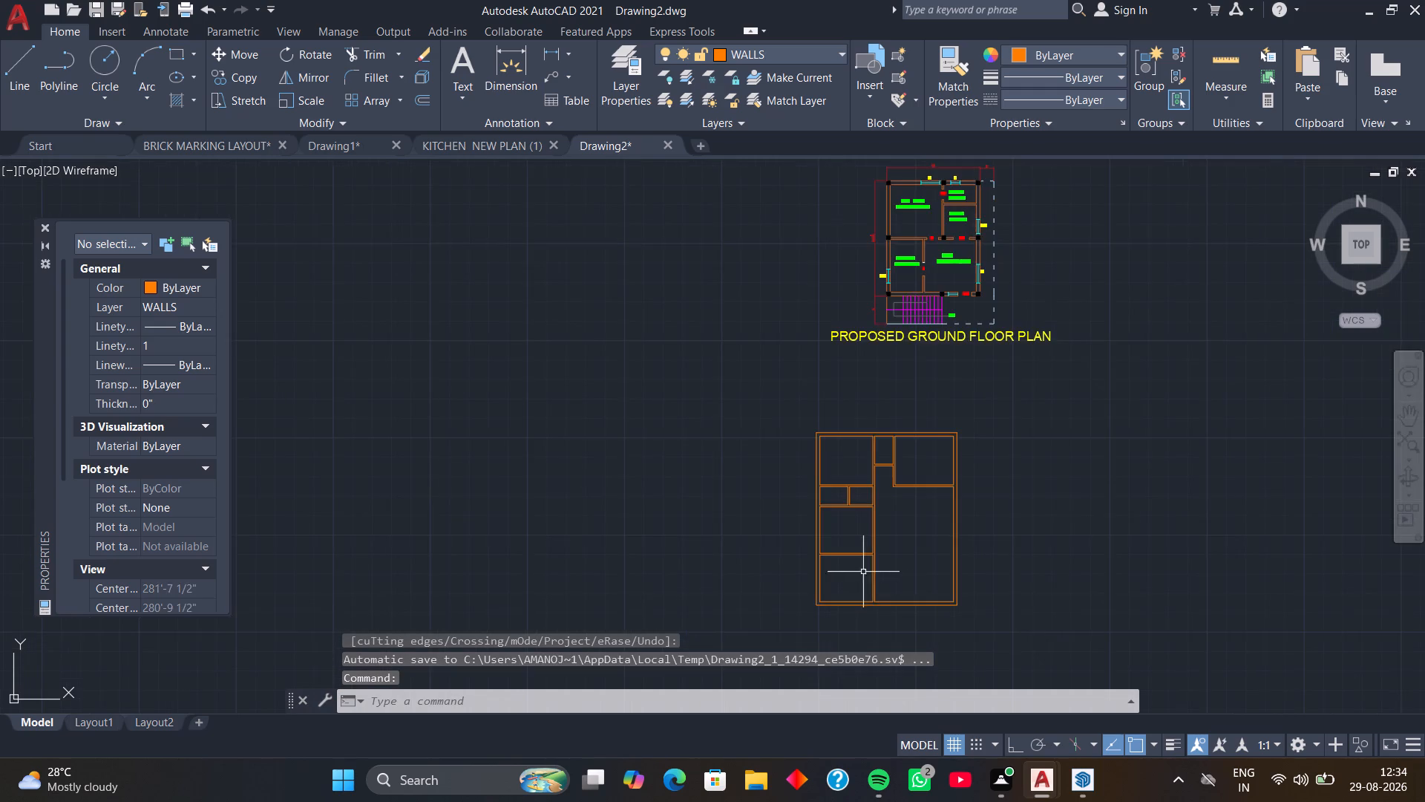
middle_click_drag(859, 570, 868, 513)
scroll(848, 524, "up", 1)
middle_click_drag(848, 529, 849, 496)
scroll(849, 496, "up", 1)
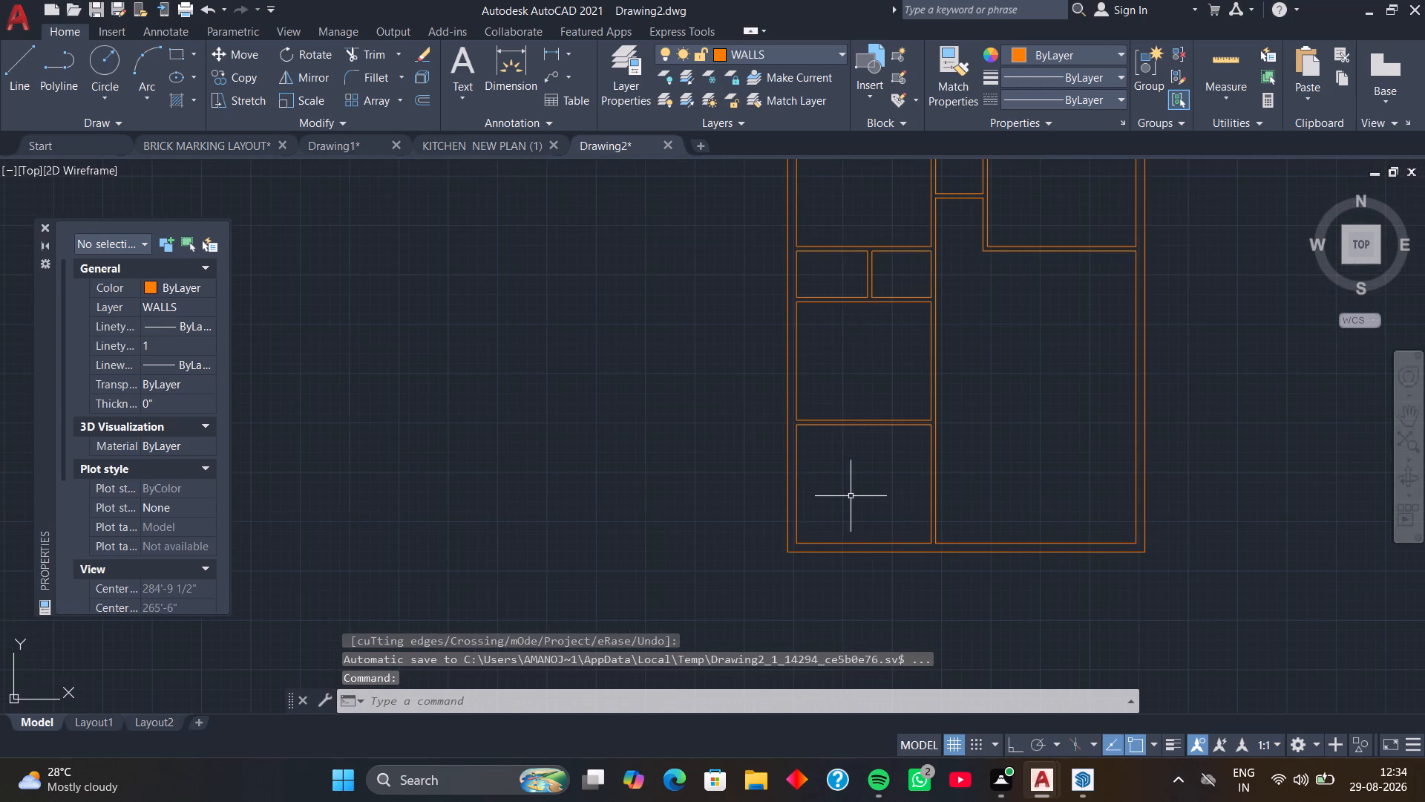
key("l")
key("space")
left_click(785, 555)
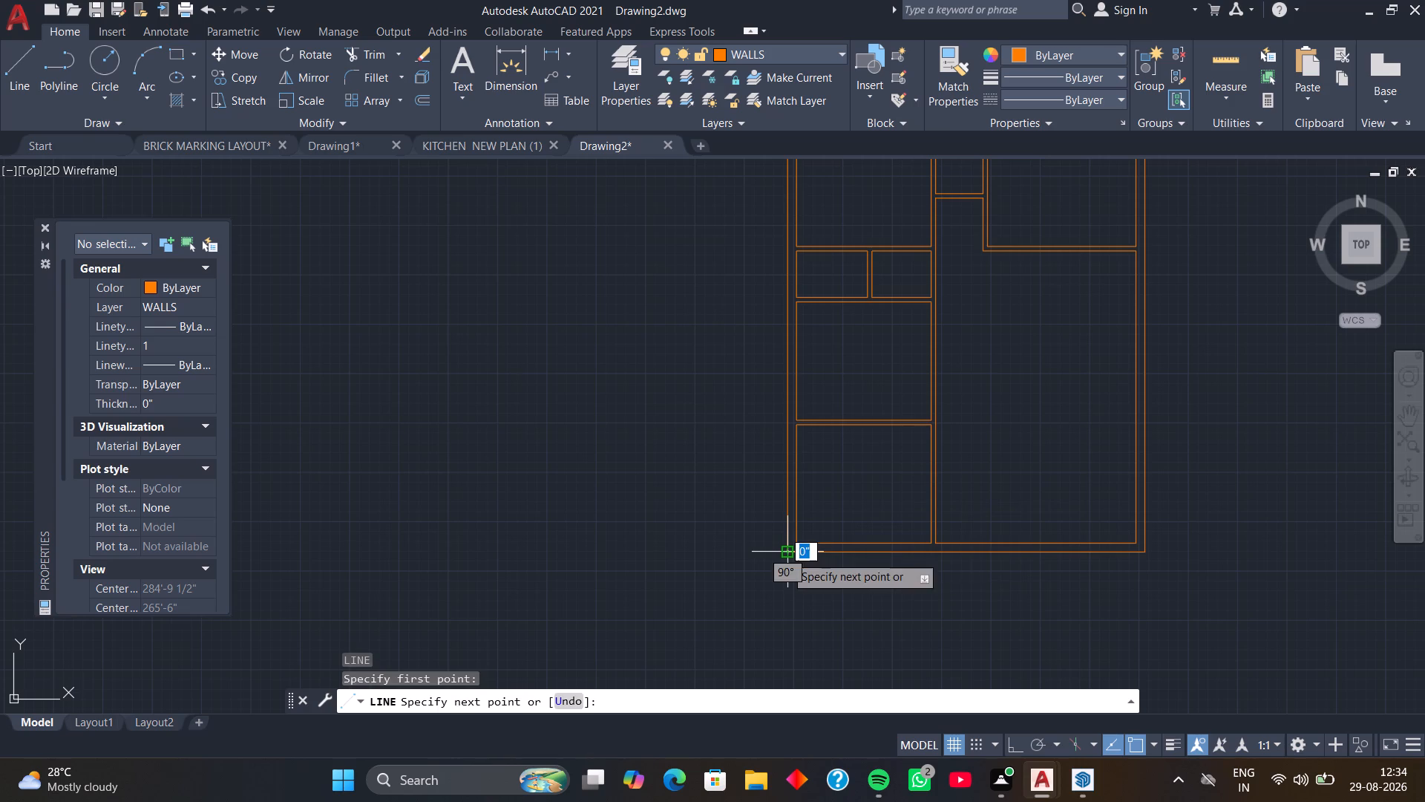
type("6'")
key("Return")
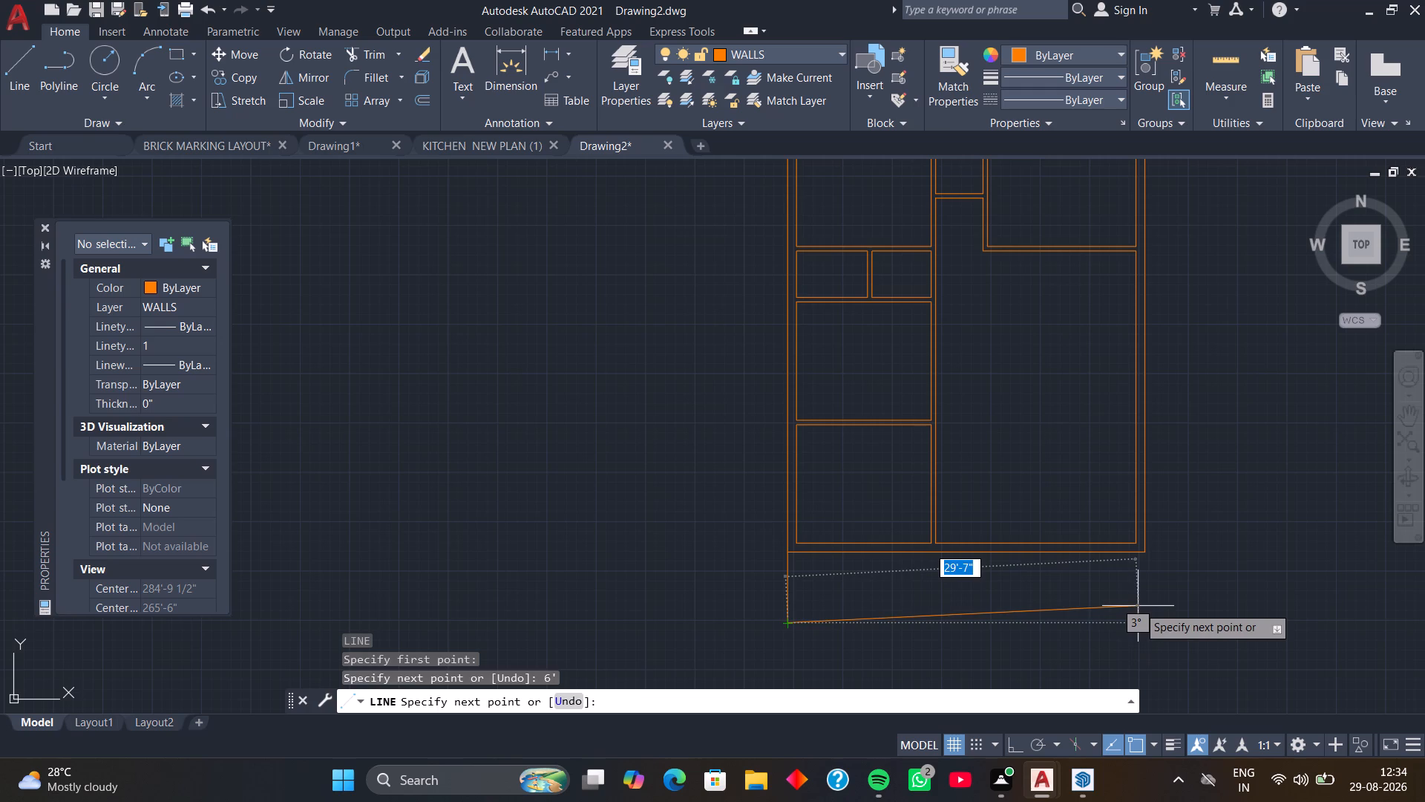
key("F8")
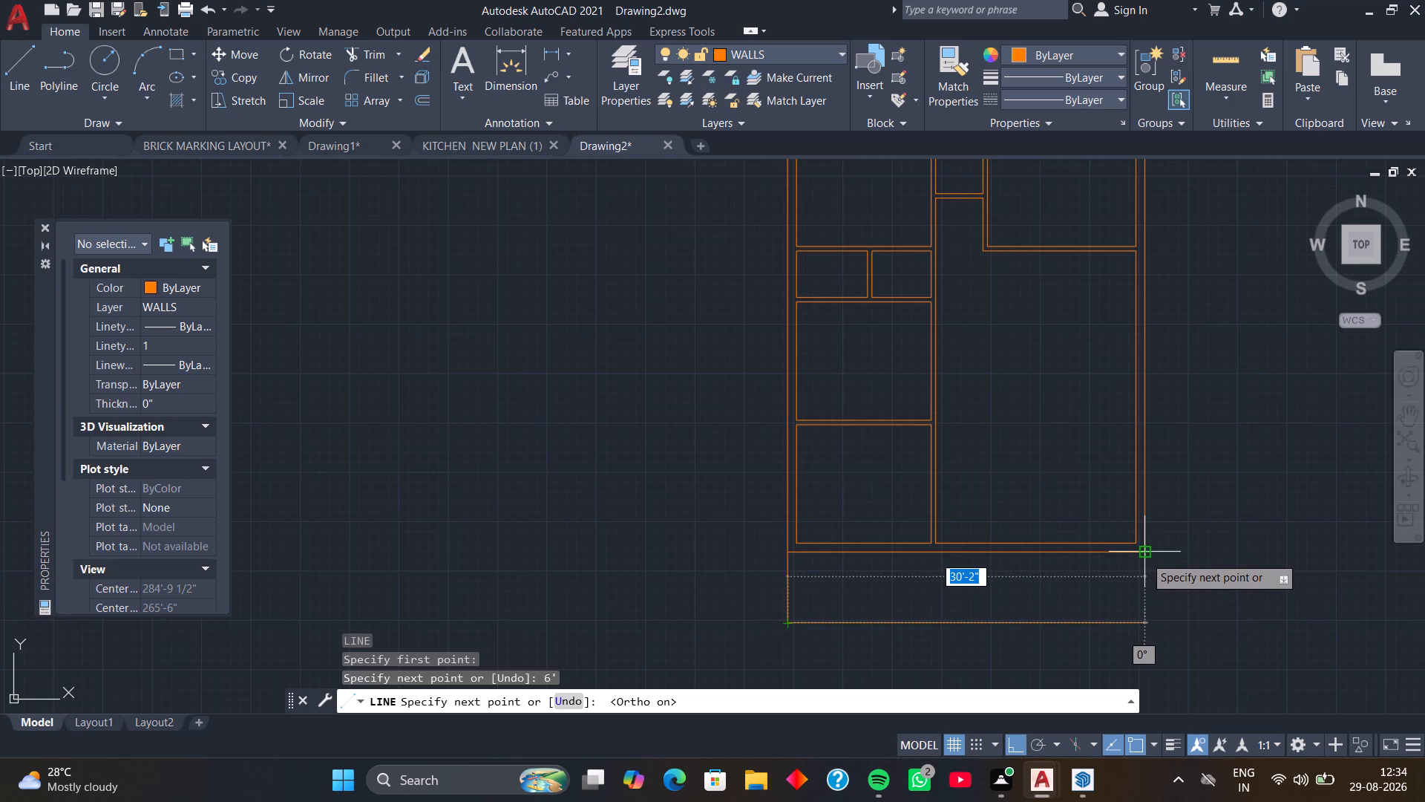
left_click(1146, 623)
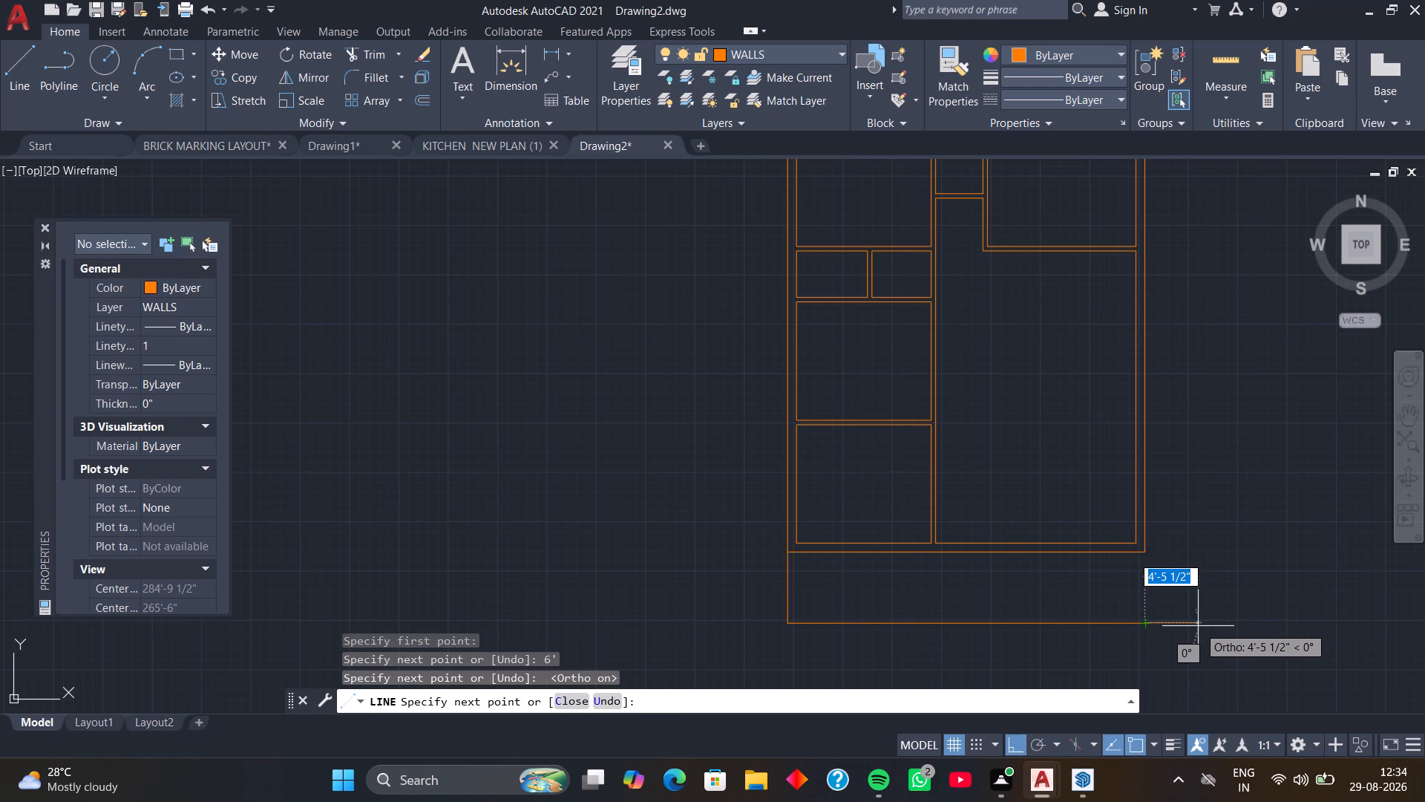
type("3'")
key("Return")
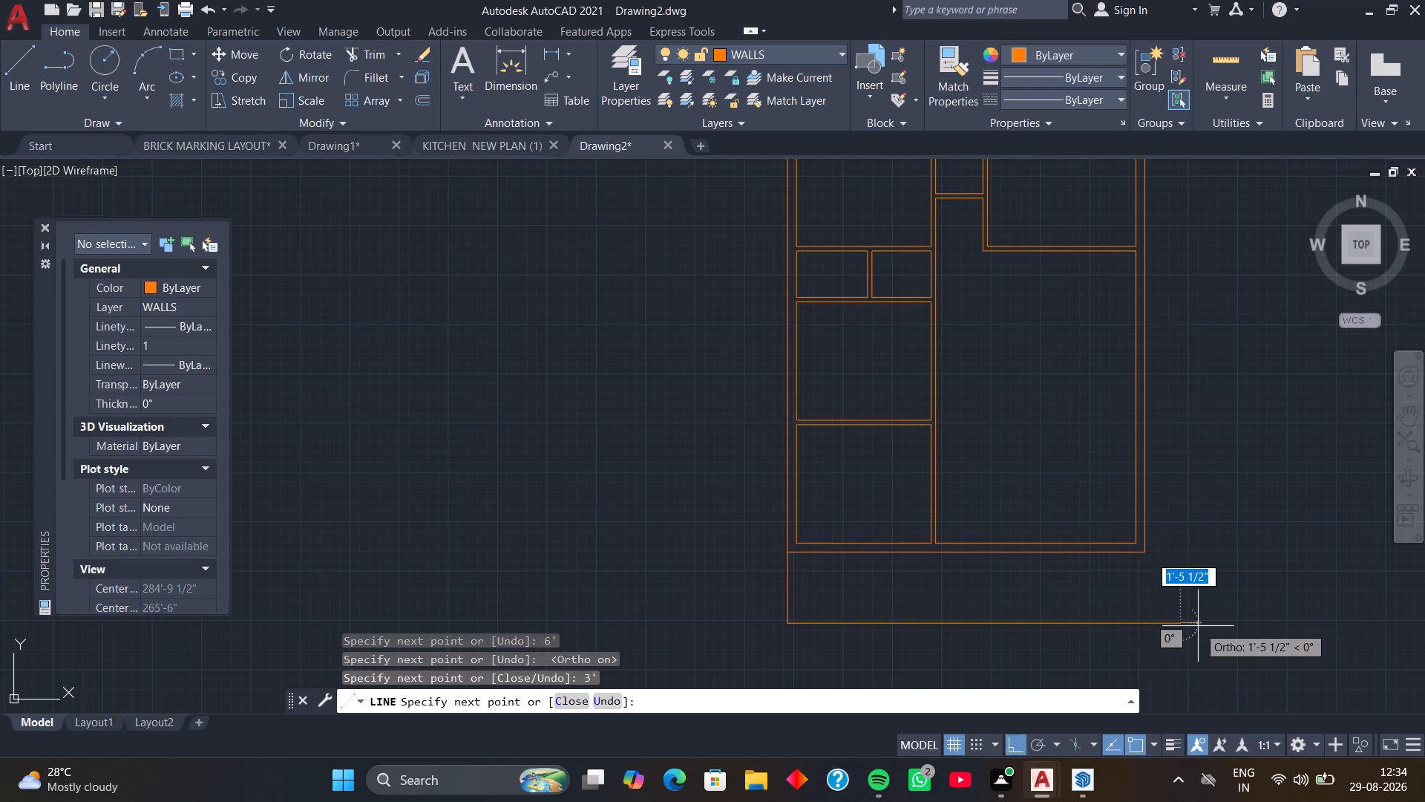
Continue the line up level with the top outer wall and back to the plan's upper-right outer corner, with Ortho on.
middle_click_drag(1169, 368, 1188, 614)
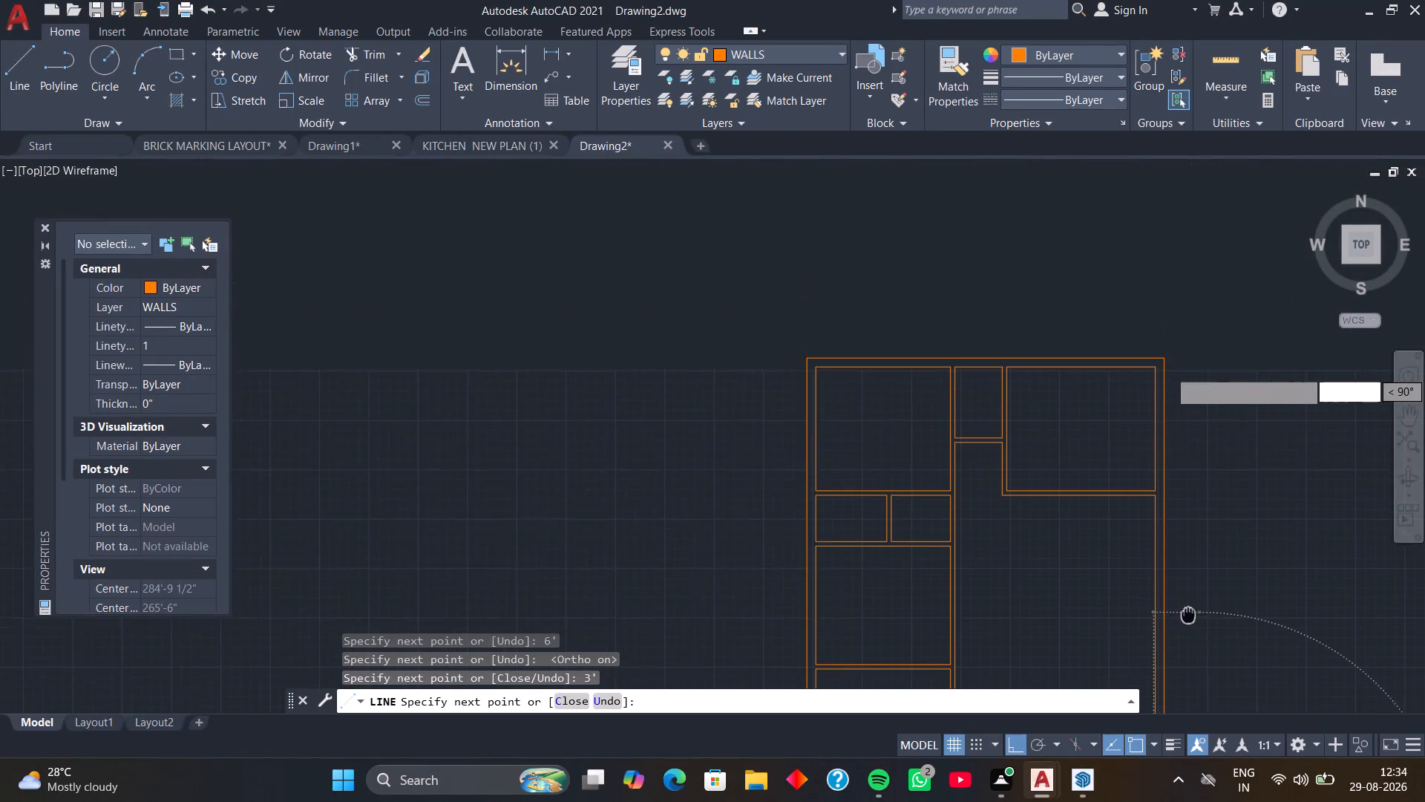
middle_click_drag(1188, 614, 1189, 625)
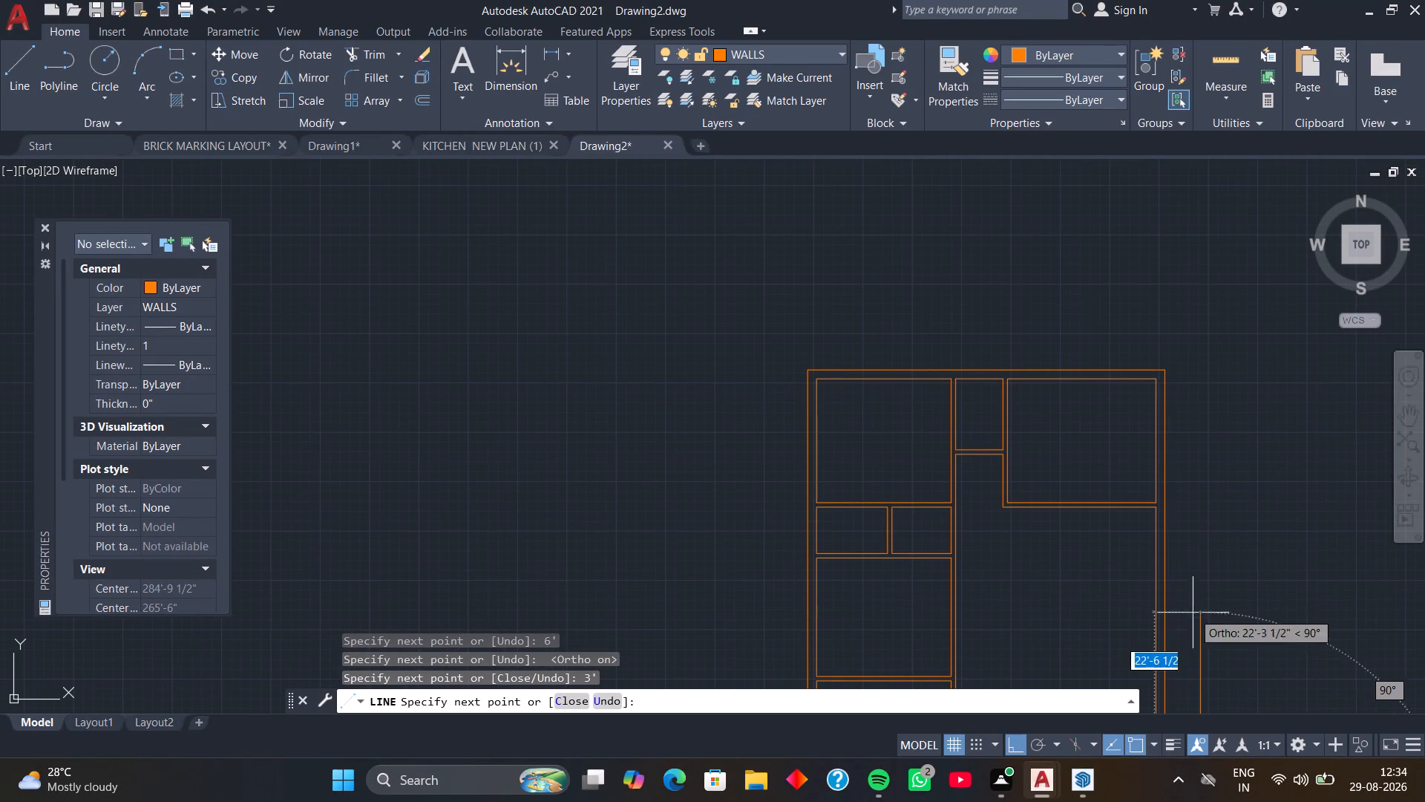
left_click(1200, 370)
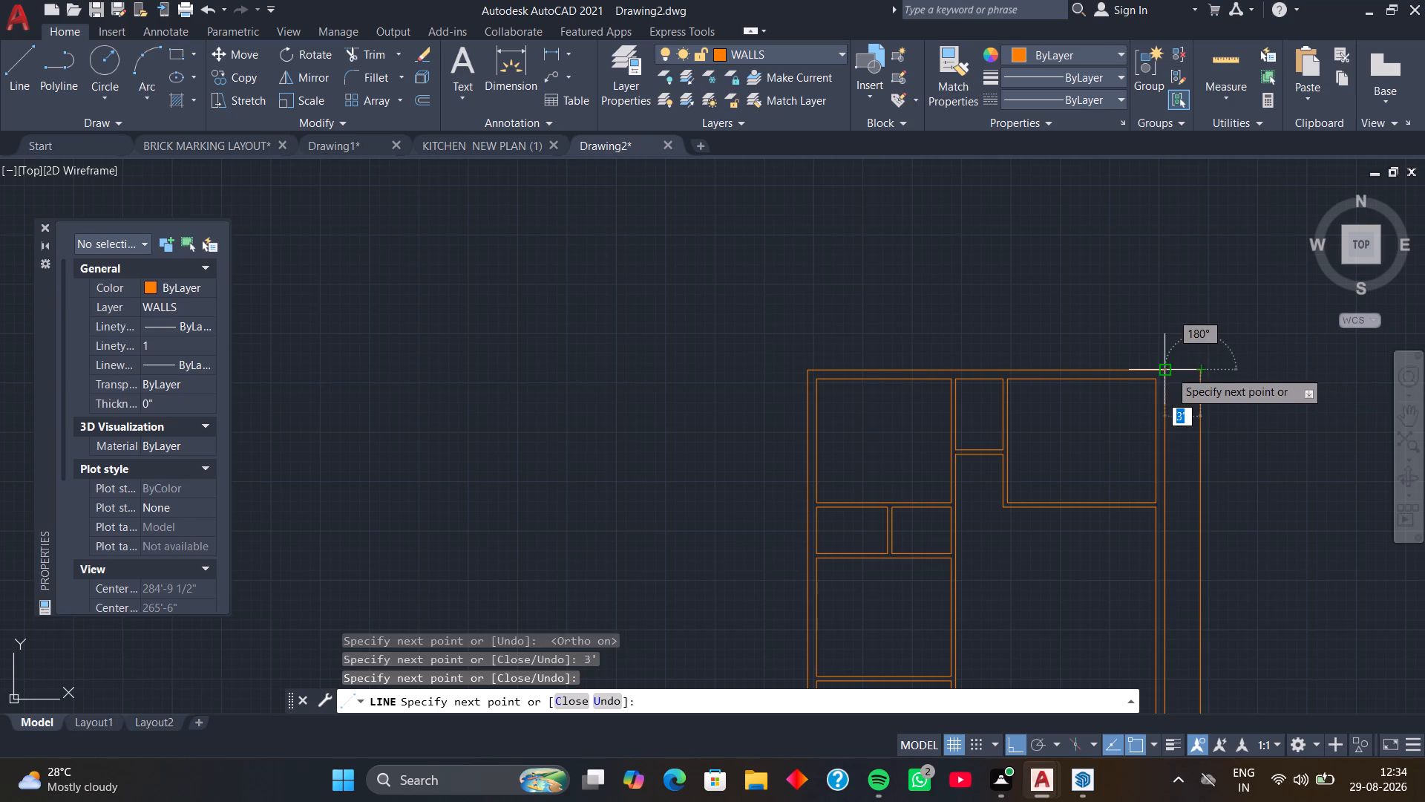
left_click(1168, 371)
key("space")
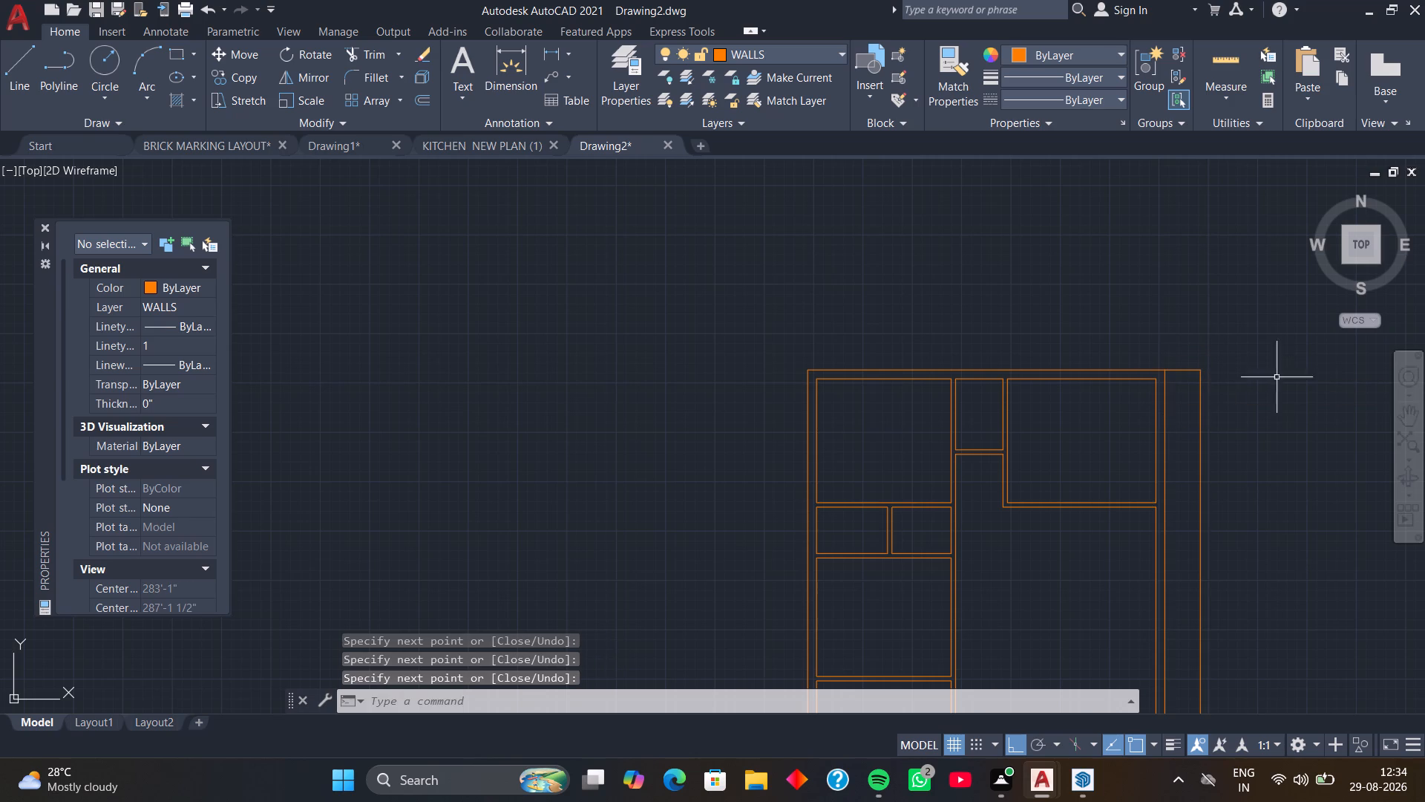
Set the linetype of the projection's right vertical line and short top line to ACAD_ISO03W100.
scroll(1208, 333, "down", 1)
middle_click_drag(1205, 348, 1157, 282)
scroll(1170, 279, "down", 2)
middle_click_drag(1170, 271, 1151, 324)
scroll(1156, 322, "up", 3)
left_click(1113, 358)
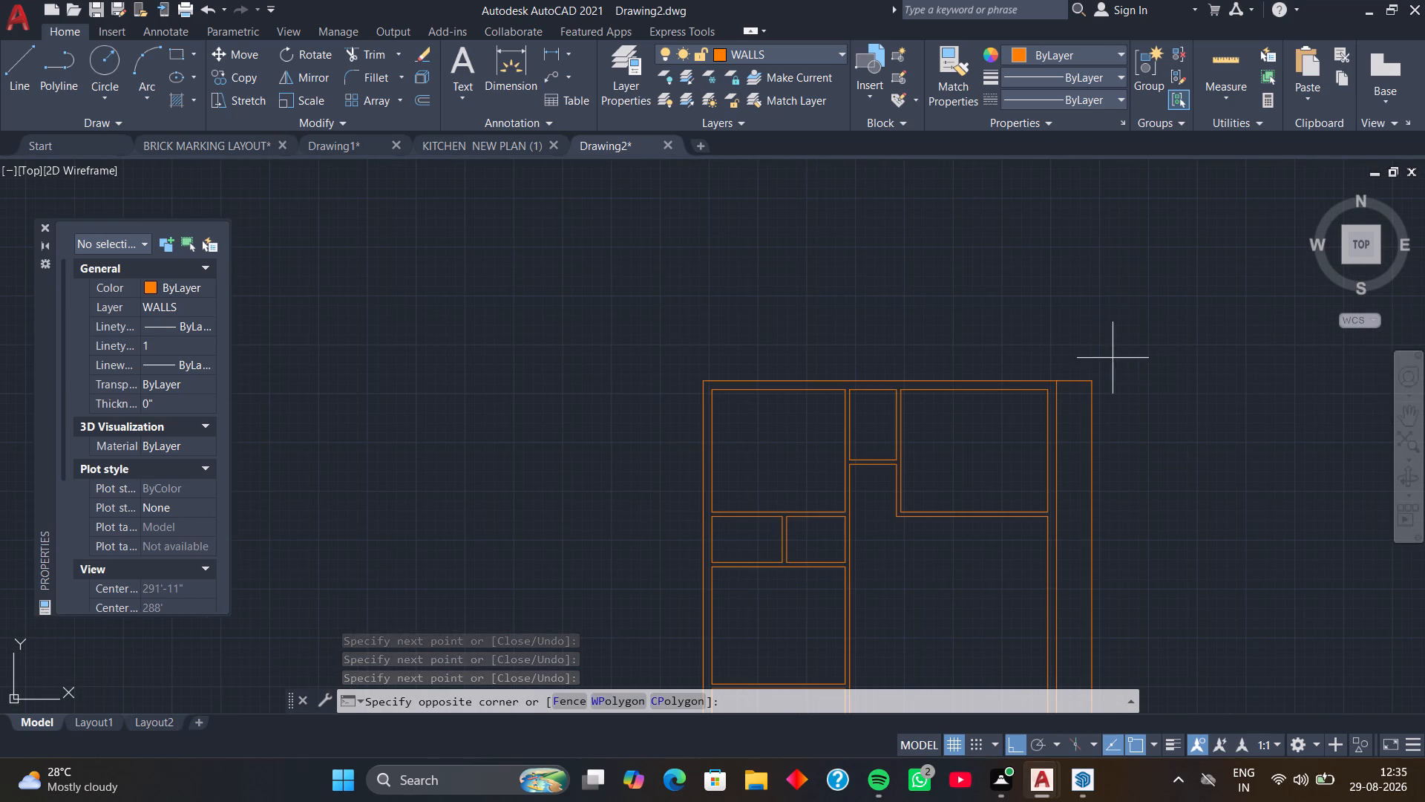
left_click(1077, 410)
scroll(1131, 423, "down", 2)
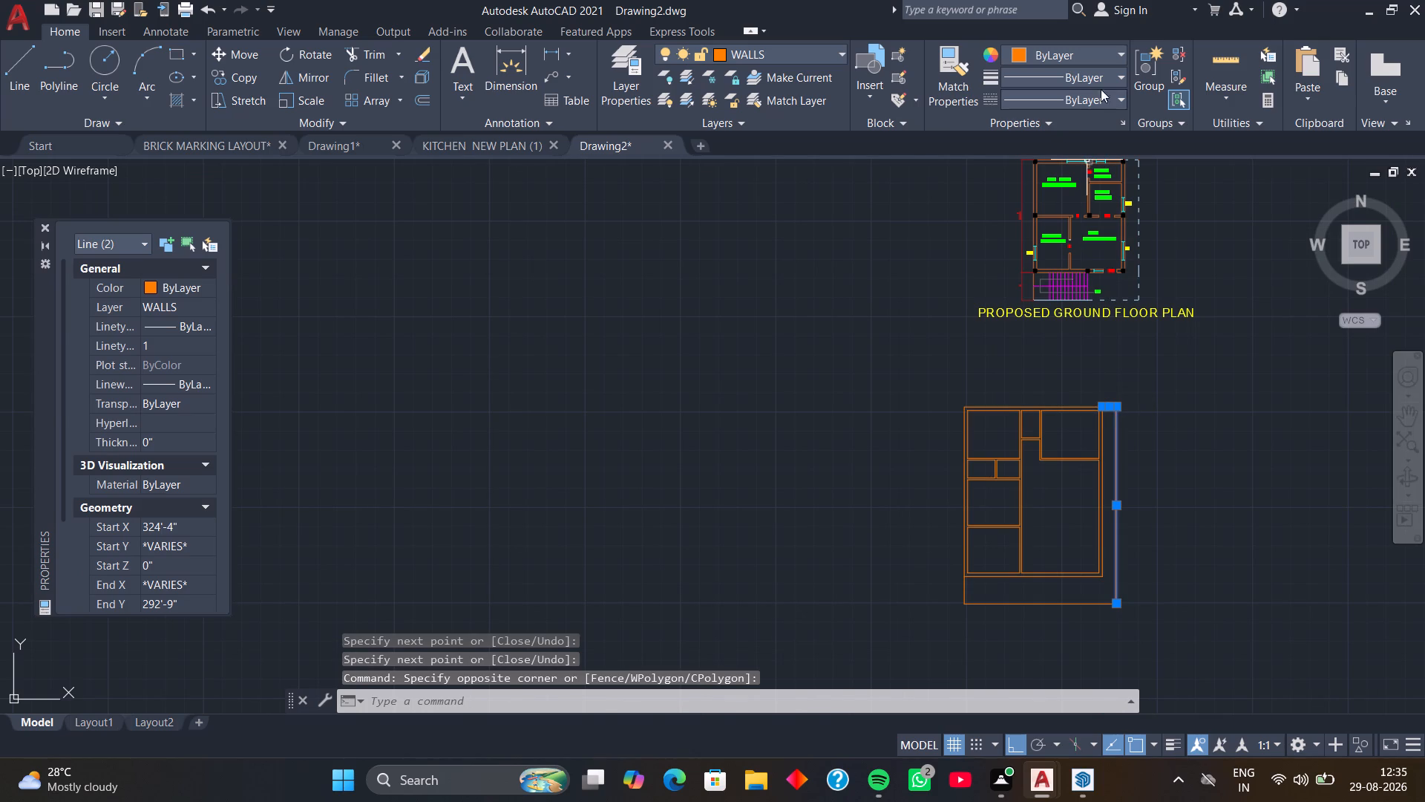
left_click(1120, 94)
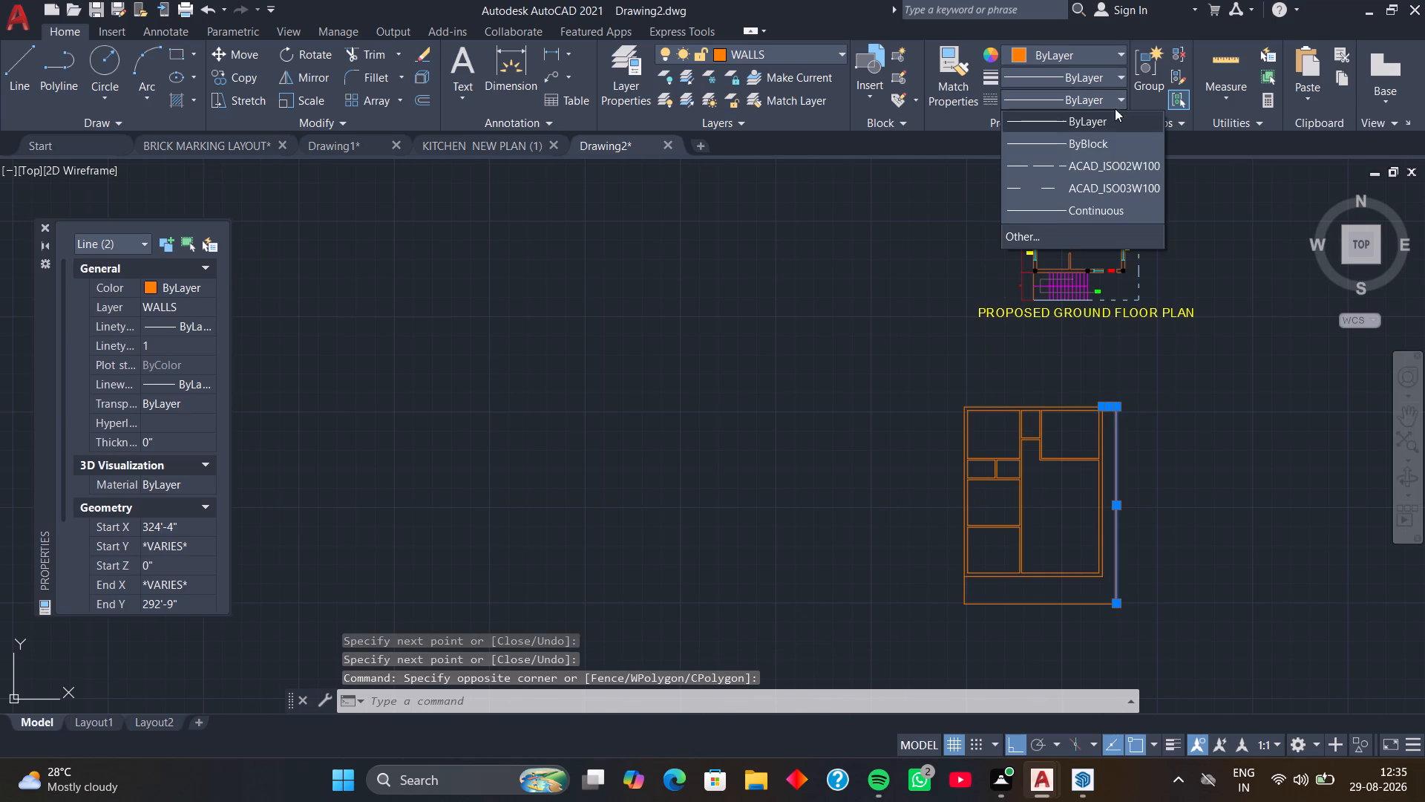
left_click(1110, 184)
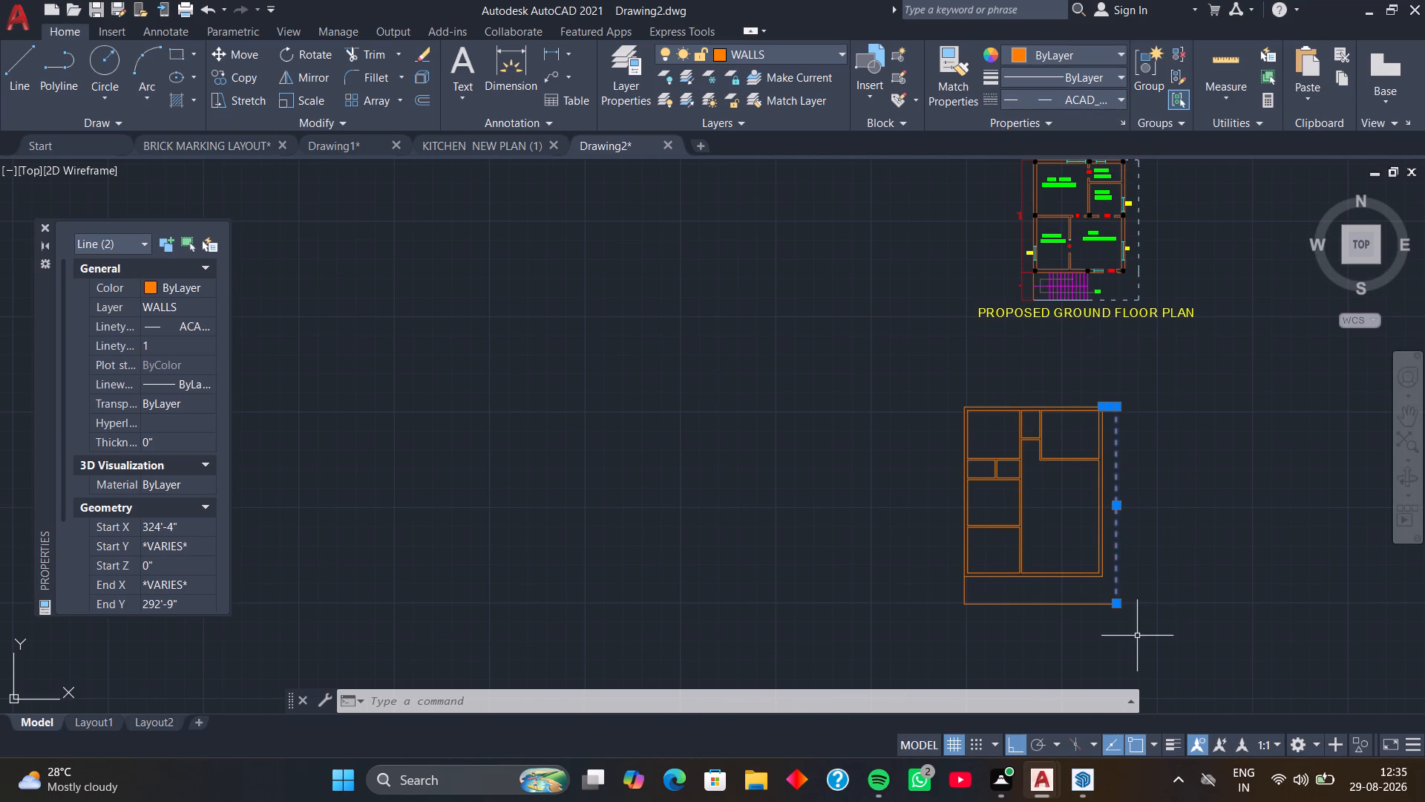
middle_click_drag(1136, 636, 1160, 550)
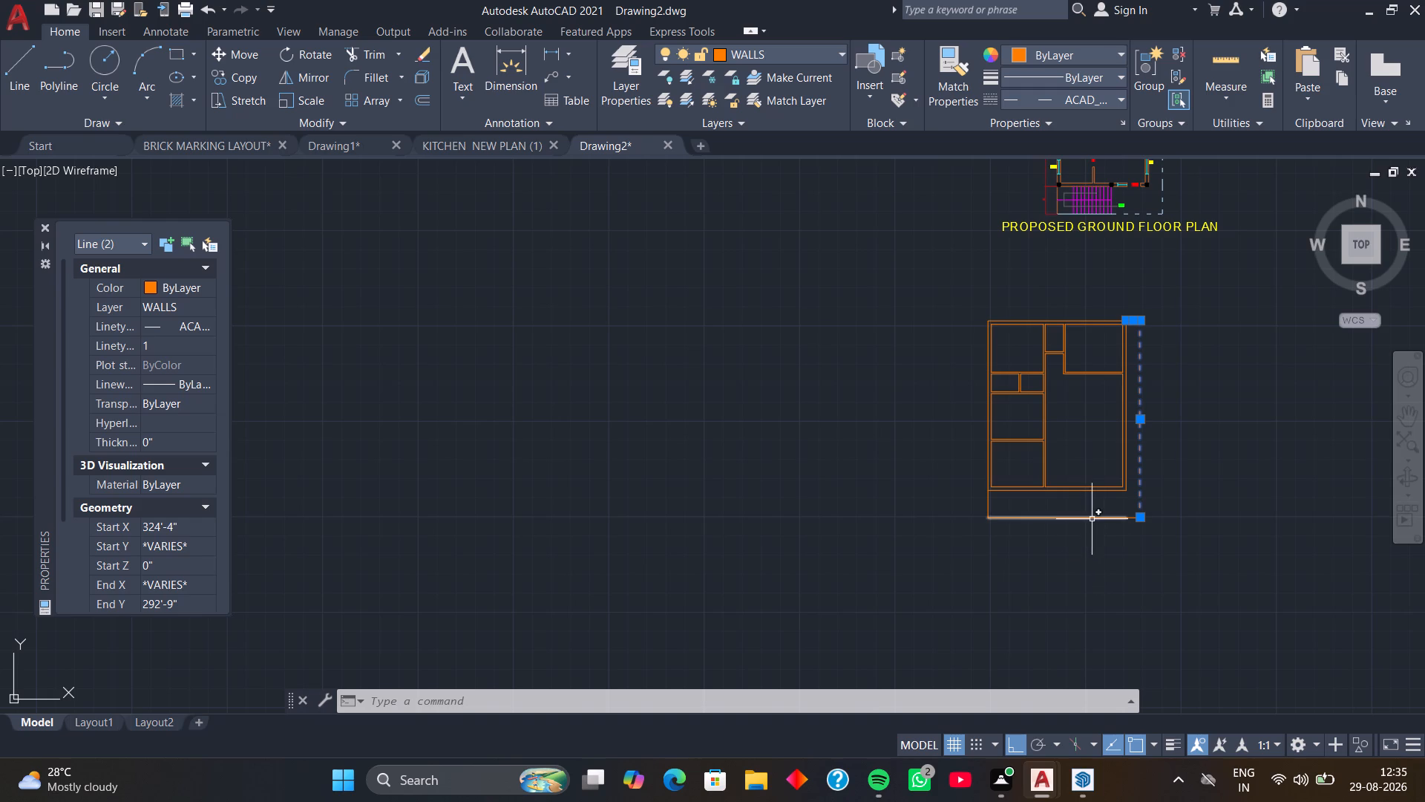
Set the linetype of the projection's long bottom line to ACAD_ISO03W100.
left_click(1092, 519)
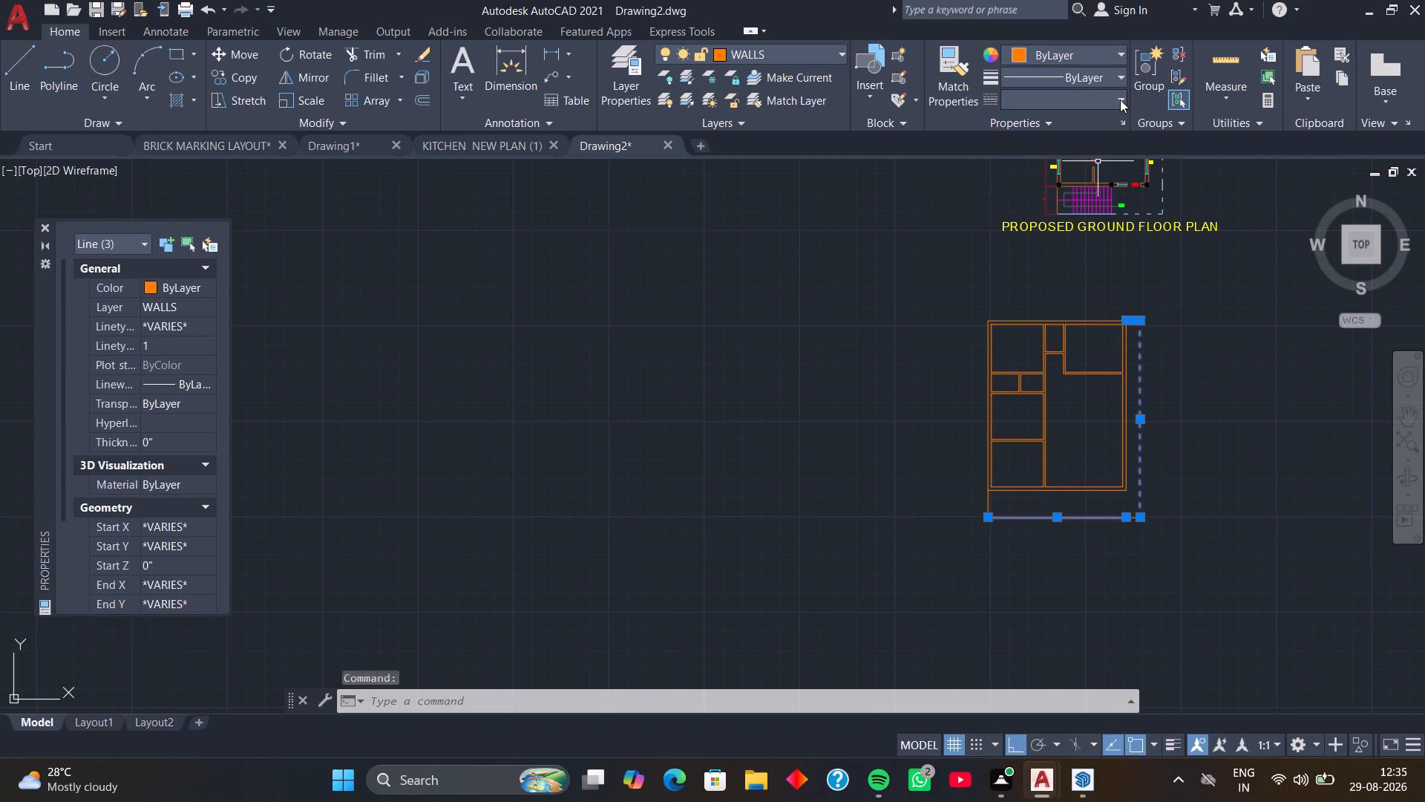
left_click(1120, 100)
left_click(1123, 192)
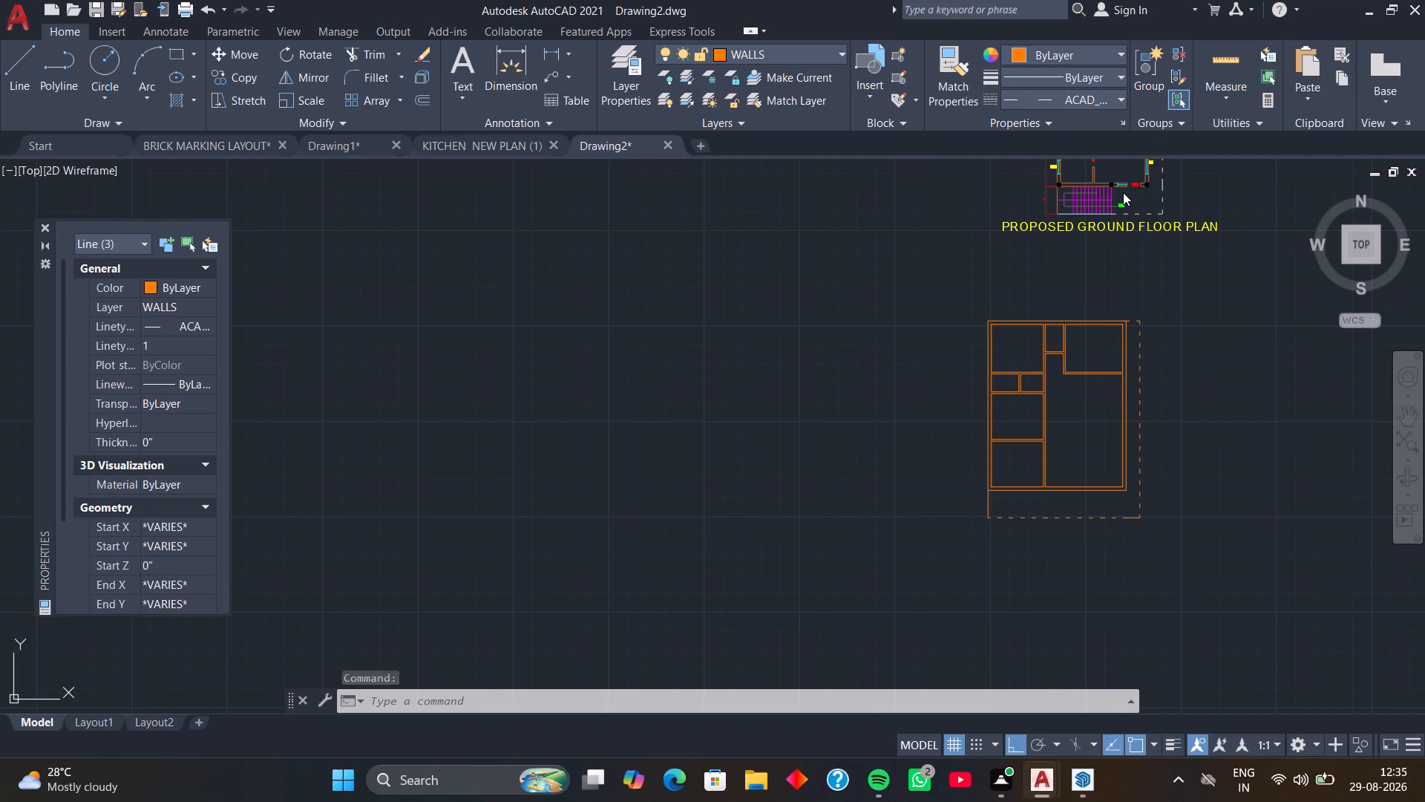
Colour the selected dashed projection lines light blue, 173,221,247.
left_click(1121, 51)
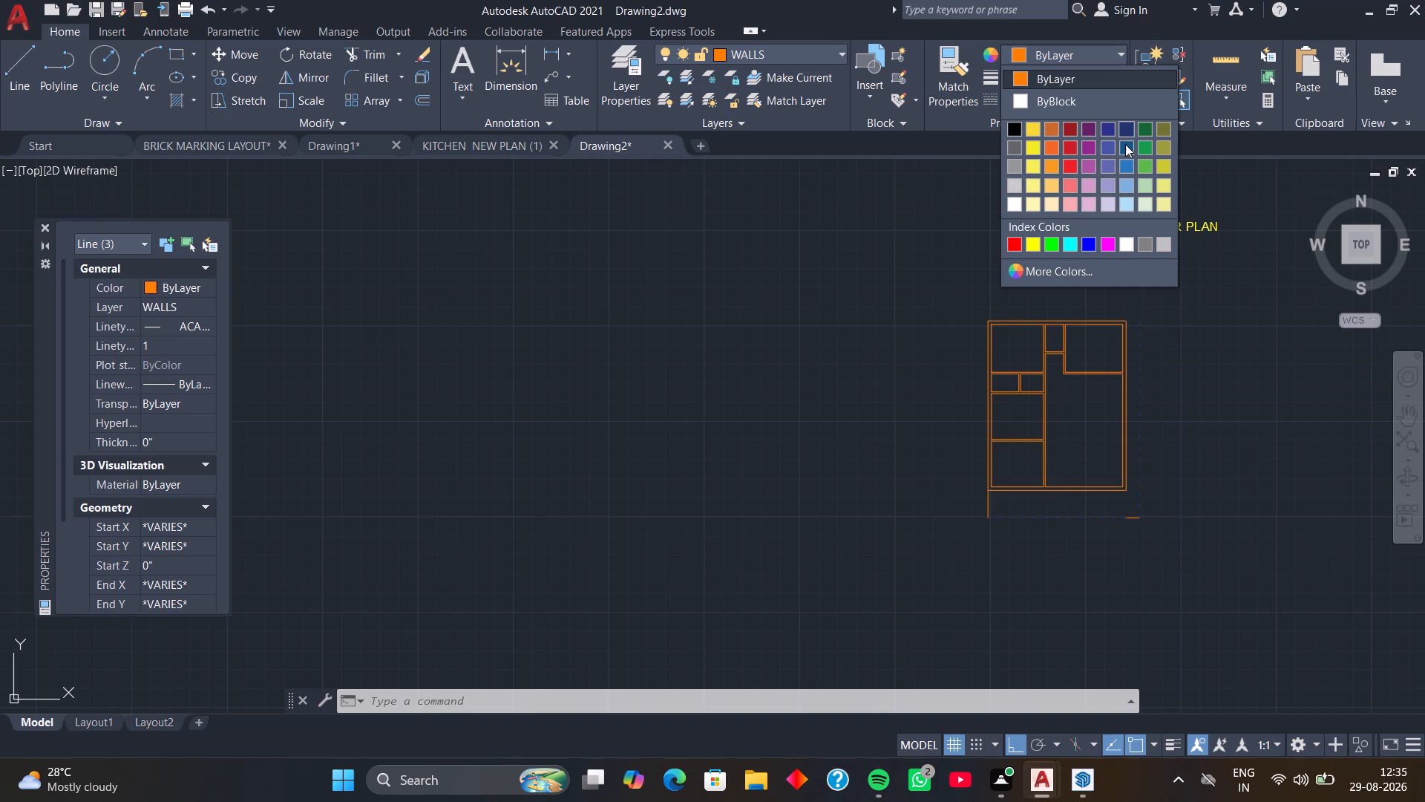
left_click(1128, 163)
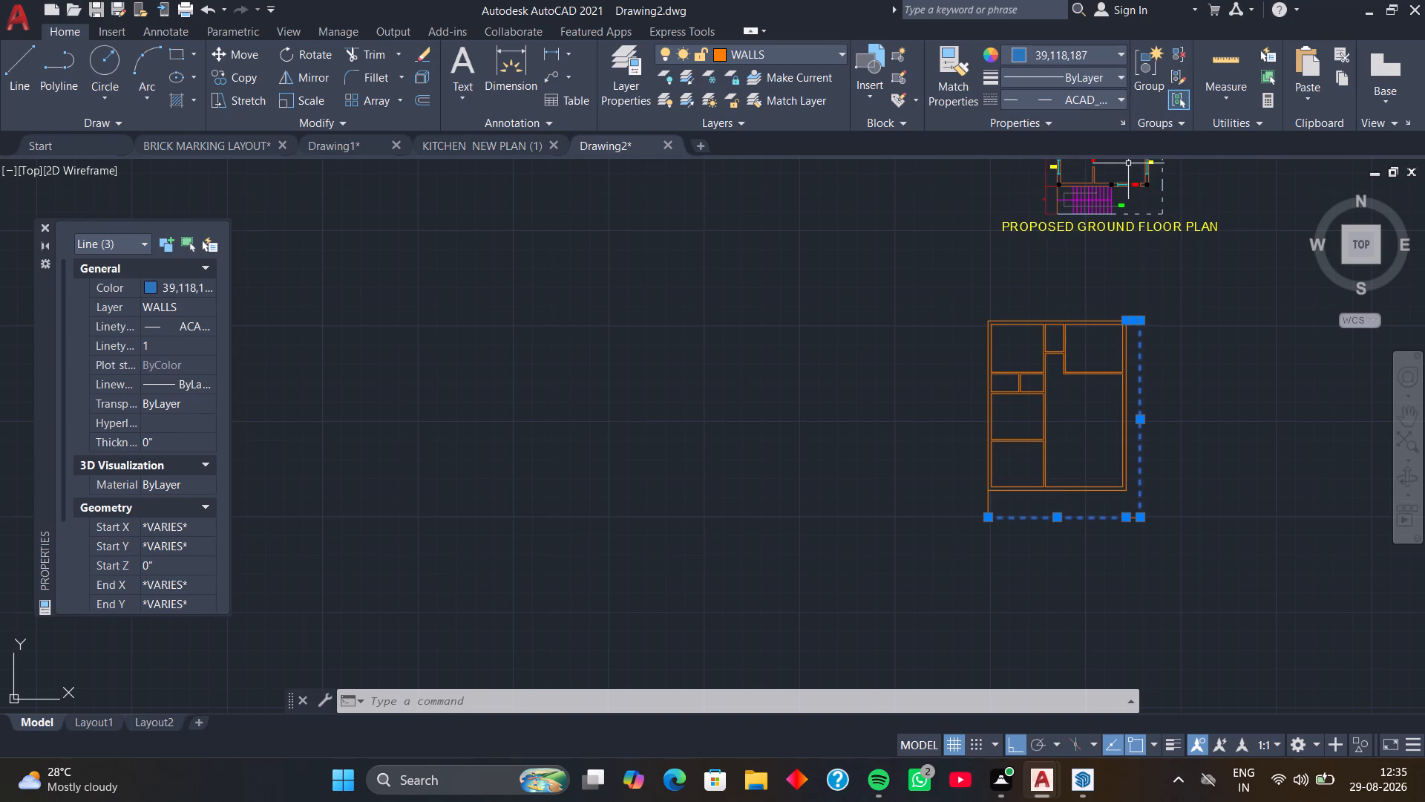
left_click(1121, 52)
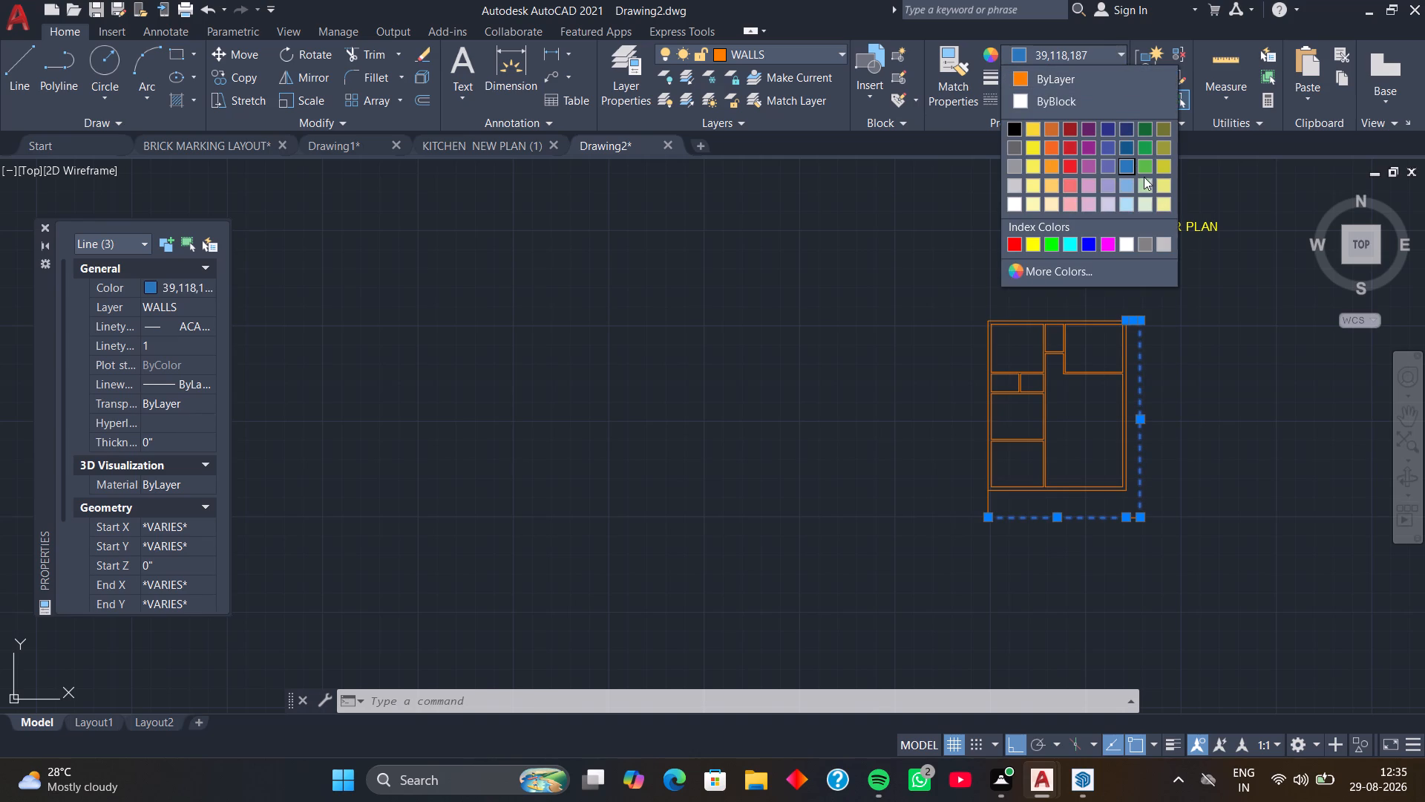
left_click(1128, 202)
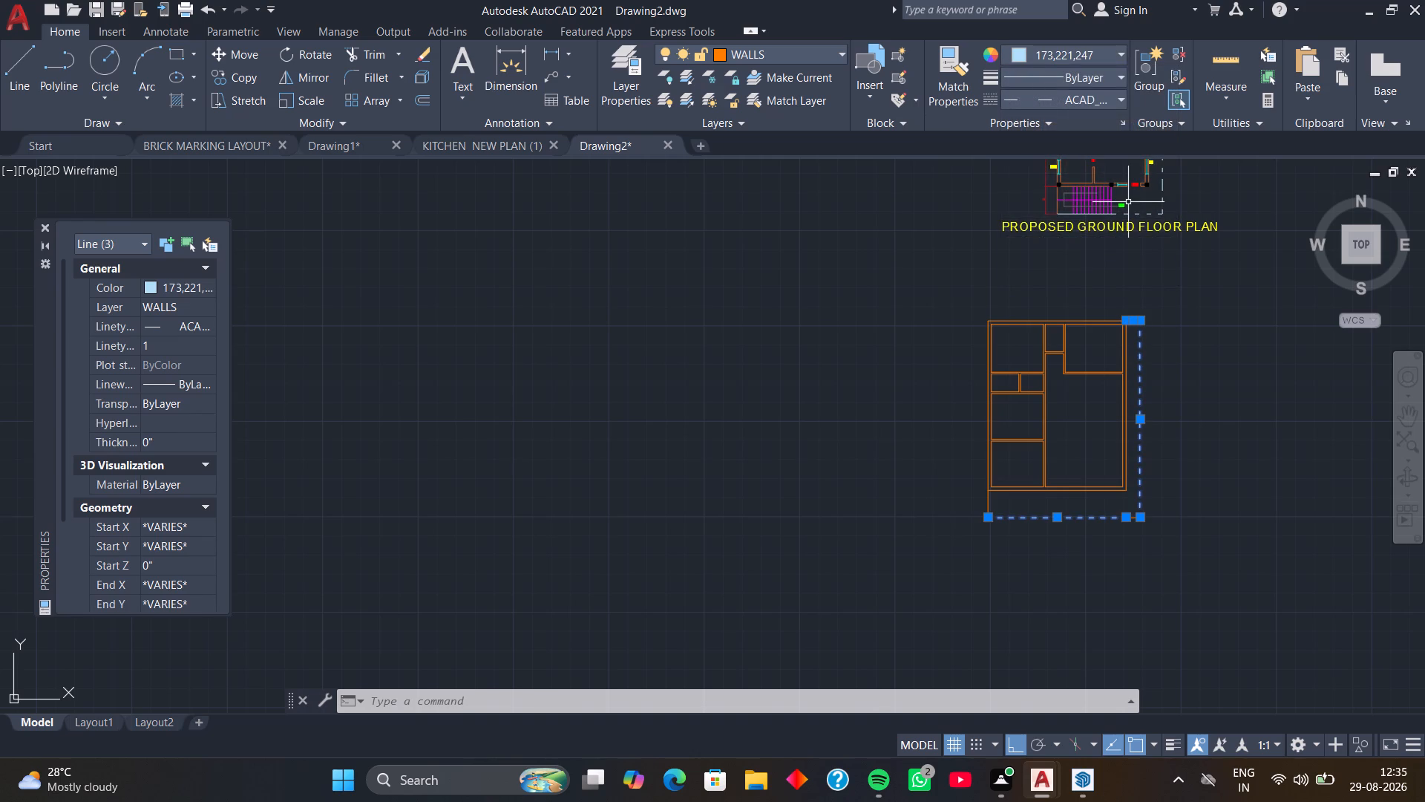
Give the short segment at the projection's lower-right corner the ACAD_ISO03W100 linetype and colour 173,221,247.
scroll(1132, 513, "up", 3)
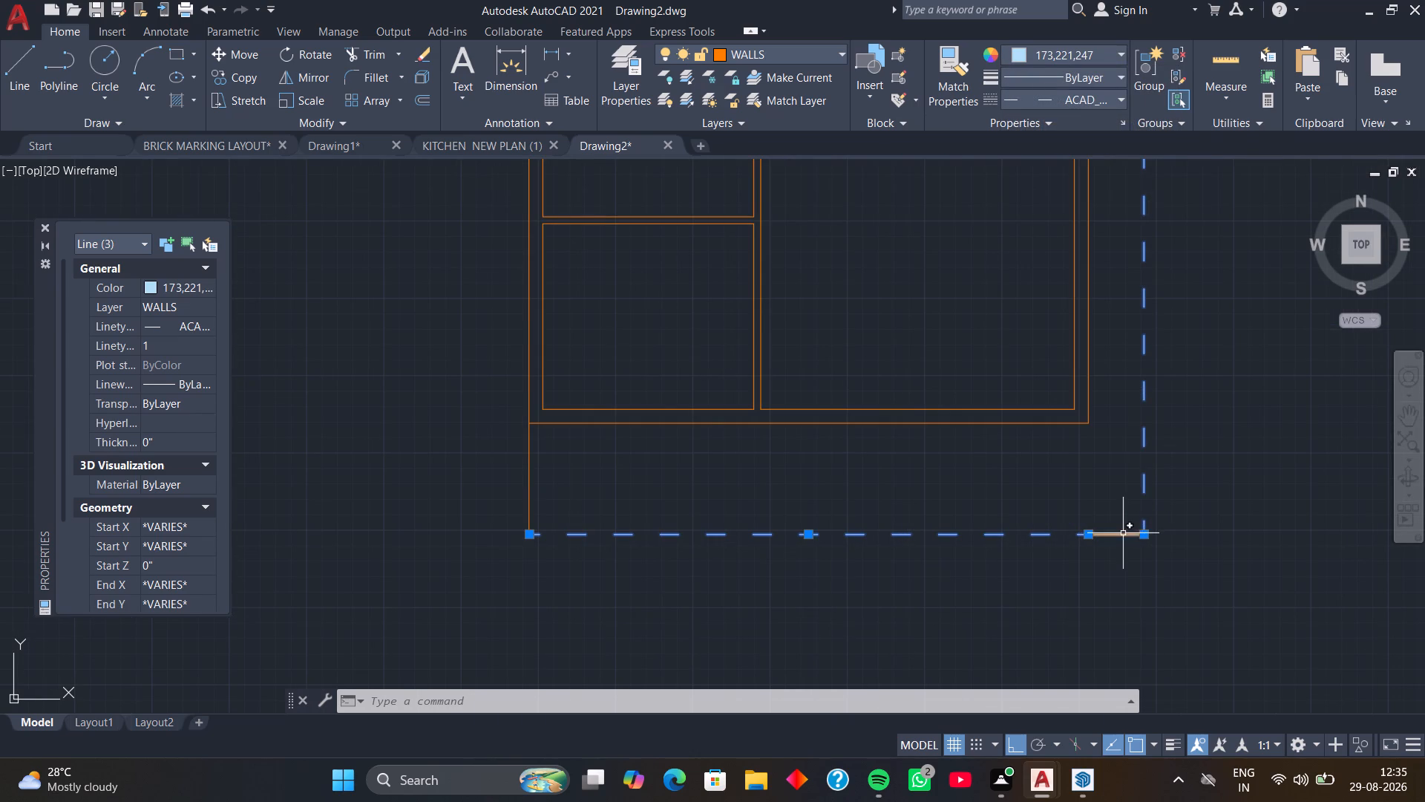
left_click(1123, 533)
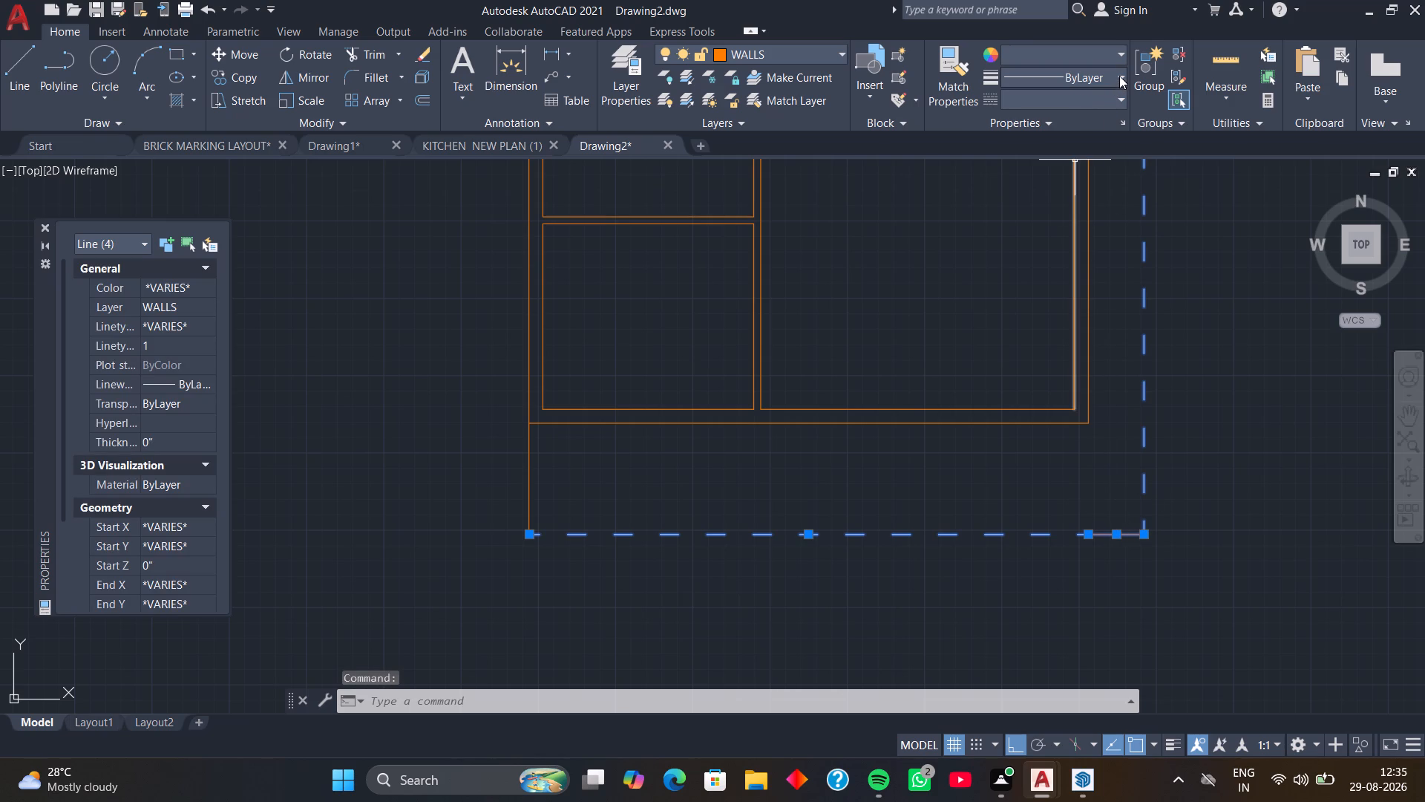
left_click(1119, 97)
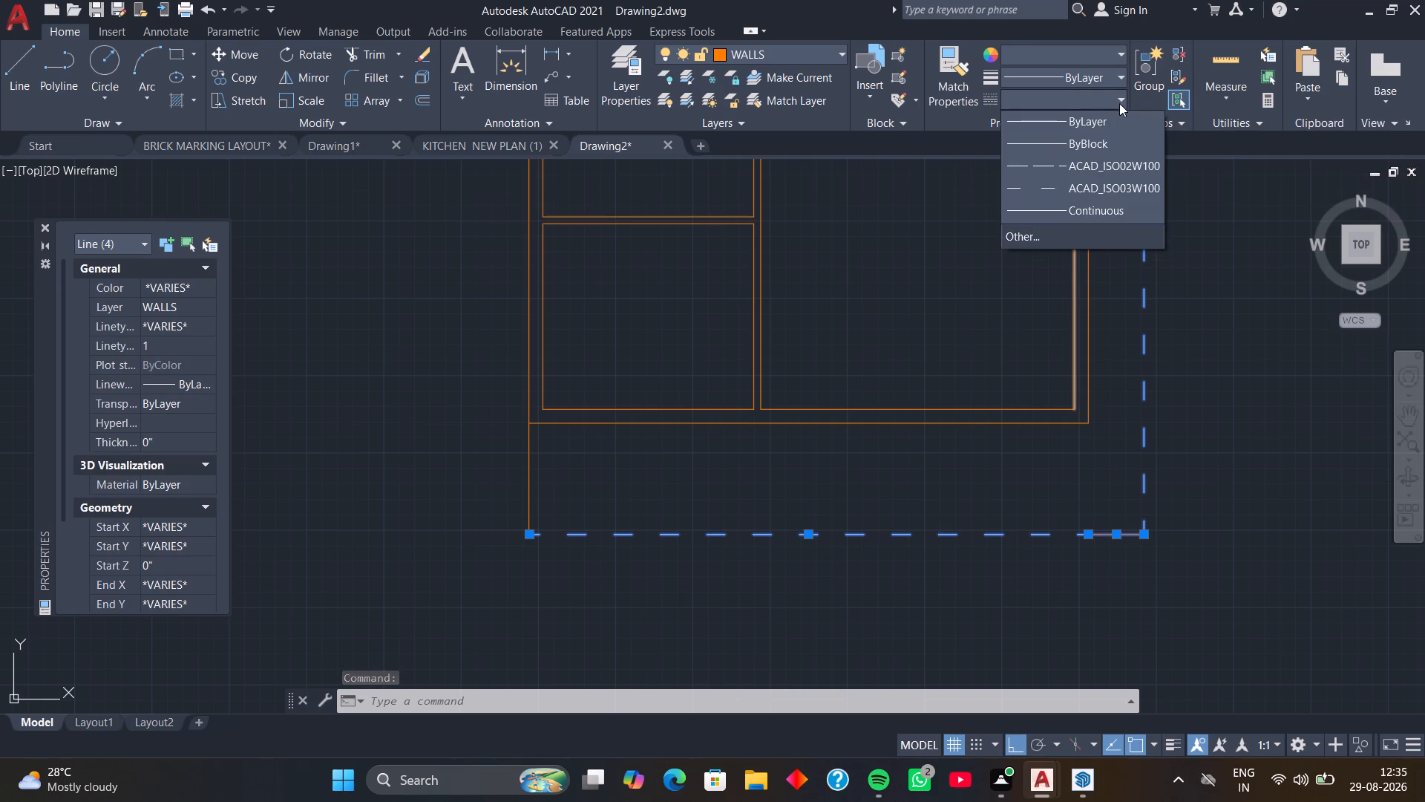
left_click(1105, 192)
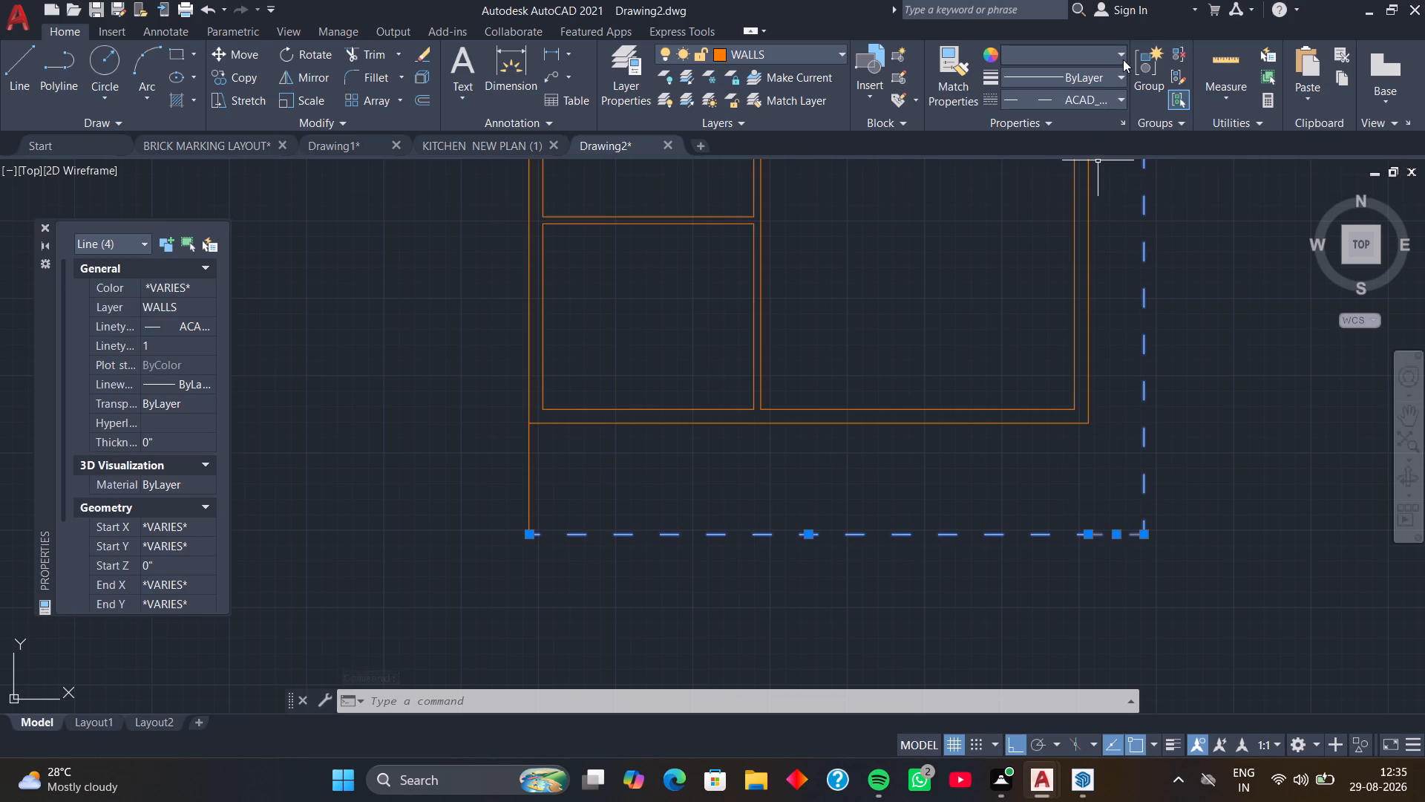
left_click(1119, 53)
left_click(1124, 200)
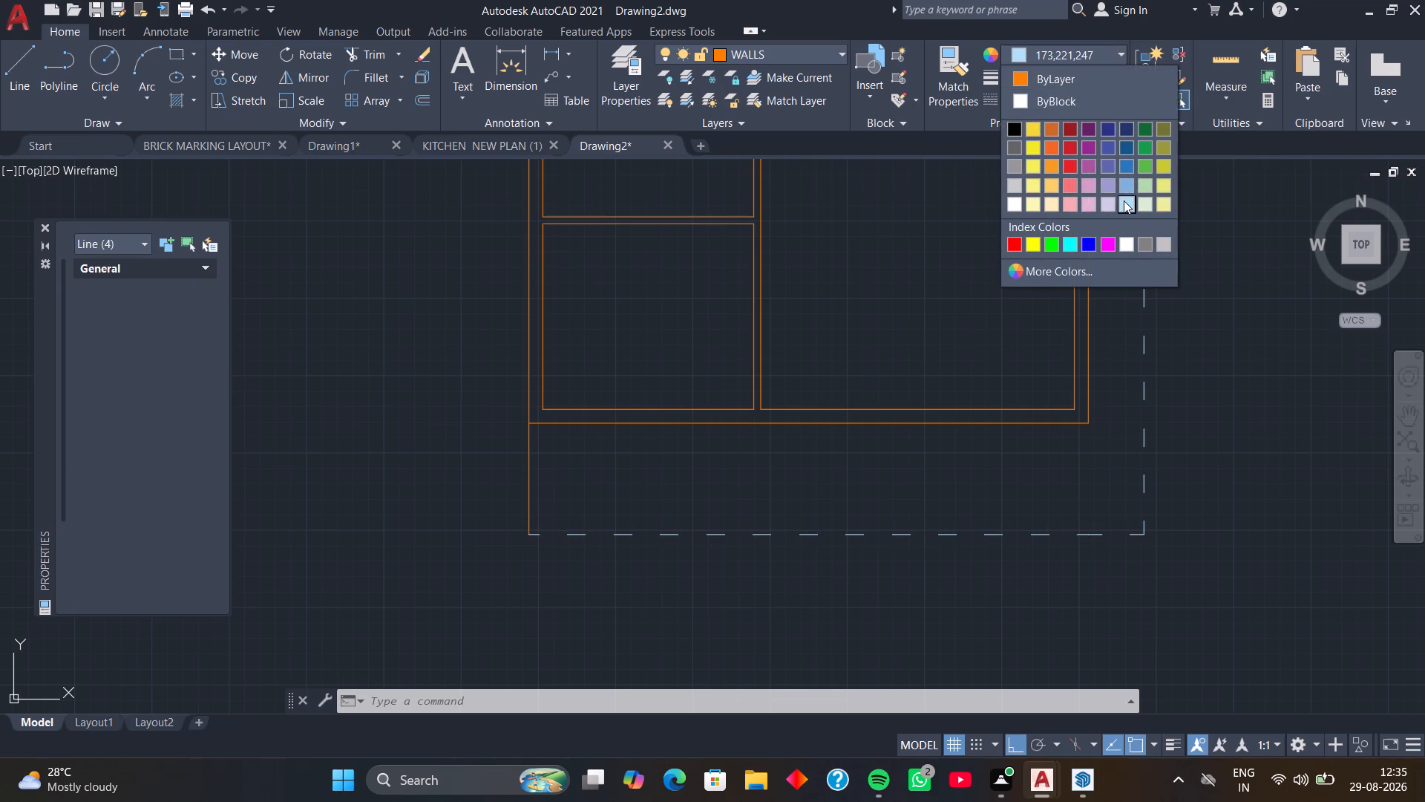
Draw a line from the bottom outer wall at the central wall 6' down to the projection line, and back to its lower-left corner.
scroll(1193, 318, "down", 1)
middle_click_drag(1213, 365, 1186, 362)
scroll(1186, 362, "down", 1)
key("space")
middle_click_drag(1190, 334, 1185, 334)
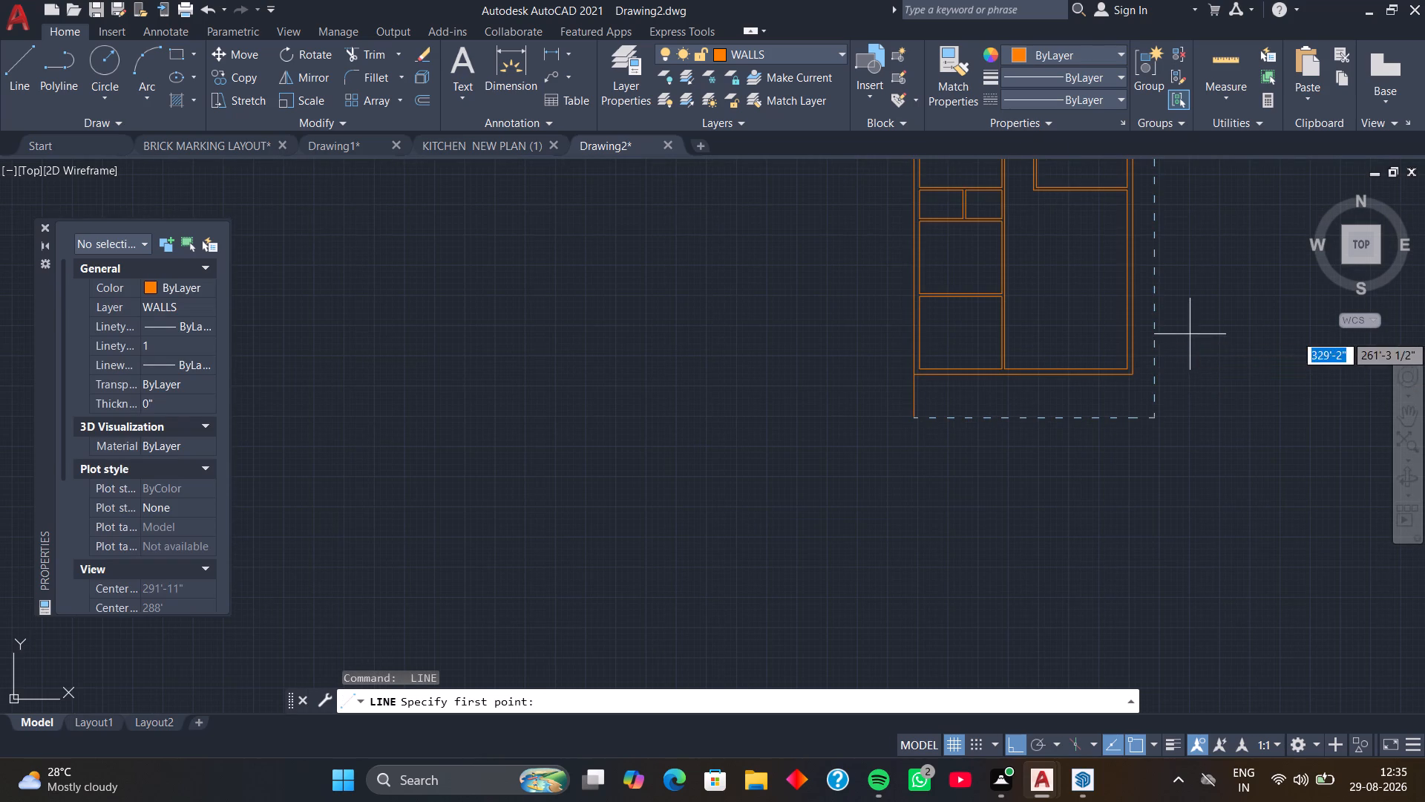
middle_click_drag(1185, 334, 1140, 345)
middle_click_drag(1061, 458, 1090, 453)
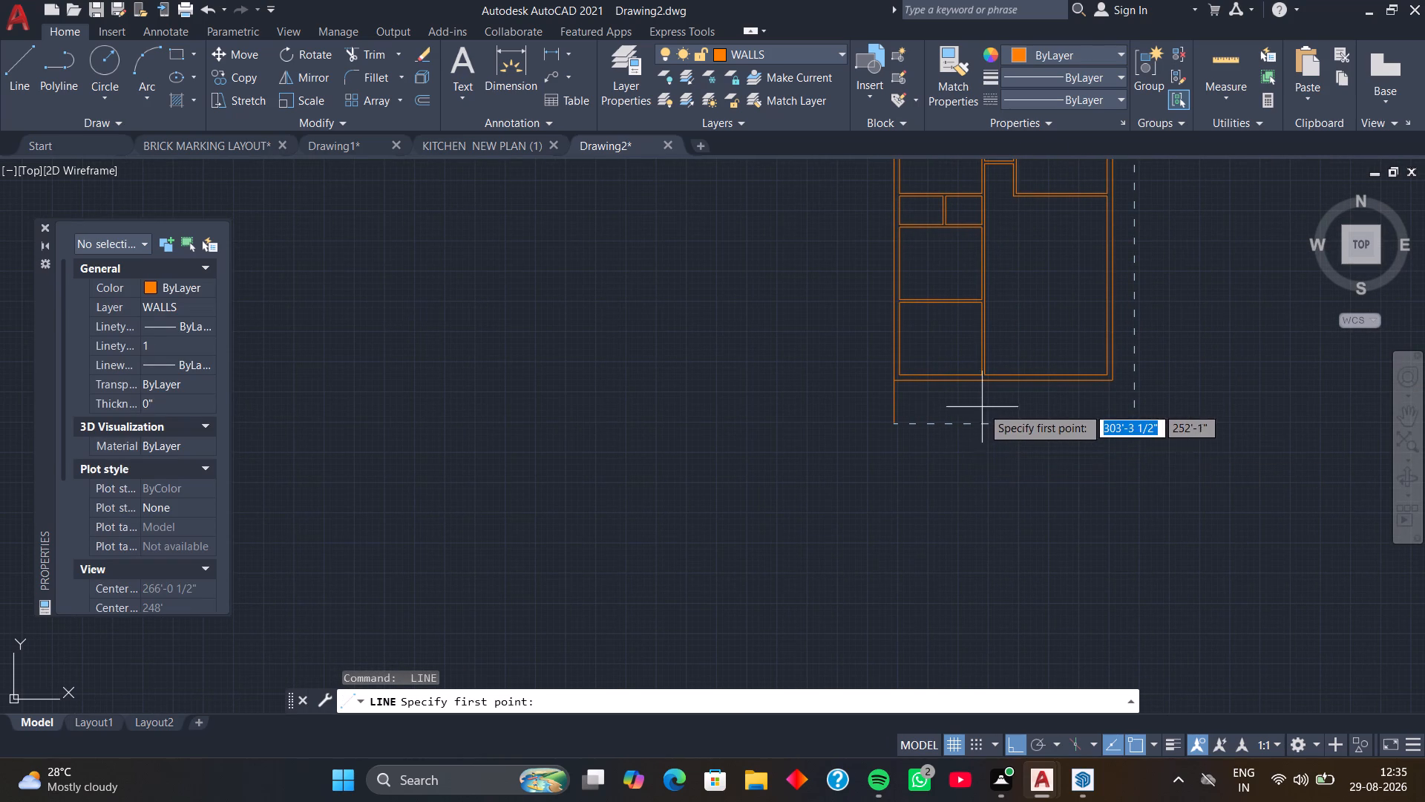
scroll(982, 407, "up", 2)
middle_click_drag(980, 398, 1009, 399)
scroll(1009, 400, "up", 1)
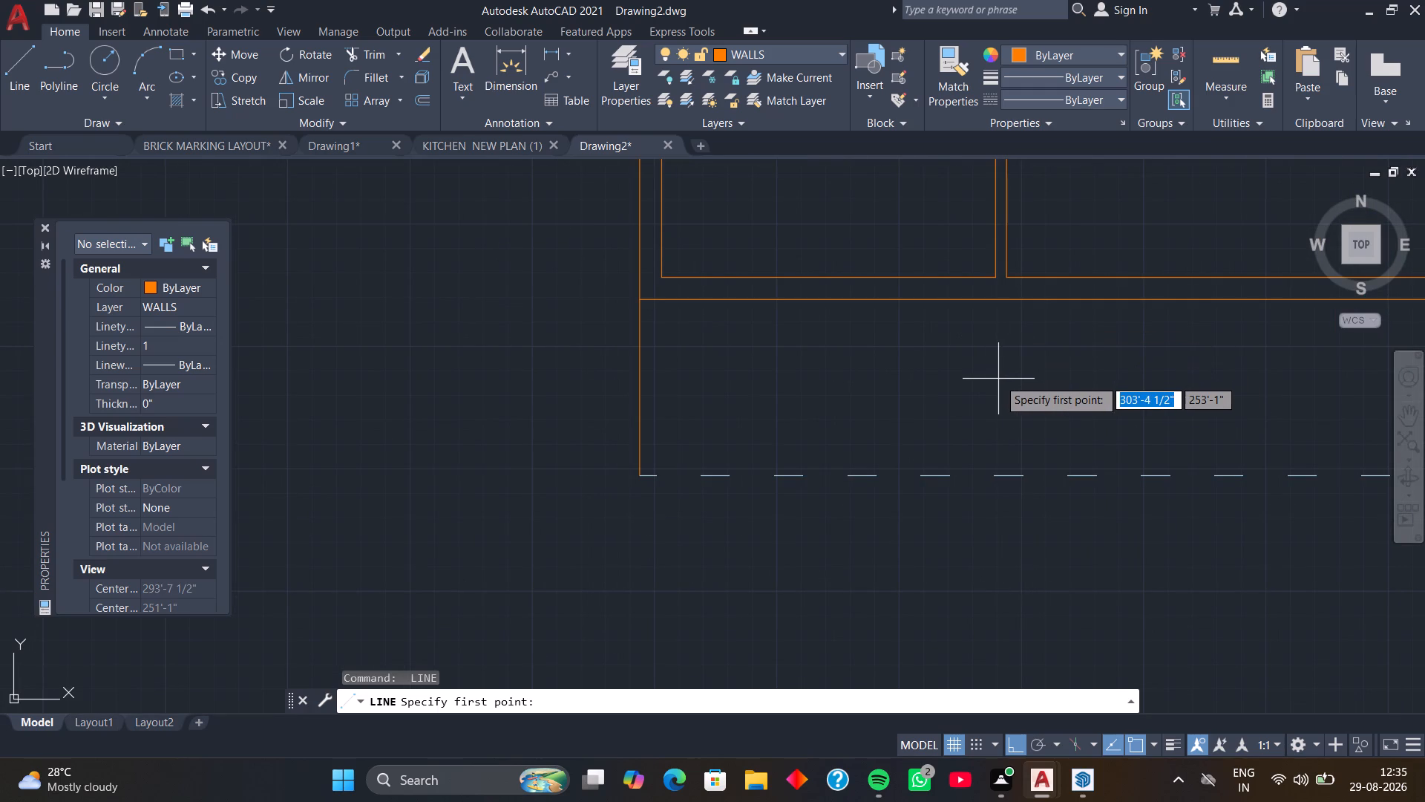
left_click(1006, 304)
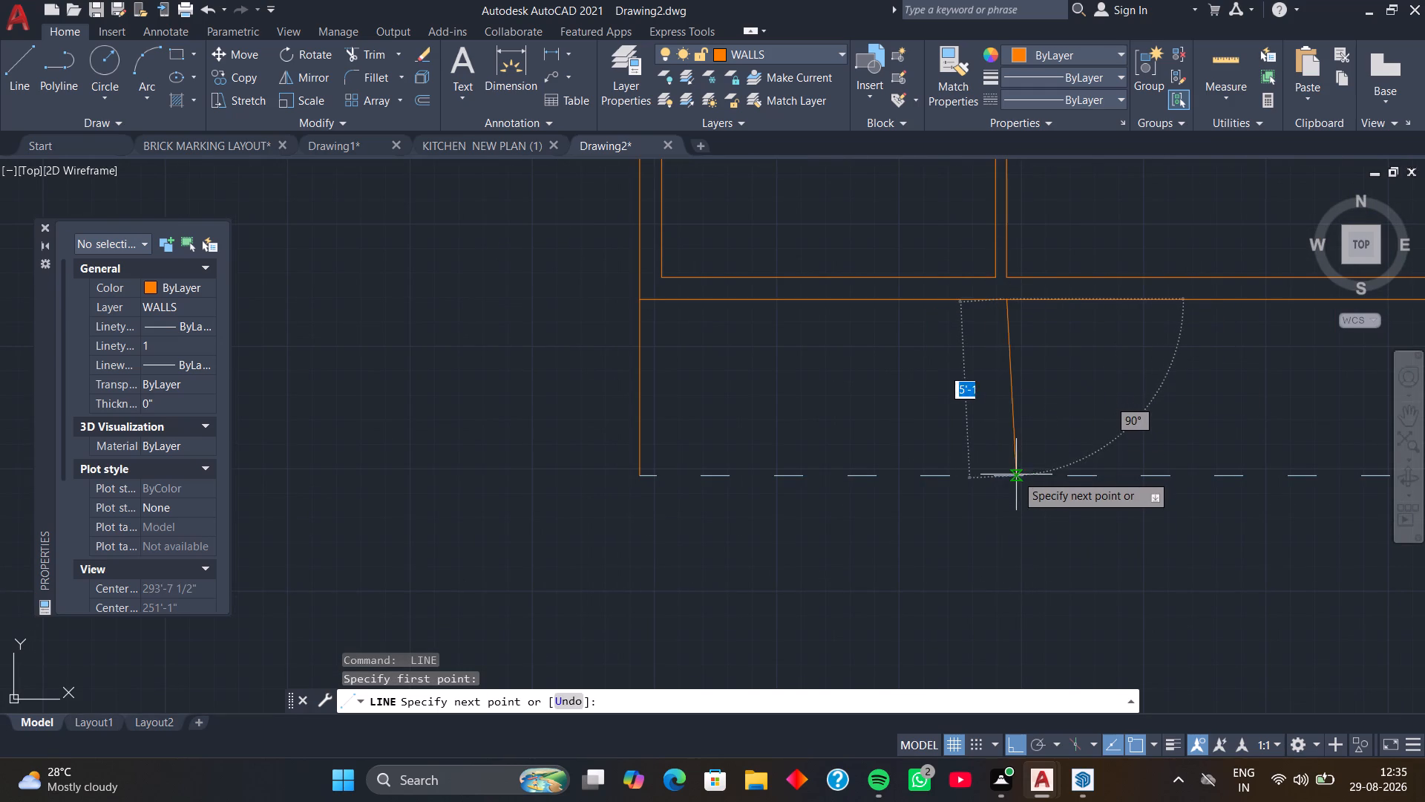
left_click(1009, 474)
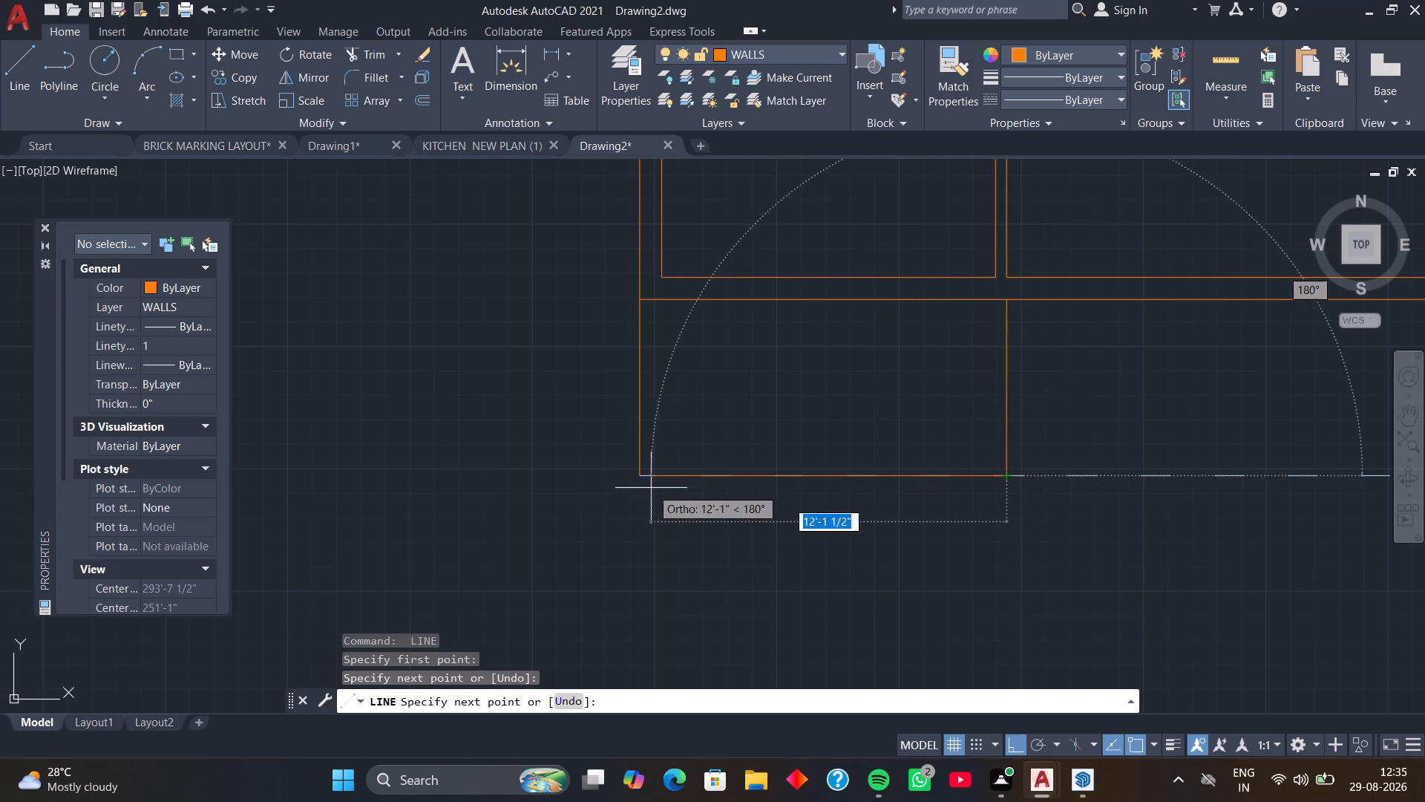
left_click(643, 477)
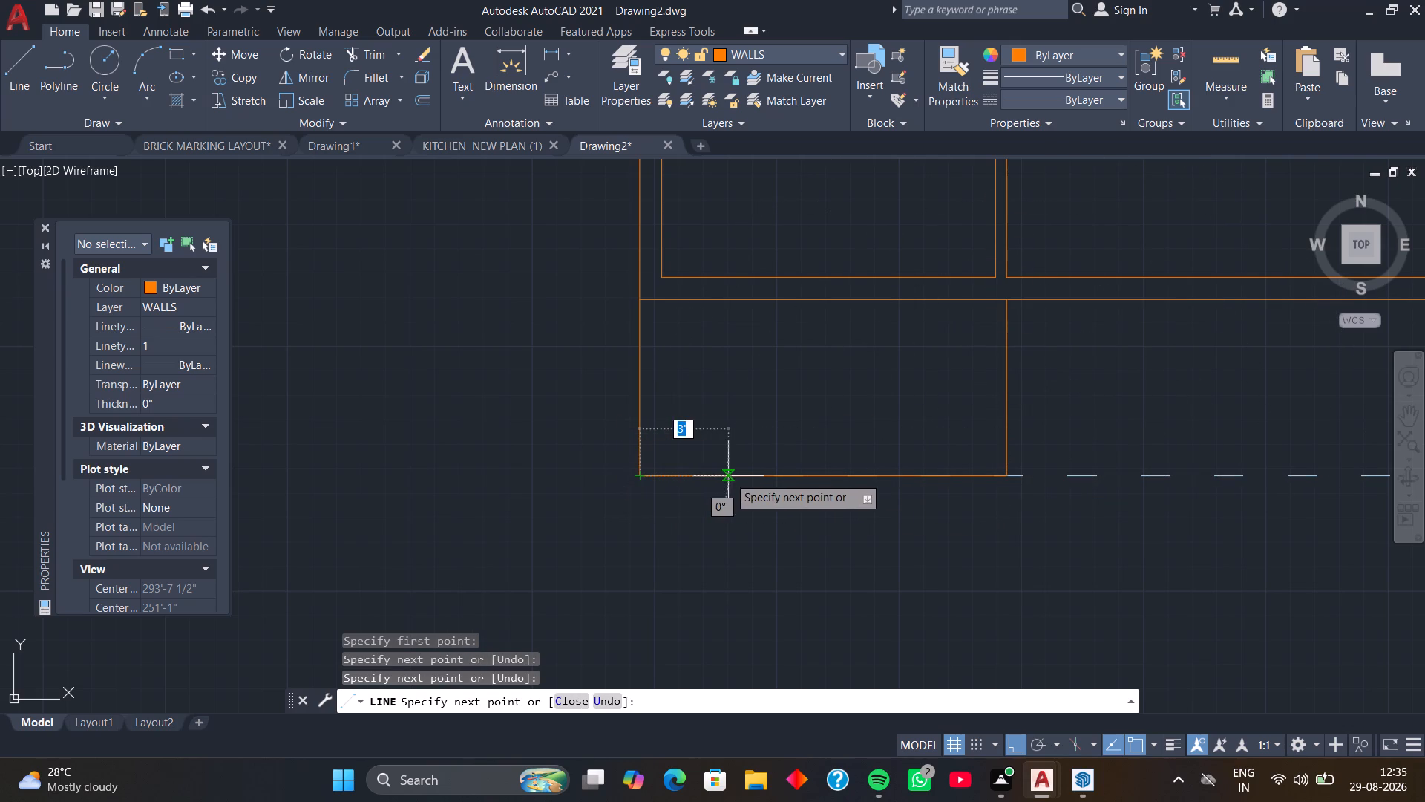
key("space")
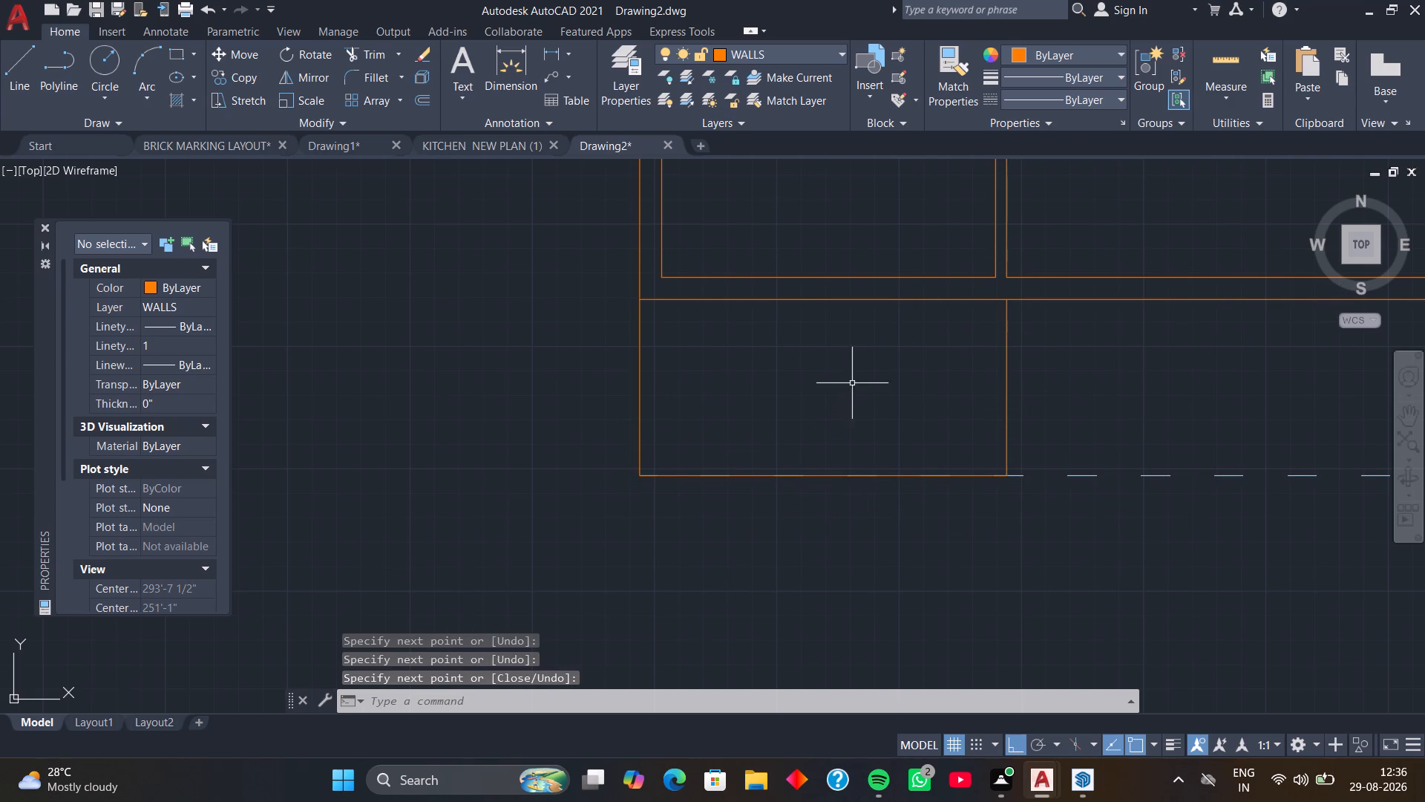
Draw a horizontal line across the middle of the stair rectangle, from its right edge to its left edge.
middle_click_drag(852, 374, 885, 379)
key("l")
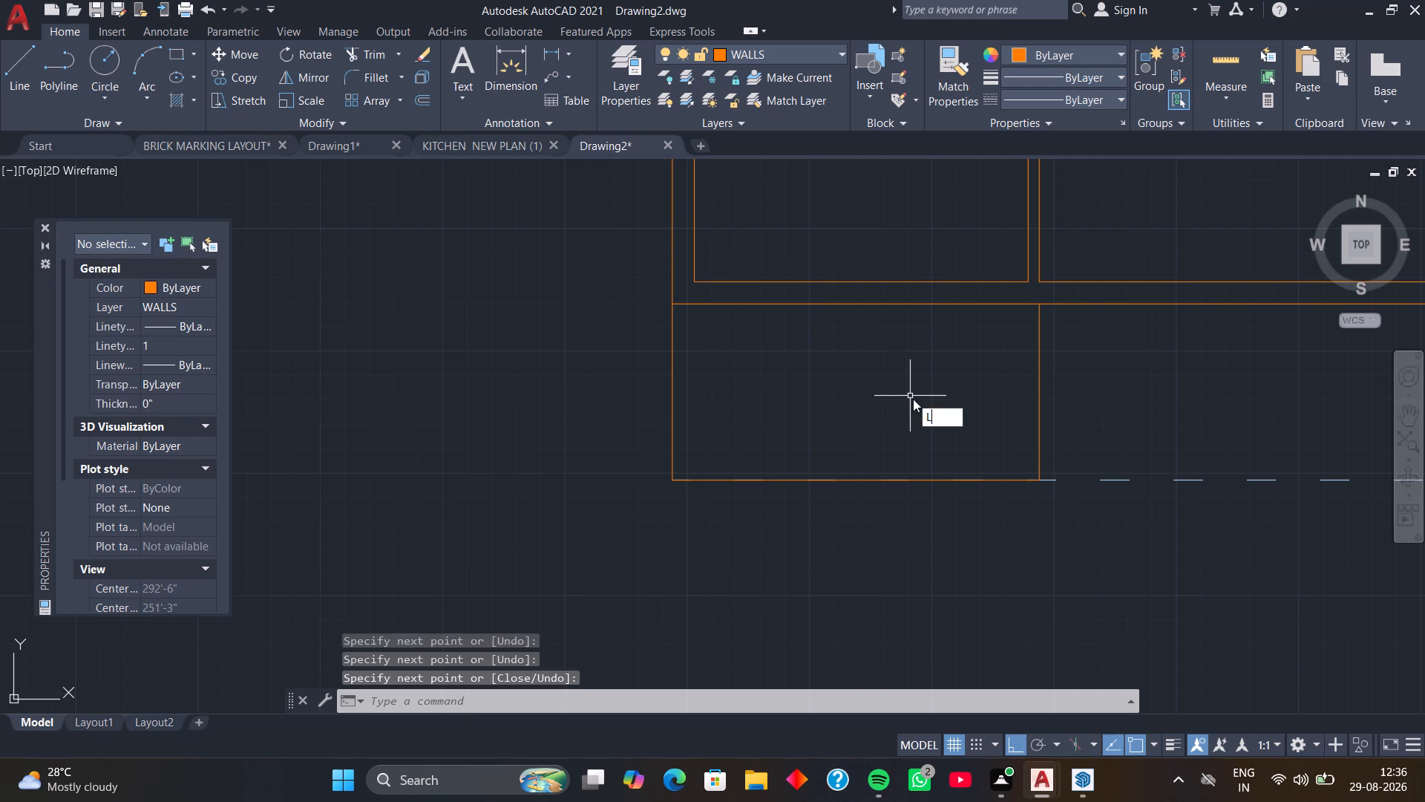
key("space")
left_click(1038, 389)
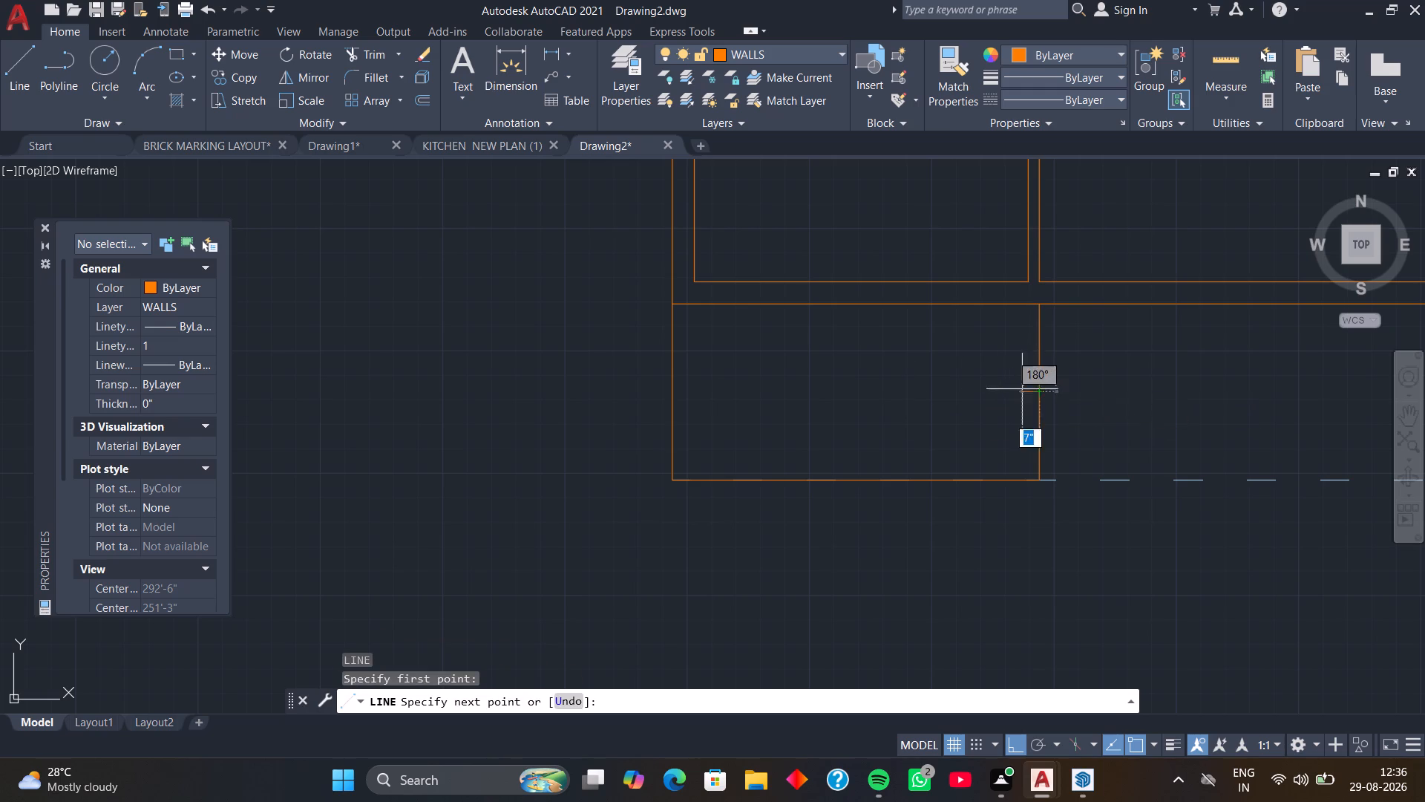
left_click(671, 391)
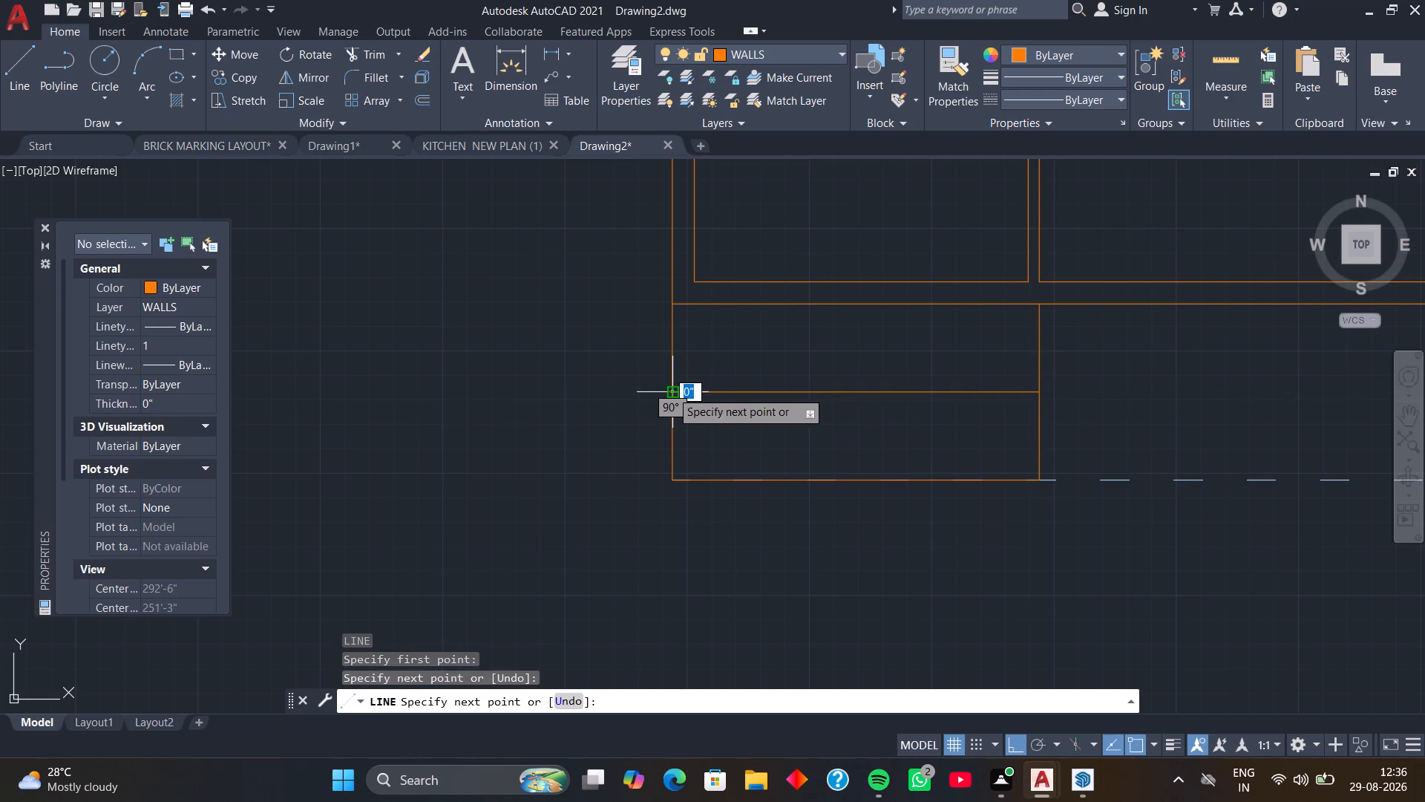
key("space")
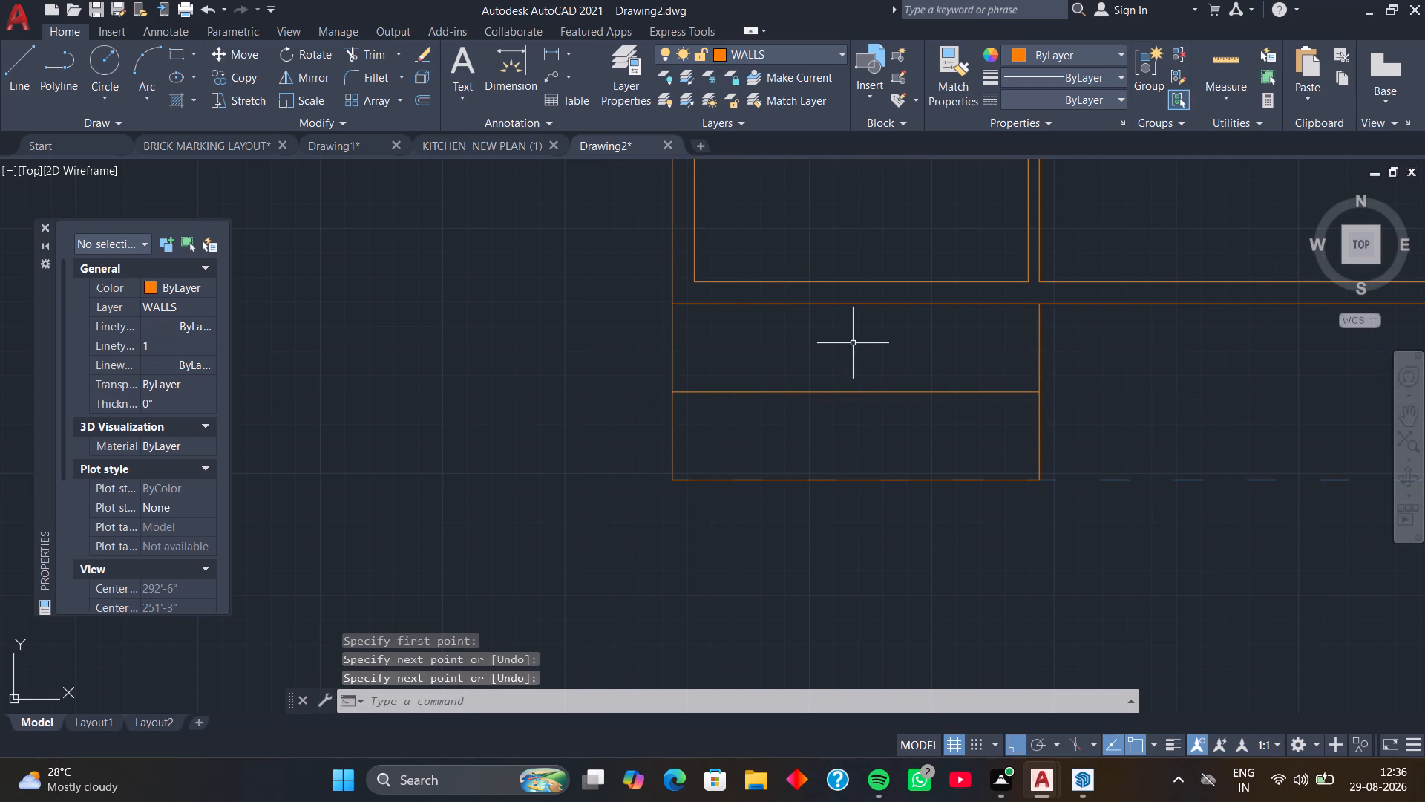
Copy the stair rectangle's right edge leftward as an array of 11 items spaced 10" apart.
left_click(1039, 350)
type("CO")
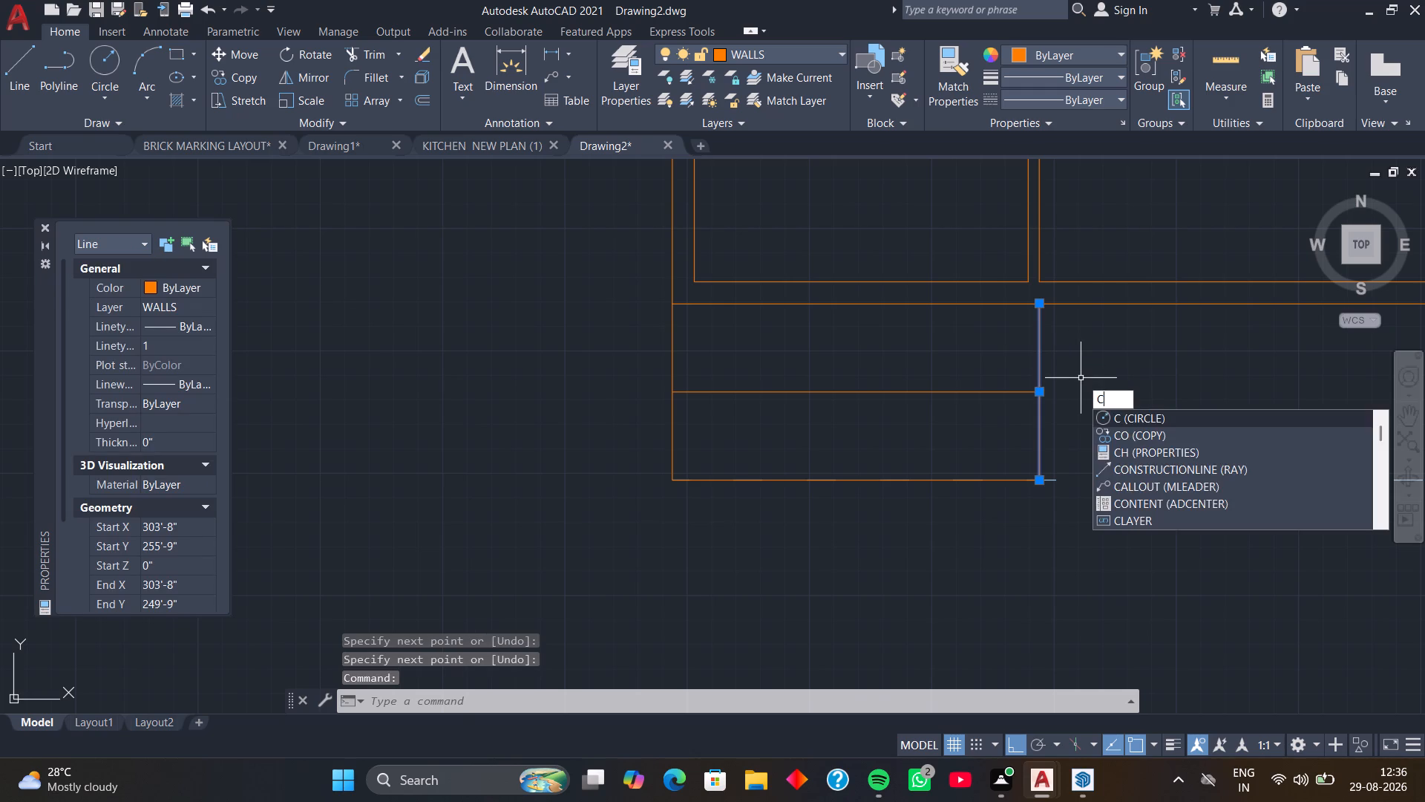
key("space")
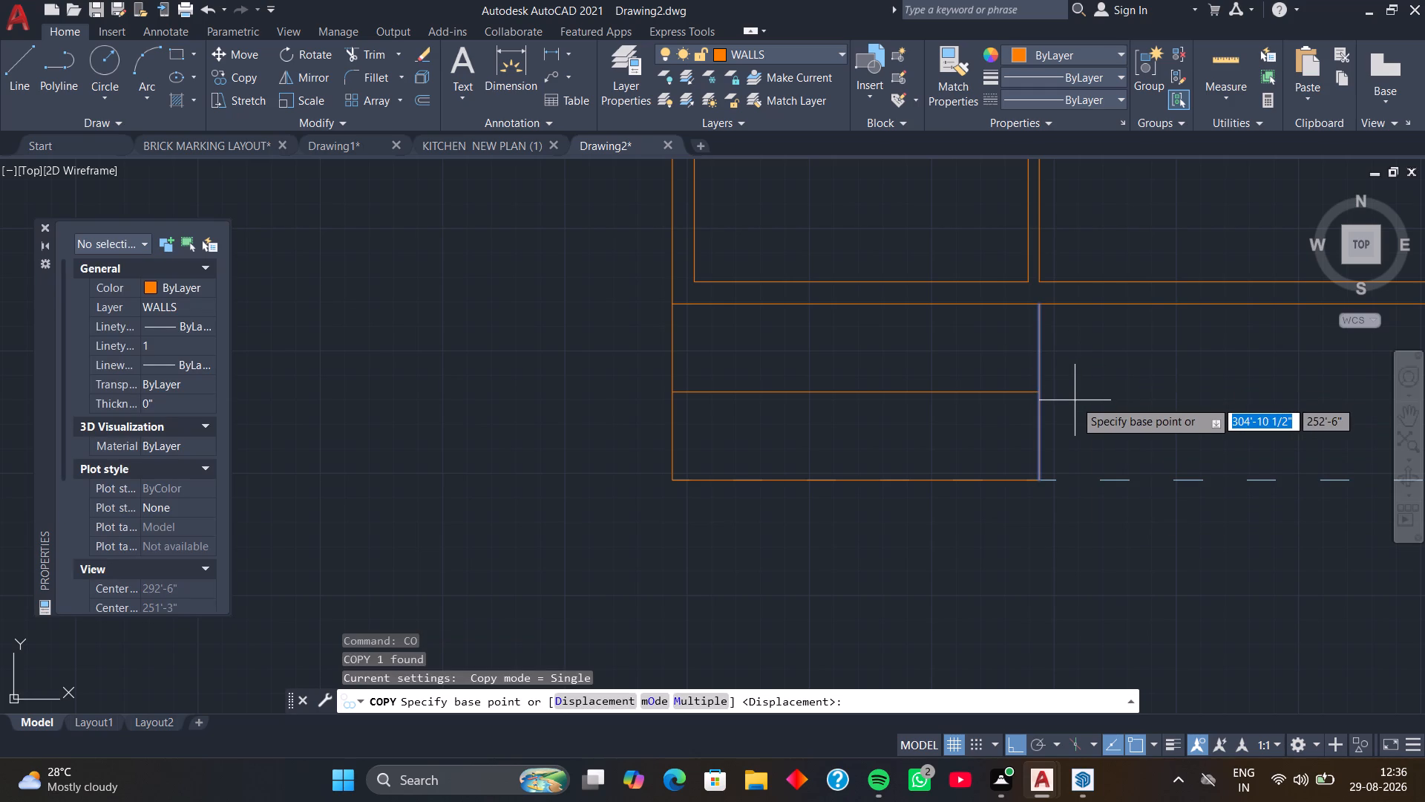
left_click(1037, 477)
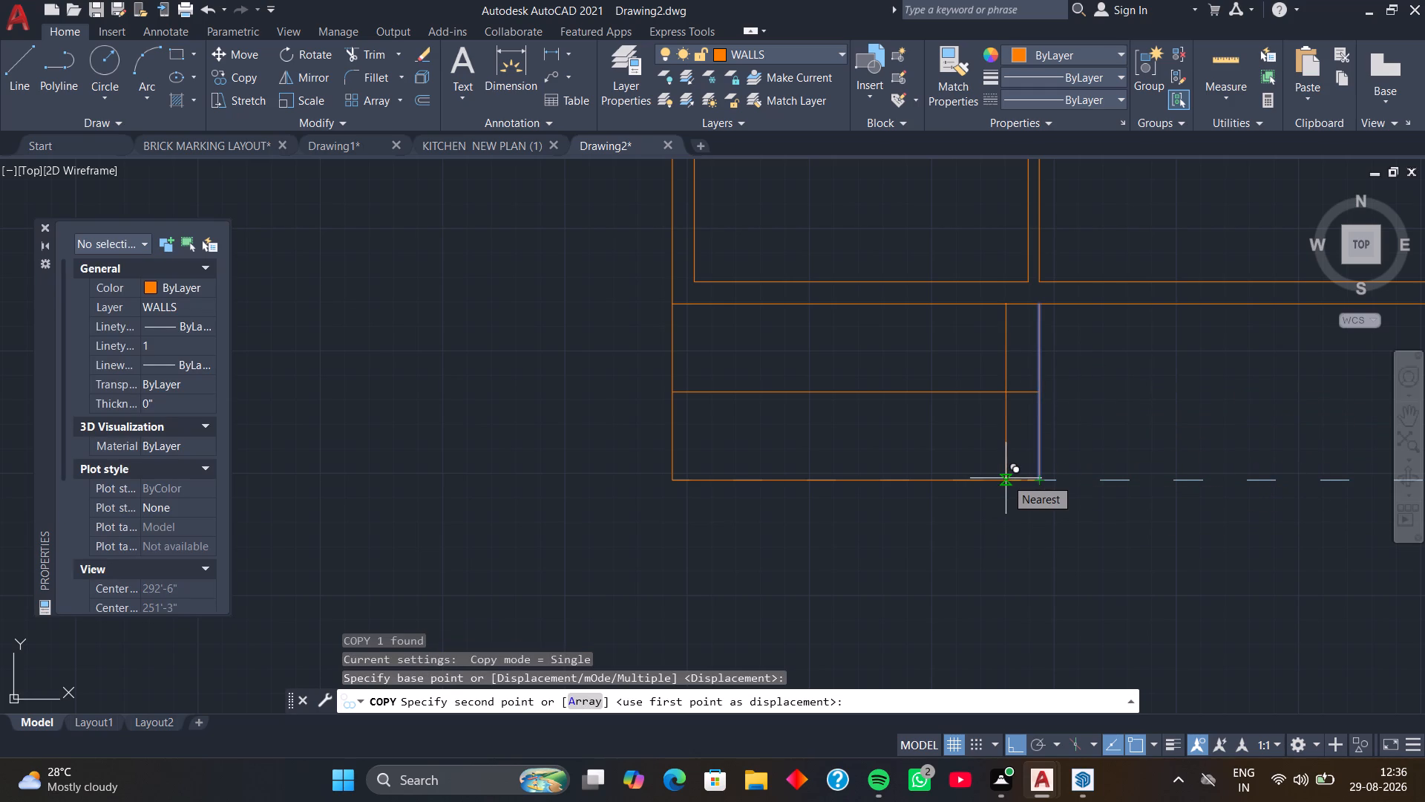
type("AR")
key("space")
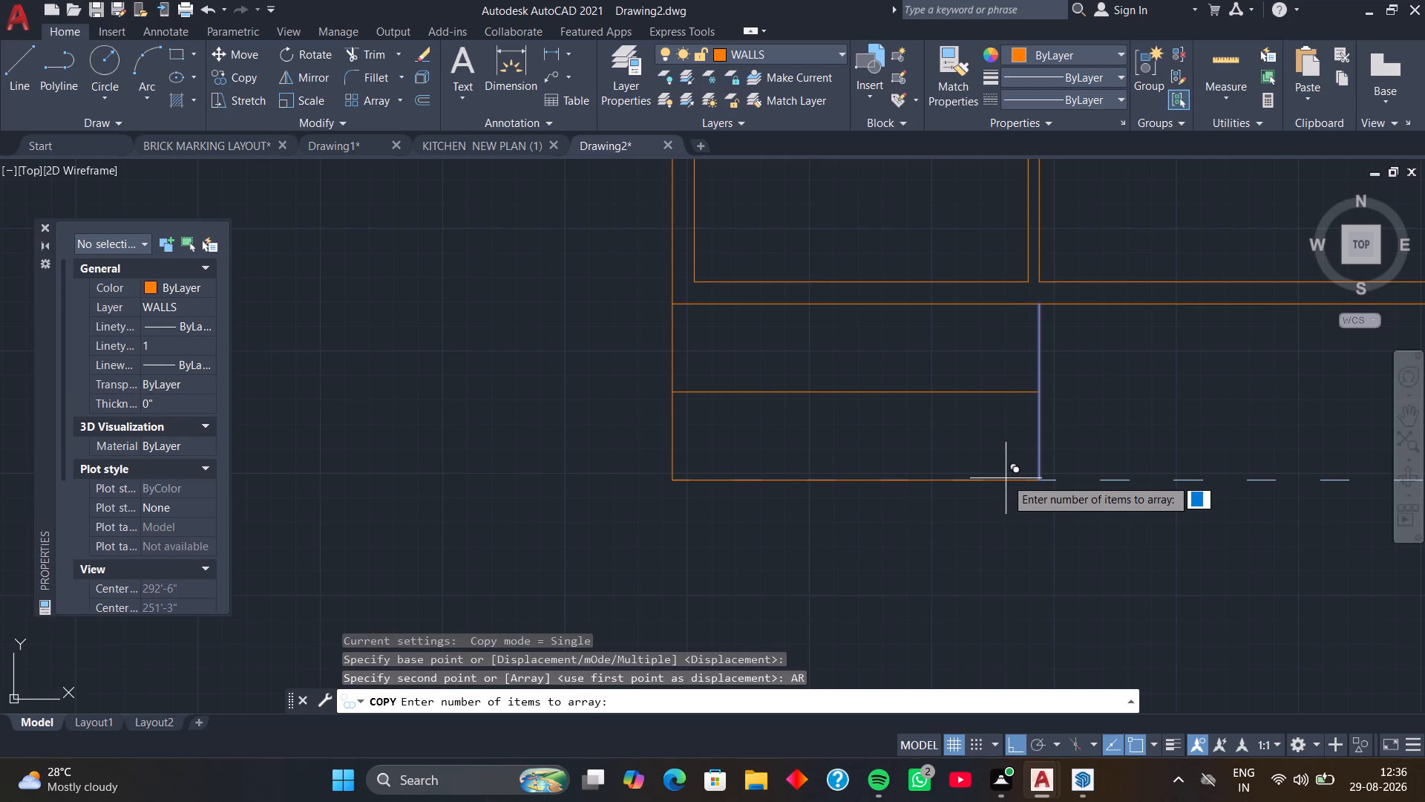
type("11")
key("Return")
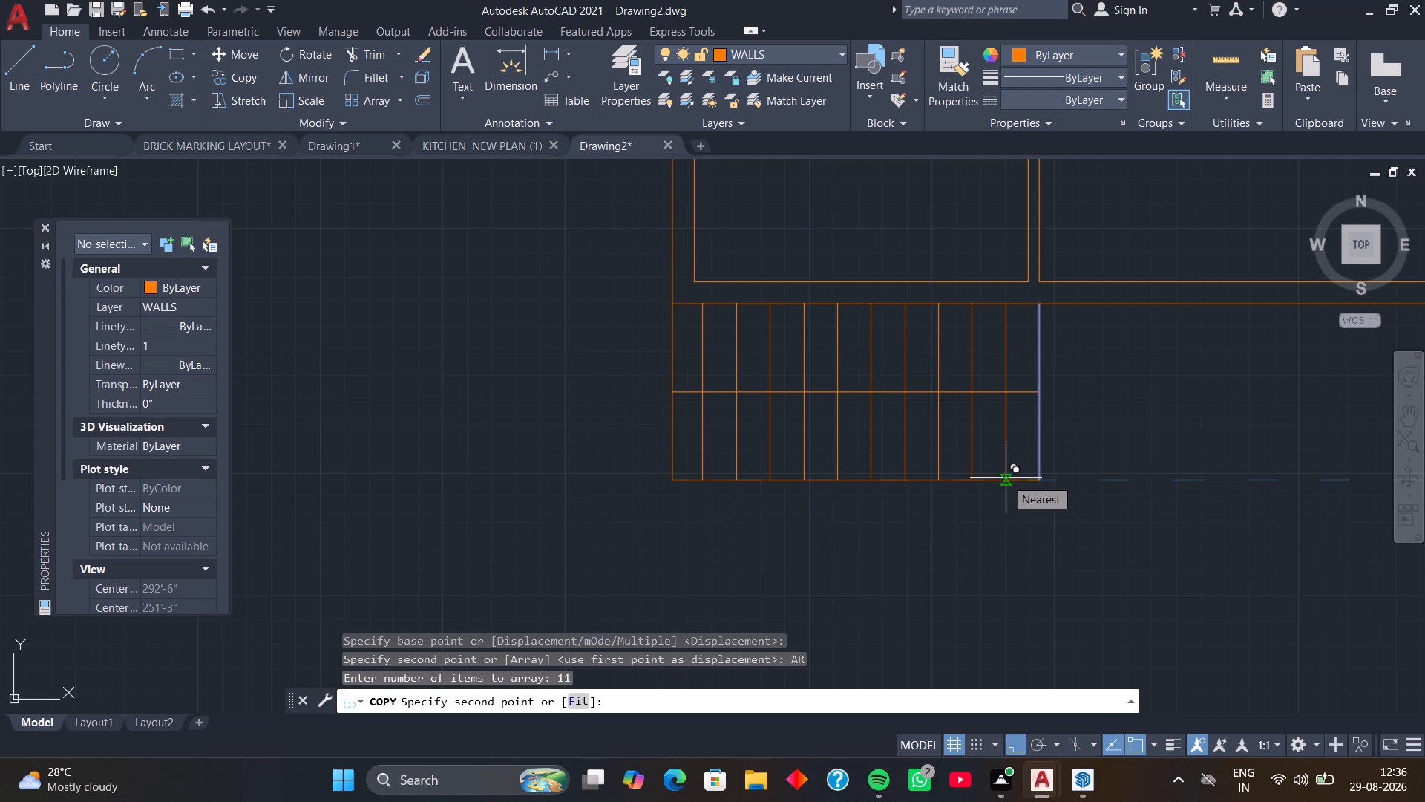
type("10")
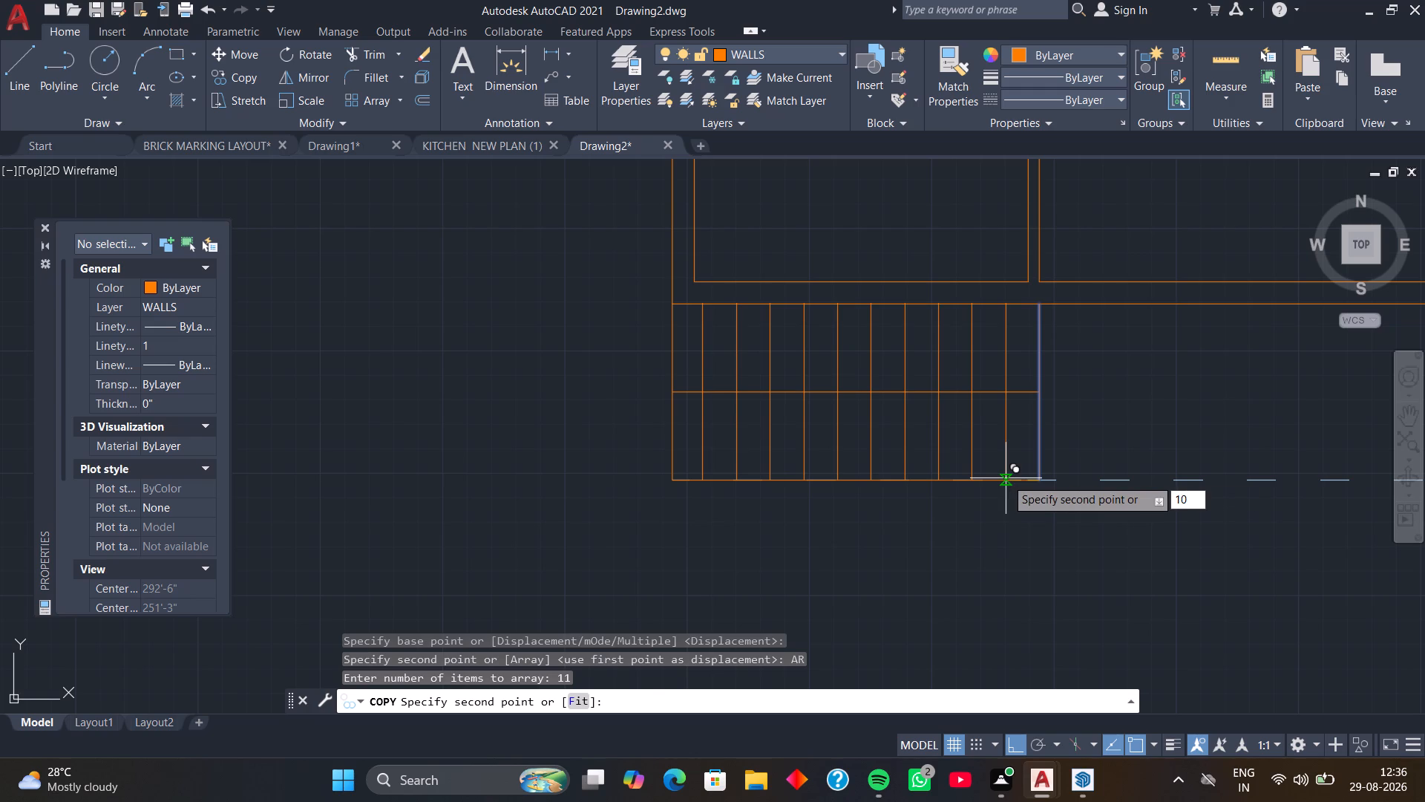
key("Return")
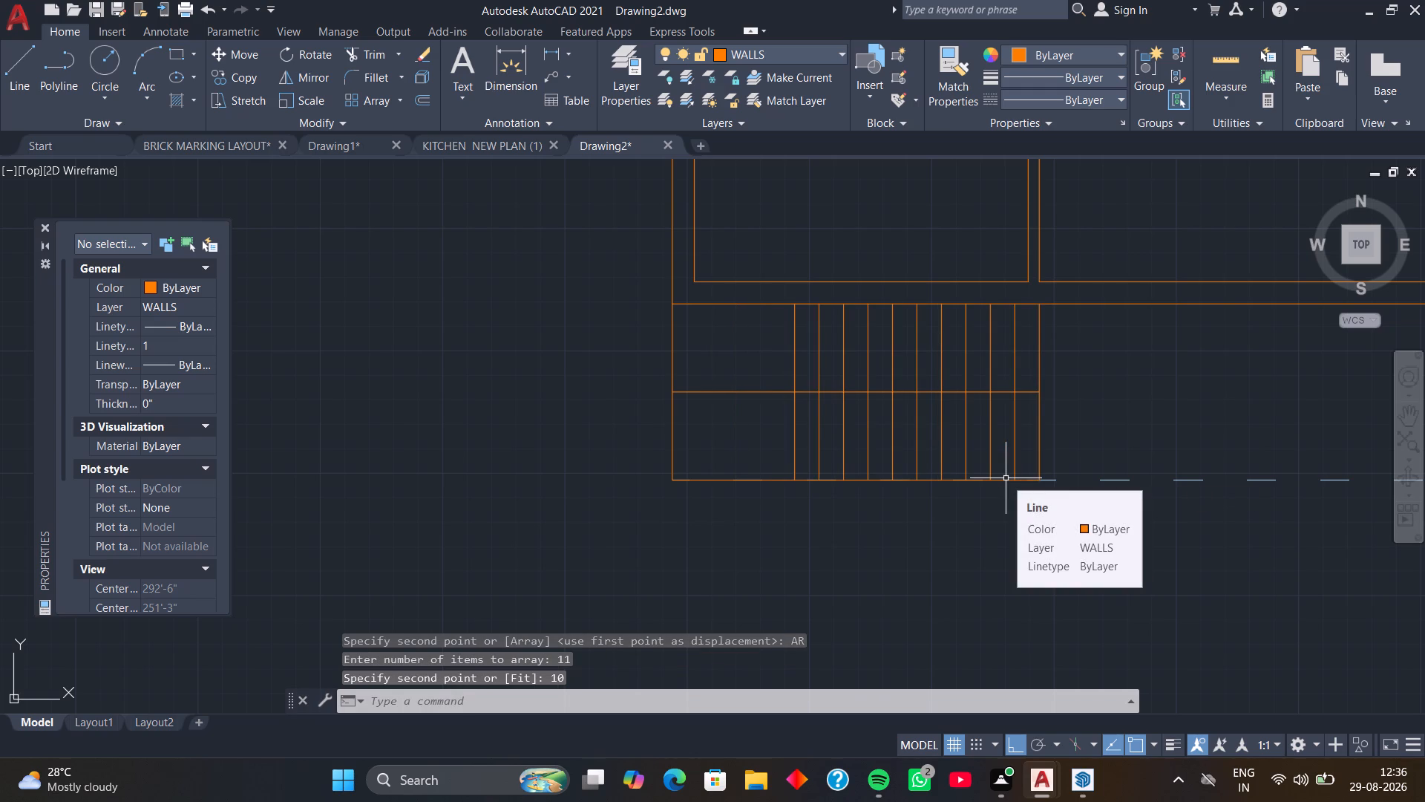
Move the eleven stair tread lines, the horizontal middle line and the stair rectangle's bottom edge to the STAIRS layer.
middle_click(1003, 515)
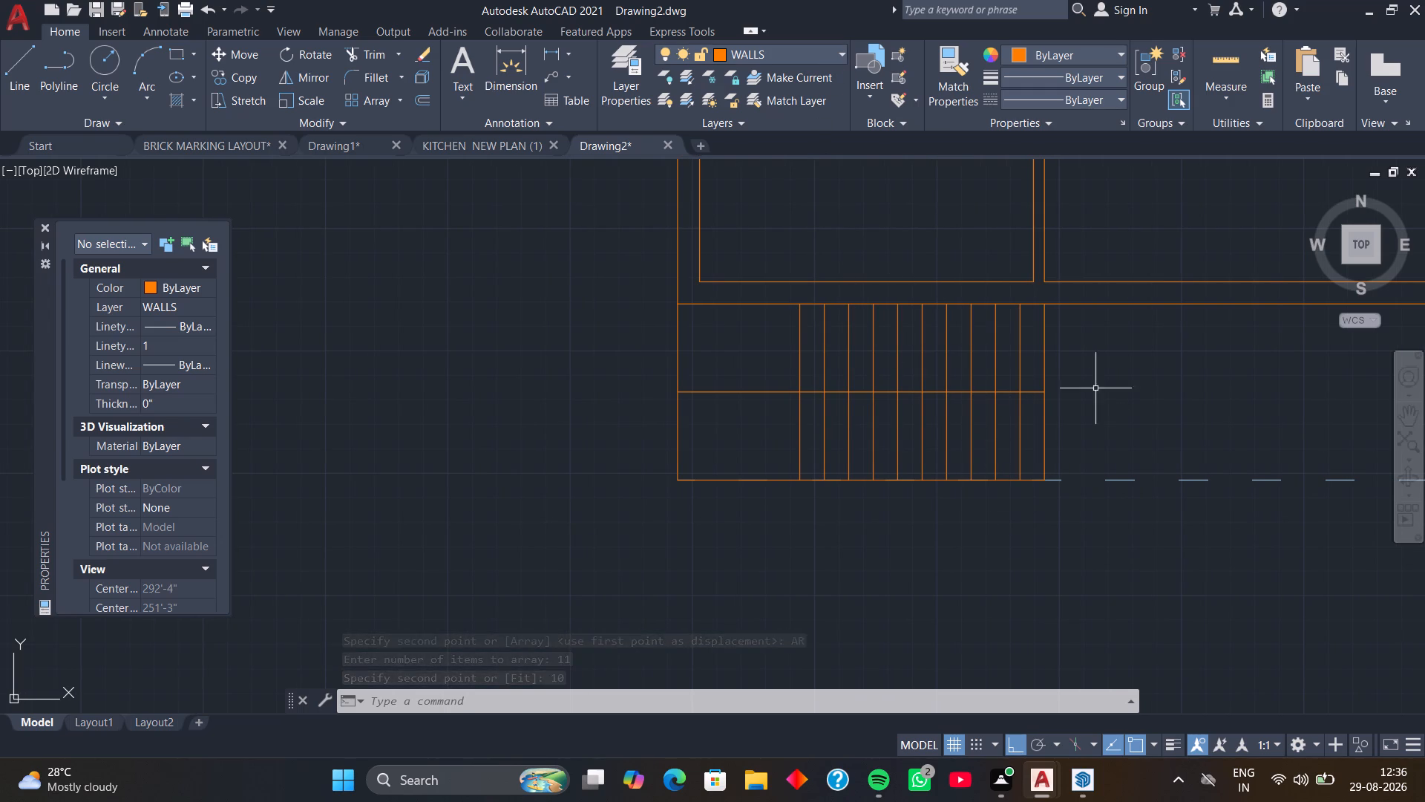
left_click(1085, 356)
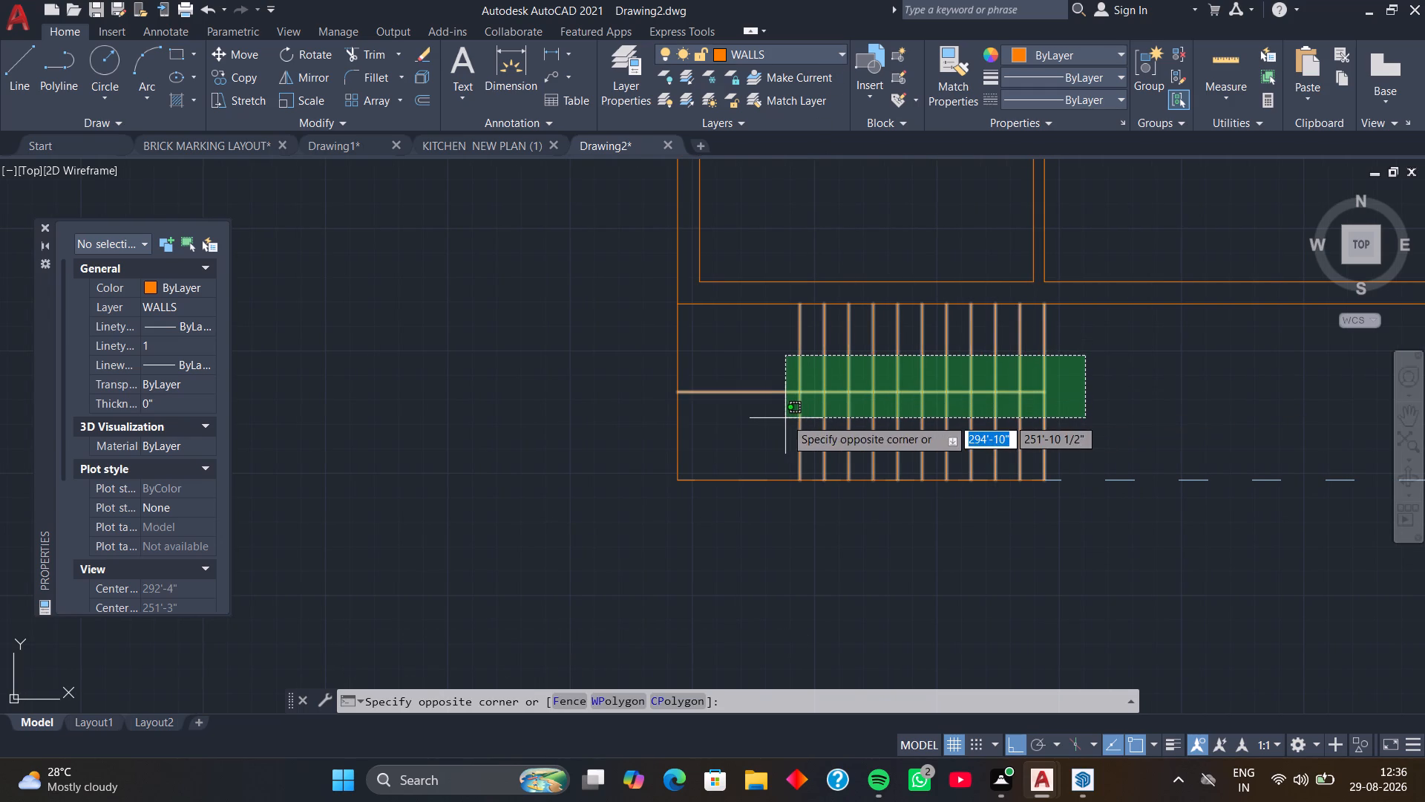
left_click(785, 418)
left_click(842, 49)
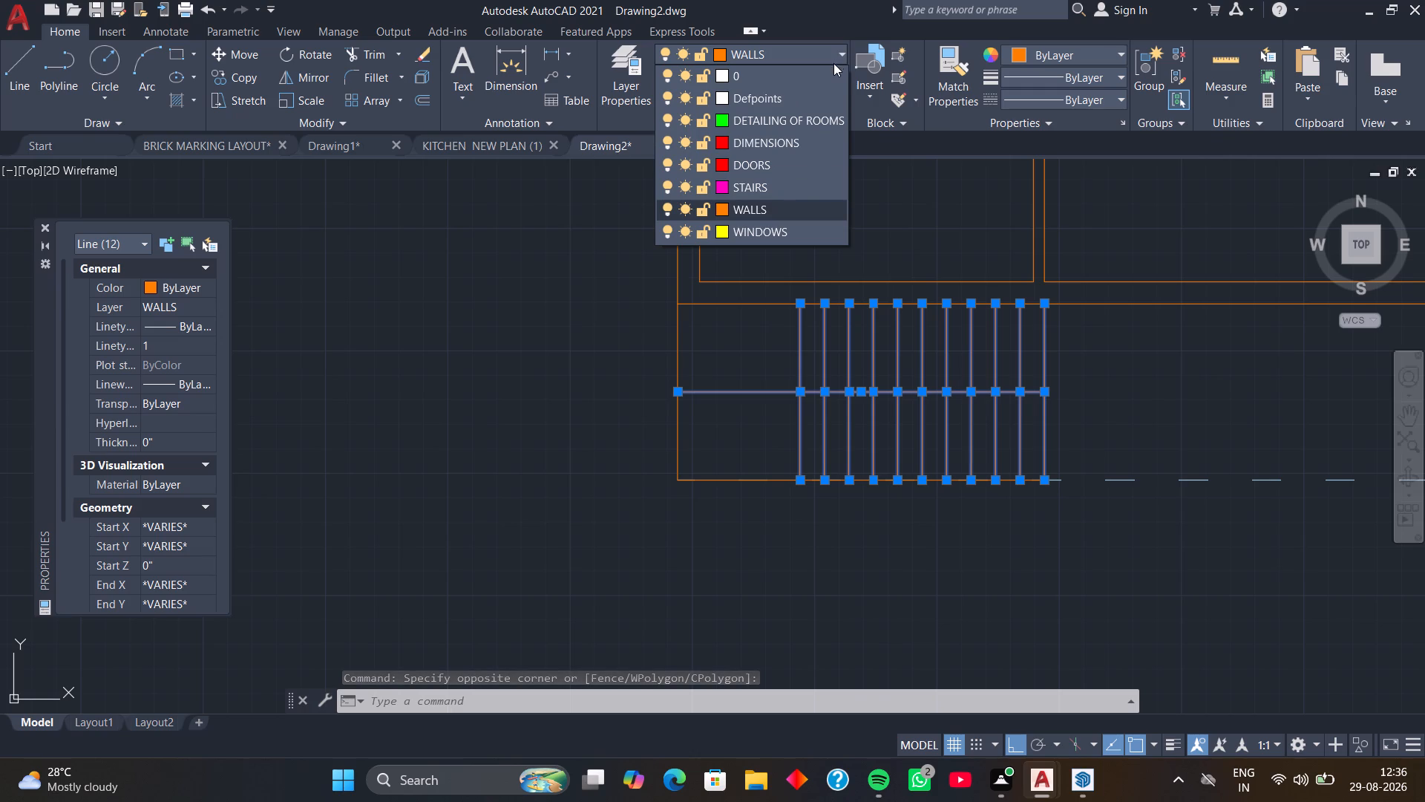
left_click(798, 189)
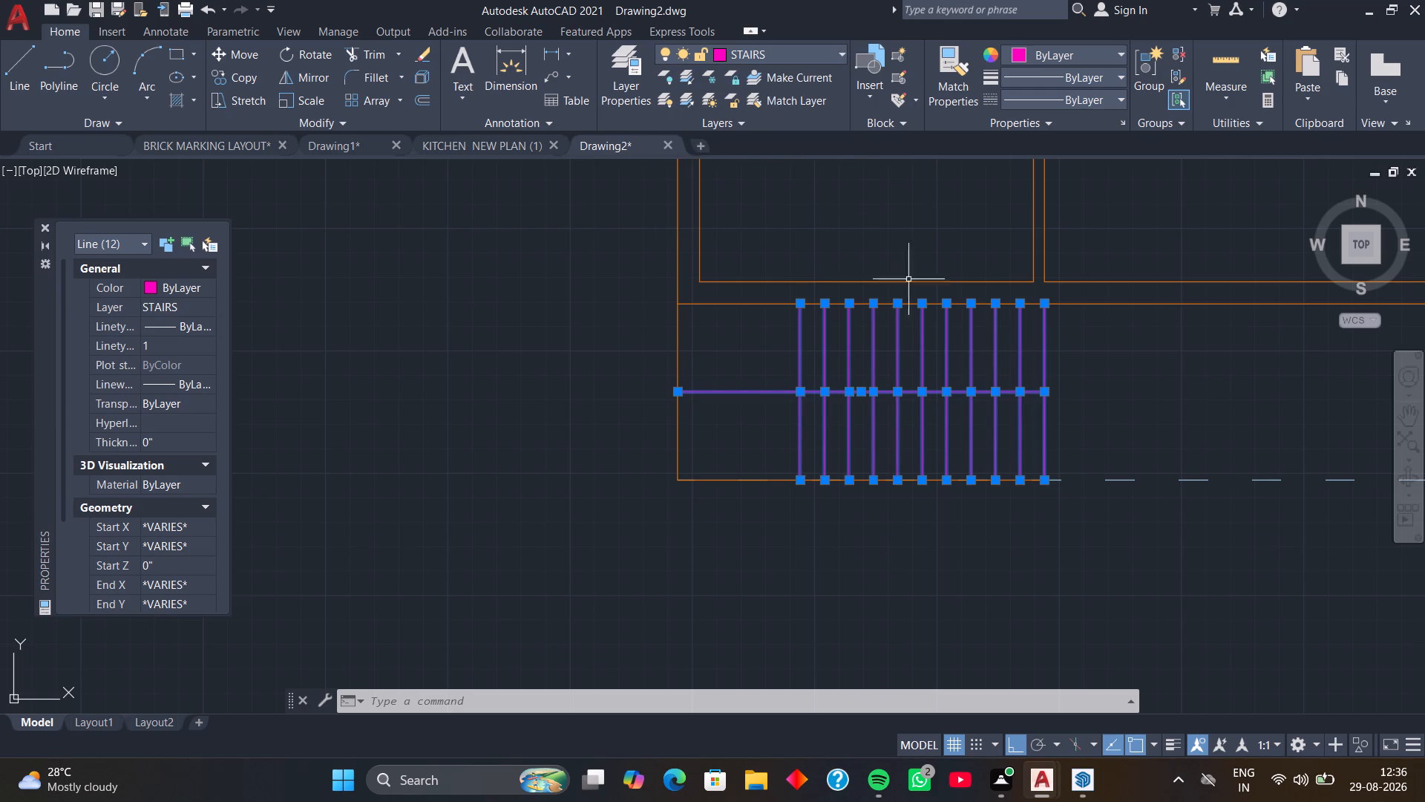
left_click(736, 480)
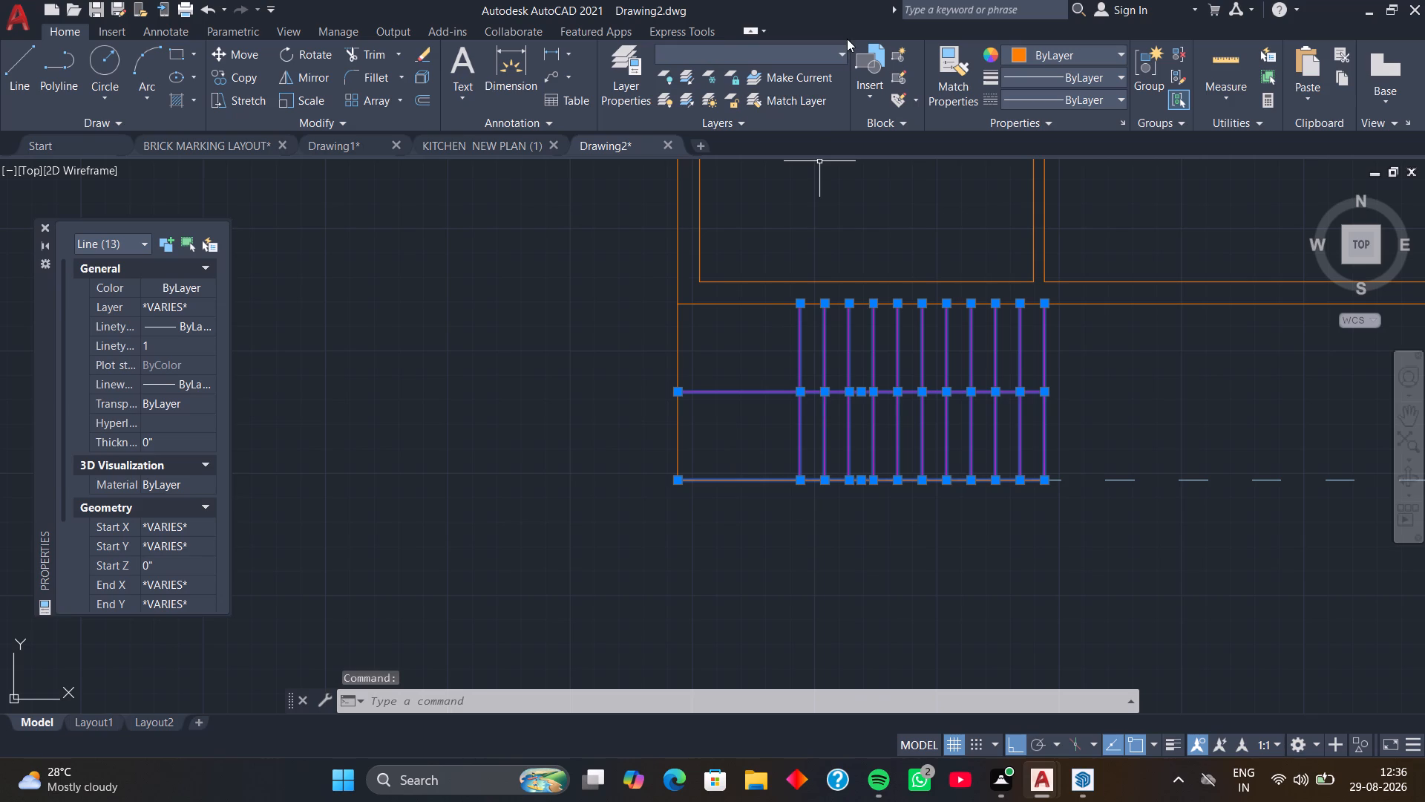
left_click(839, 50)
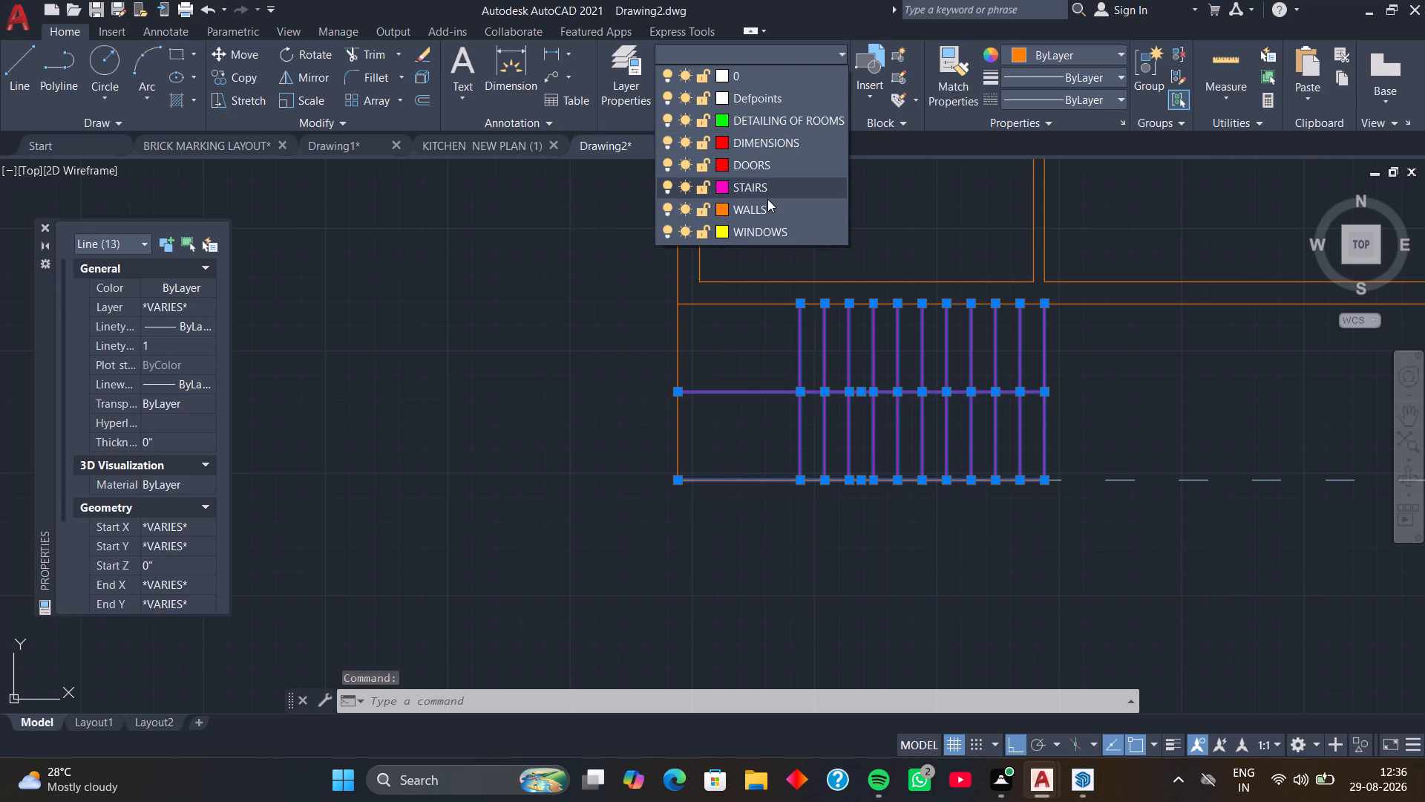
left_click(767, 198)
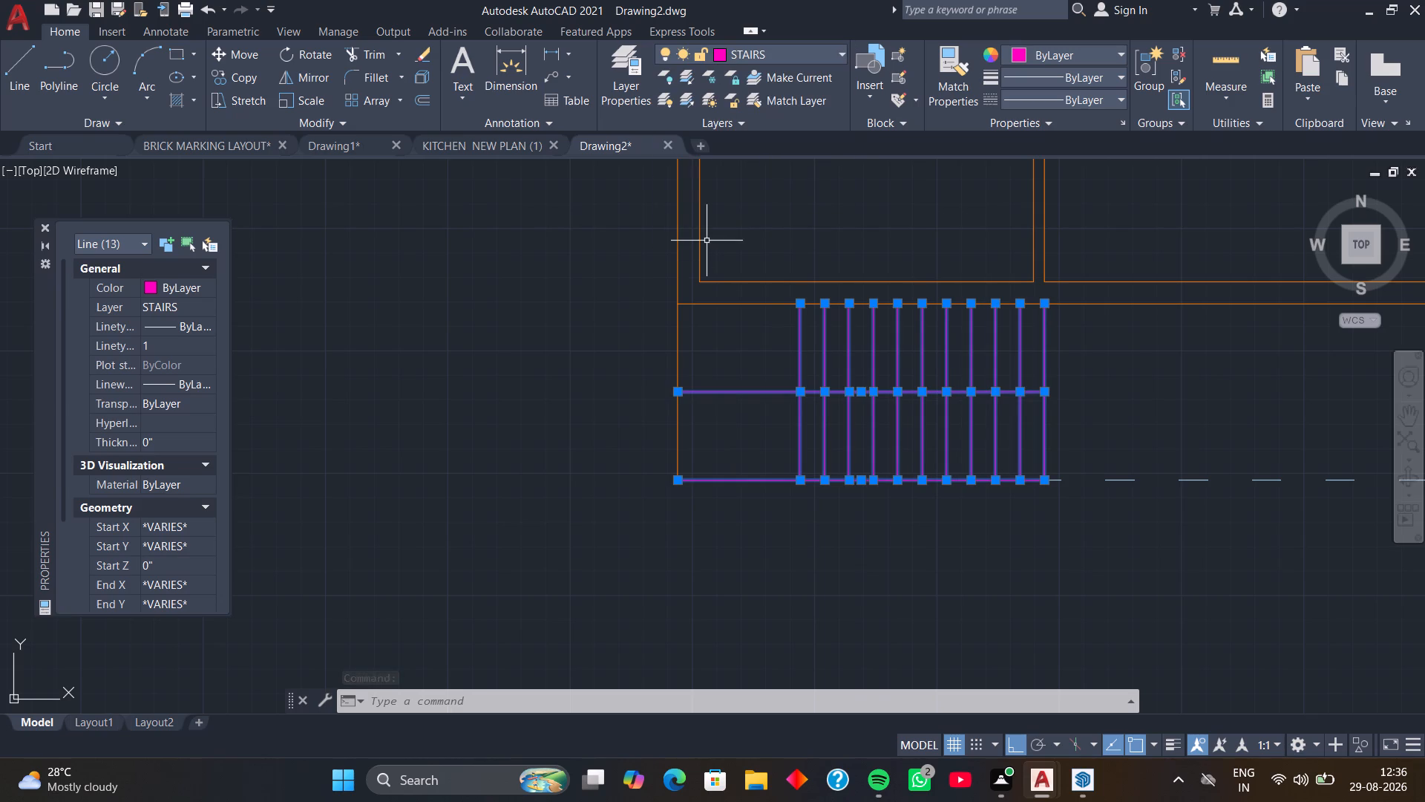
key("Escape")
Move the stair rectangle's left edge to the STAIRS layer.
scroll(765, 355, "down", 1)
middle_click_drag(765, 357, 797, 340)
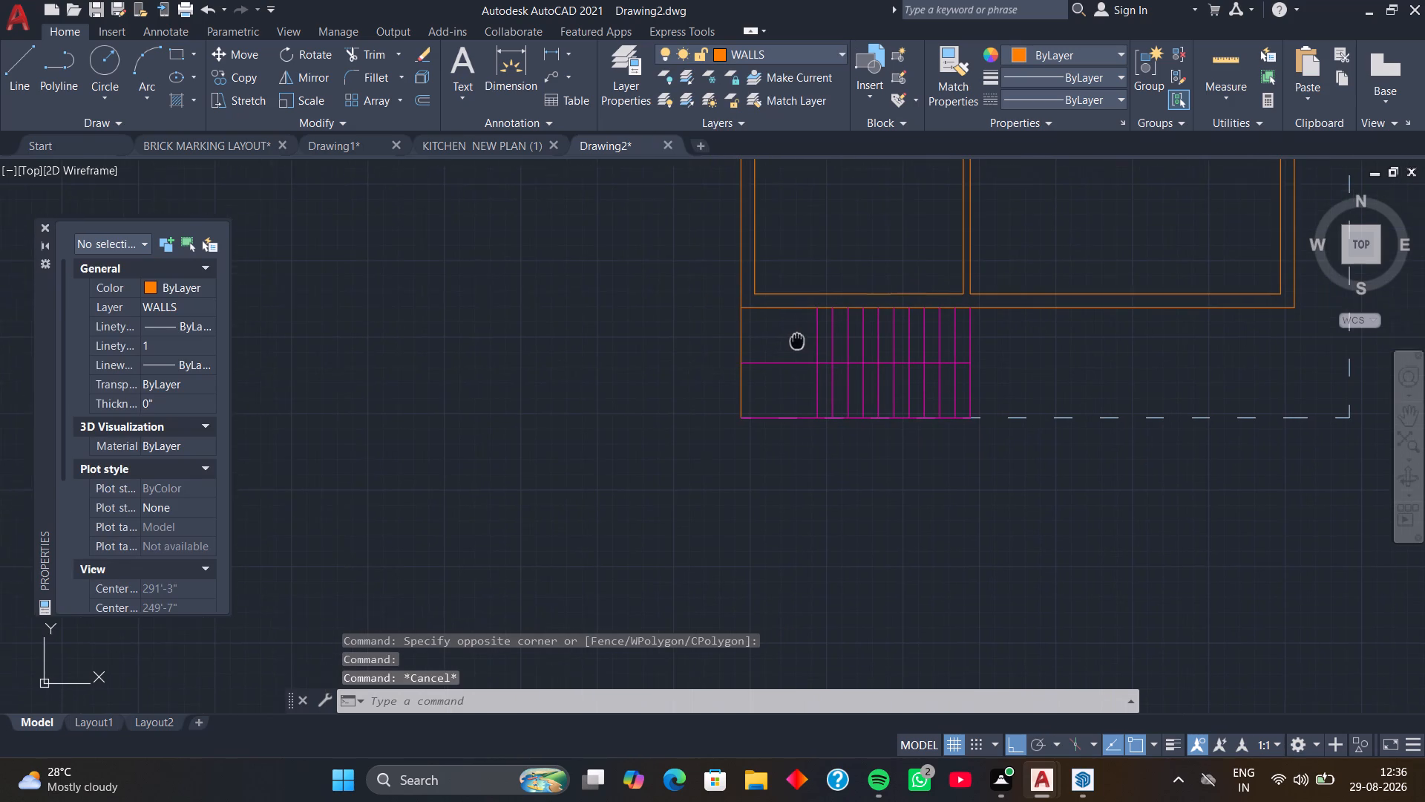
middle_click_drag(797, 340, 800, 336)
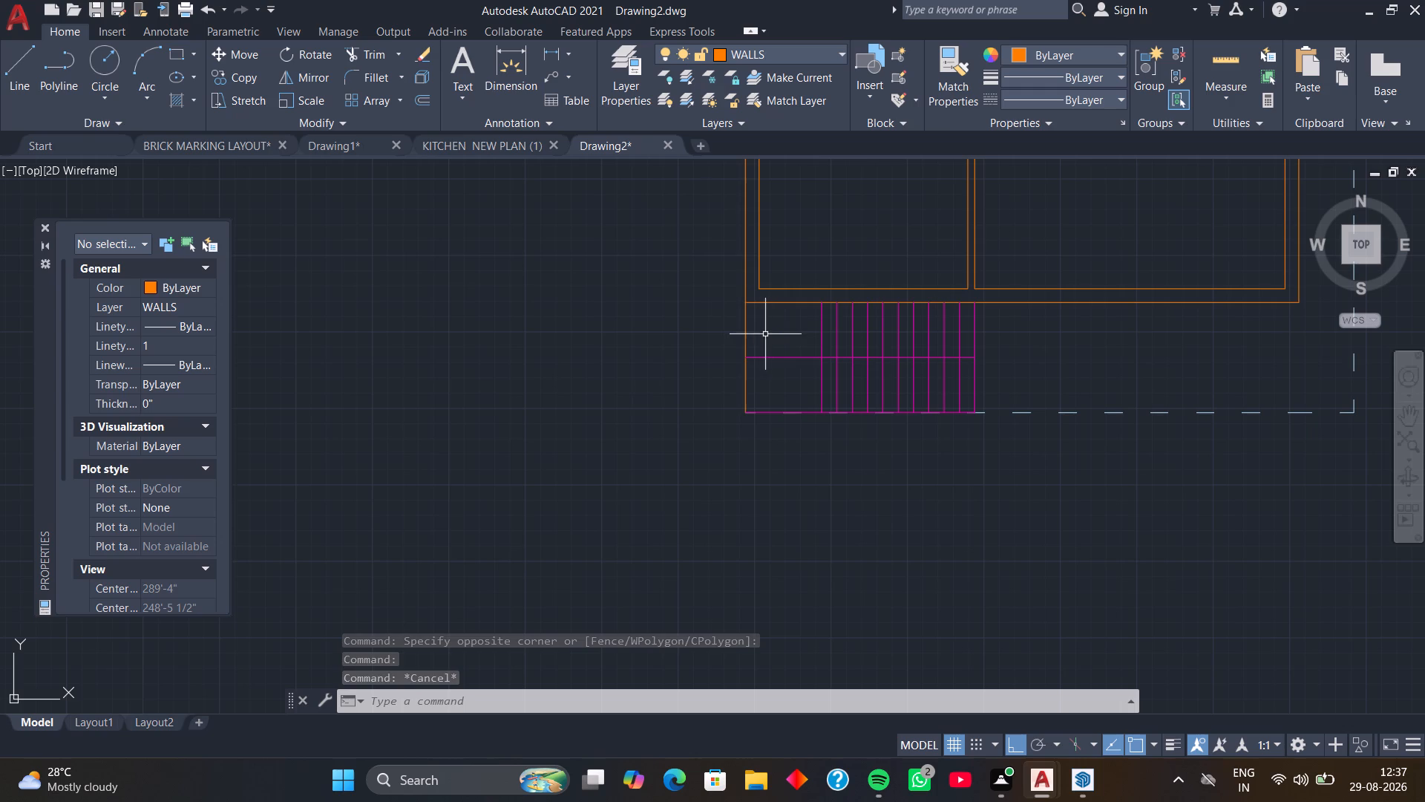
left_click(745, 336)
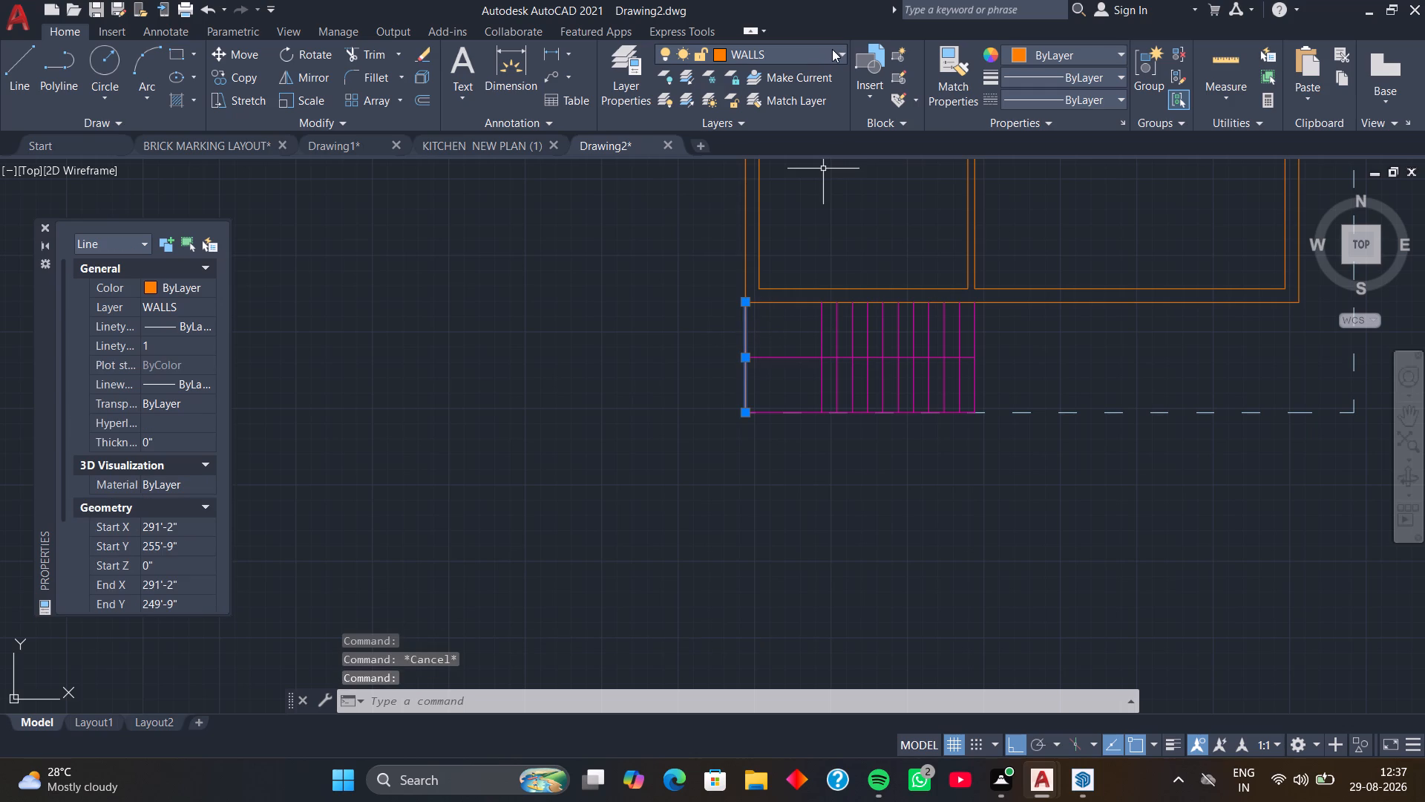
left_click(833, 49)
left_click(775, 185)
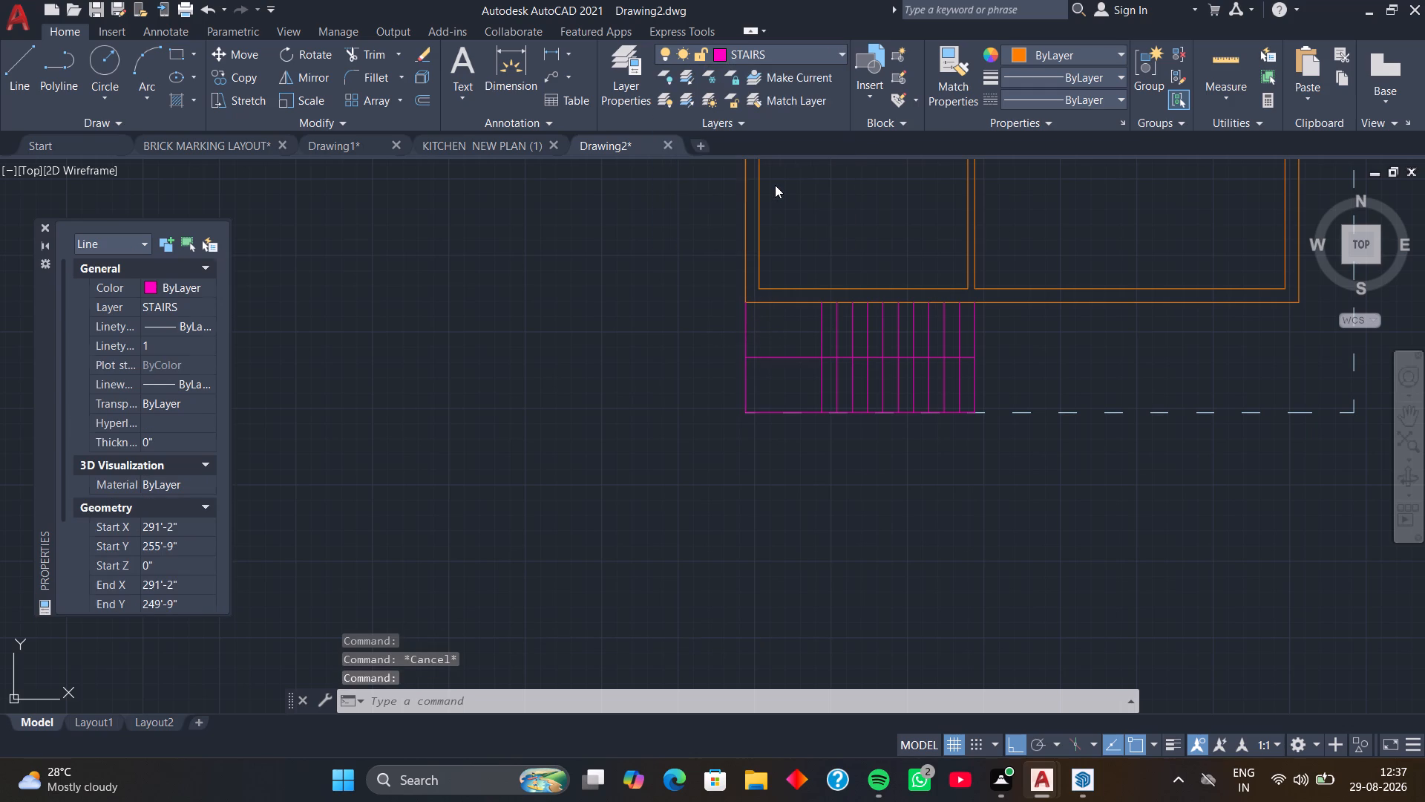
key("Escape")
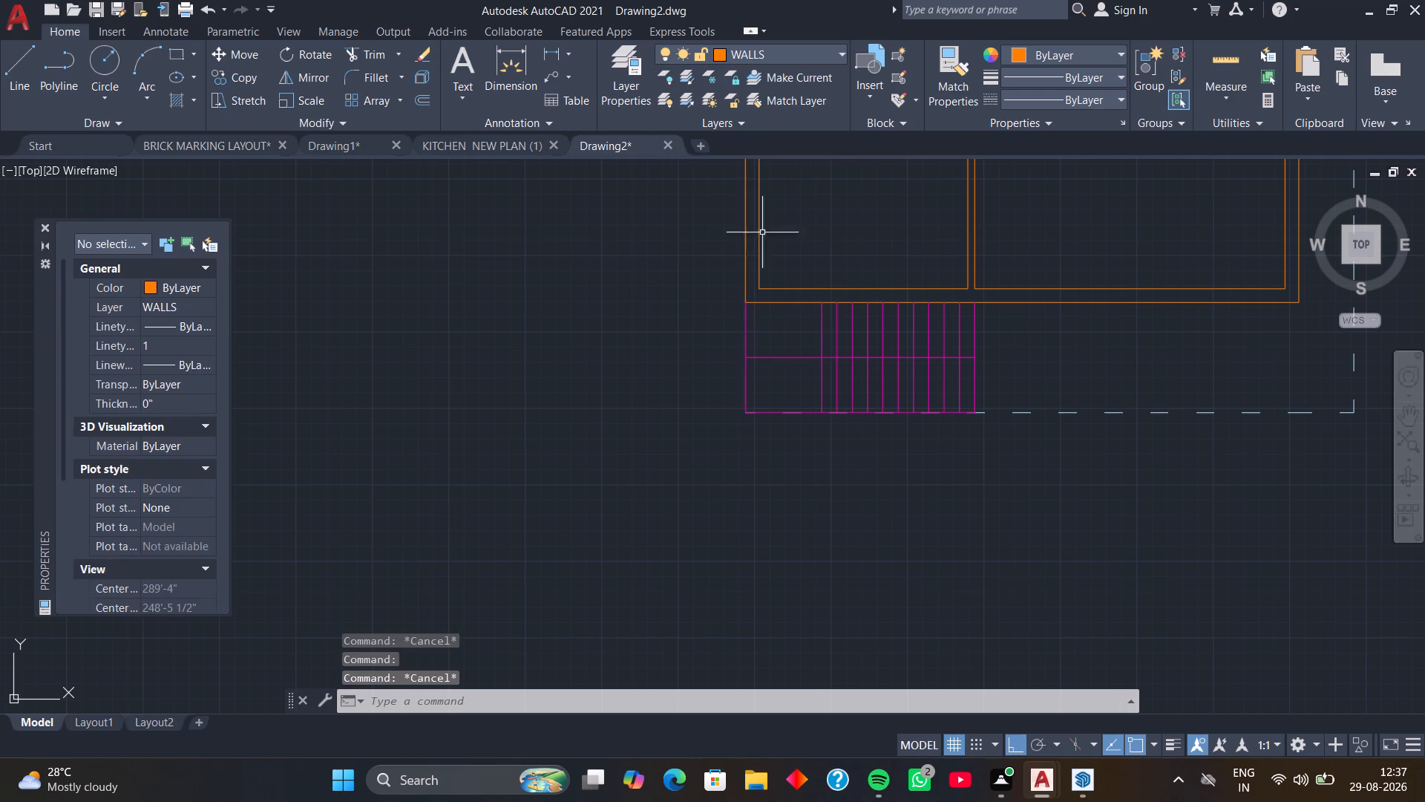
Examine the floor plan from the staircase and dashed projection outline up to the rooms along the top wall.
scroll(844, 325, "down", 1)
middle_click_drag(878, 336, 797, 328)
middle_click_drag(835, 416, 810, 385)
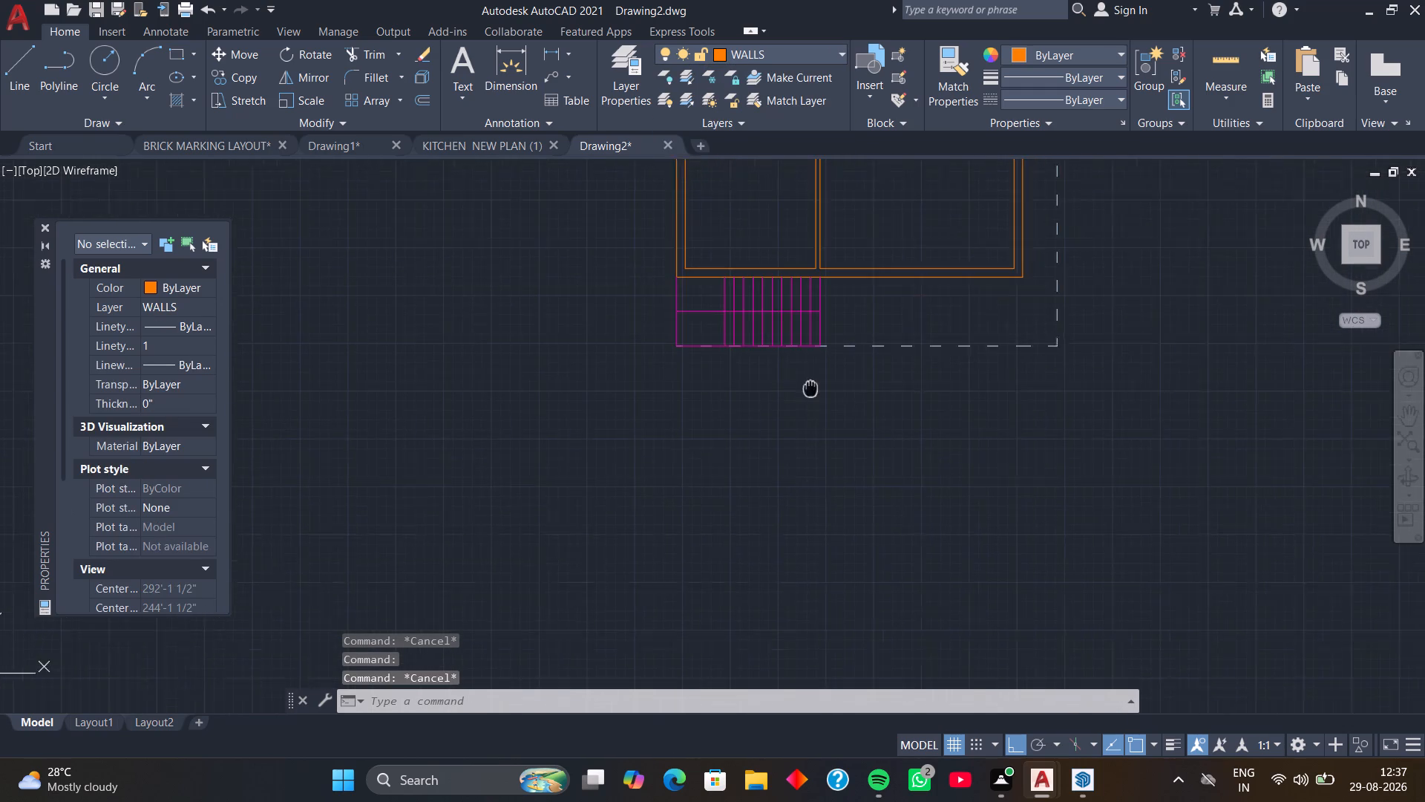
middle_click_drag(810, 385, 805, 366)
scroll(809, 368, "down", 1)
middle_click_drag(854, 317, 835, 365)
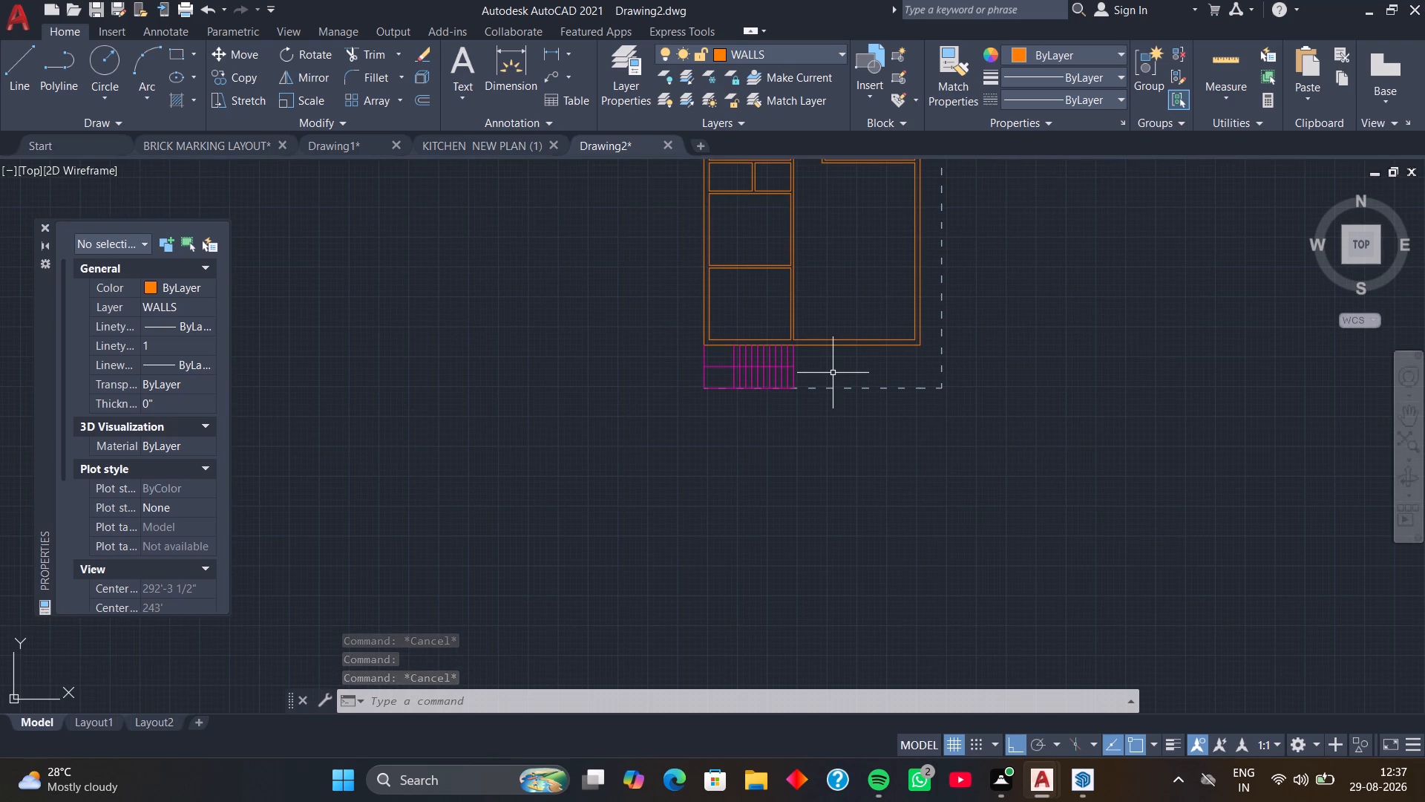
scroll(833, 373, "up", 2)
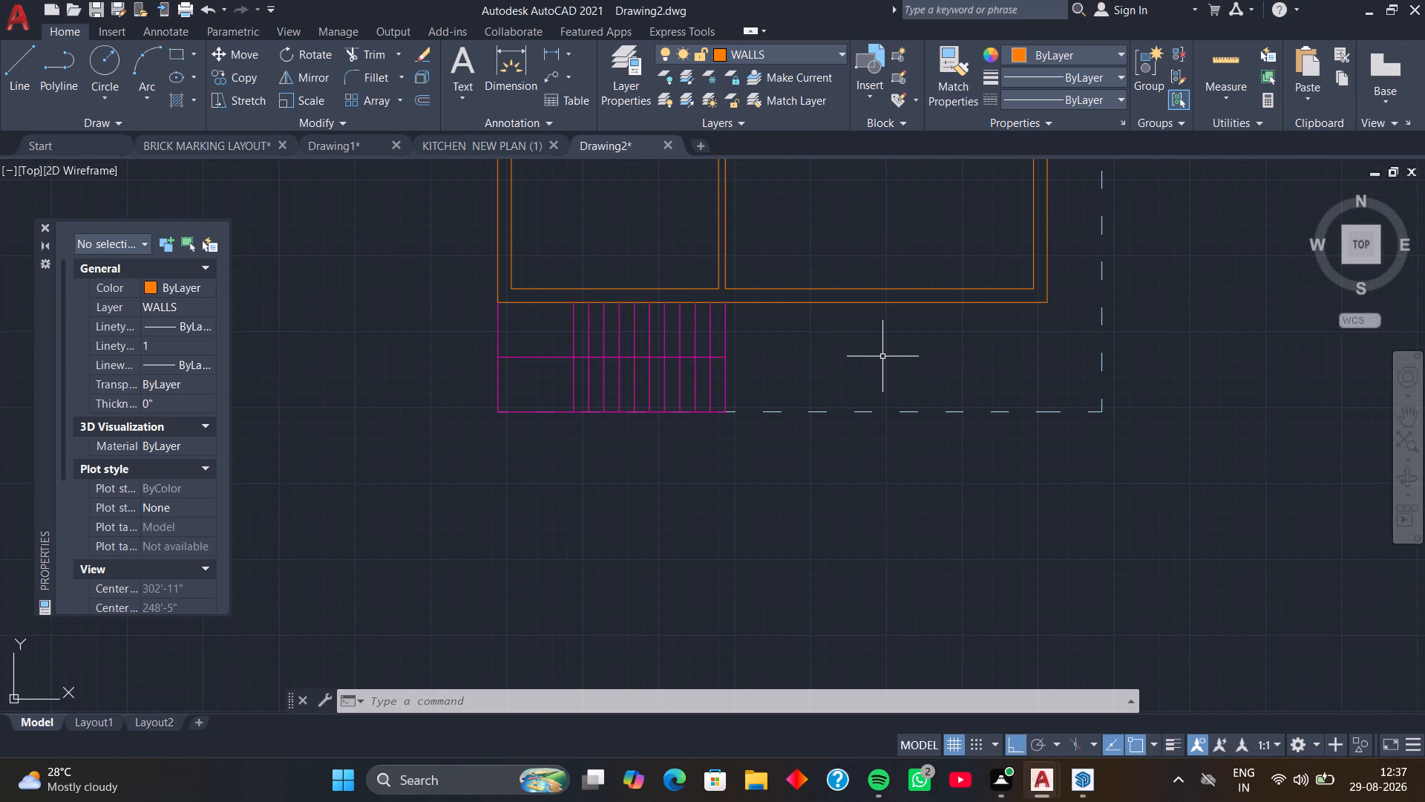
middle_click_drag(882, 356, 831, 368)
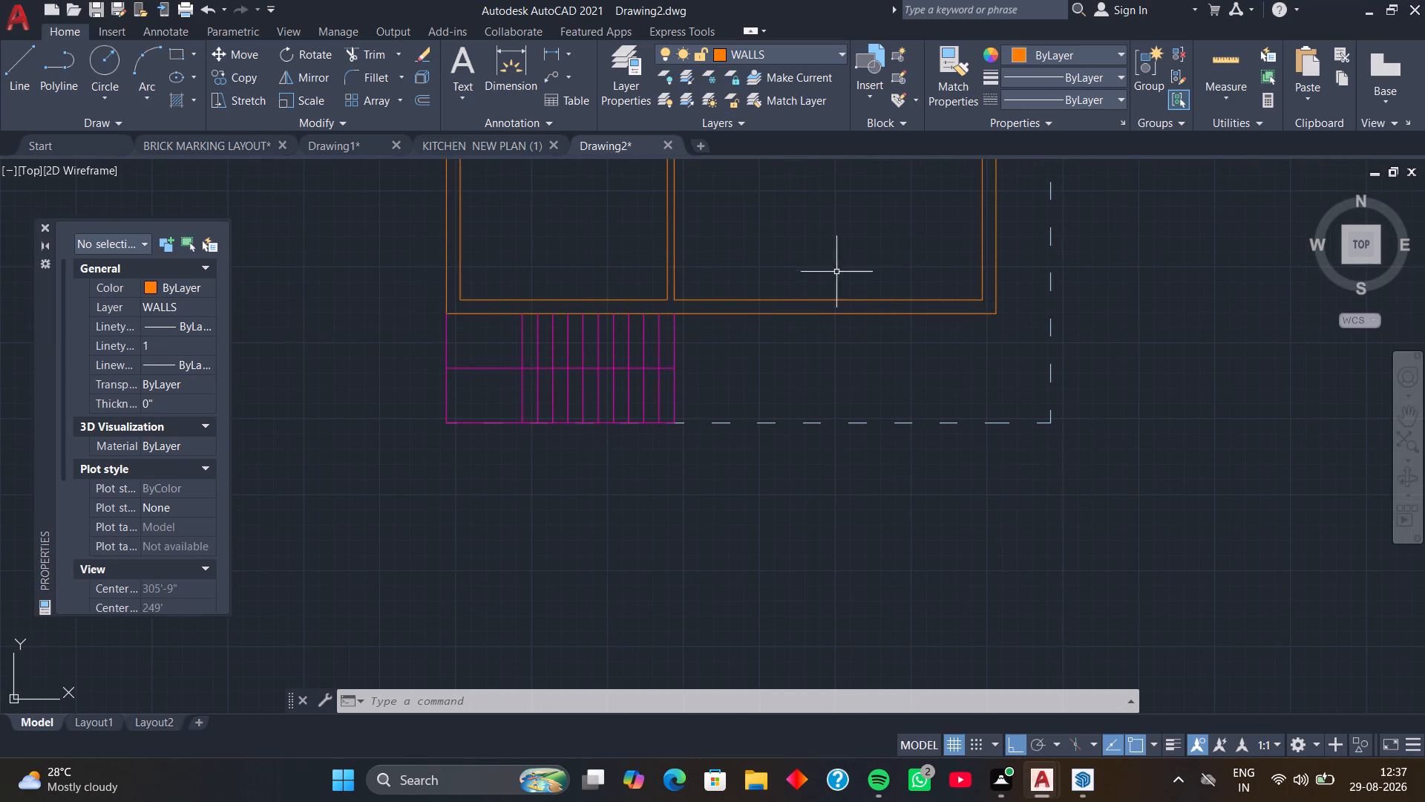
middle_click_drag(792, 247, 894, 505)
scroll(857, 307, "down", 1)
middle_click_drag(851, 224, 851, 225)
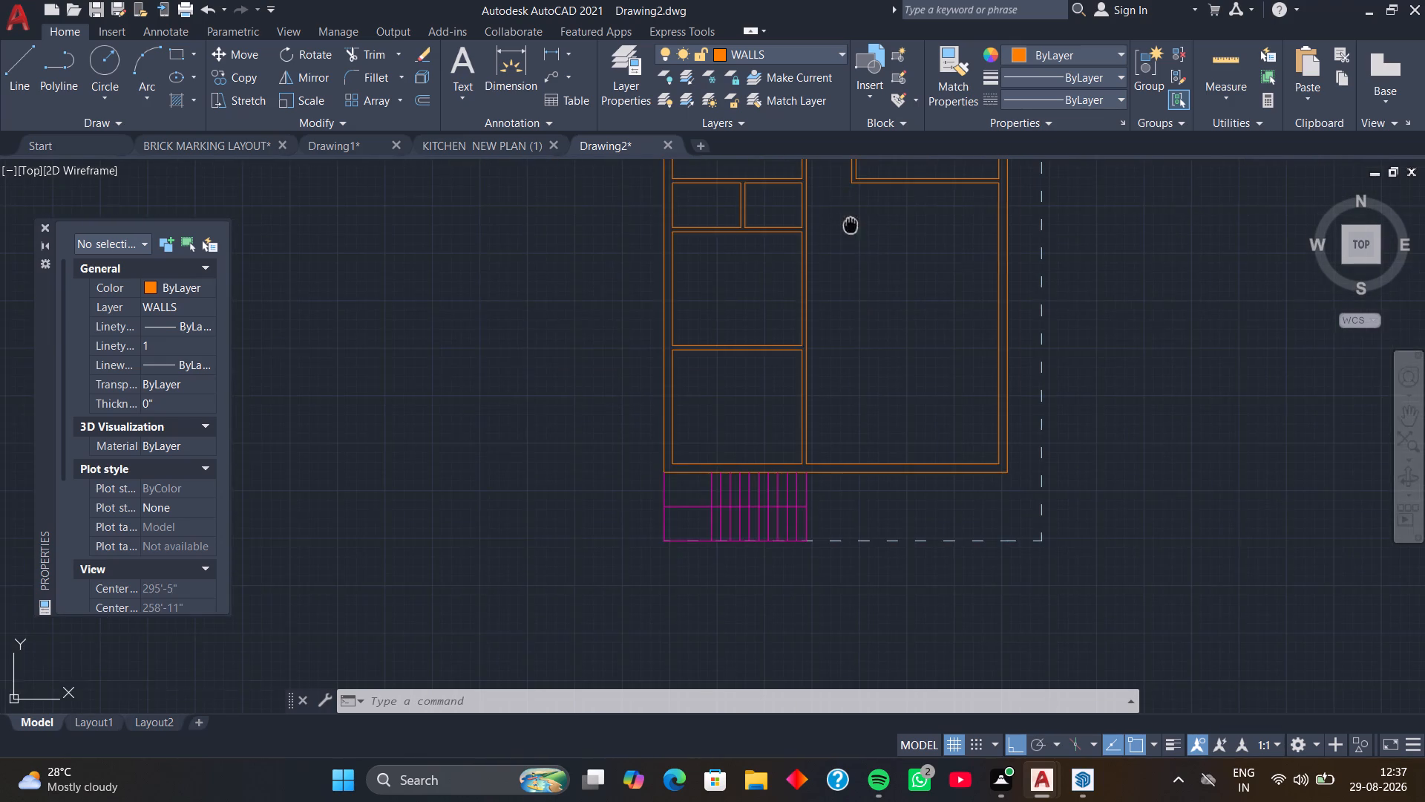
middle_click_drag(851, 225, 879, 449)
middle_click_drag(859, 310, 911, 318)
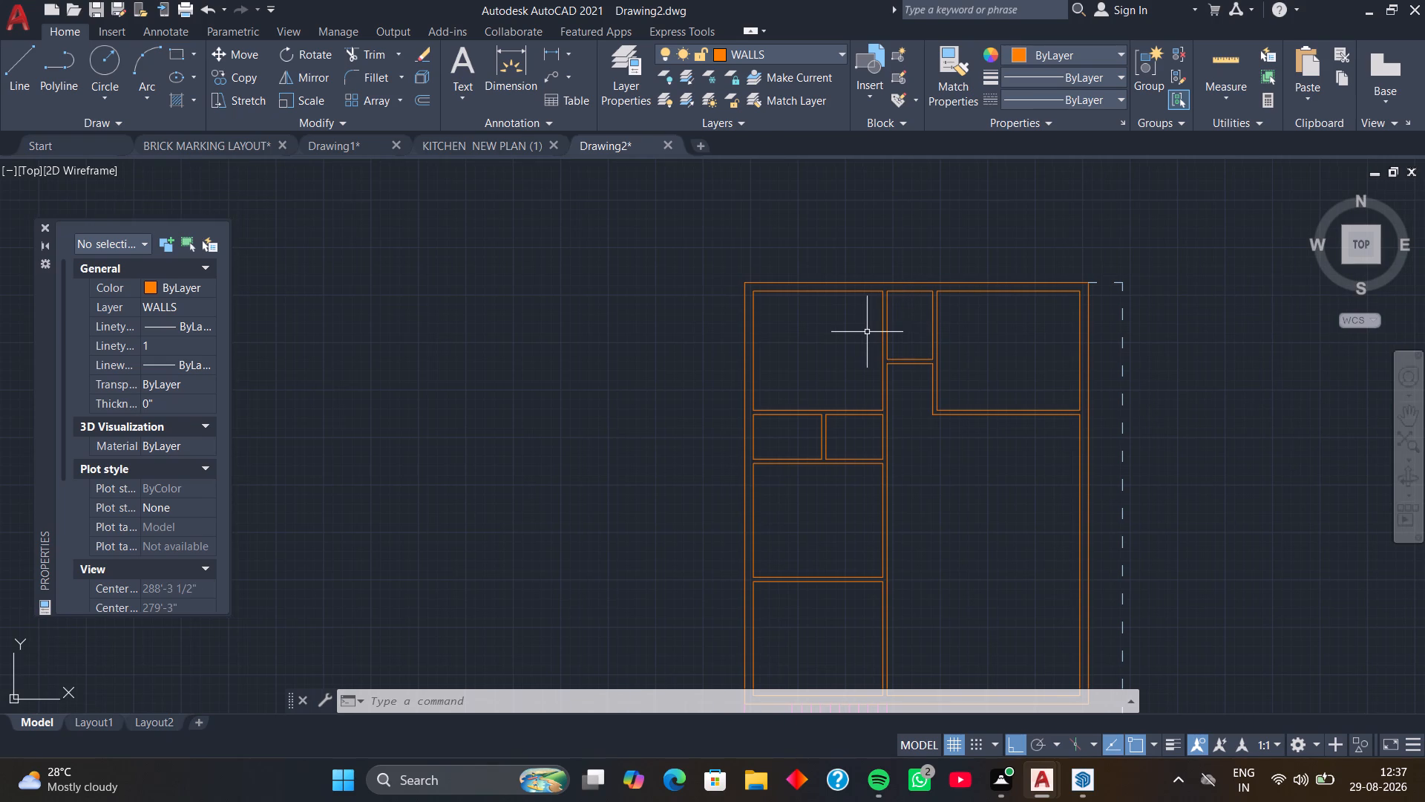
middle_click_drag(867, 332, 864, 351)
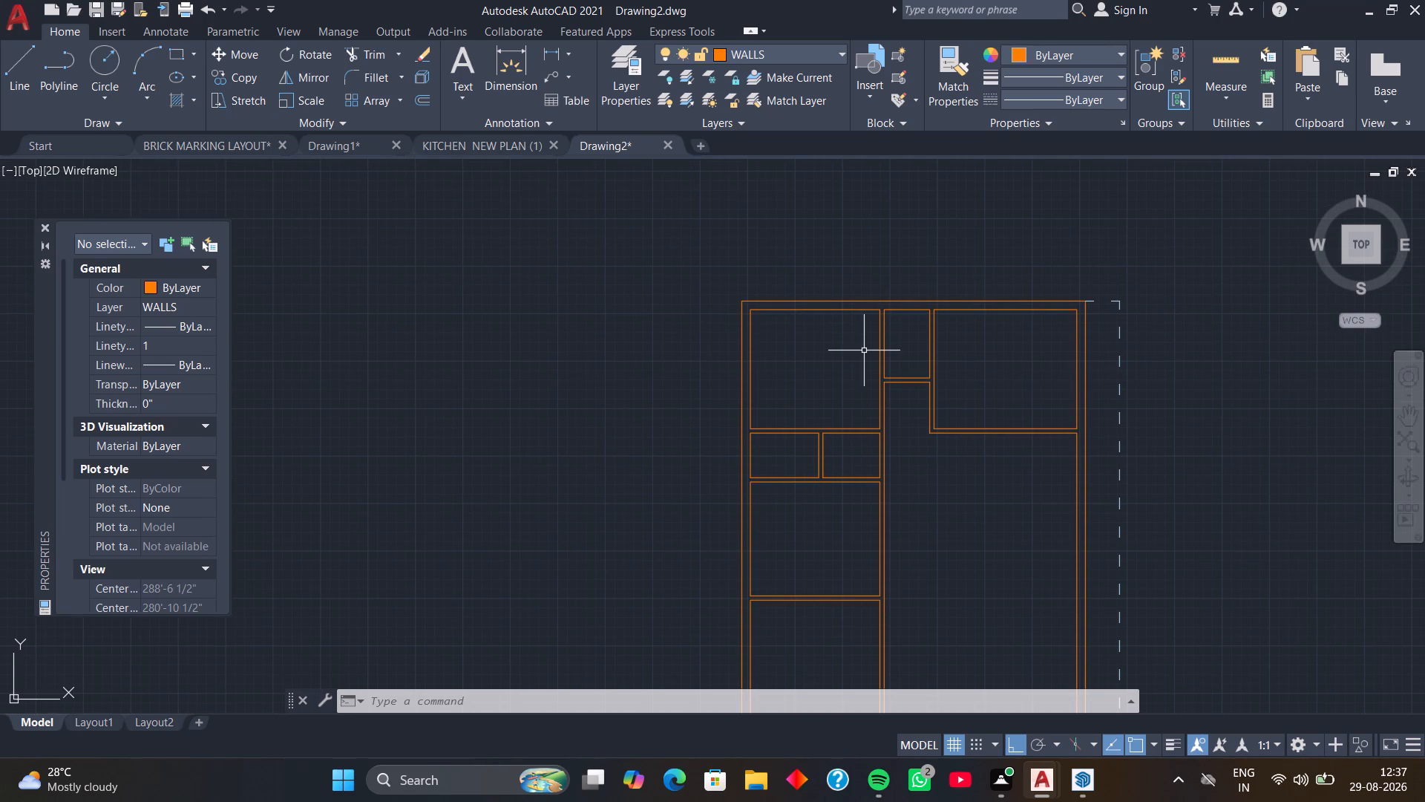
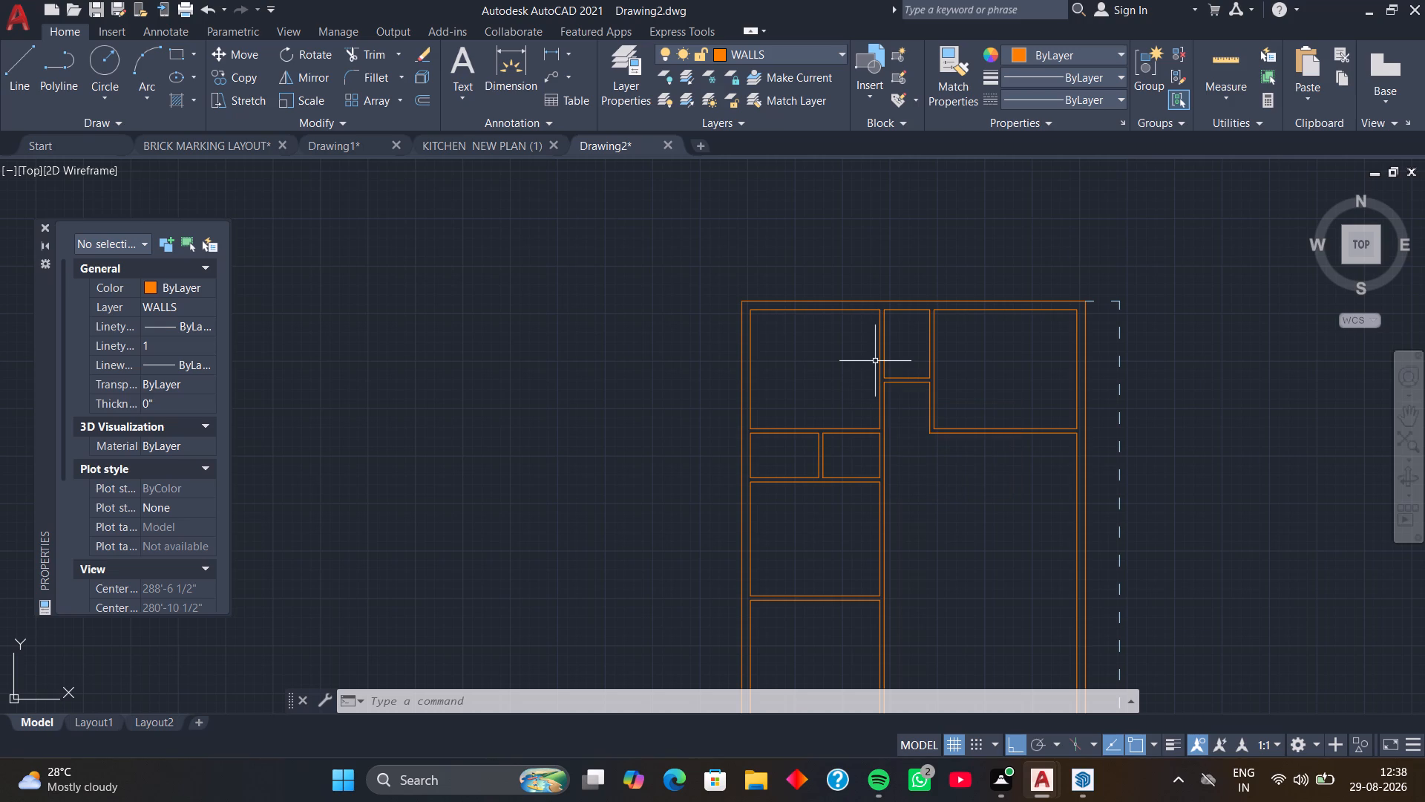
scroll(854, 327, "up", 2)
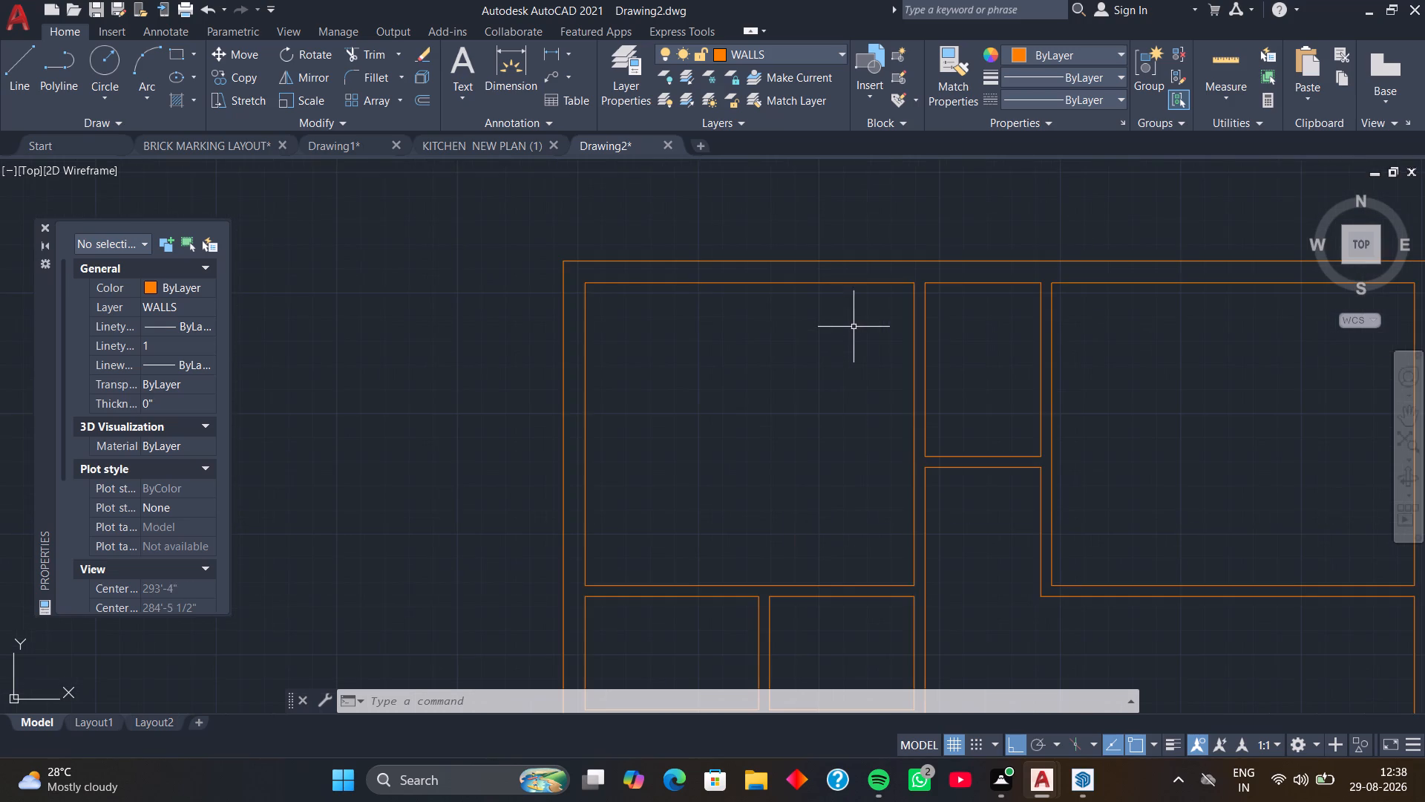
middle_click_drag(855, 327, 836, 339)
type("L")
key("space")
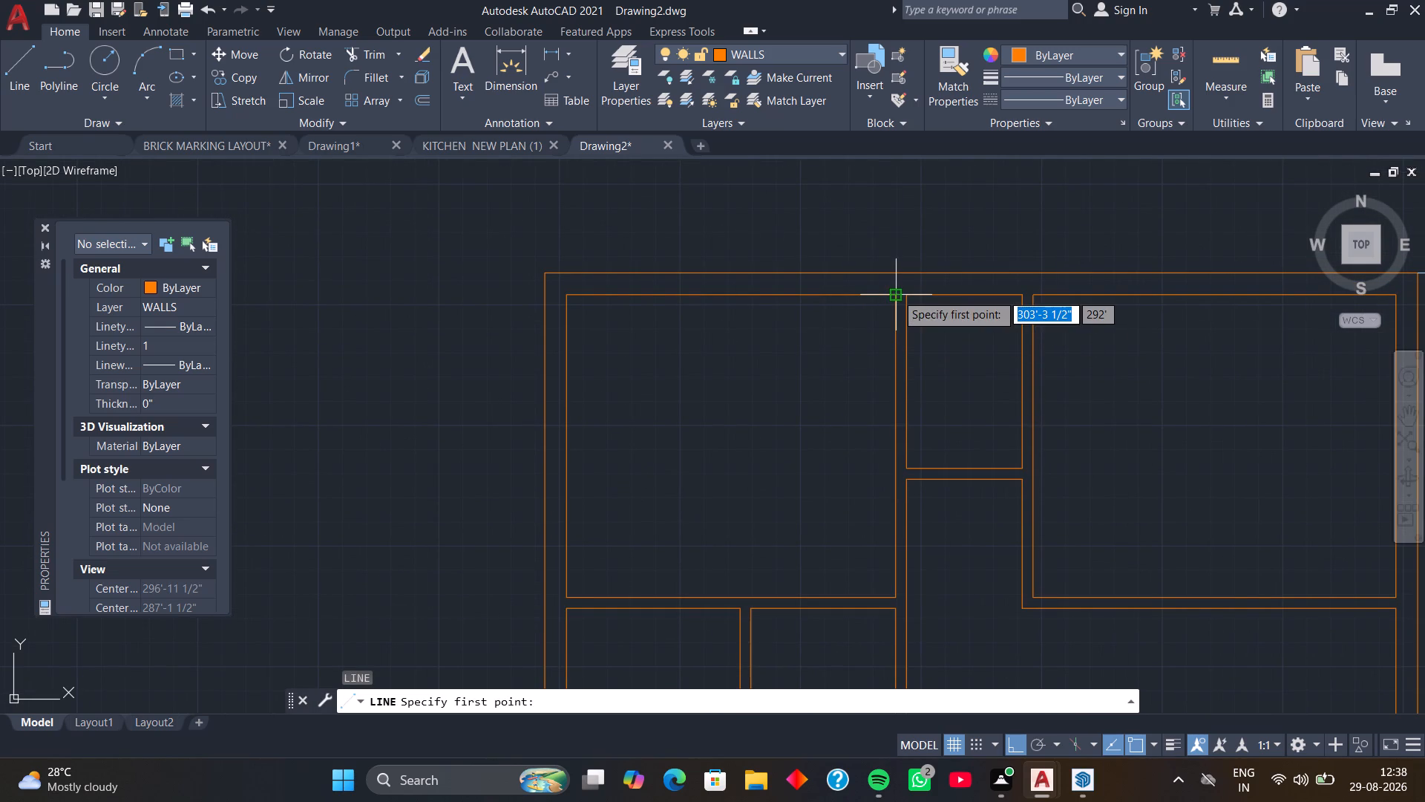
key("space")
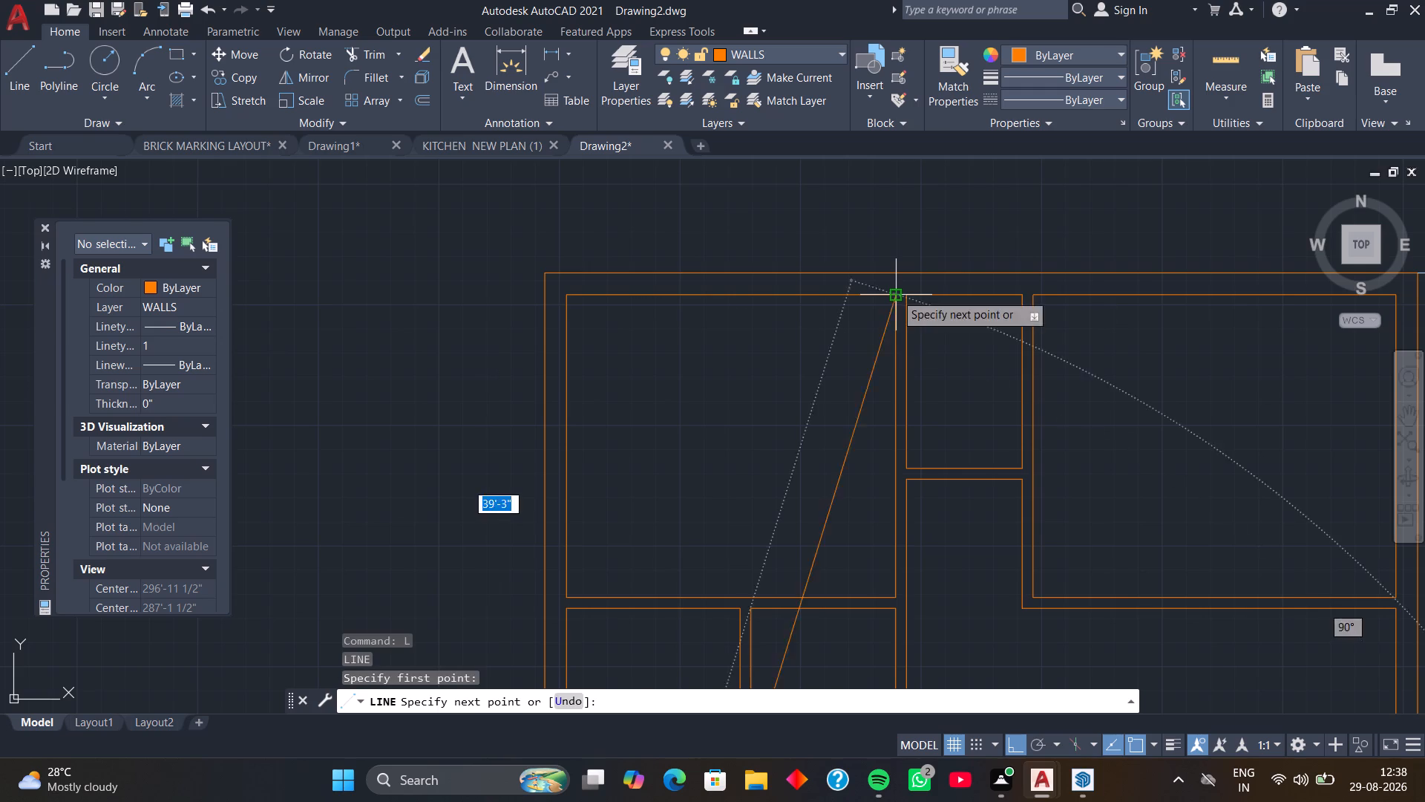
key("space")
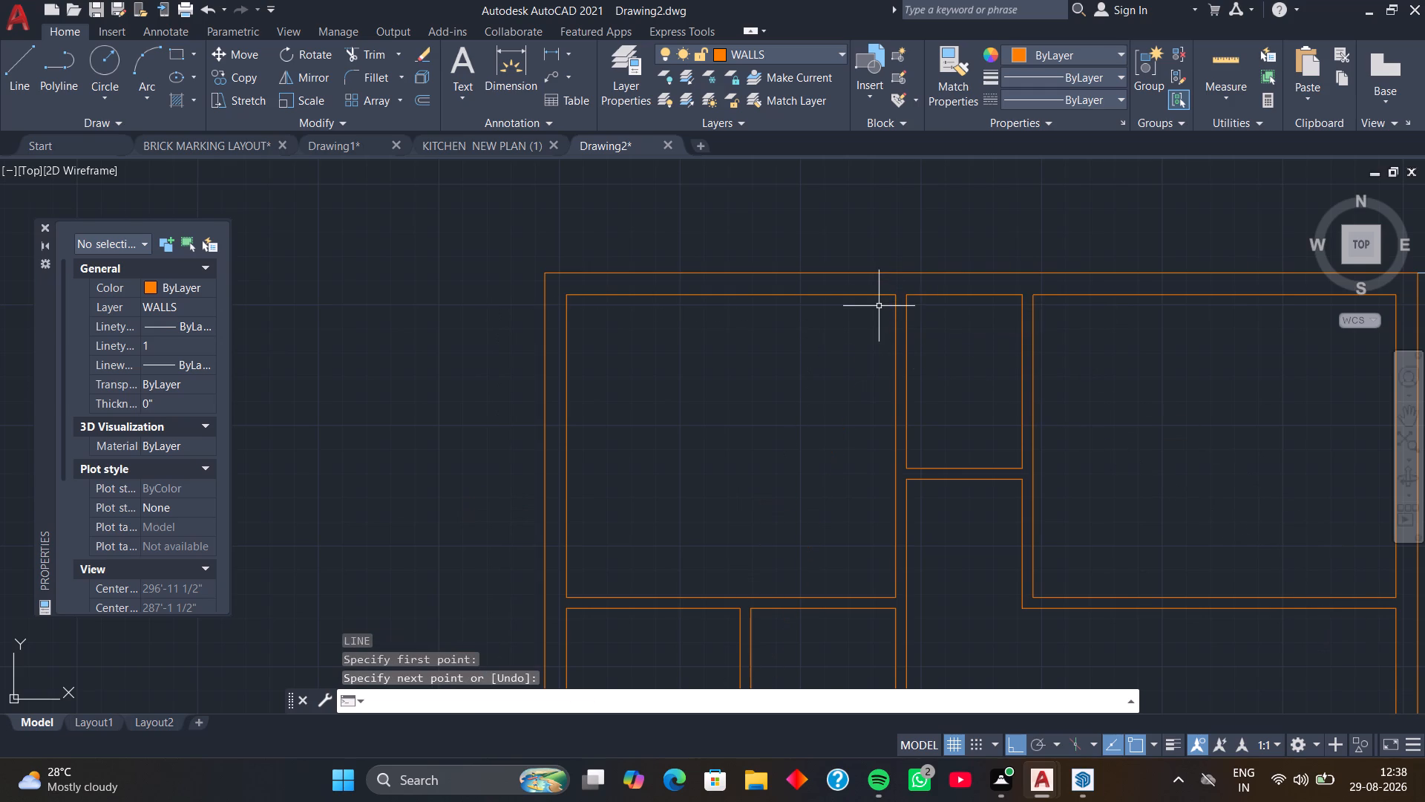
Make WINDOWS the current layer and draw a line across the top wall at the top-left room's inner right corner.
left_click(841, 49)
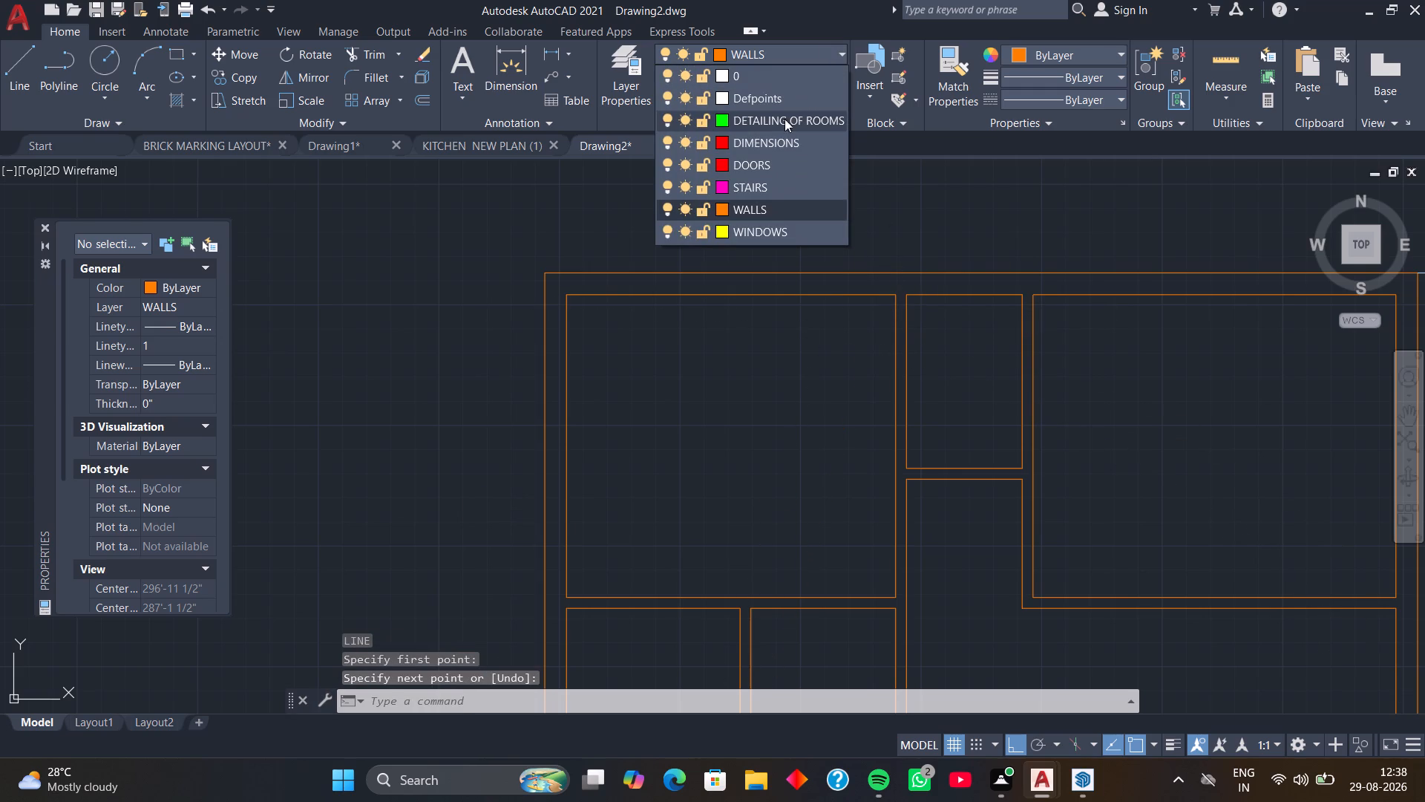
left_click(793, 227)
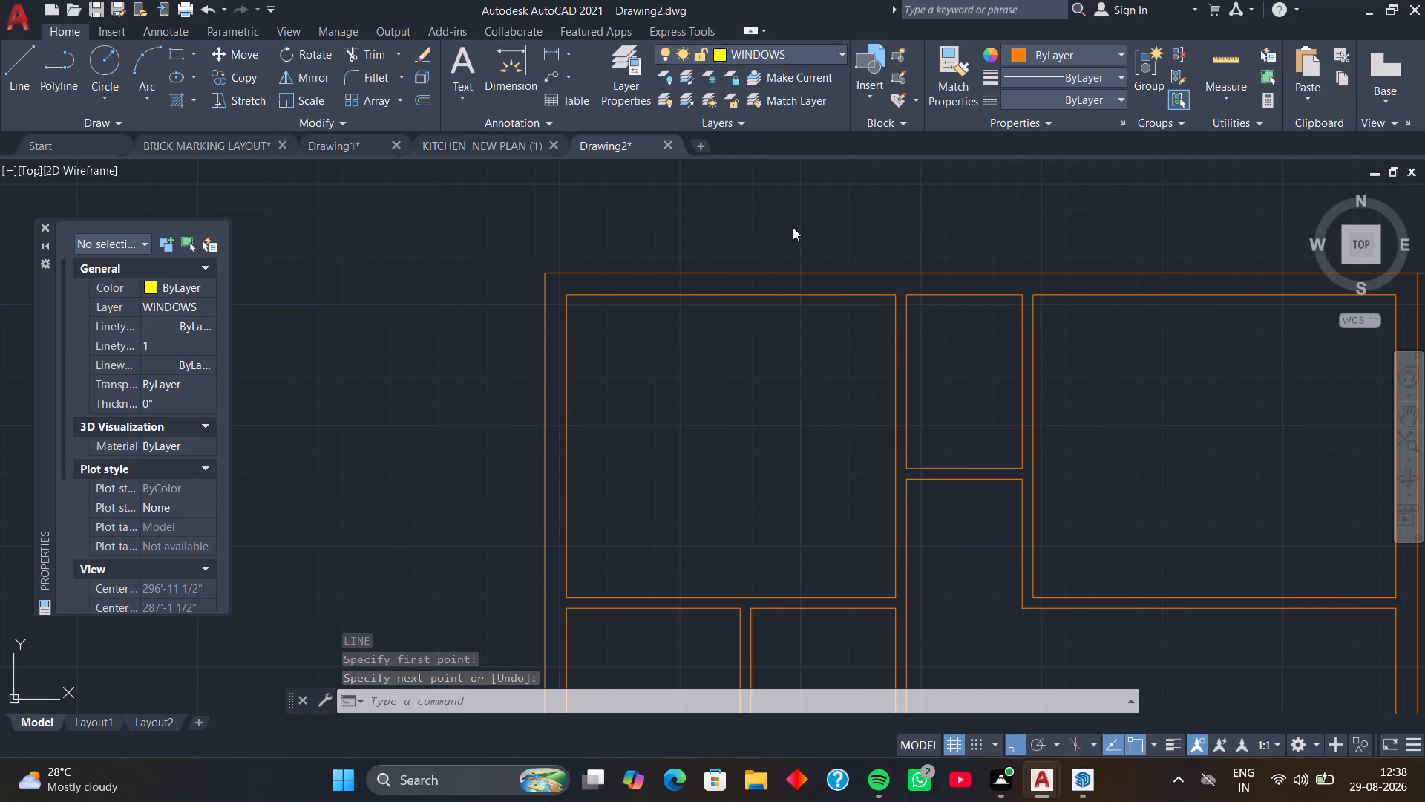
key("space")
left_click(897, 296)
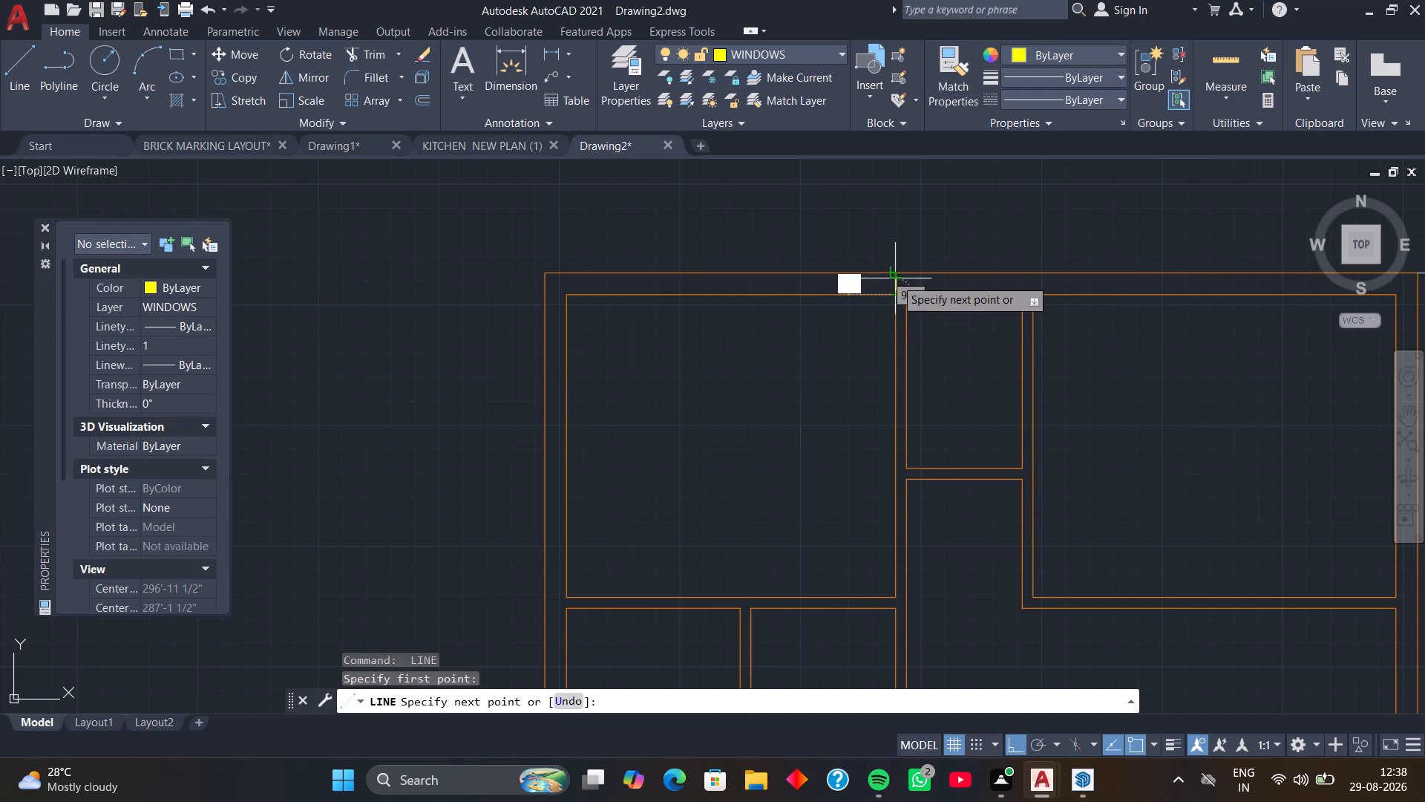
left_click(895, 276)
key("space")
Move the new window line 9" left along the top wall, away from the top-left room's right corner.
left_click(897, 286)
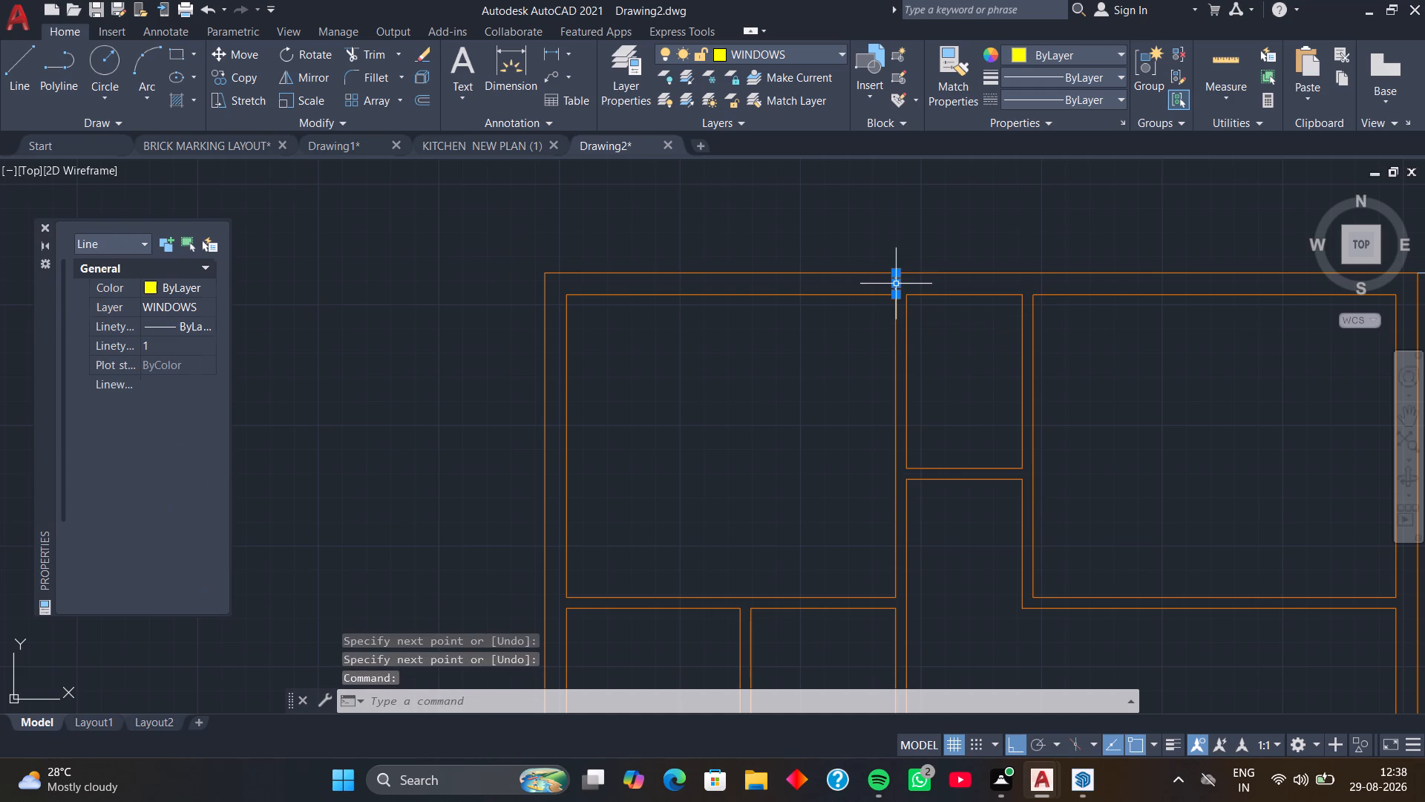
type("M")
key("space")
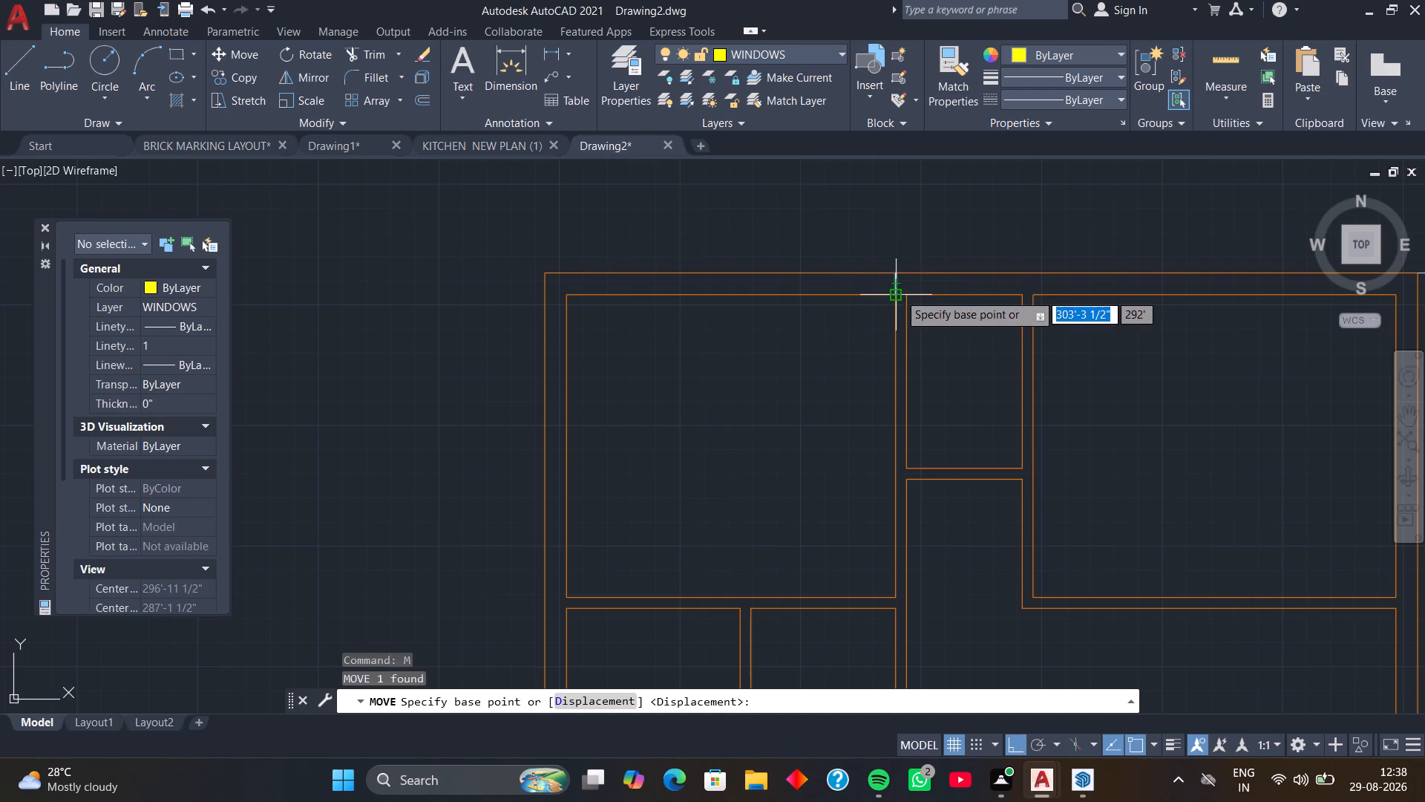
left_click(899, 293)
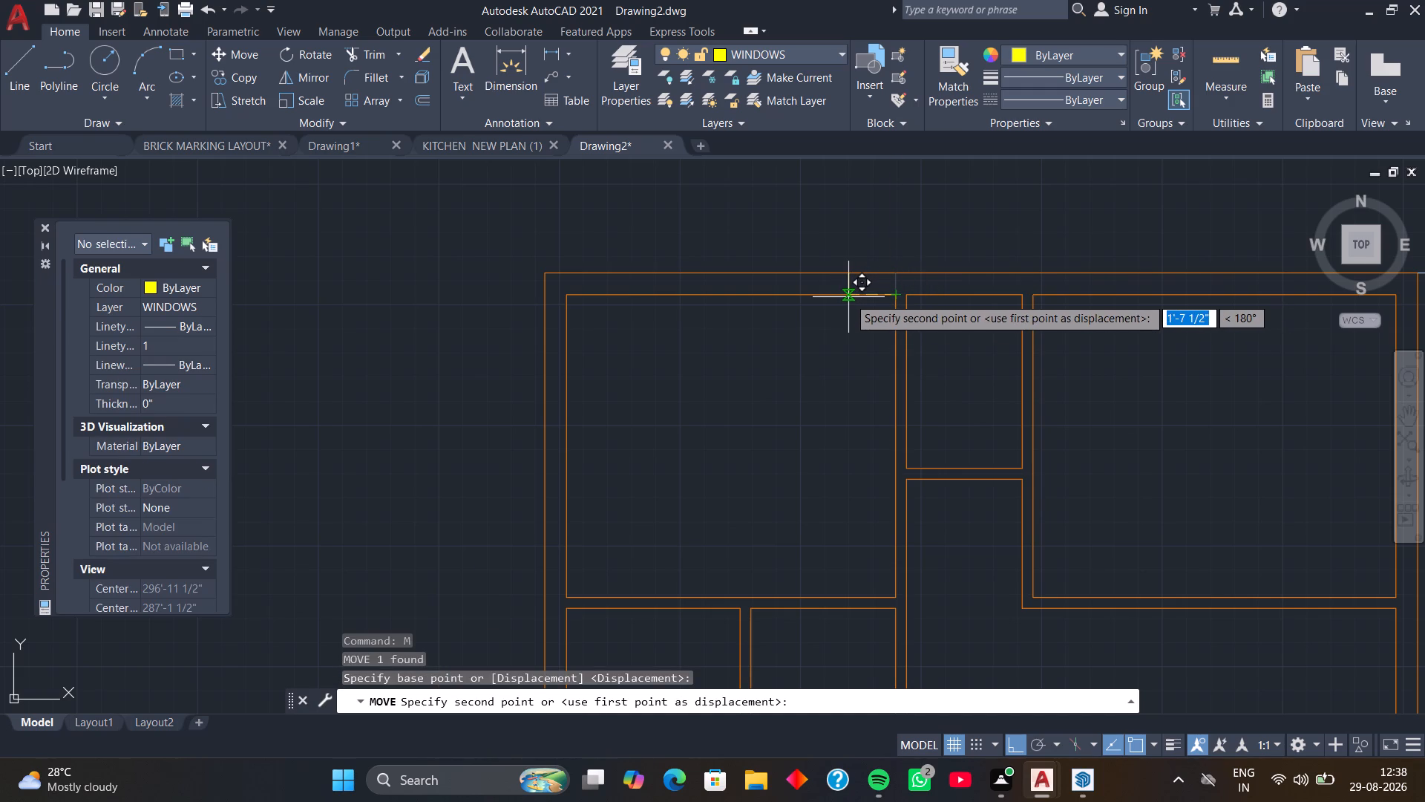
key("9")
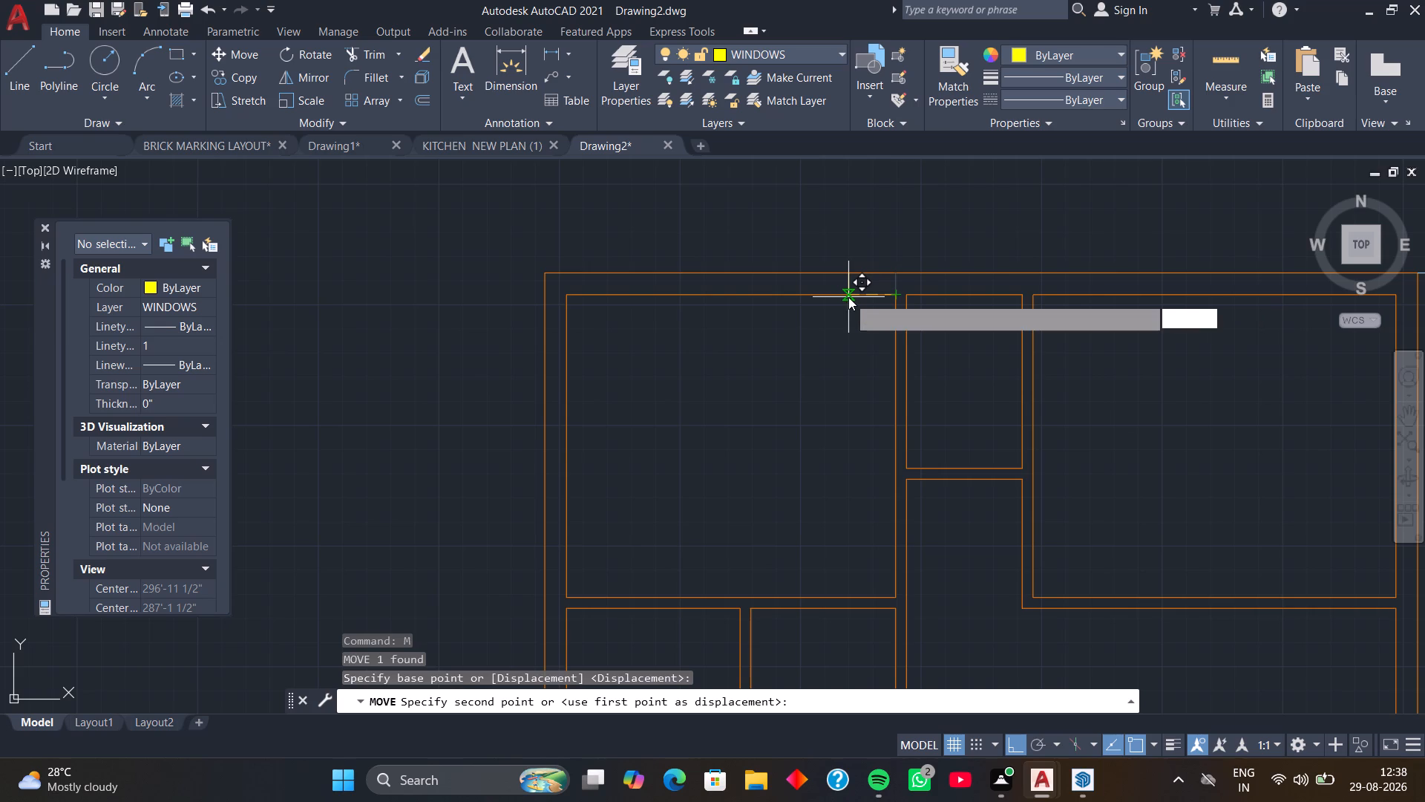
key("Return")
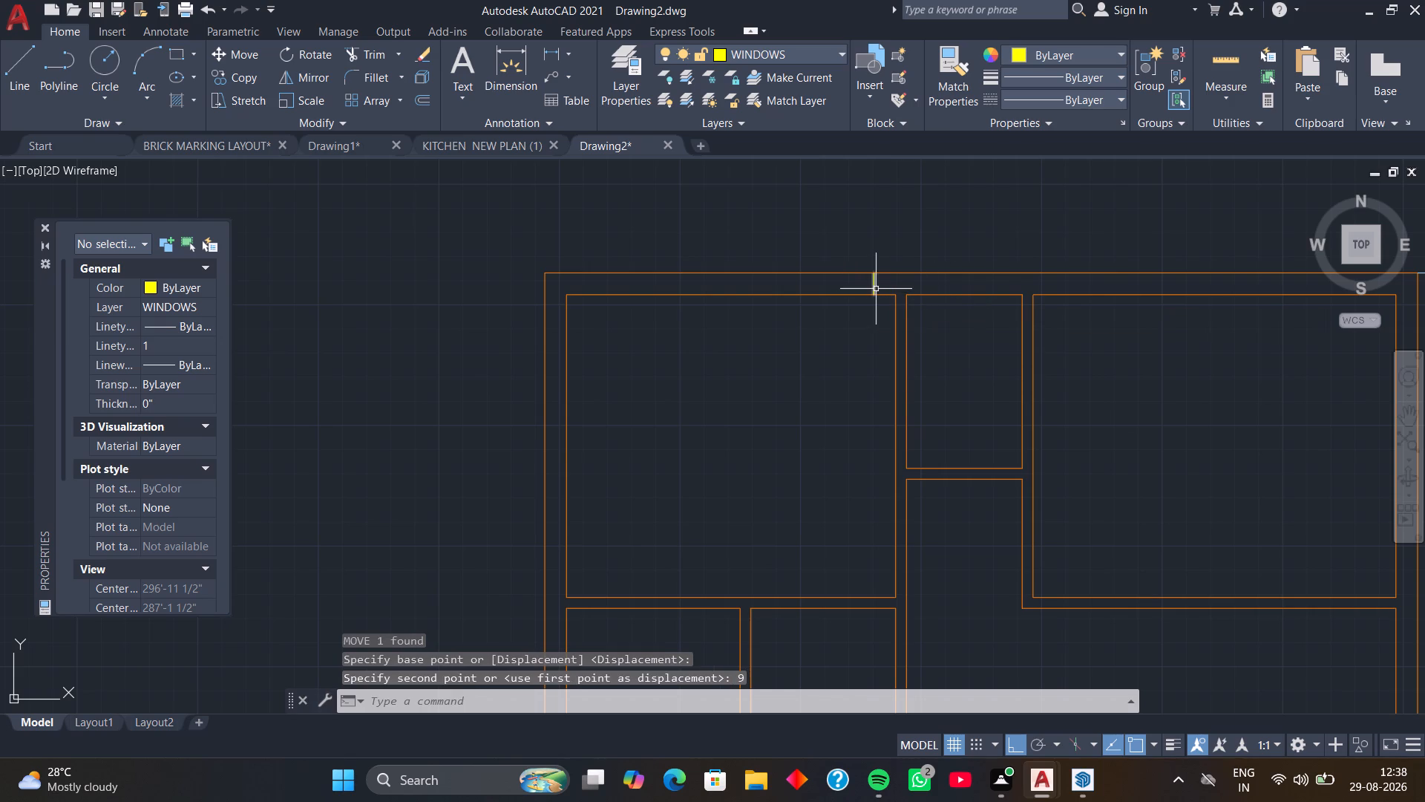
Copy the window line 4' to the left to mark the top-left room's window opening.
left_click(876, 289)
key("c")
type("O")
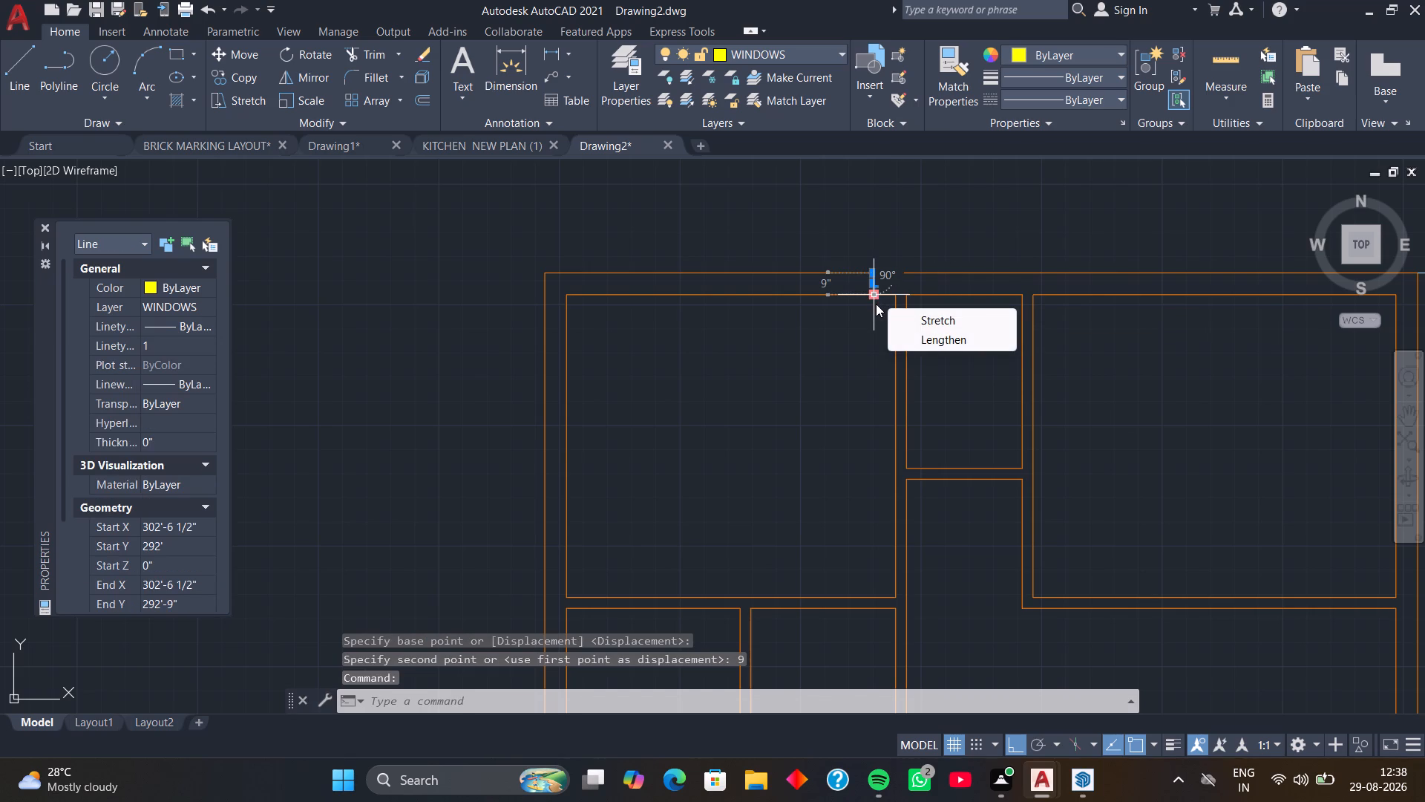
key("space")
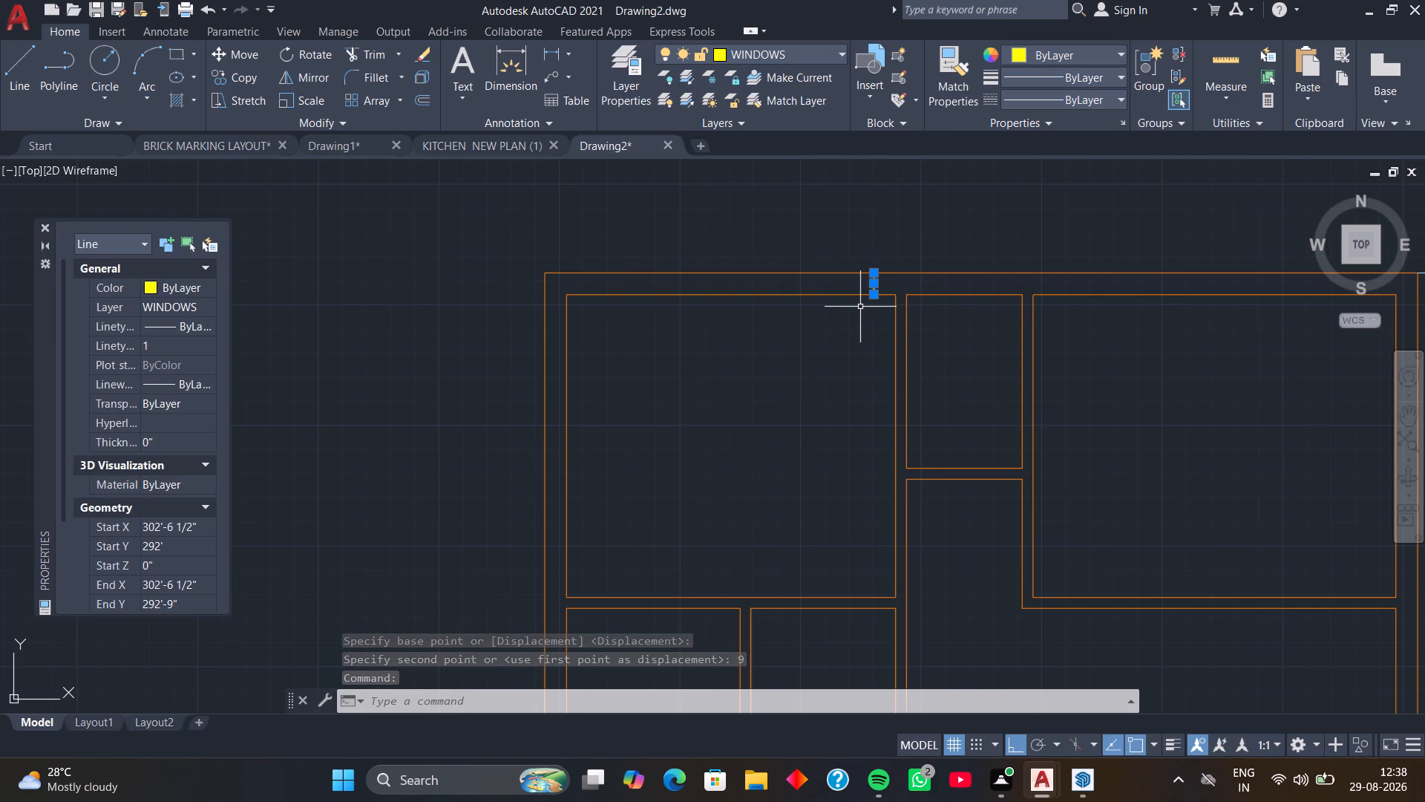
type("CO")
key("space")
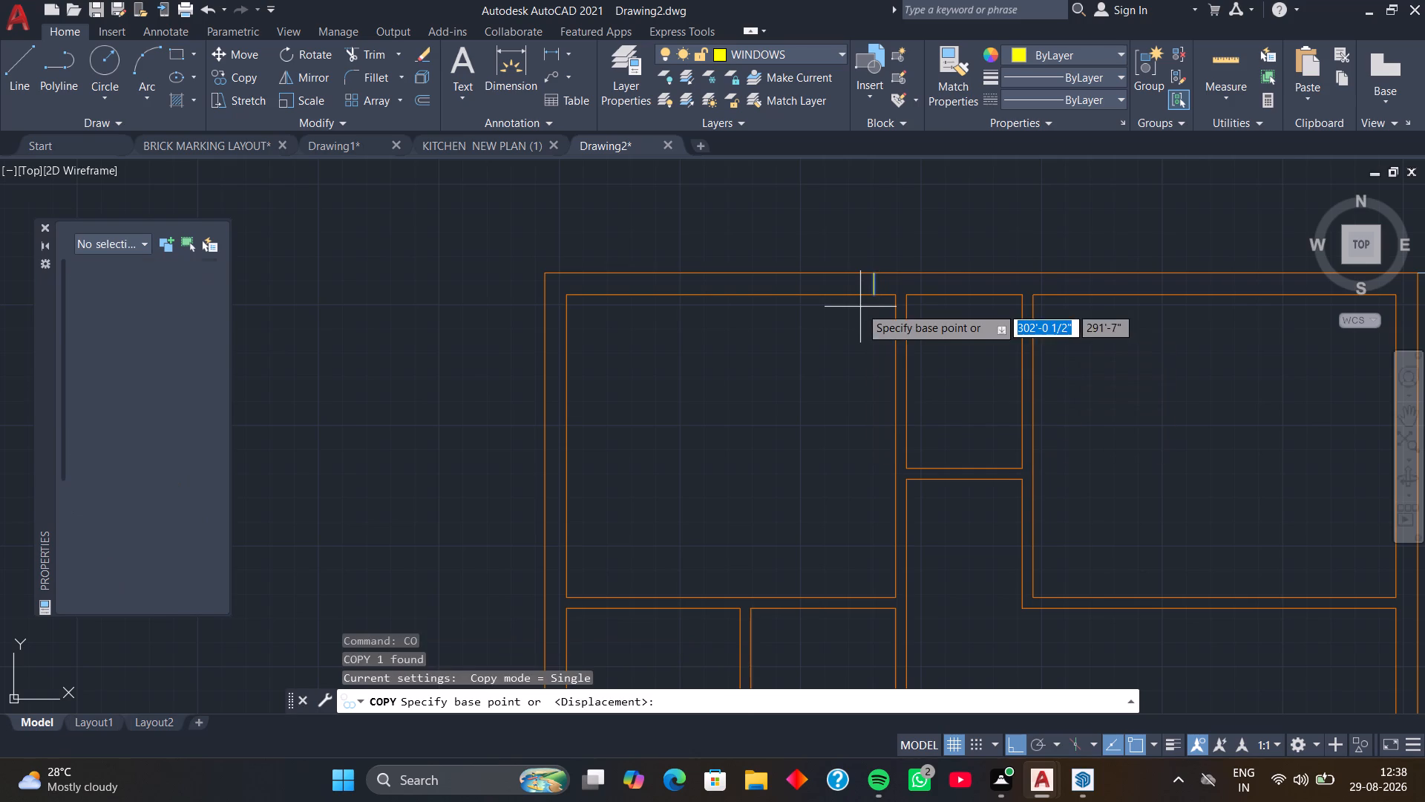
left_click(870, 297)
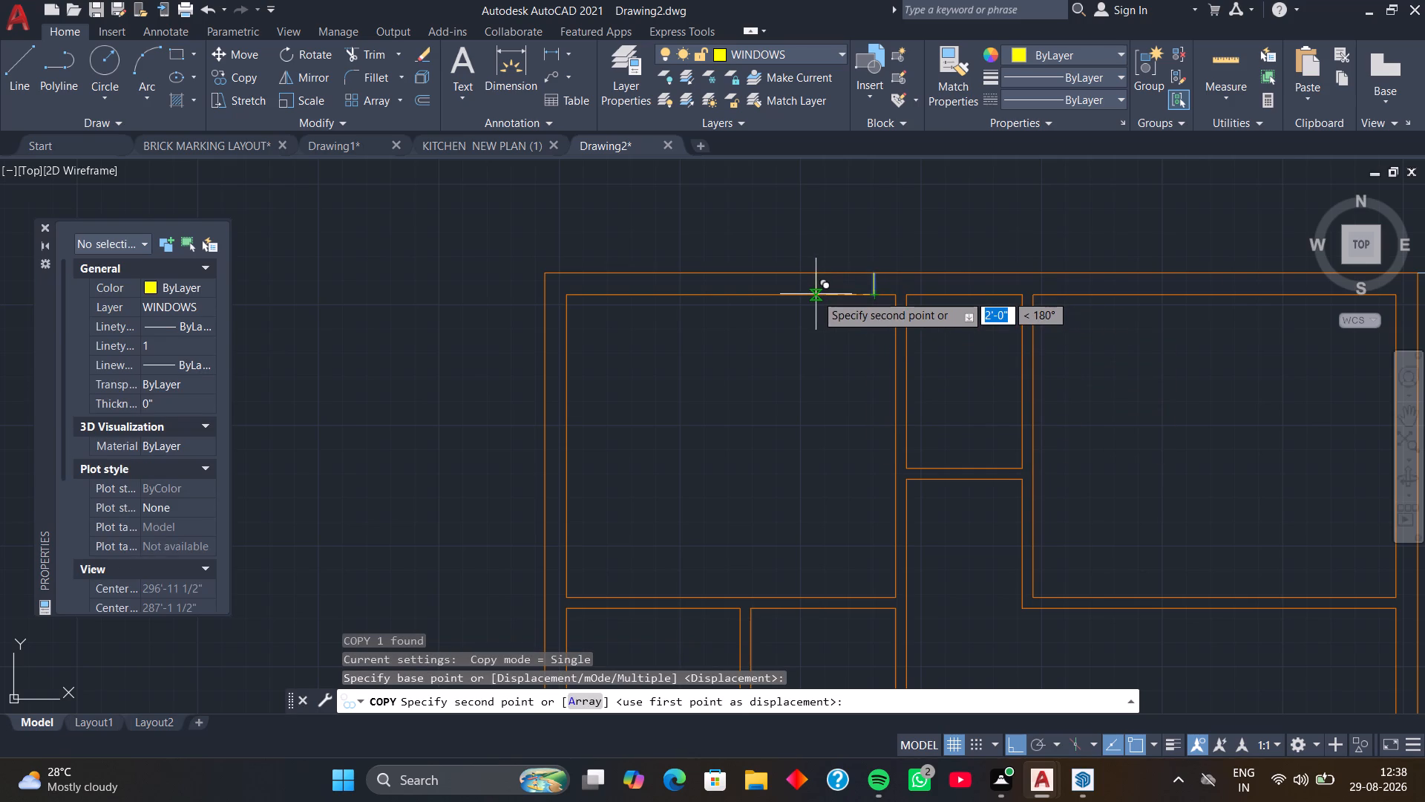
type("4'")
key("Return")
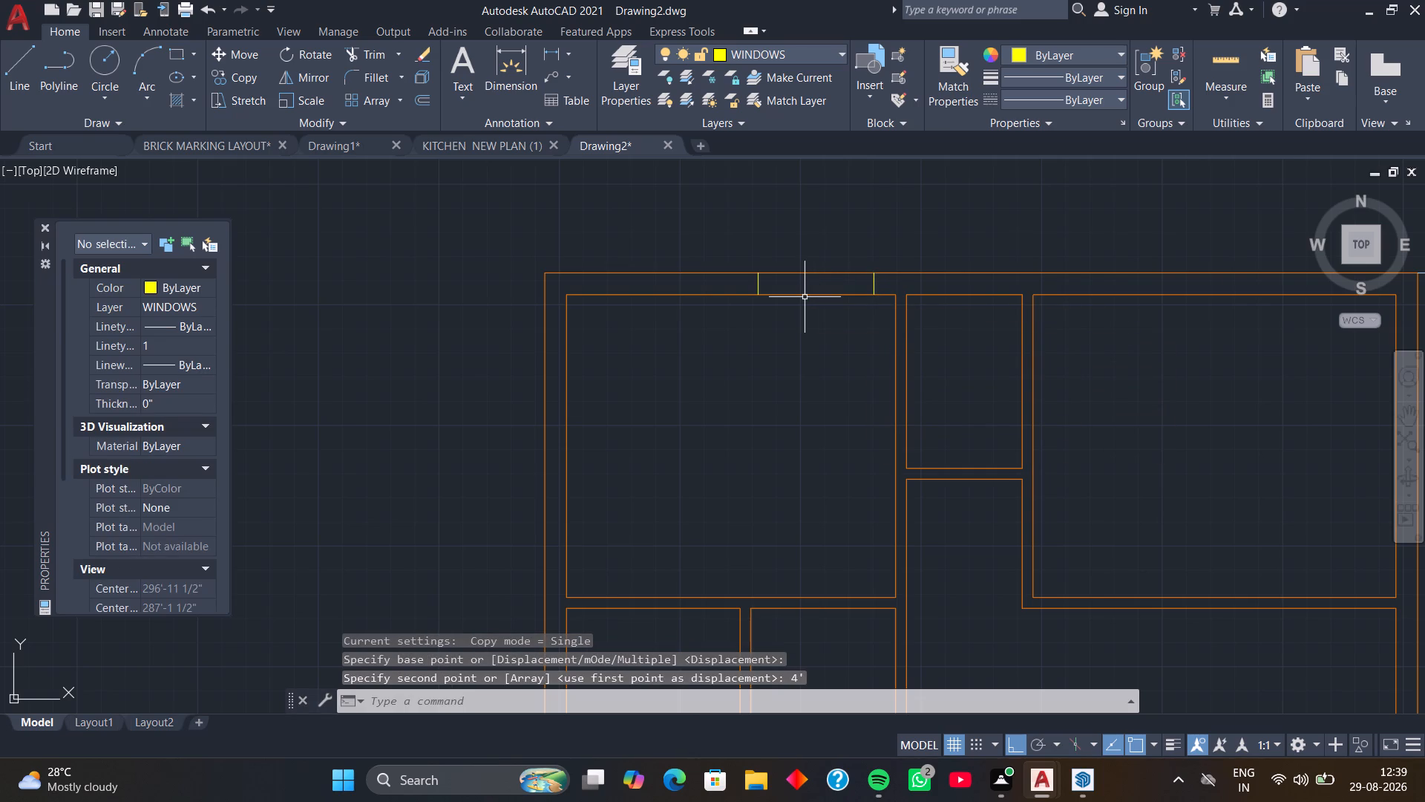
Draw a window line across the top wall at the small middle room's inner left corner.
middle_click_drag(822, 322, 760, 307)
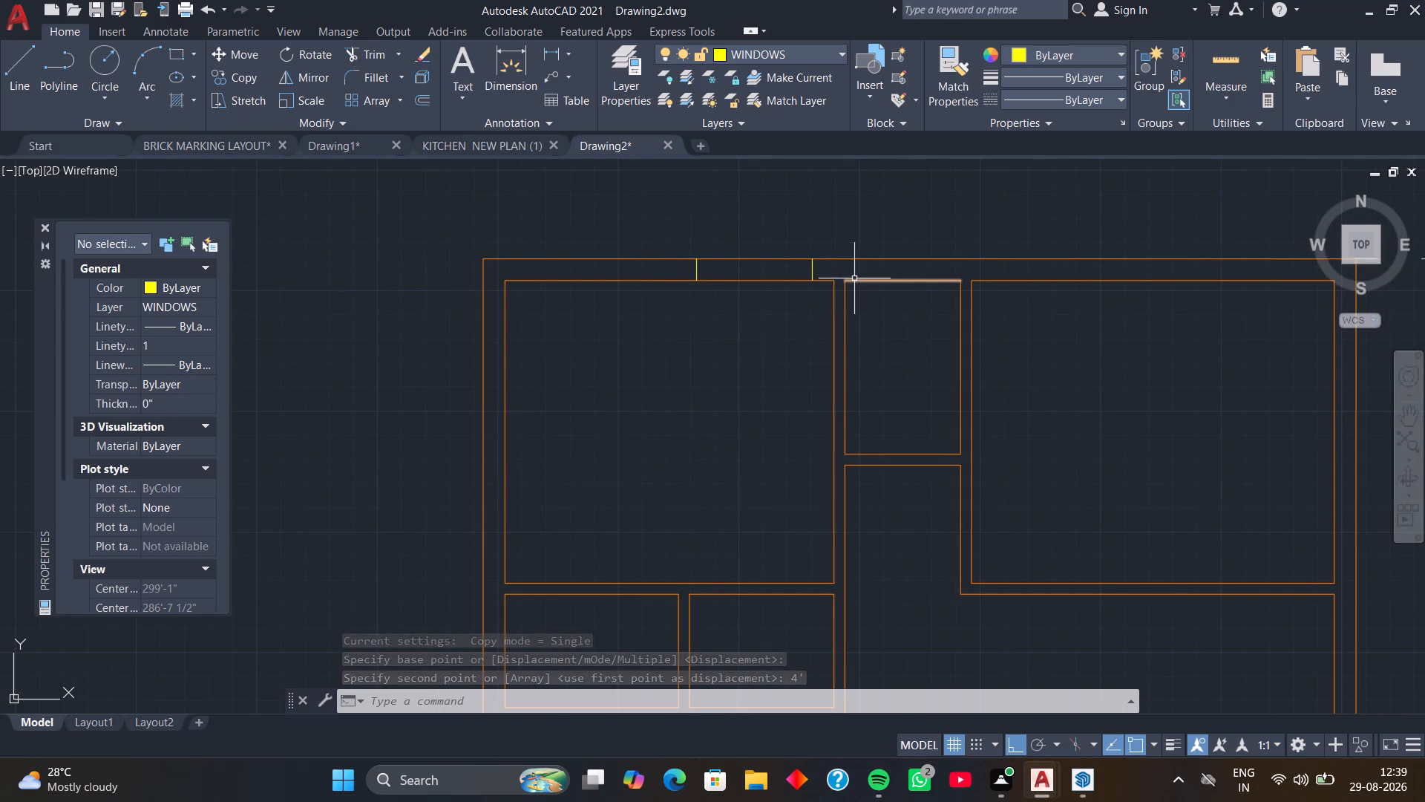
key("space")
key("space")
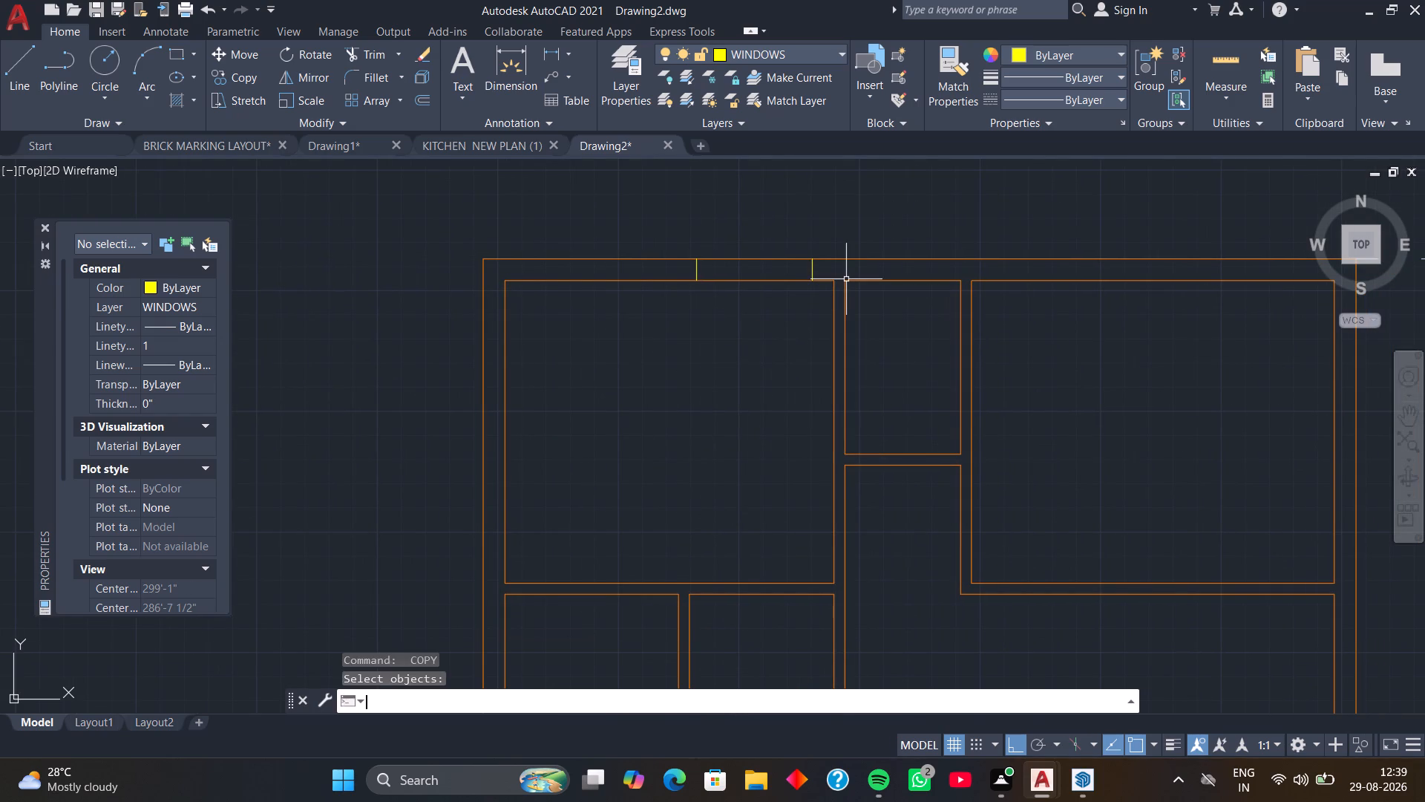
type("L")
key("space")
left_click(846, 279)
left_click(845, 260)
key("space")
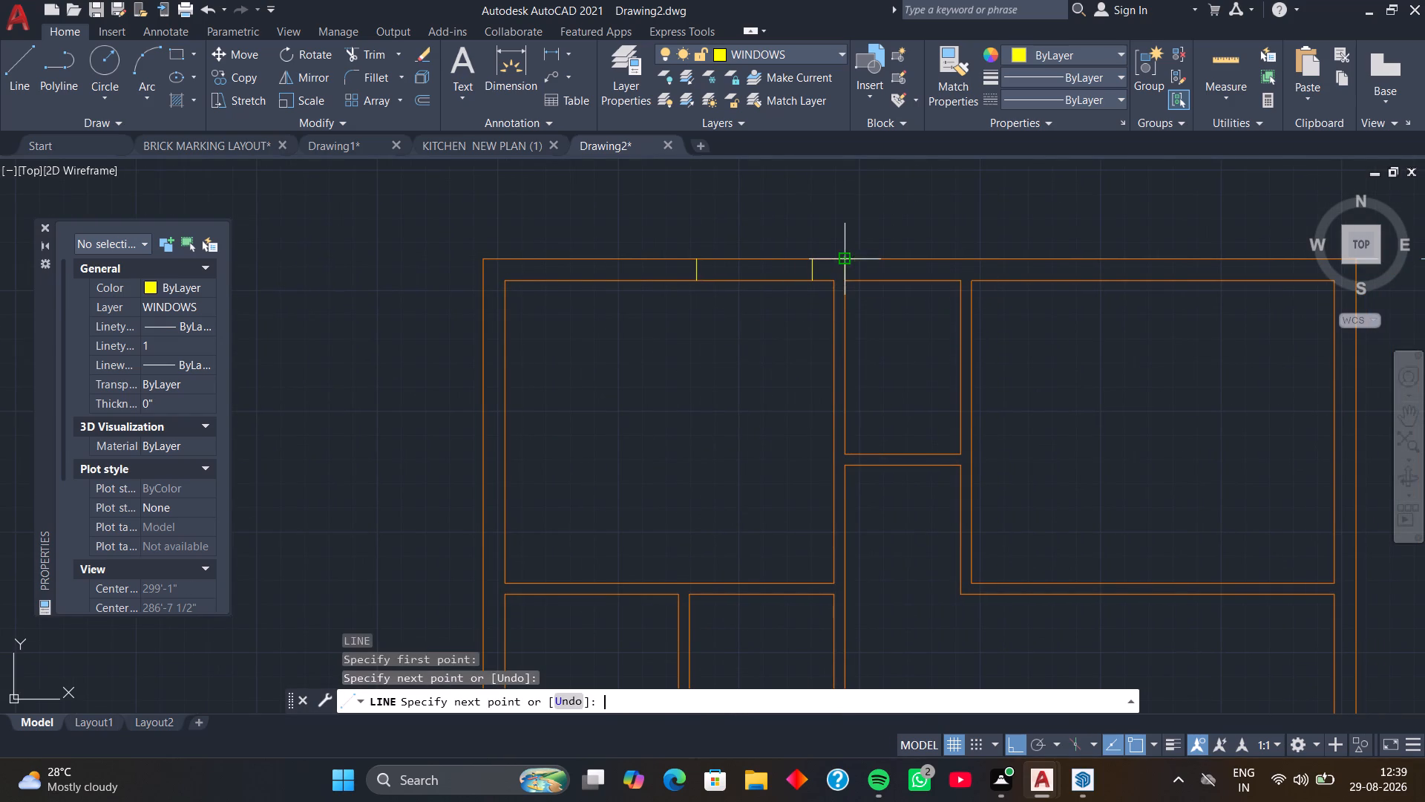
Move the small middle room's window line 1' to the right along the top wall.
left_click(845, 267)
type("M")
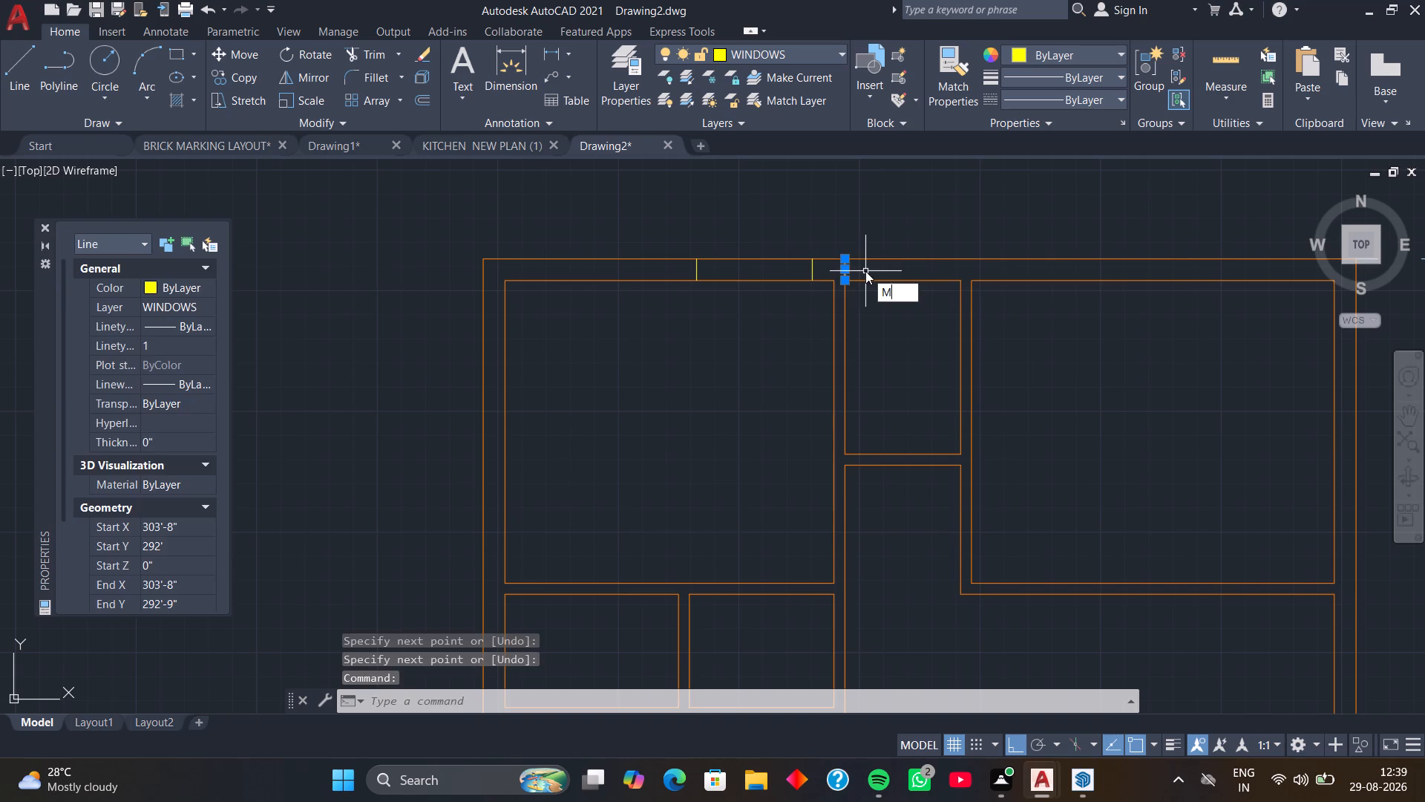
key("space")
left_click(848, 281)
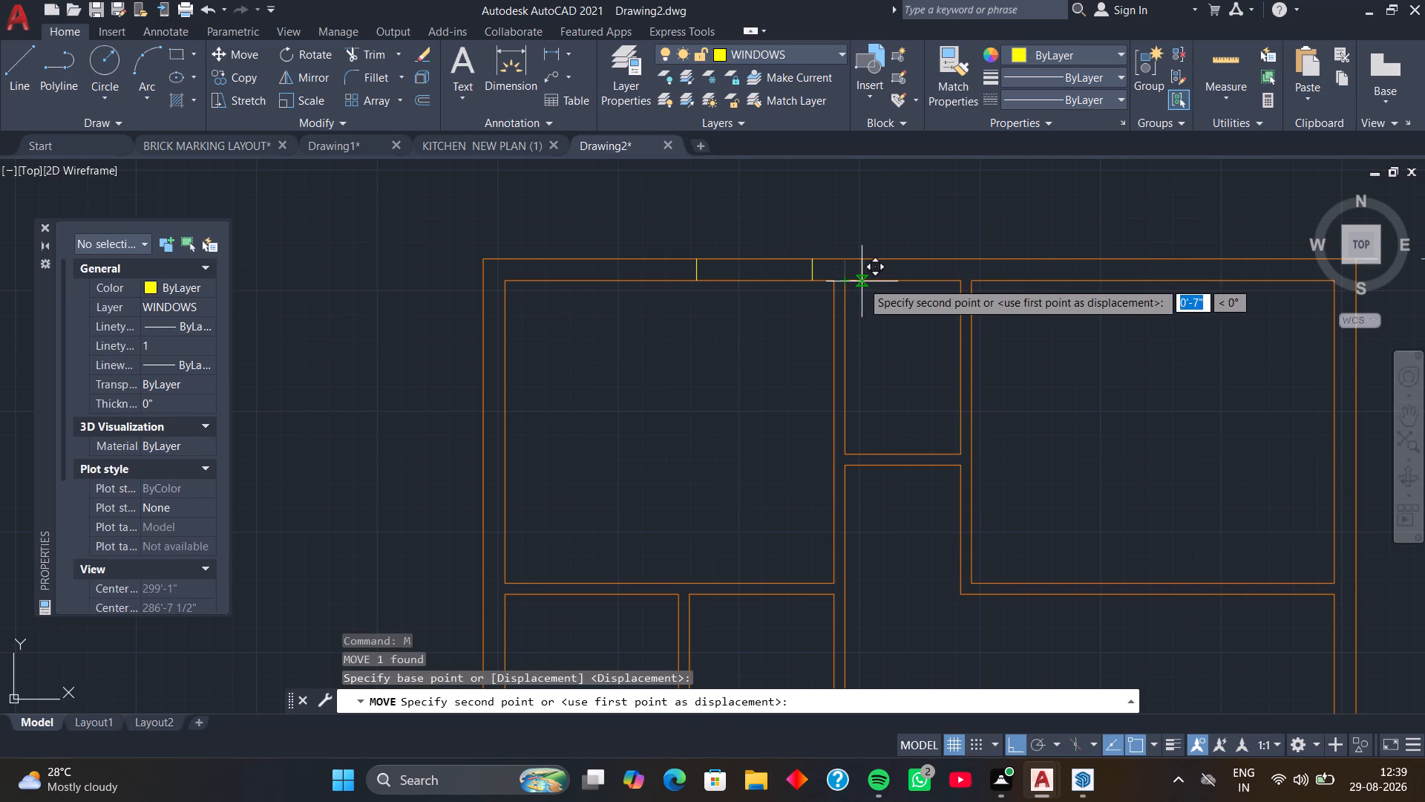
type("1'")
key("Return")
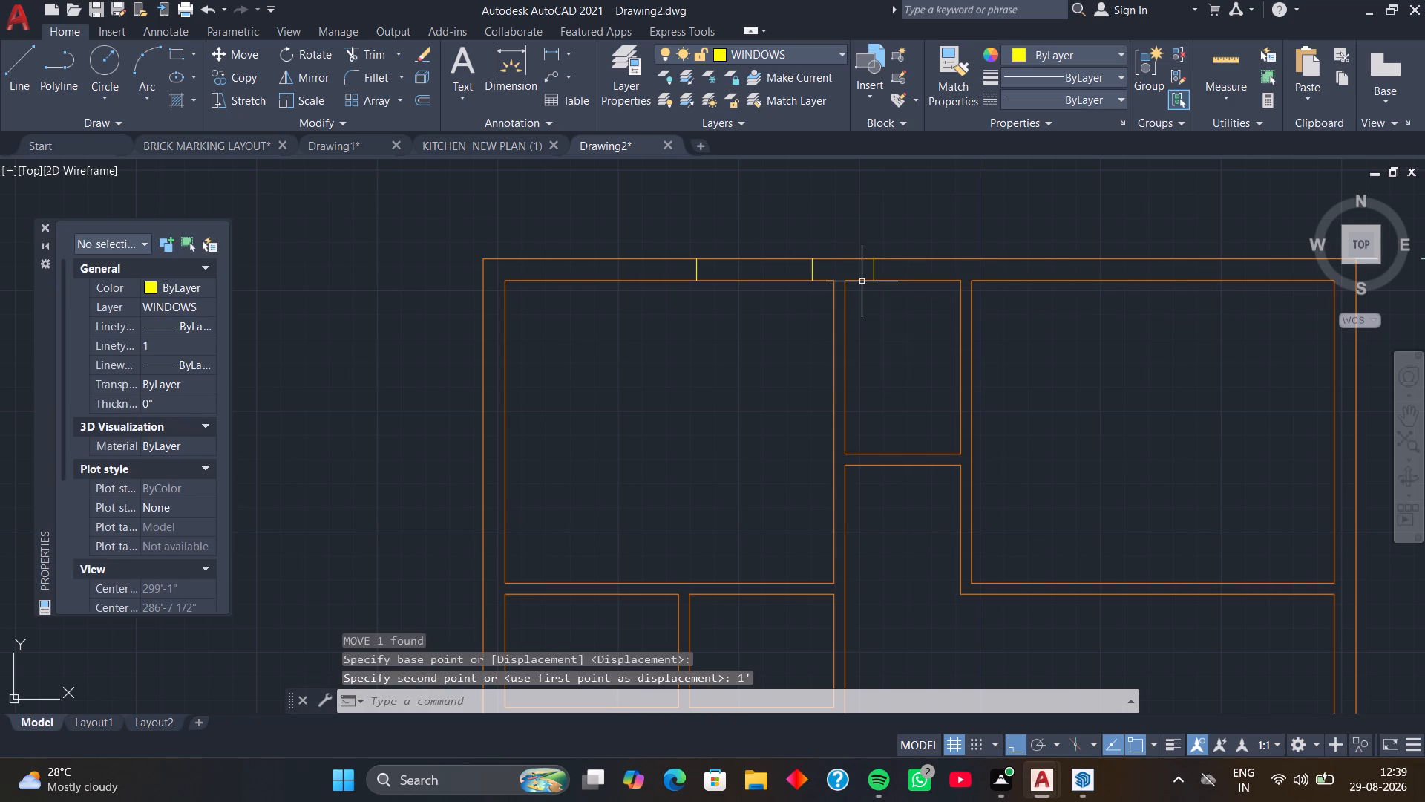
Copy the small middle room's window line 2' to the right to mark its window opening.
left_click(874, 278)
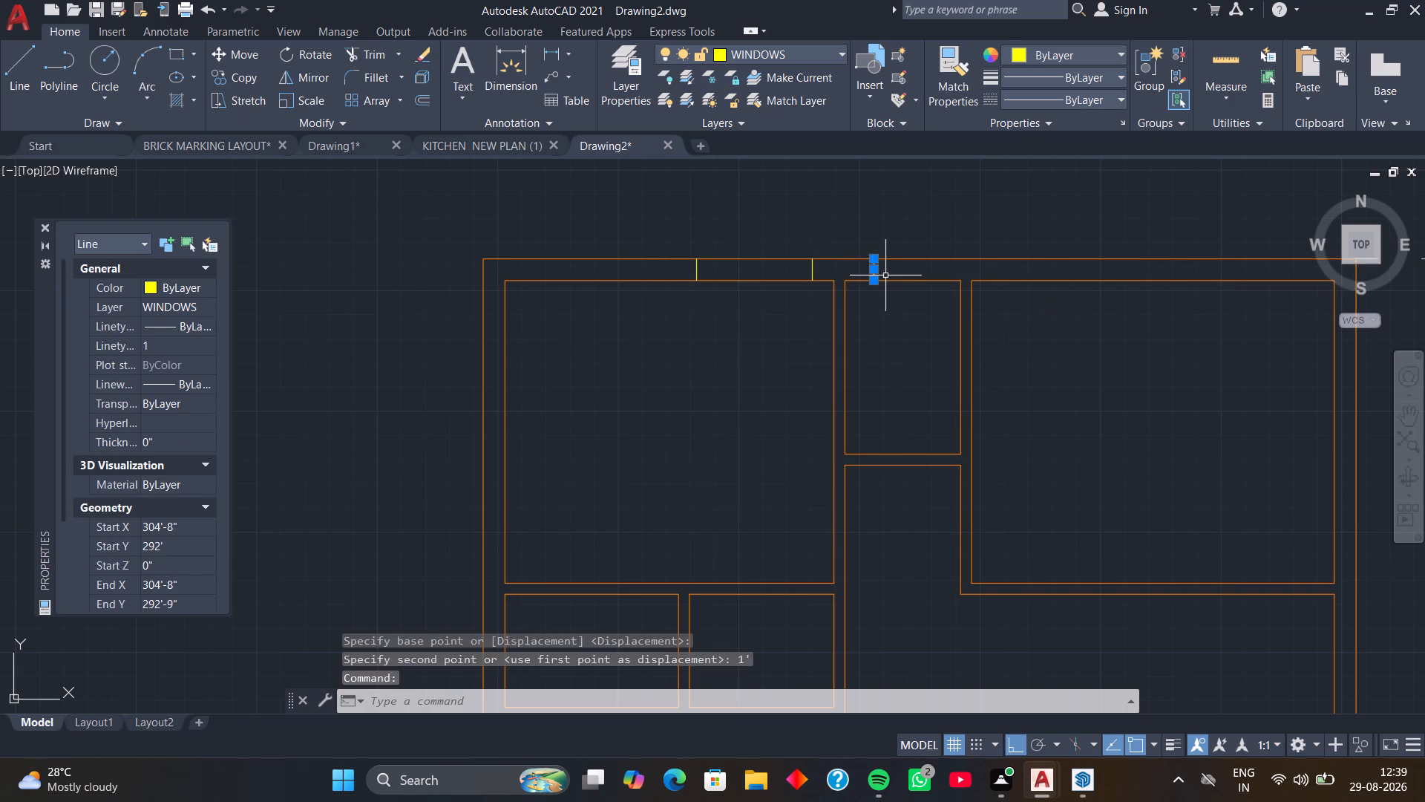
key("c")
type("O")
key("space")
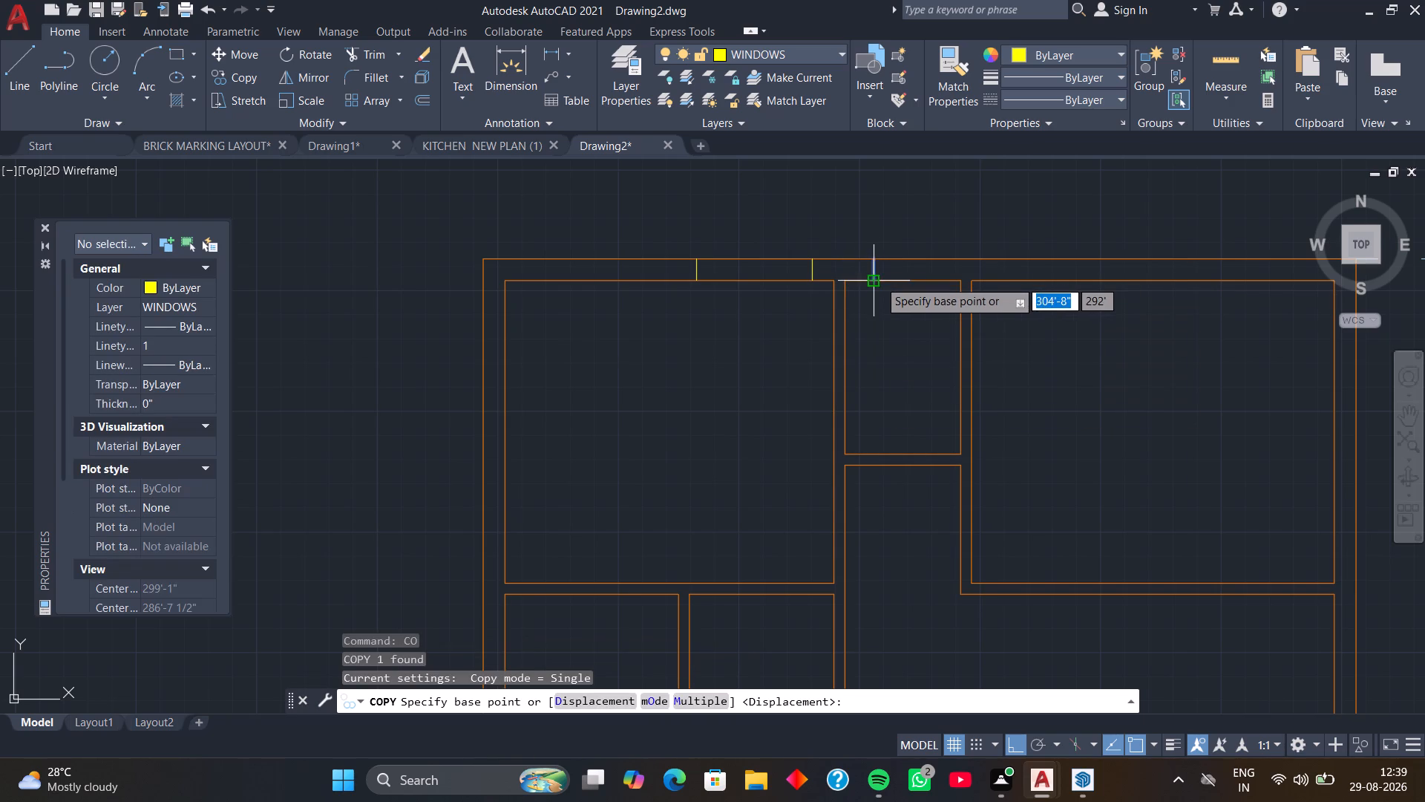
left_click(879, 280)
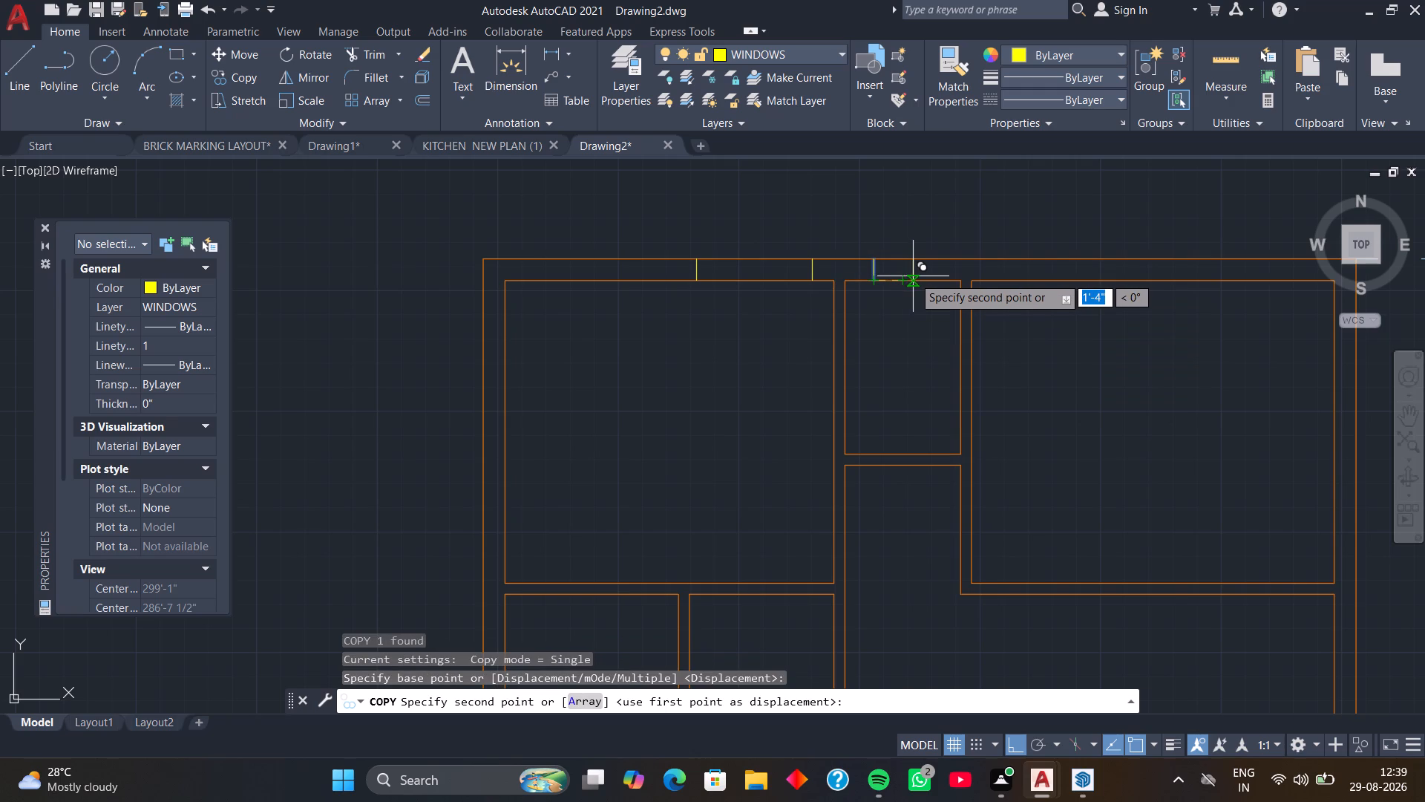
type("2'")
key("Return")
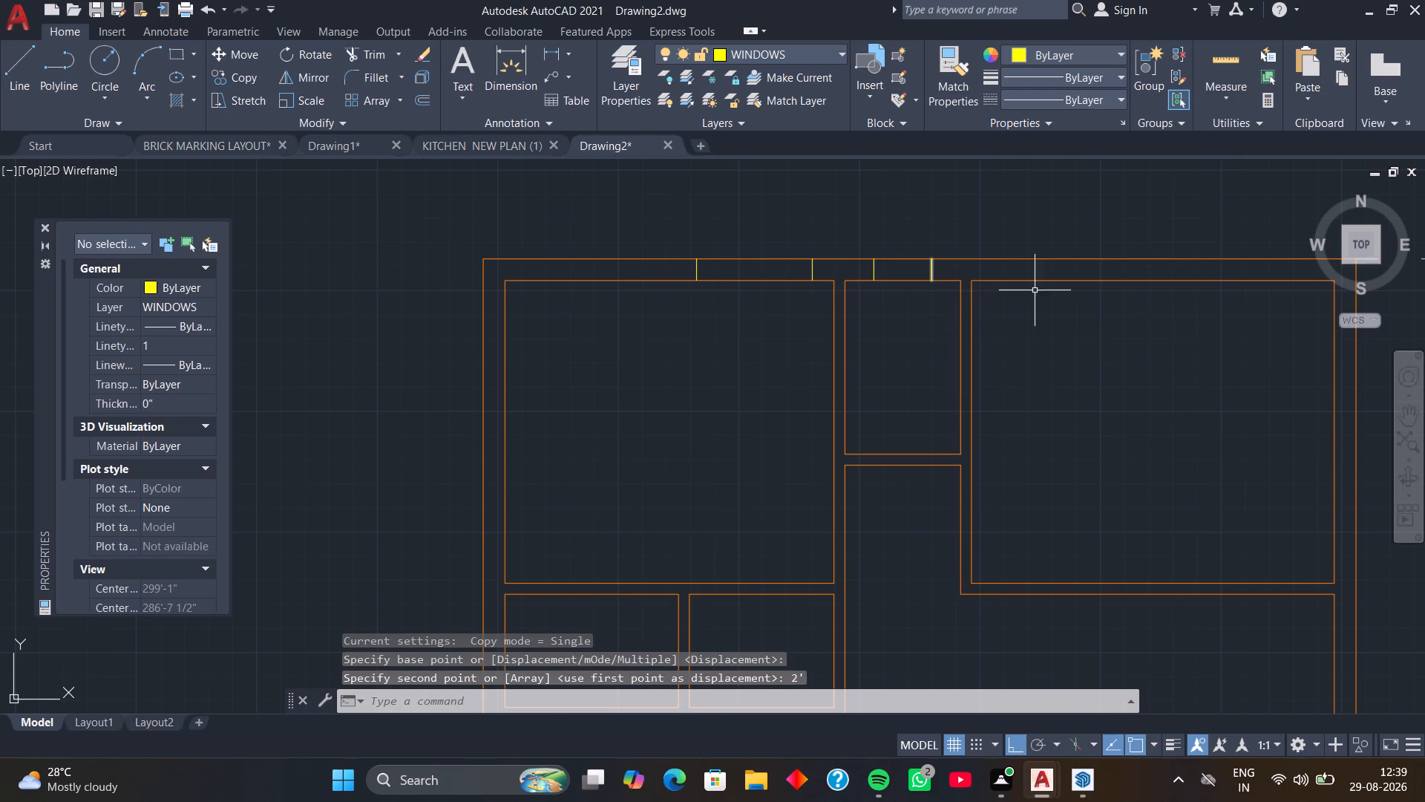
Draw a window line across the top wall at the top-right room's inner right corner.
middle_click_drag(1056, 293, 868, 319)
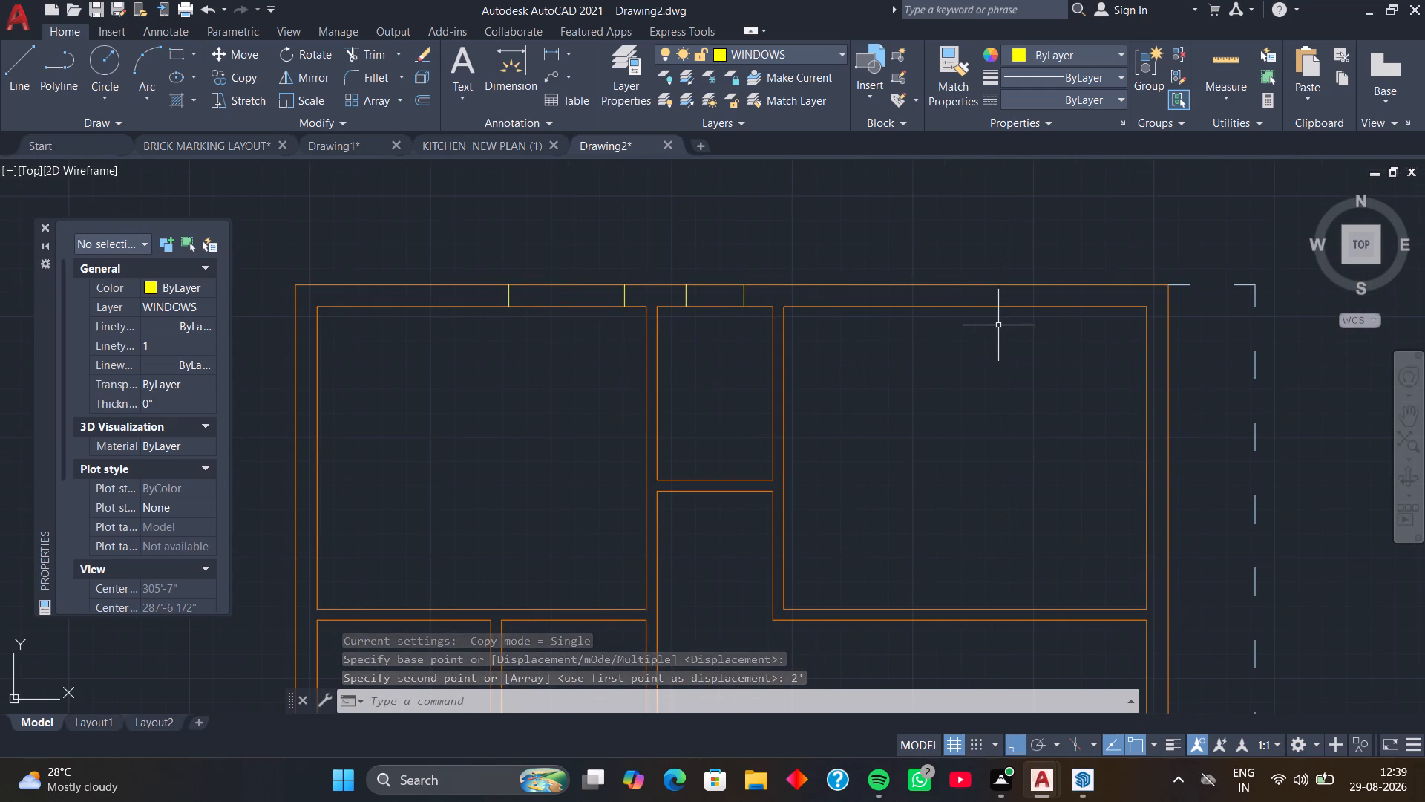
scroll(998, 325, "down", 1)
middle_click_drag(968, 333, 882, 347)
middle_click_drag(969, 330, 902, 350)
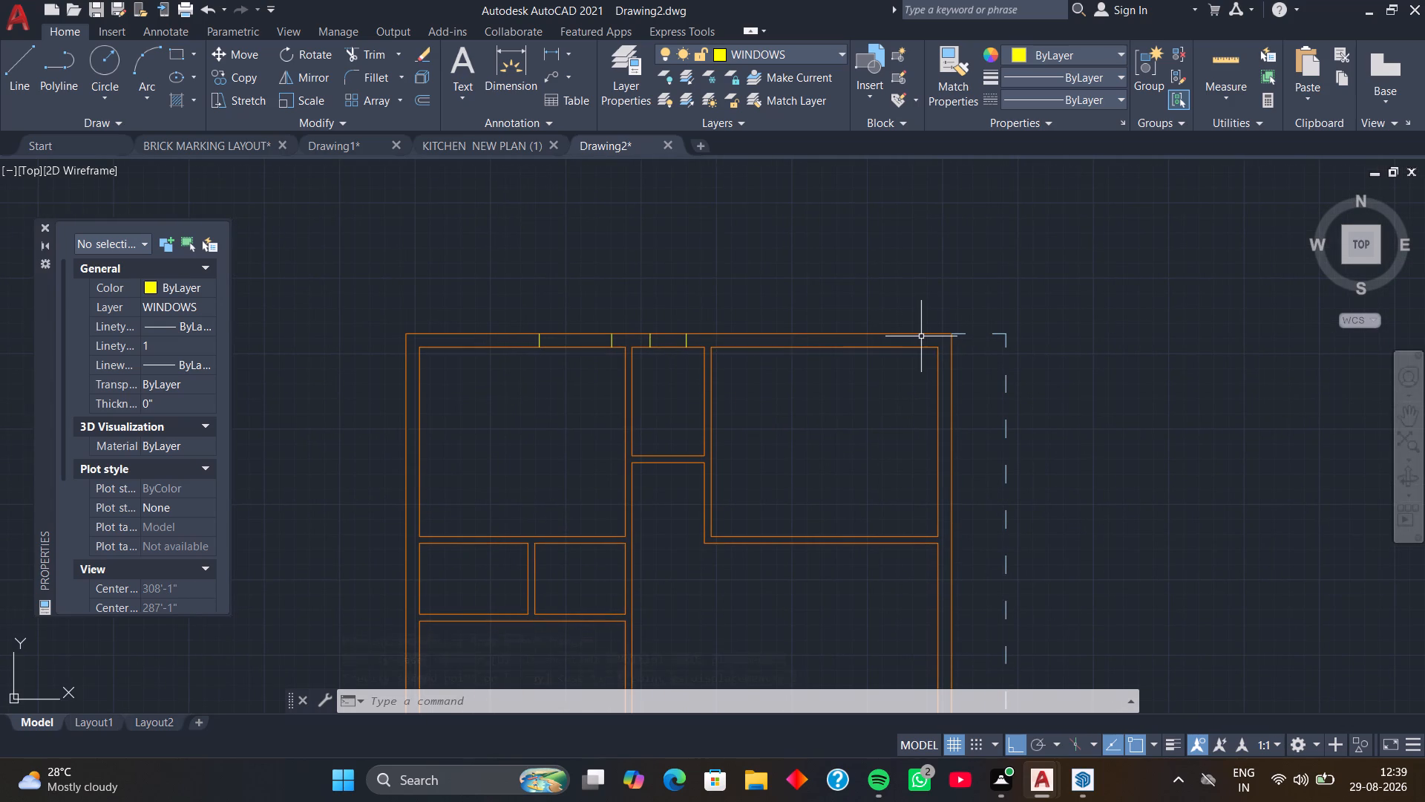
type("L")
key("space")
left_click(934, 345)
left_click(936, 331)
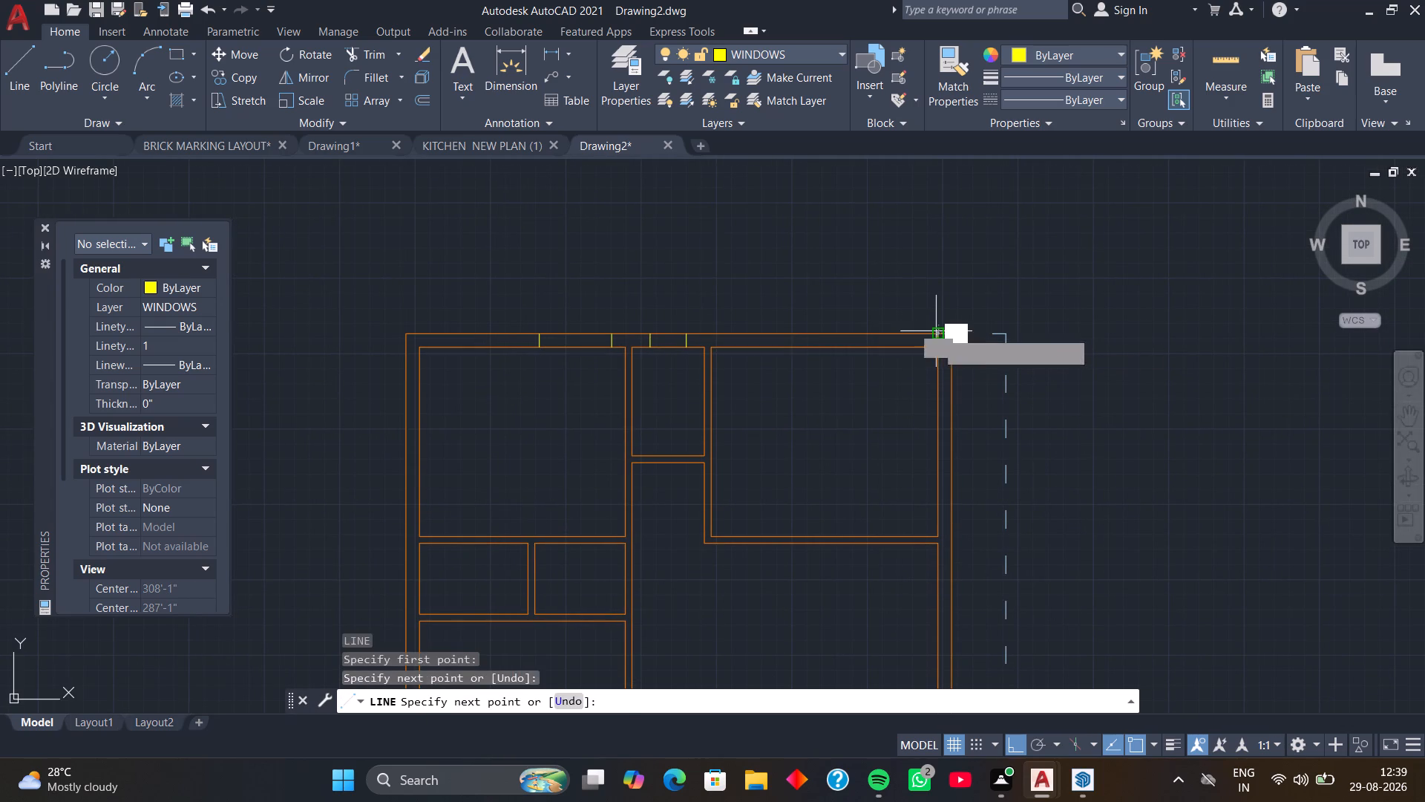
key("space")
Move the top-right room's window line 9" to the left along the top wall.
left_click(937, 336)
type("M")
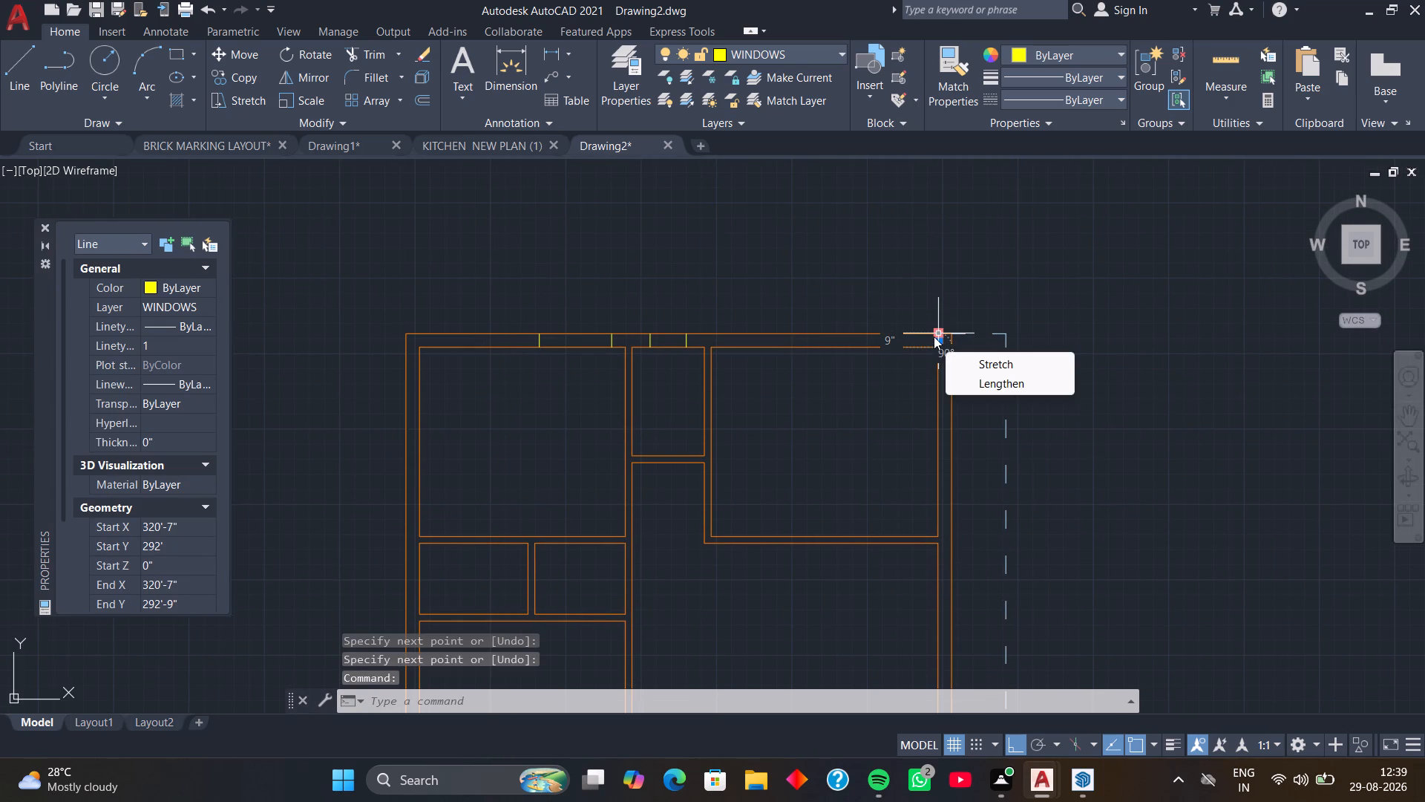
key("space")
type("M")
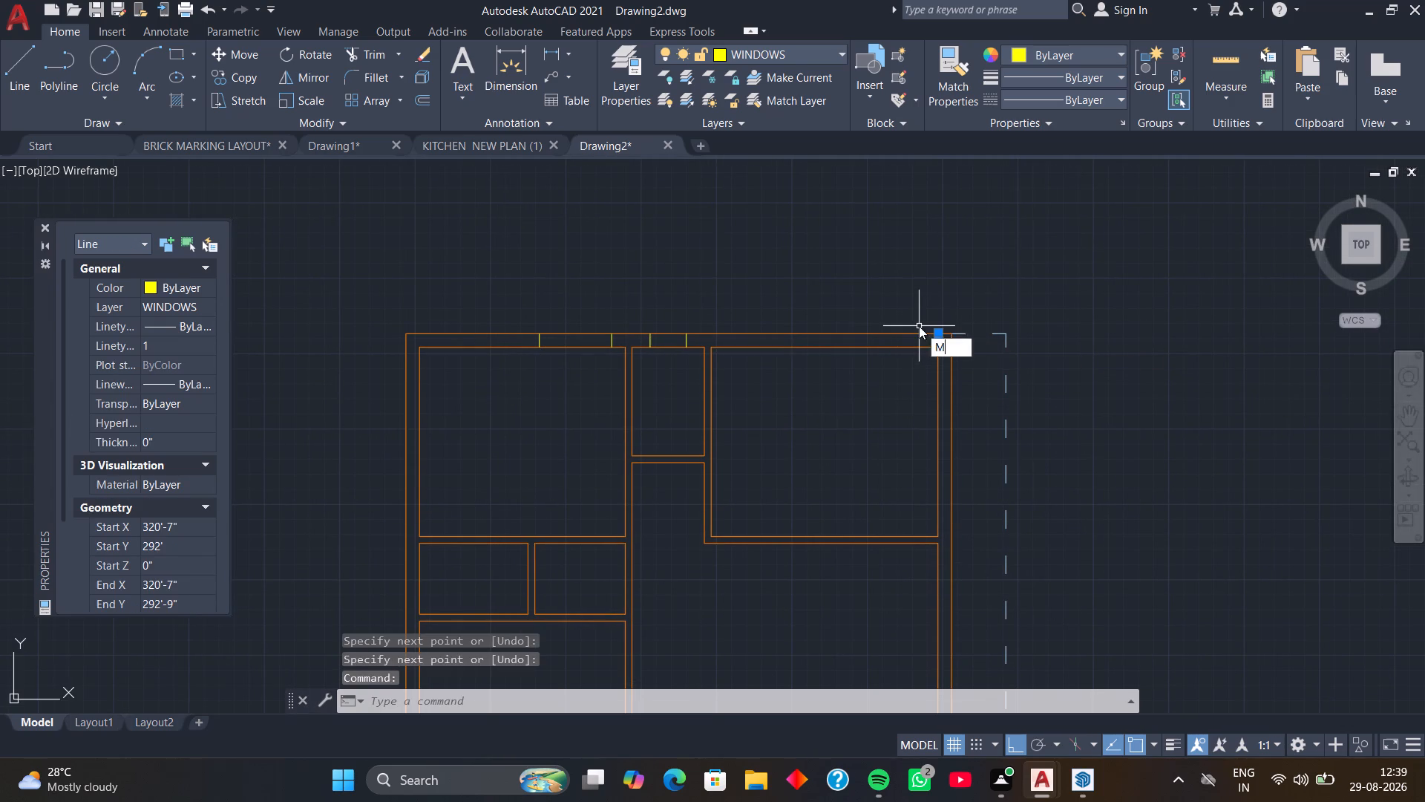
key("space")
scroll(934, 348, "up", 3)
left_click(934, 342)
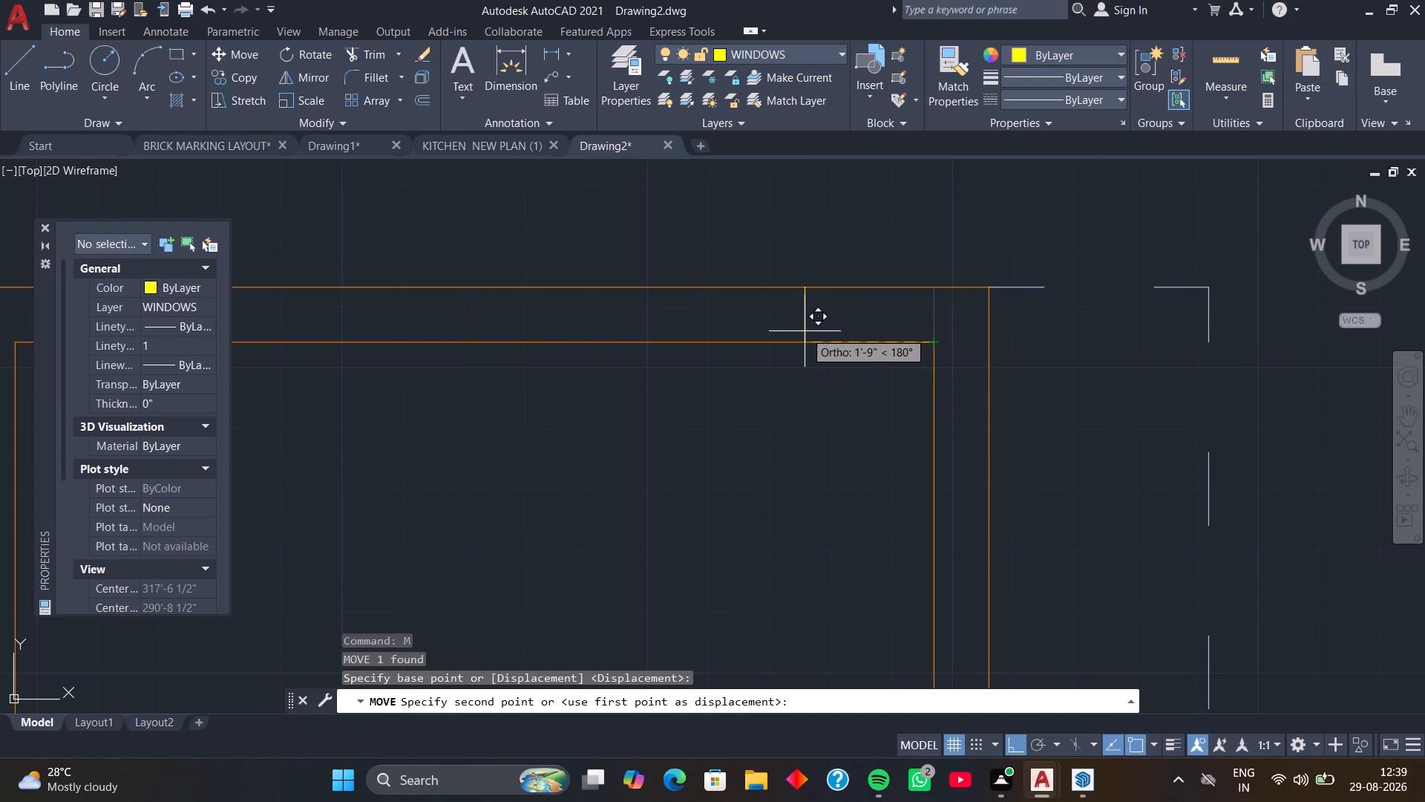
key("9")
key("Return")
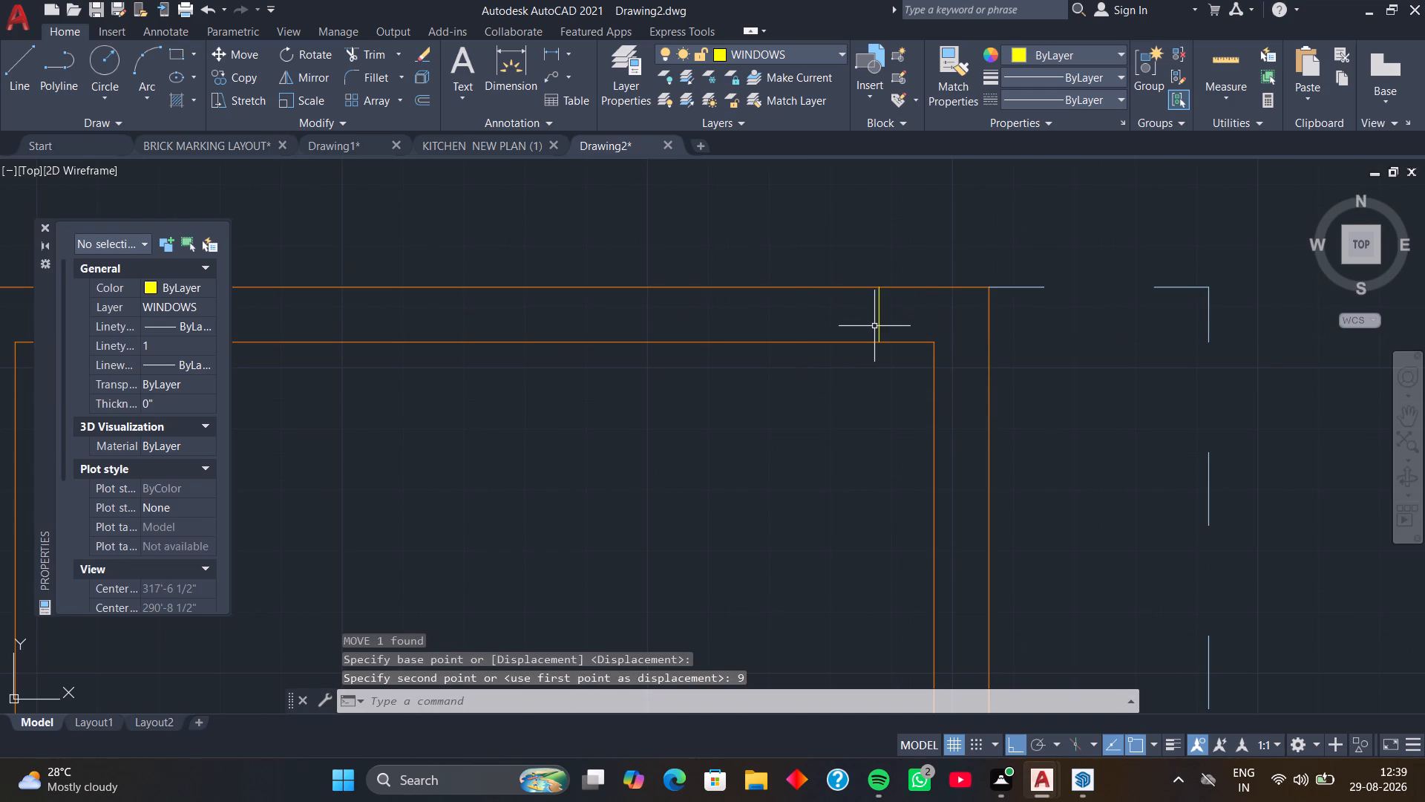
Copy the top-right room's window line 4' to the left along the top wall to mark its window opening.
left_click(878, 326)
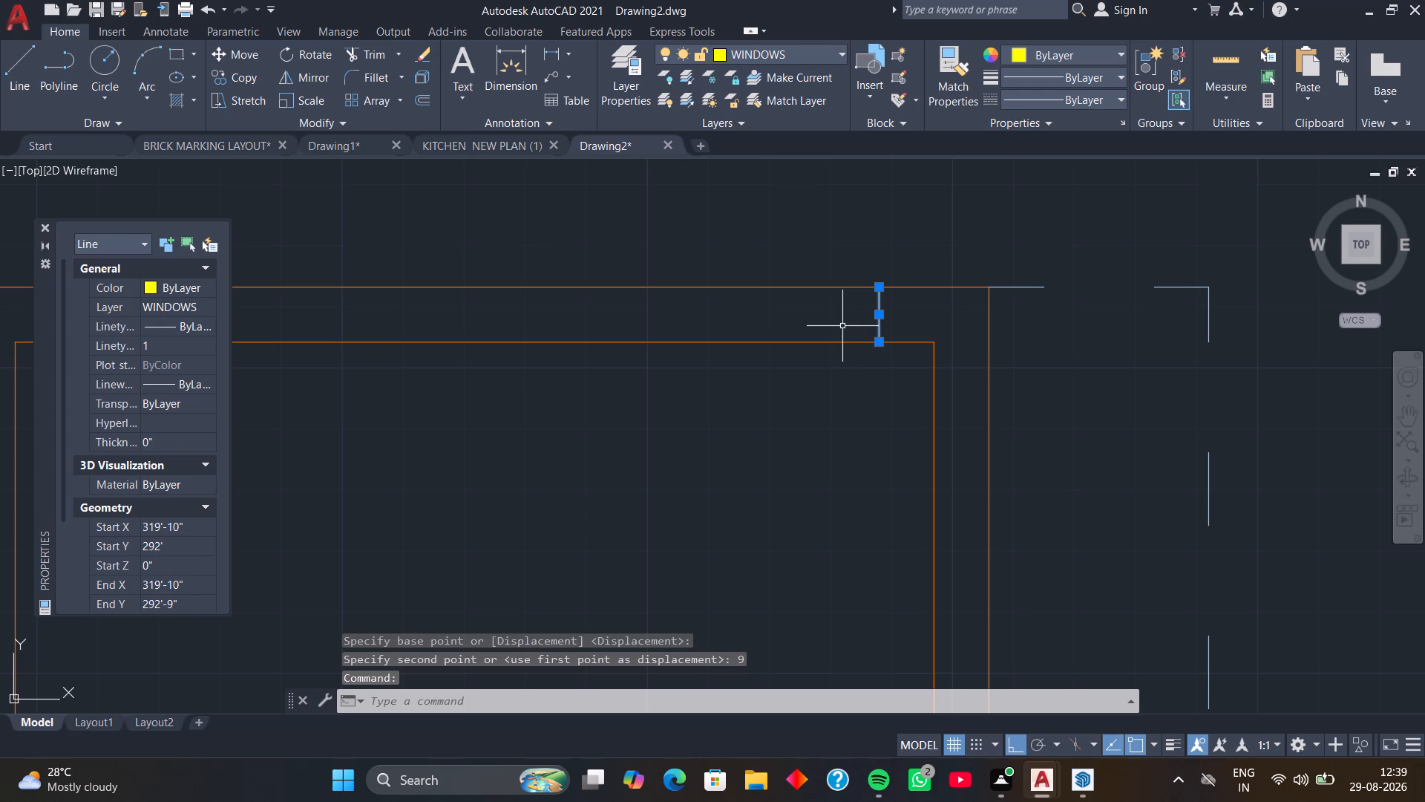
type("CO")
key("space")
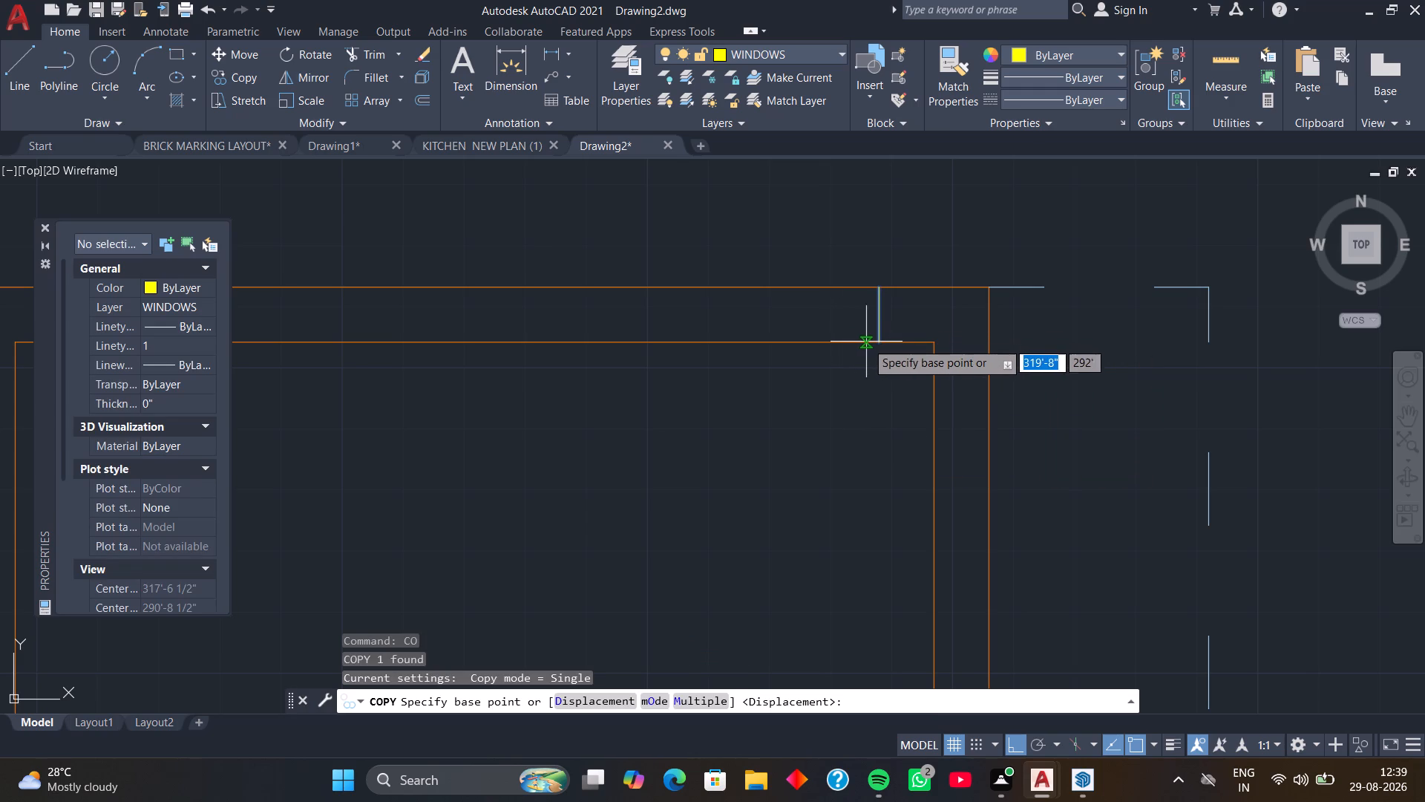
left_click(875, 341)
scroll(750, 322, "down", 3)
middle_click_drag(750, 322, 839, 311)
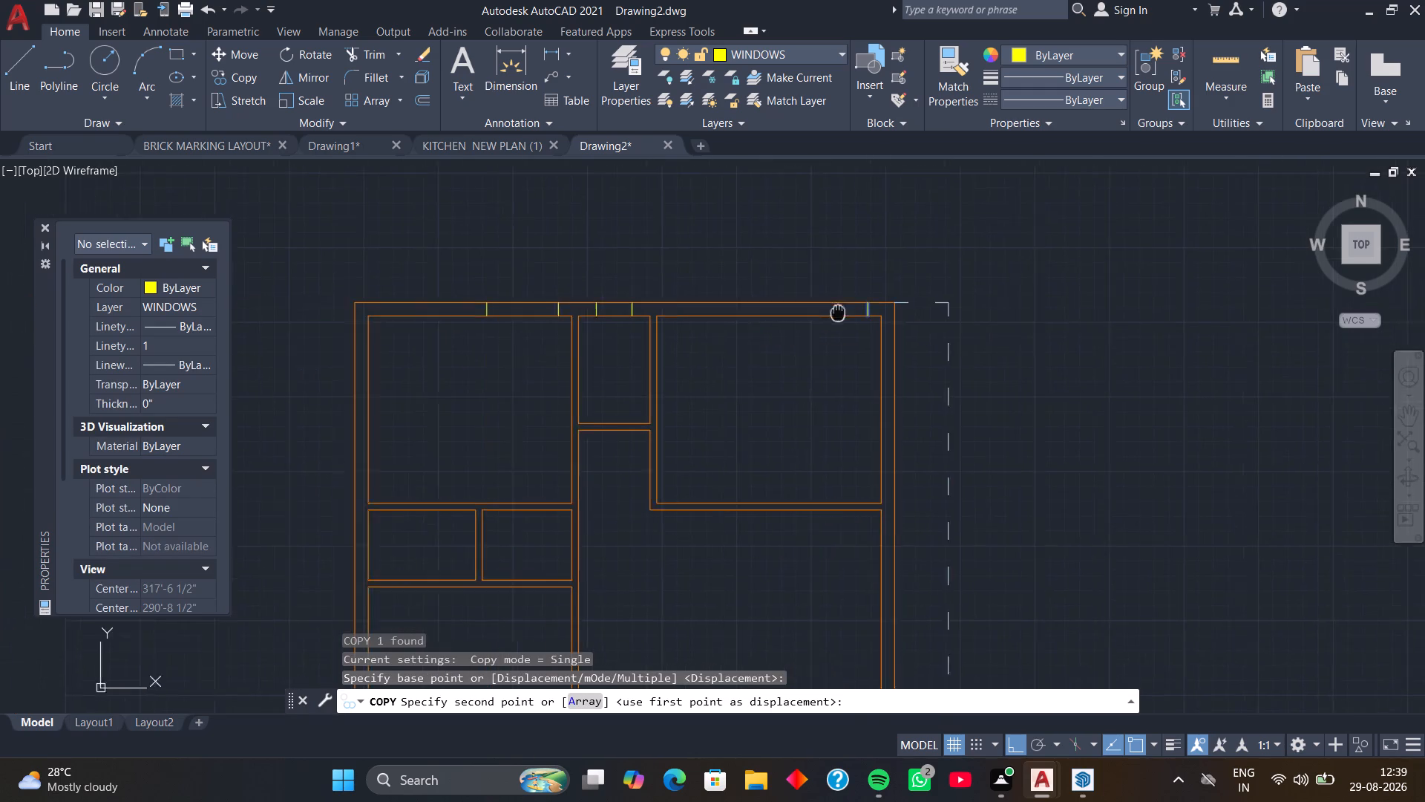
middle_click_drag(839, 311, 867, 308)
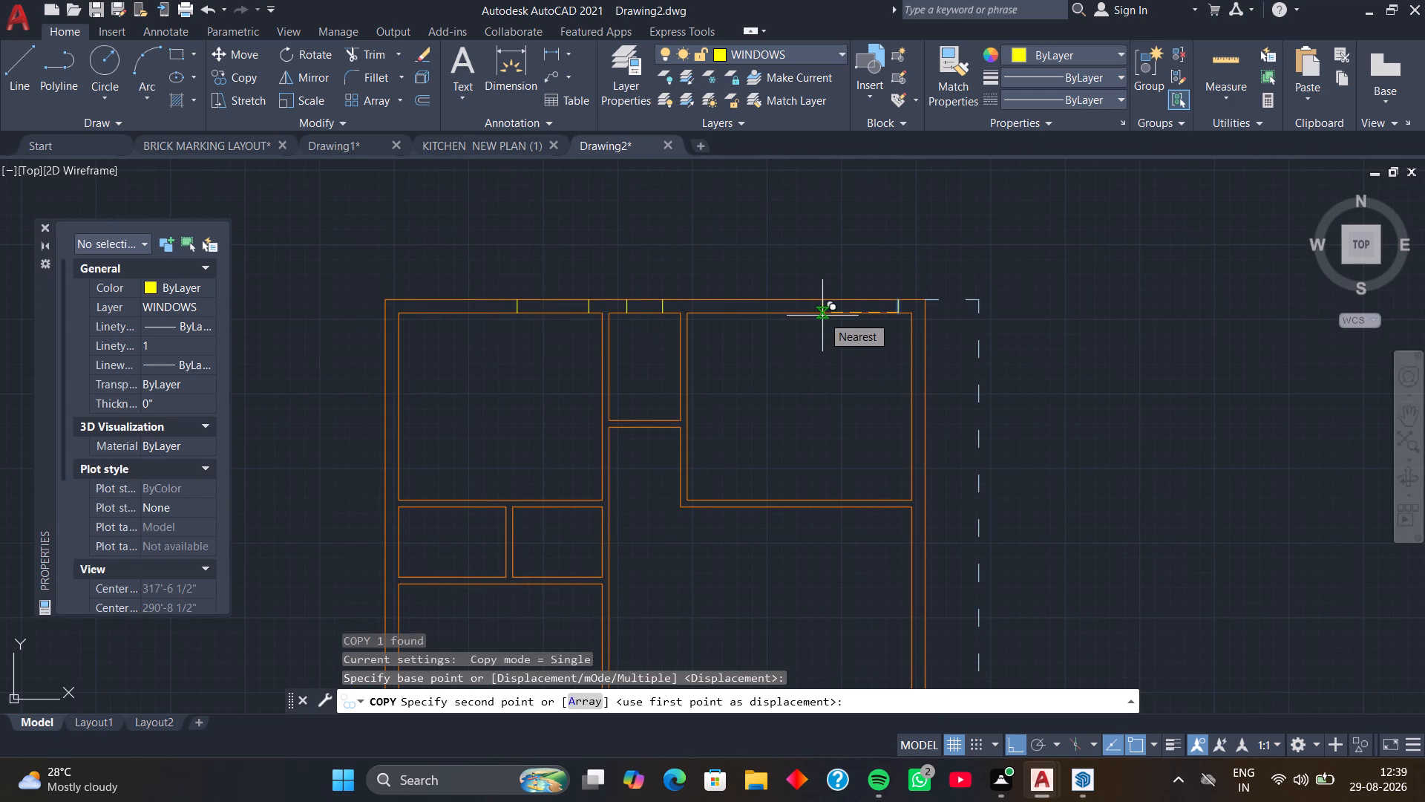
type("4'")
key("Return")
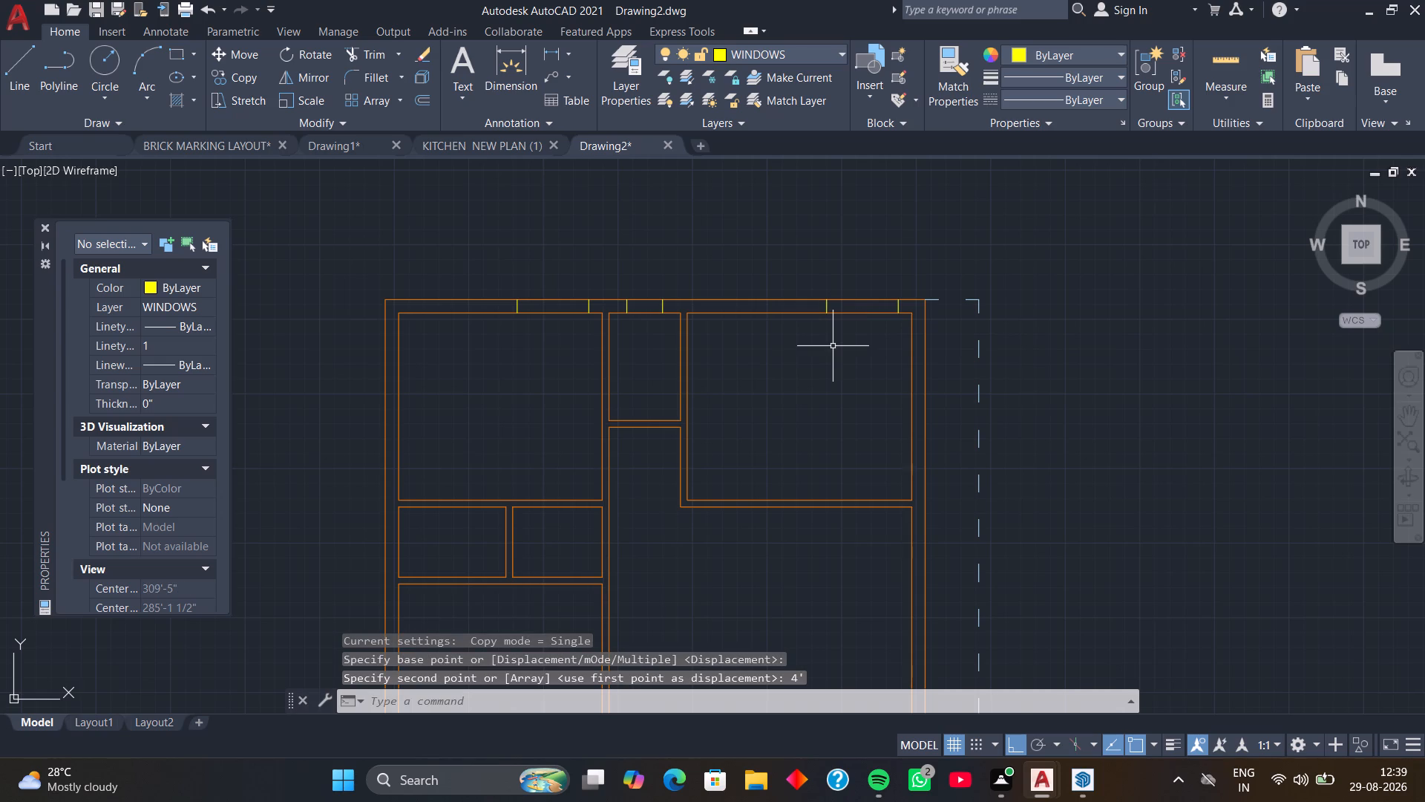
Draw a window line across the right outer wall at the top-right room's lower inner corner.
middle_click_drag(833, 346, 761, 299)
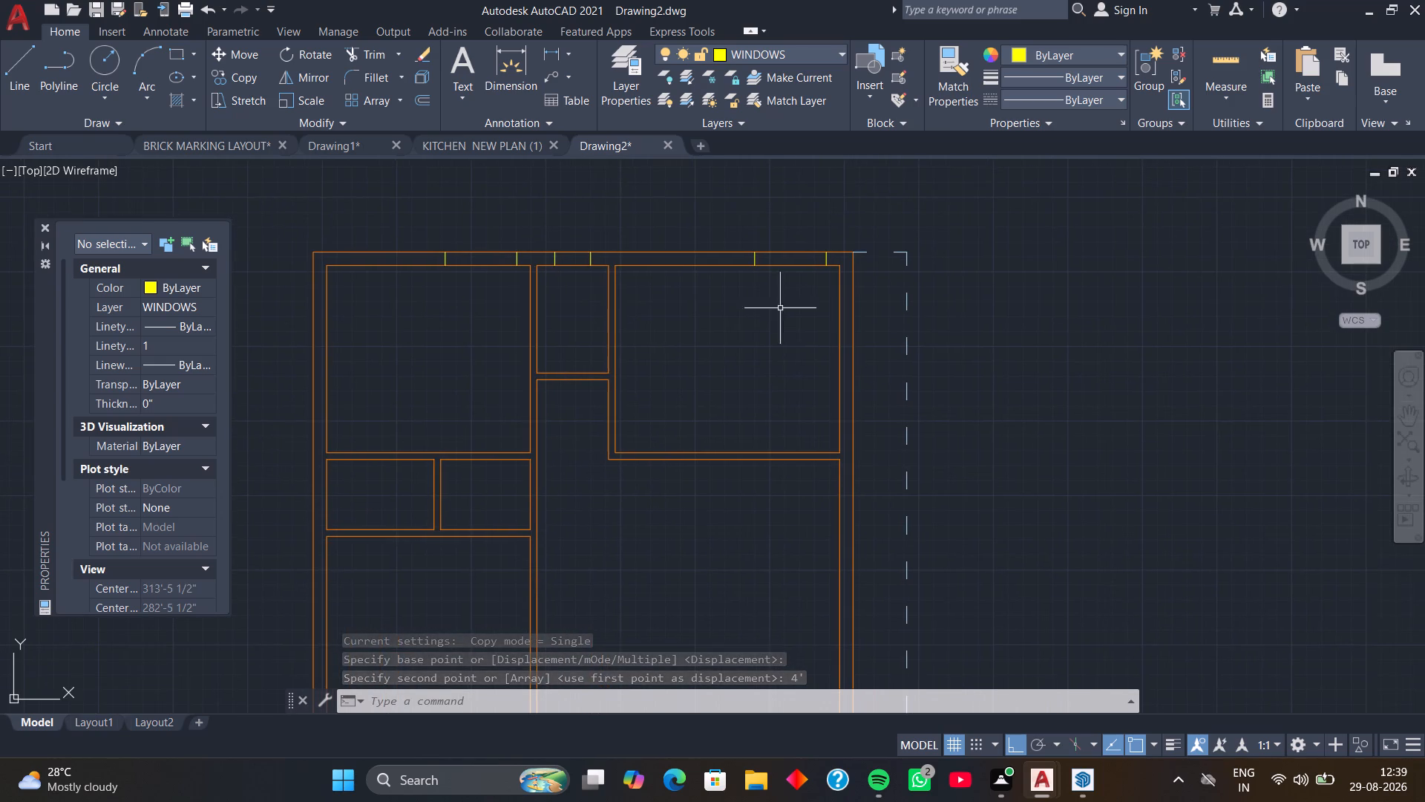
middle_click_drag(801, 376, 786, 319)
middle_click_drag(793, 345, 769, 323)
middle_click_drag(770, 336, 740, 307)
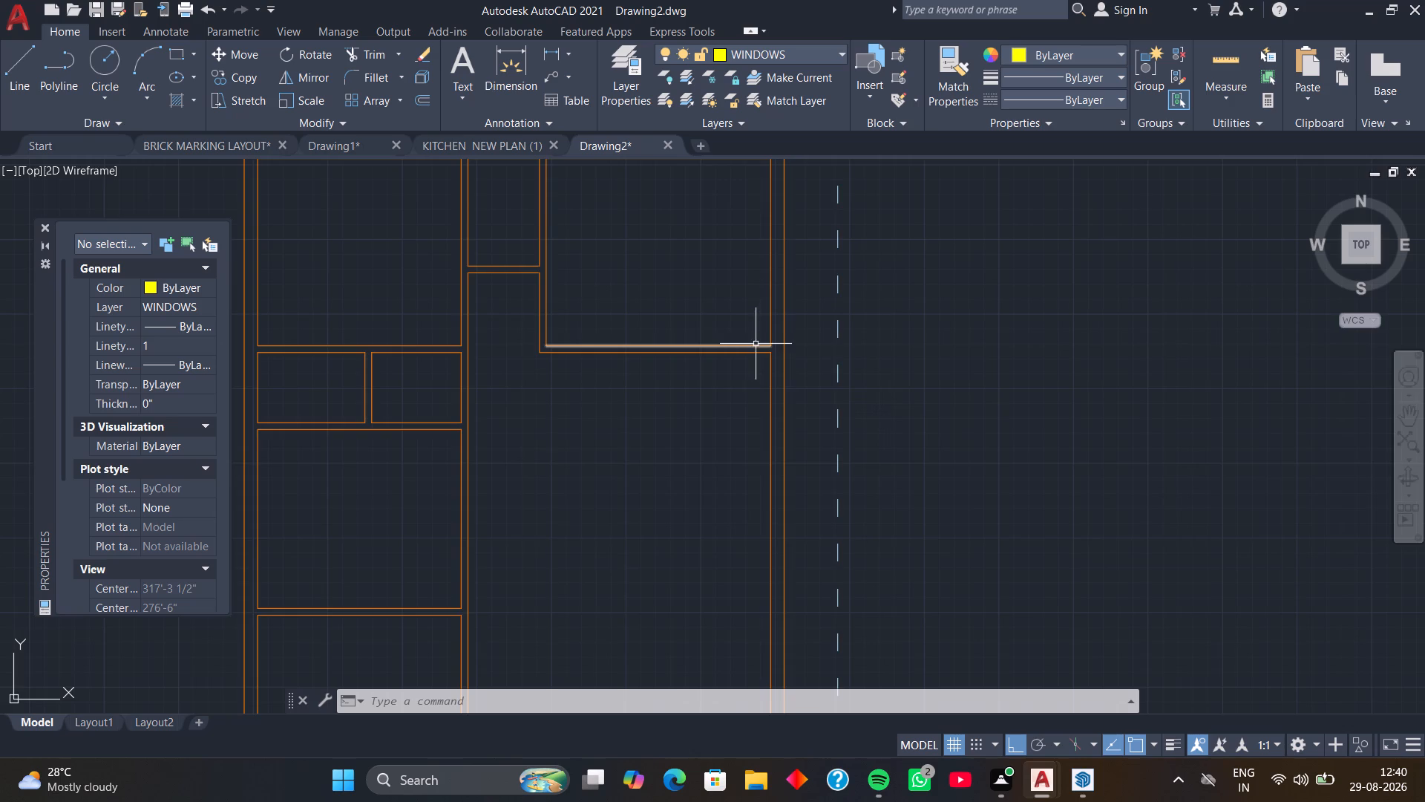
scroll(756, 344, "up", 3)
type("L")
key("space")
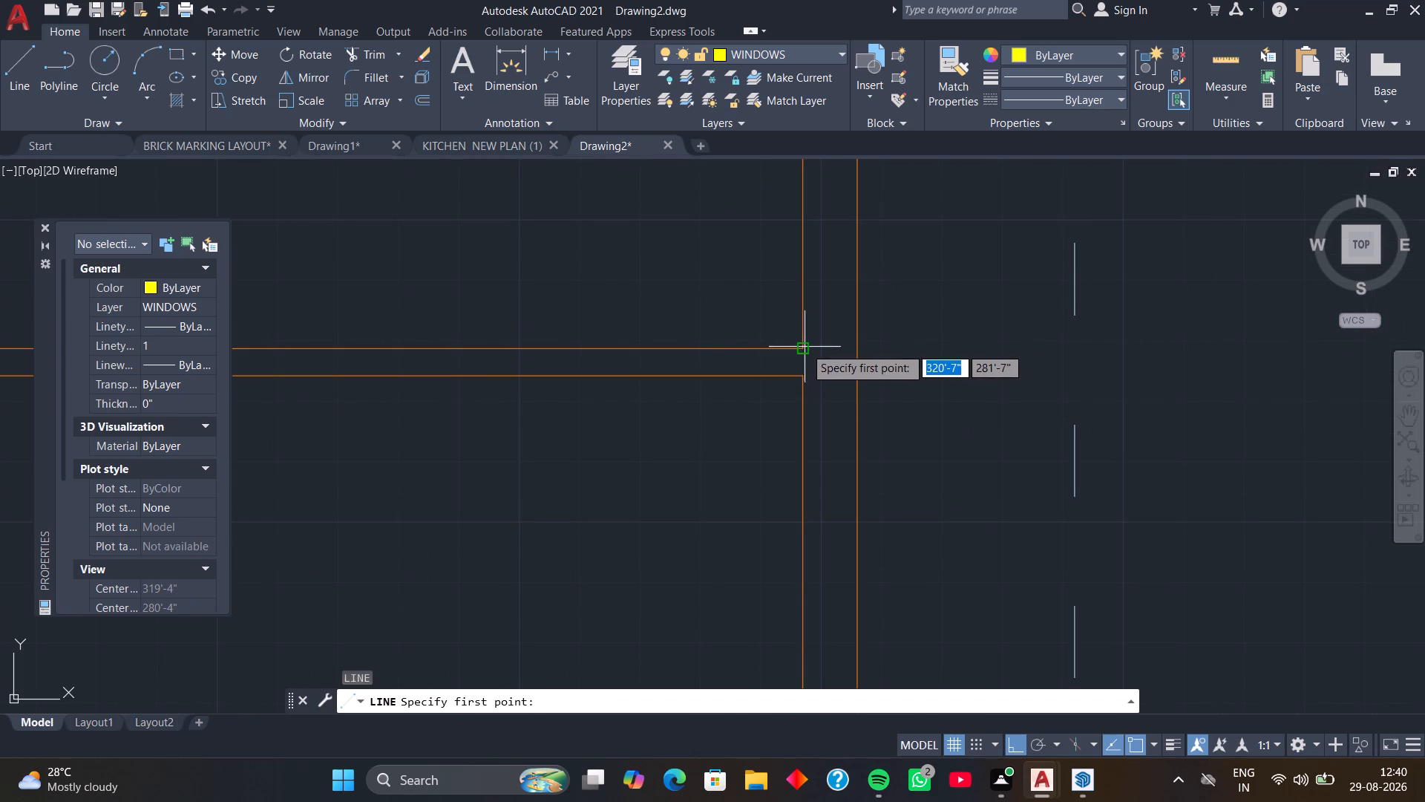
left_click(805, 346)
left_click(860, 345)
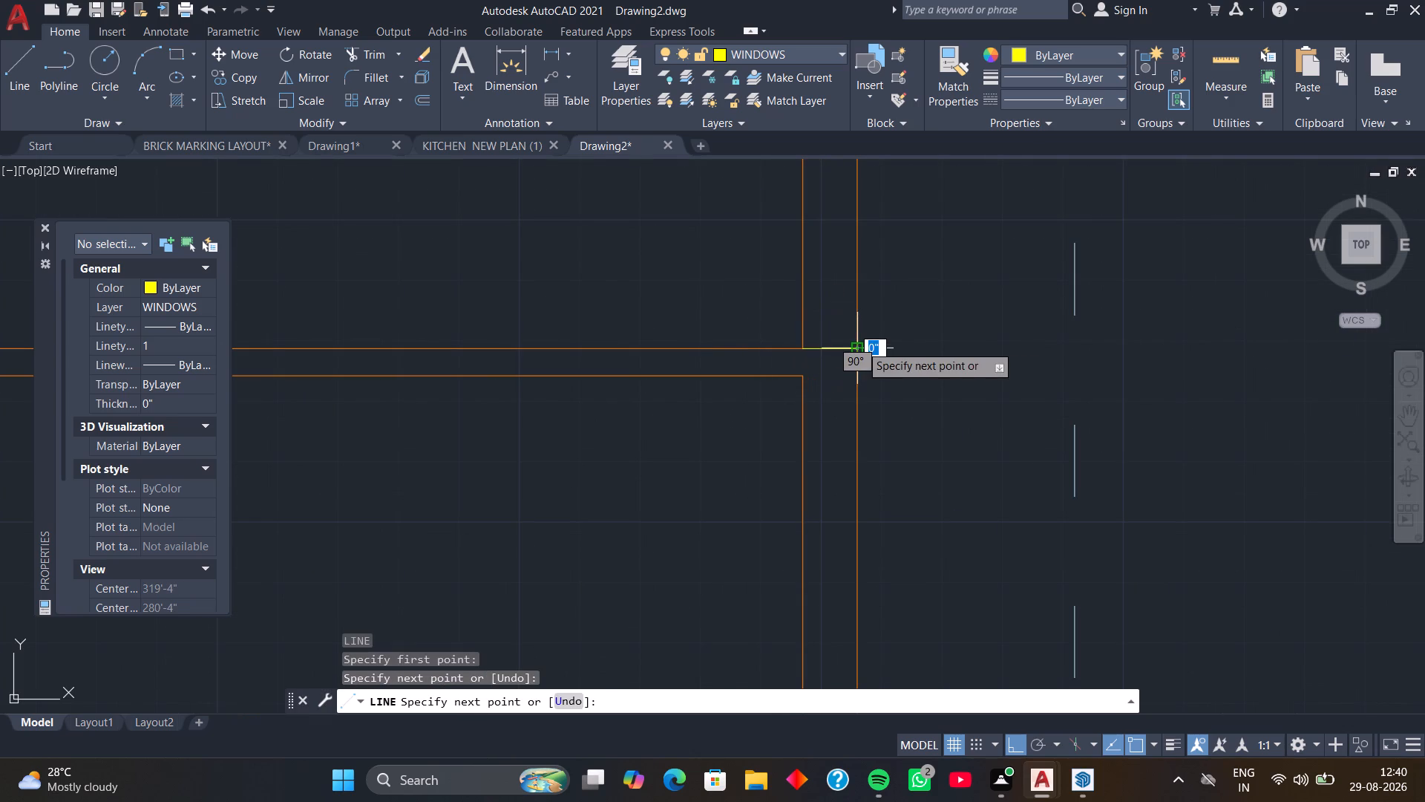
key("space")
Move the top-right room's window line on the right outer wall 9" upward.
left_click(845, 348)
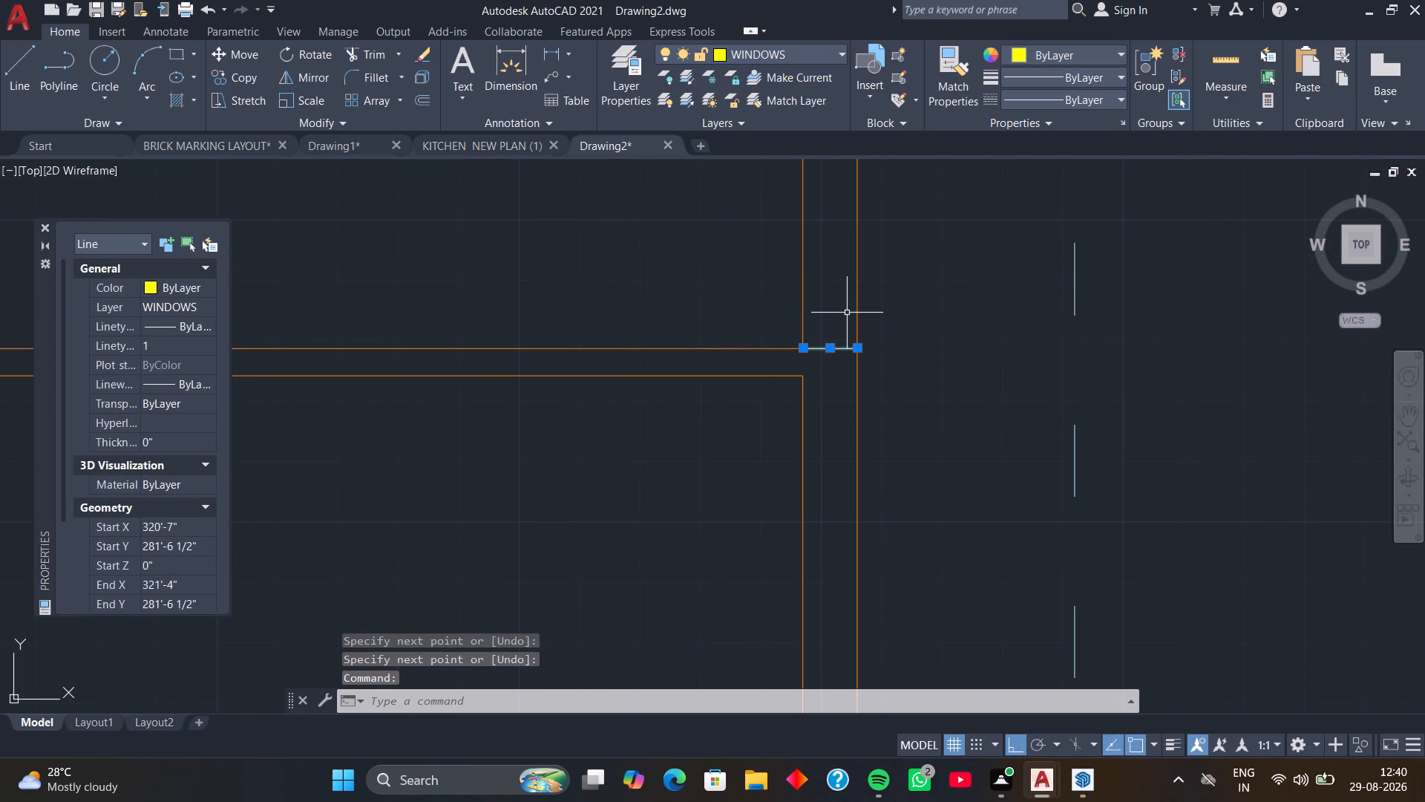
type("M")
key("space")
left_click(855, 344)
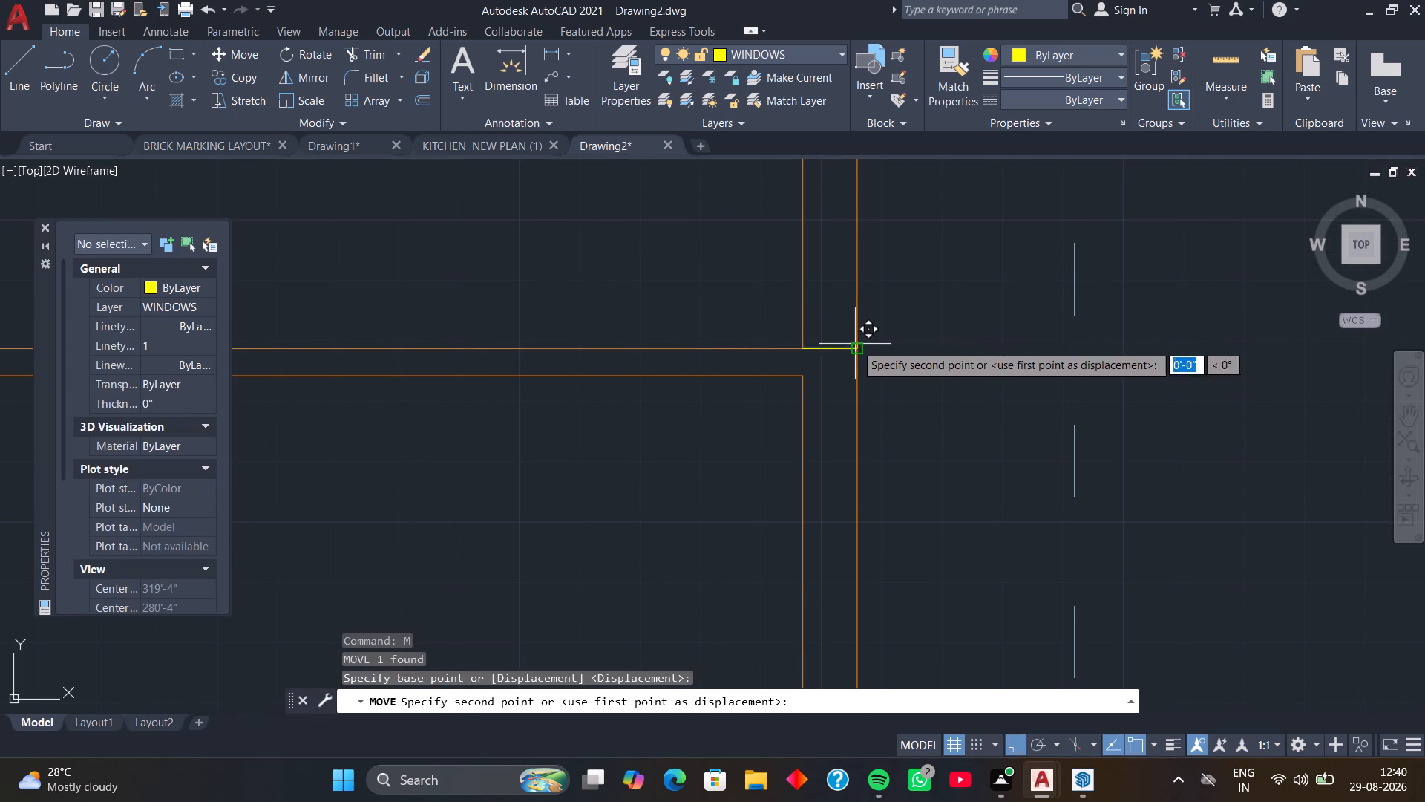
scroll(859, 276, "down", 2)
middle_click_drag(859, 276, 851, 334)
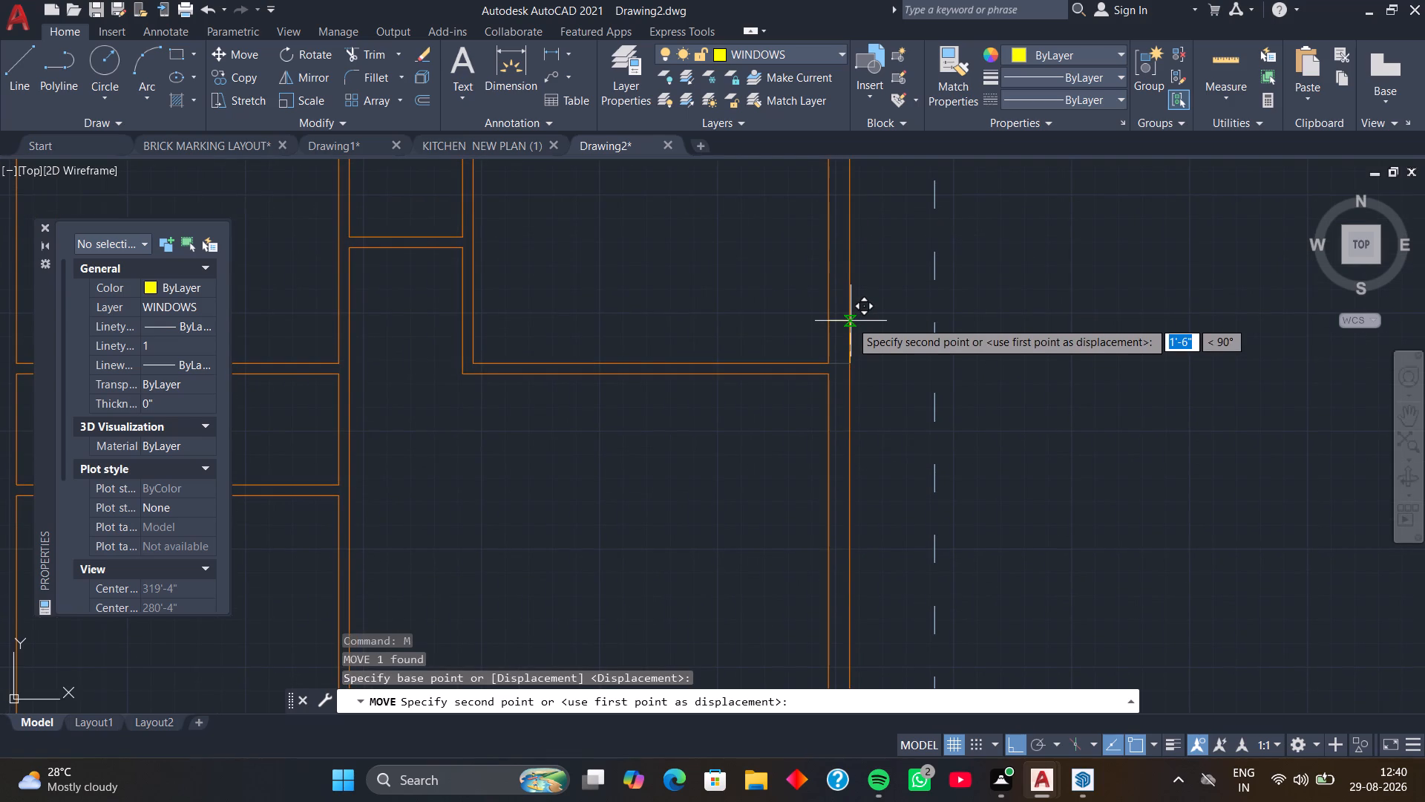
key("9")
key("Return")
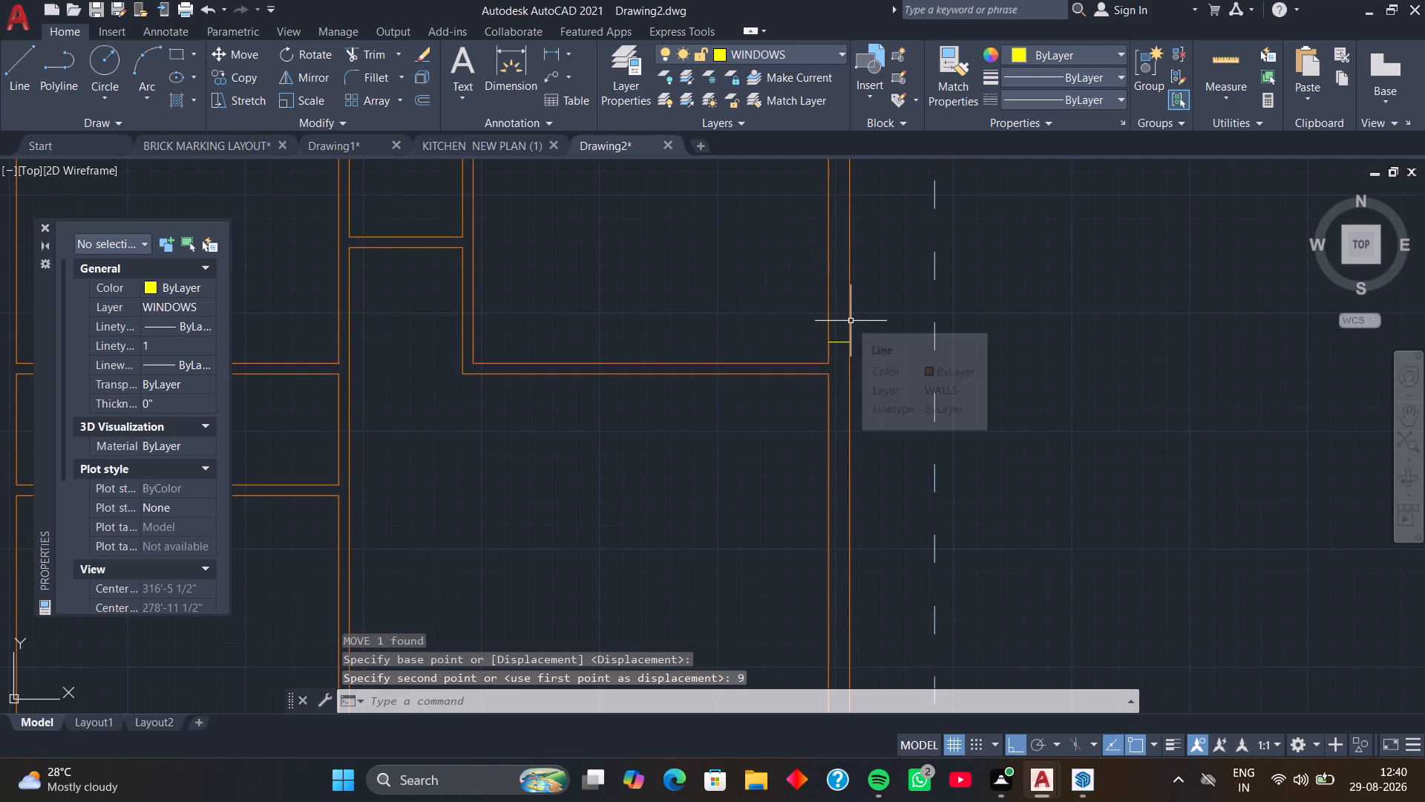
Copy the top-right room's window line 4' upward along the right outer wall to mark its window opening.
scroll(862, 334, "up", 2)
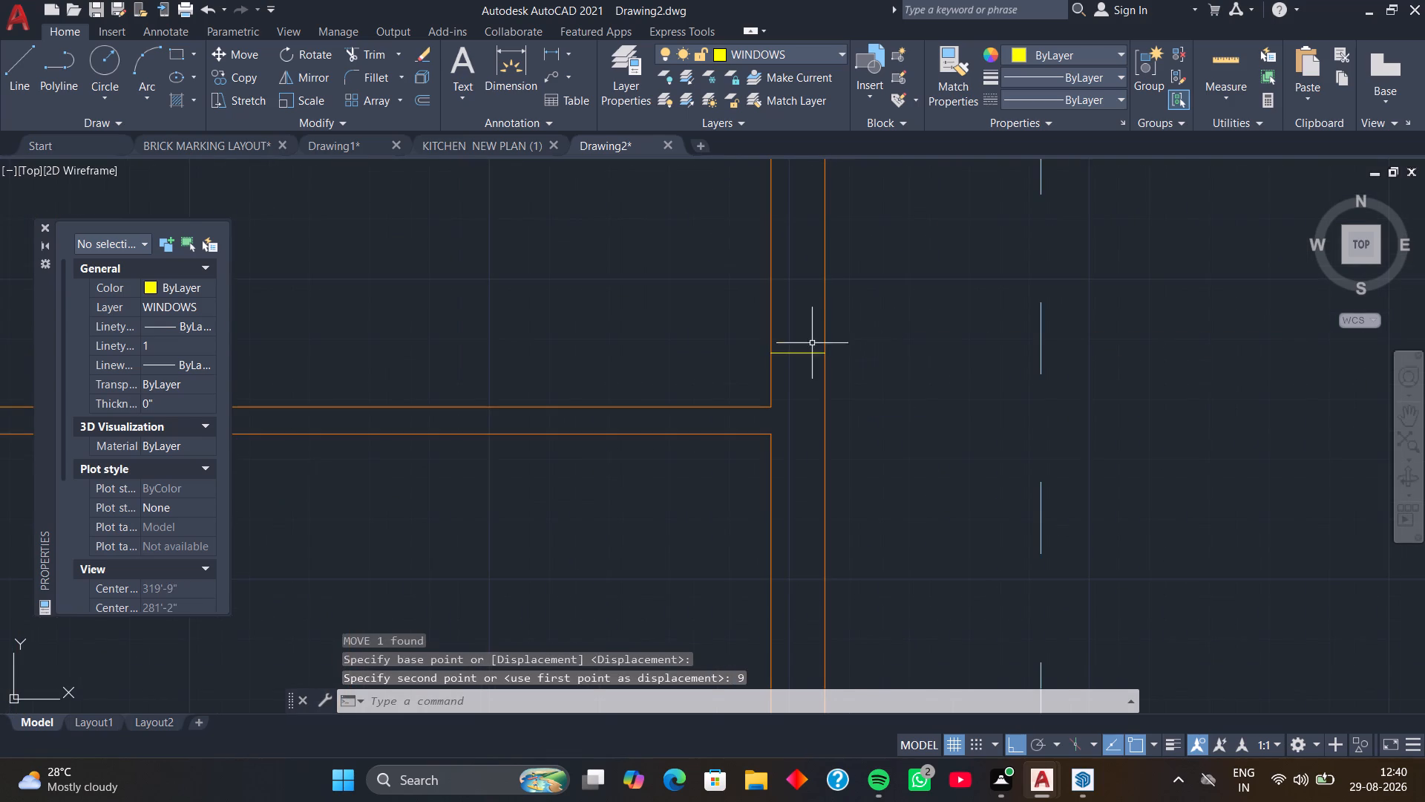
left_click(809, 352)
key("c")
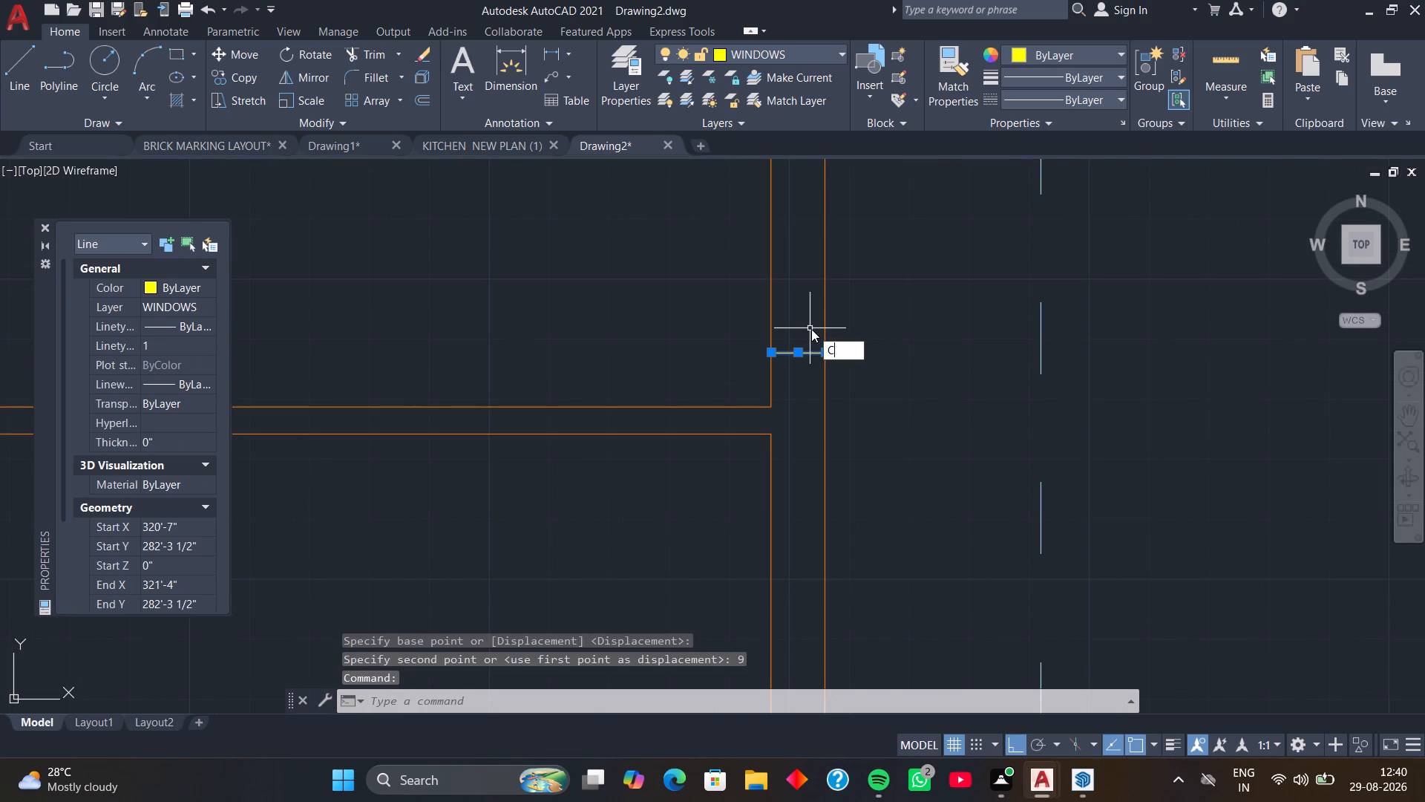
type("O")
key("space")
left_click(825, 352)
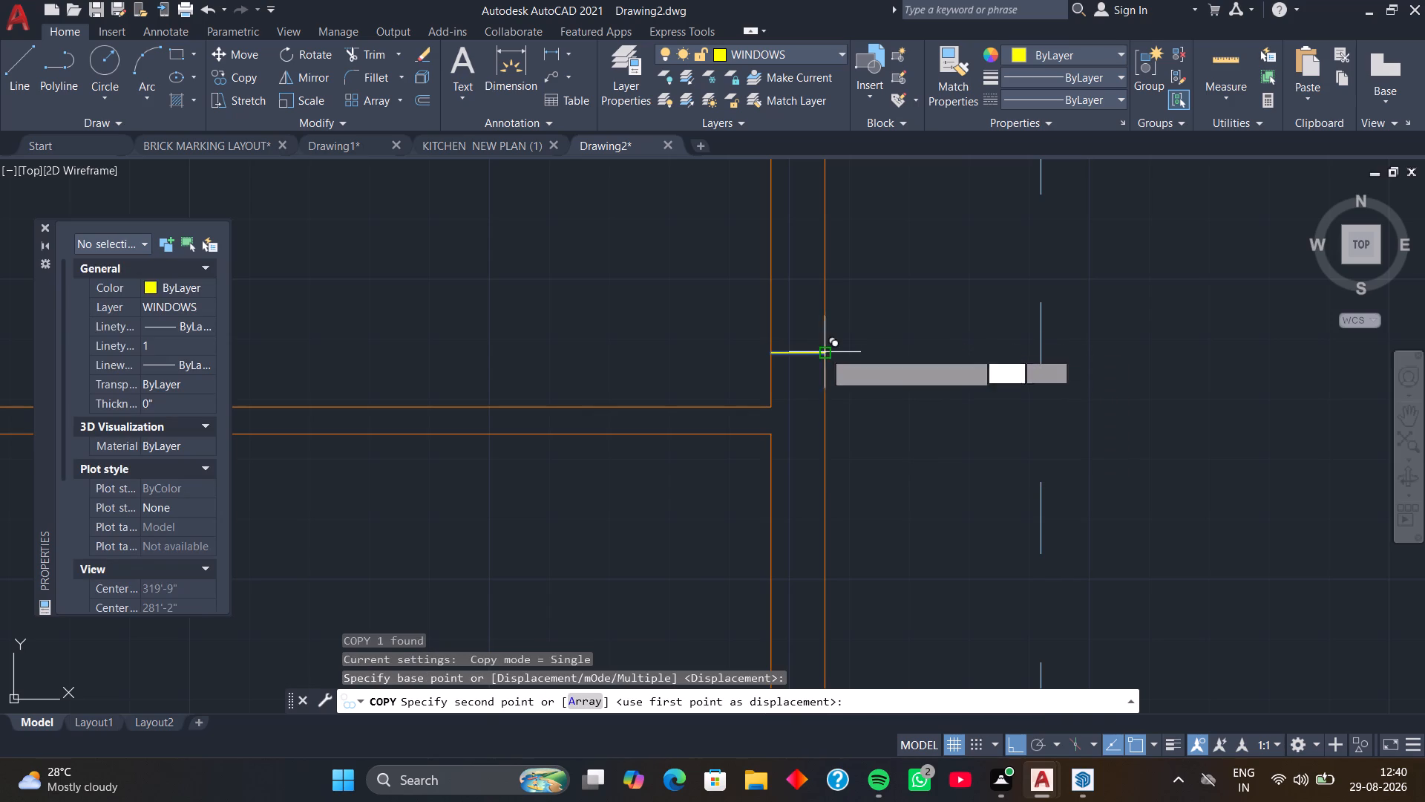
type("4'")
key("Return")
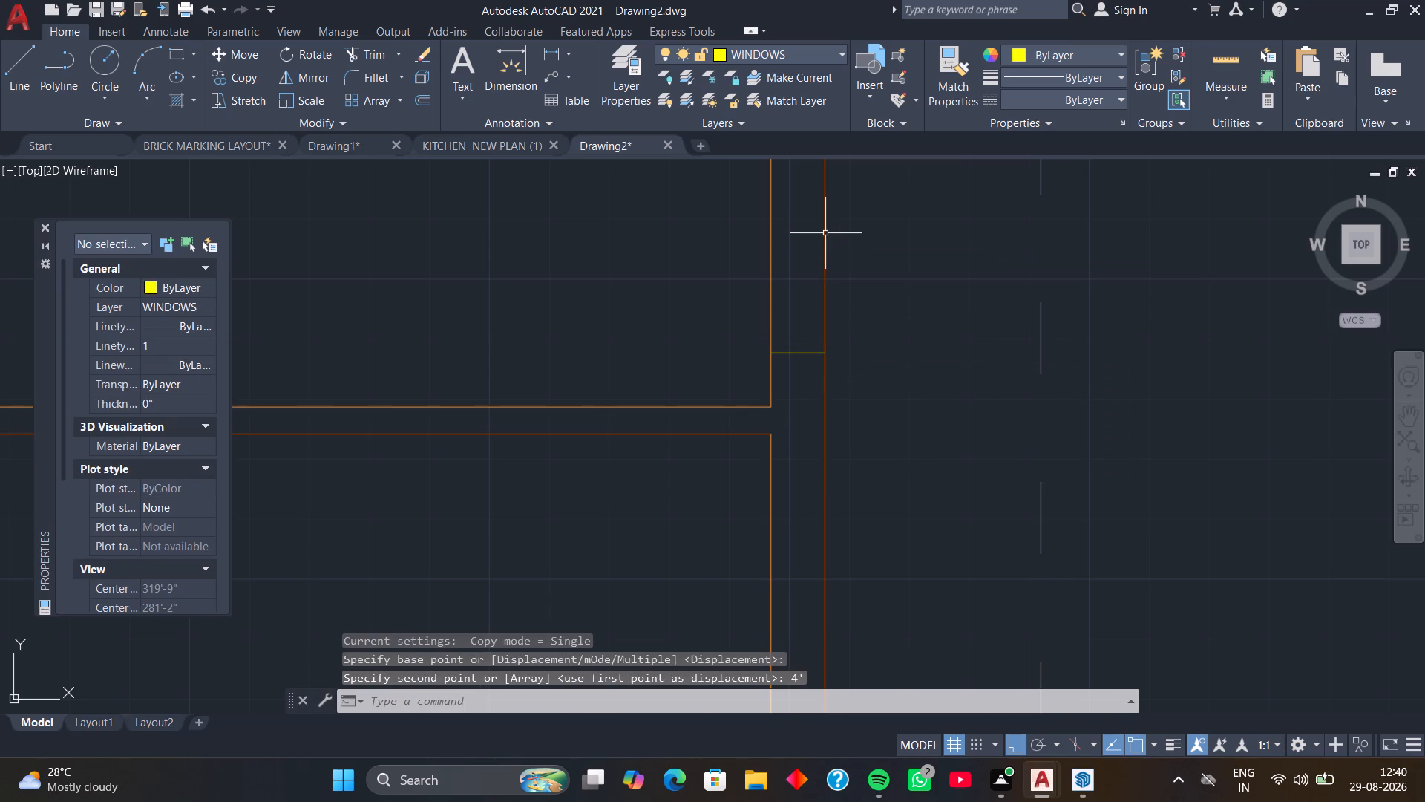
Draw a window line across the right outer wall at the large room's bottom-right inner corner.
scroll(840, 241, "down", 3)
middle_click_drag(767, 232, 822, 240)
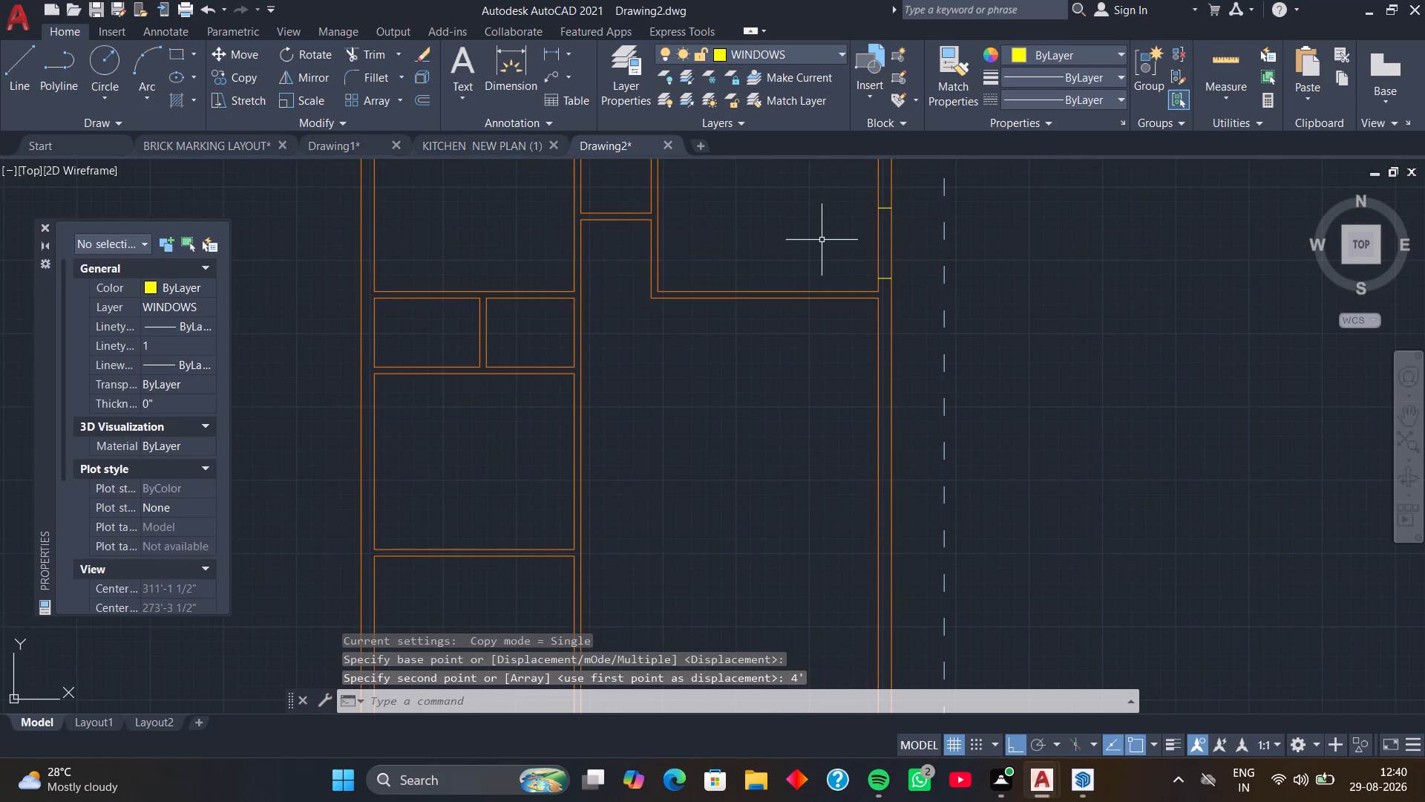
middle_click_drag(825, 265, 767, 97)
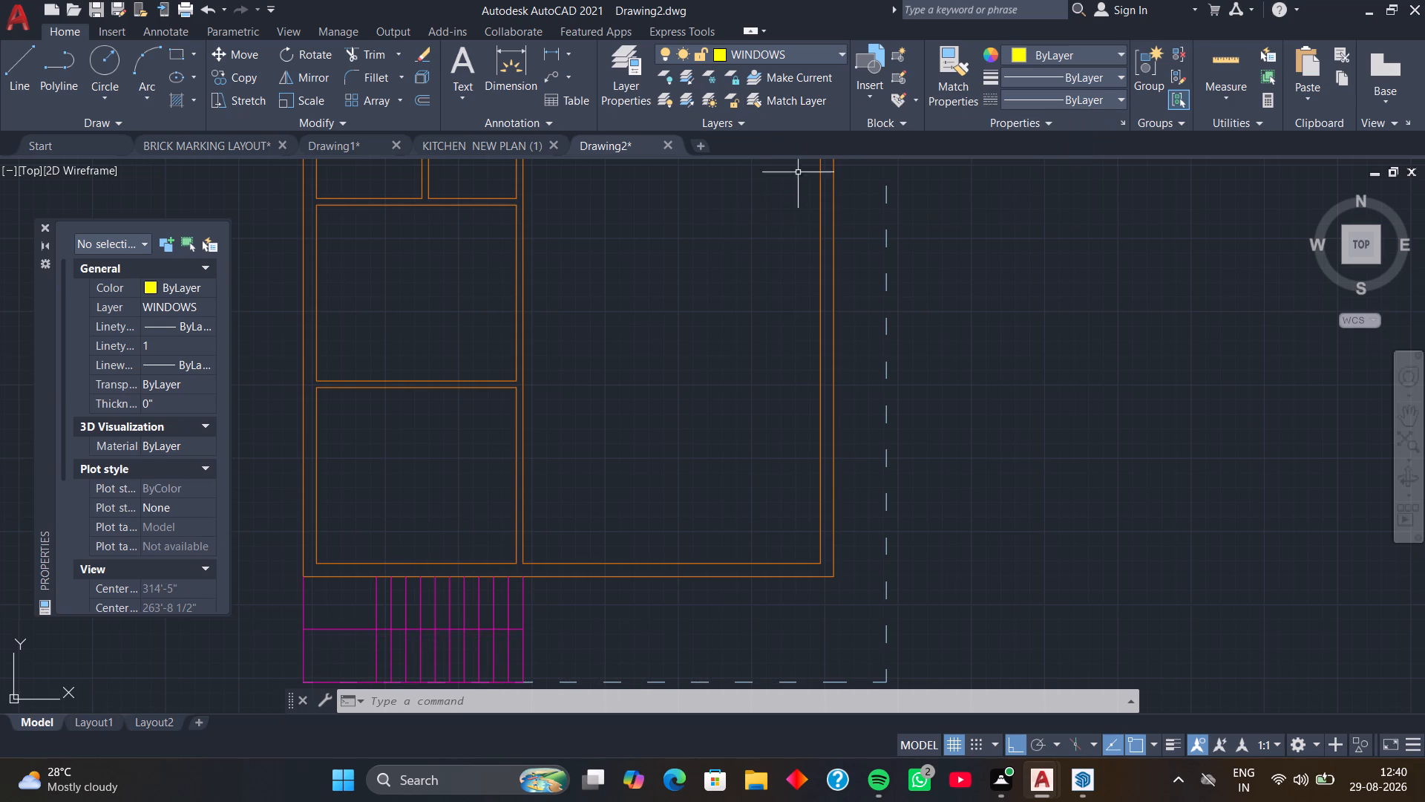
middle_click_drag(803, 232, 803, 229)
middle_click_drag(803, 229, 797, 209)
middle_click_drag(803, 400, 799, 236)
middle_click_drag(793, 308, 783, 232)
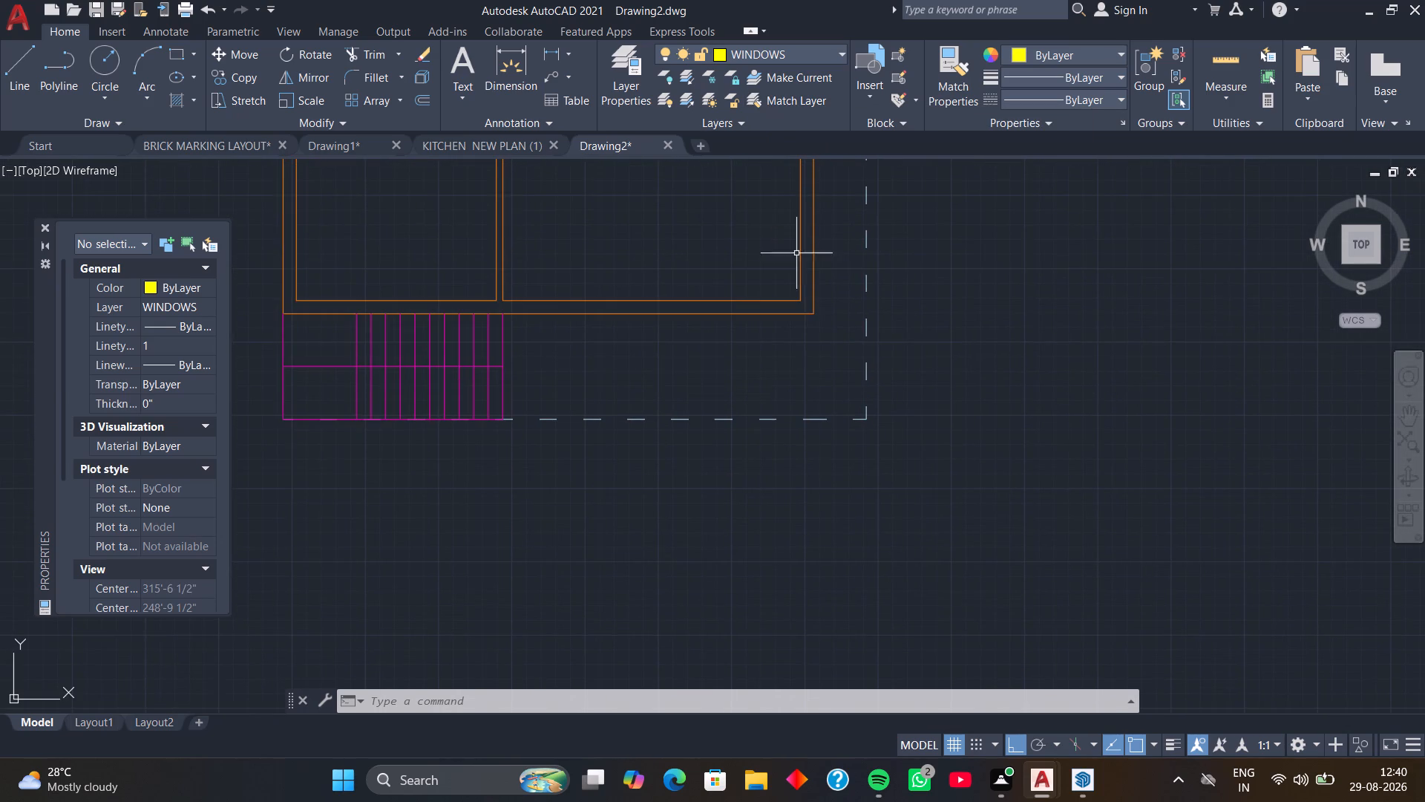
scroll(805, 320, "up", 3)
middle_click_drag(793, 304, 809, 402)
key("l")
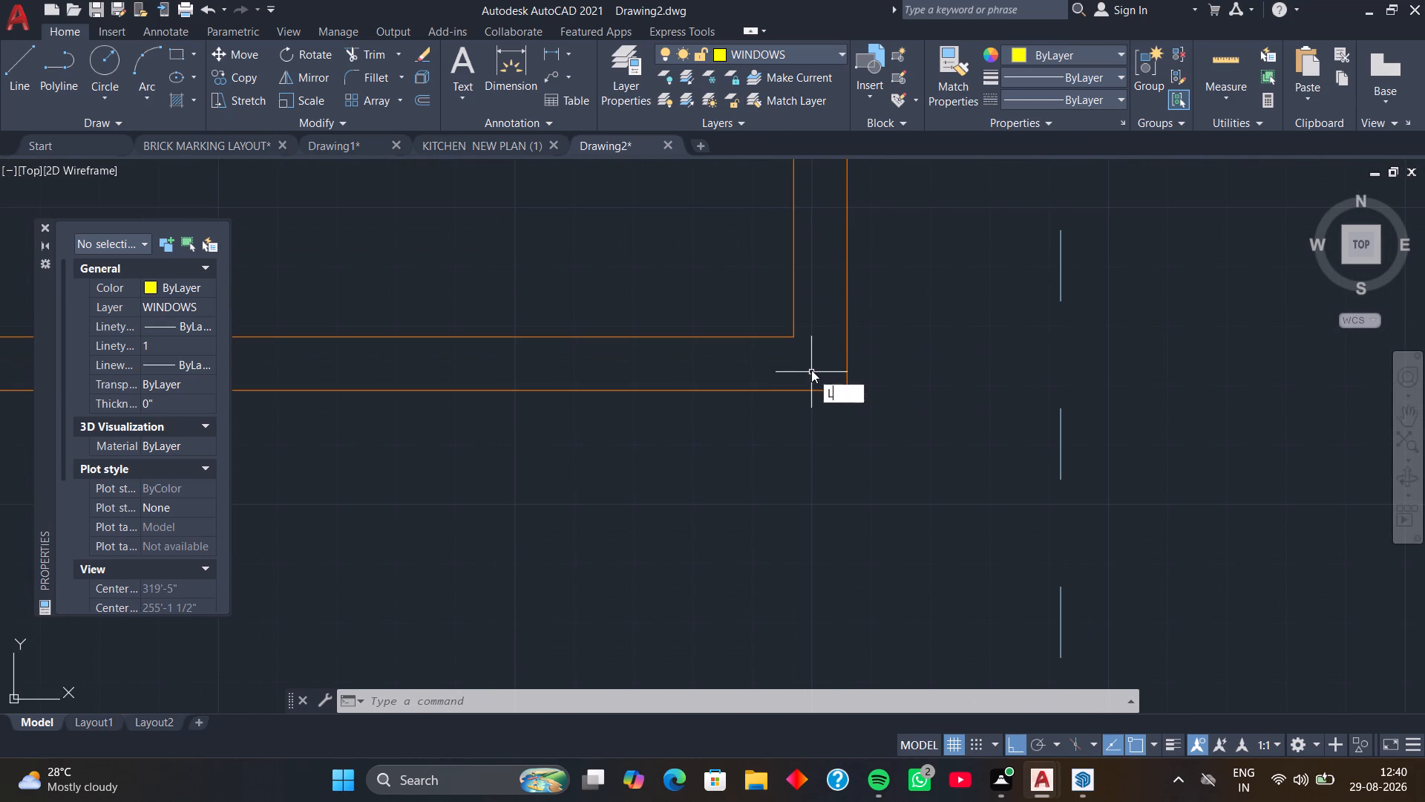
key("space")
left_click(794, 338)
left_click(848, 338)
key("space")
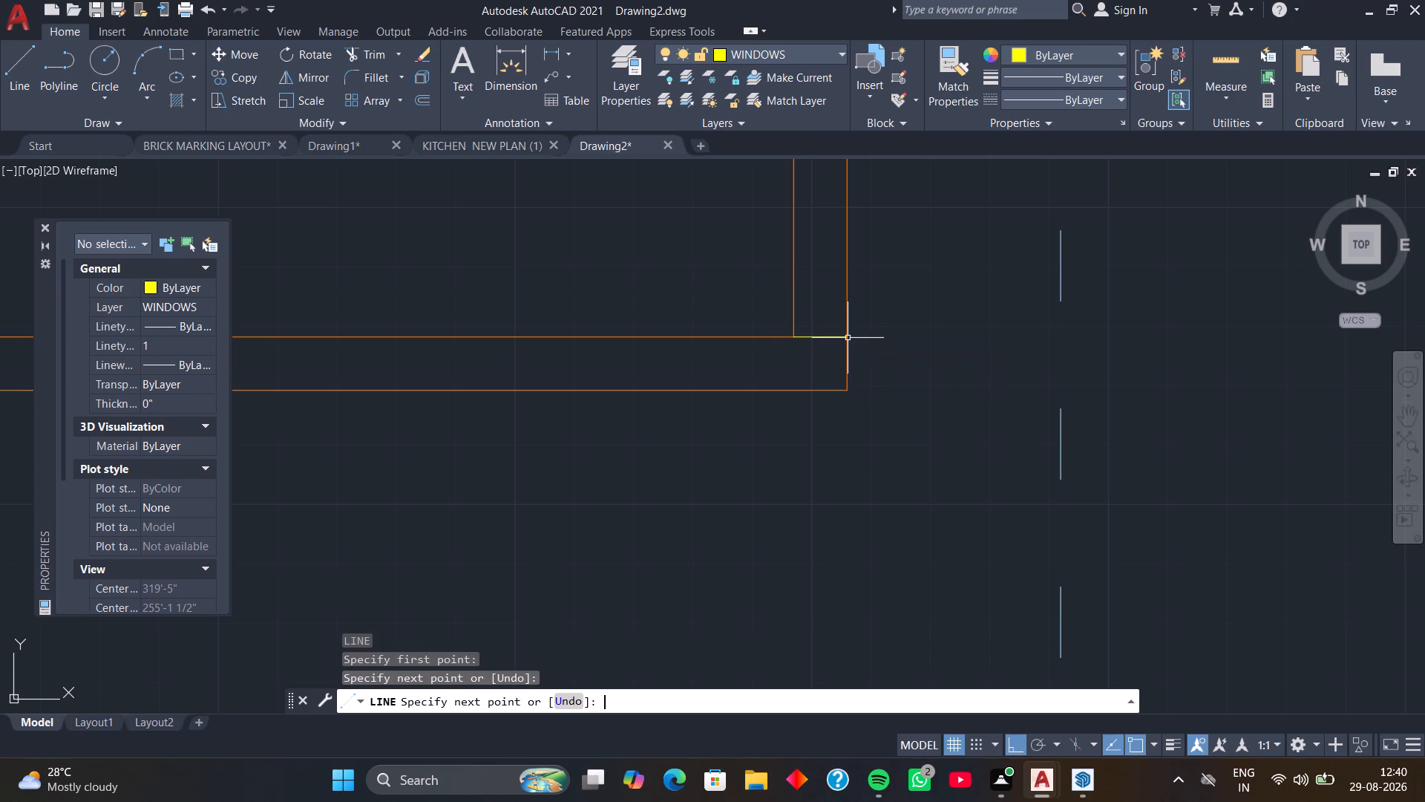
Move the large room's window line 9" upward along the right outer wall.
left_click(834, 336)
key("m")
key("space")
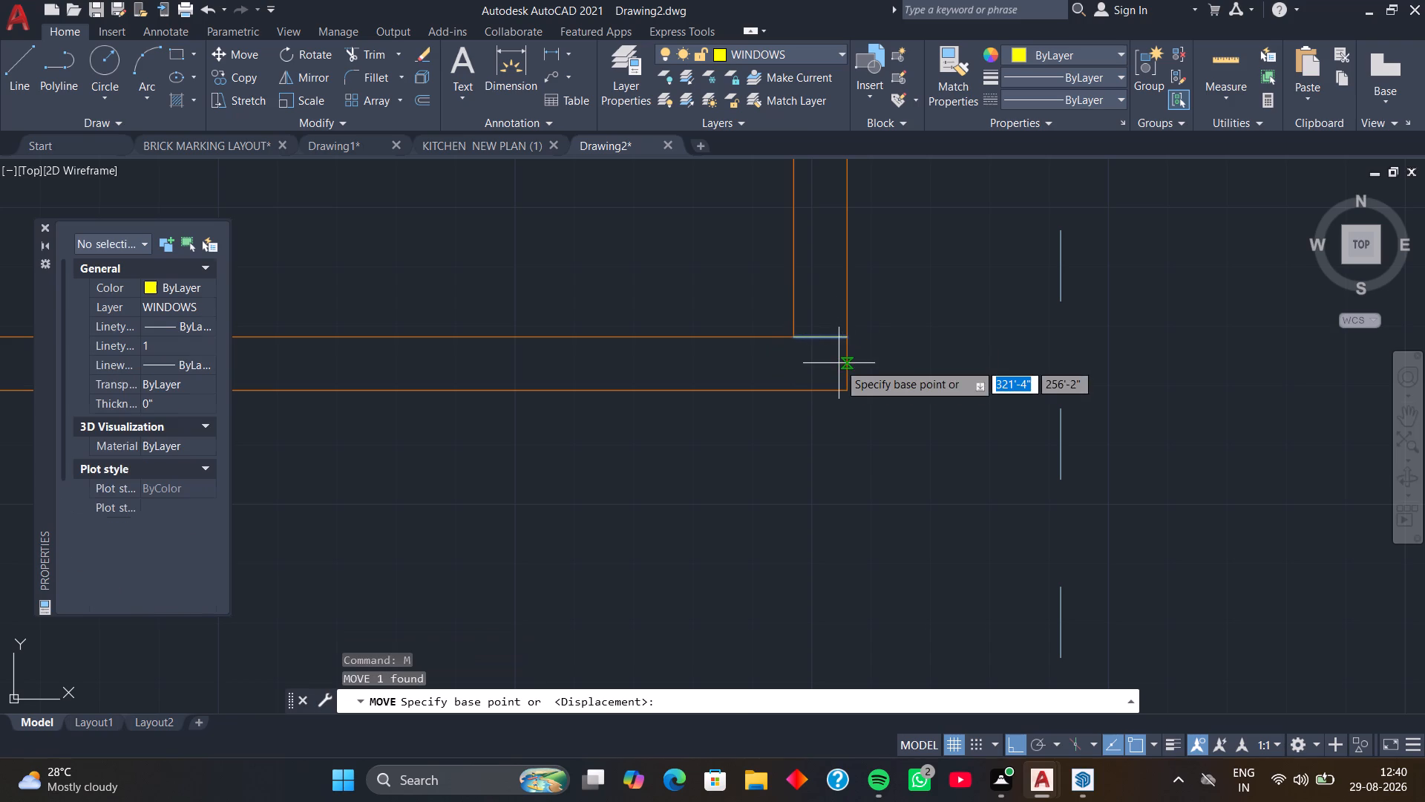
left_click(844, 342)
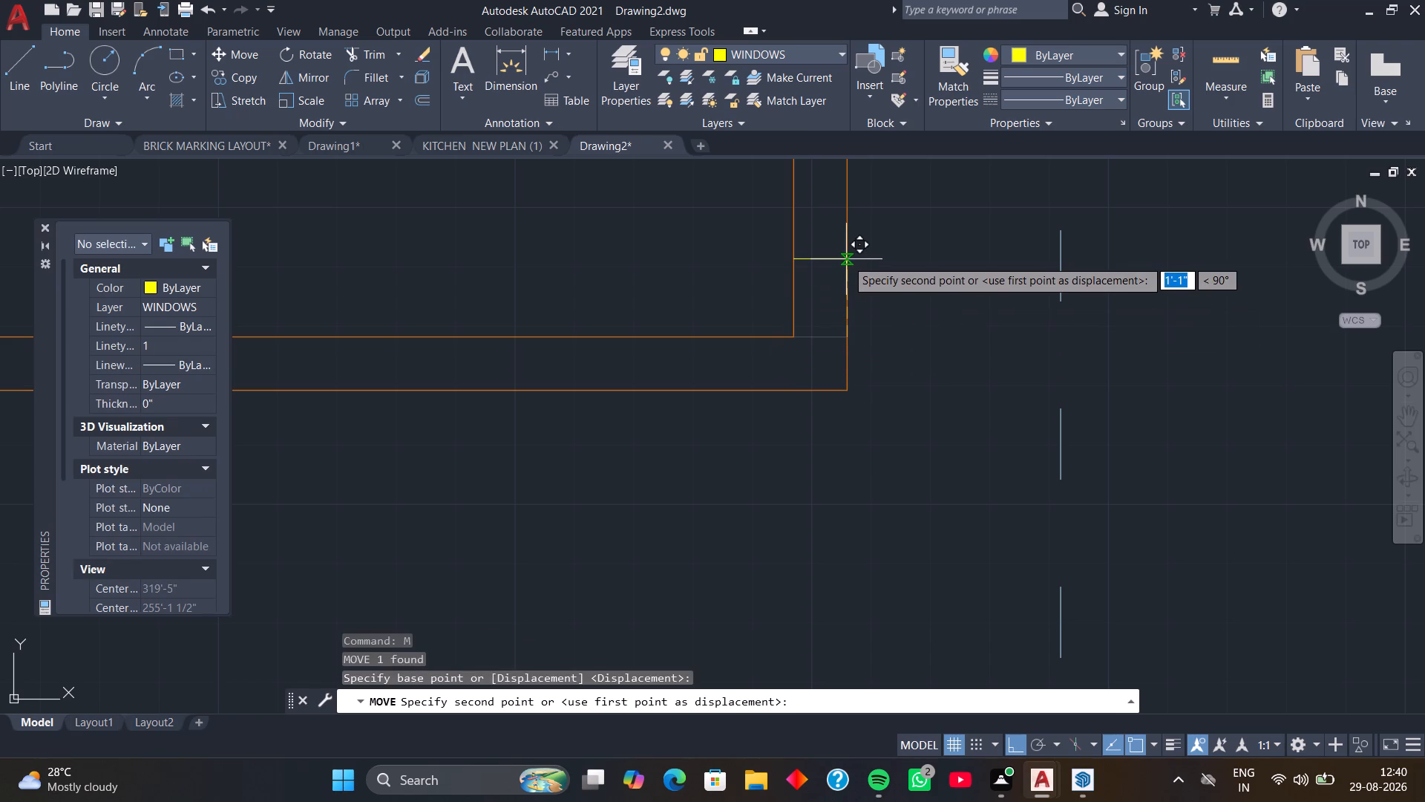
key("9")
key("Return")
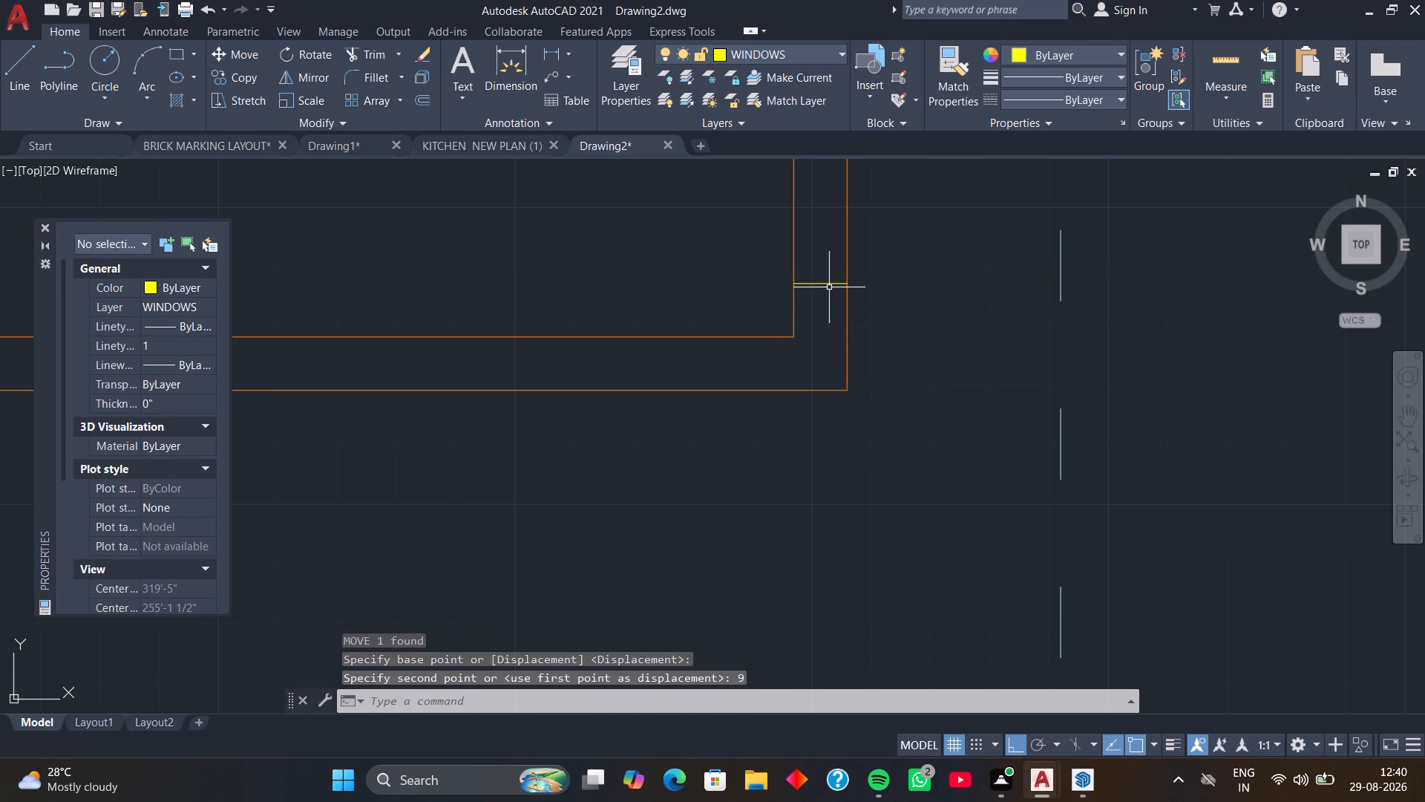
Copy the large room's window line 4' upward along the right outer wall to mark its window opening.
left_click(829, 284)
key("c")
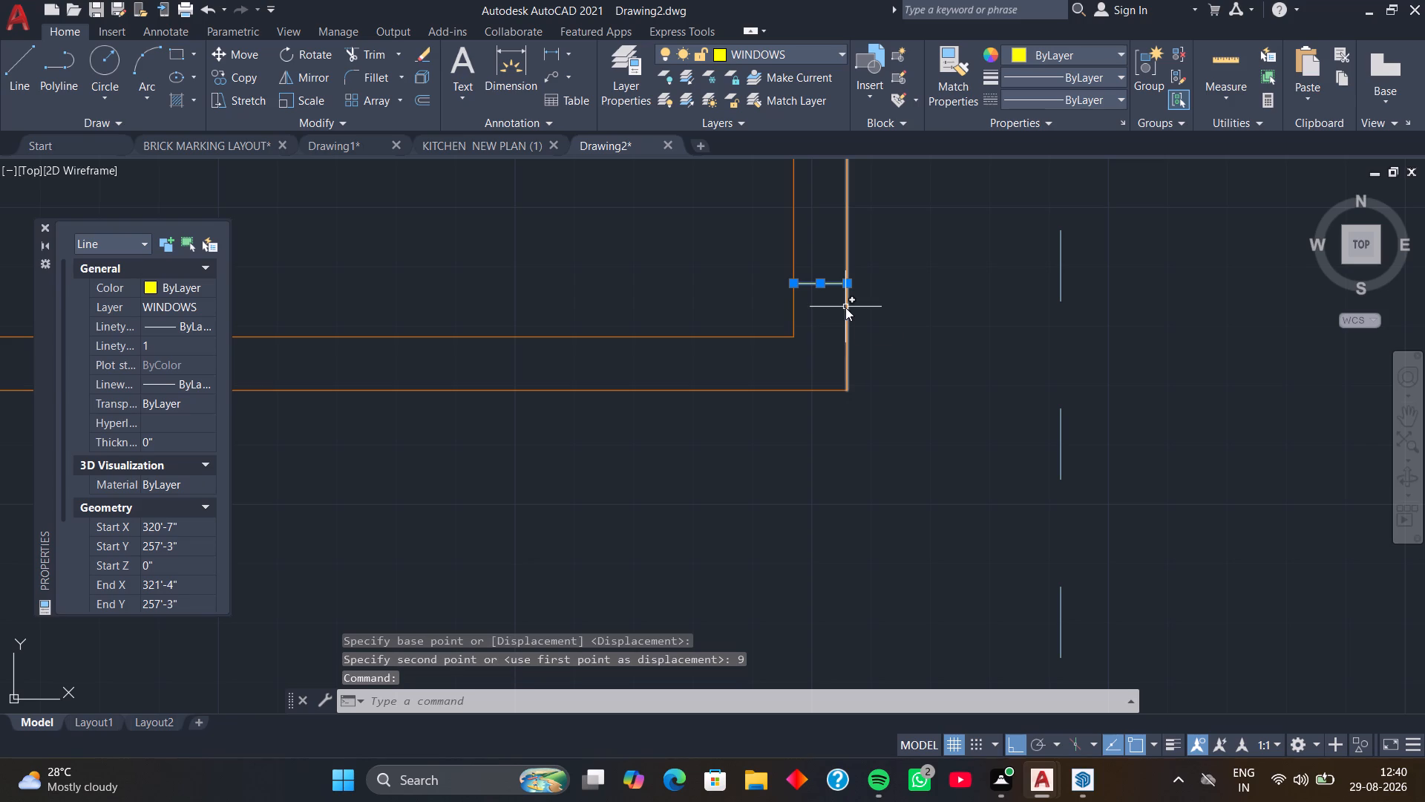
type("O")
key("space")
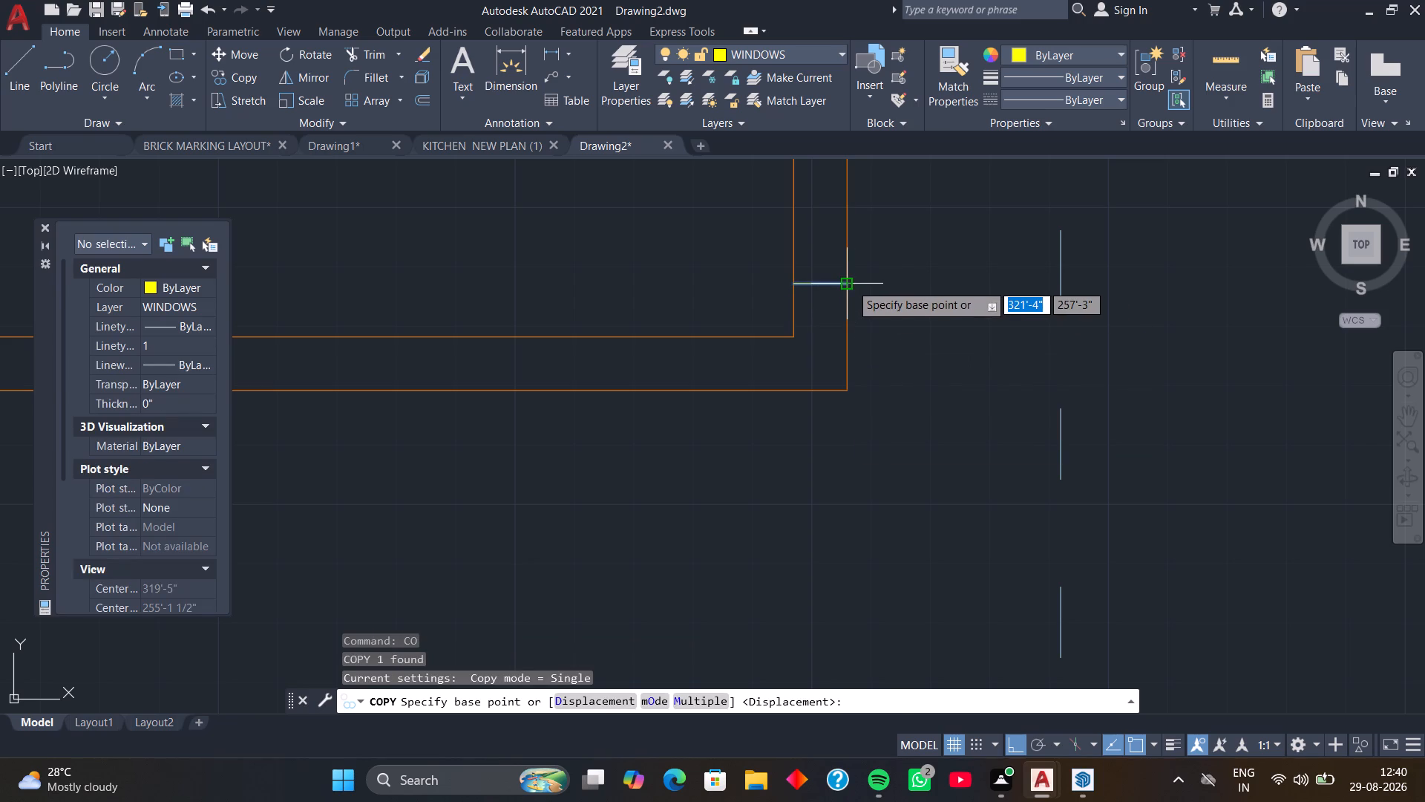
left_click(851, 284)
scroll(846, 230, "down", 2)
middle_click_drag(846, 230, 831, 382)
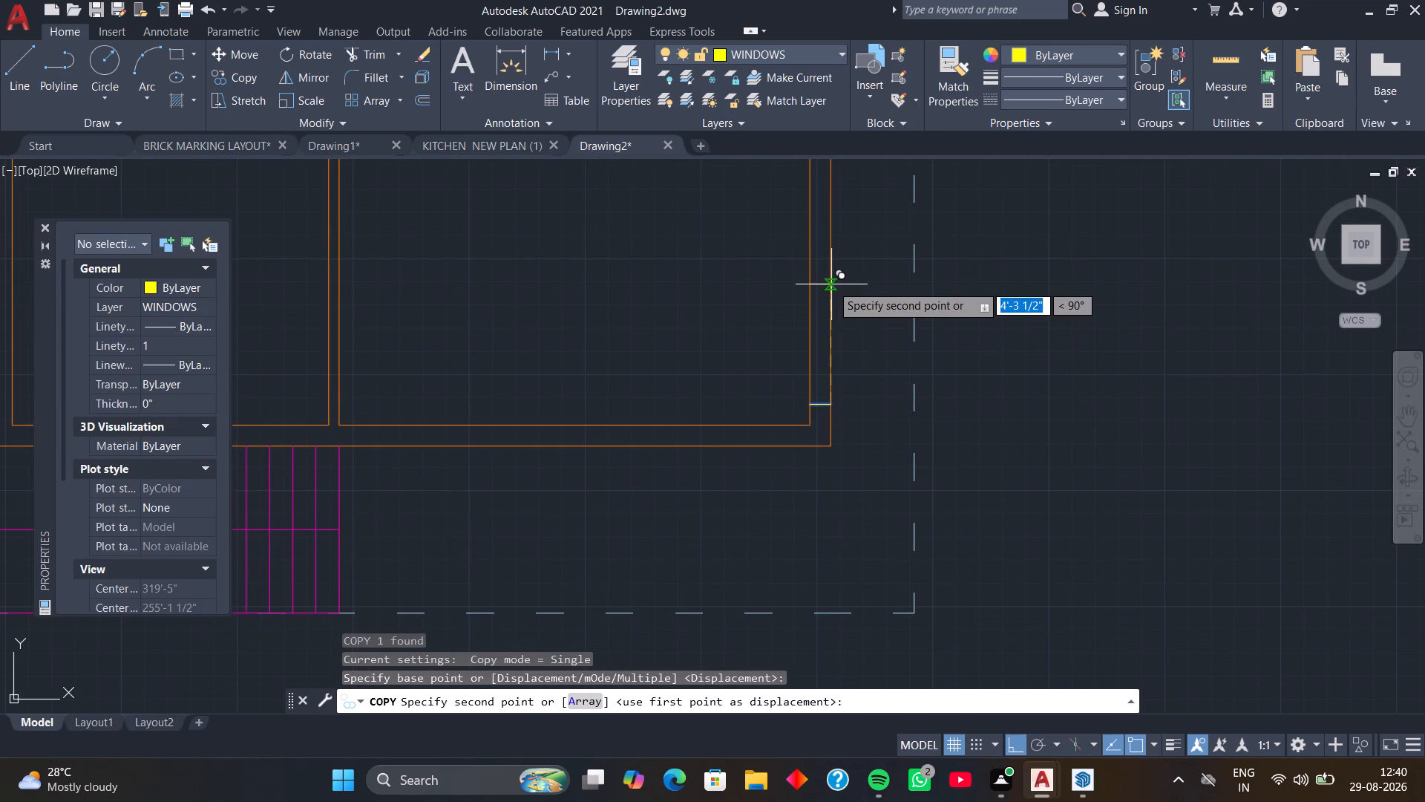
type("4'")
key("Return")
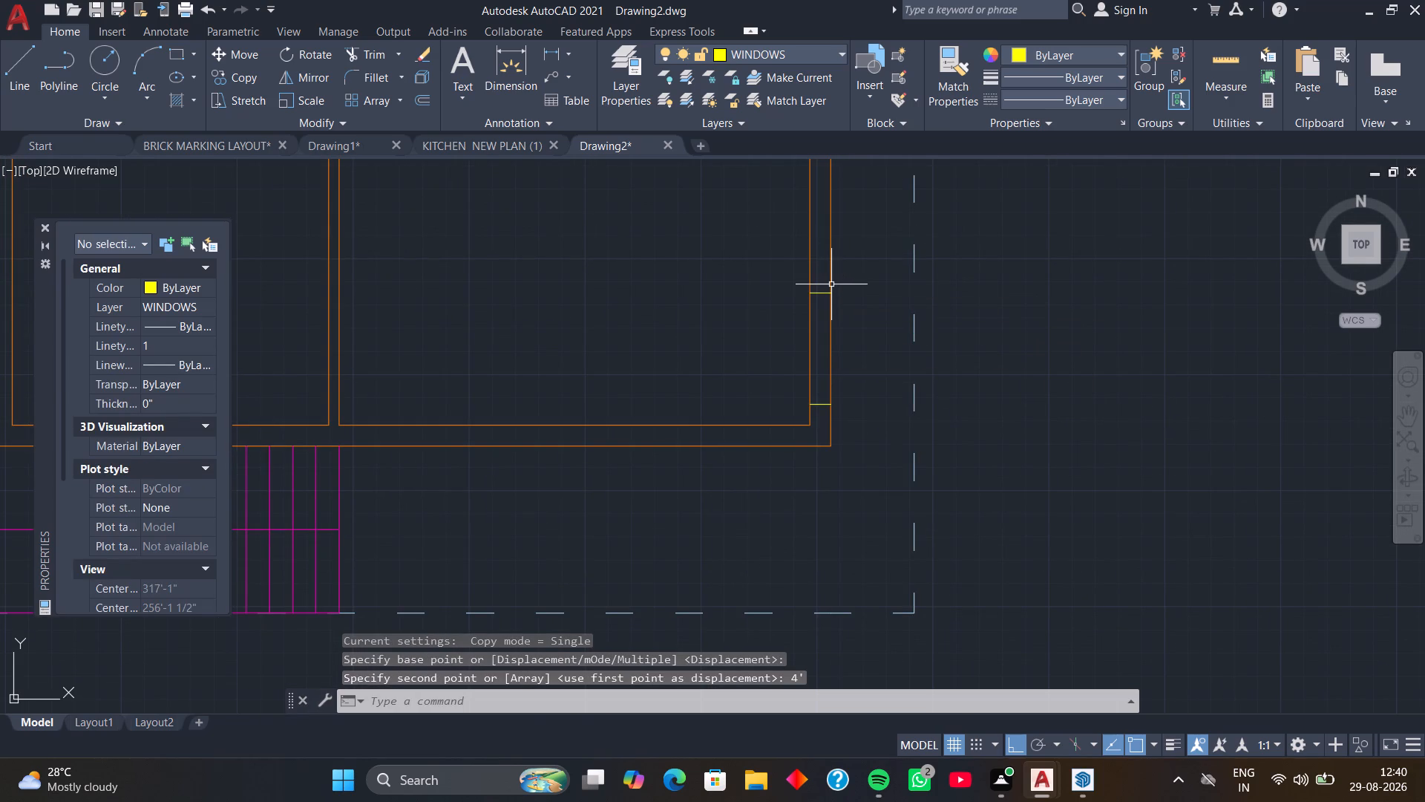
Extend the bottom-left room's upper wall line across the large room to the right outer wall's inner face.
scroll(831, 284, "down", 3)
middle_click_drag(738, 250, 815, 419)
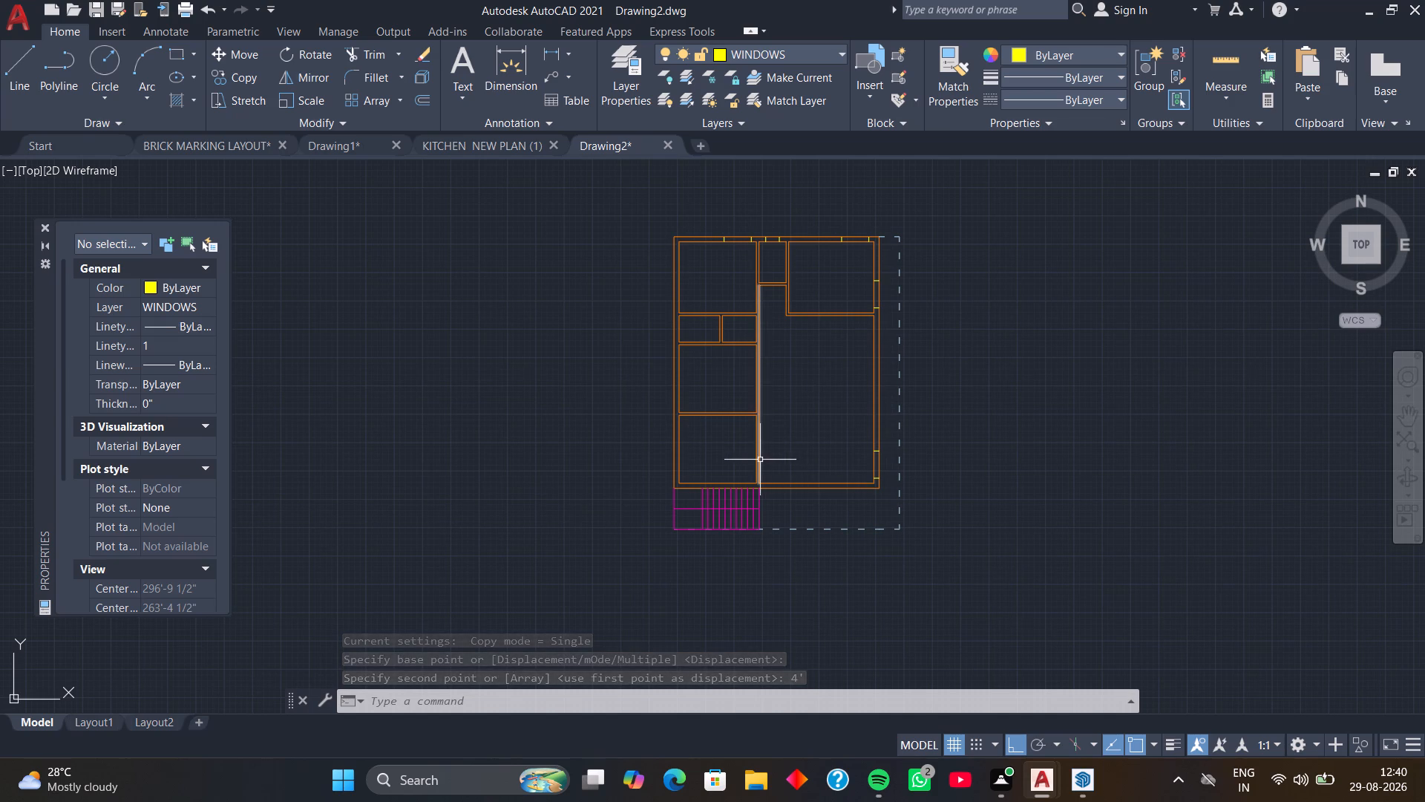
middle_click_drag(760, 460, 821, 447)
scroll(820, 411, "up", 3)
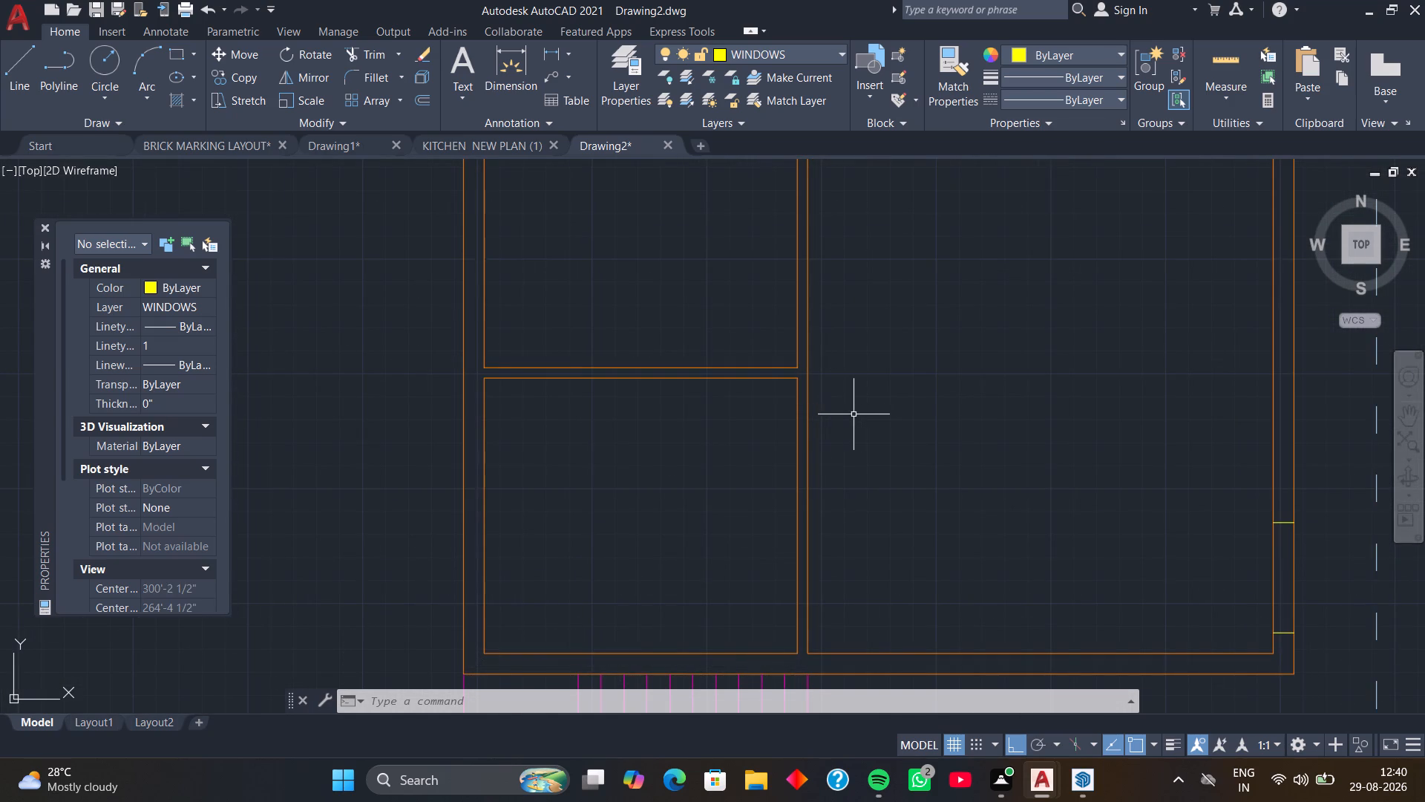
type("EX")
key("space")
left_click(759, 376)
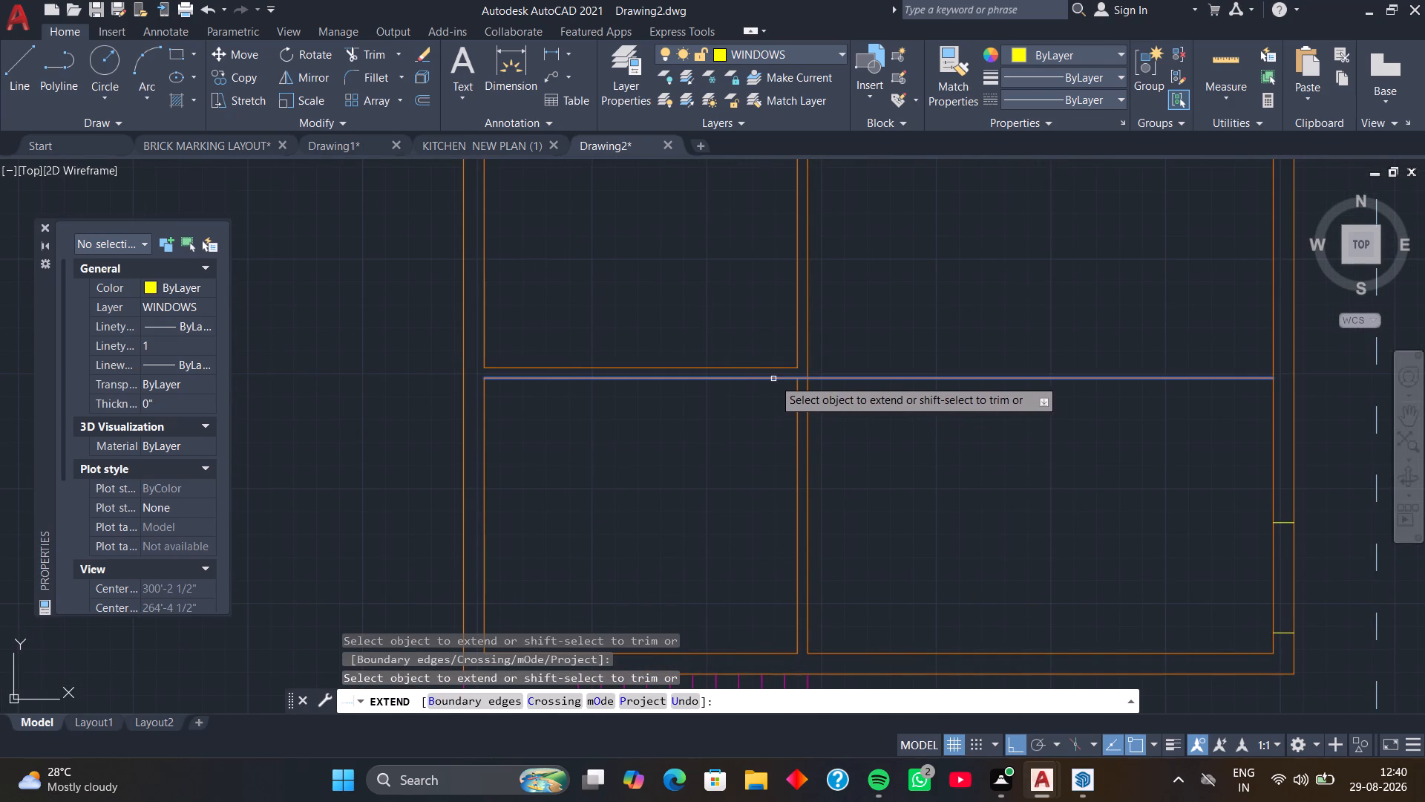
left_click(774, 379)
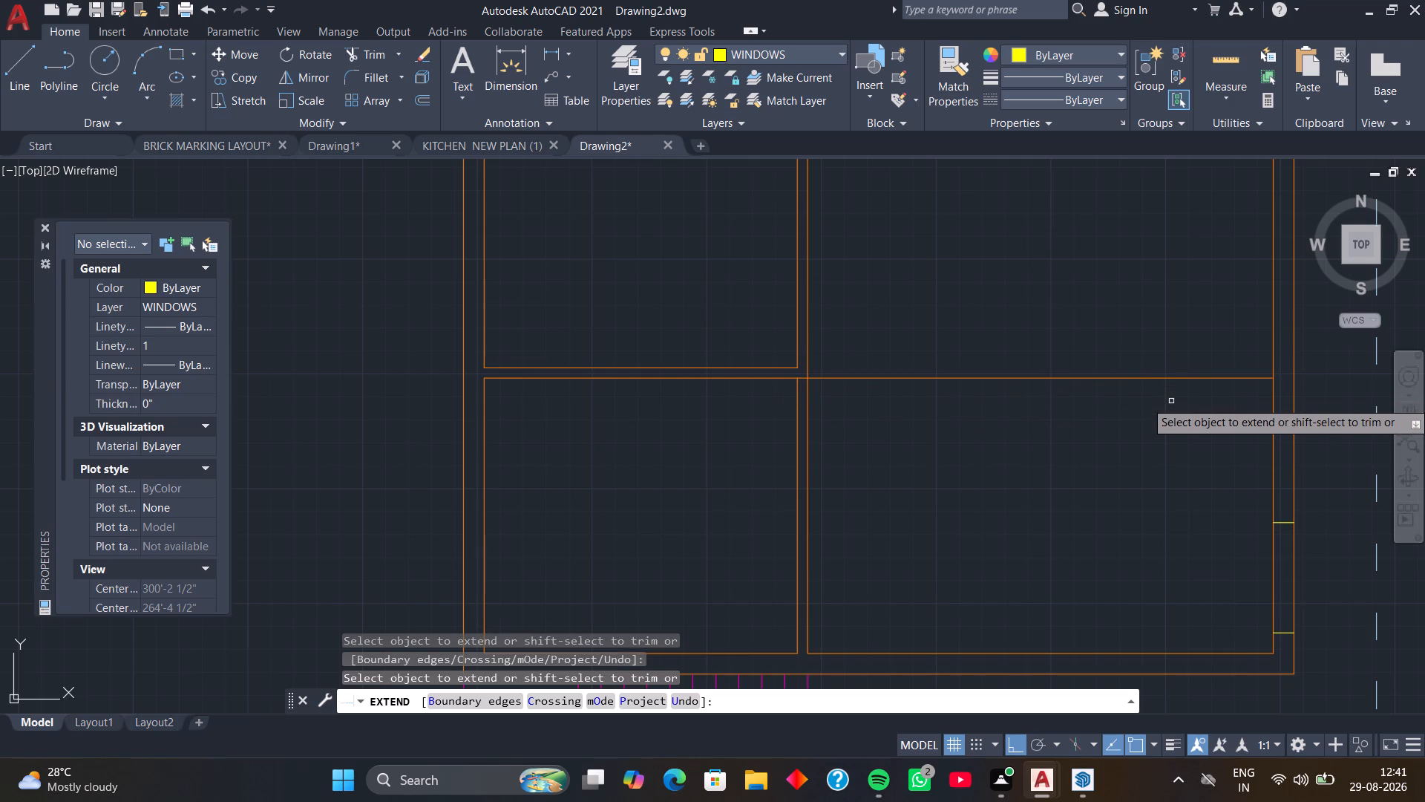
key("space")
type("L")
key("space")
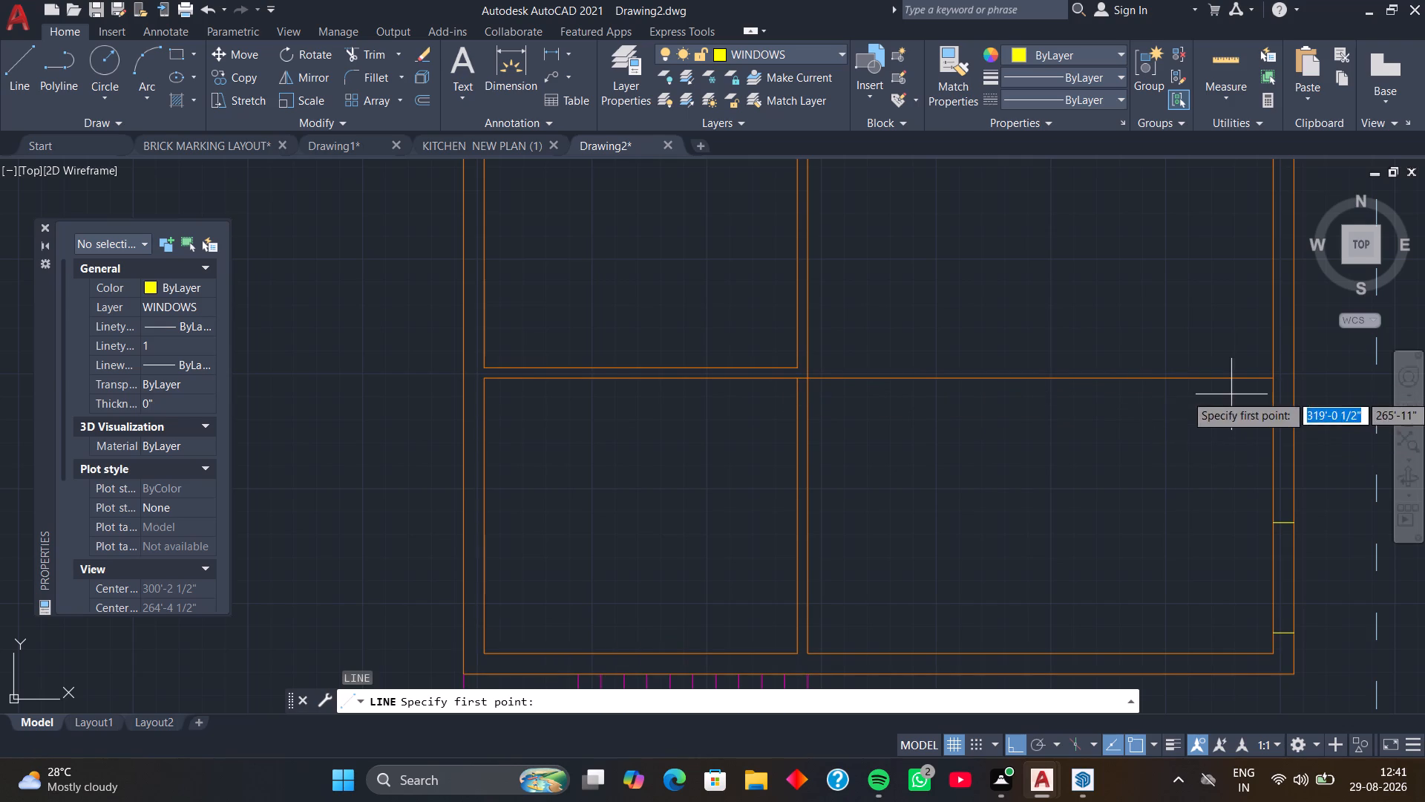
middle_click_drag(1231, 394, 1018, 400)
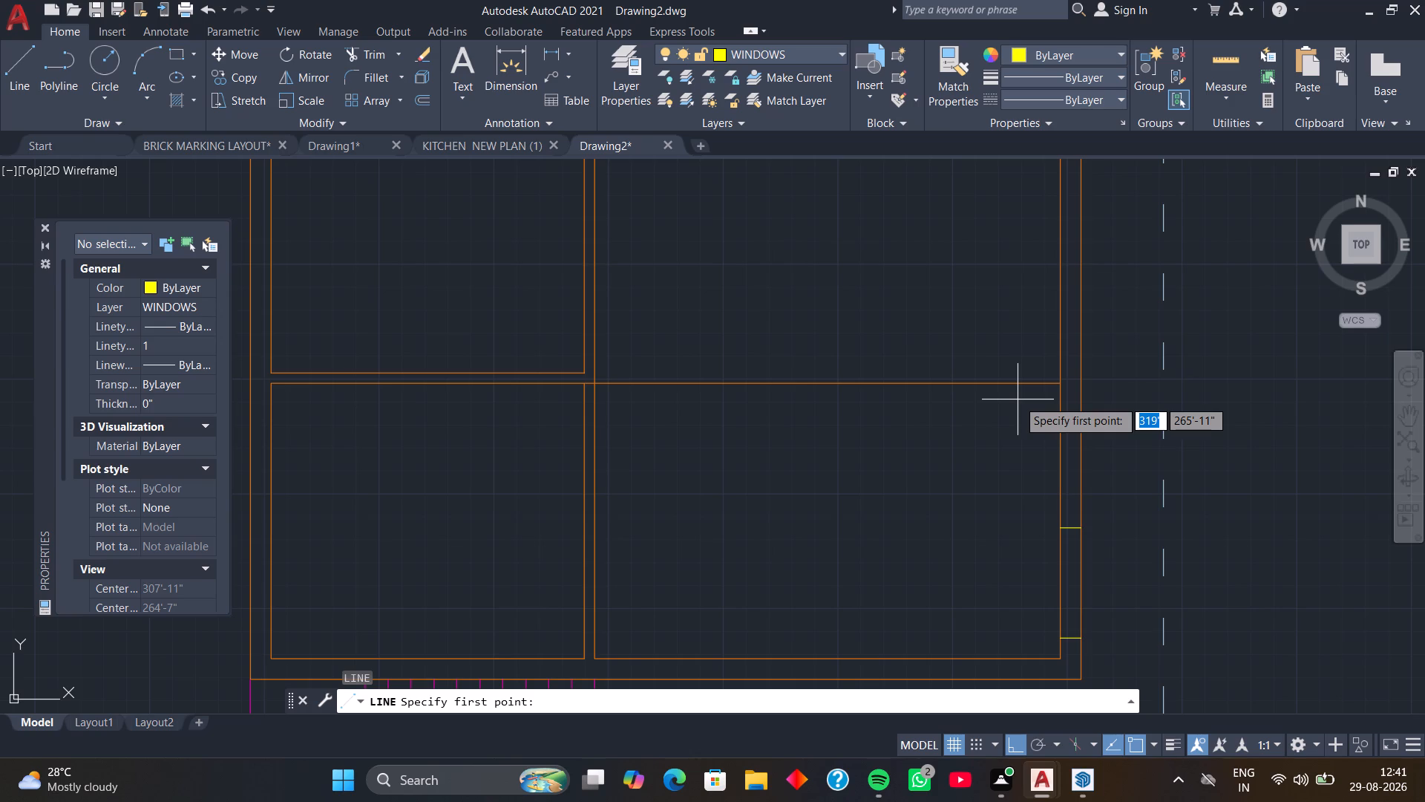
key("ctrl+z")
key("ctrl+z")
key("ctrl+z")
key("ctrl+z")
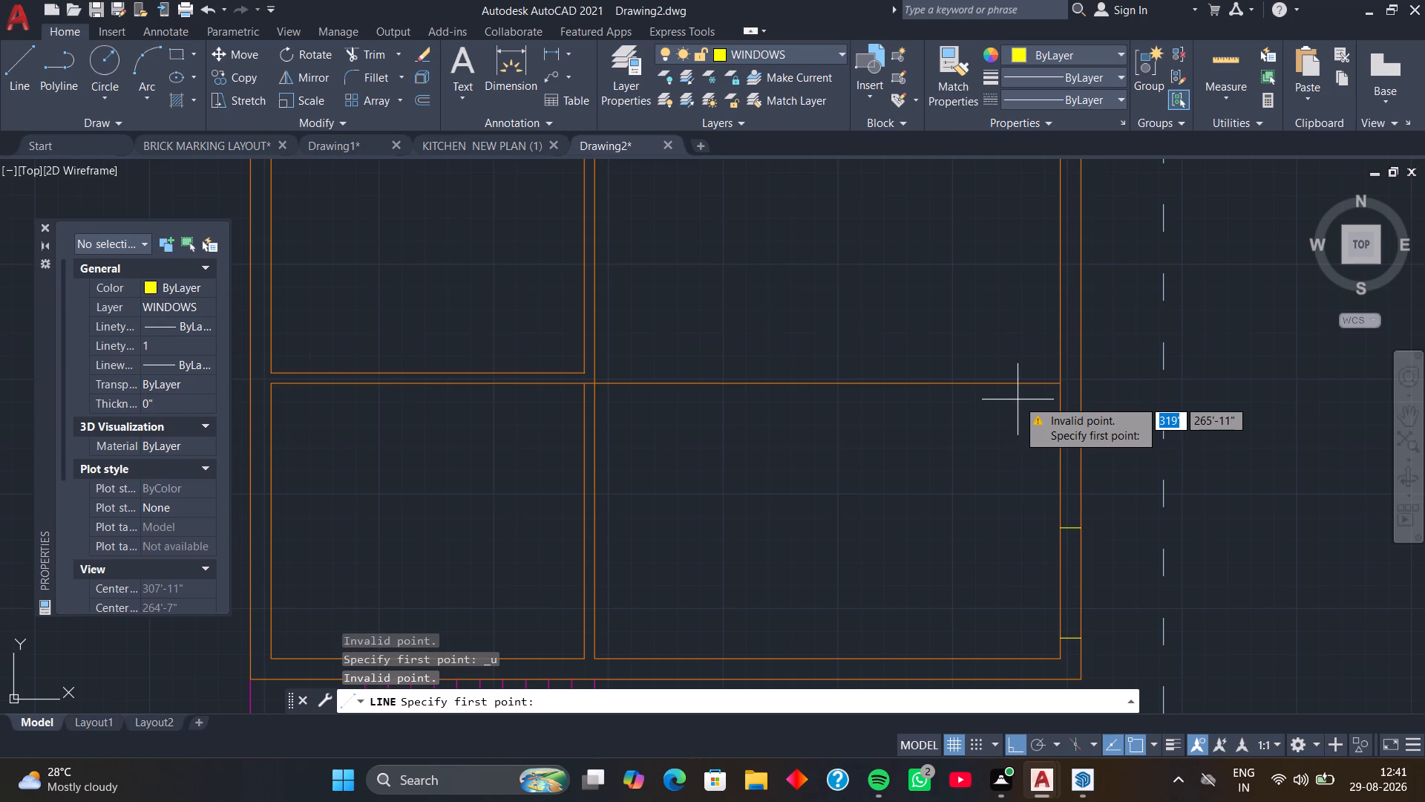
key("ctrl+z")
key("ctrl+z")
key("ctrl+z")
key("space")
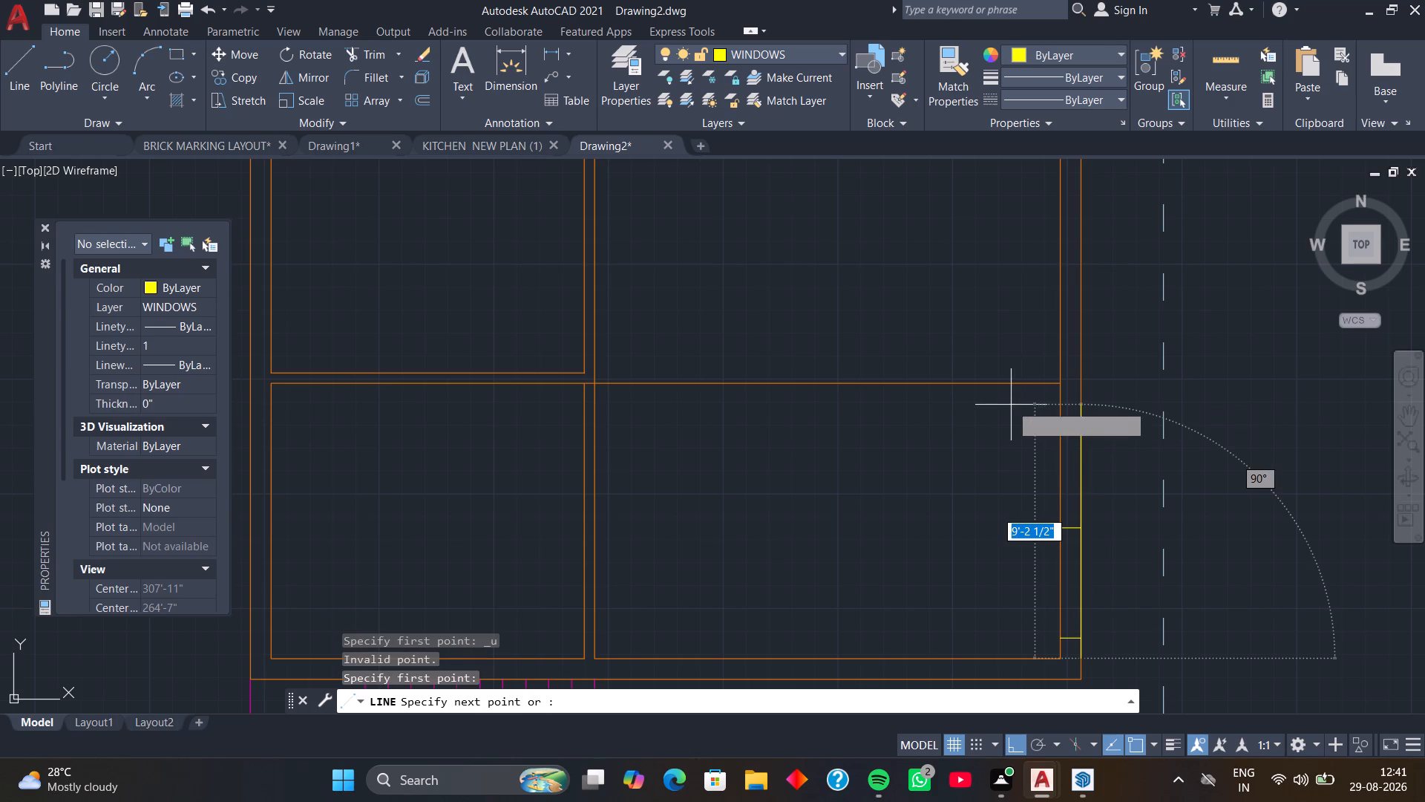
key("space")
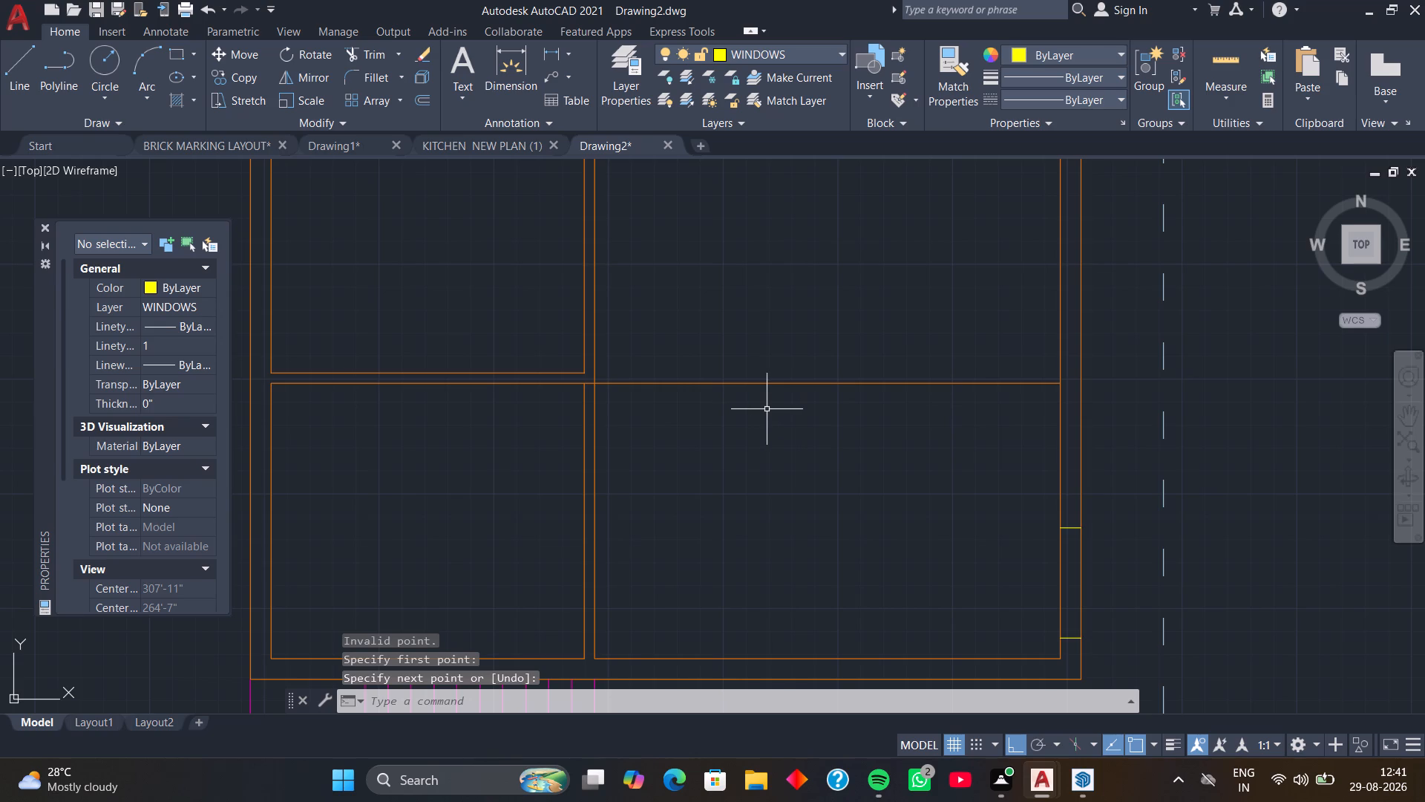
Trim the bottom-left room's upper wall line out of the large room and the partition, back to the room's inner corner.
type("TR")
key("space")
left_click_drag(790, 374, 790, 401)
middle_click_drag(708, 361, 812, 359)
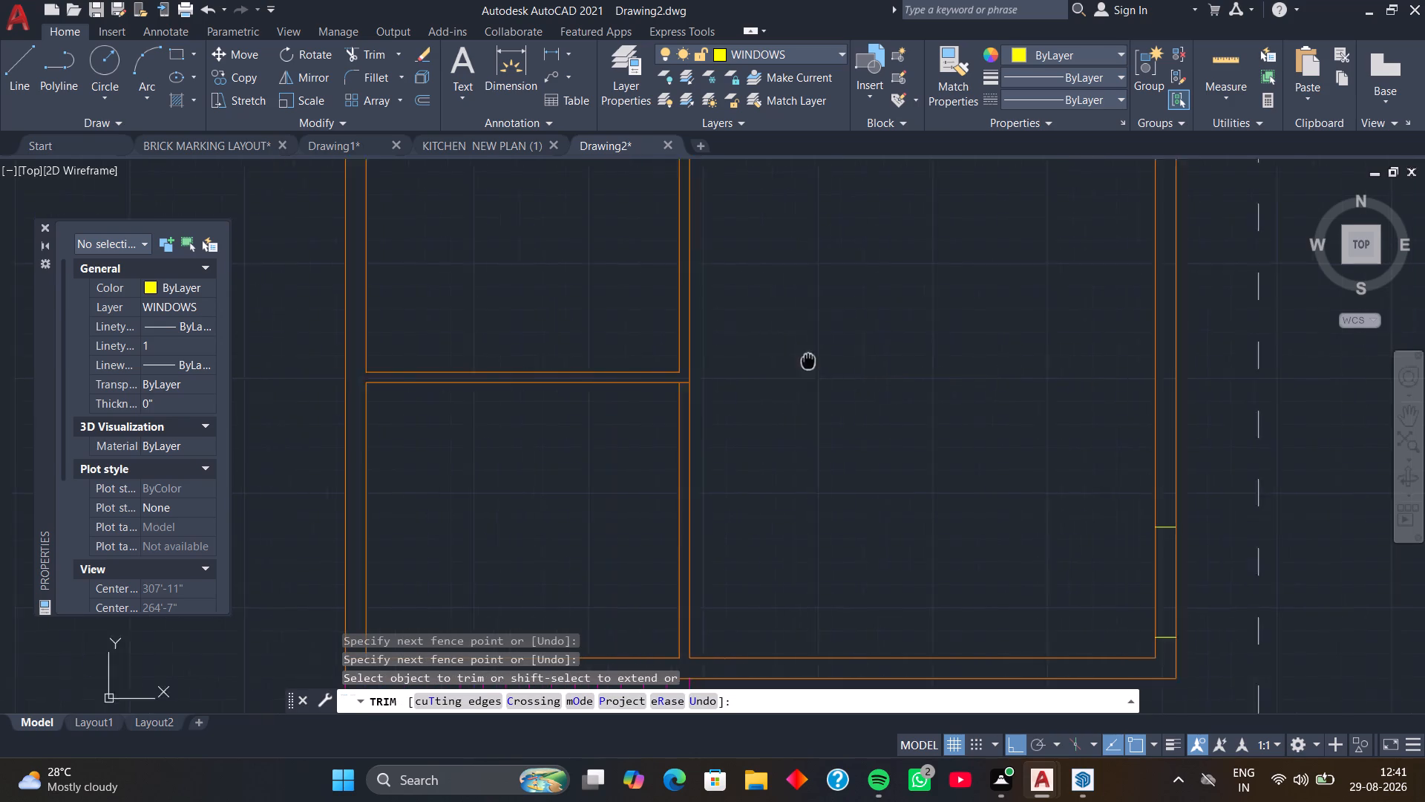
middle_click_drag(812, 359, 995, 333)
scroll(882, 370, "up", 3)
left_click(851, 312)
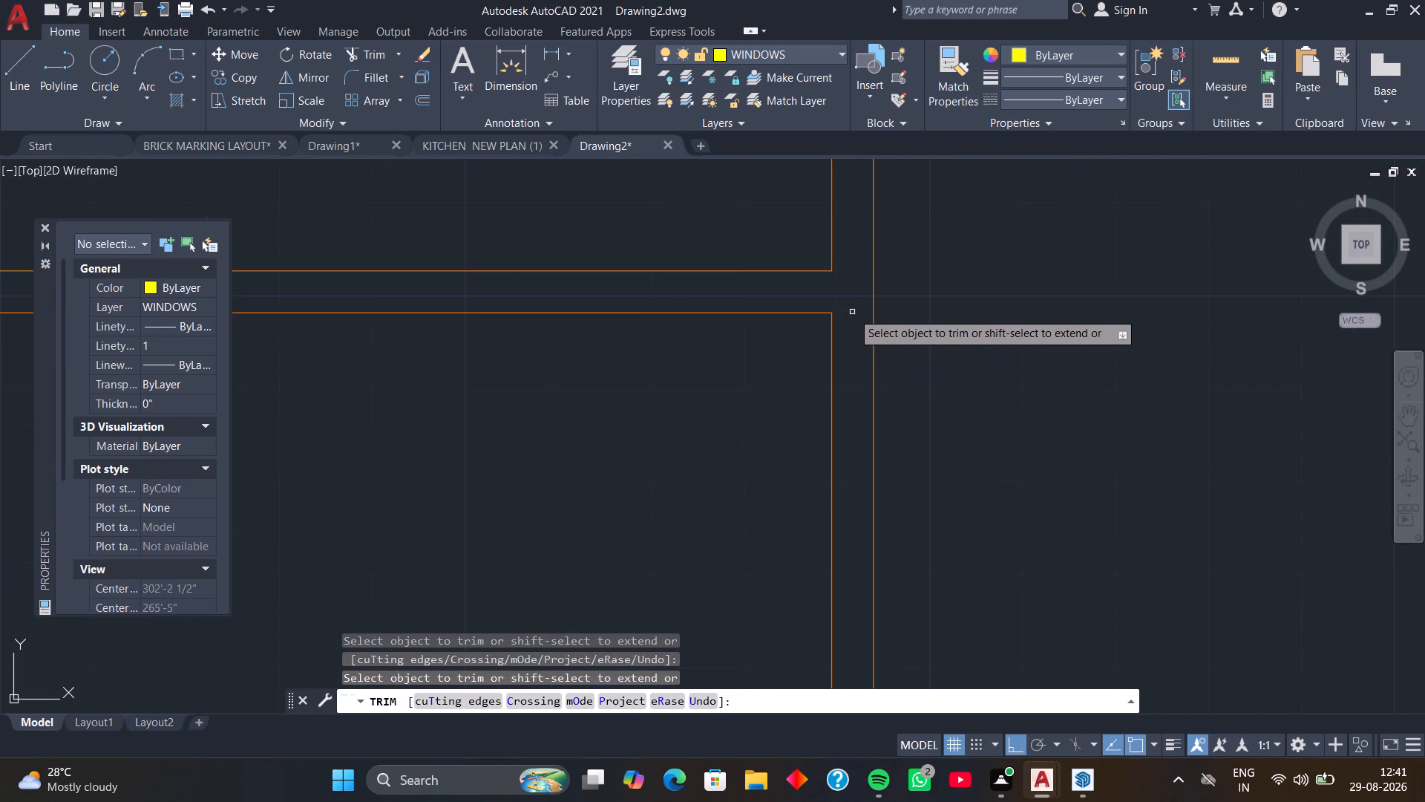
key("space")
Draw a line across the partition beside the large room at the upper-left room's bottom-right inner corner.
scroll(852, 312, "down", 1)
middle_click_drag(852, 312, 848, 373)
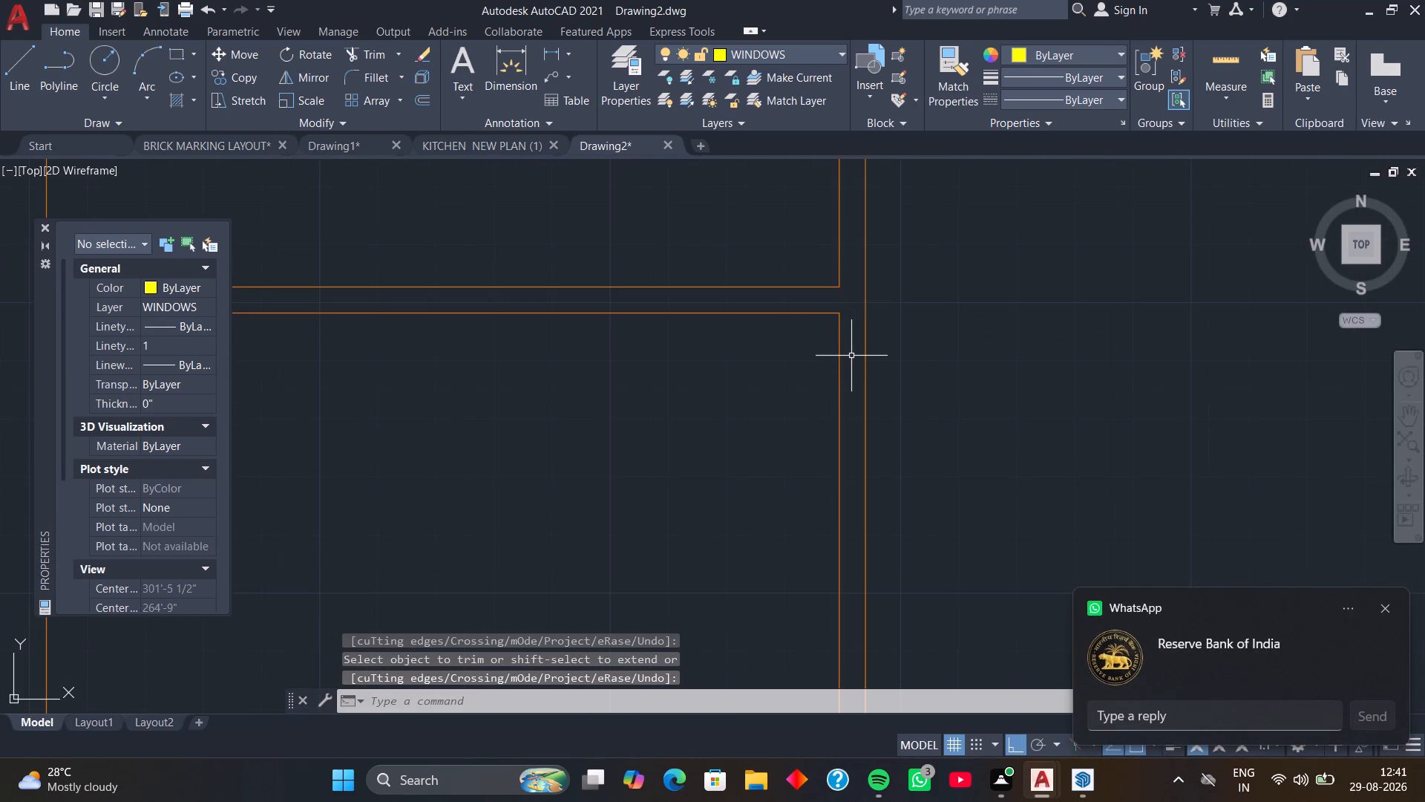
scroll(851, 355, "down", 1)
middle_click_drag(849, 342, 848, 407)
type("L")
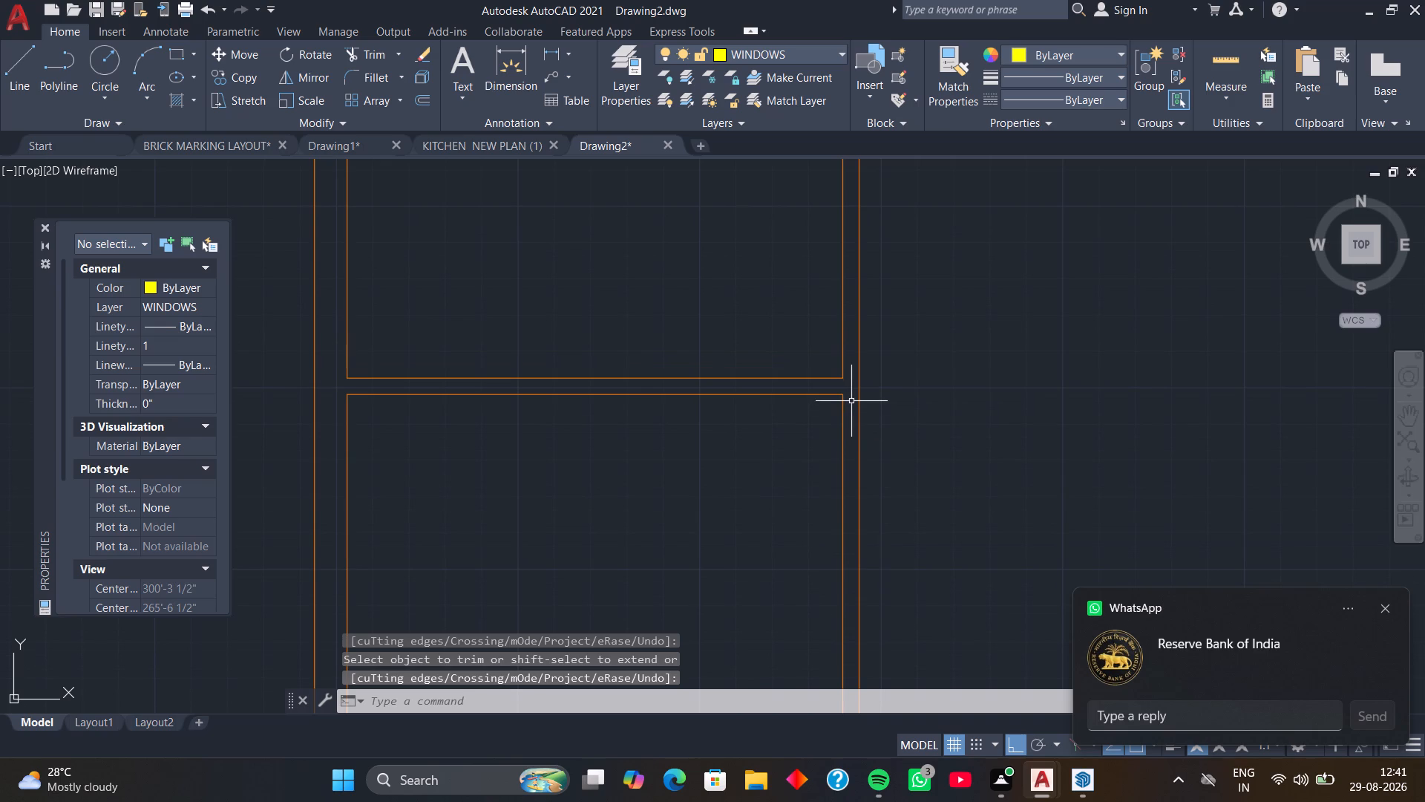
key("space")
scroll(848, 388, "up", 2)
left_click(826, 362)
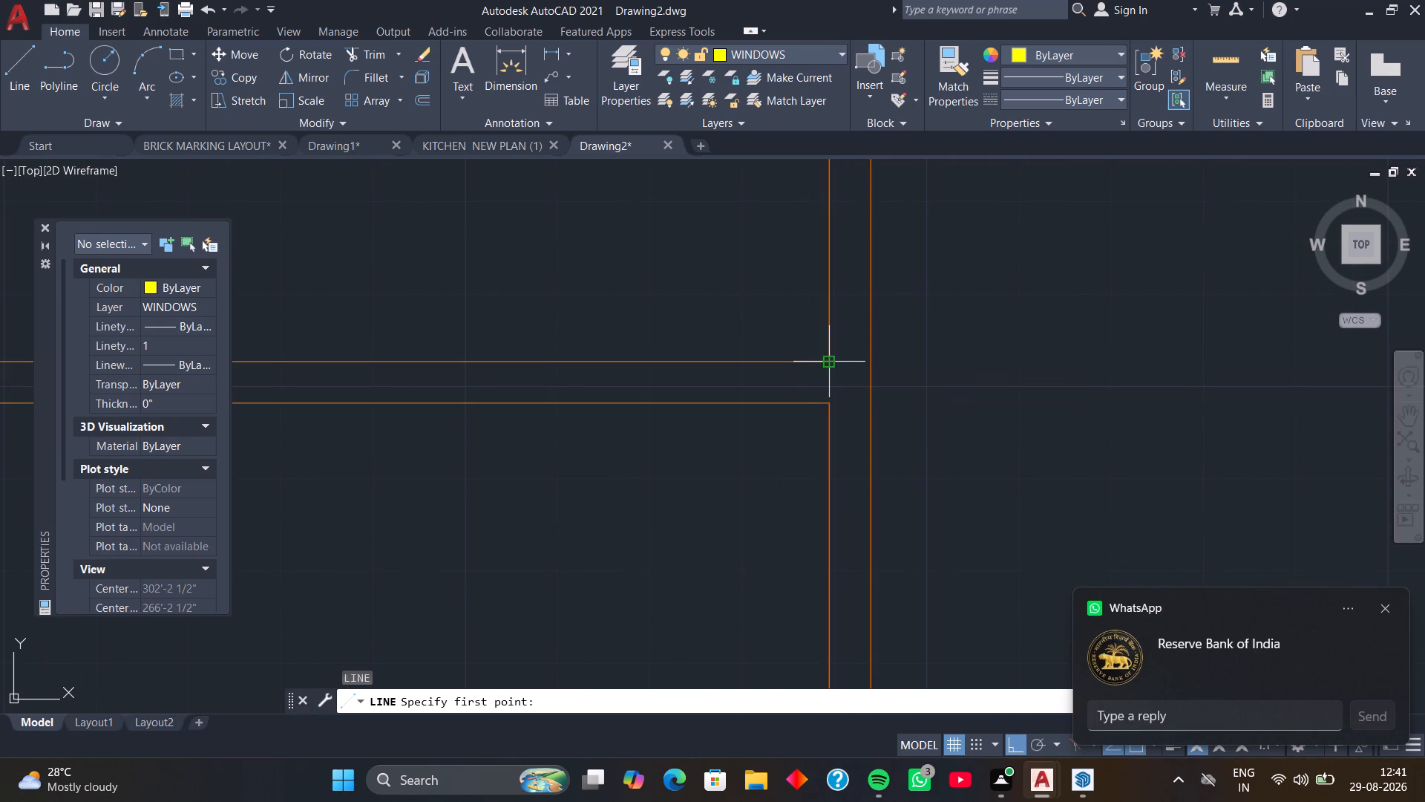
left_click(873, 359)
key("space")
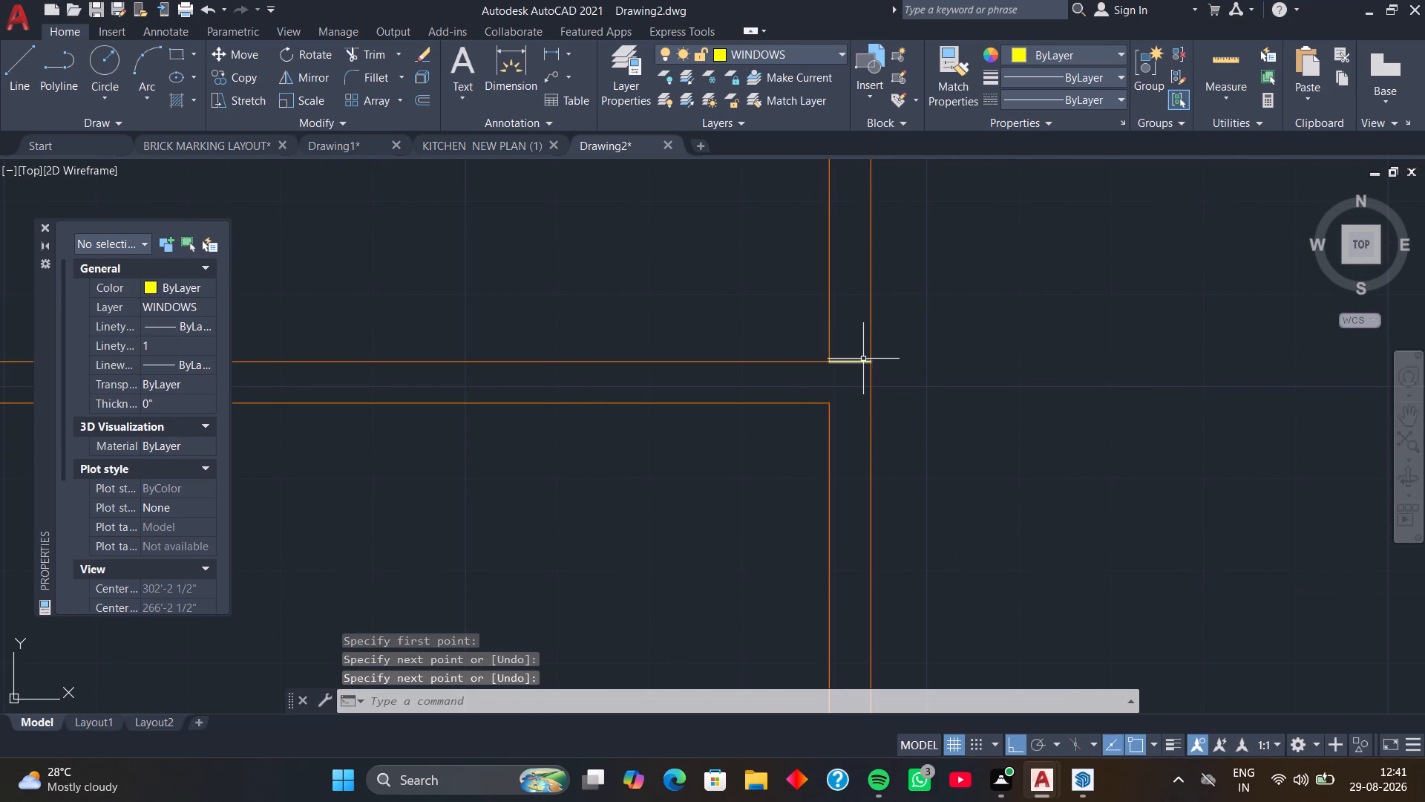
Move the short line across the partition 9" upward along the wall.
left_click(863, 359)
left_click(853, 365)
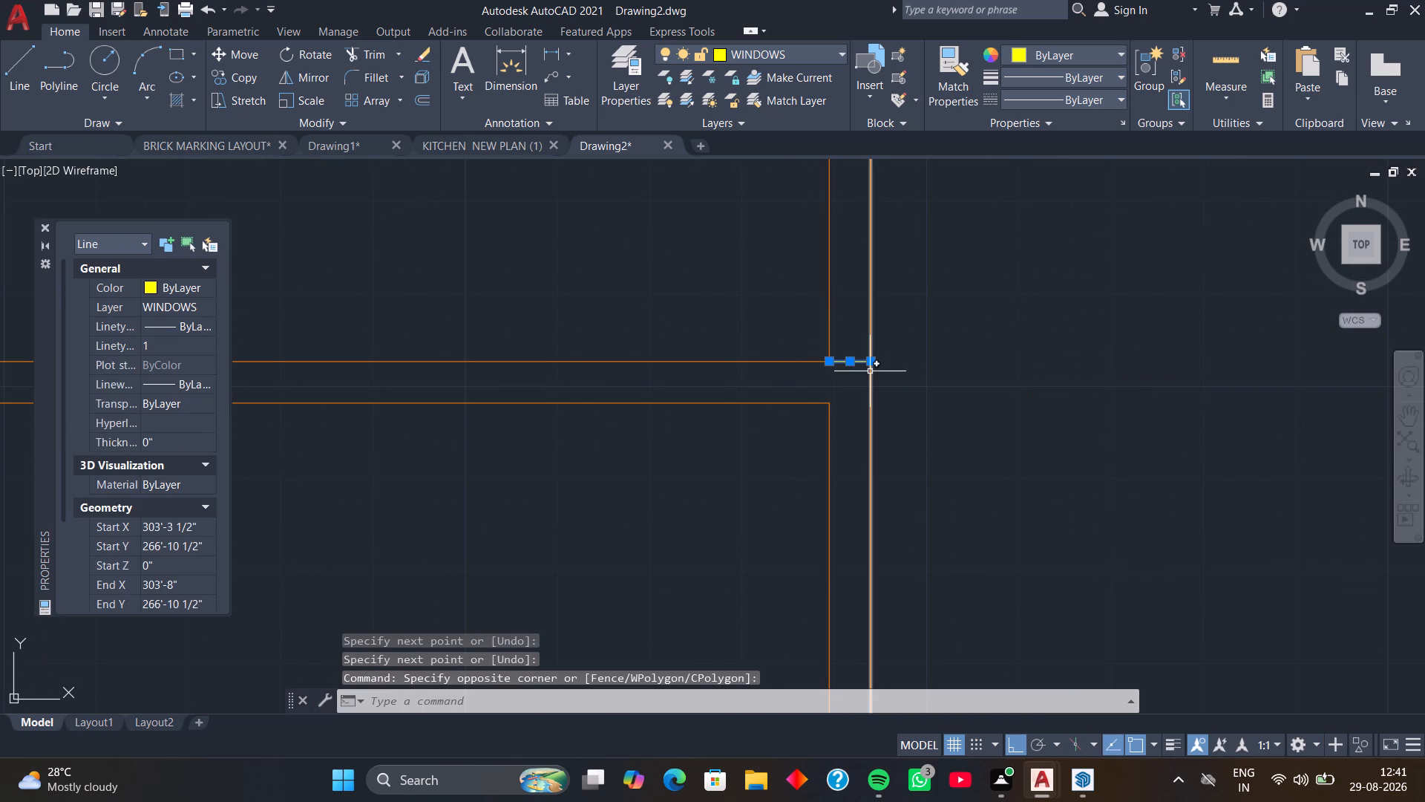
type("M")
key("space")
left_click(869, 362)
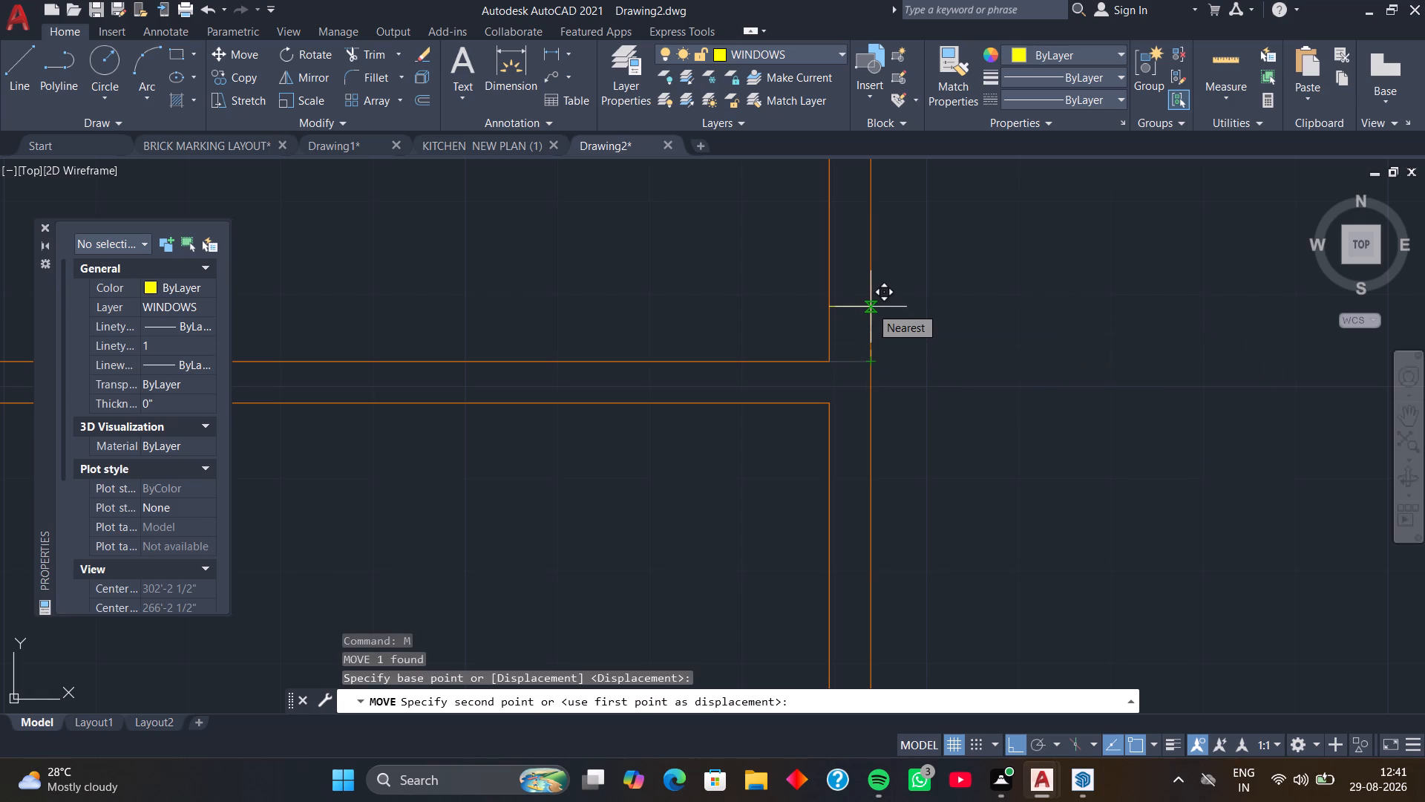
key("9")
key("Return")
Extend the partition's short window line across the large room to the right outer wall's inner face.
scroll(954, 305, "down", 1)
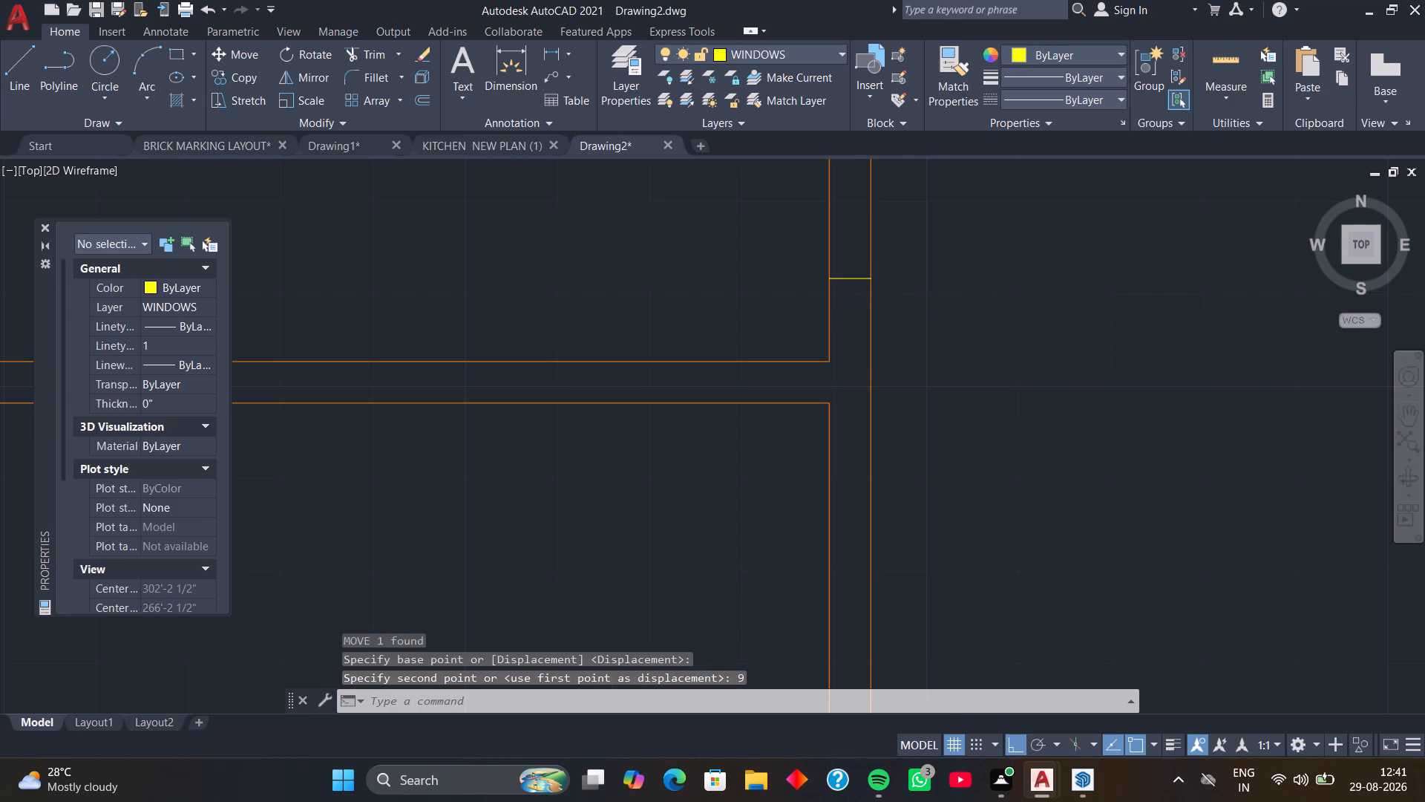
middle_click_drag(954, 305, 883, 337)
scroll(877, 344, "down", 2)
middle_click_drag(877, 344, 845, 345)
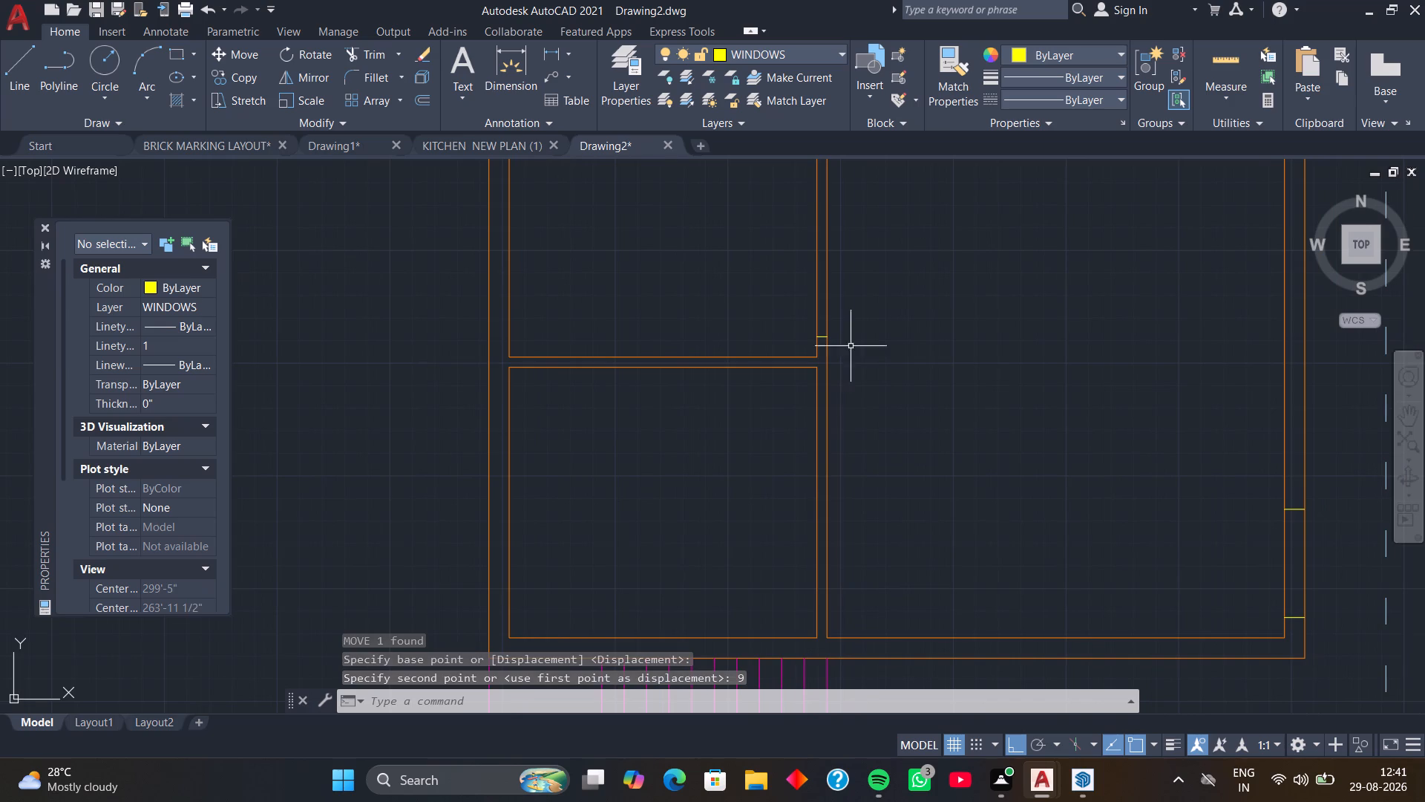
middle_click_drag(871, 348, 854, 348)
type("EX")
key("space")
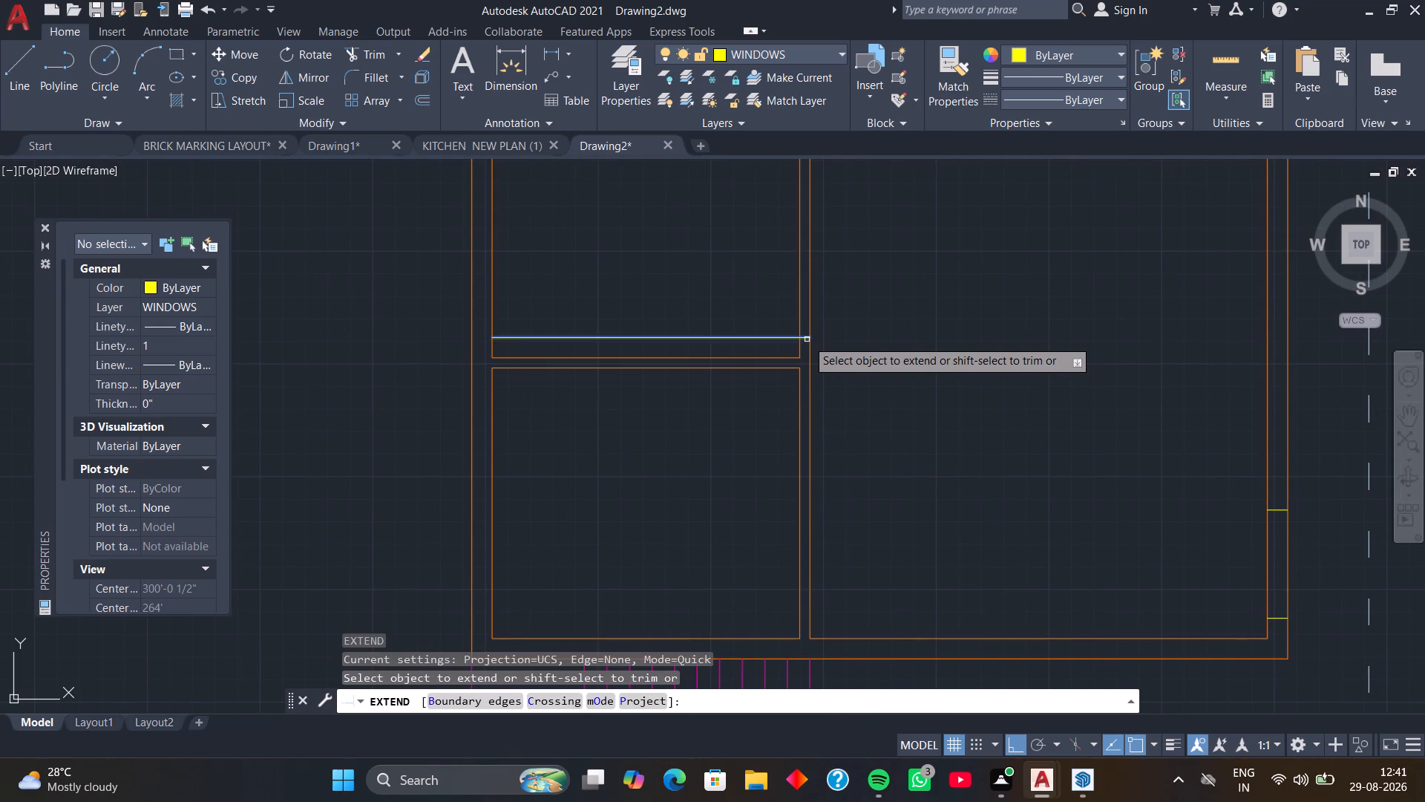
left_click(807, 339)
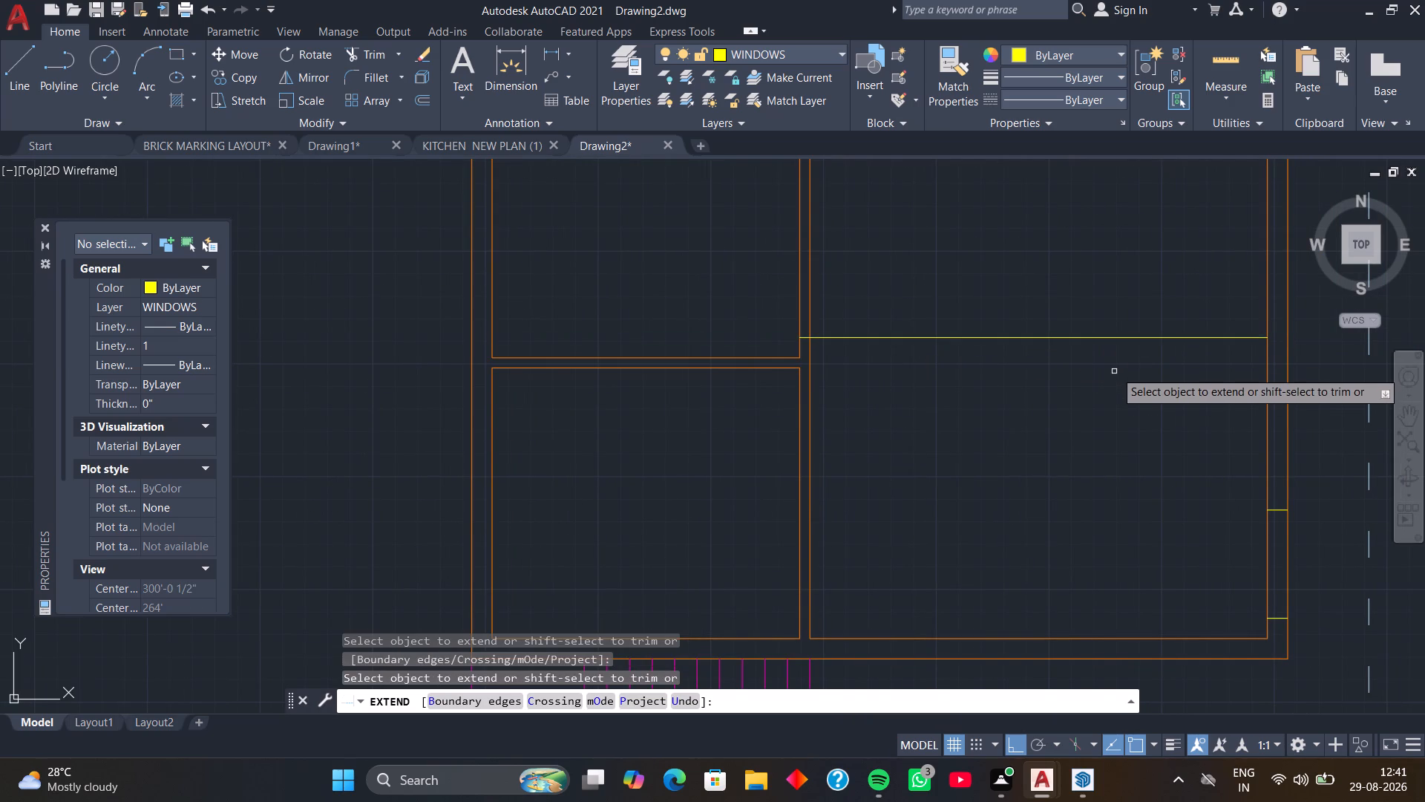
key("space")
Draw a window line across the right outer wall from the end of the extended line to the outer face.
middle_click_drag(1134, 362, 944, 426)
middle_click_drag(1009, 427, 960, 433)
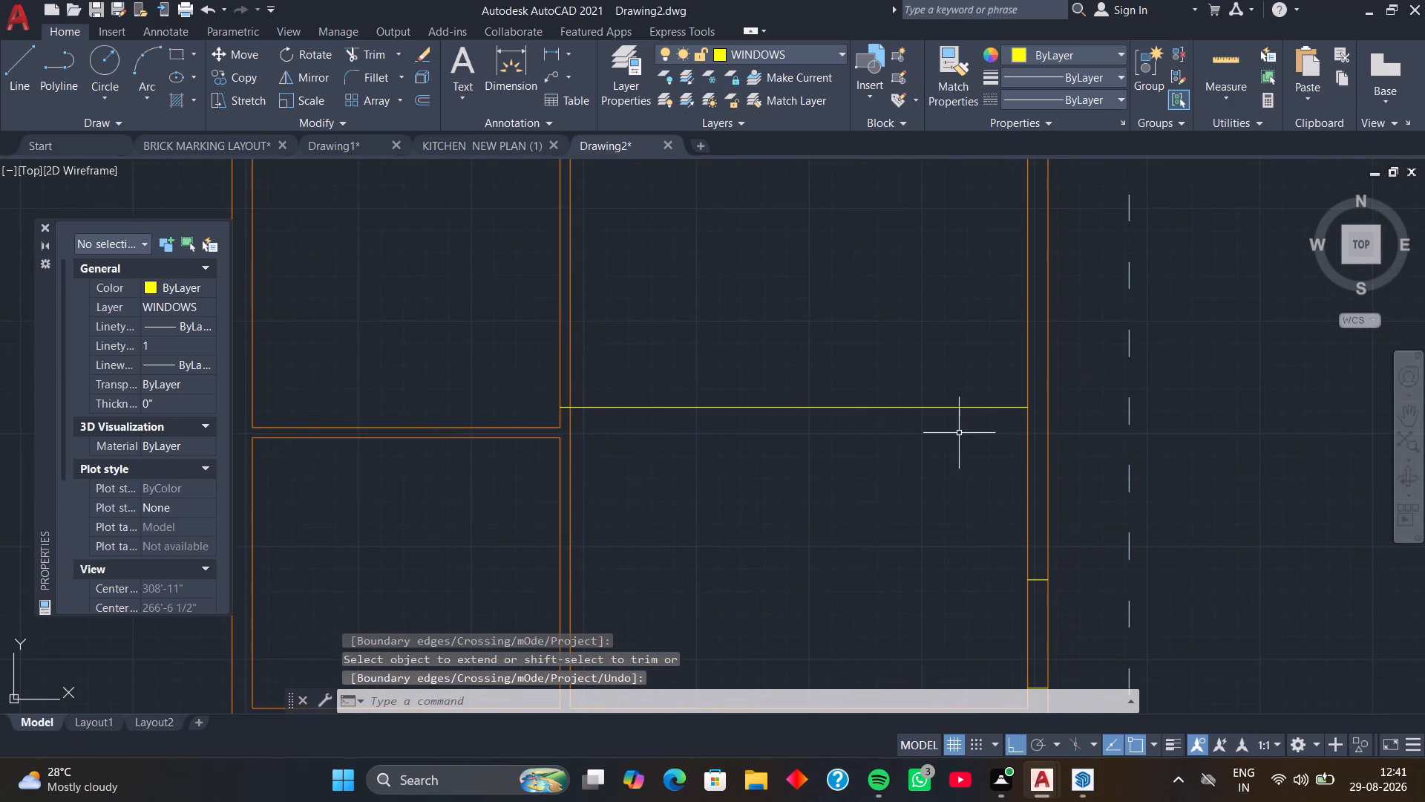
scroll(985, 430, "up", 1)
middle_click_drag(988, 427, 943, 446)
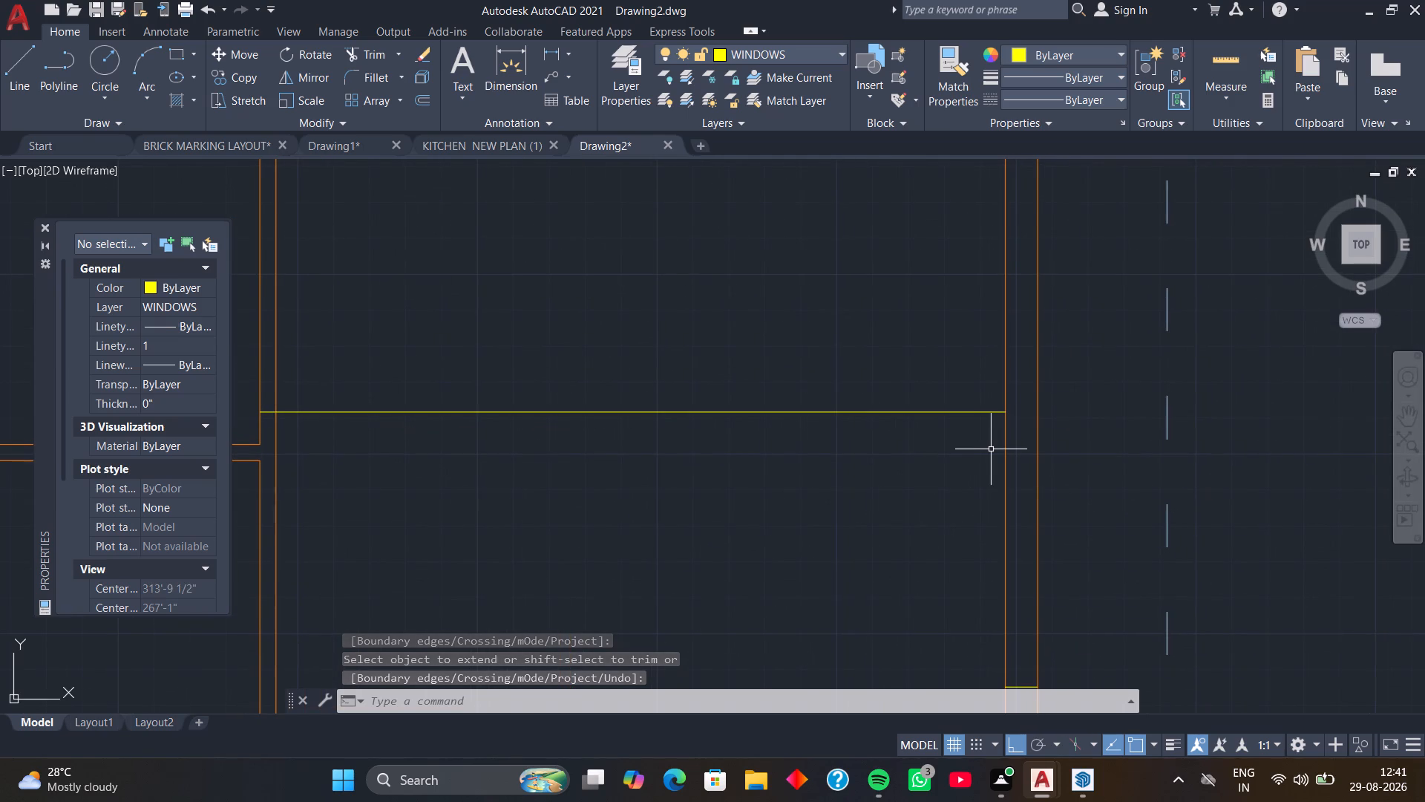
type("L")
key("space")
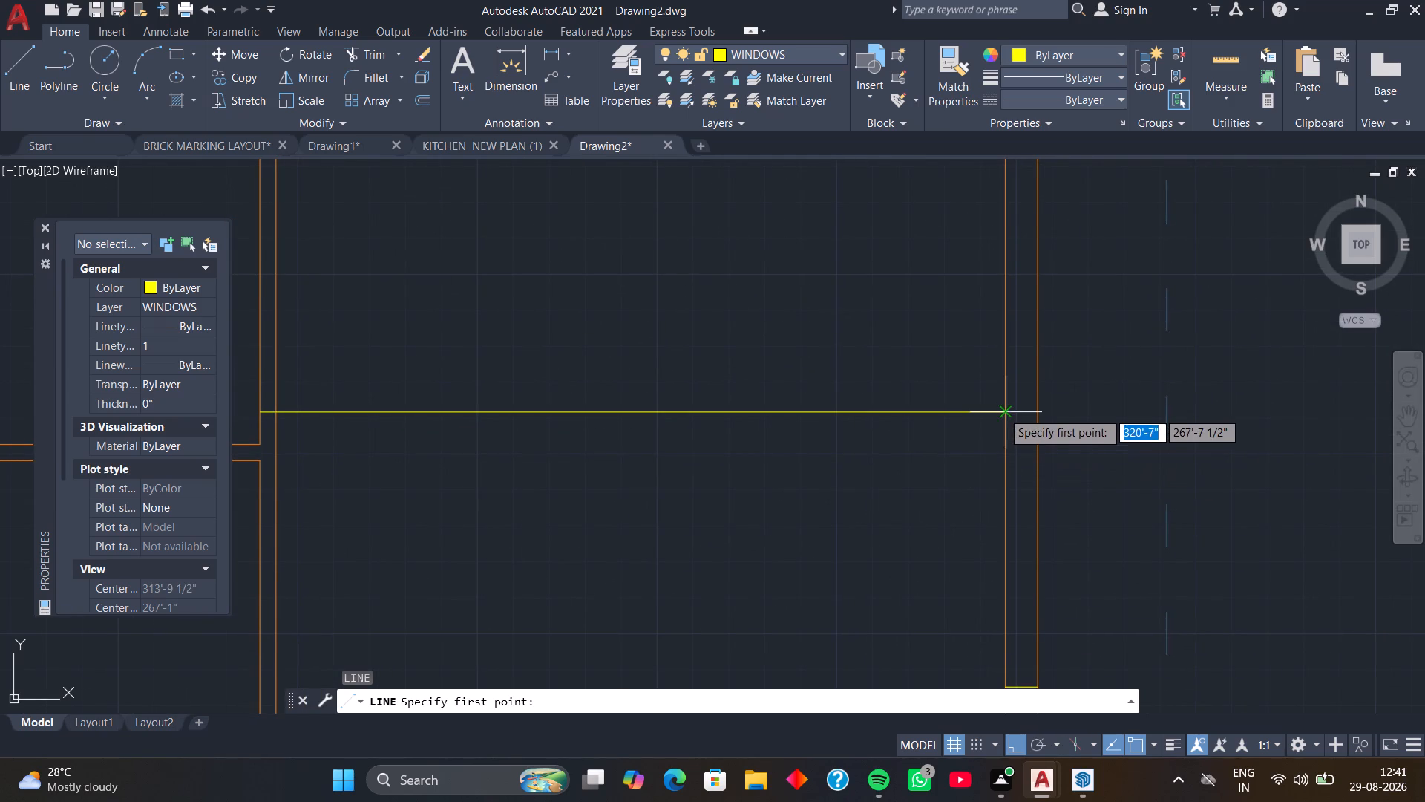
left_click(1002, 411)
left_click(1034, 415)
key("space")
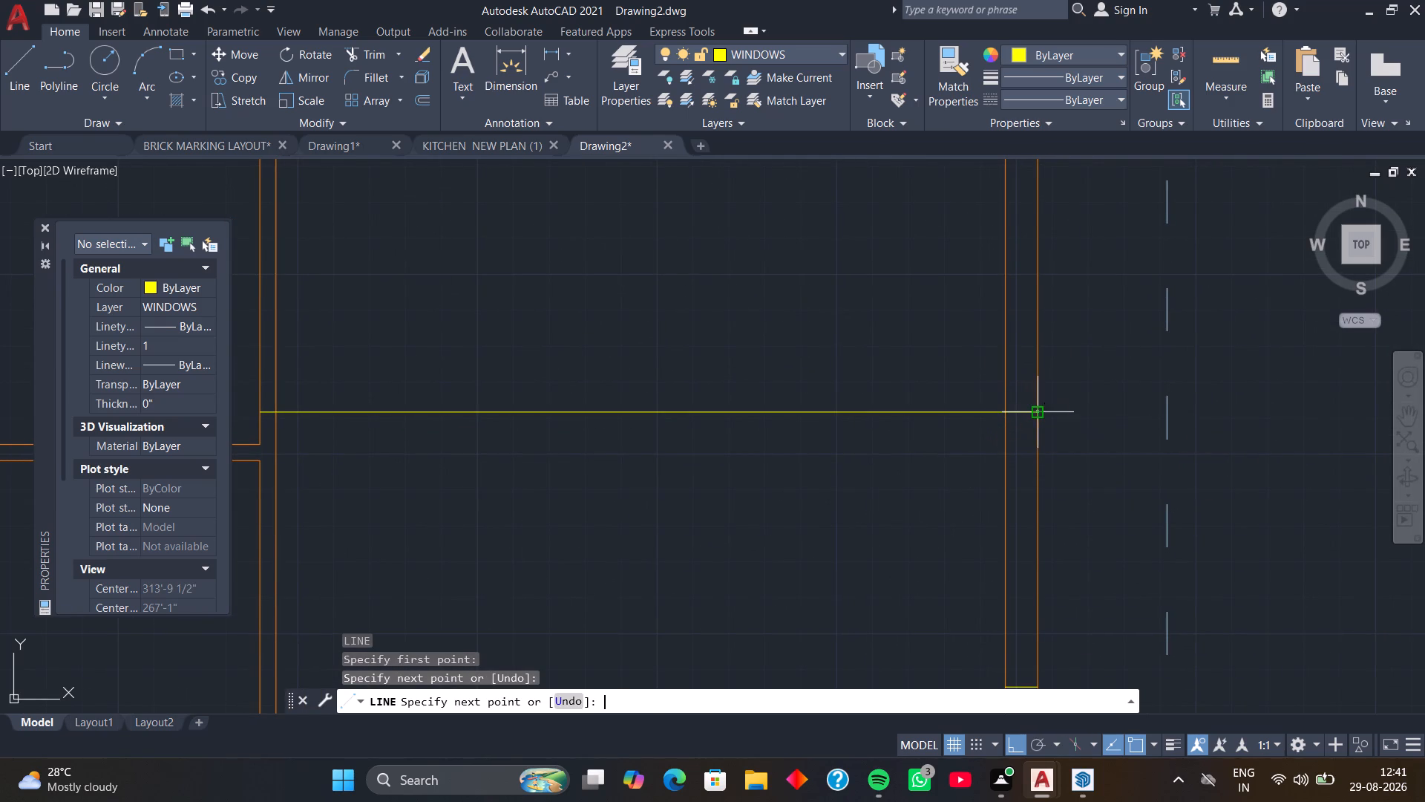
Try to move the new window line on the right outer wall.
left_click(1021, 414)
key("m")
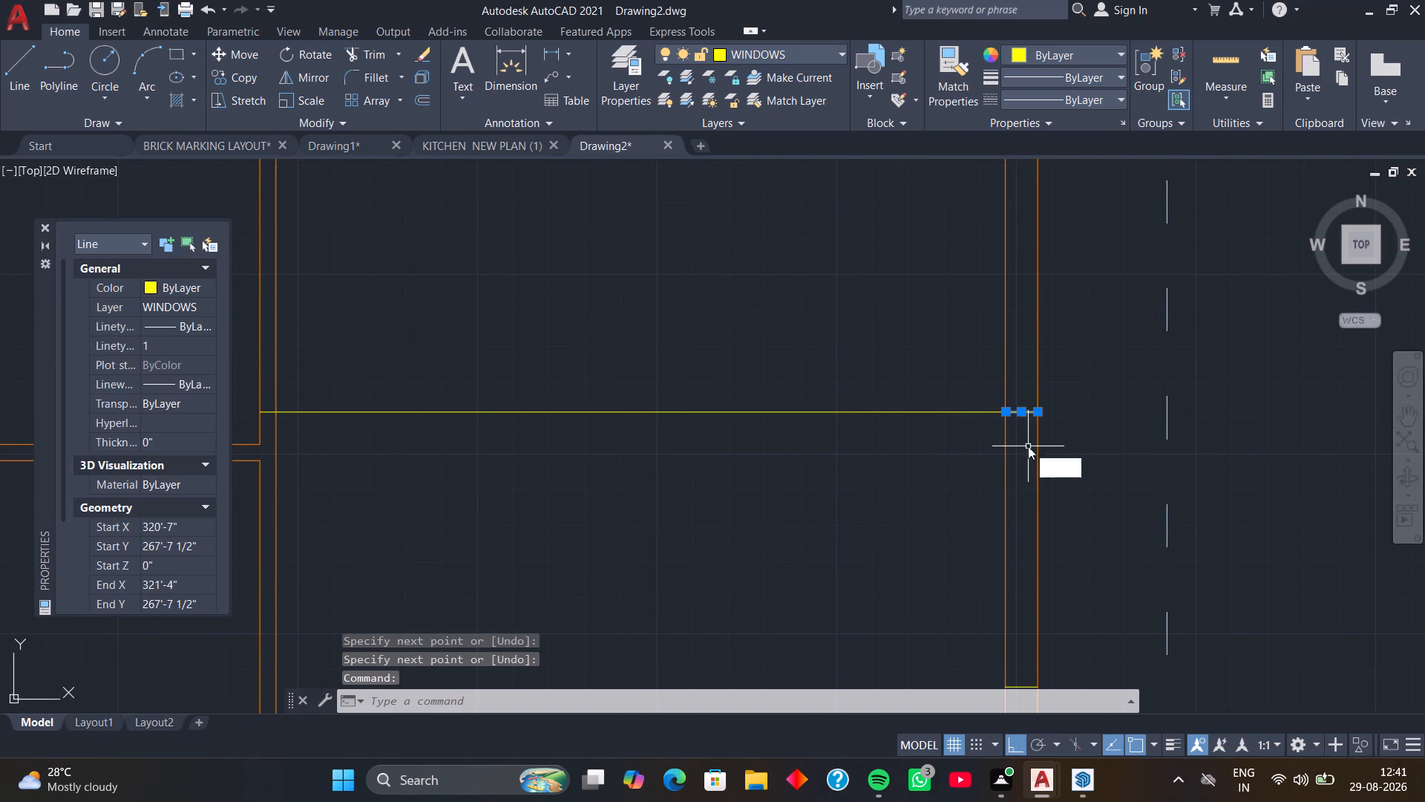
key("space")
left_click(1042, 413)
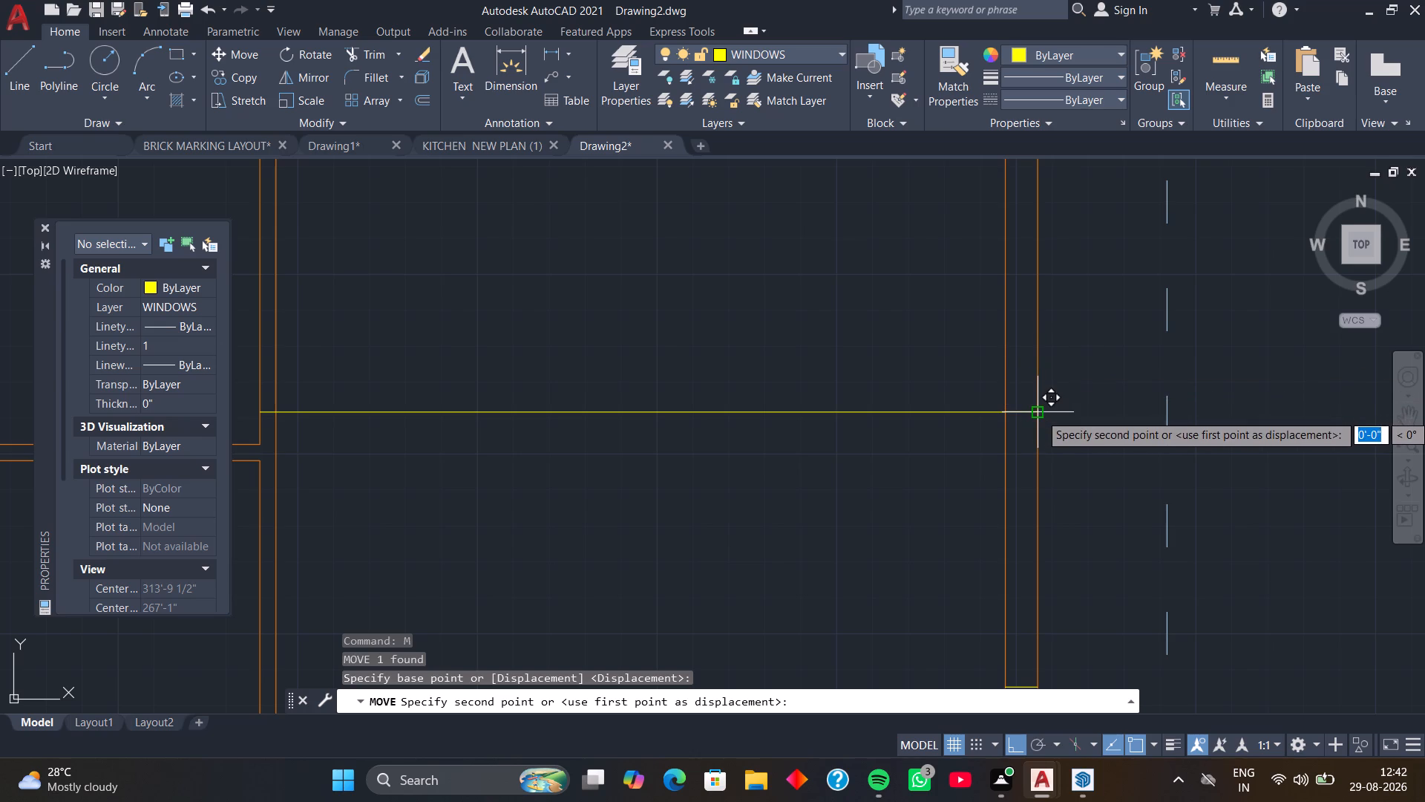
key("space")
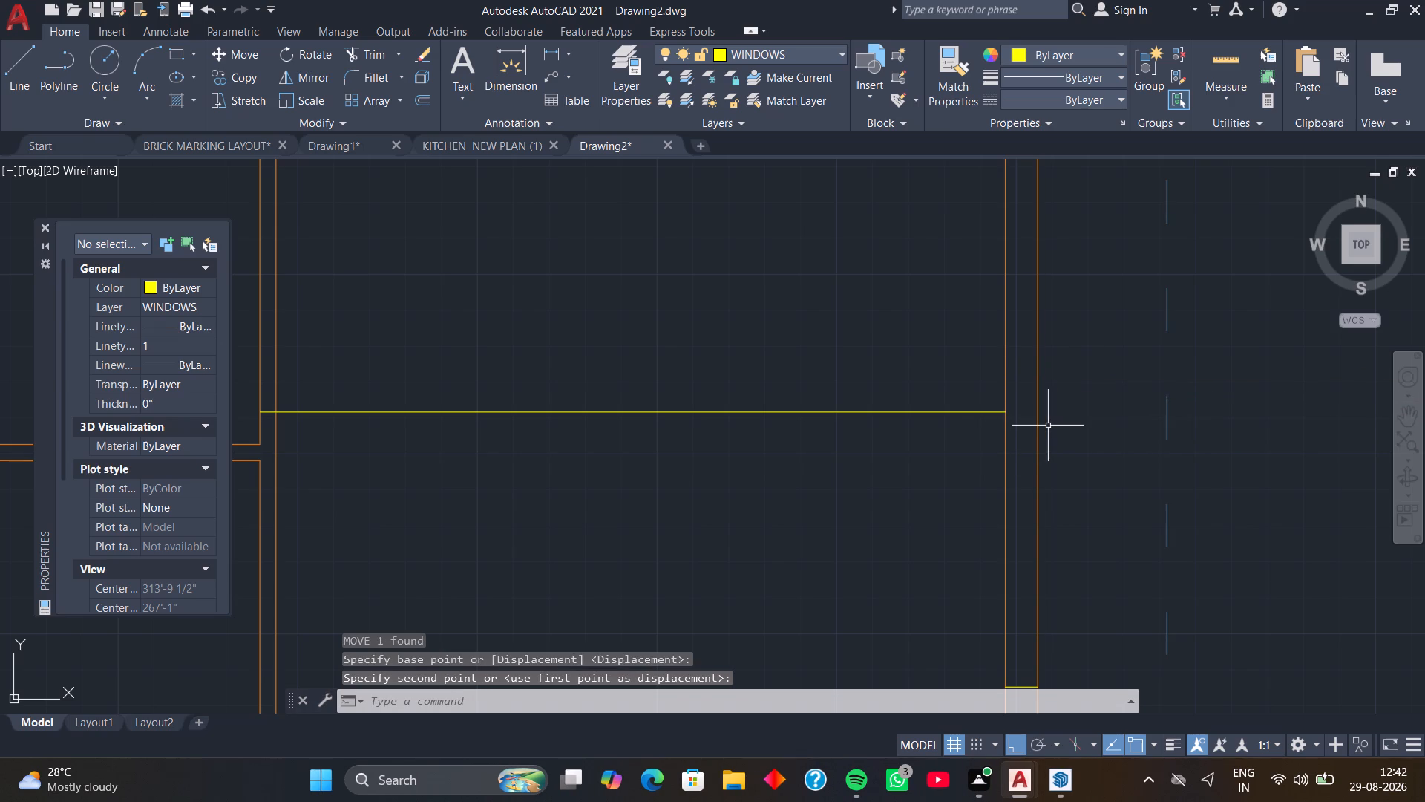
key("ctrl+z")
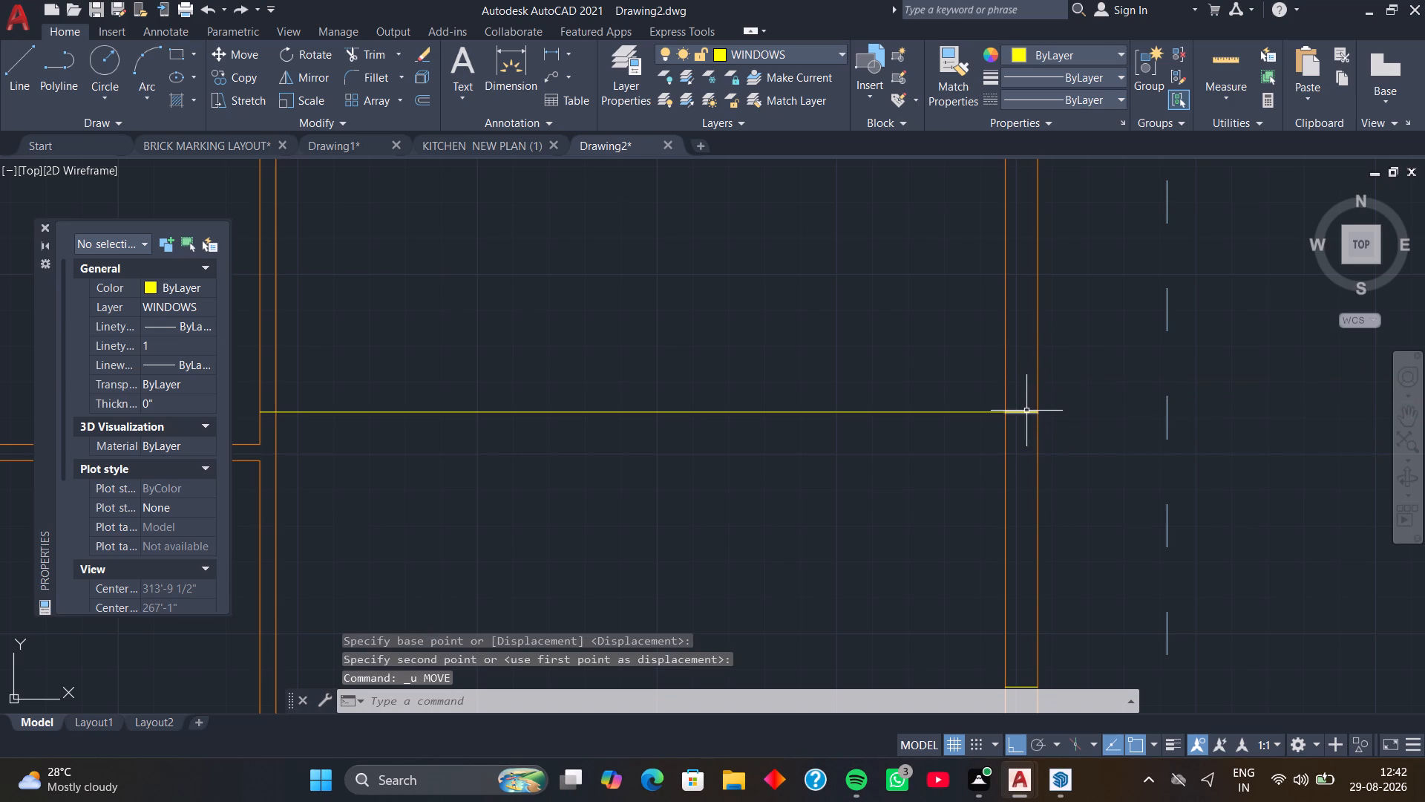
Copy the new window line 3' upward along the right outer wall.
left_click(1026, 411)
key("c")
key("o")
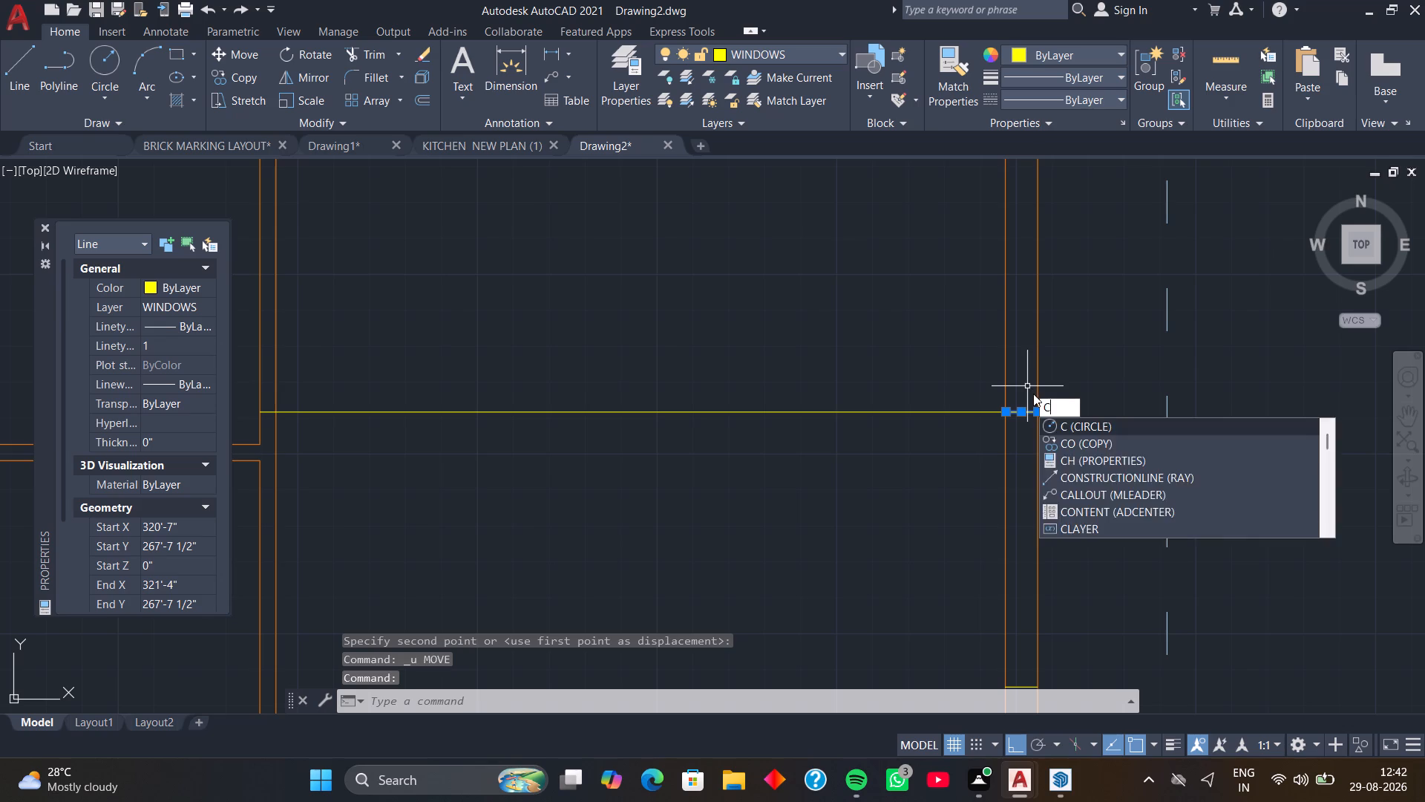
key("space")
left_click(1036, 414)
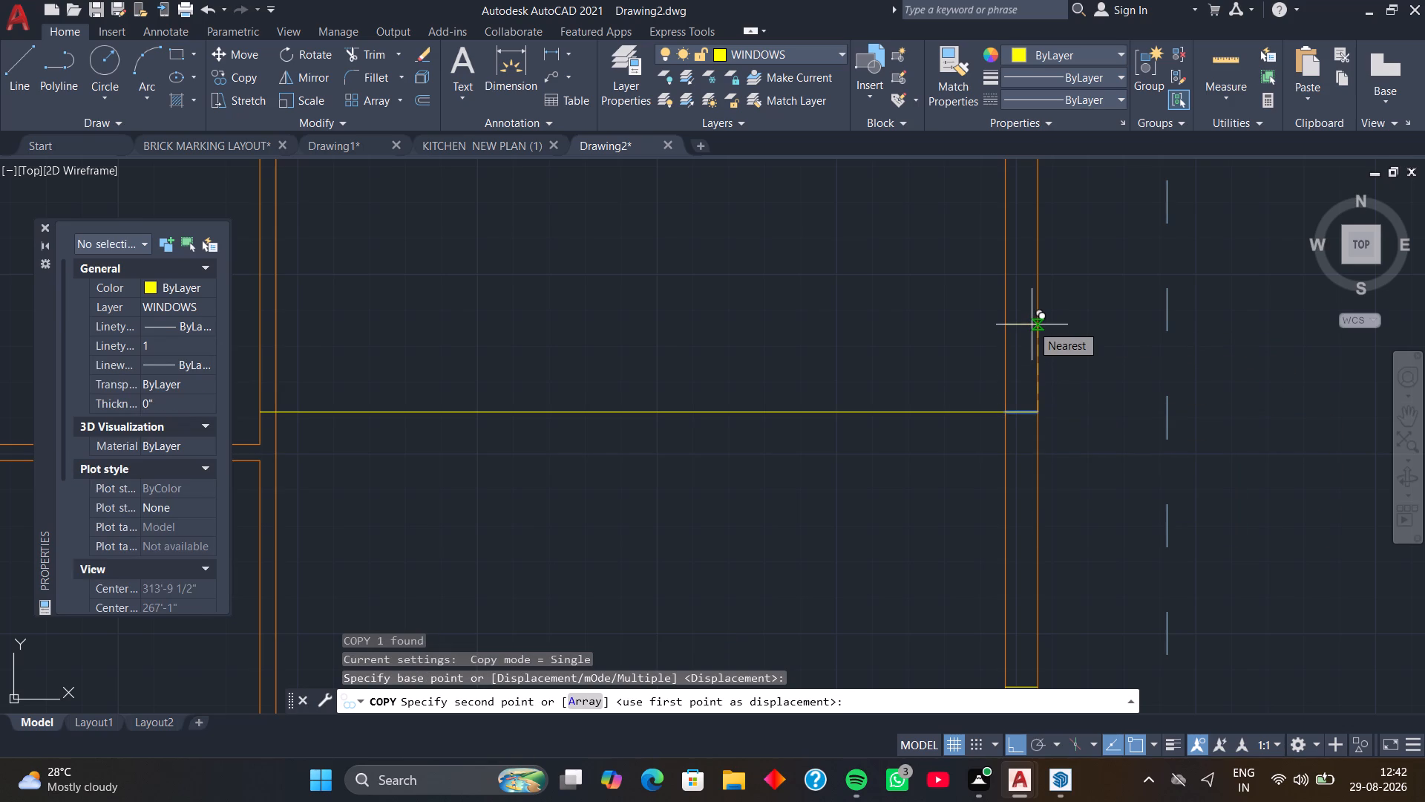
key("3")
key("apostrophe")
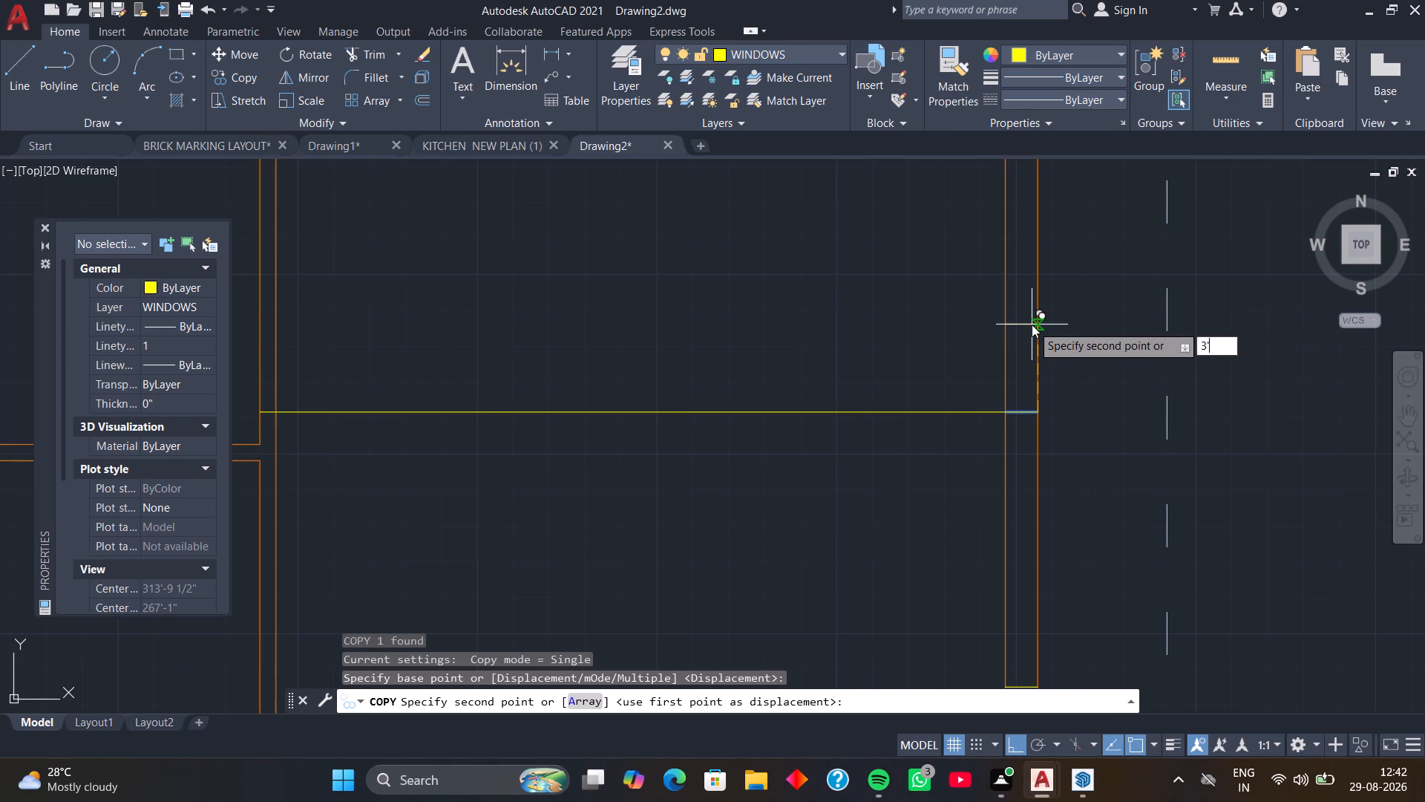
key("Return")
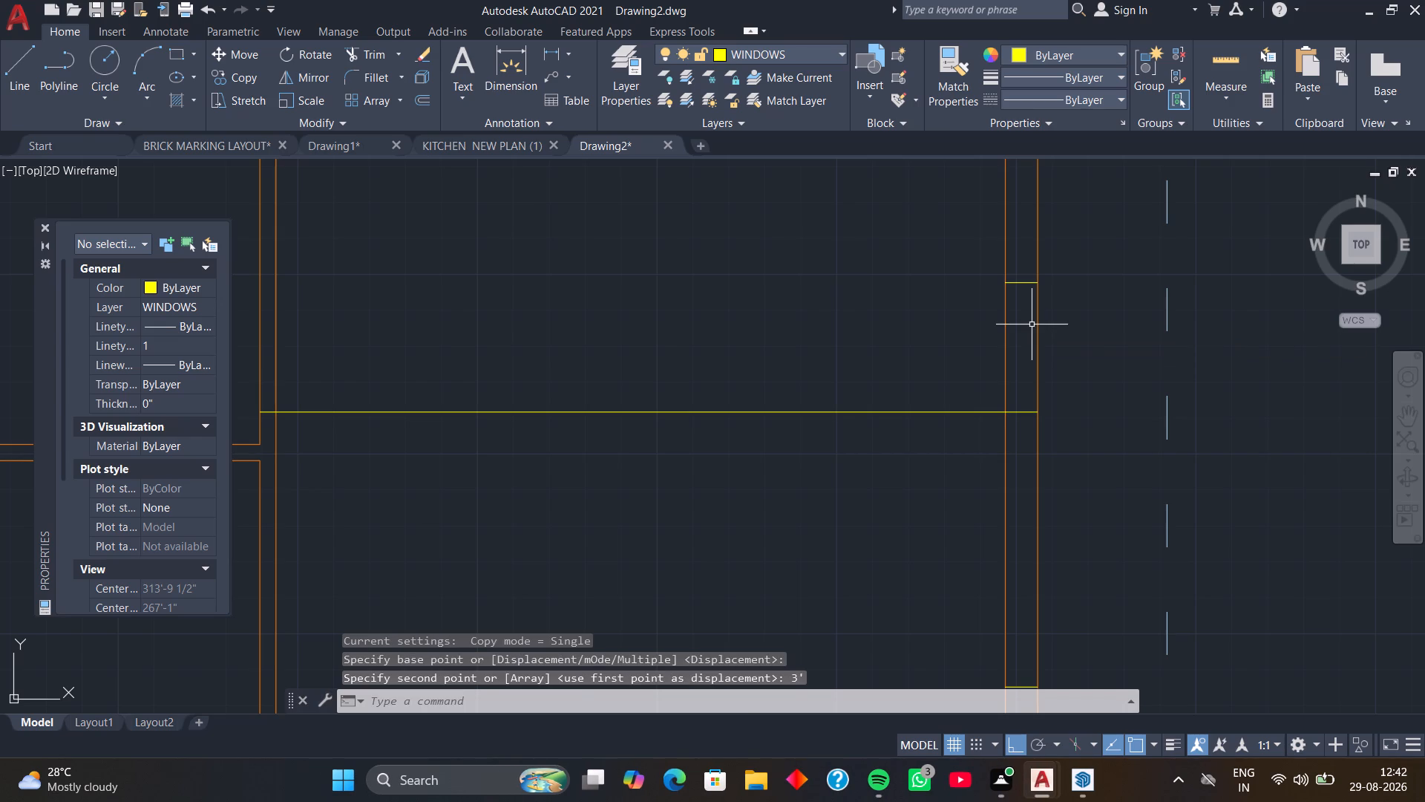
Copy the upper window line another 9" upward along the right outer wall.
middle_click_drag(1020, 313, 1012, 413)
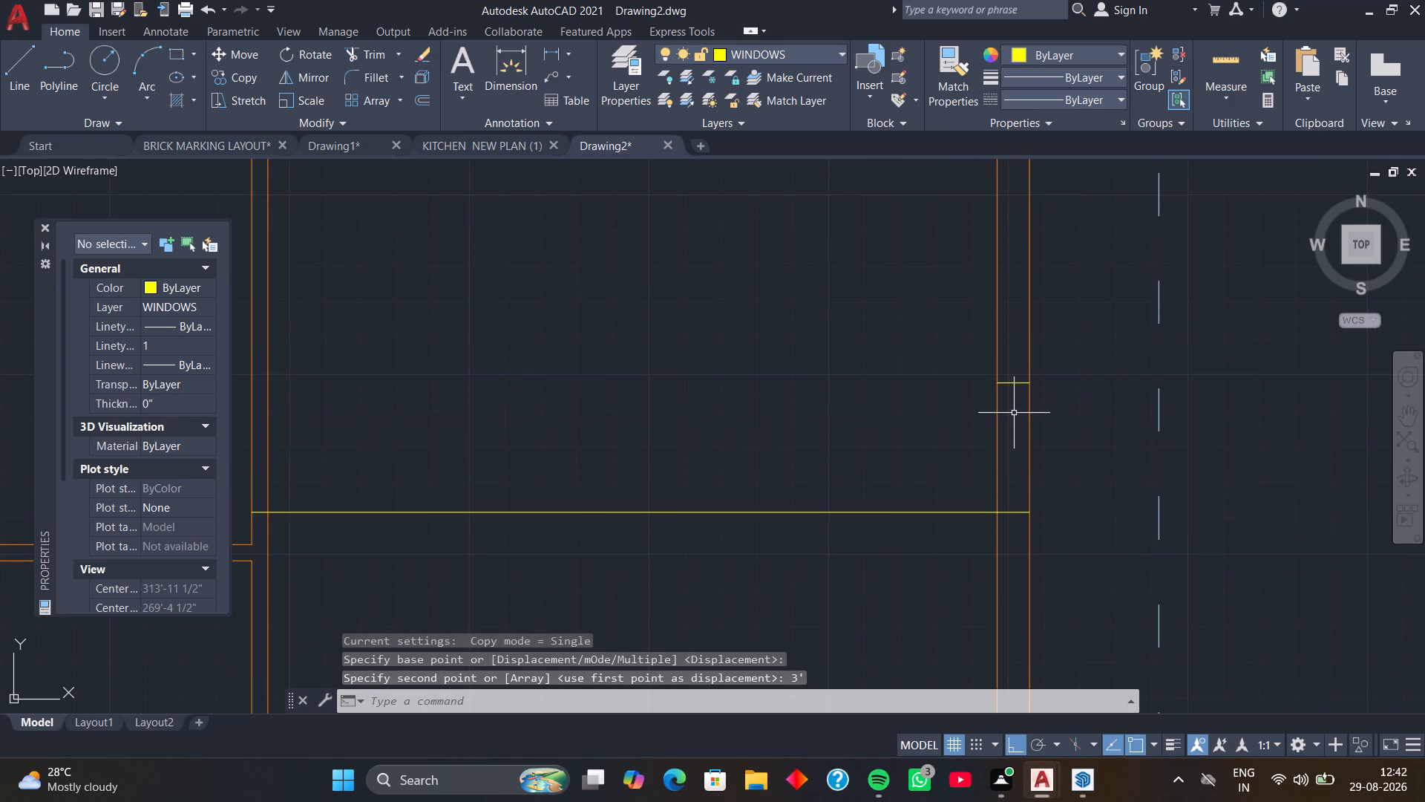
left_click(1021, 383)
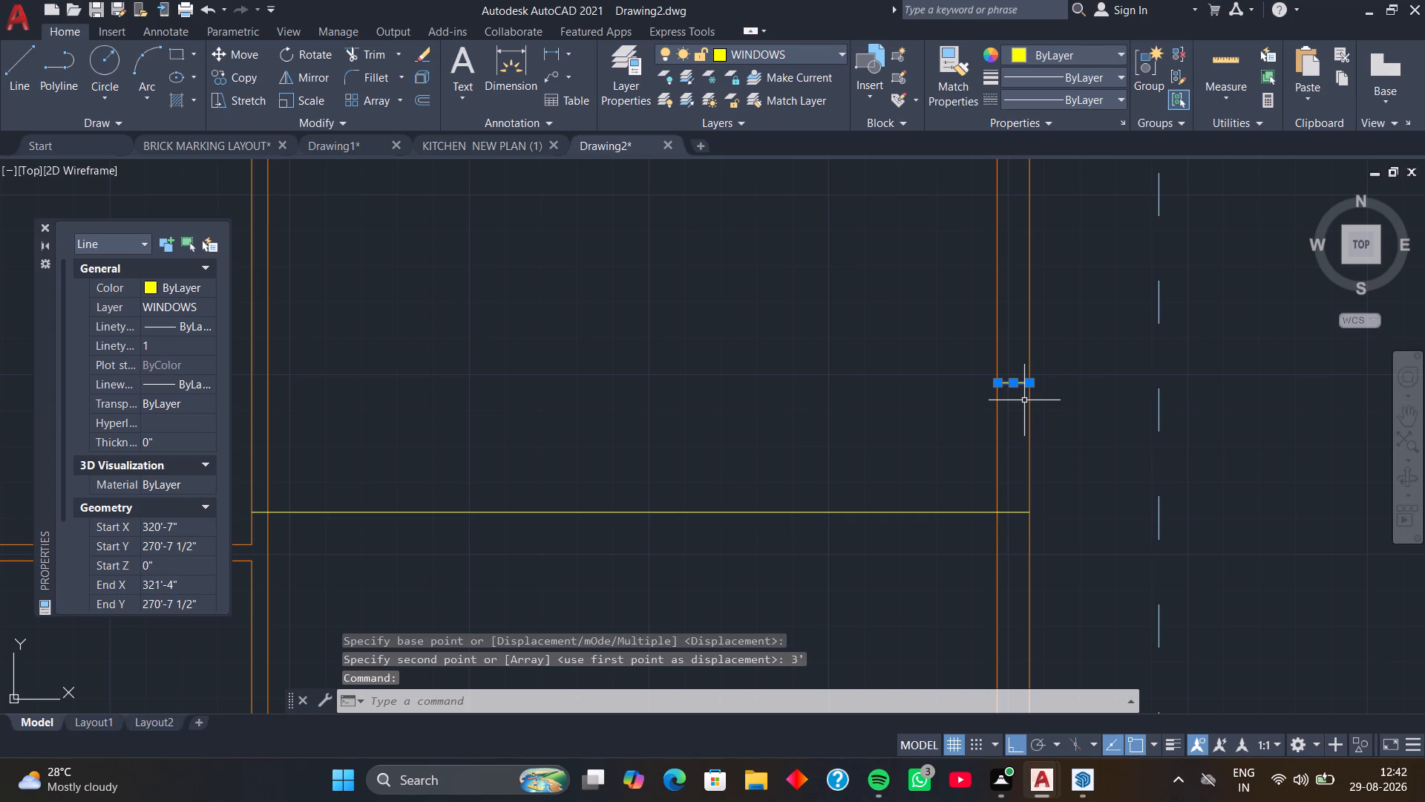
key("c")
key("o")
key("space")
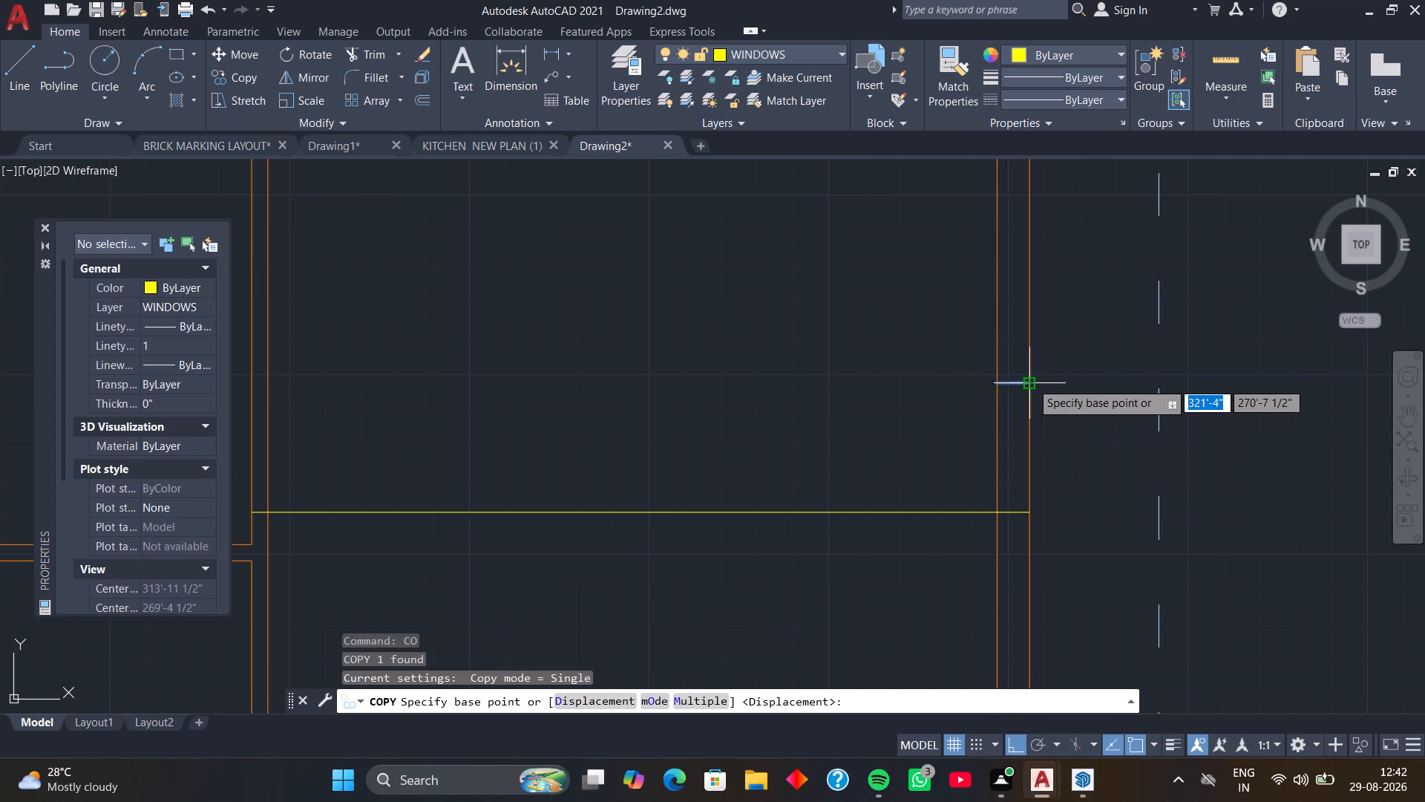
left_click(1031, 382)
key("9")
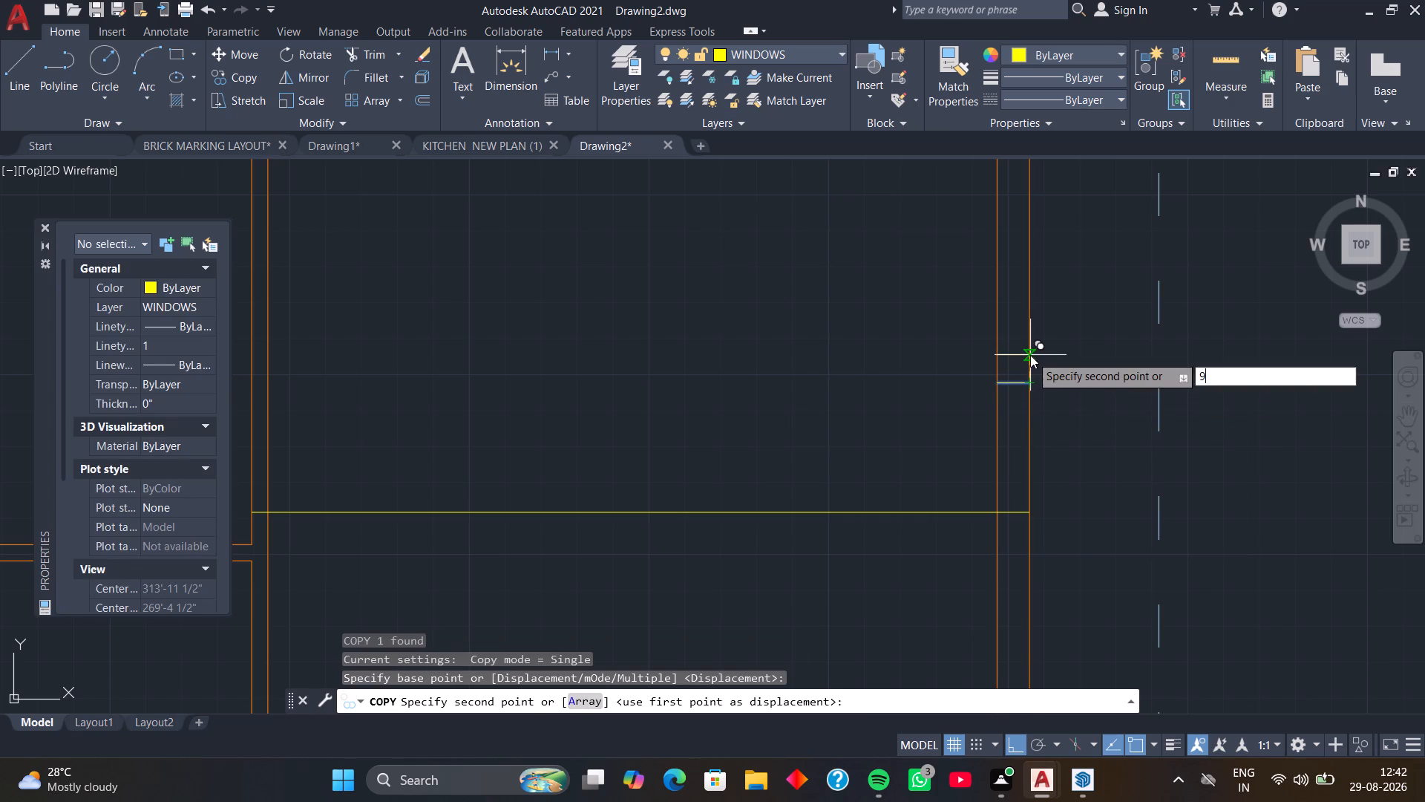
key("Return")
Copy the topmost of the new window lines 4' upward along the right outer wall.
scroll(1015, 360, "up", 1)
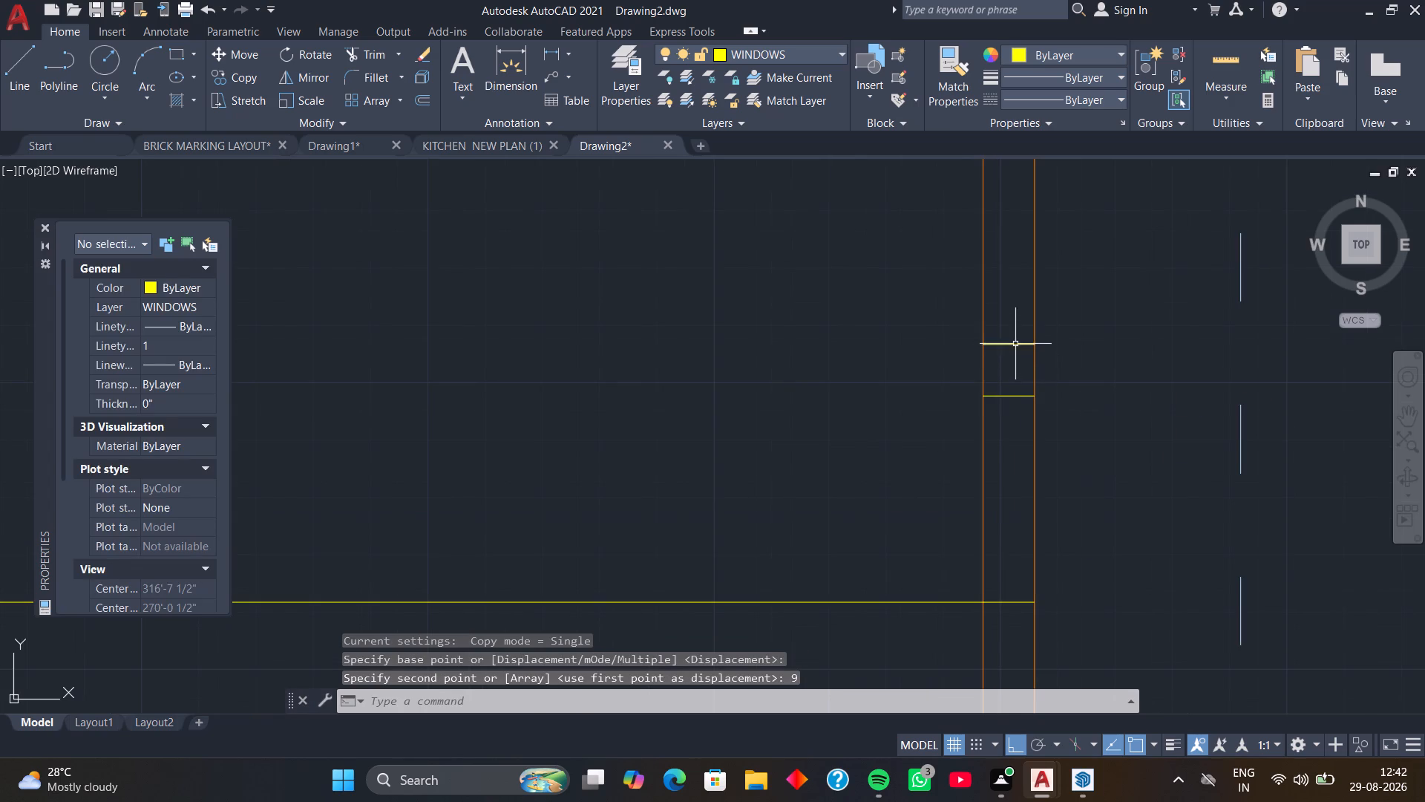
left_click(1015, 344)
type("CO")
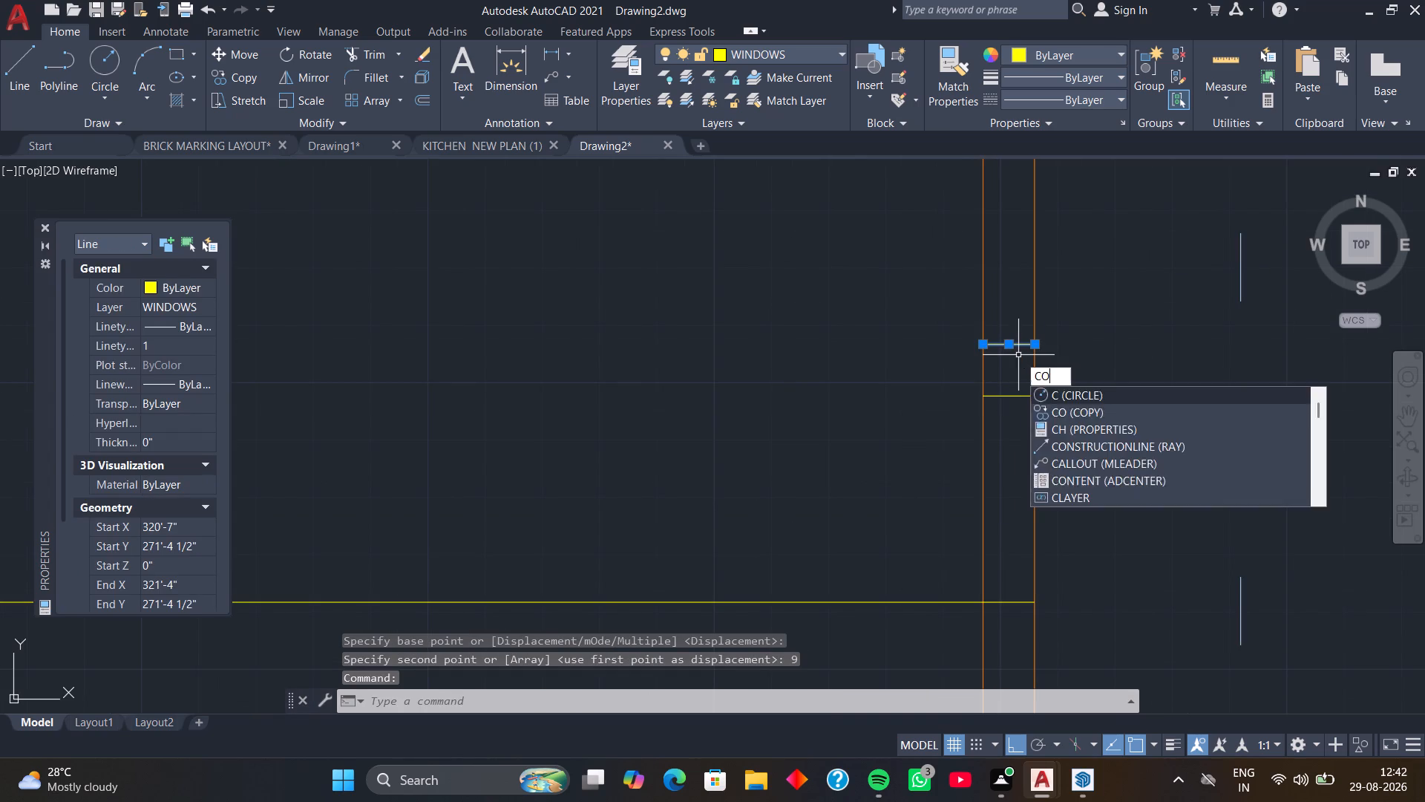
key("space")
left_click(1031, 346)
scroll(1030, 300, "down", 1)
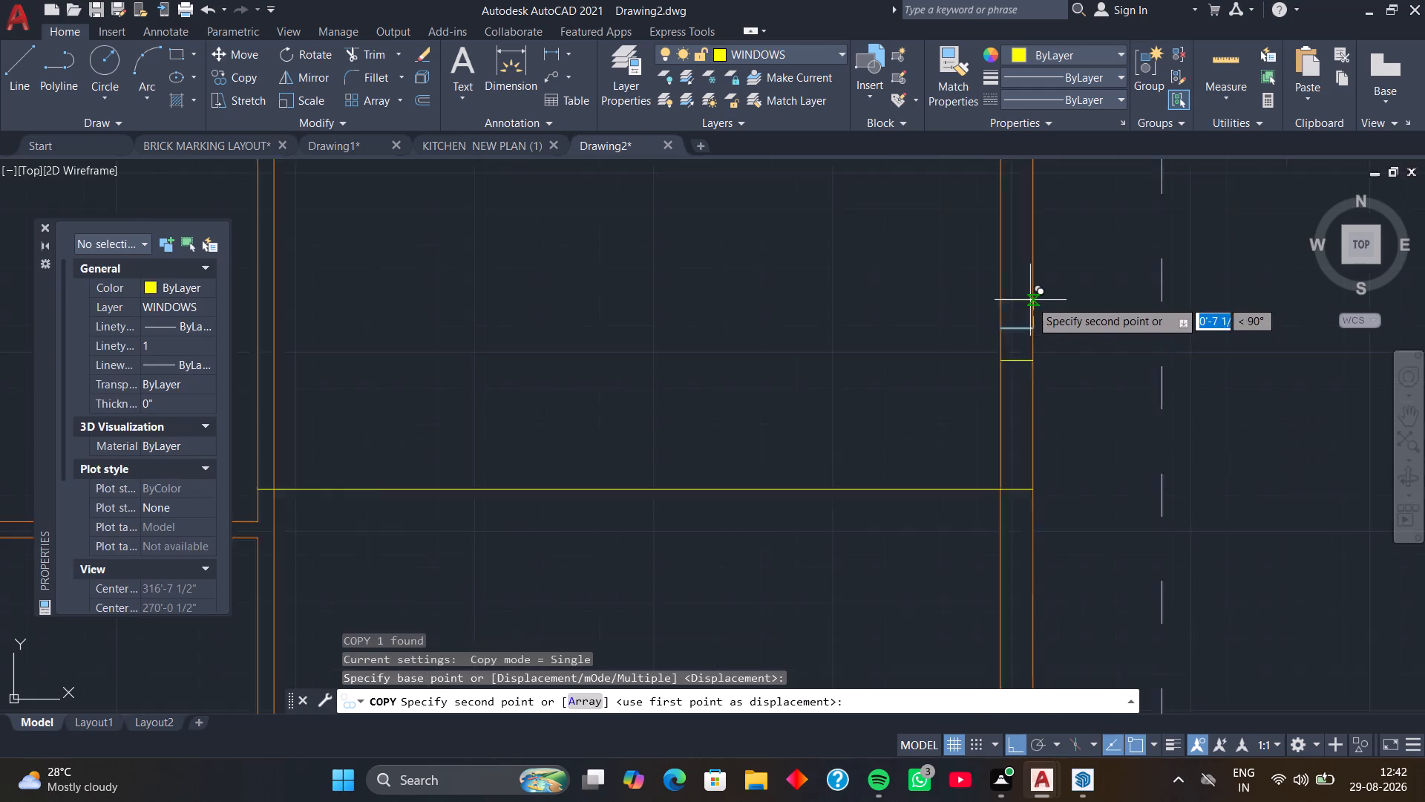
scroll(1030, 300, "down", 2)
middle_click_drag(1030, 300, 1021, 387)
type("4'")
key("Return")
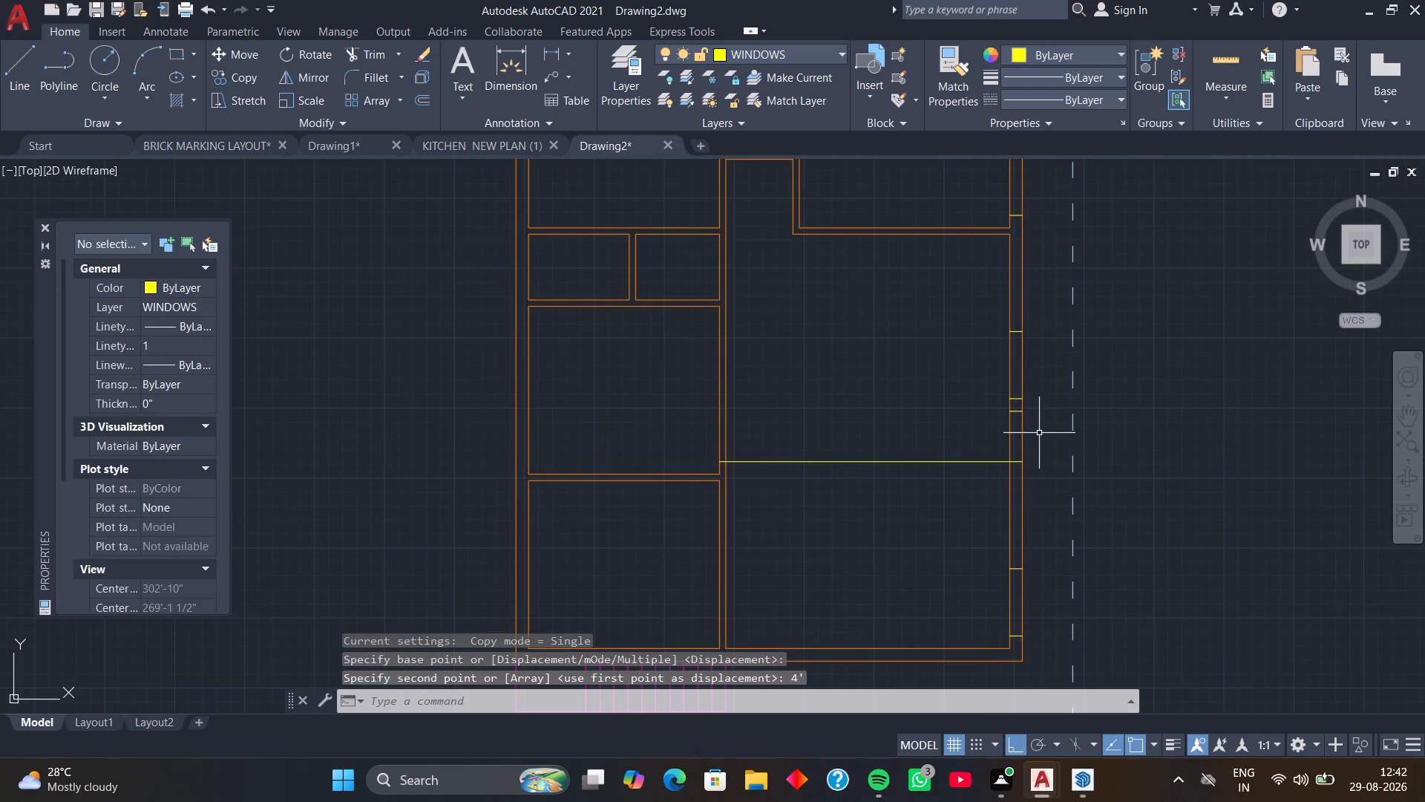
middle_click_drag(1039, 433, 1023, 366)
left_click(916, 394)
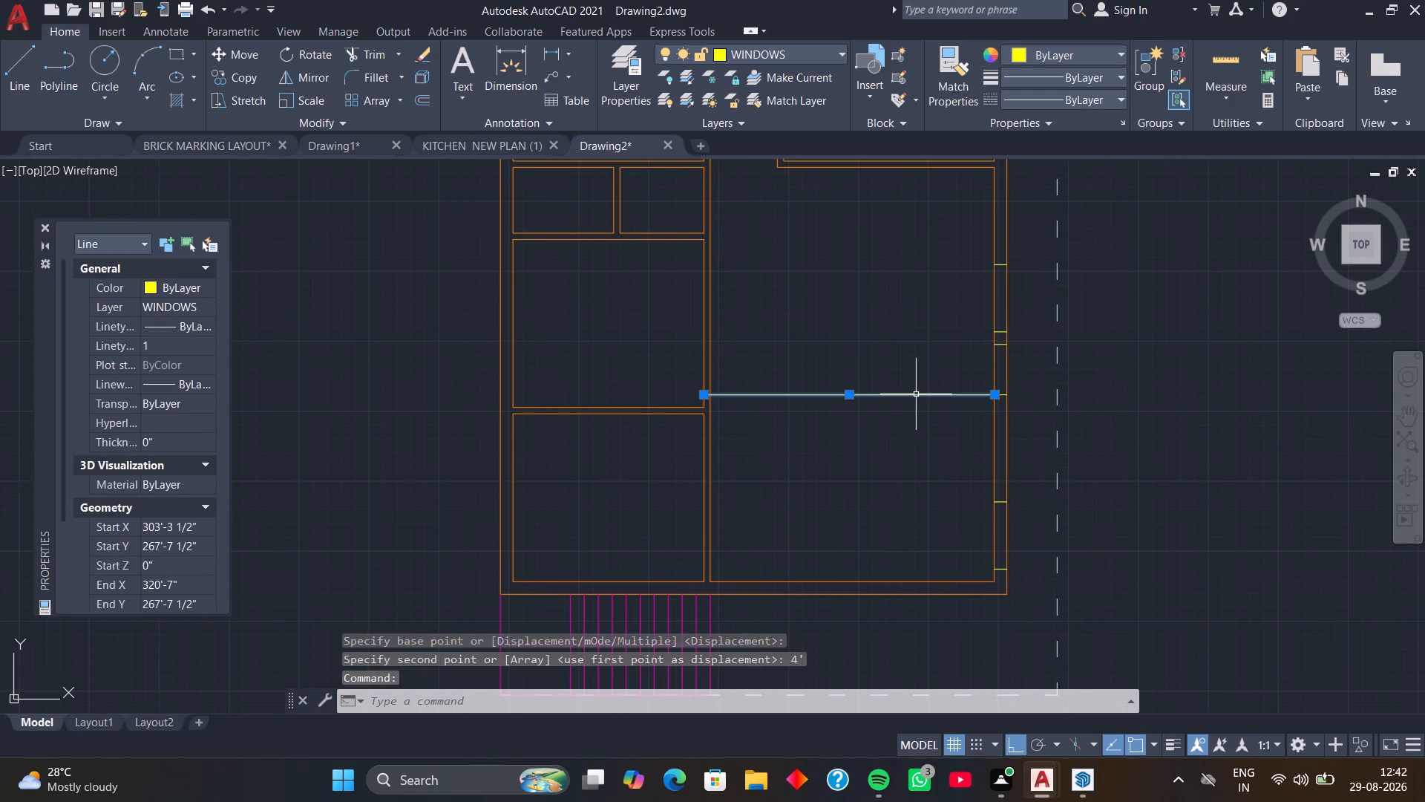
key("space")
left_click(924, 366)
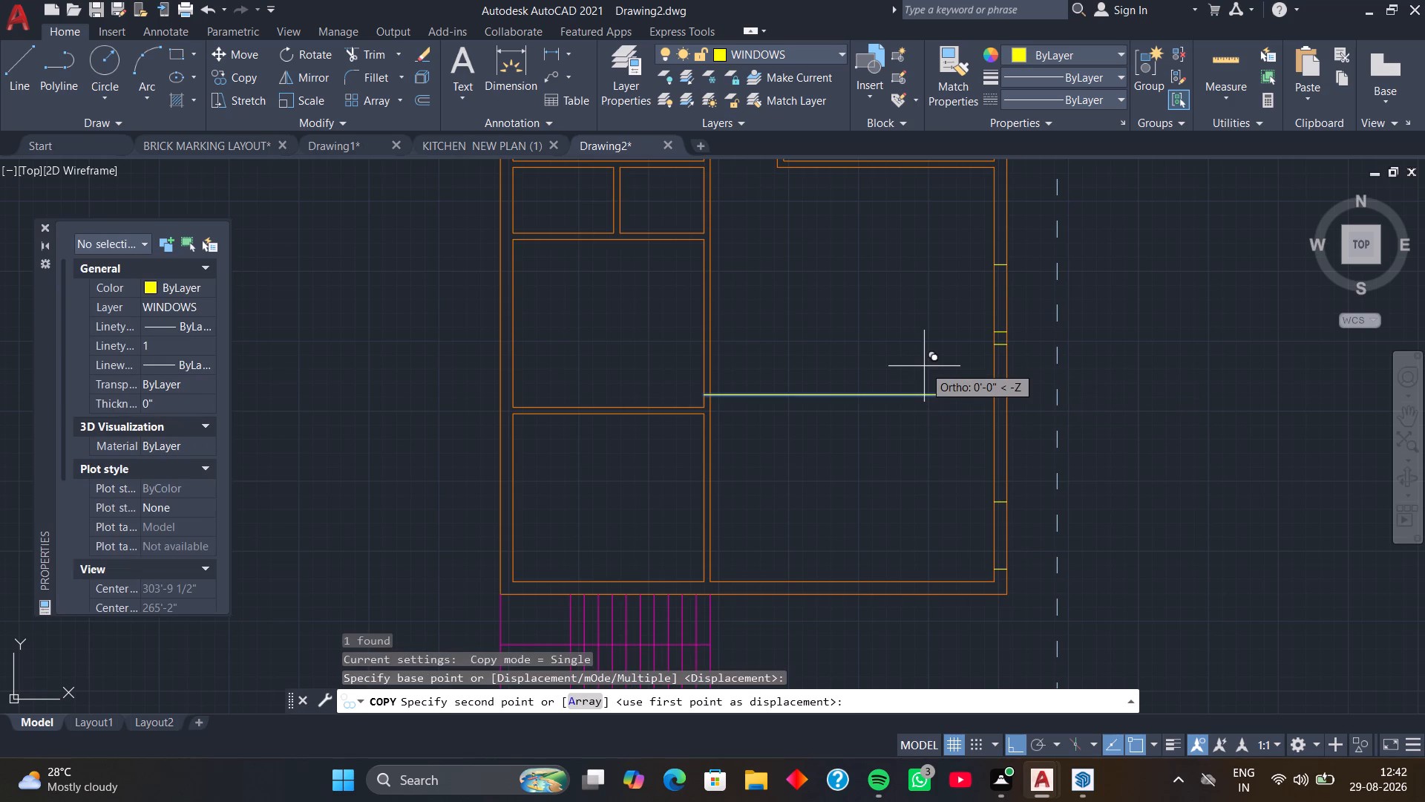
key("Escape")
Trim away the long horizontal line crossing the large room.
type("TR")
key("space")
left_click_drag(924, 366, 908, 430)
Trim both faces of the right outer wall between the two lines 3' apart to form an opening.
scroll(983, 379, "up", 3)
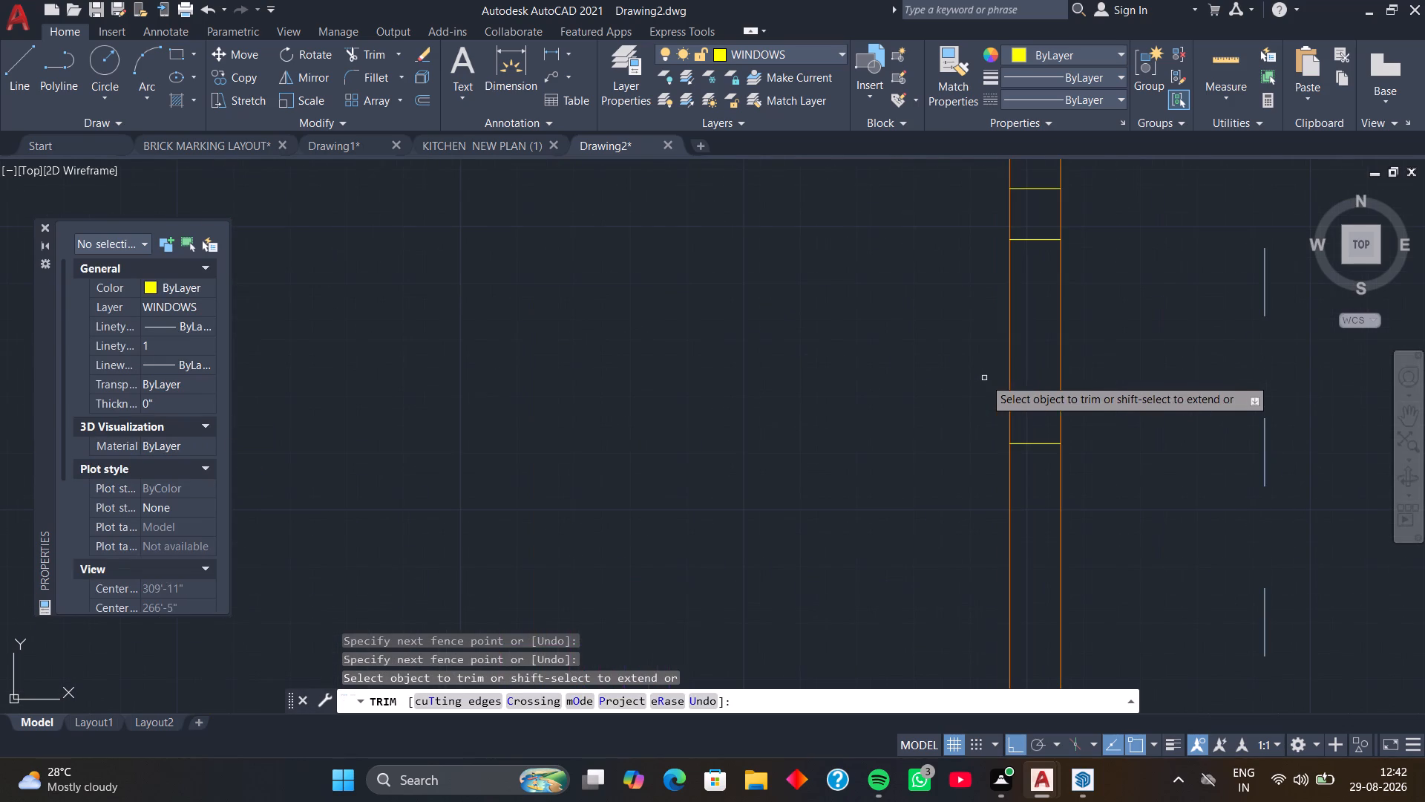
left_click_drag(974, 370, 1090, 352)
scroll(988, 340, "down", 2)
middle_click_drag(976, 351, 974, 319)
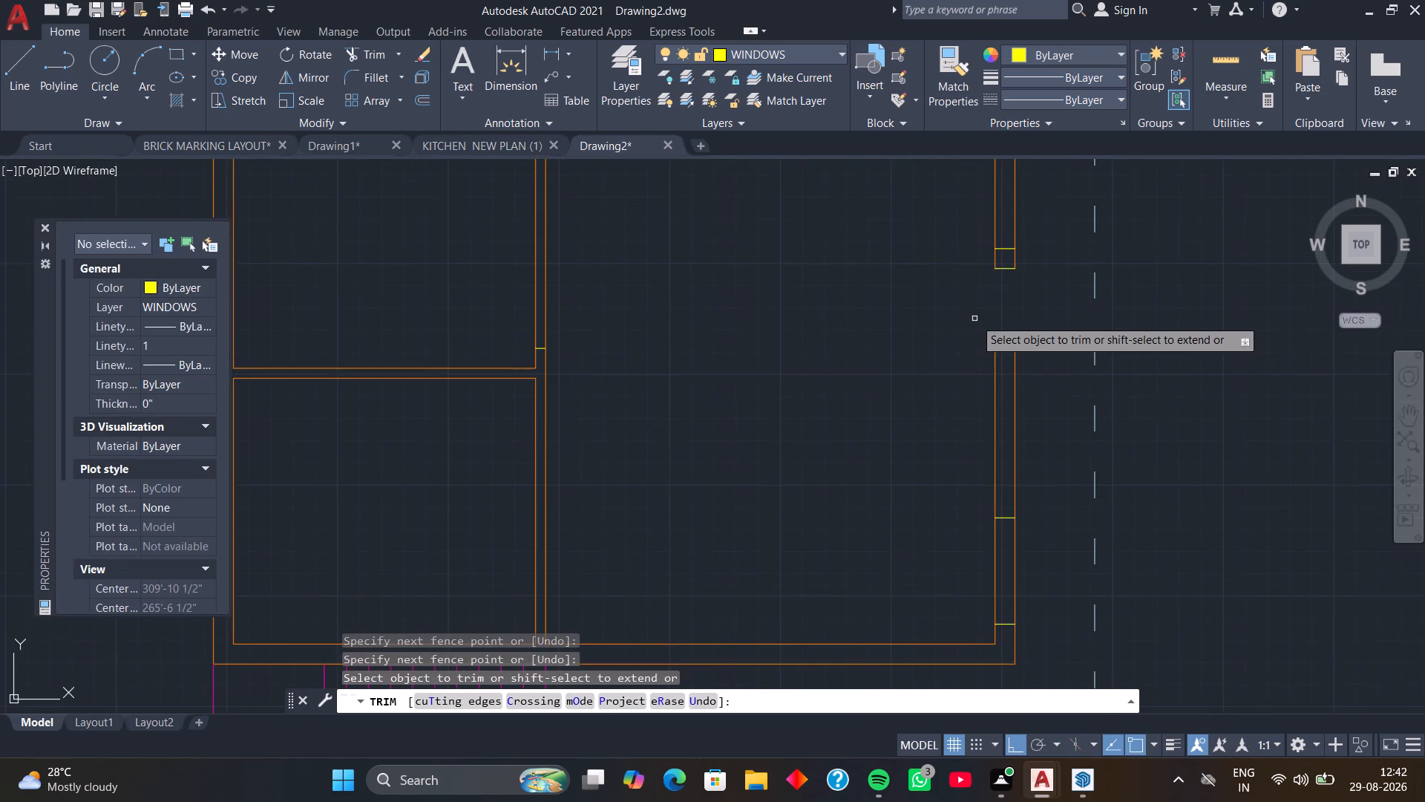
scroll(957, 323, "down", 2)
key("space")
Draw a line across the bottom outer wall from the large room's lower-right inner corner to the outer face.
middle_click_drag(937, 362, 946, 320)
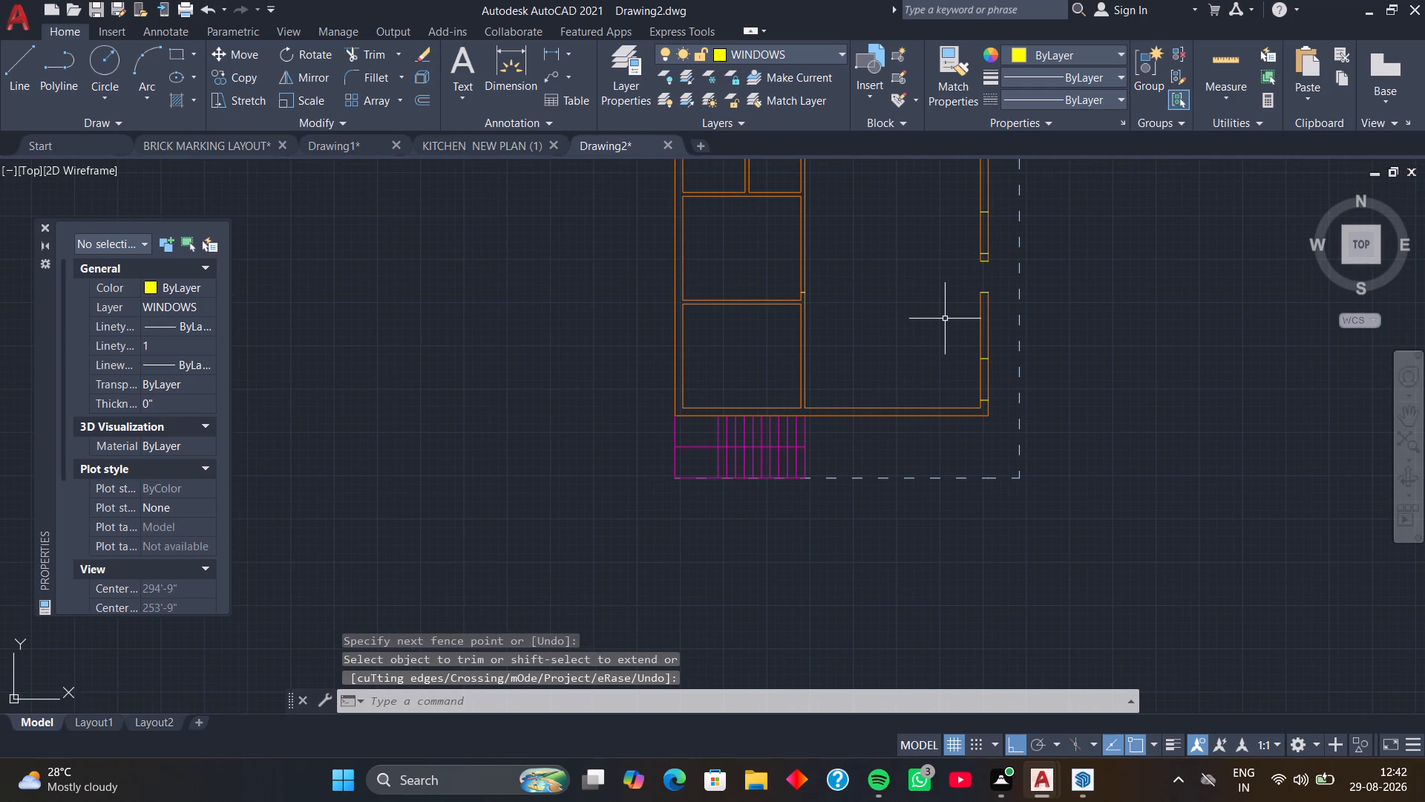
middle_click_drag(926, 266, 883, 449)
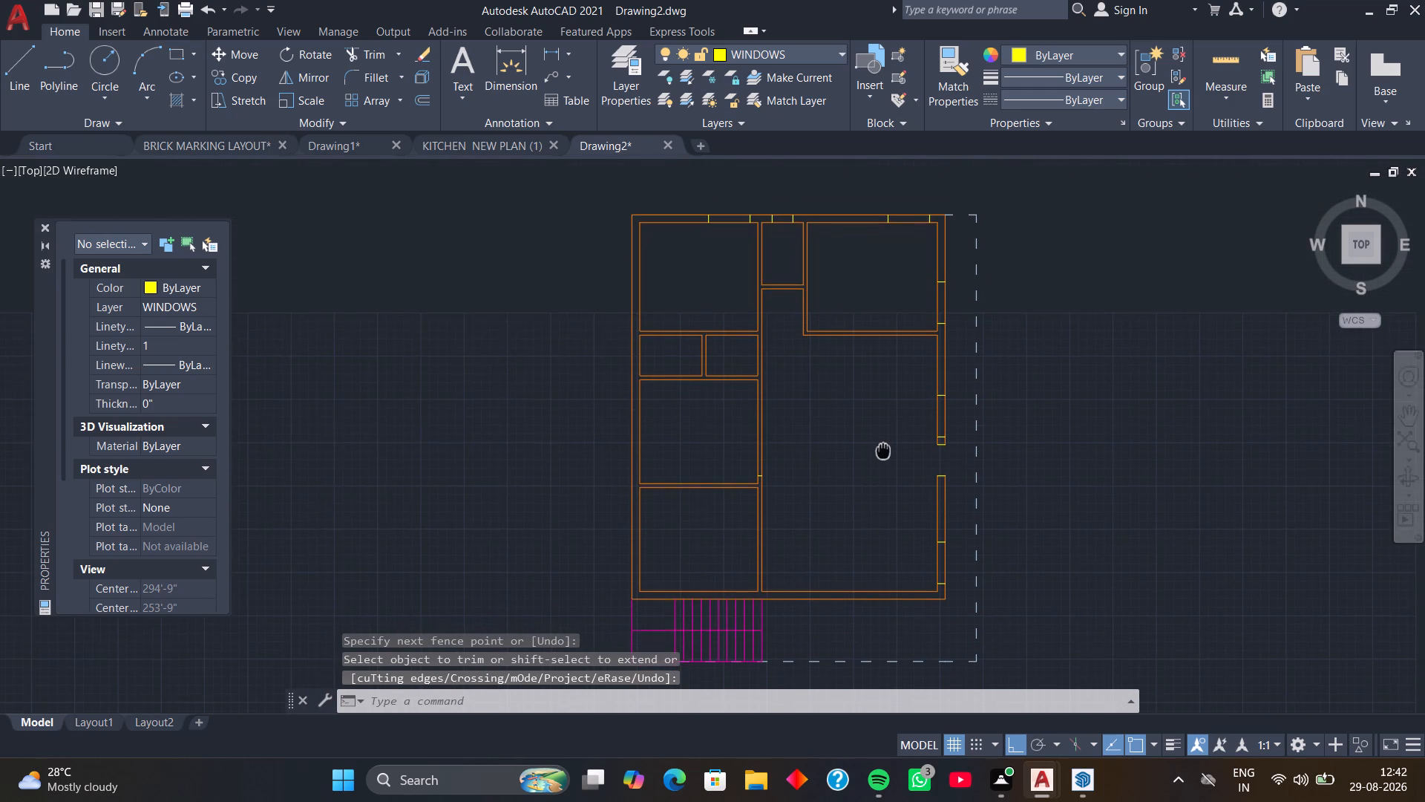
middle_click_drag(883, 449, 877, 352)
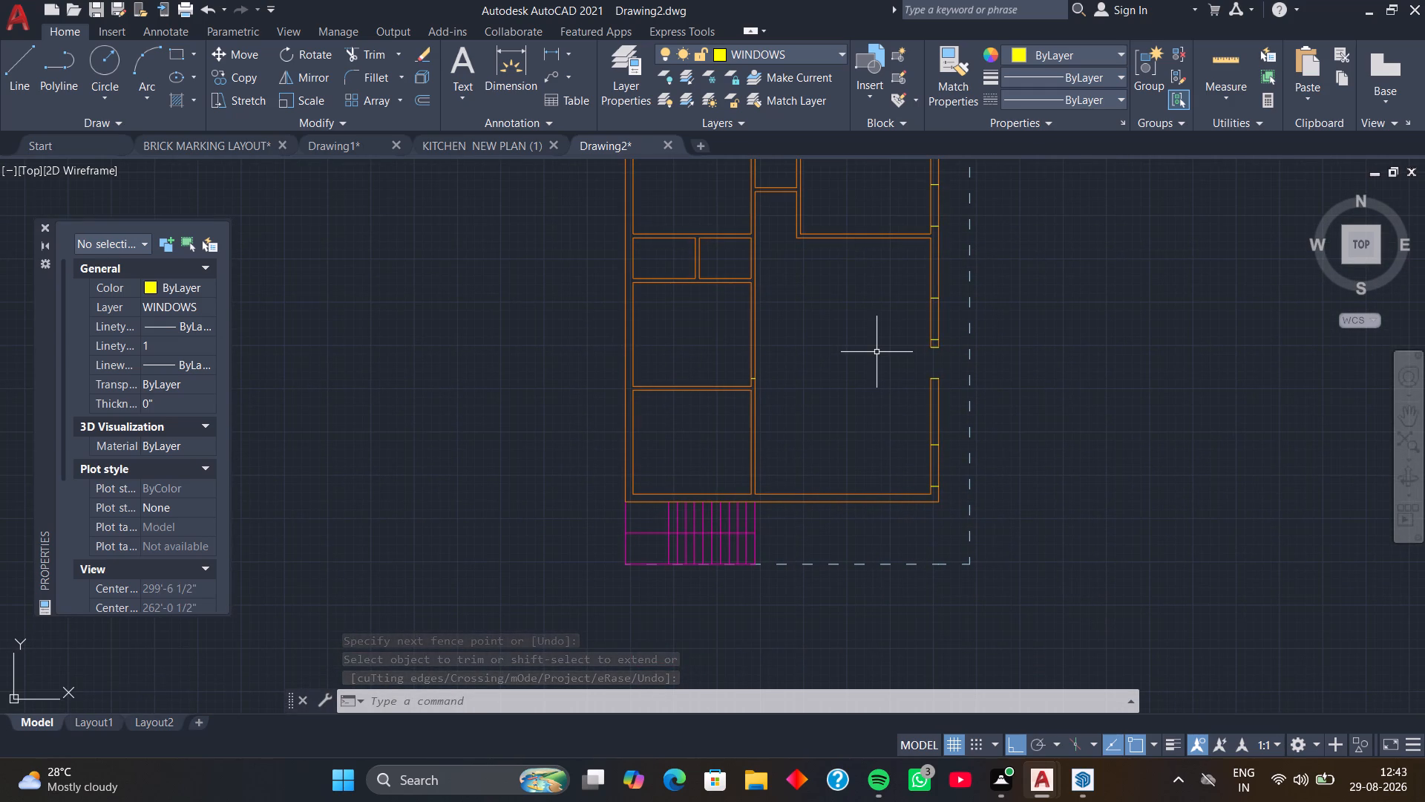
middle_click_drag(895, 426, 917, 342)
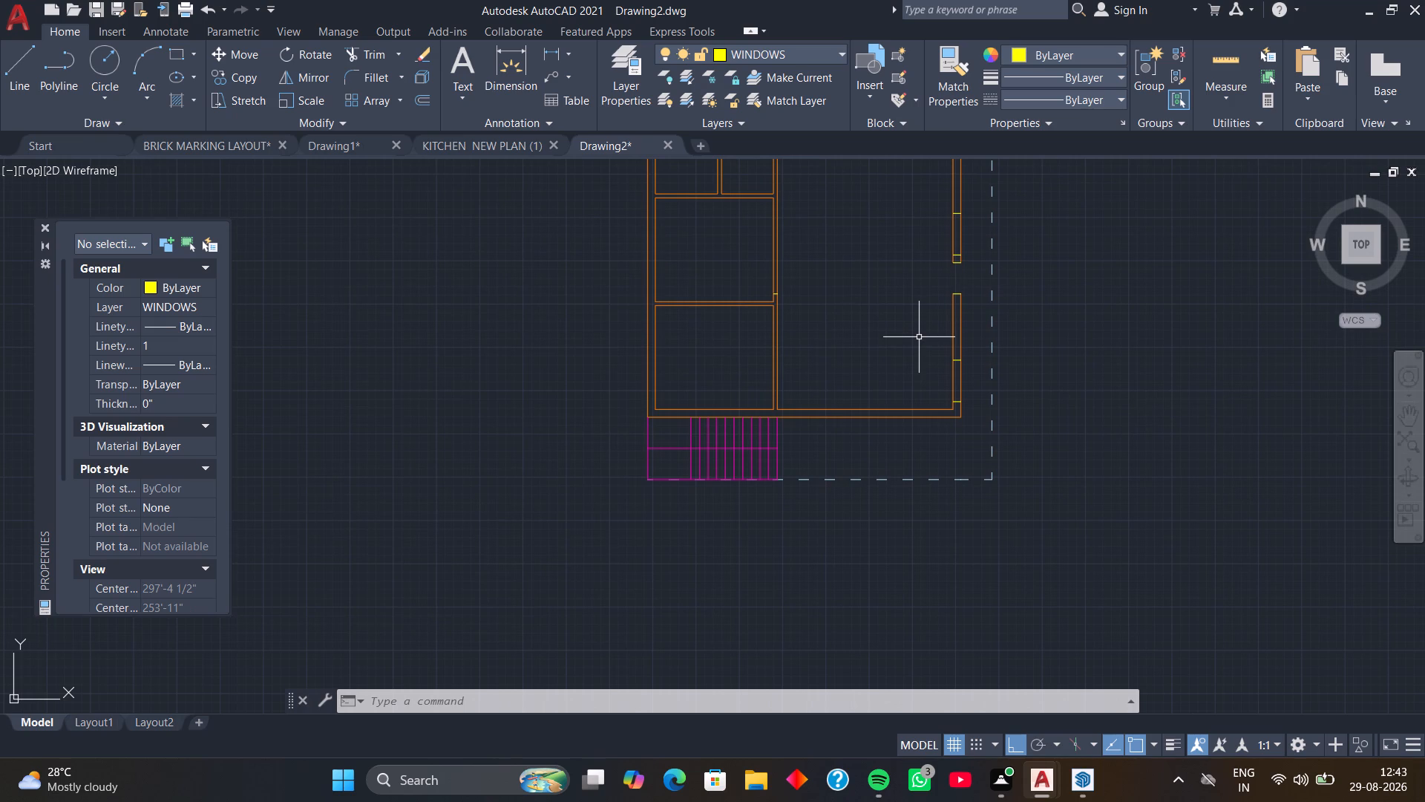
middle_click_drag(944, 437, 948, 423)
scroll(948, 414, "up", 3)
middle_click_drag(948, 418, 896, 439)
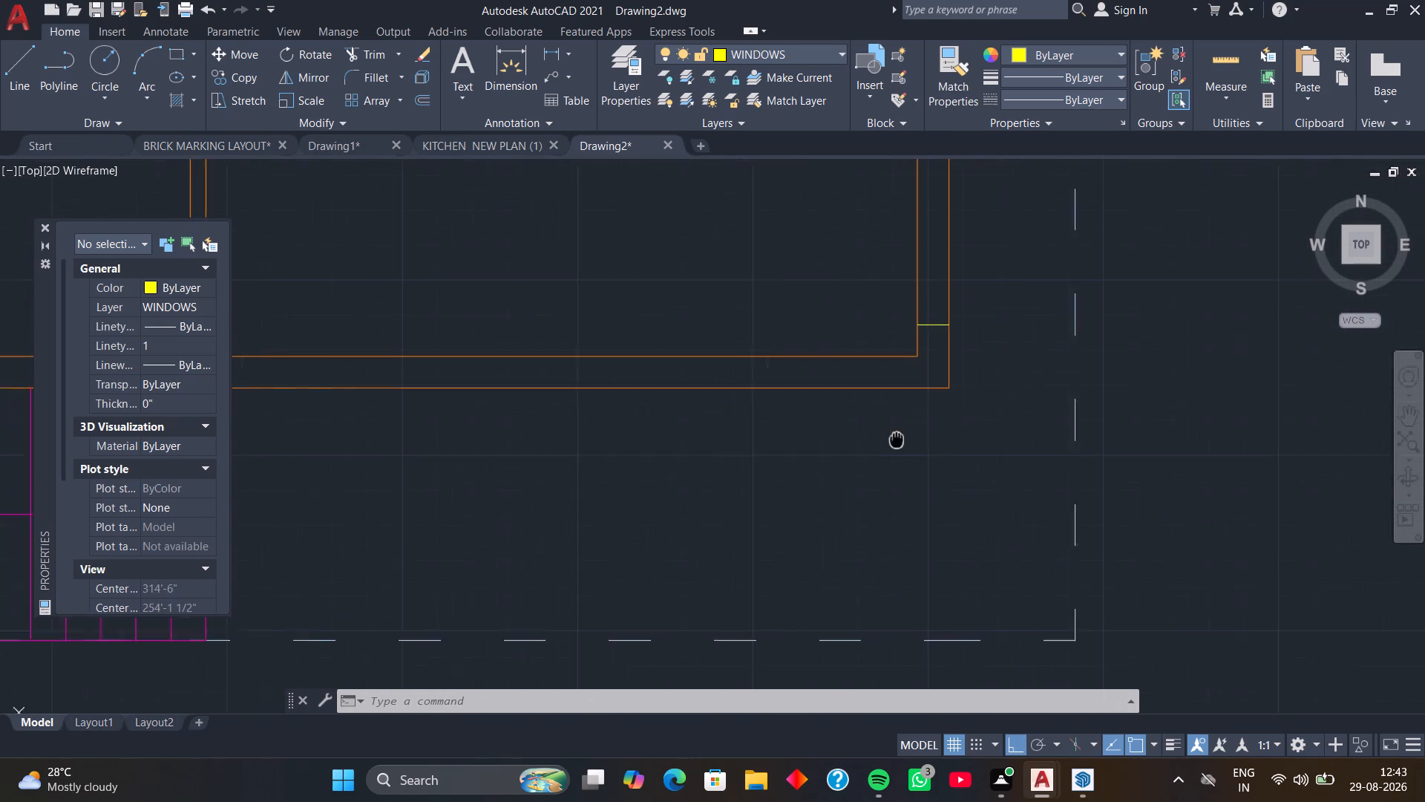
middle_click_drag(896, 439, 885, 447)
type("L")
key("space")
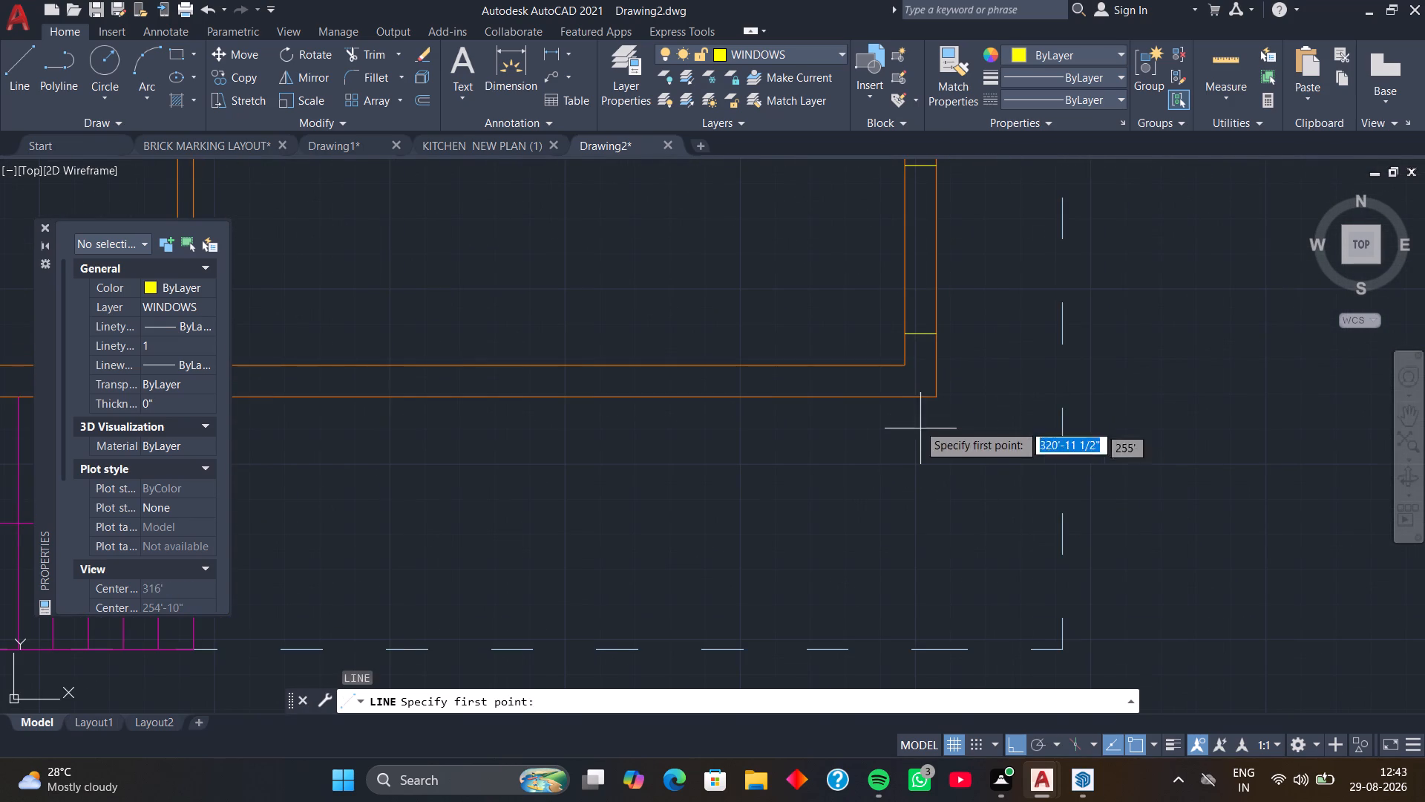
left_click(905, 368)
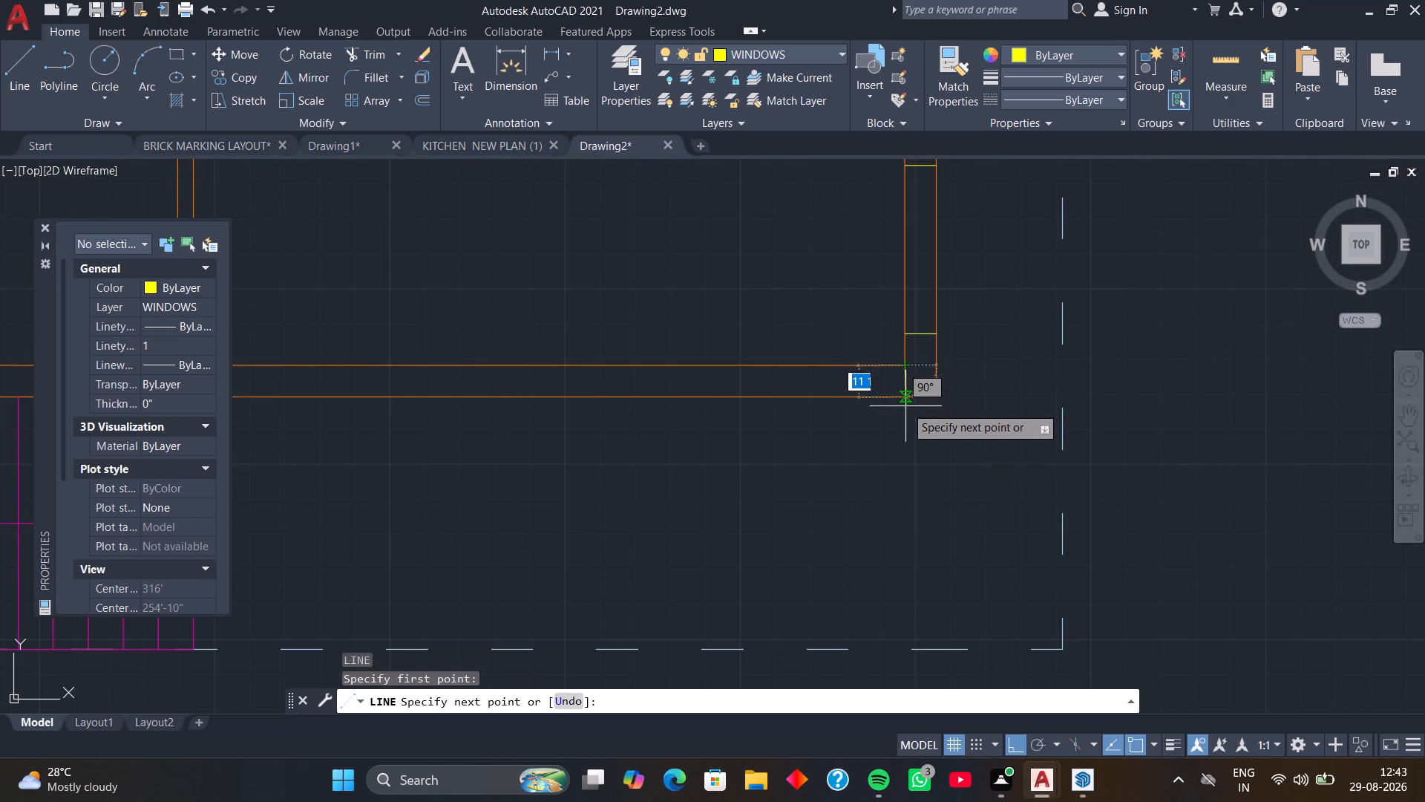
left_click(903, 400)
key("space")
Move the new line 9" to the left along the bottom outer wall.
left_click(904, 389)
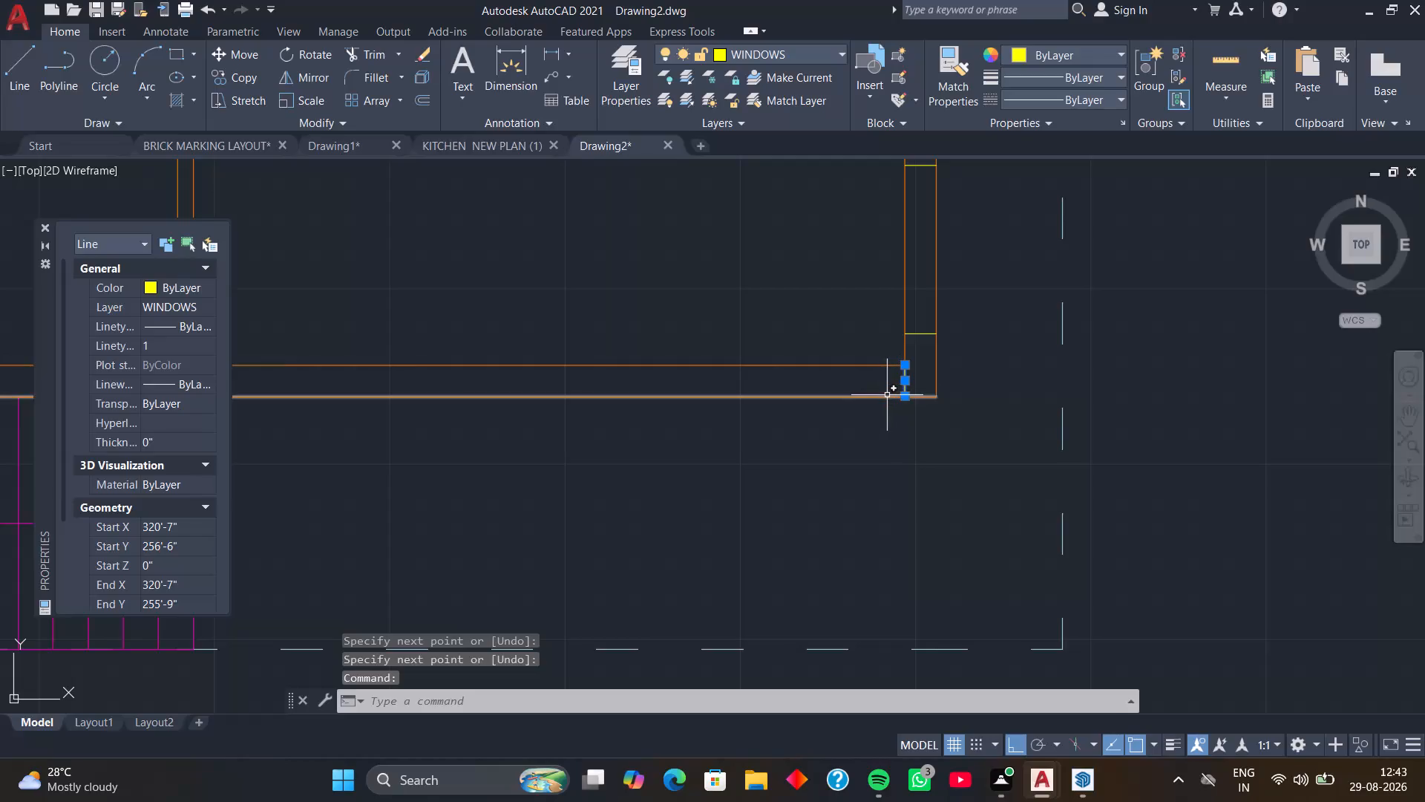
type("M")
key("space")
left_click(905, 394)
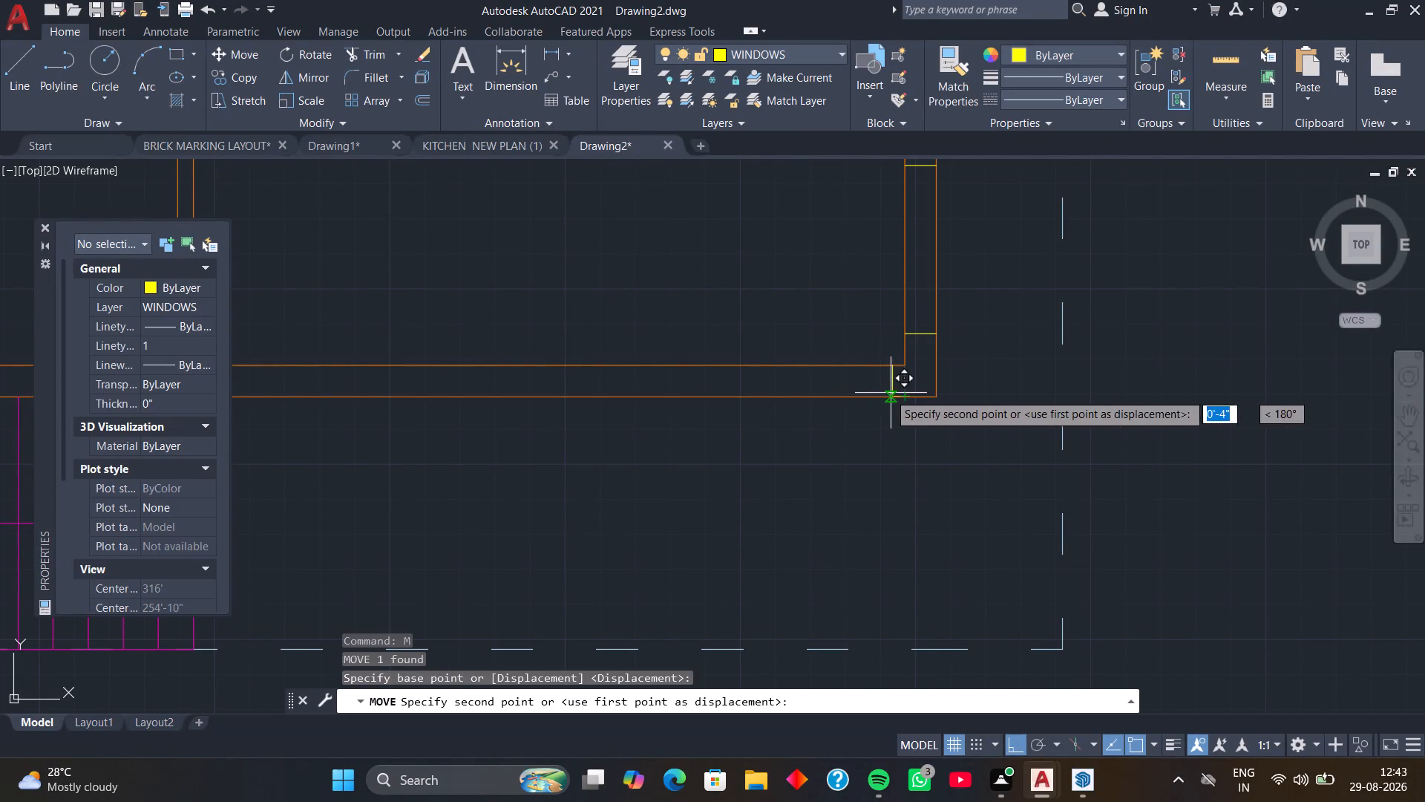
key("9")
key("Return")
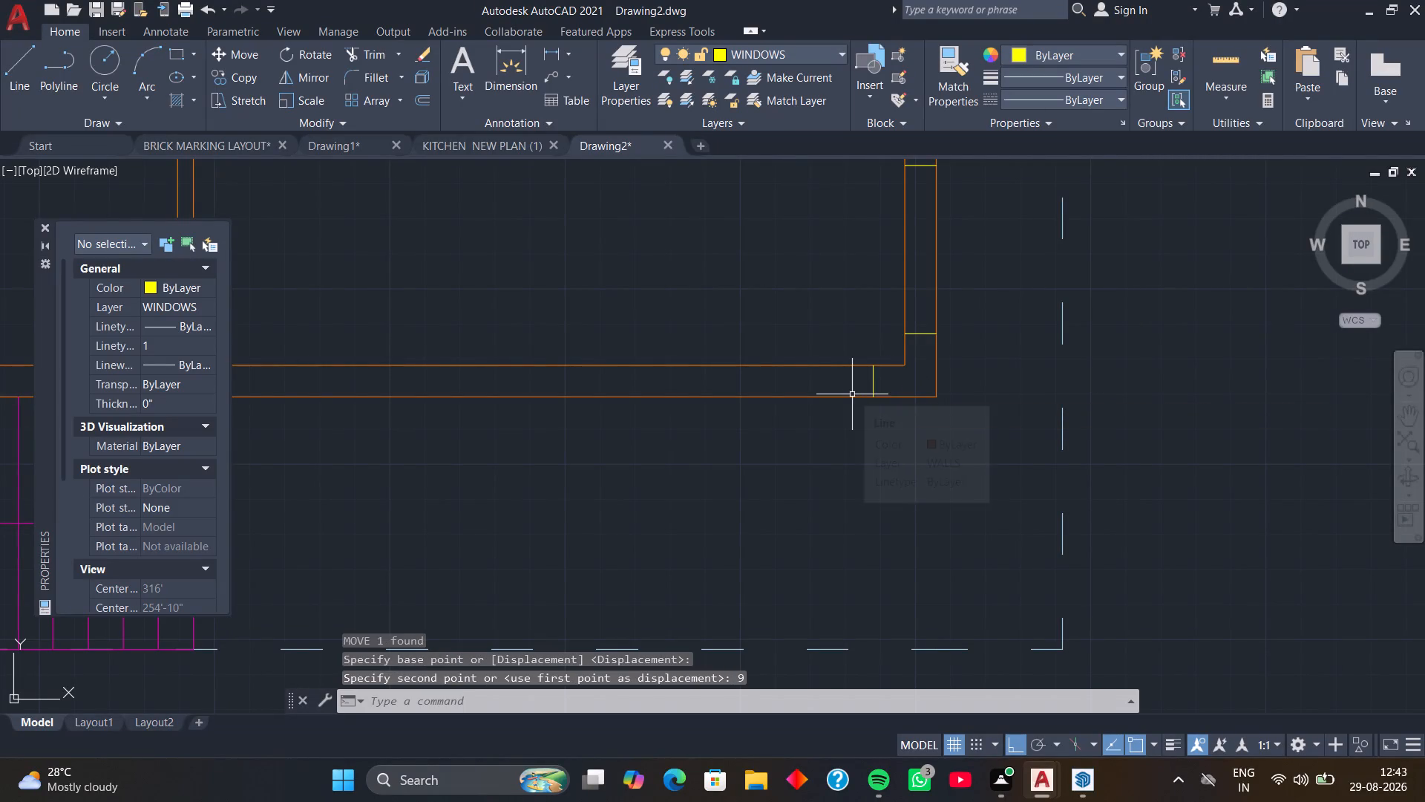
Copy the moved line 5' to the left along the bottom outer wall.
left_click(875, 389)
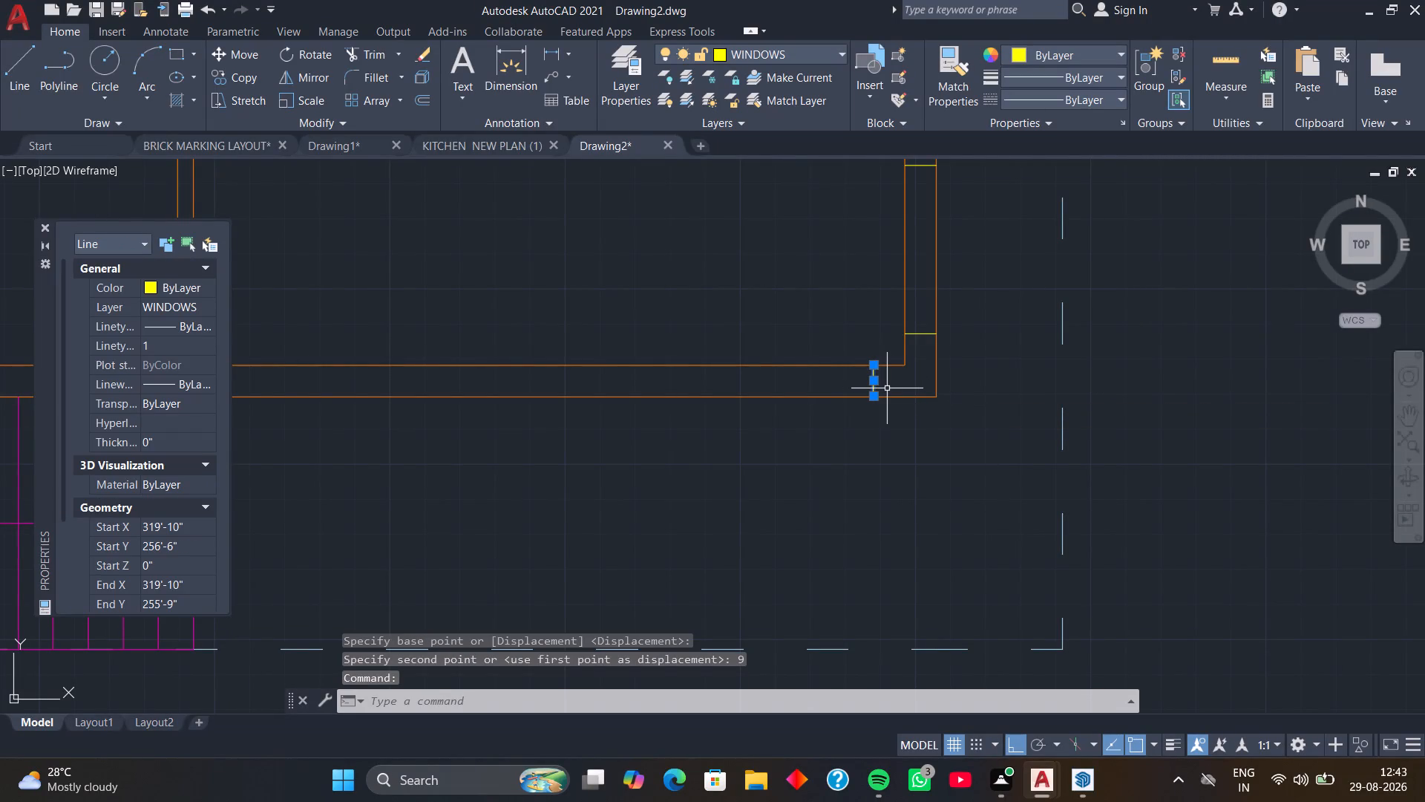
type("CO")
key("space")
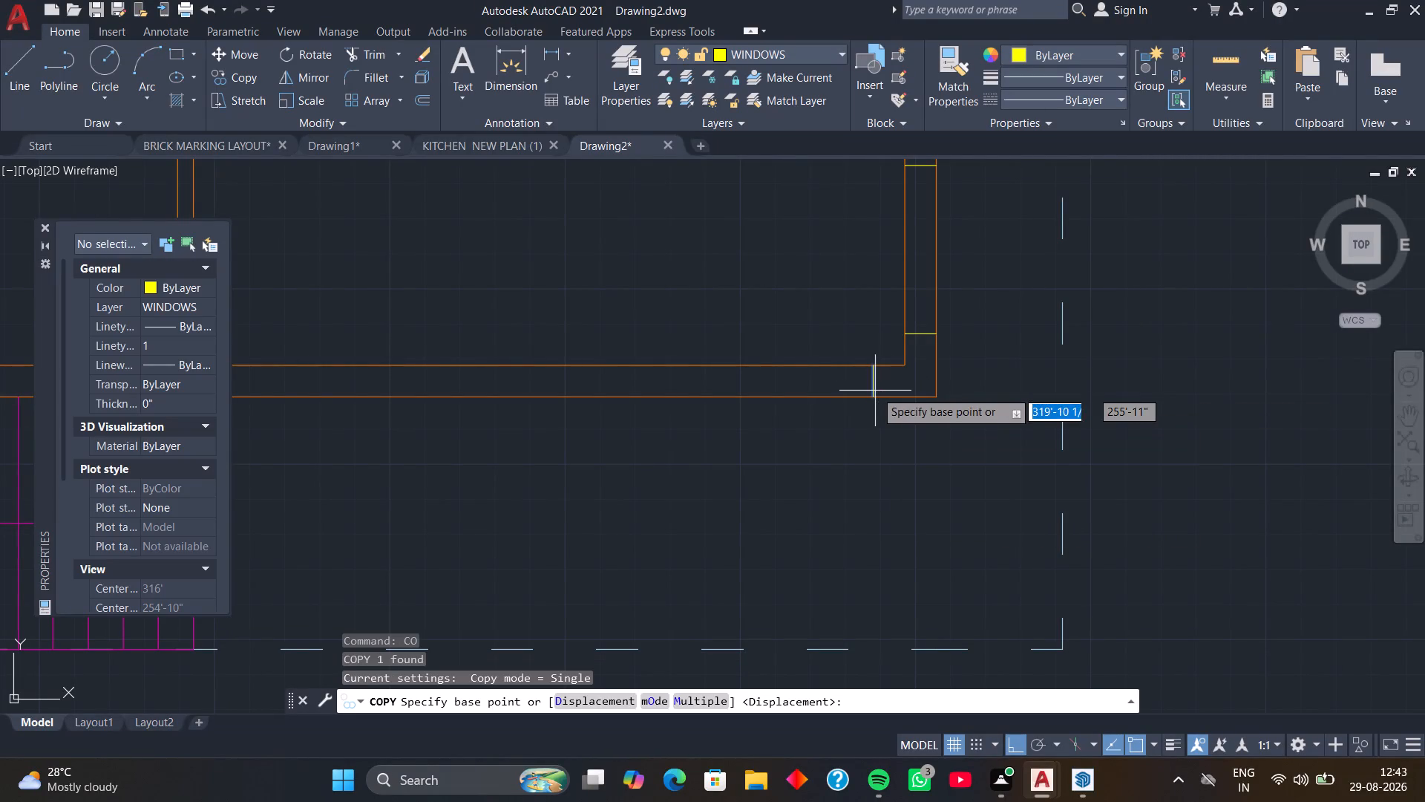
left_click(872, 397)
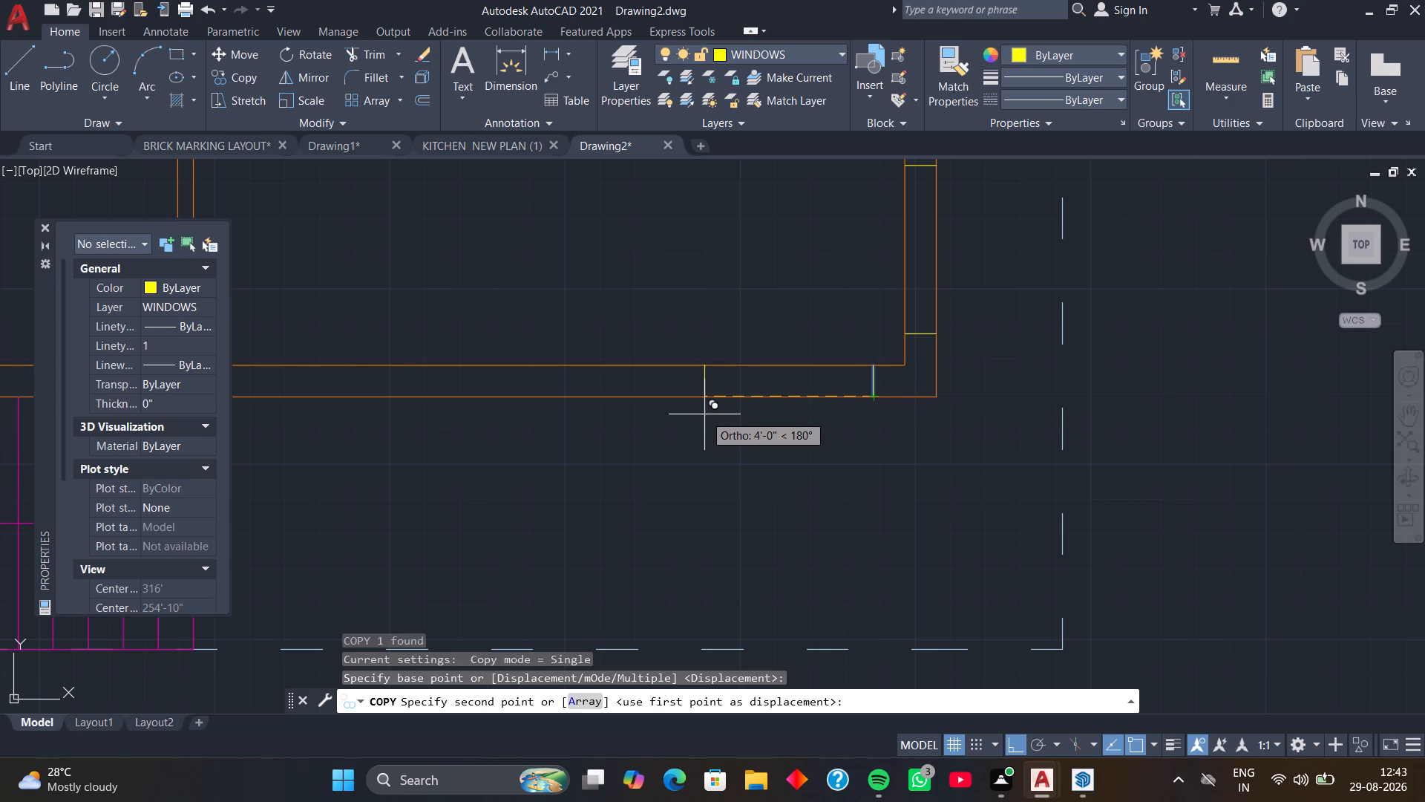
type("5'")
key("Return")
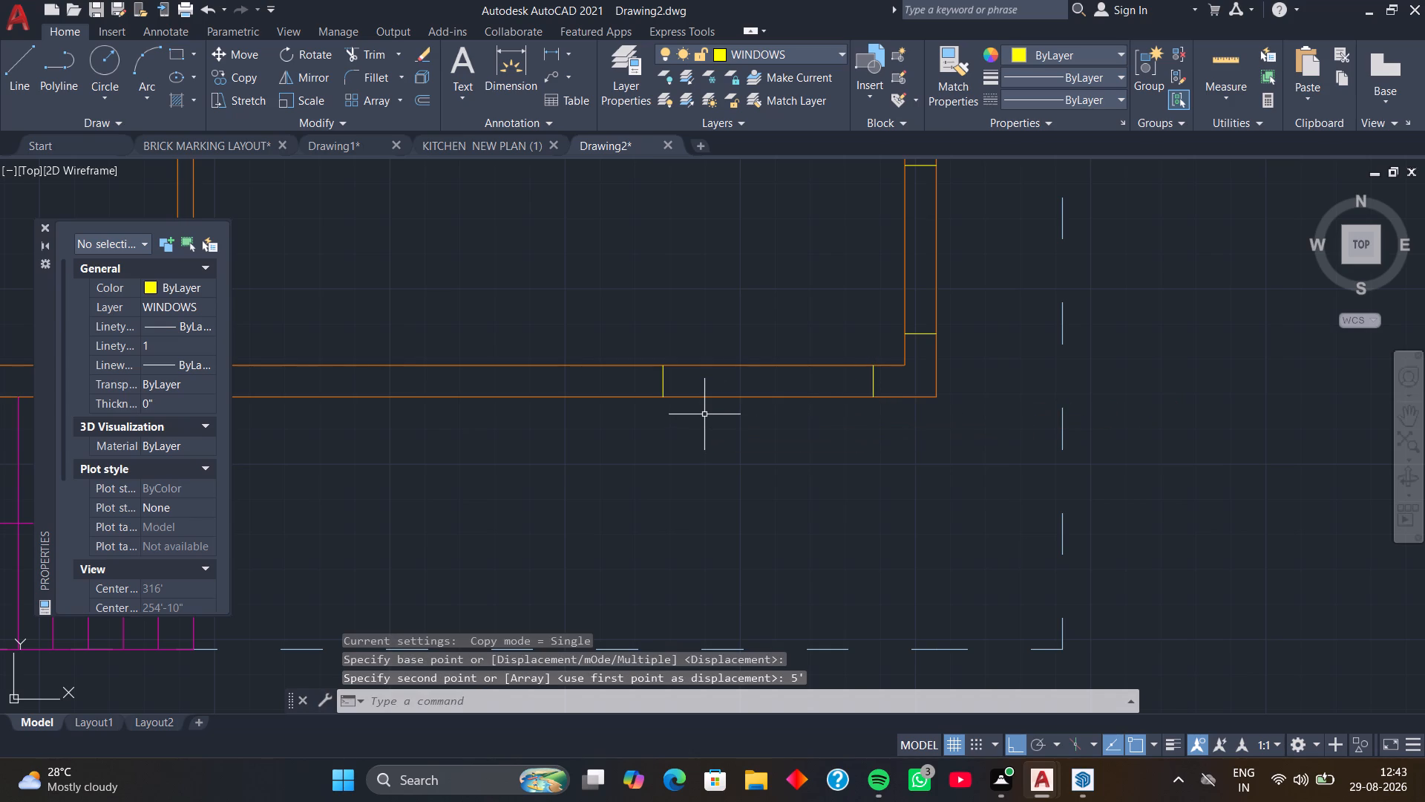
Trim both faces of the bottom outer wall between the two lines 5' apart to form an opening.
scroll(704, 414, "down", 2)
middle_click_drag(708, 414, 836, 416)
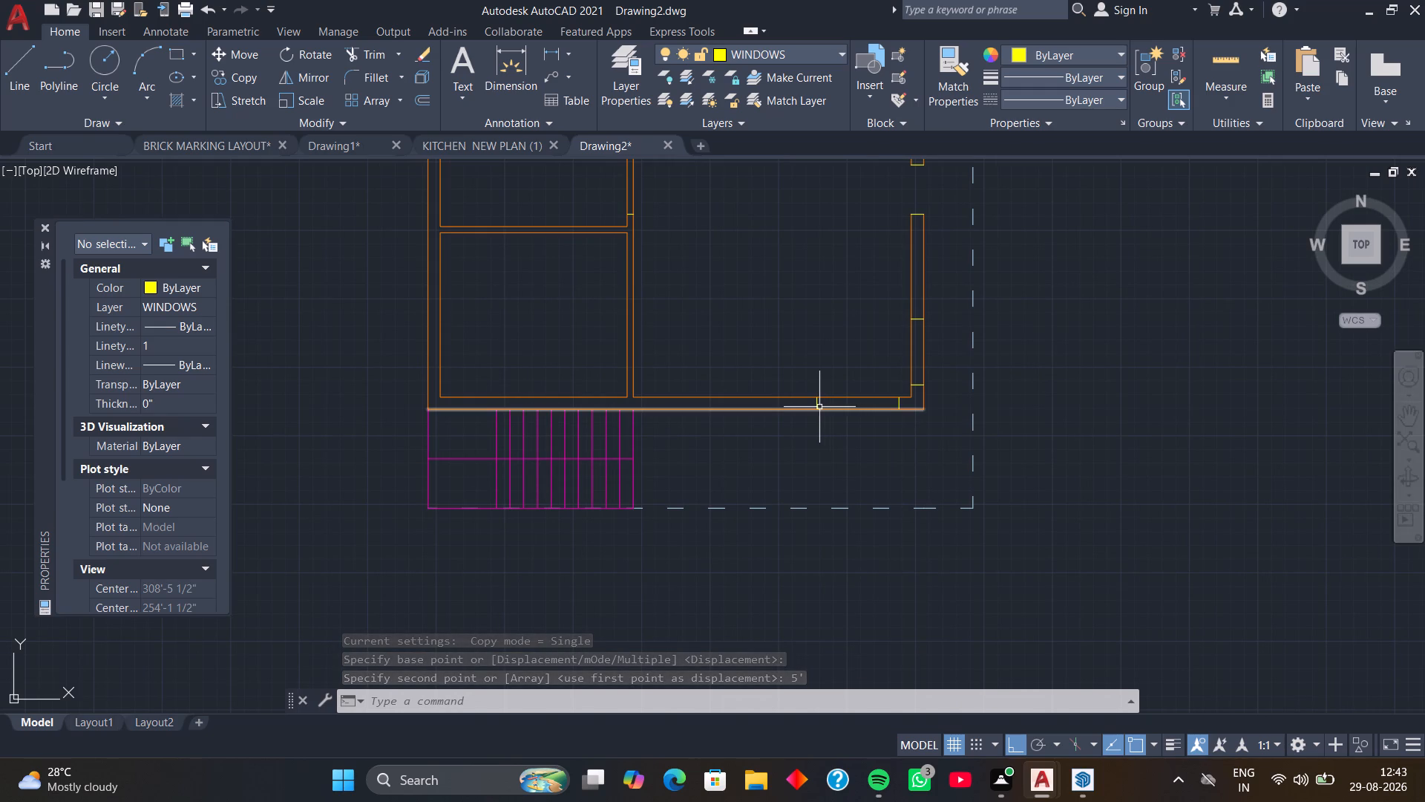
key("t")
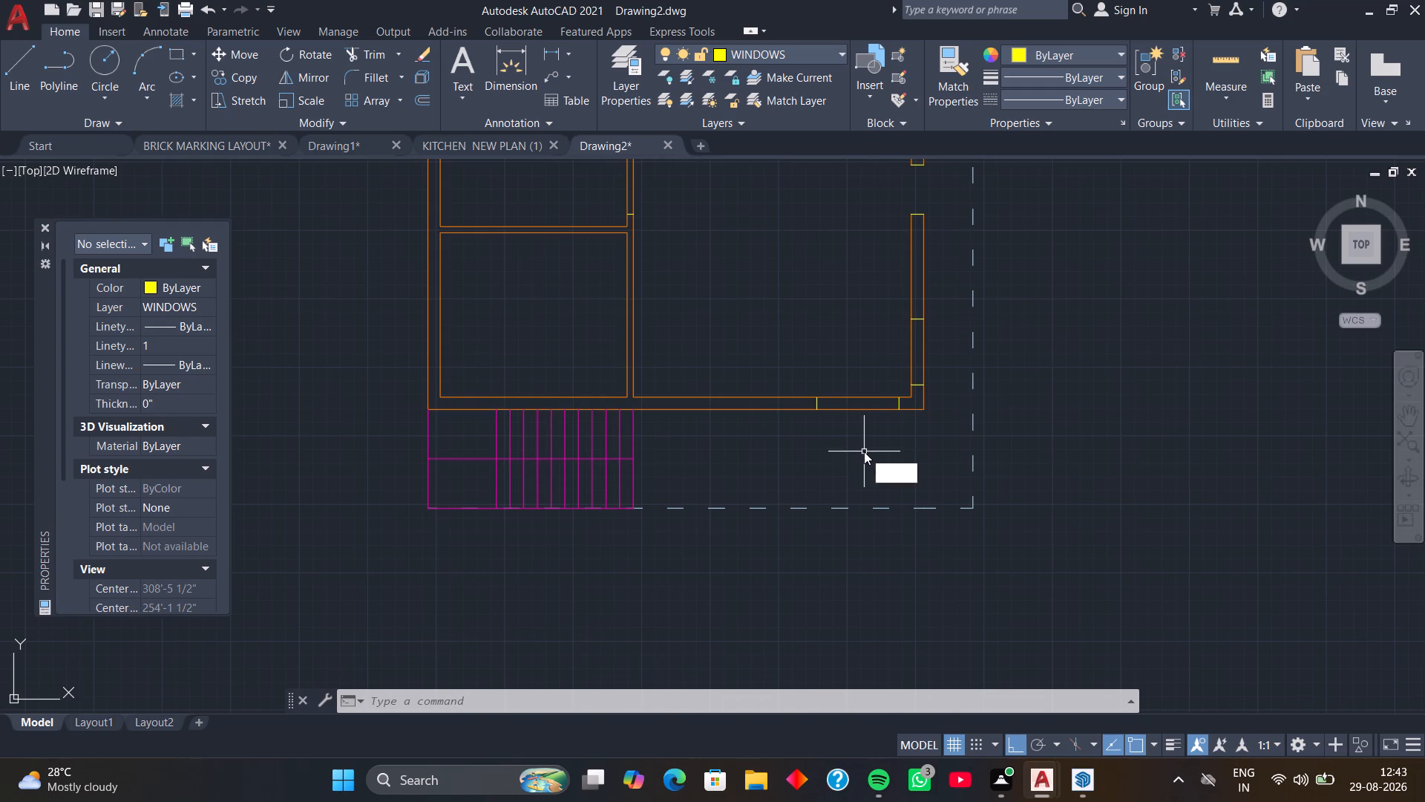
key("r")
key("space")
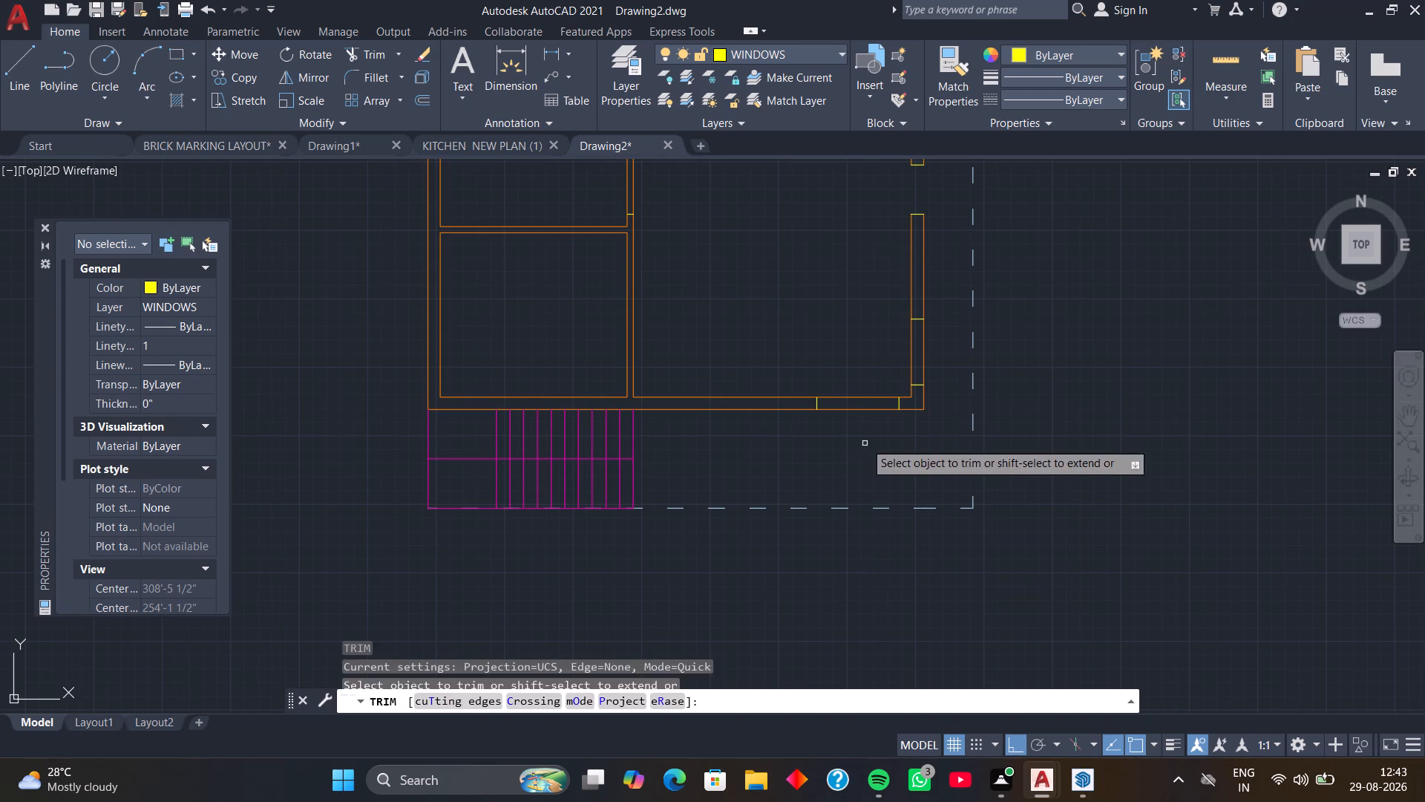
left_click_drag(856, 383, 862, 432)
scroll(827, 416, "up", 1)
middle_click_drag(834, 416, 878, 425)
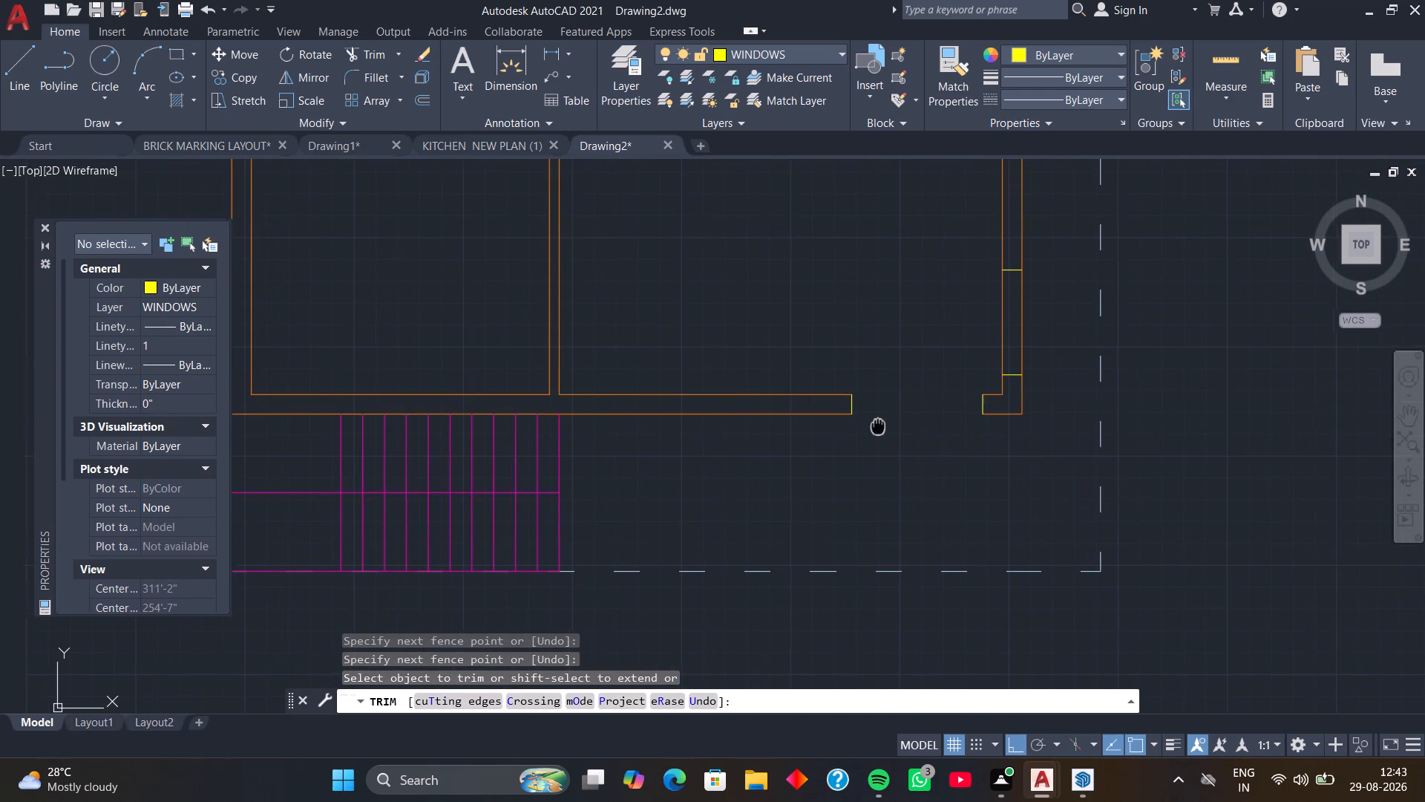
middle_click_drag(878, 425, 879, 425)
key("space")
Copy the line at the opening's left edge 1' to the left along the bottom outer wall.
left_click(852, 409)
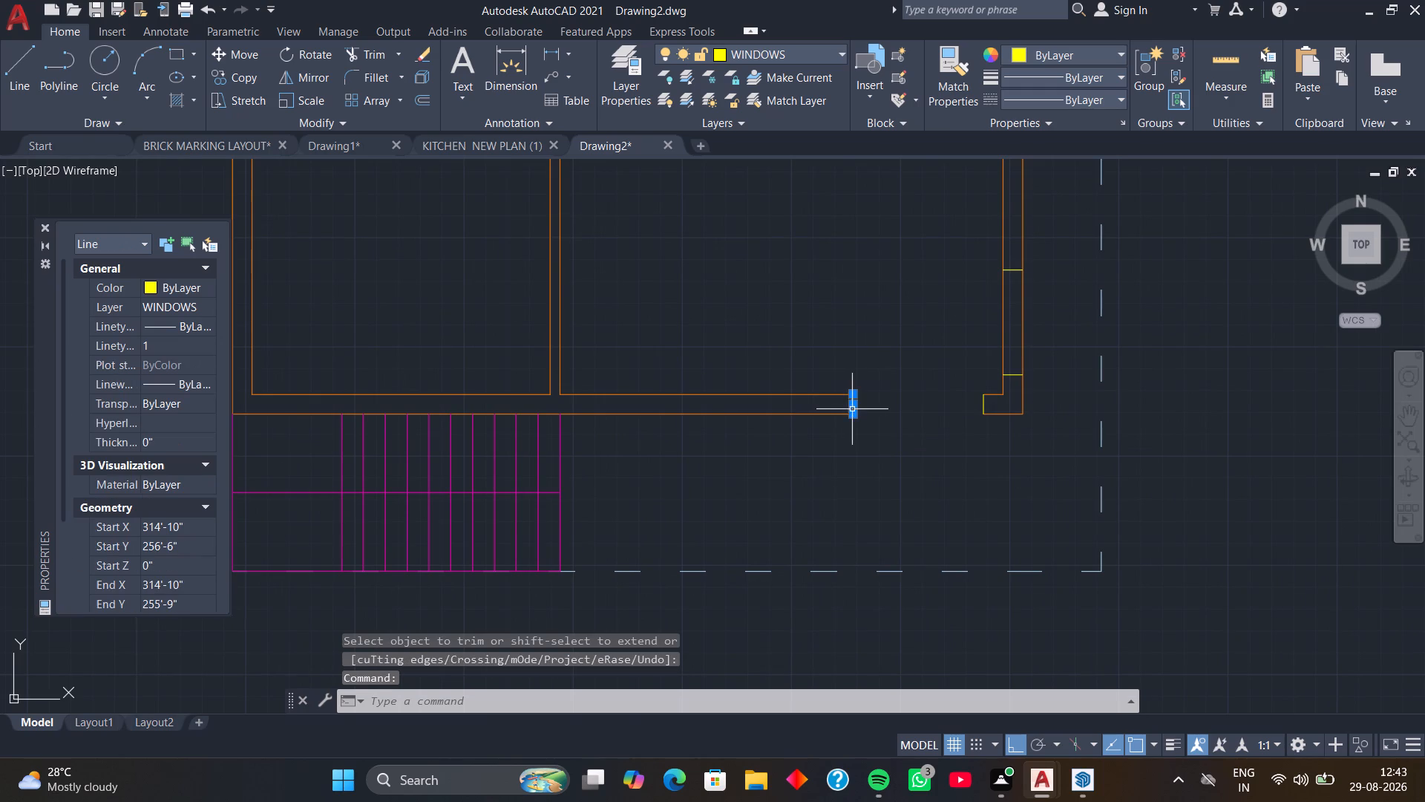
key("c")
type("O")
key("space")
left_click(848, 415)
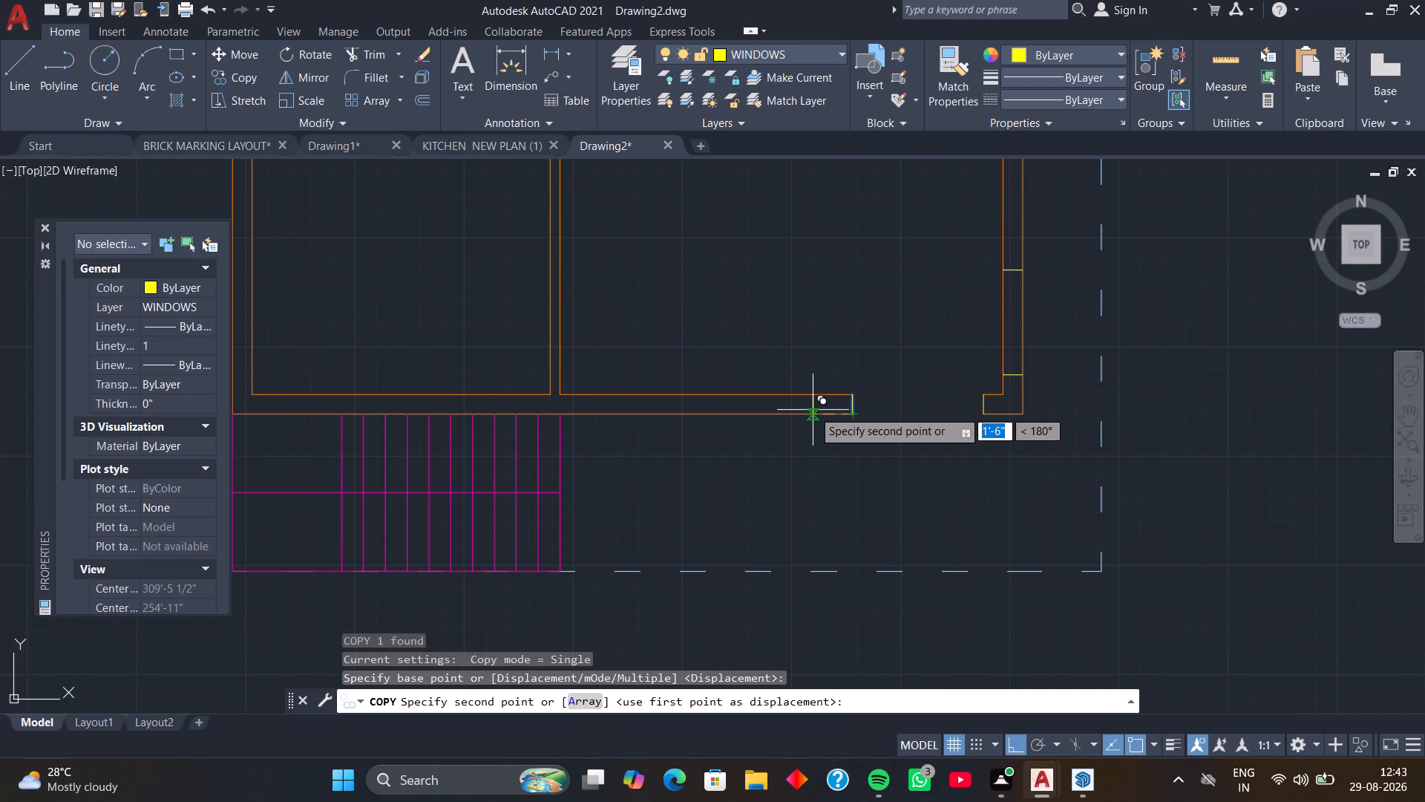
type("1'")
key("Return")
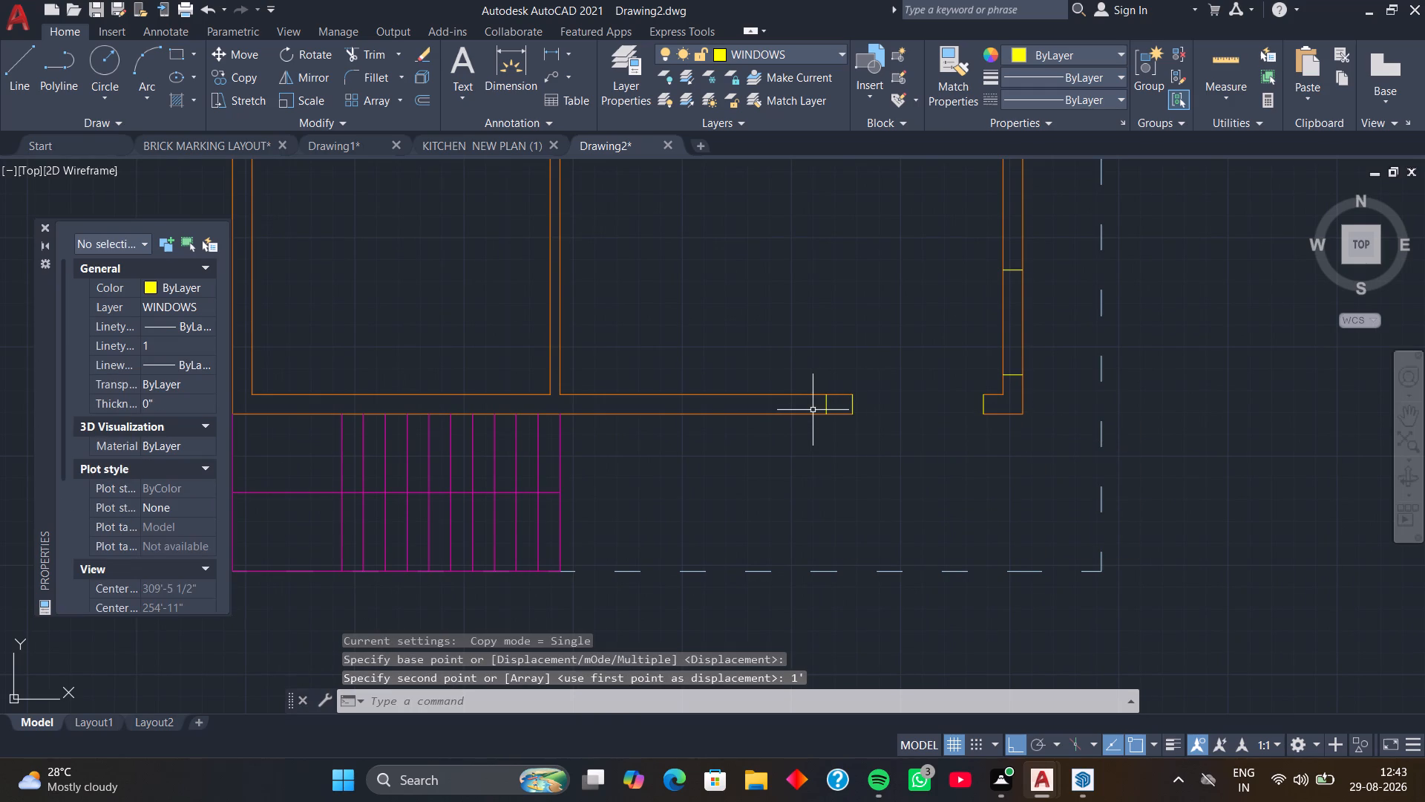
Draw a line across the bottom outer wall from the large room's lower-left inner corner to the outer face.
middle_click_drag(811, 429, 884, 434)
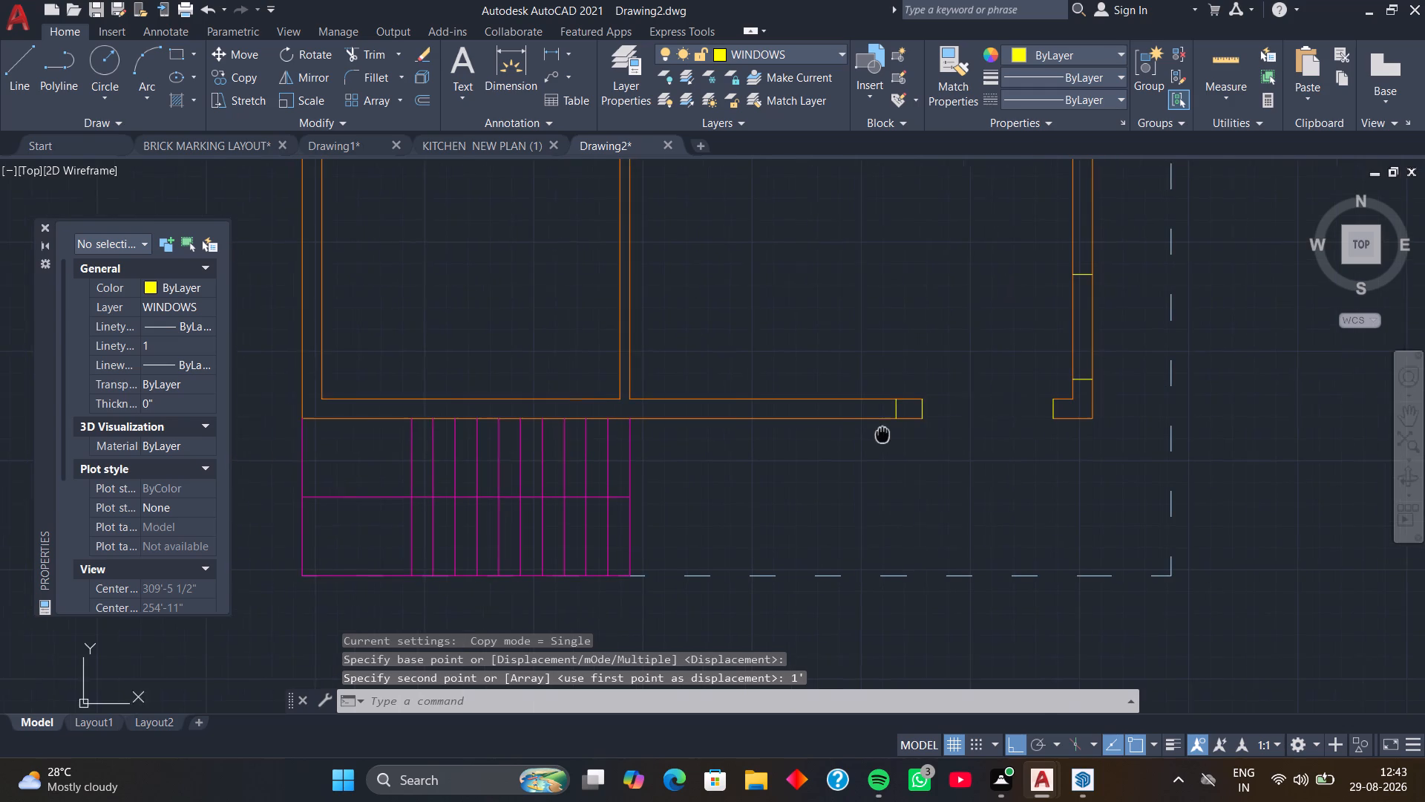
middle_click_drag(884, 434, 888, 435)
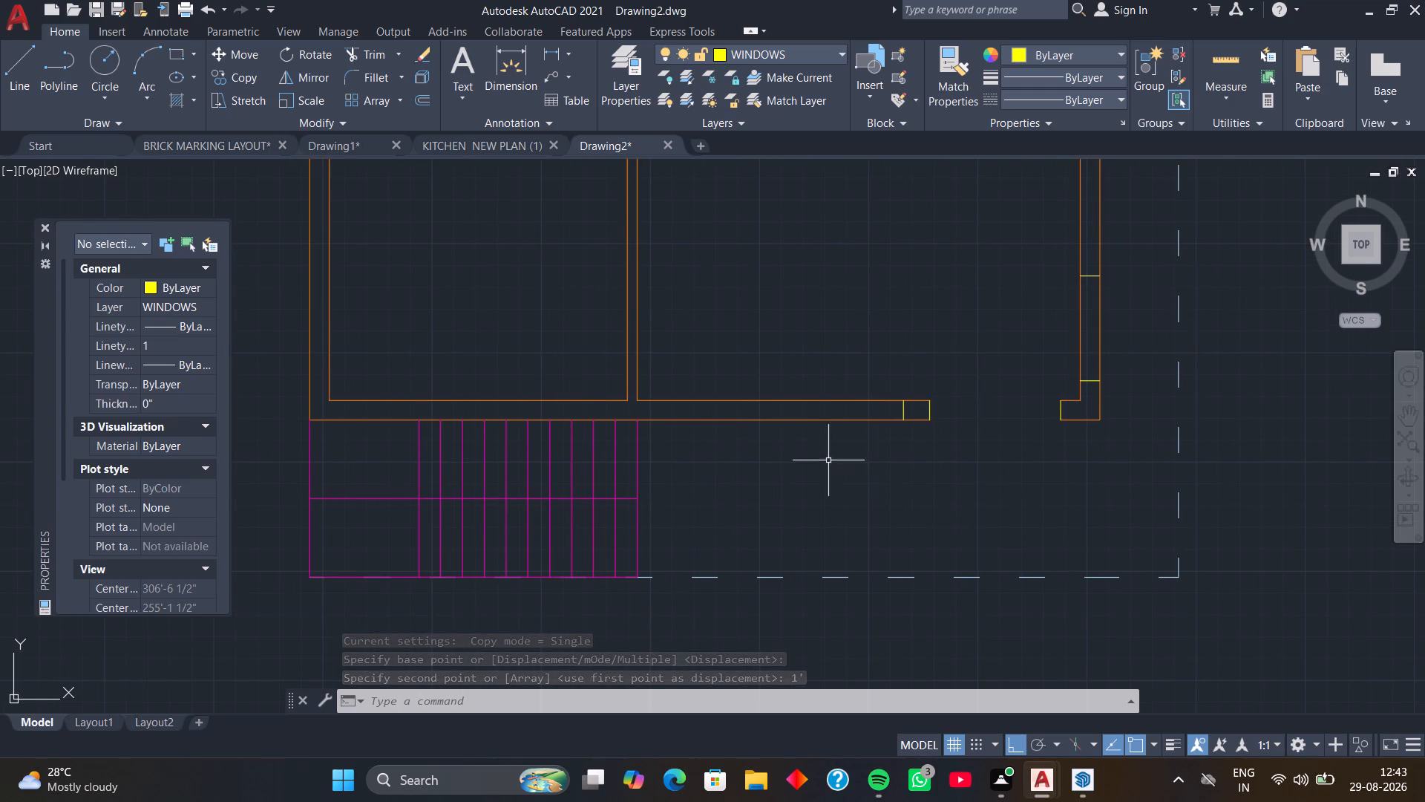
middle_click_drag(824, 456, 987, 460)
middle_click_drag(833, 444, 903, 452)
type("L")
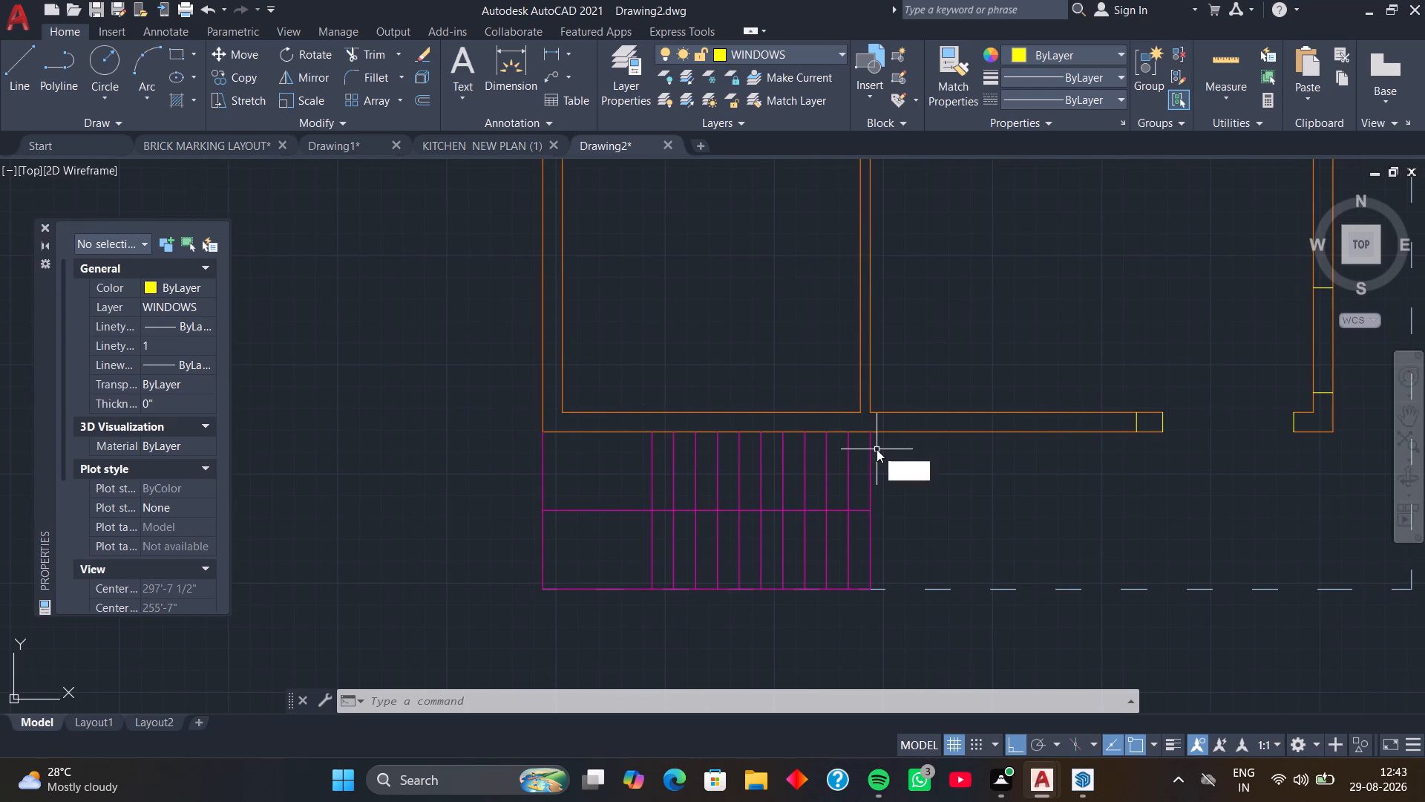
key("space")
left_click(870, 417)
left_click(871, 431)
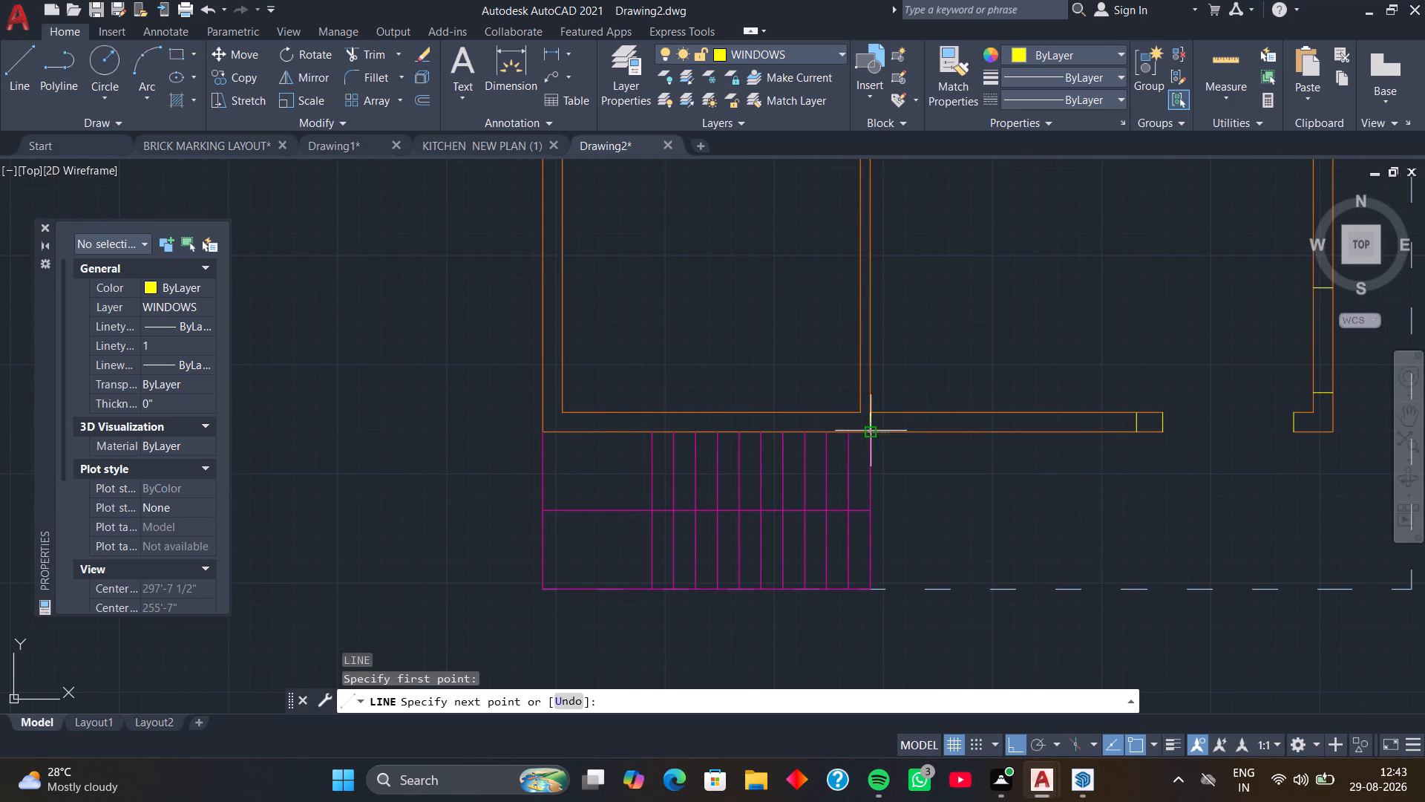
key("space")
Move the line at the large room's lower-left corner 1'6" to the right along the bottom outer wall.
left_click(871, 425)
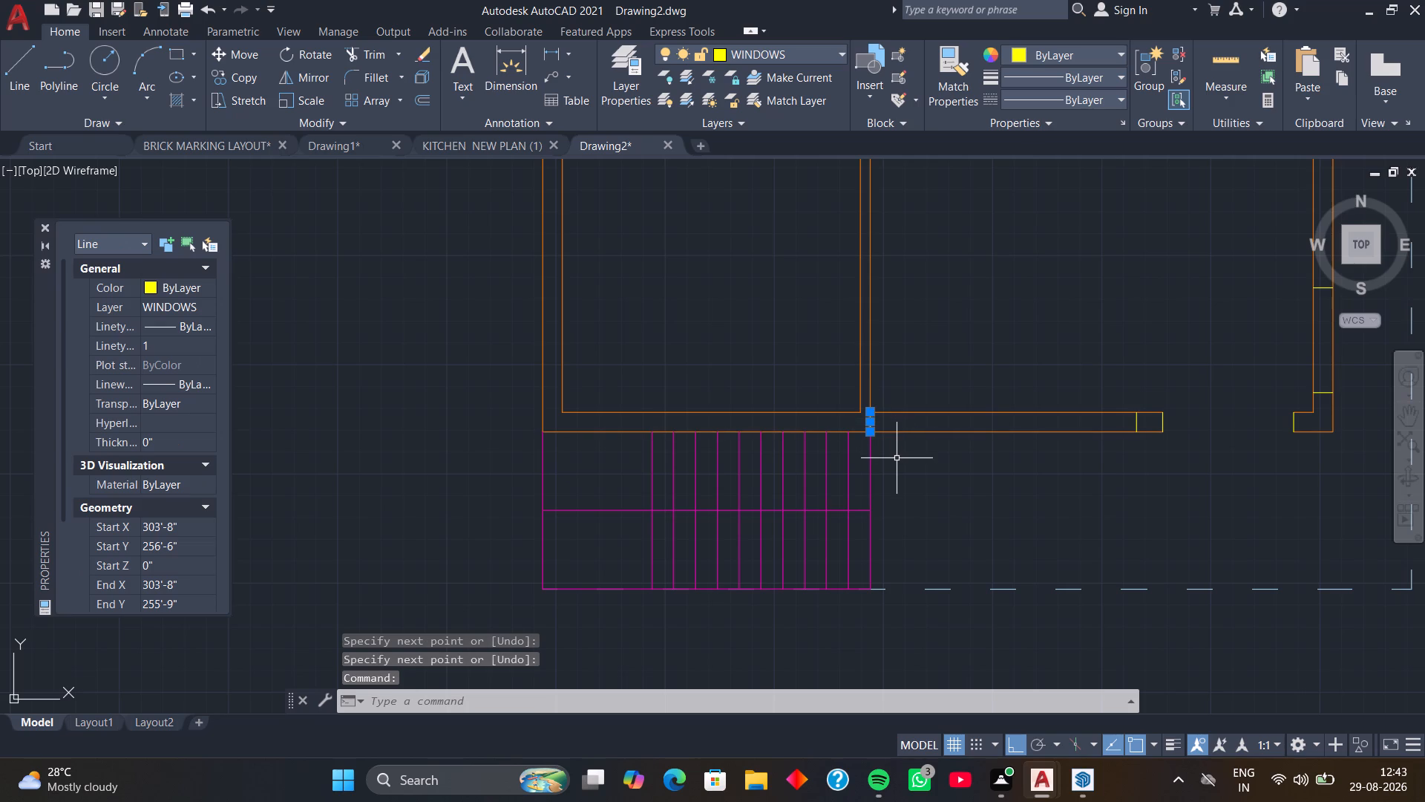
type("M")
key("space")
left_click(869, 436)
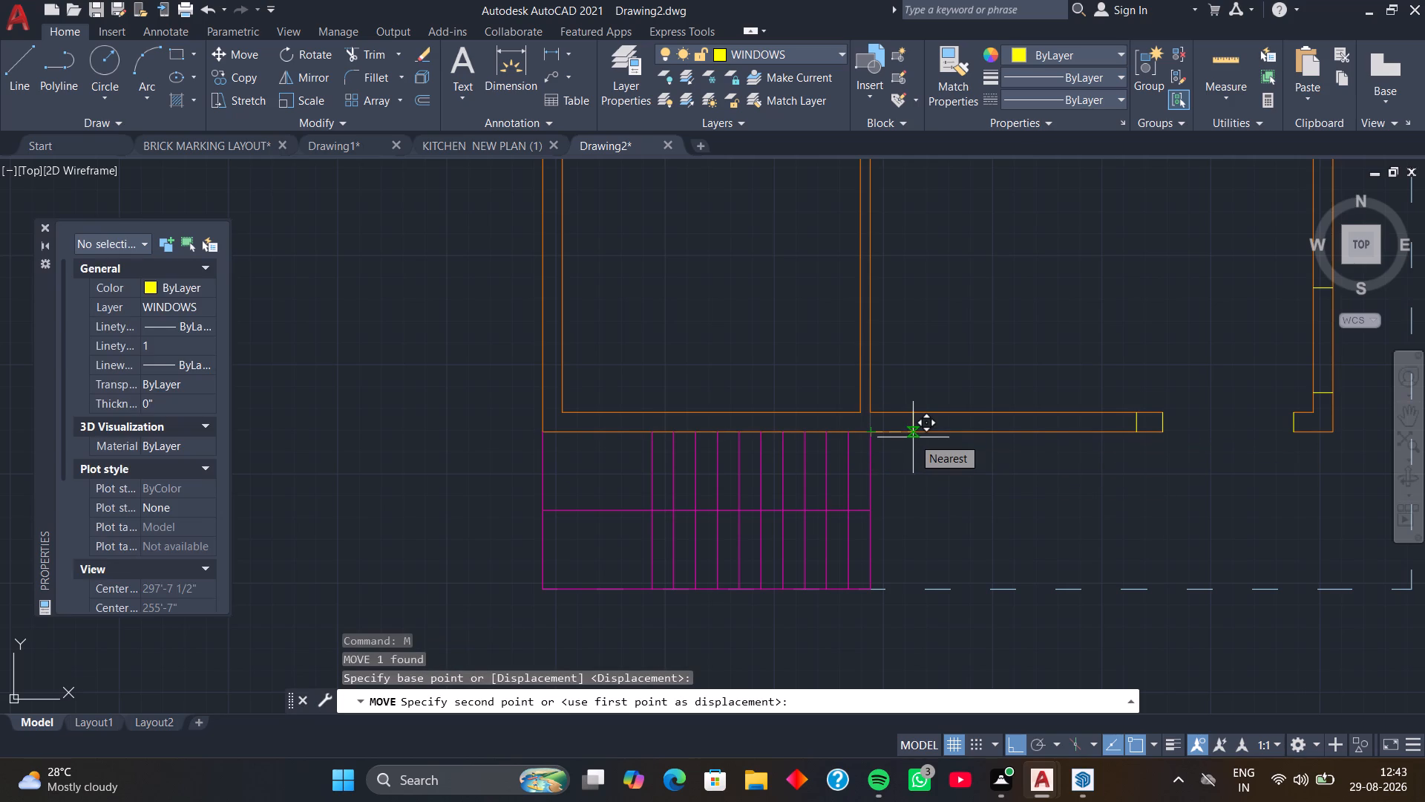
type("1'6")
key("Return")
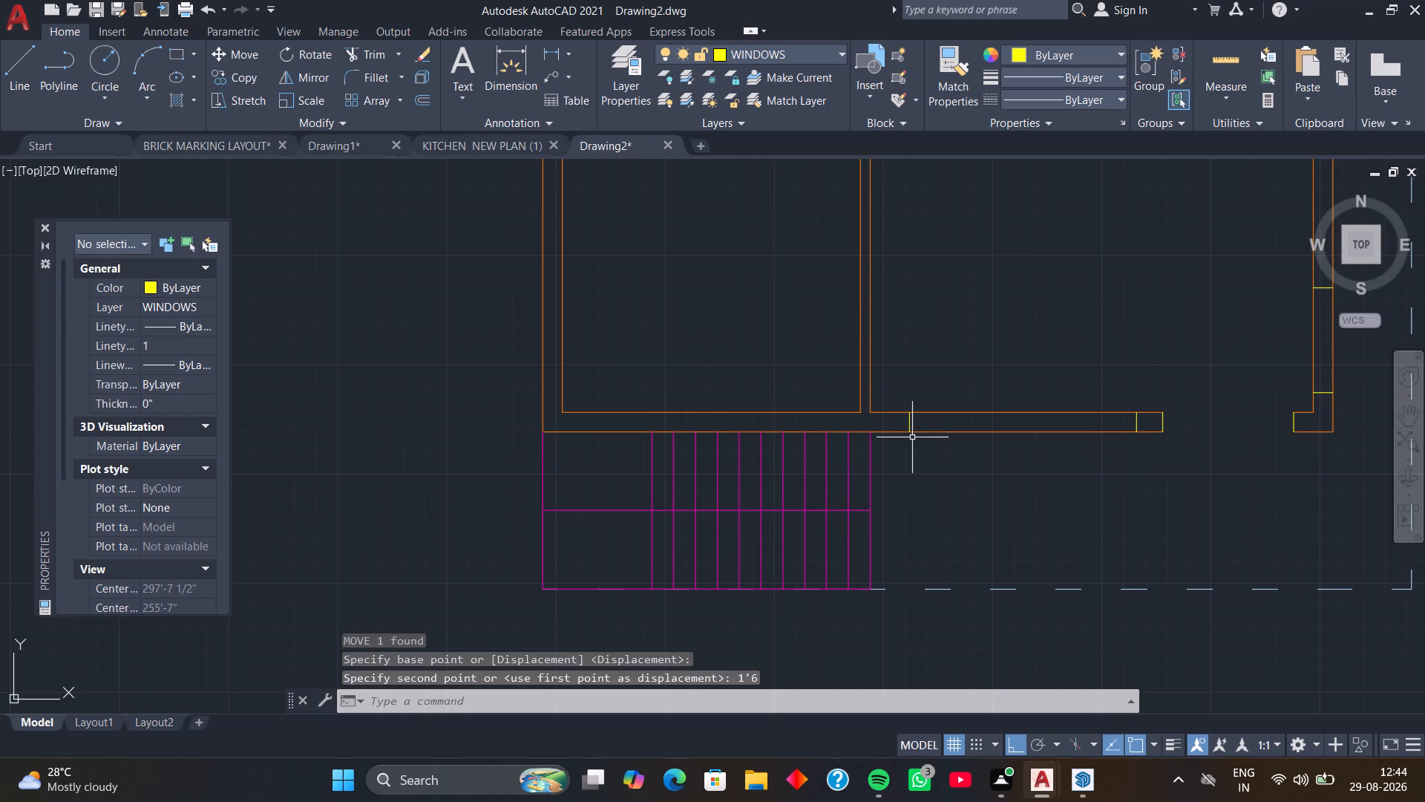
Copy the moved line 4' to the right along the bottom outer wall to mark the window's other edge.
left_click(911, 428)
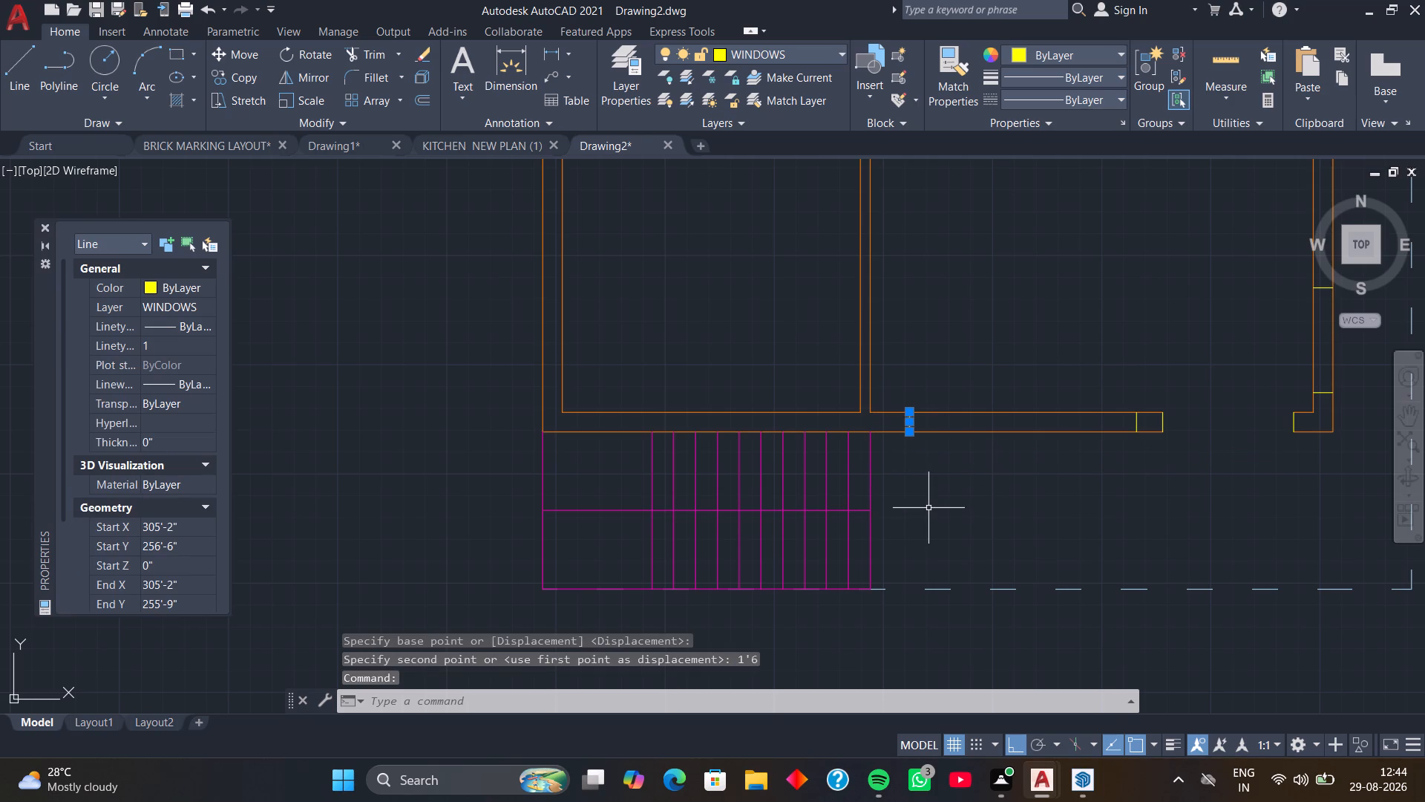
key("c")
type("O")
key("space")
left_click(906, 432)
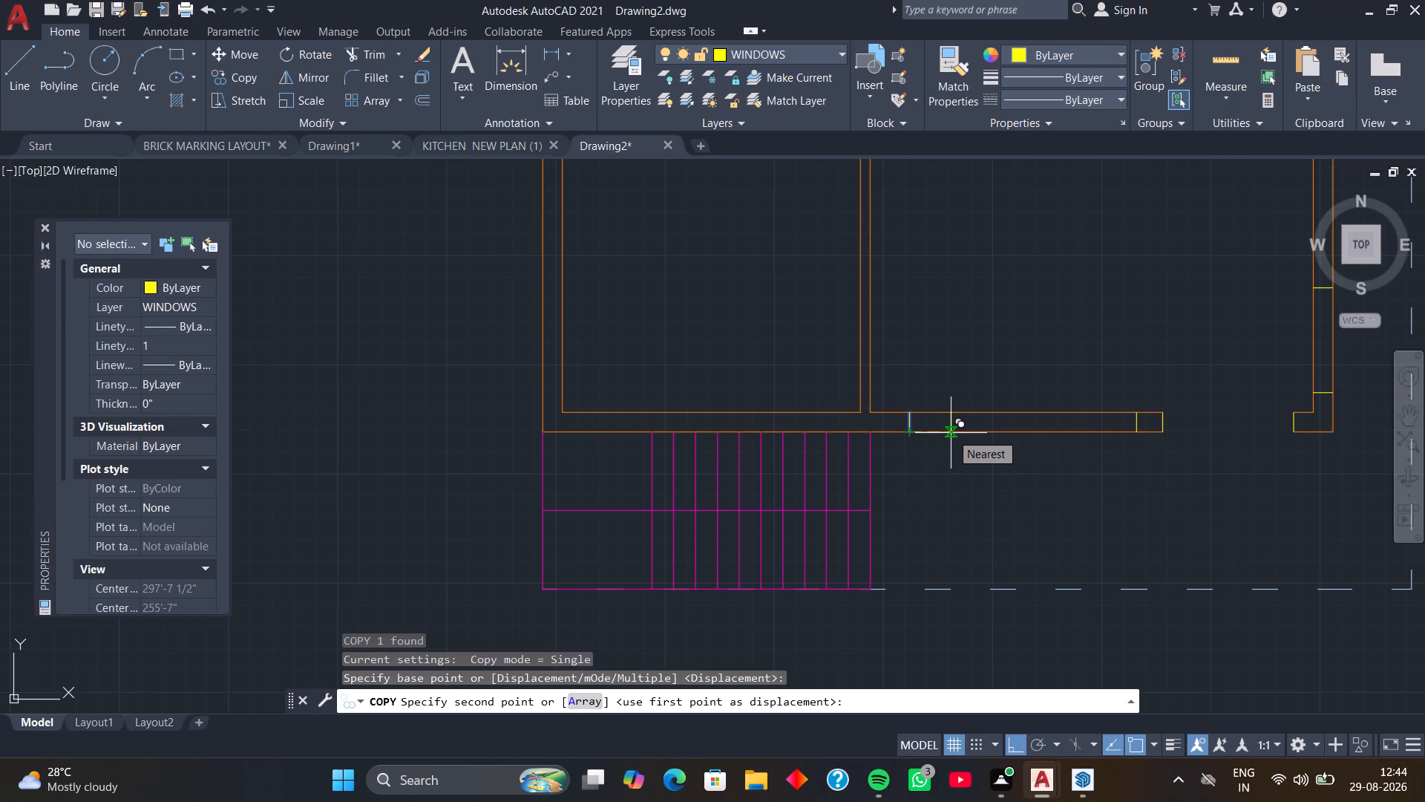
type("4'")
key("Return")
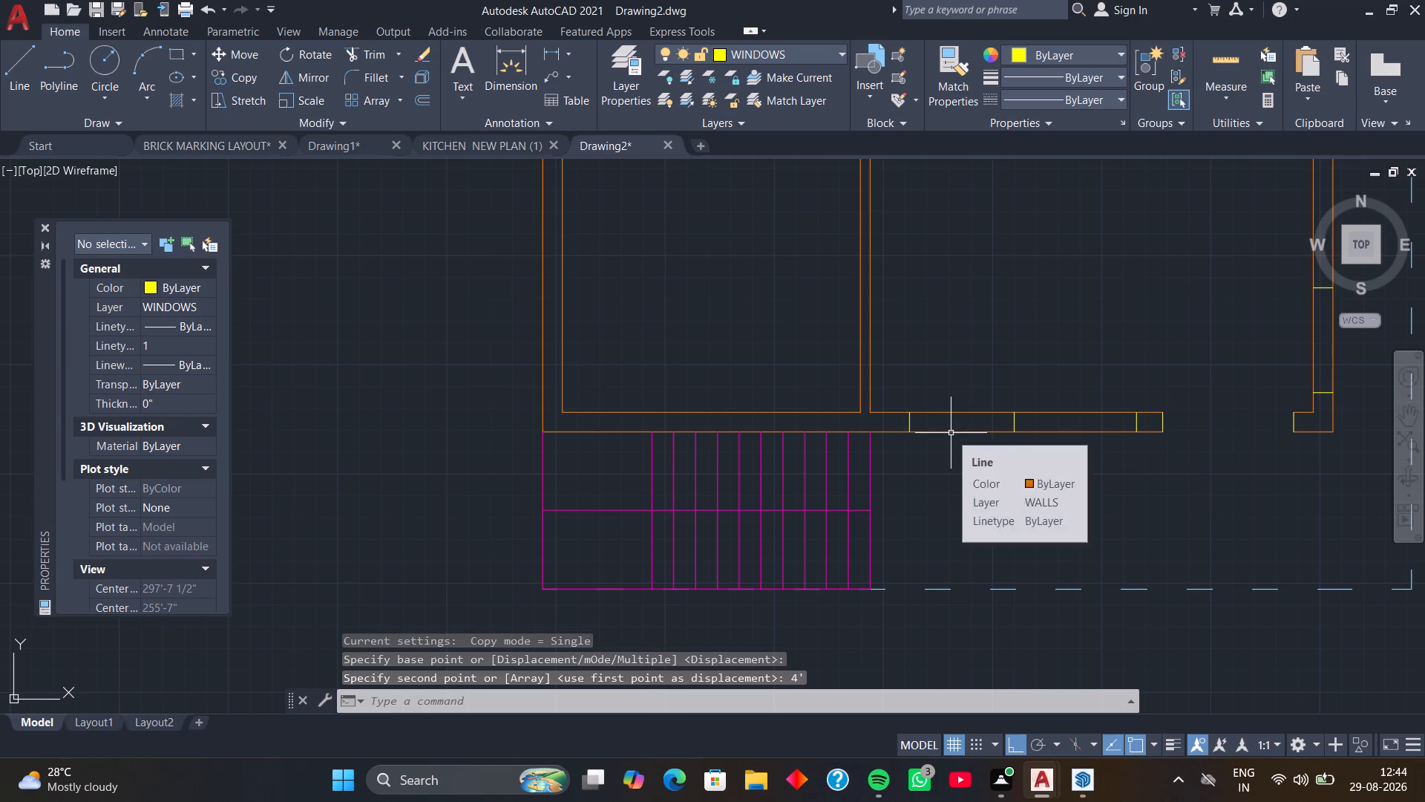
Draw a line across the left outer wall from the inner lower-left corner of the room above the staircase.
scroll(956, 466, "down", 1)
middle_click_drag(954, 469, 1035, 454)
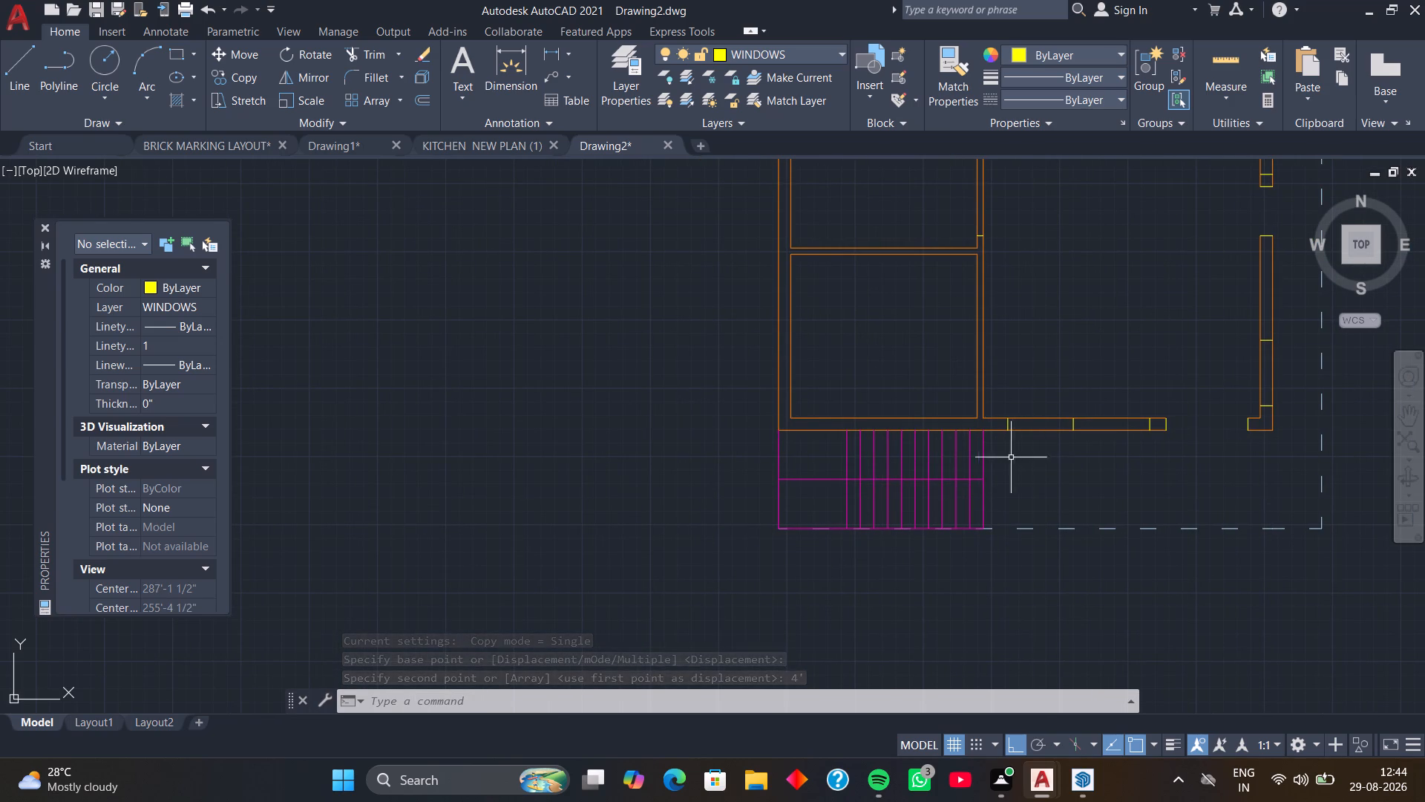
middle_click_drag(1000, 453, 1164, 444)
middle_click_drag(943, 408, 1009, 411)
scroll(1030, 409, "up", 3)
middle_click_drag(1025, 424, 1055, 427)
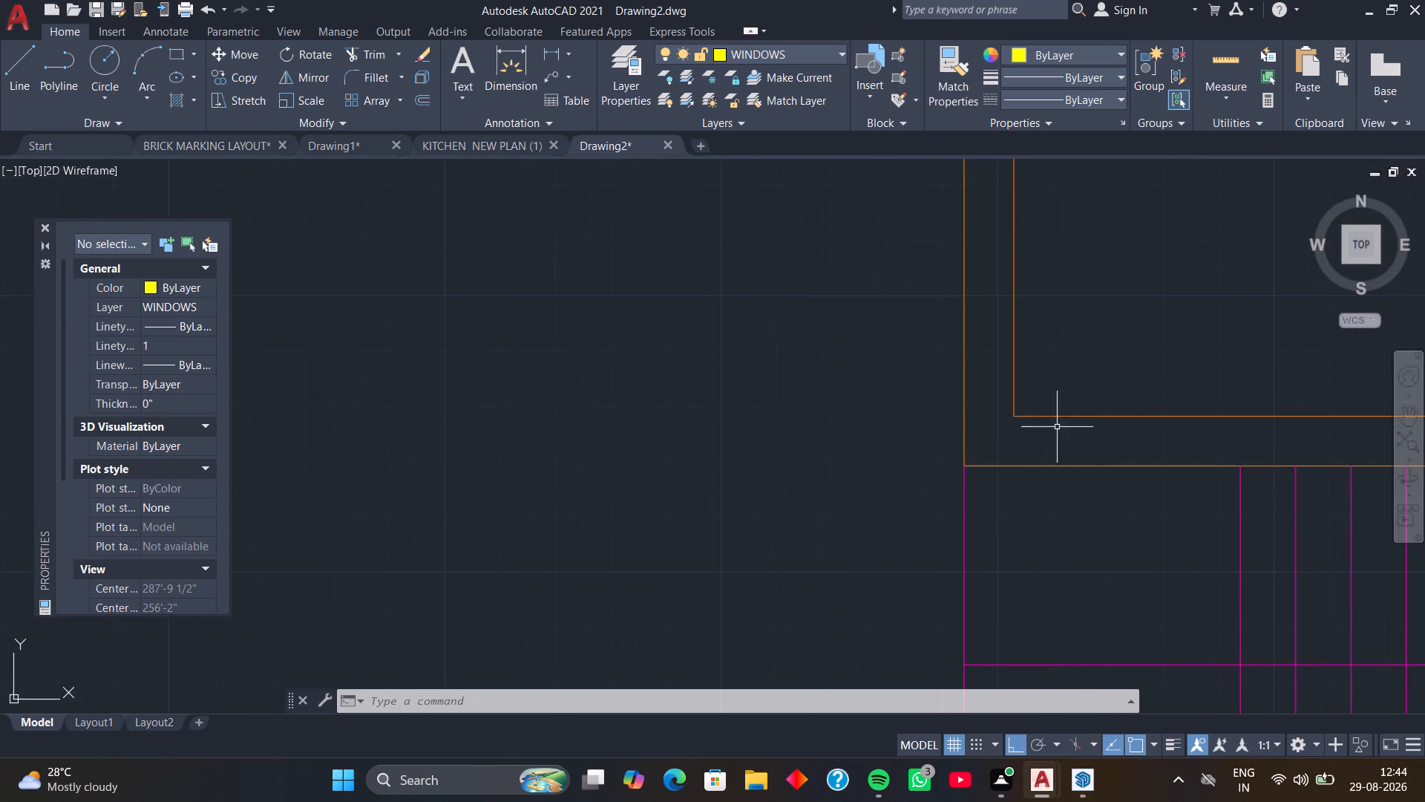
type("L")
key("space")
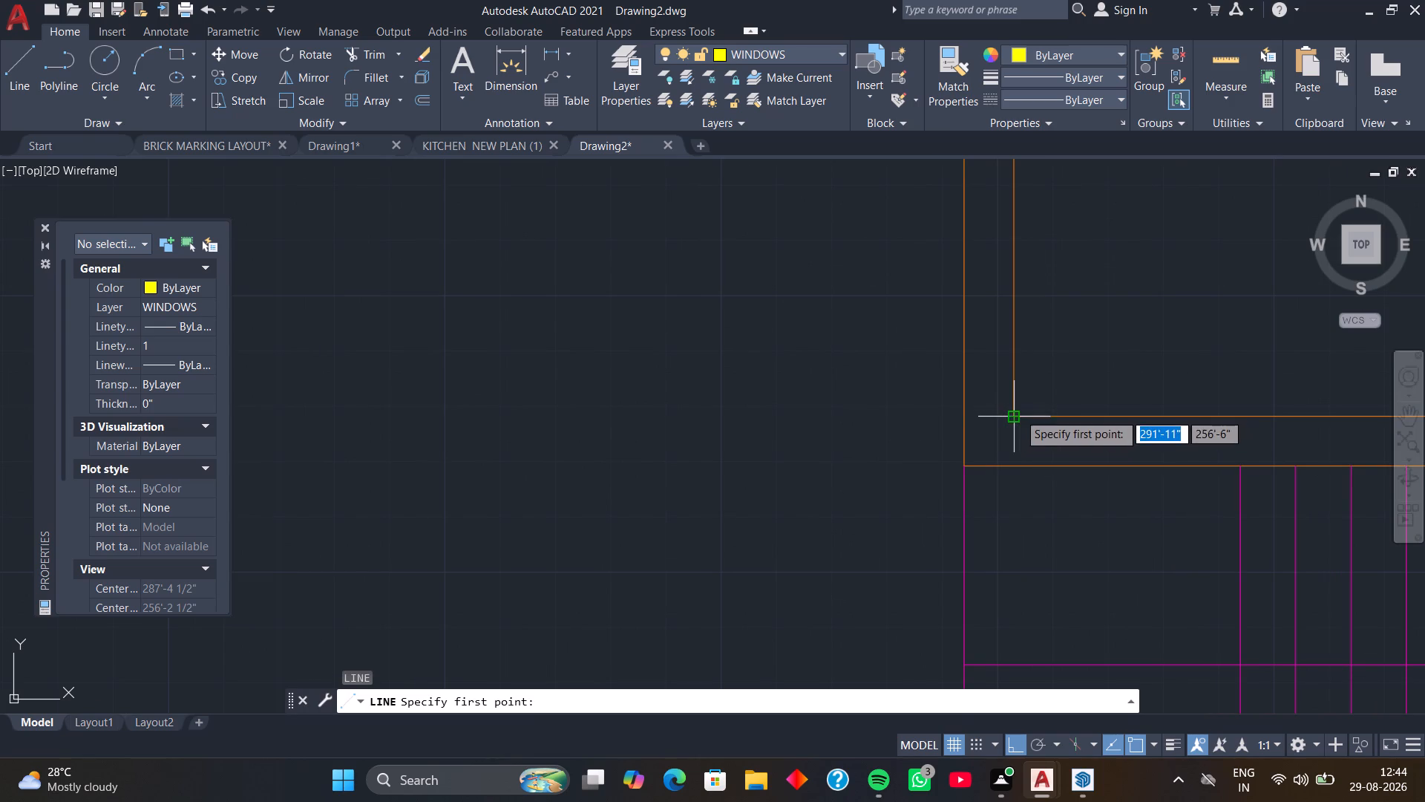
left_click(1015, 412)
left_click(960, 418)
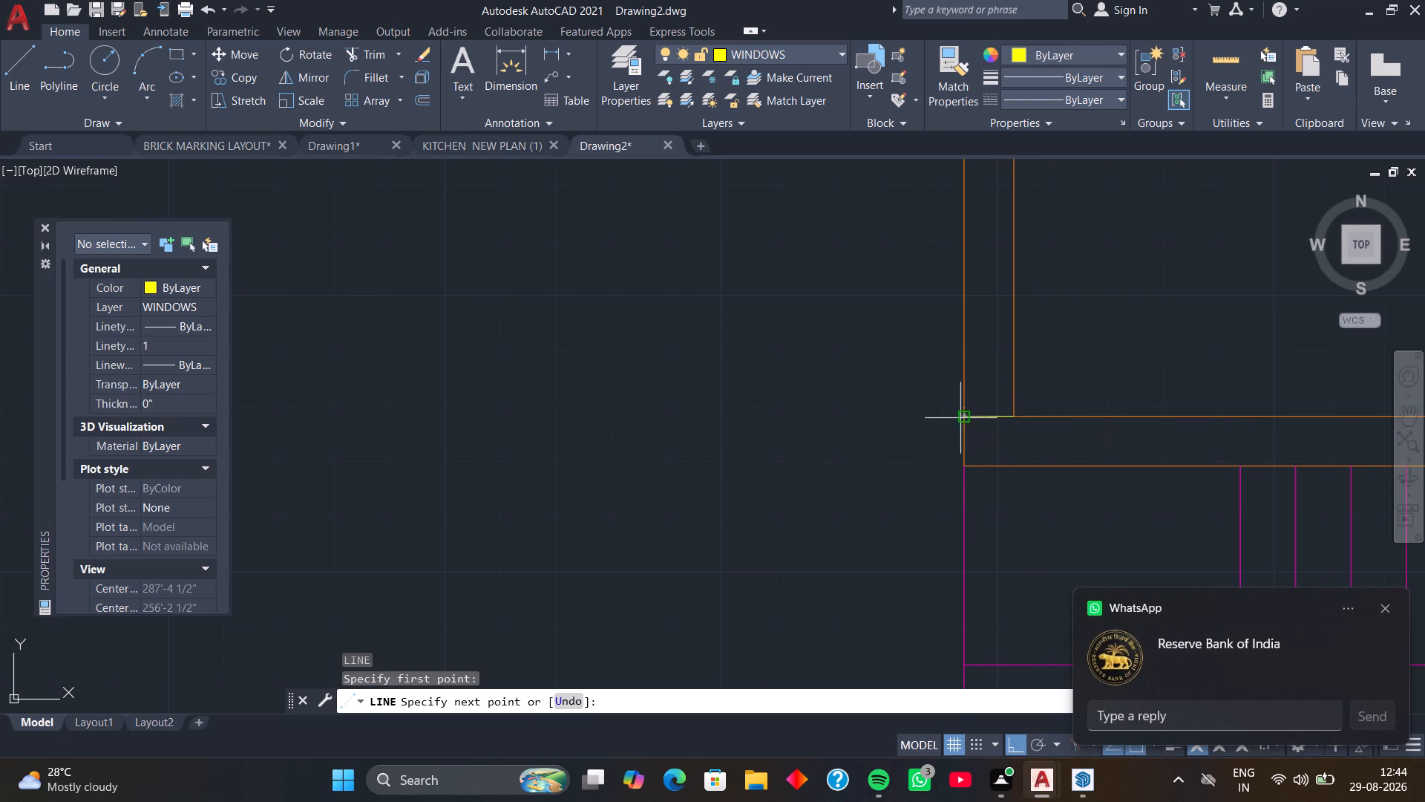
key("space")
Move the new line 1' up along the left outer wall.
left_click(977, 414)
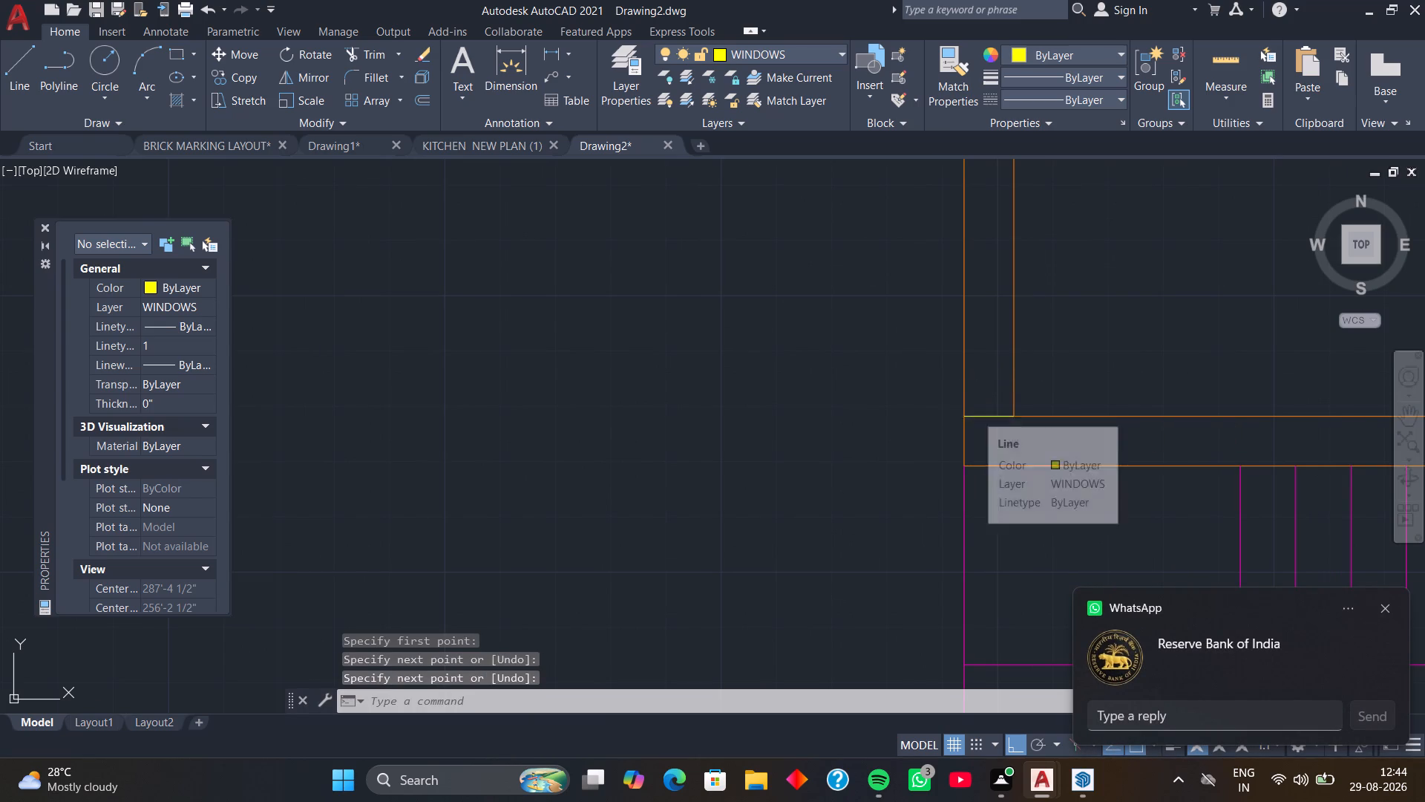
type("M")
key("space")
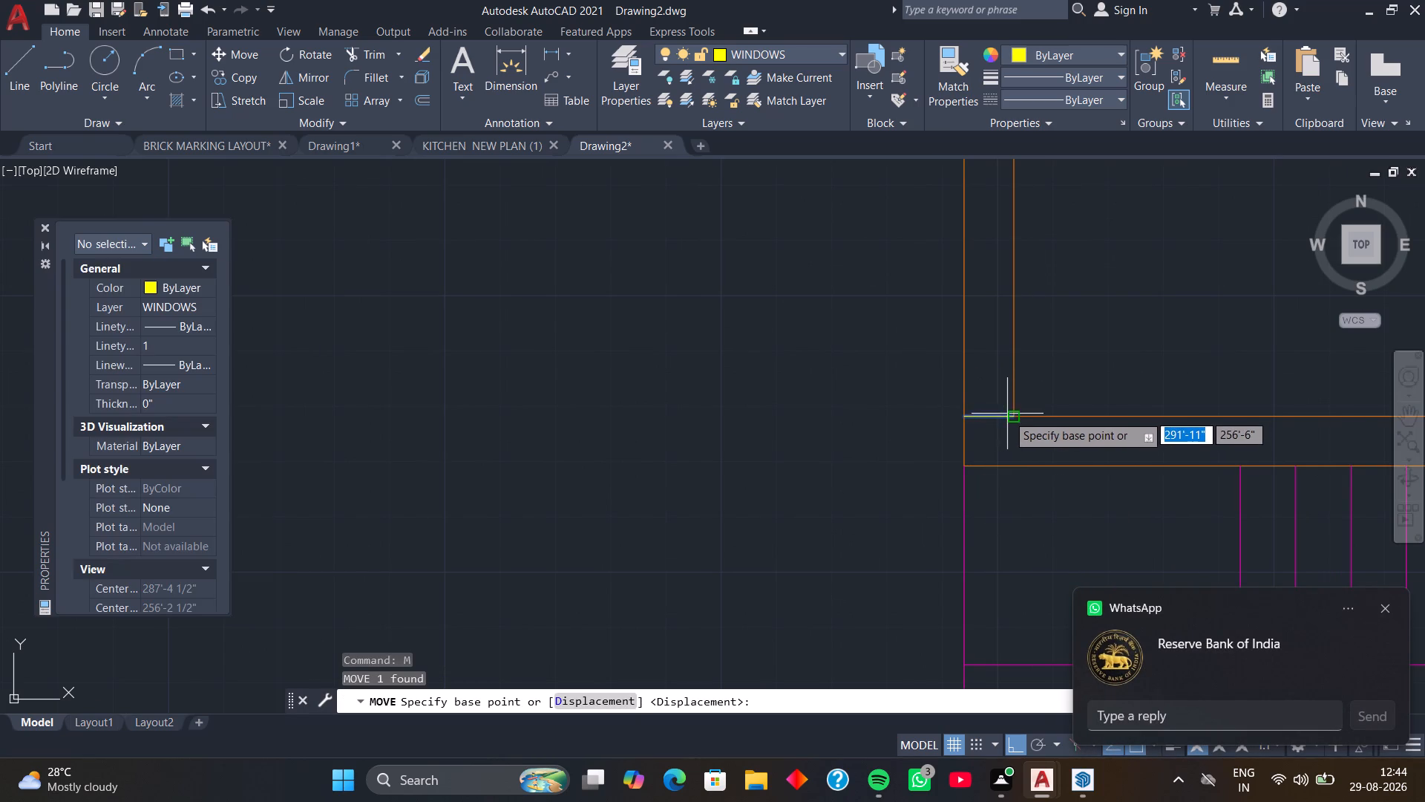
left_click(1009, 418)
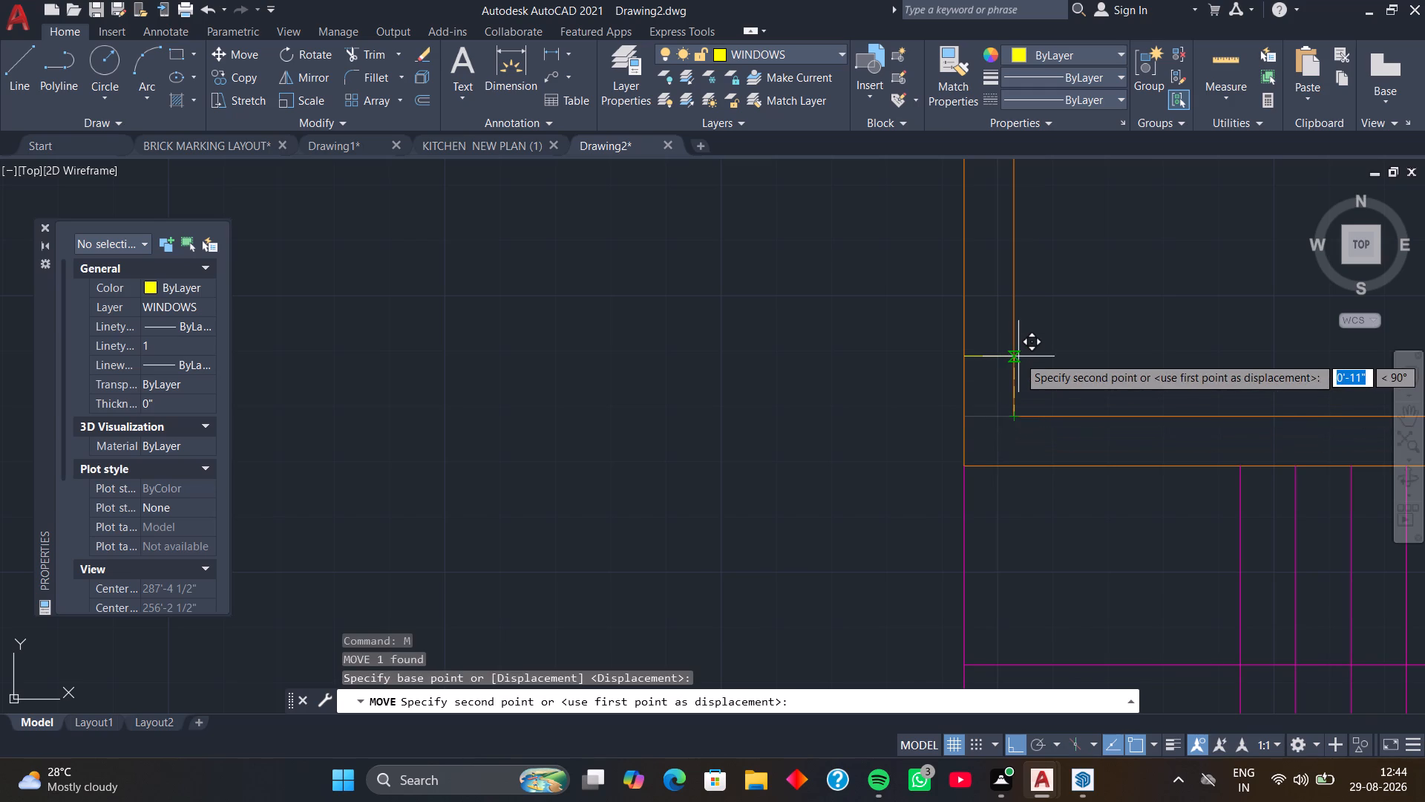
type("1'")
key("Return")
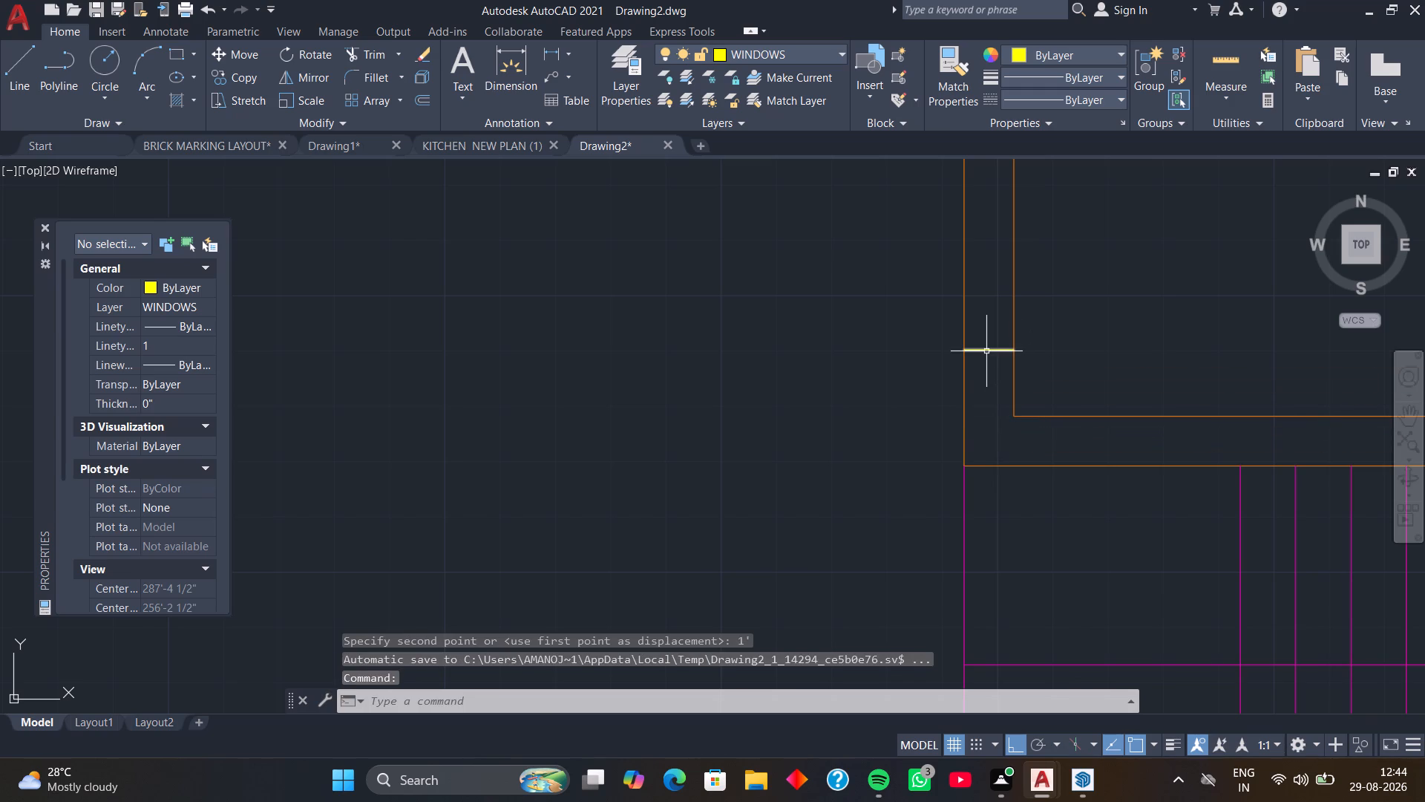
Copy the moved line 3' up along the left outer wall to mark the window's other edge.
left_click(986, 351)
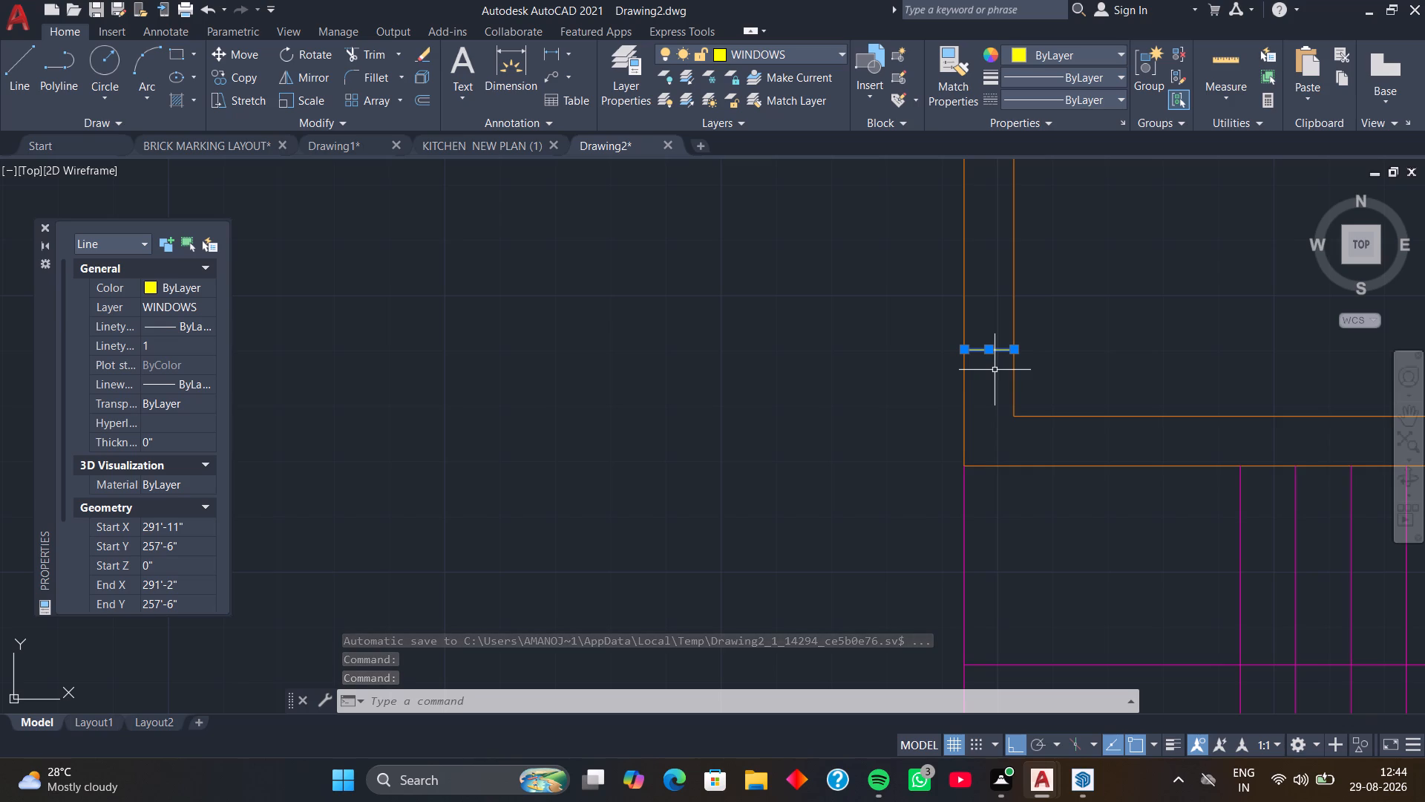
type("CO")
key("space")
left_click(1012, 351)
scroll(1018, 290, "down", 2)
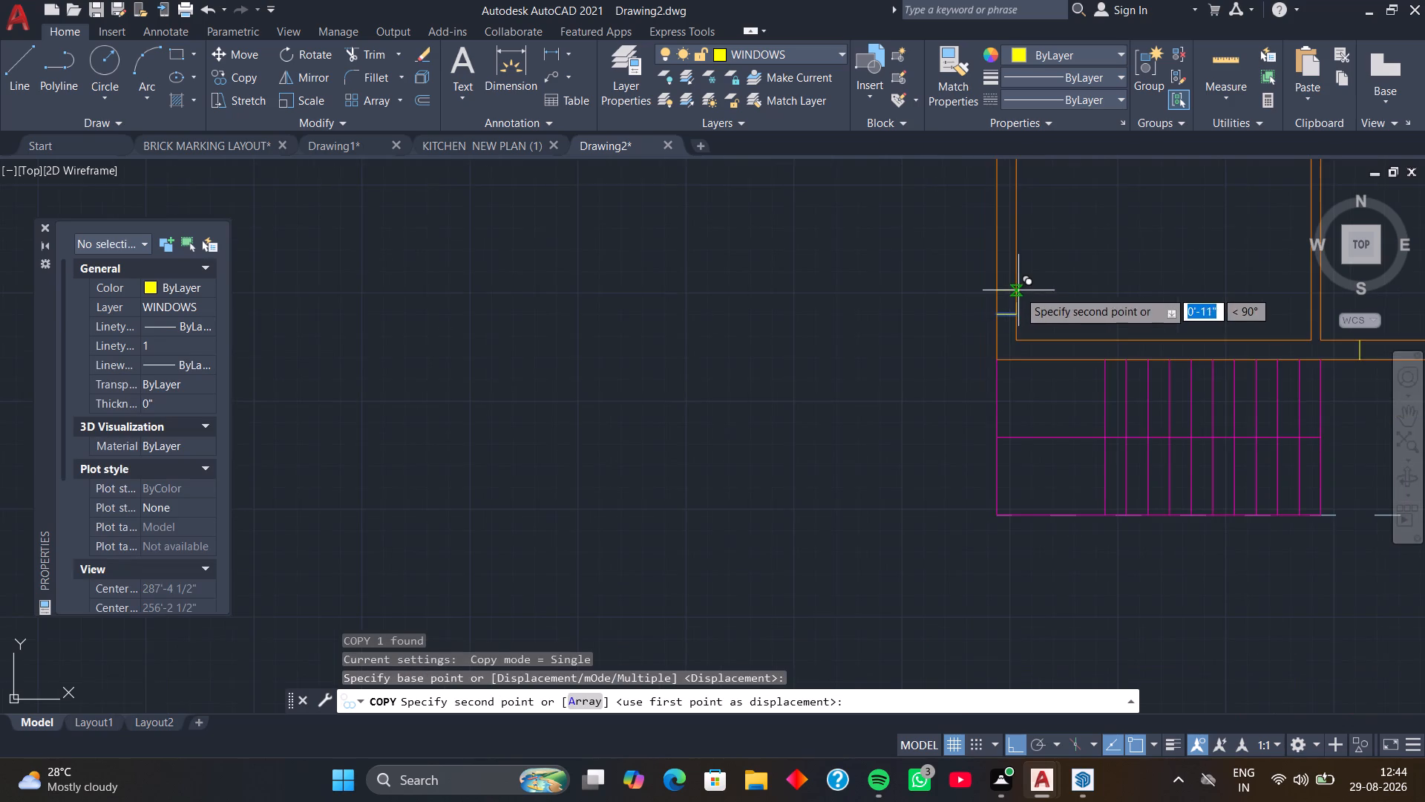
middle_click_drag(1018, 290, 1018, 348)
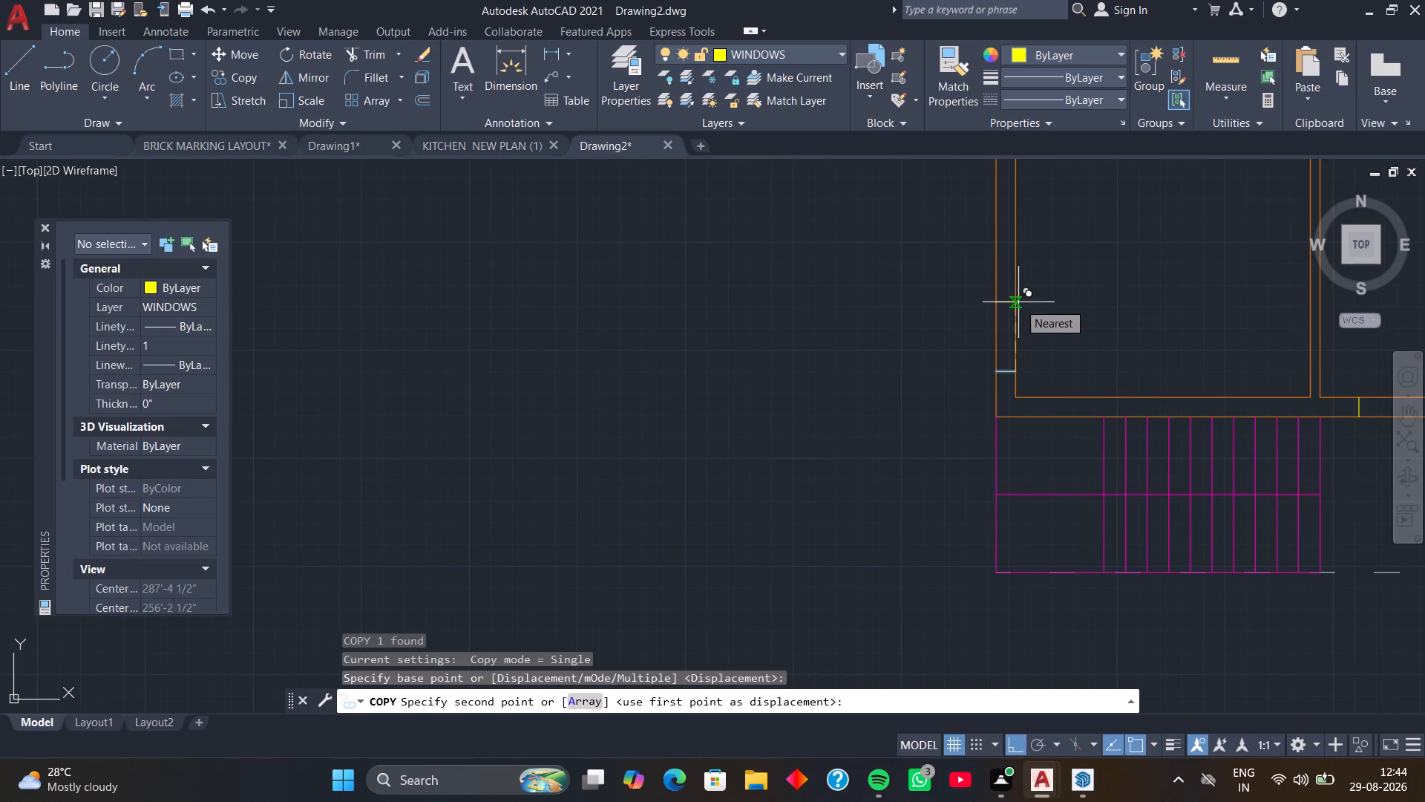
type("3'")
key("Return")
Draw a line across the left outer wall from the lower-left inner corner of the second room up.
scroll(1018, 302, "down", 2)
middle_click_drag(1038, 282, 992, 561)
middle_click_drag(996, 501, 977, 568)
middle_click_drag(960, 556, 972, 477)
scroll(959, 512, "up", 3)
middle_click_drag(952, 501, 946, 499)
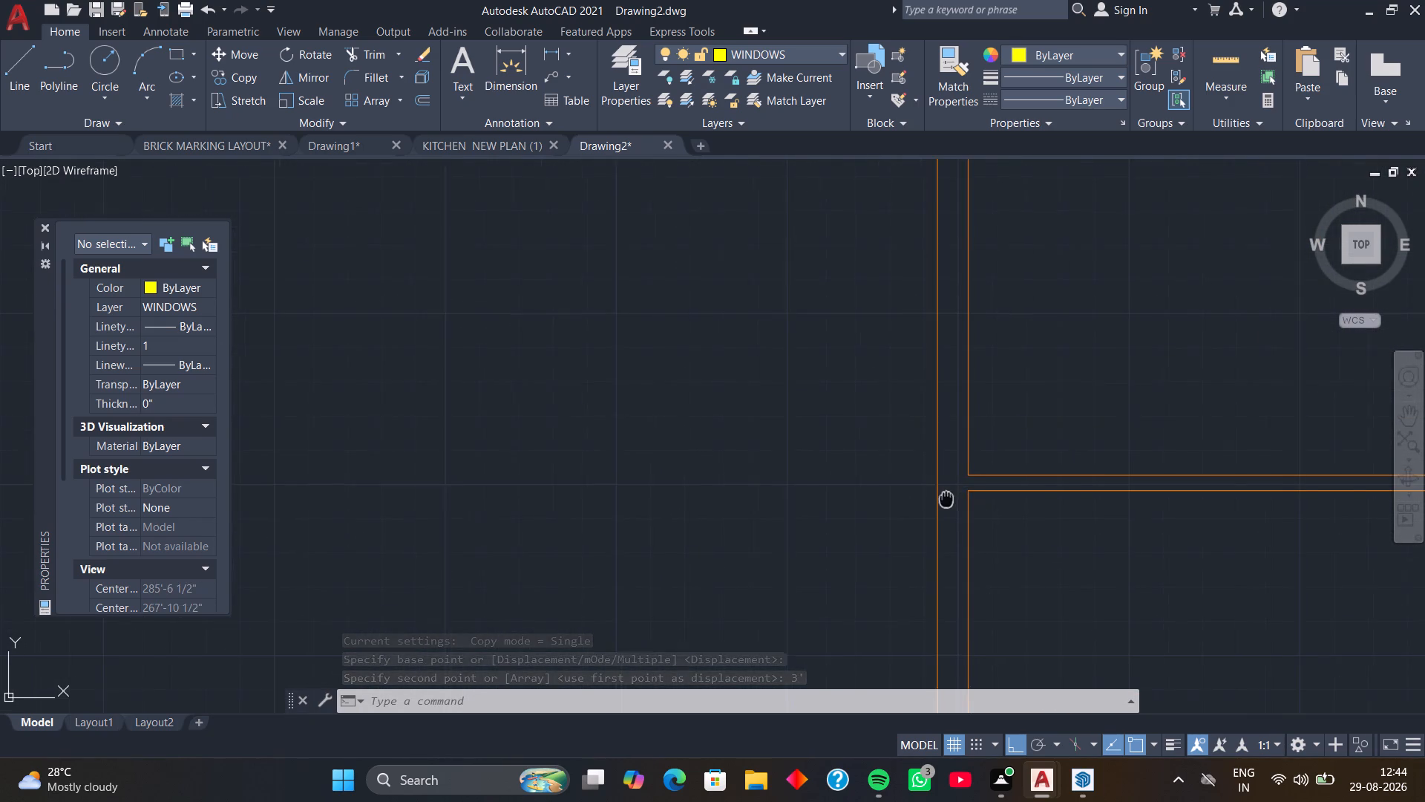
middle_click_drag(946, 499, 938, 498)
type("L")
key("space")
left_click(963, 472)
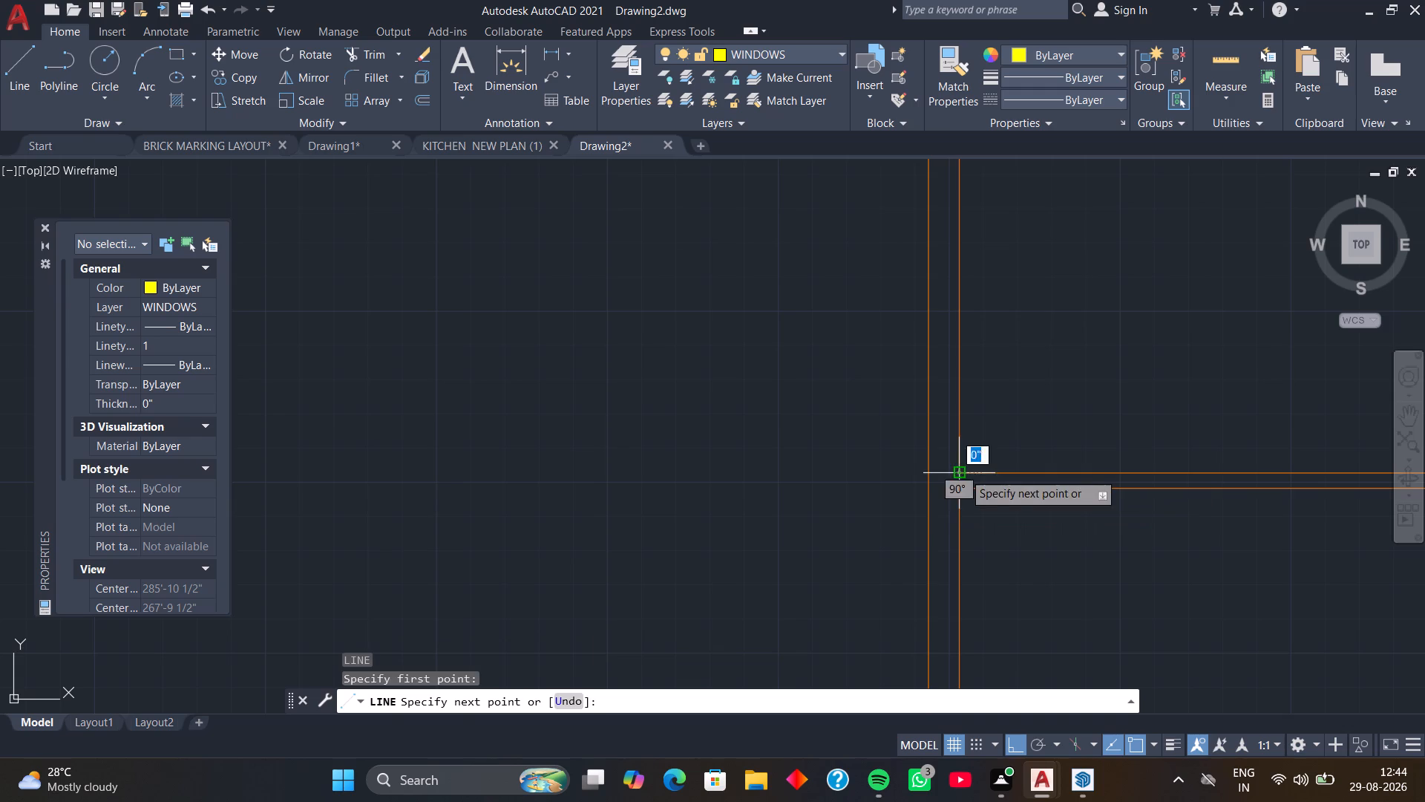
left_click(932, 472)
key("space")
Move the new line 9" up along the left outer wall.
left_click(938, 472)
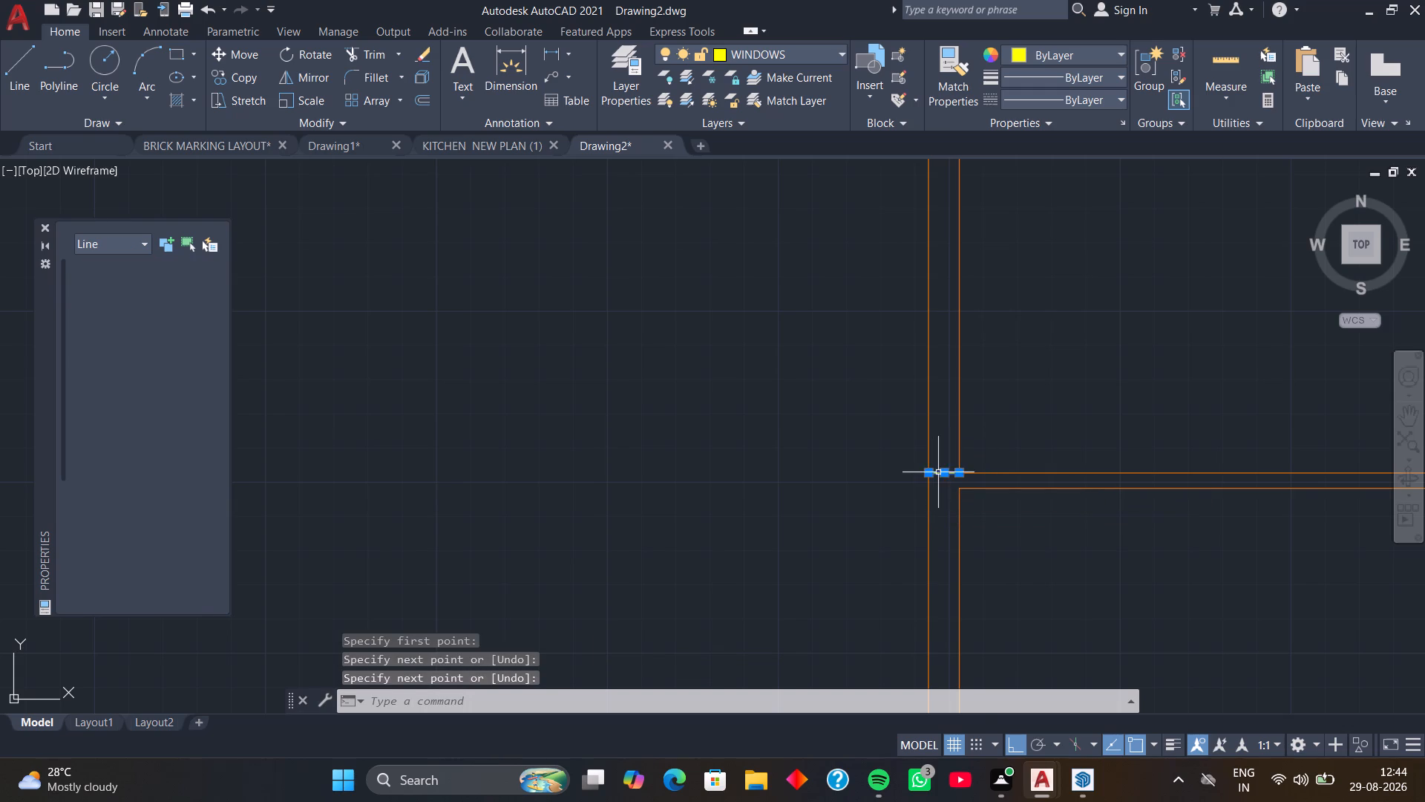
type("M")
key("space")
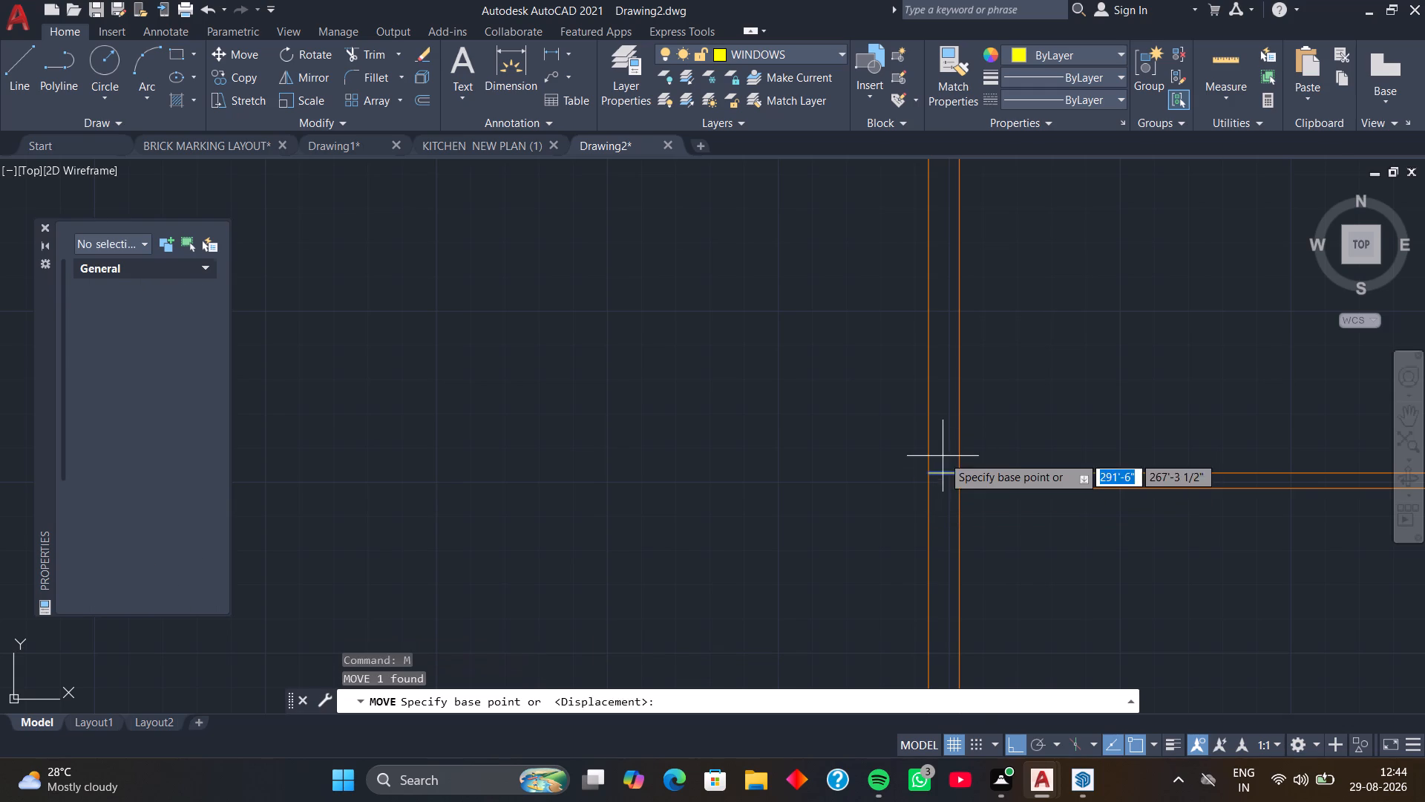
left_click(961, 476)
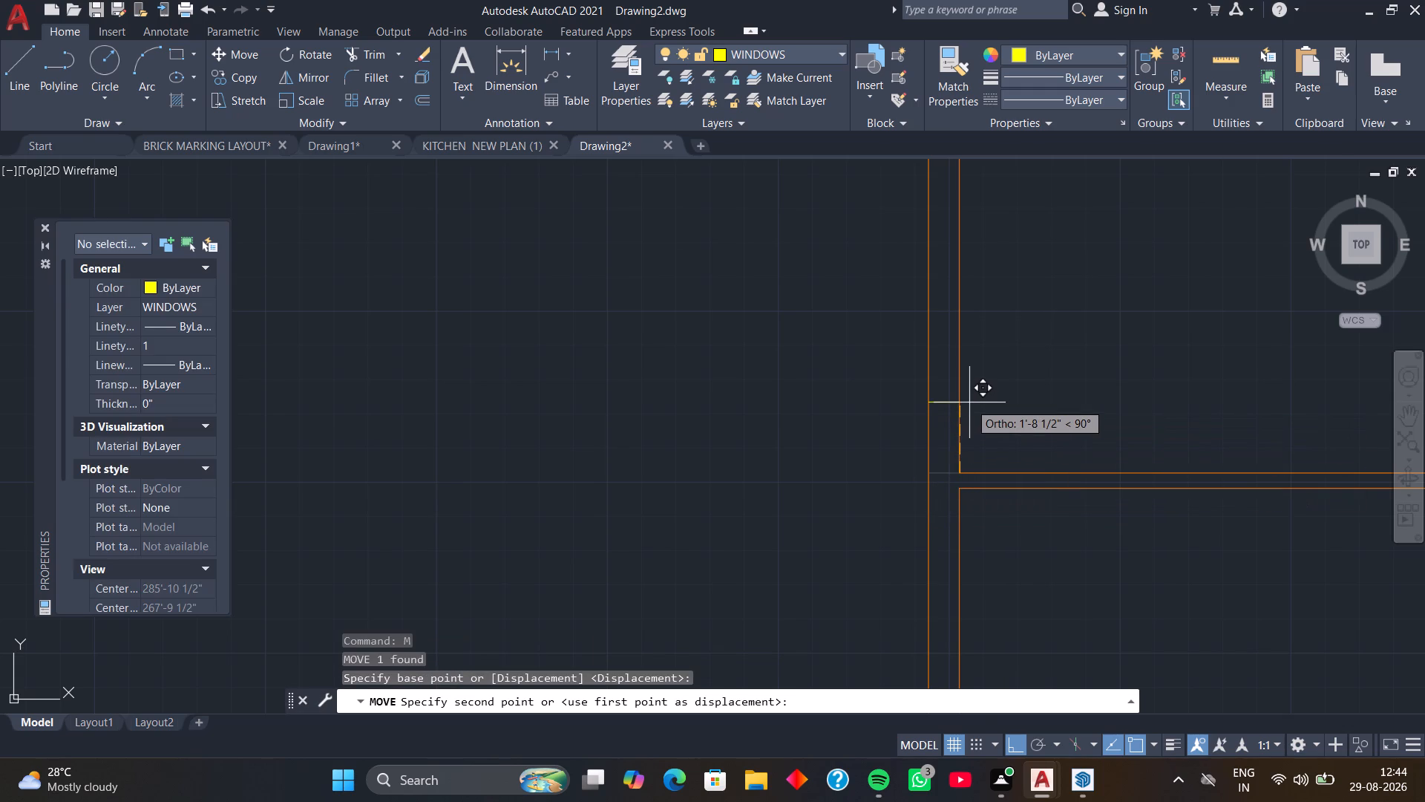
key("9")
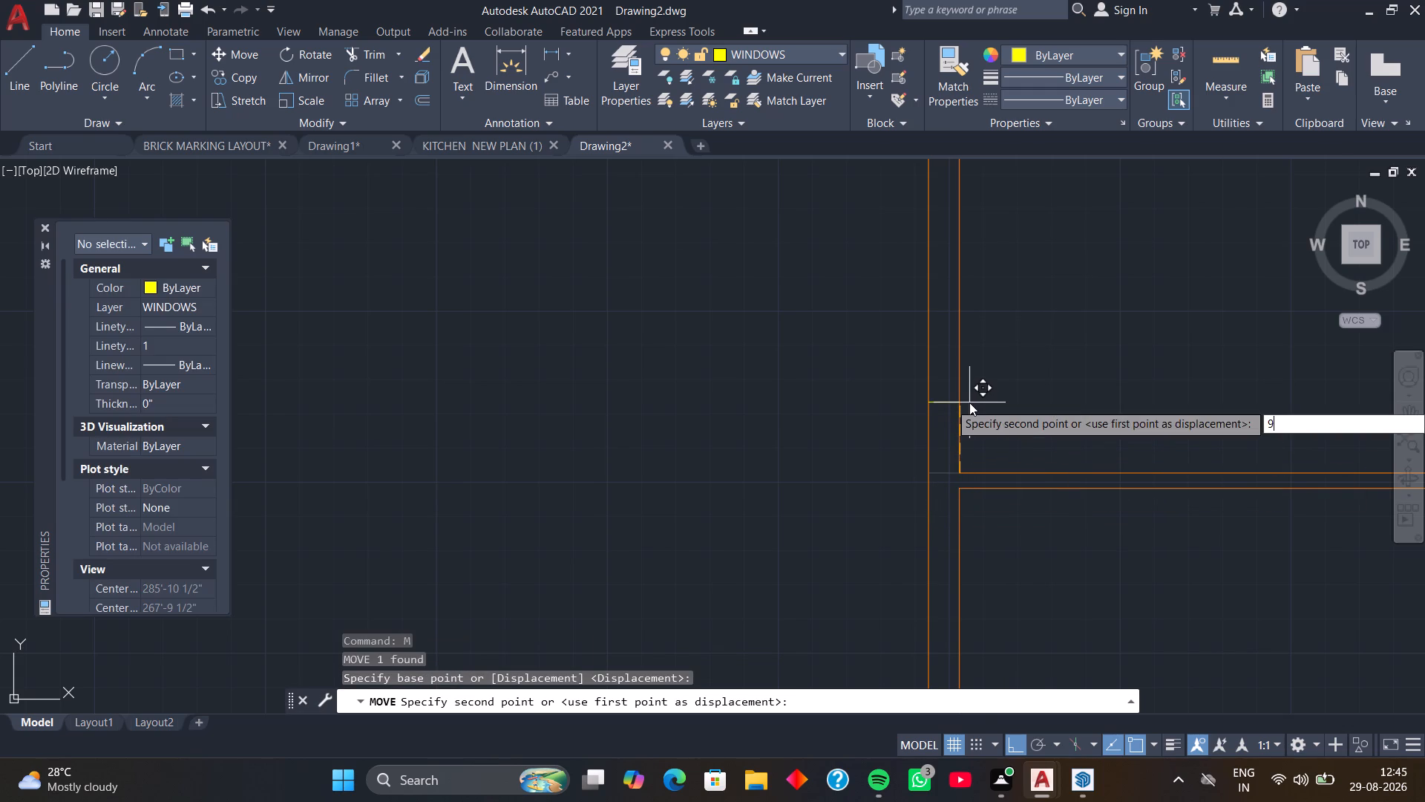
key("Return")
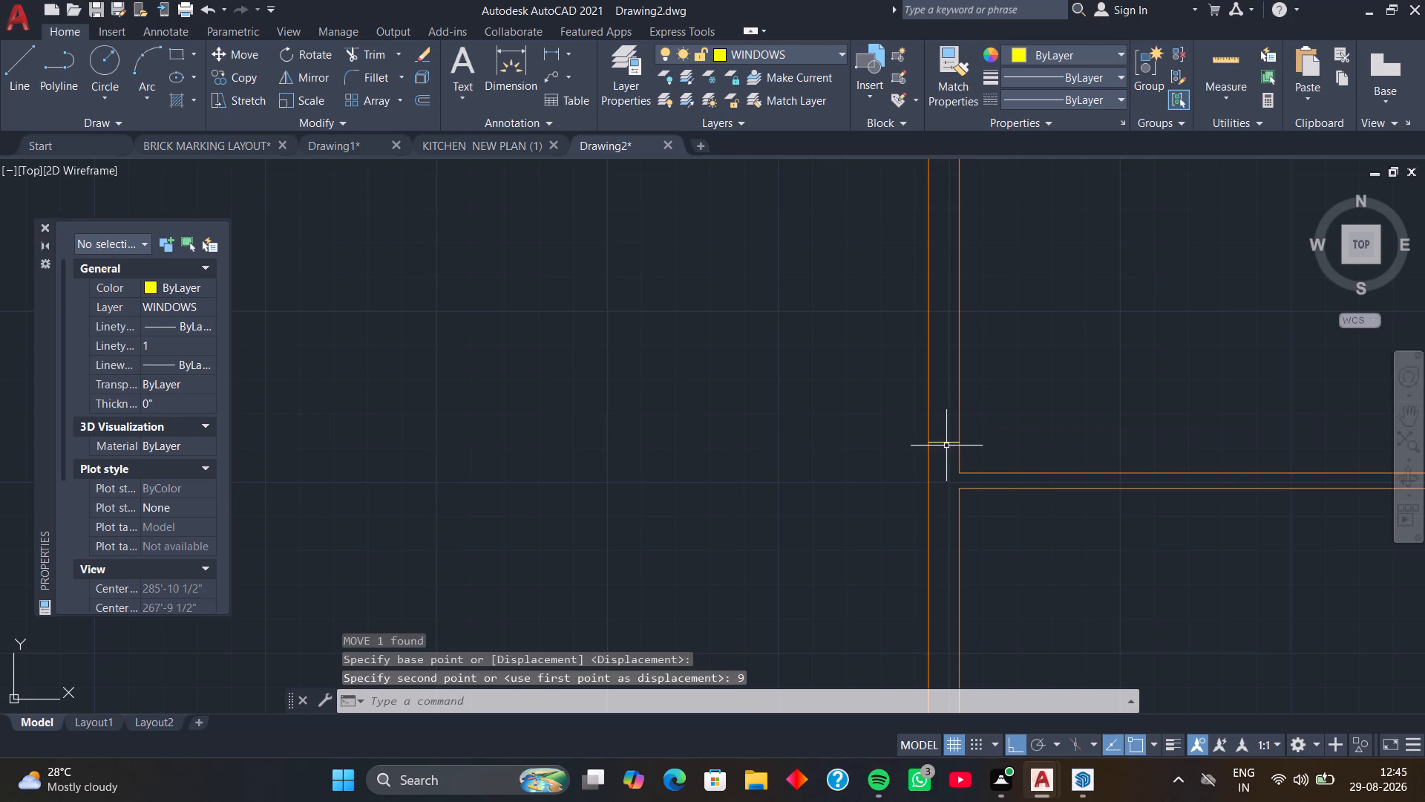
Copy the moved line 4' up along the left outer wall to mark the second room's window.
left_click(945, 442)
key("c")
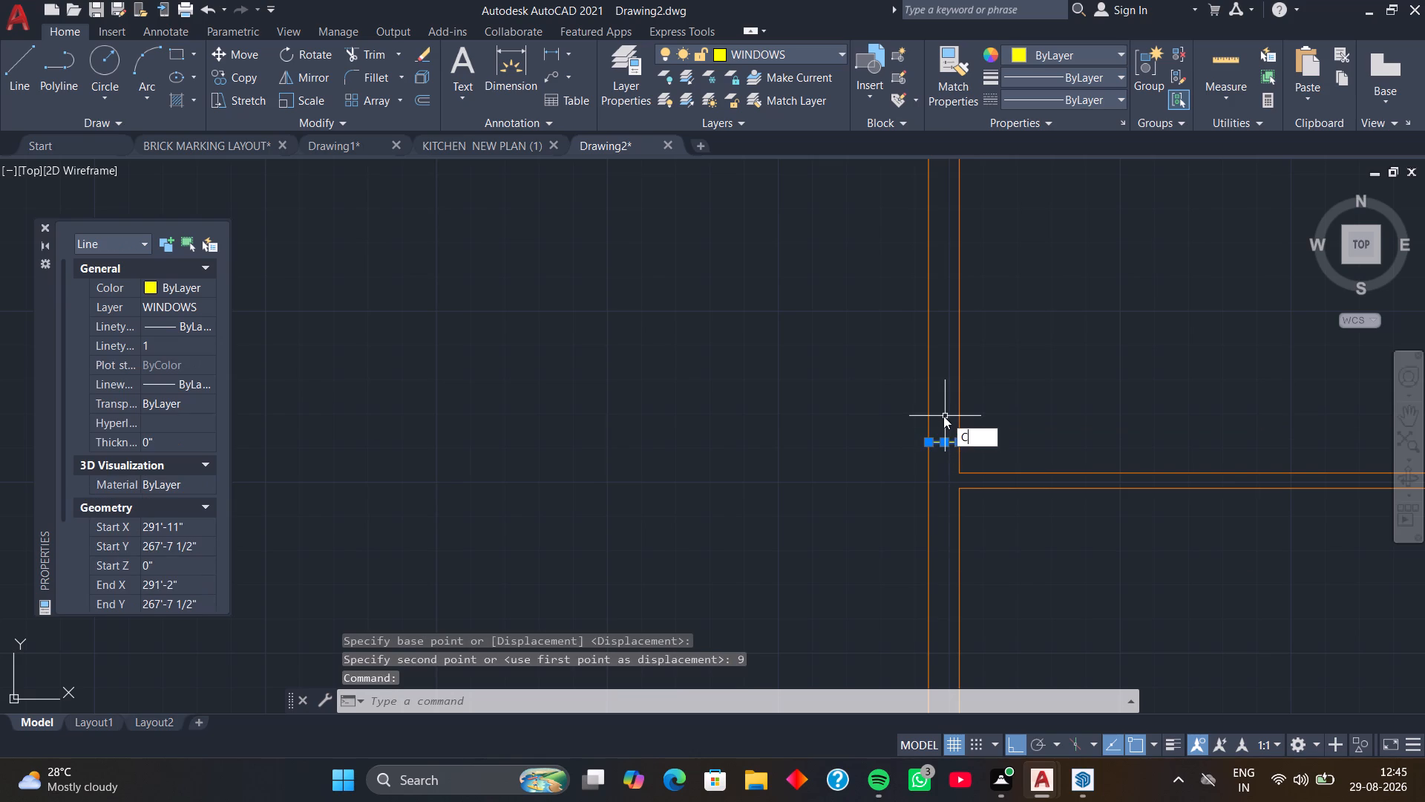
type("O")
key("space")
left_click(955, 439)
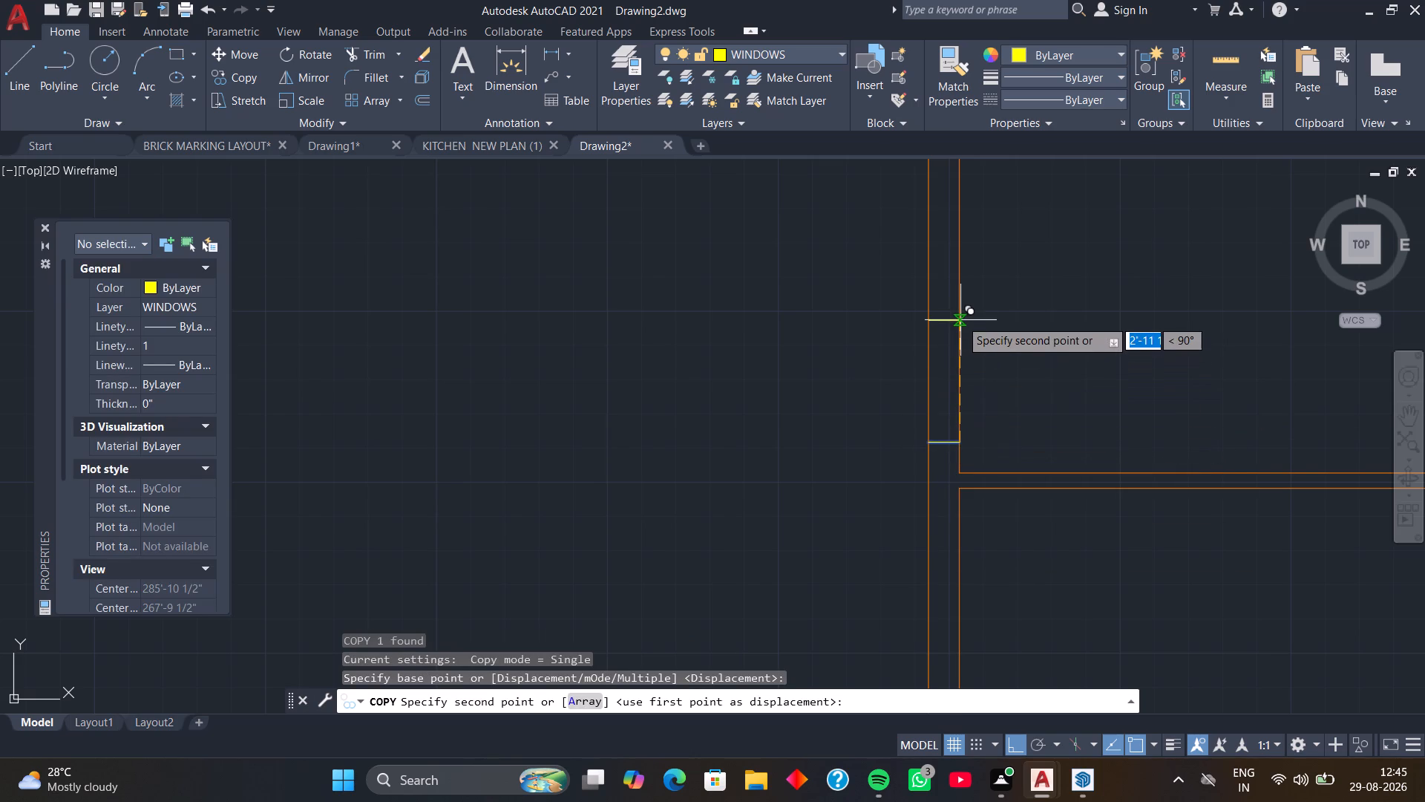
type("4'")
key("Return")
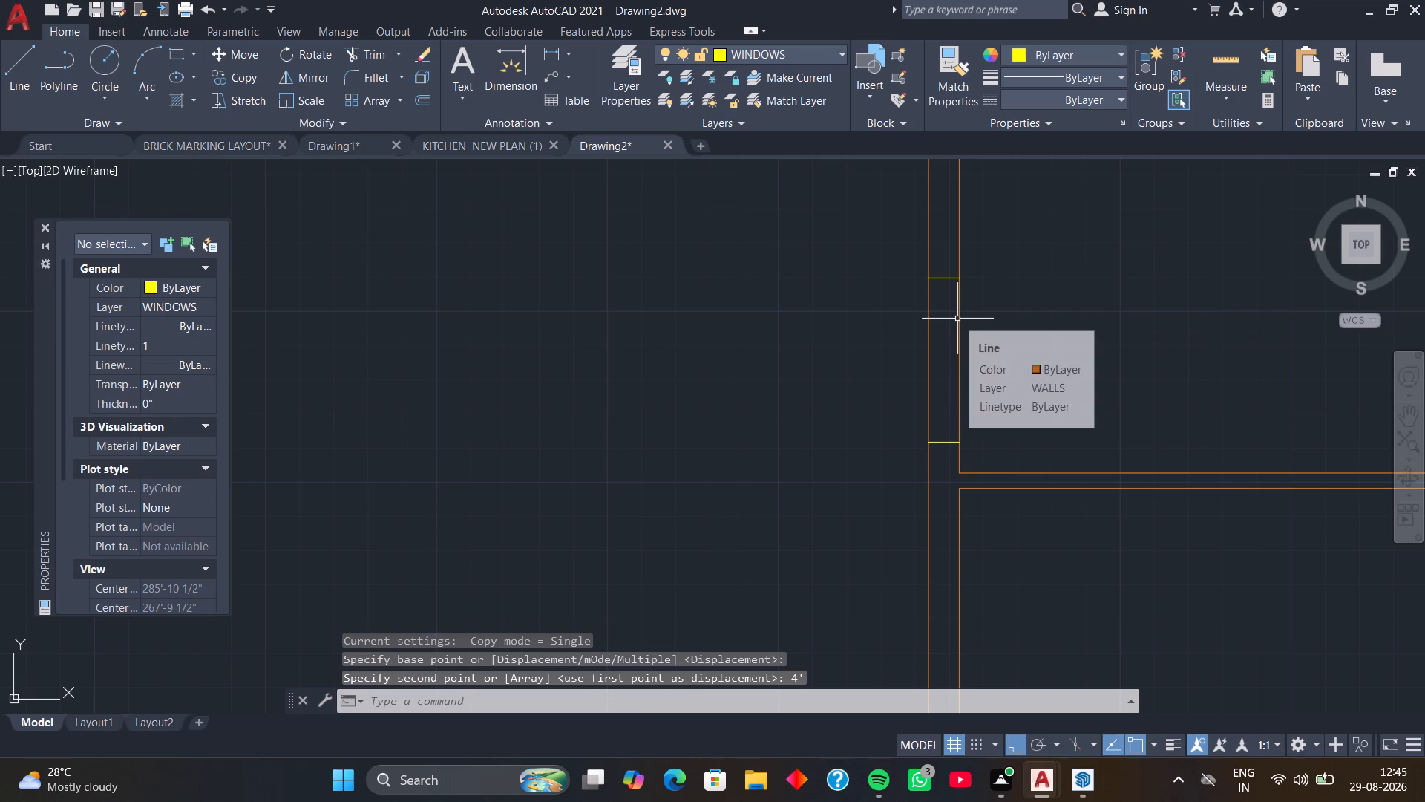
Draw a line across the left outer wall from the lower-left inner corner of the small room above.
middle_click_drag(969, 257, 970, 273)
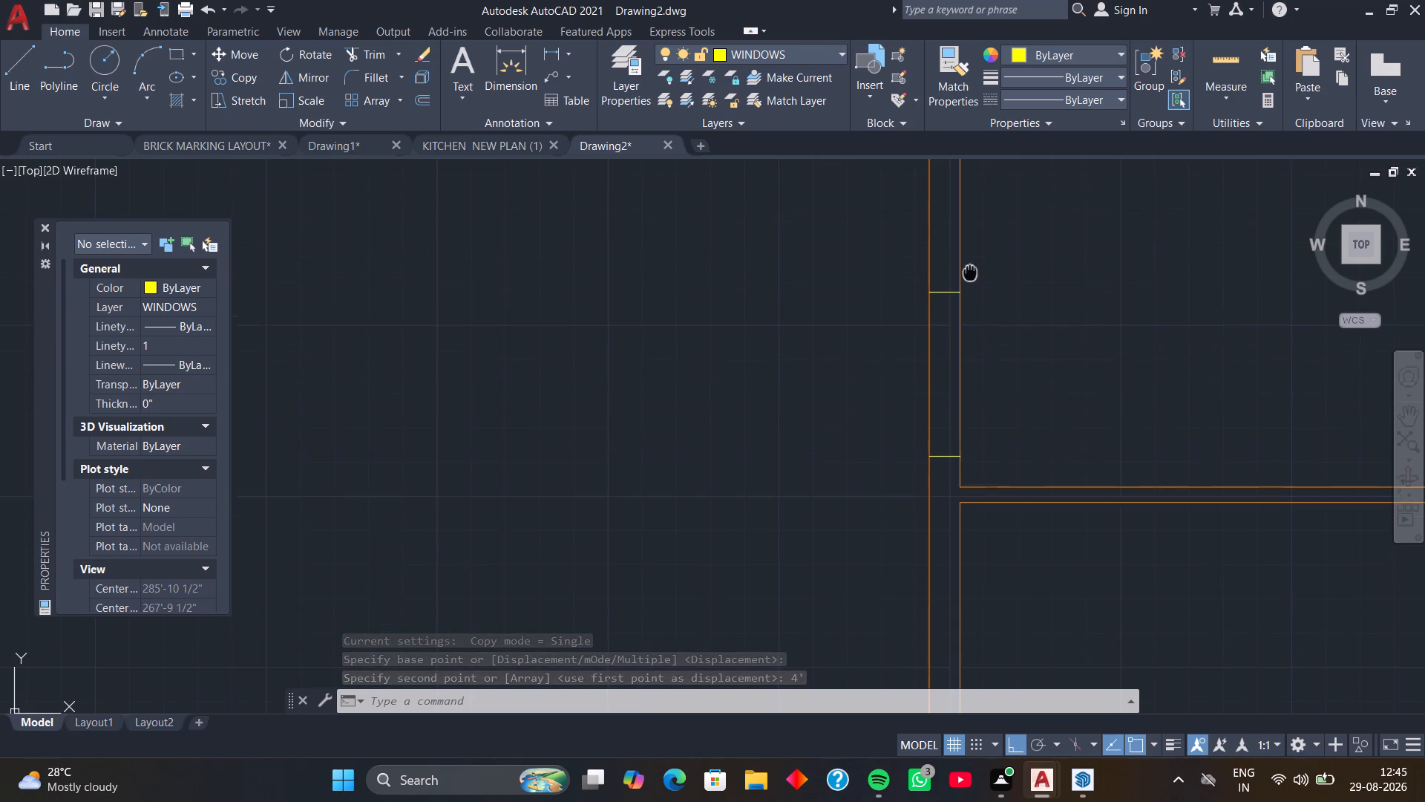
middle_click_drag(970, 273, 966, 397)
scroll(999, 293, "down", 1)
middle_click_drag(1004, 270, 983, 421)
middle_click_drag(955, 356, 954, 389)
type("L")
key("space")
left_click(949, 415)
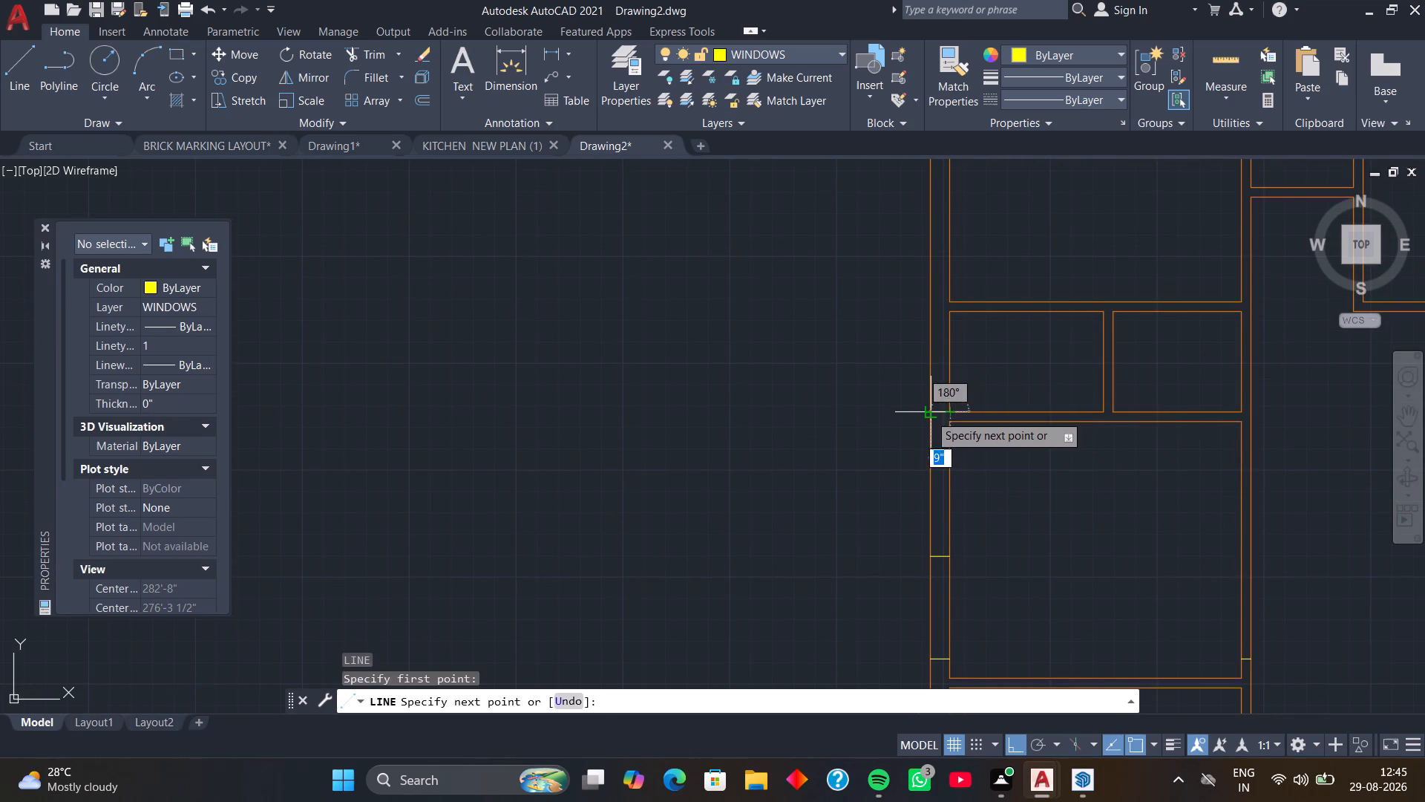
left_click(928, 414)
key("space")
Move the small room's new line 1' up along the left outer wall.
left_click(937, 411)
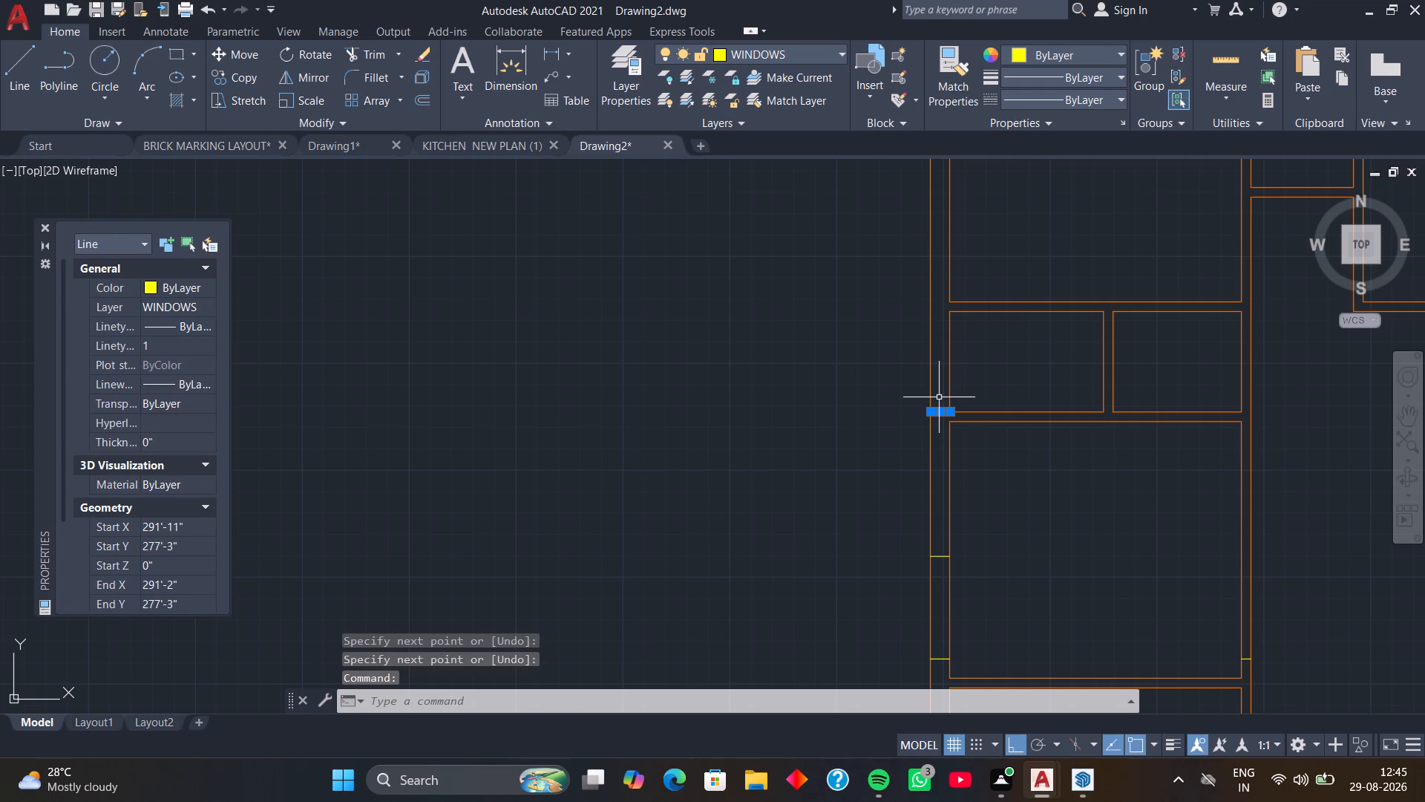
type("M")
key("space")
left_click(946, 410)
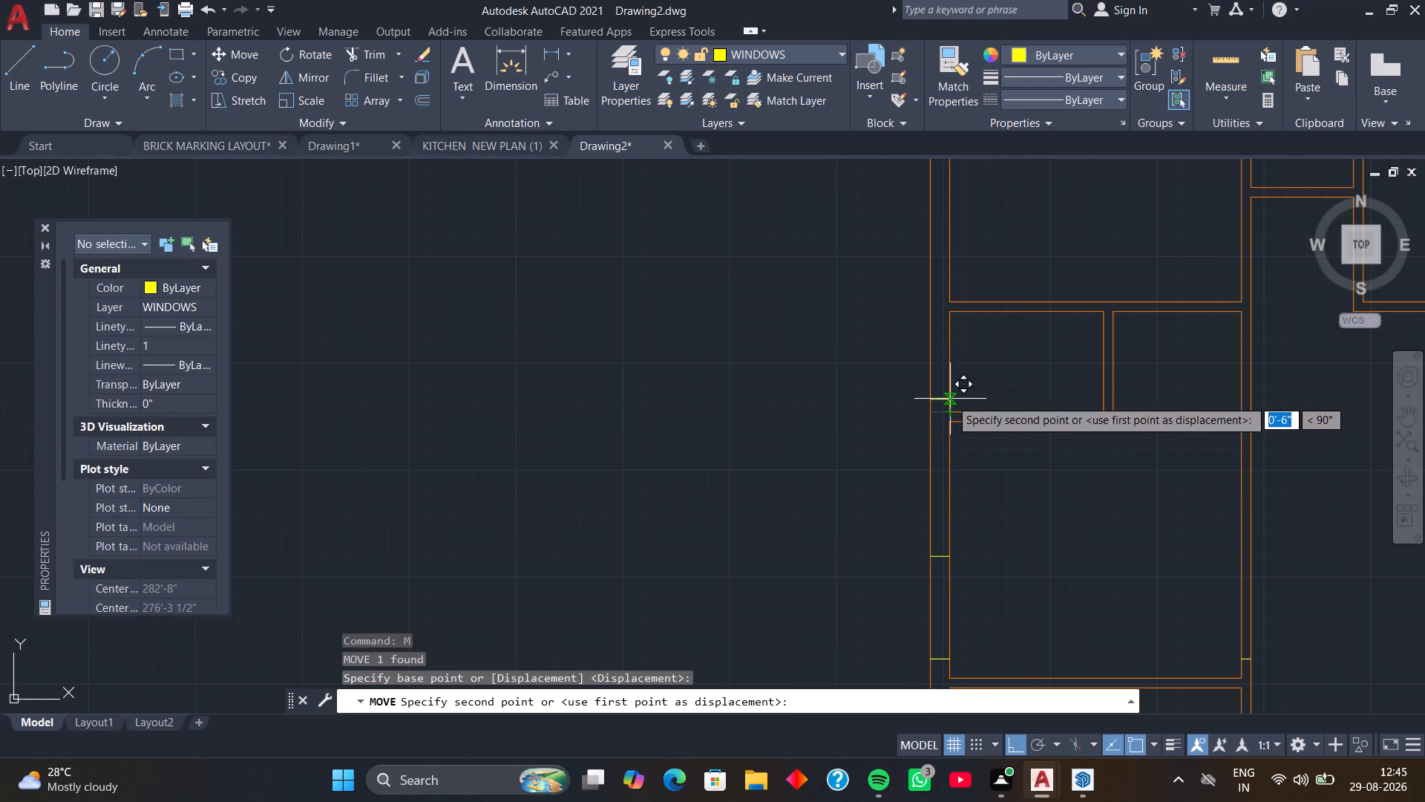
type("1'")
key("Return")
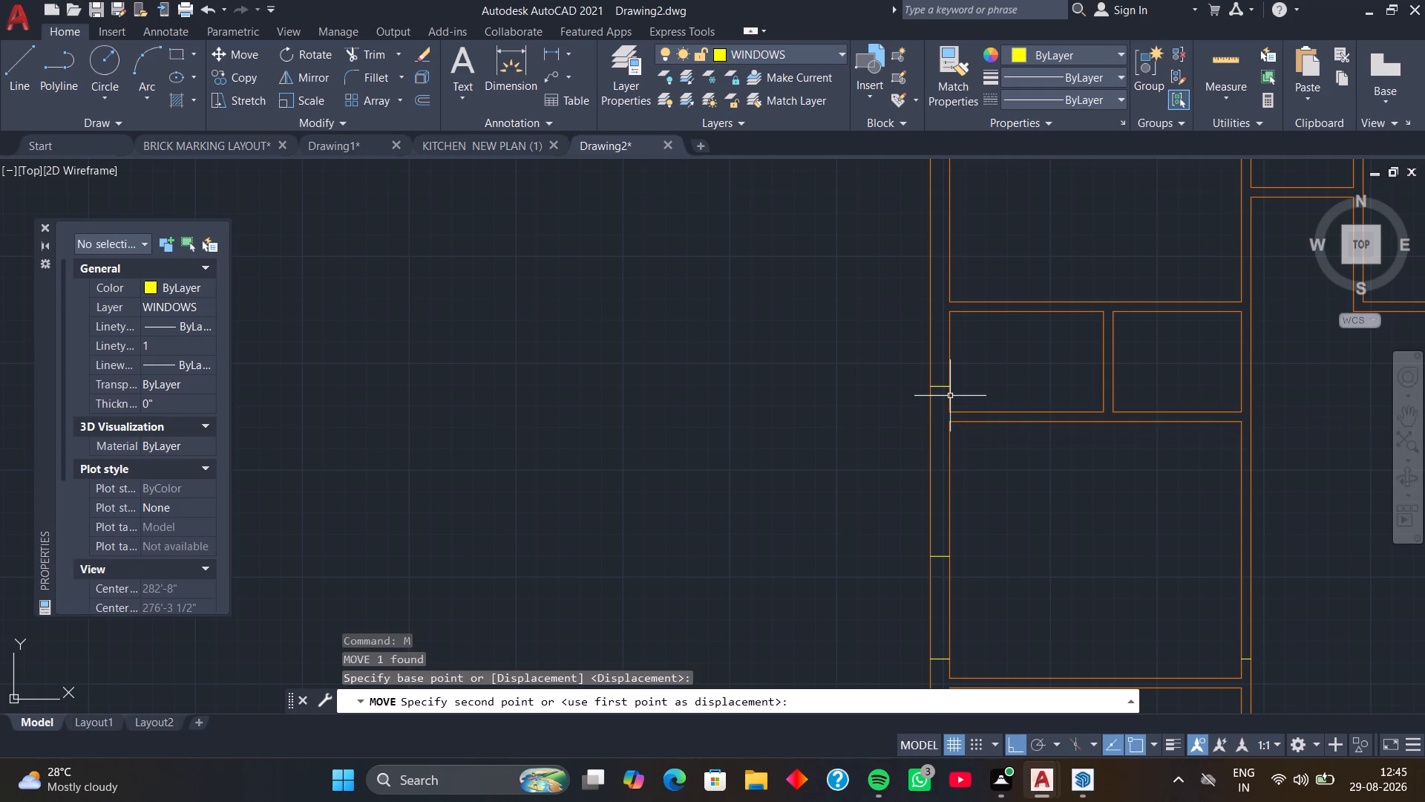
Copy the moved line 2' up along the left outer wall to mark the small room's window.
left_click(945, 387)
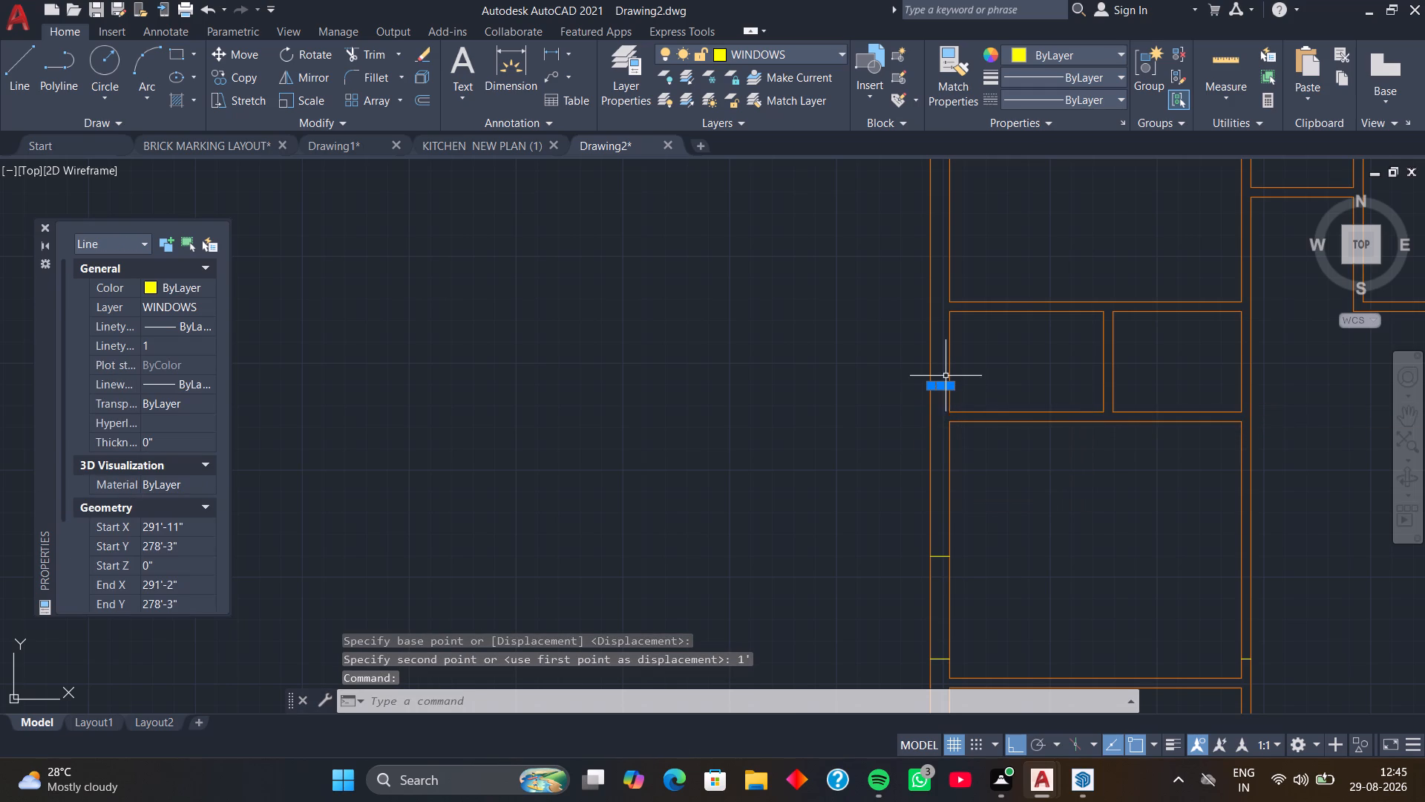
type("CO")
key("space")
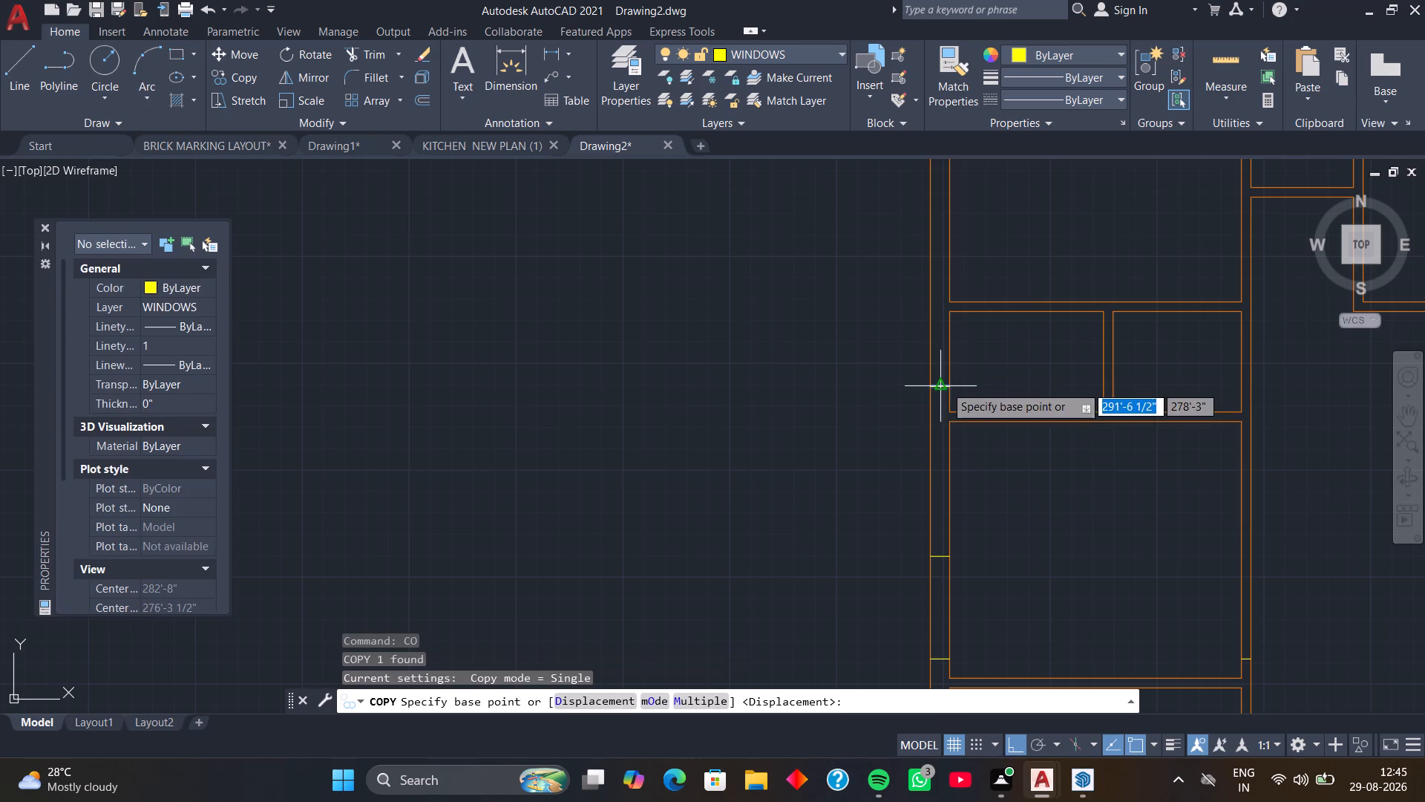
left_click(949, 383)
type("2'")
key("Return")
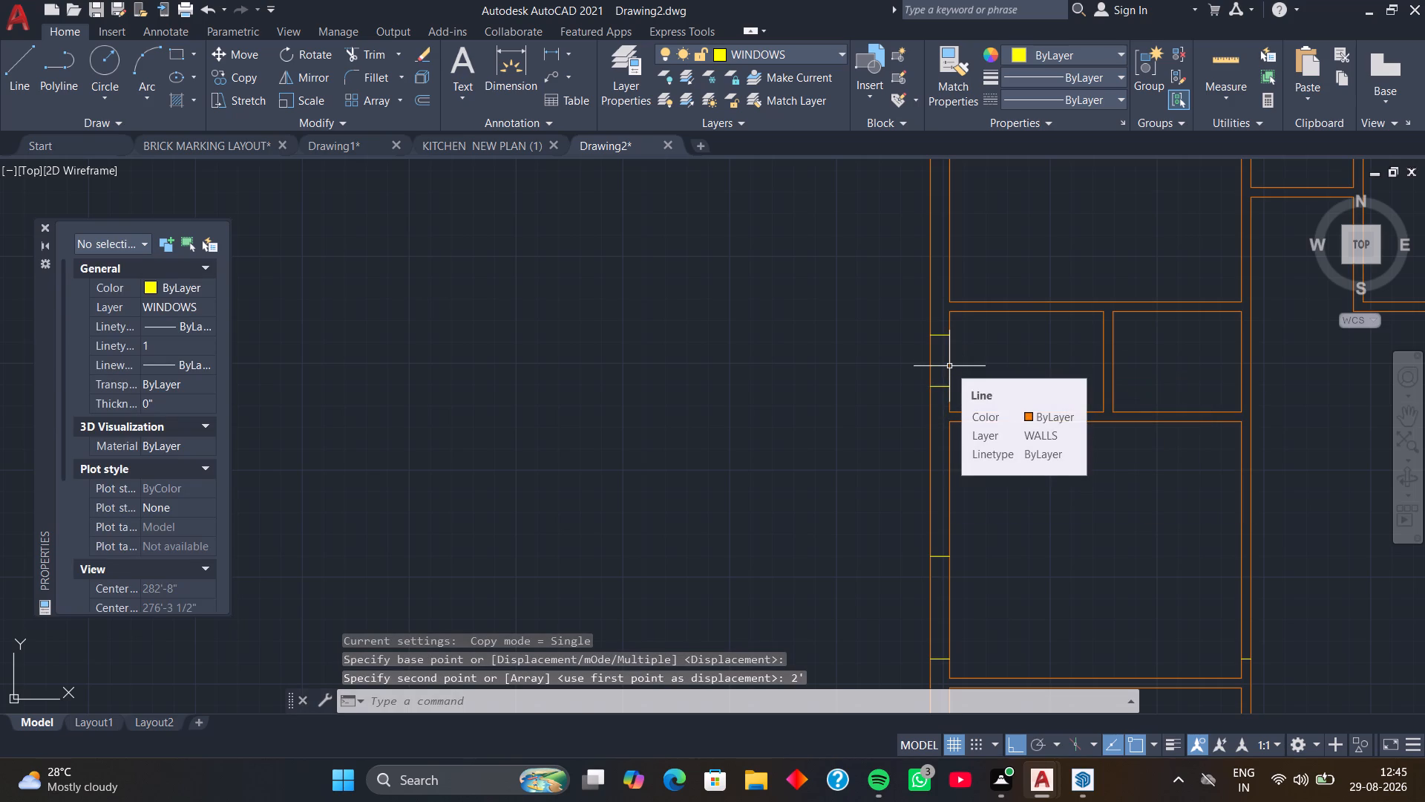
Draw a line across the left outer wall from the lower-left inner corner of the top-left room.
middle_click_drag(948, 327, 948, 441)
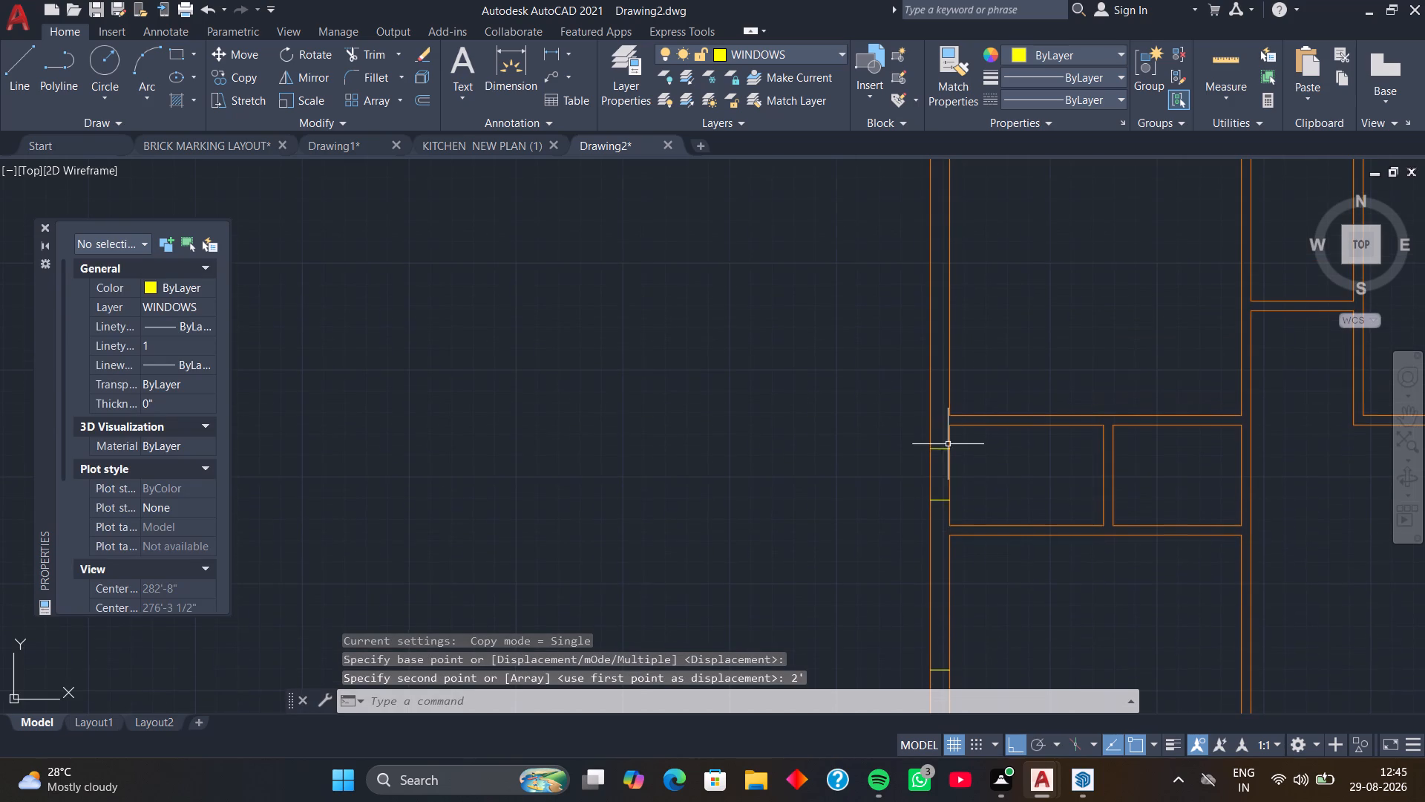
type("L")
key("space")
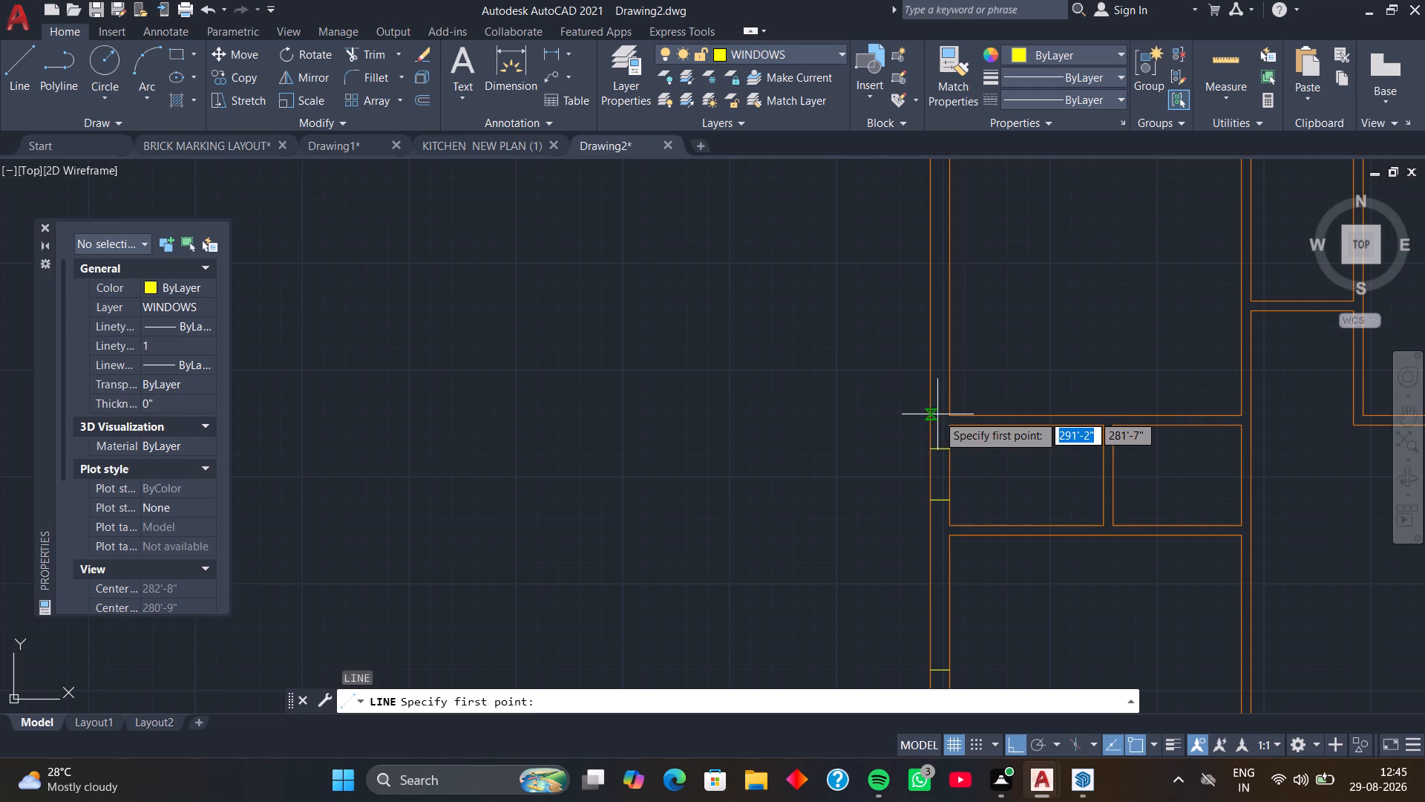
left_click(949, 417)
left_click(928, 417)
key("space")
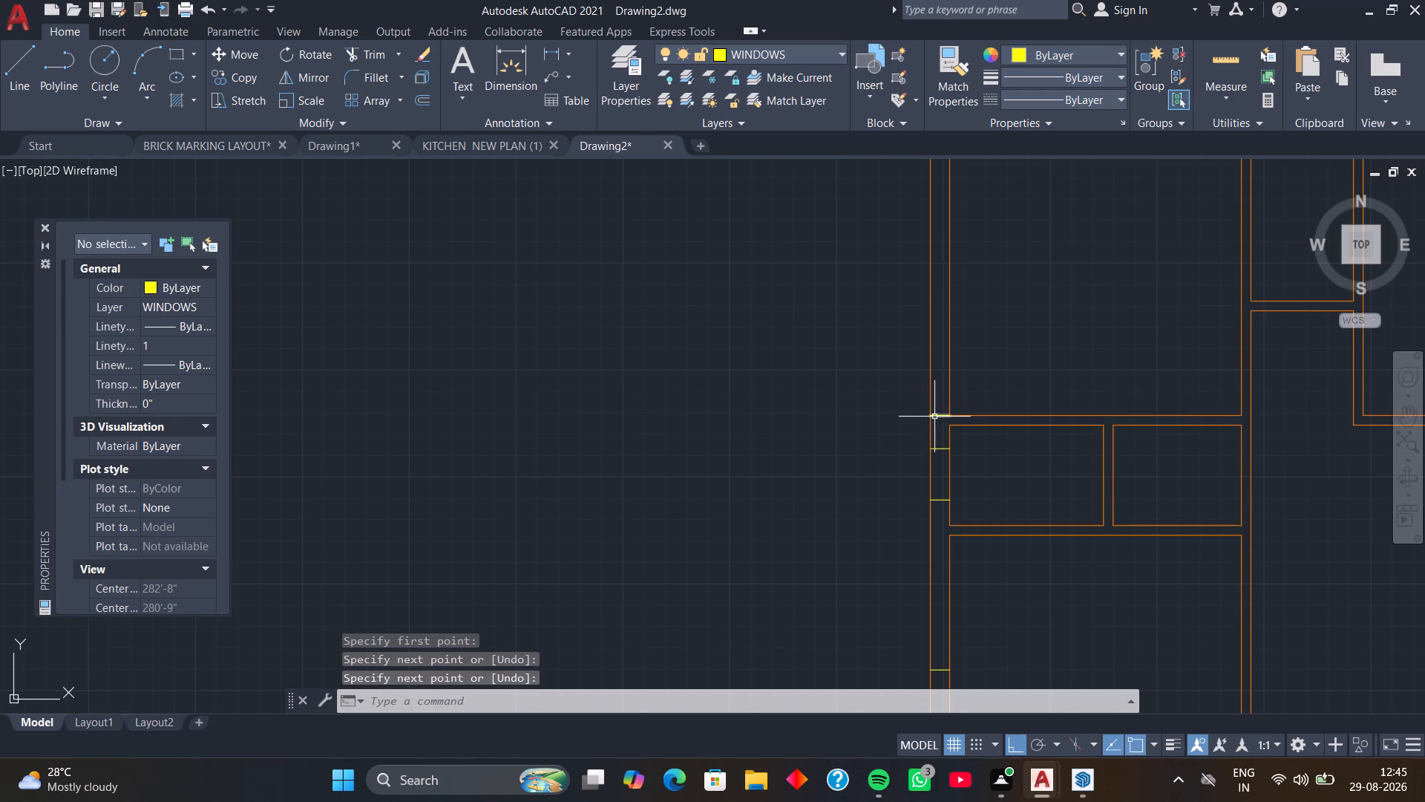
Move the top-left room's new line 1' up along the left outer wall.
left_click(934, 417)
type("M")
key("space")
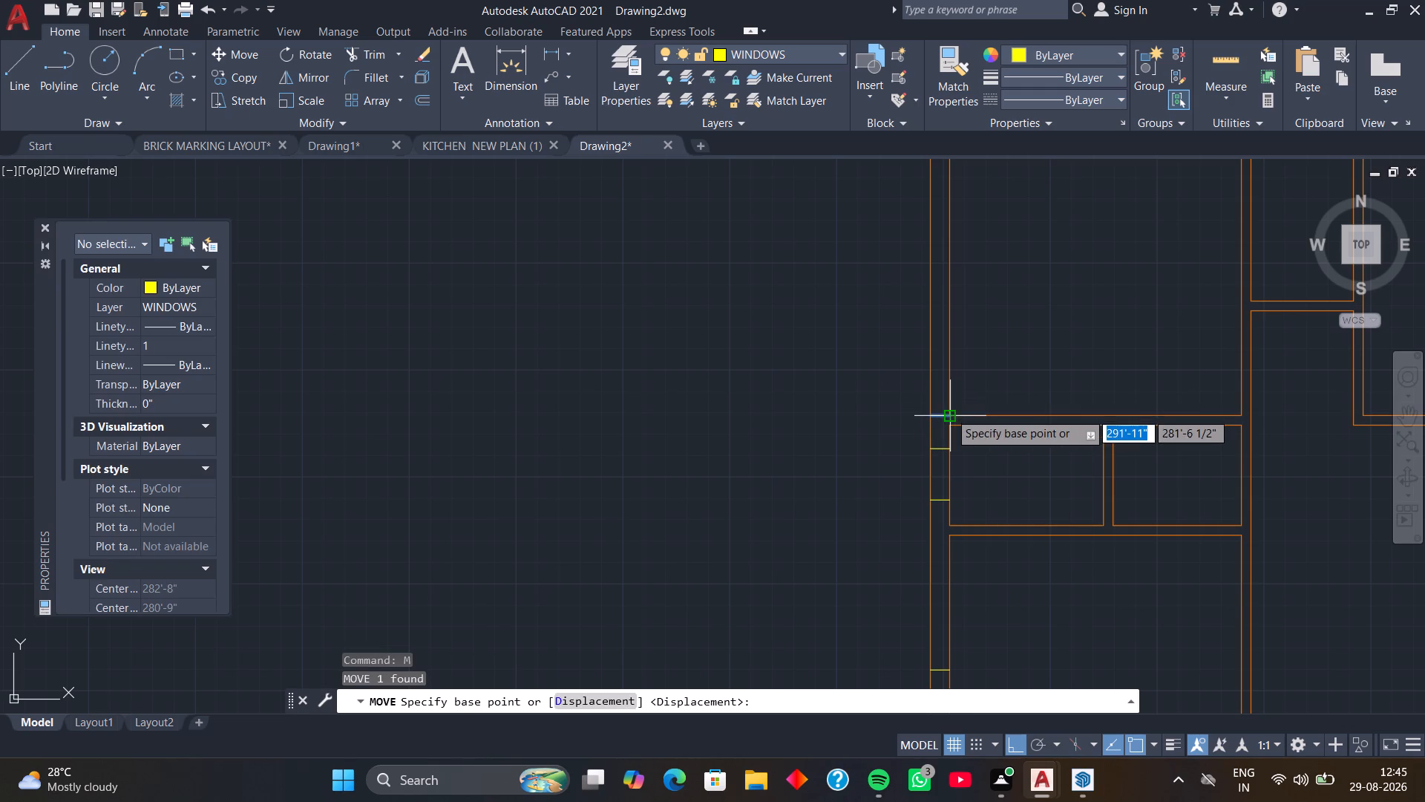
left_click(949, 412)
type("1'")
key("Return")
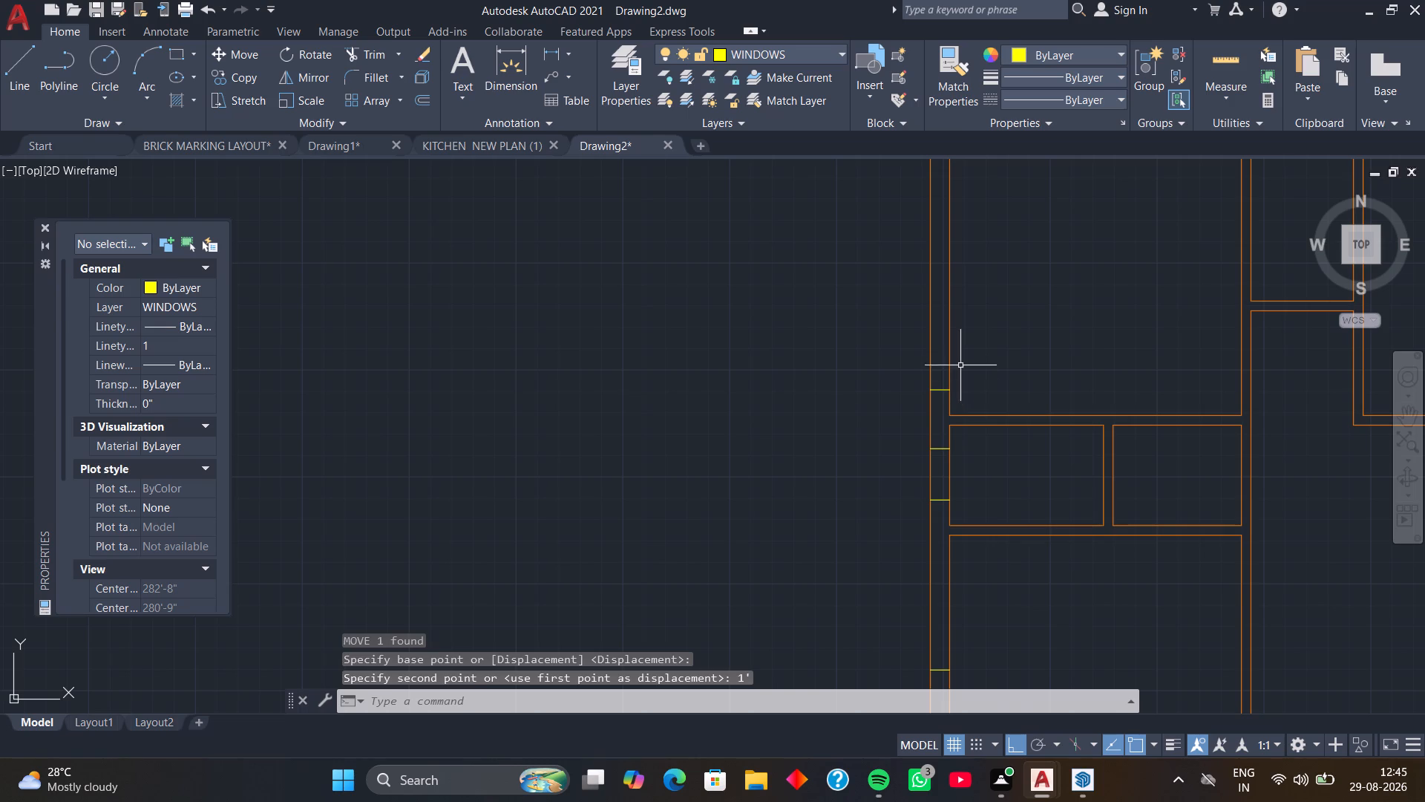
Copy the moved line 4' up along the left outer wall to mark the top-left room's window.
left_click(938, 390)
type("CO")
key("space")
left_click(949, 391)
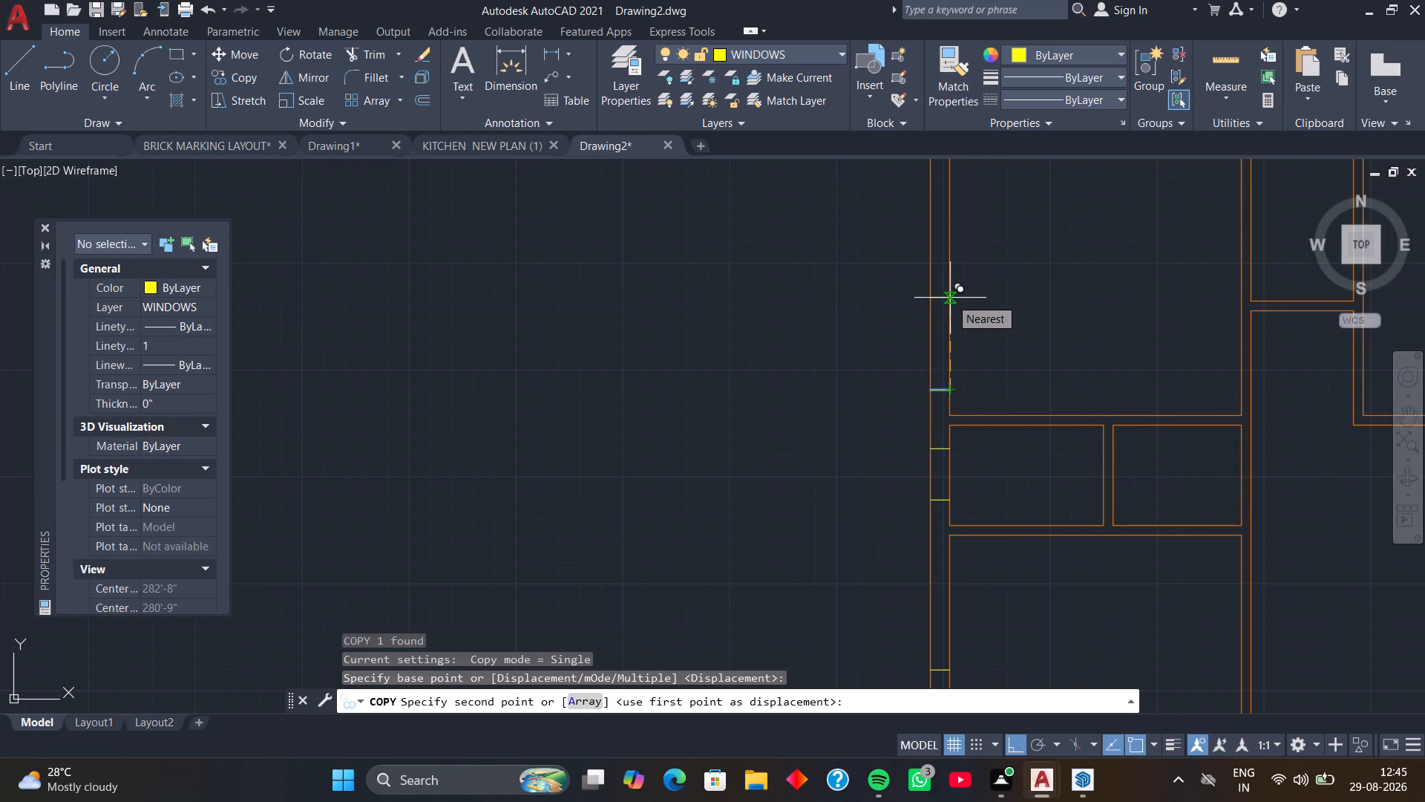
type("4'")
key("Return")
Look over the whole floor plan and its window marks along the outer walls.
scroll(960, 310, "down", 2)
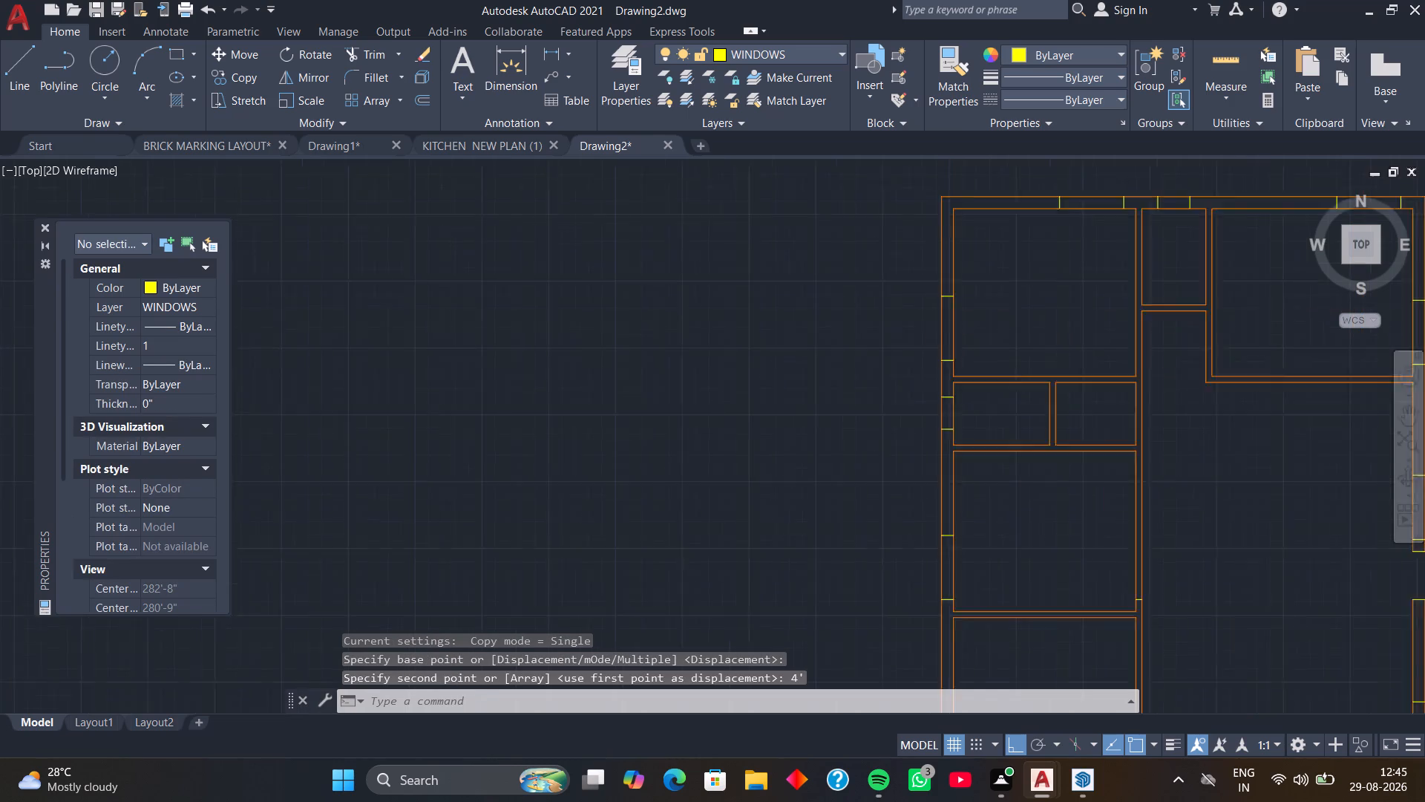
middle_click_drag(984, 329, 945, 316)
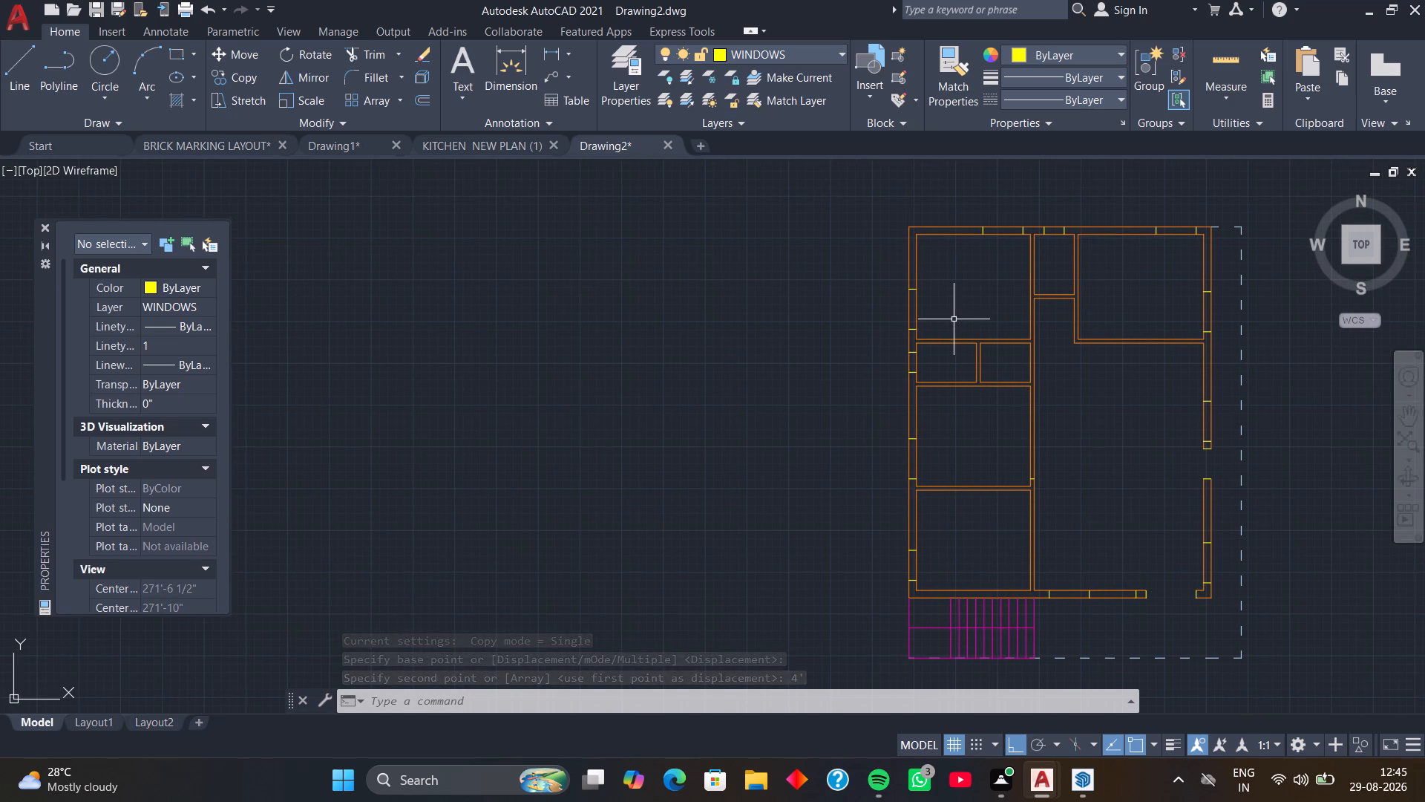
middle_click_drag(954, 319, 874, 329)
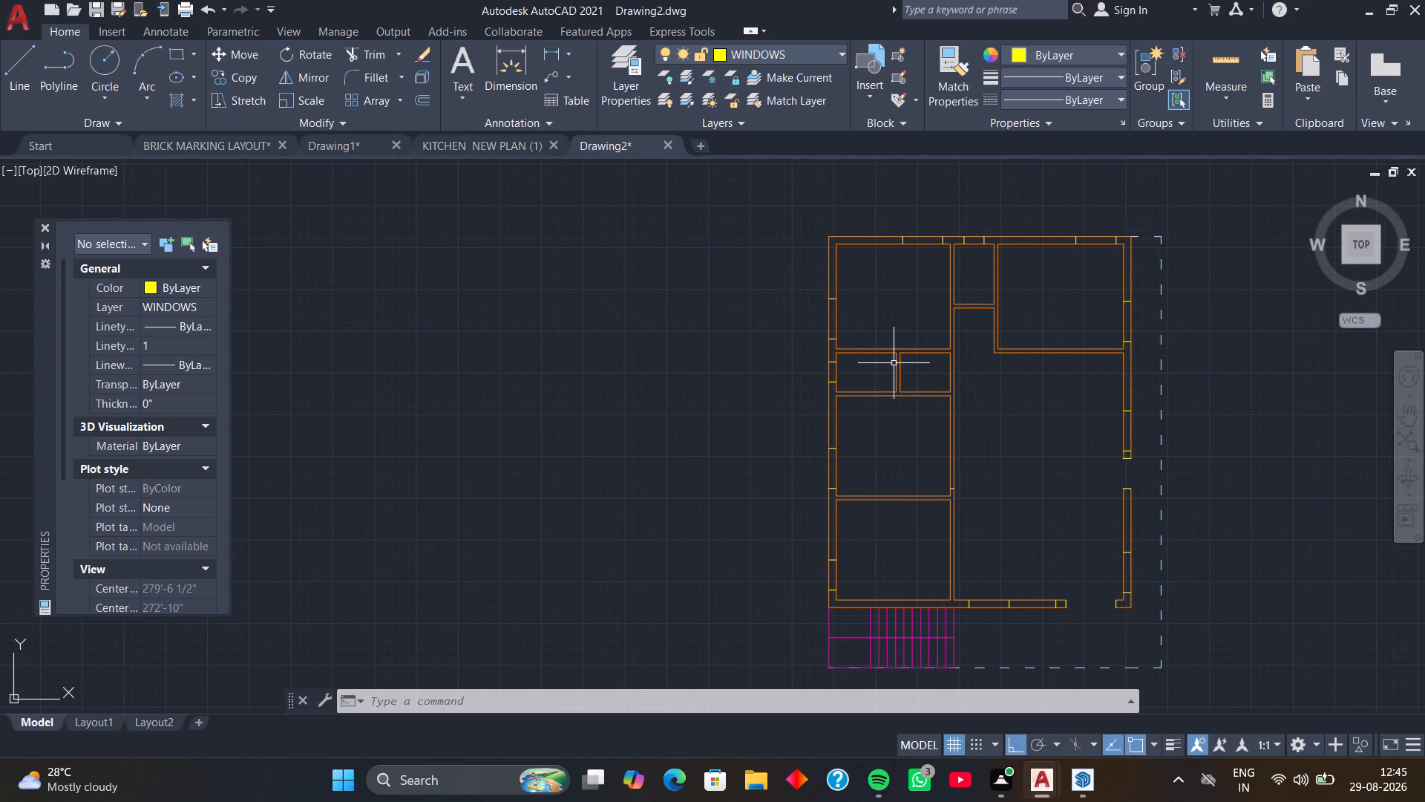
middle_click_drag(901, 437, 848, 444)
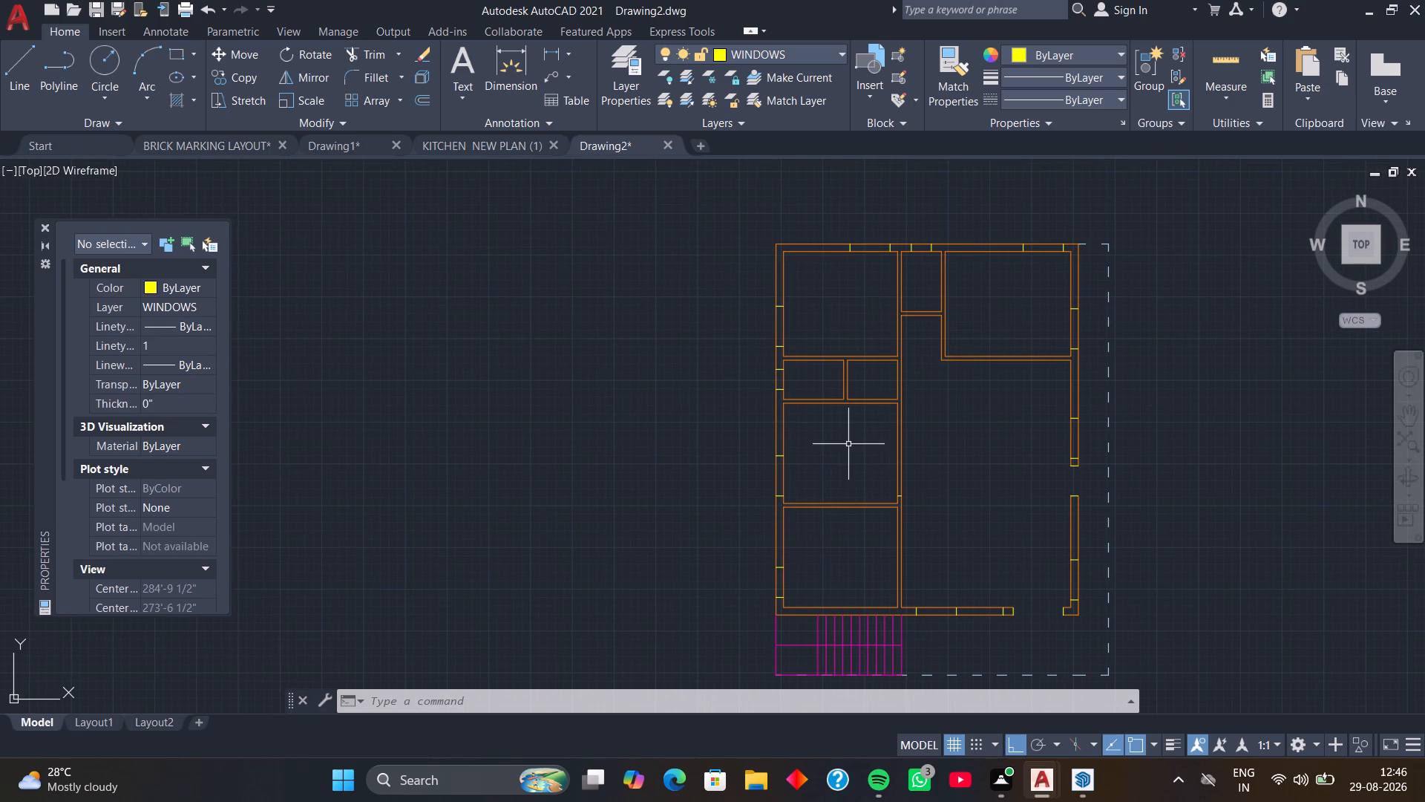
middle_click_drag(920, 462, 875, 454)
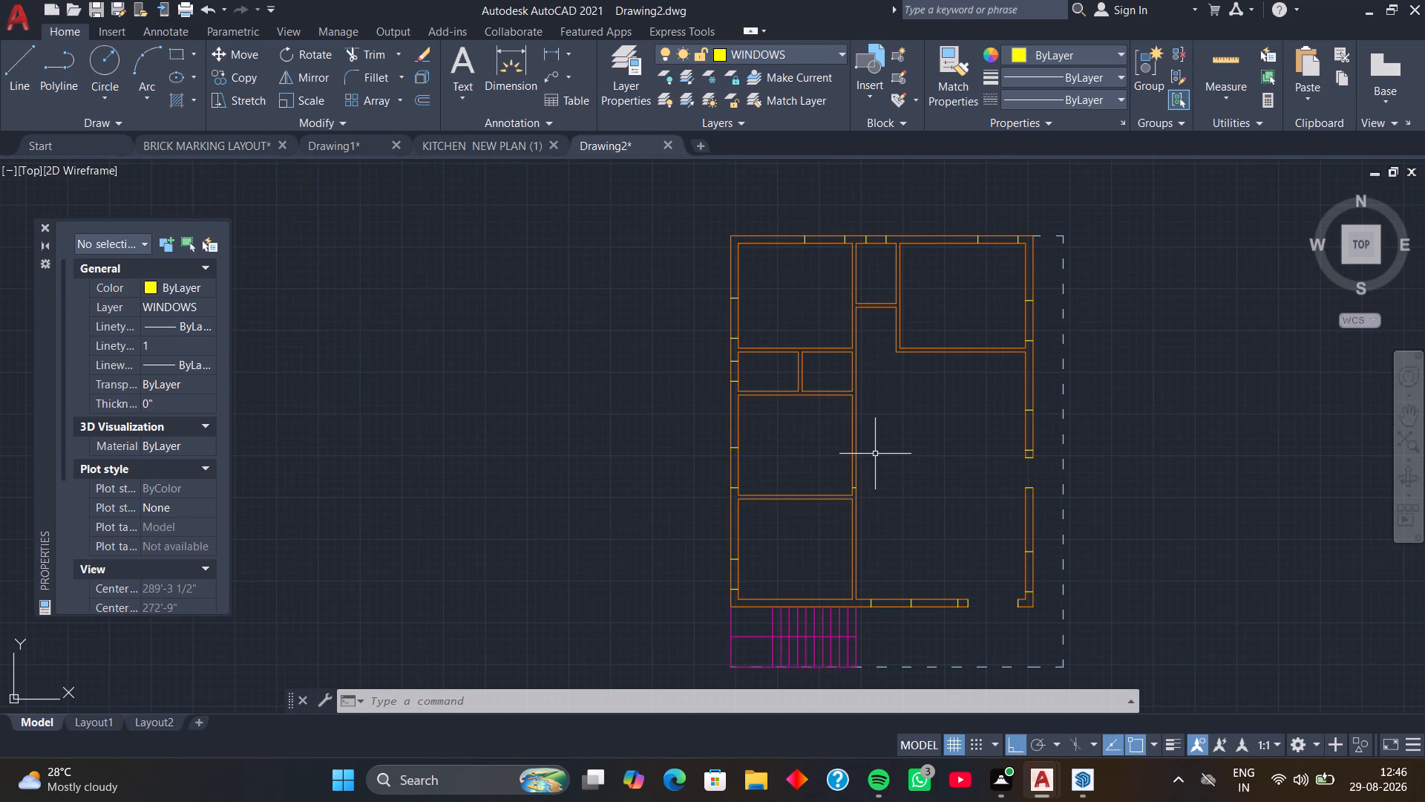
middle_click_drag(926, 546, 897, 520)
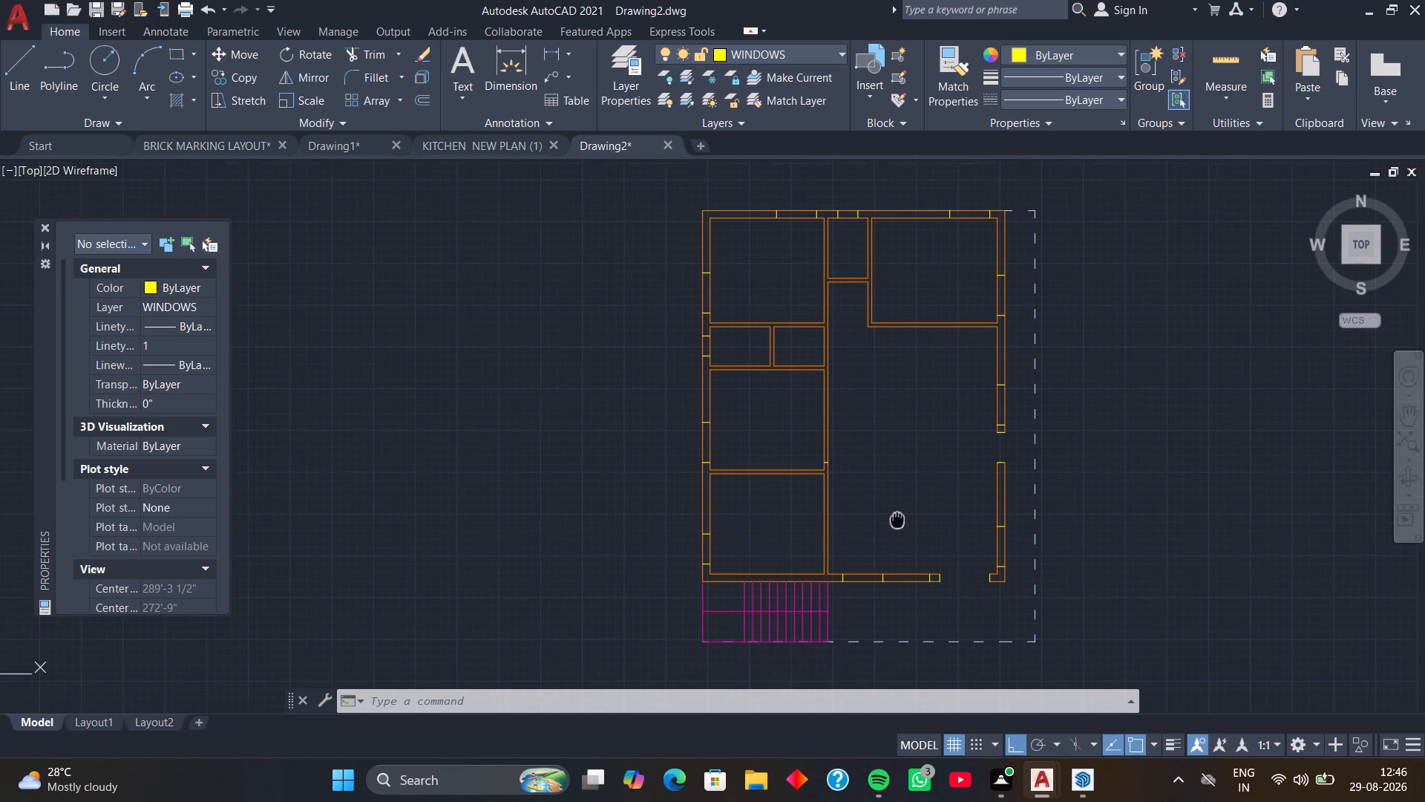
middle_click_drag(897, 520, 897, 519)
middle_click_drag(865, 410, 844, 531)
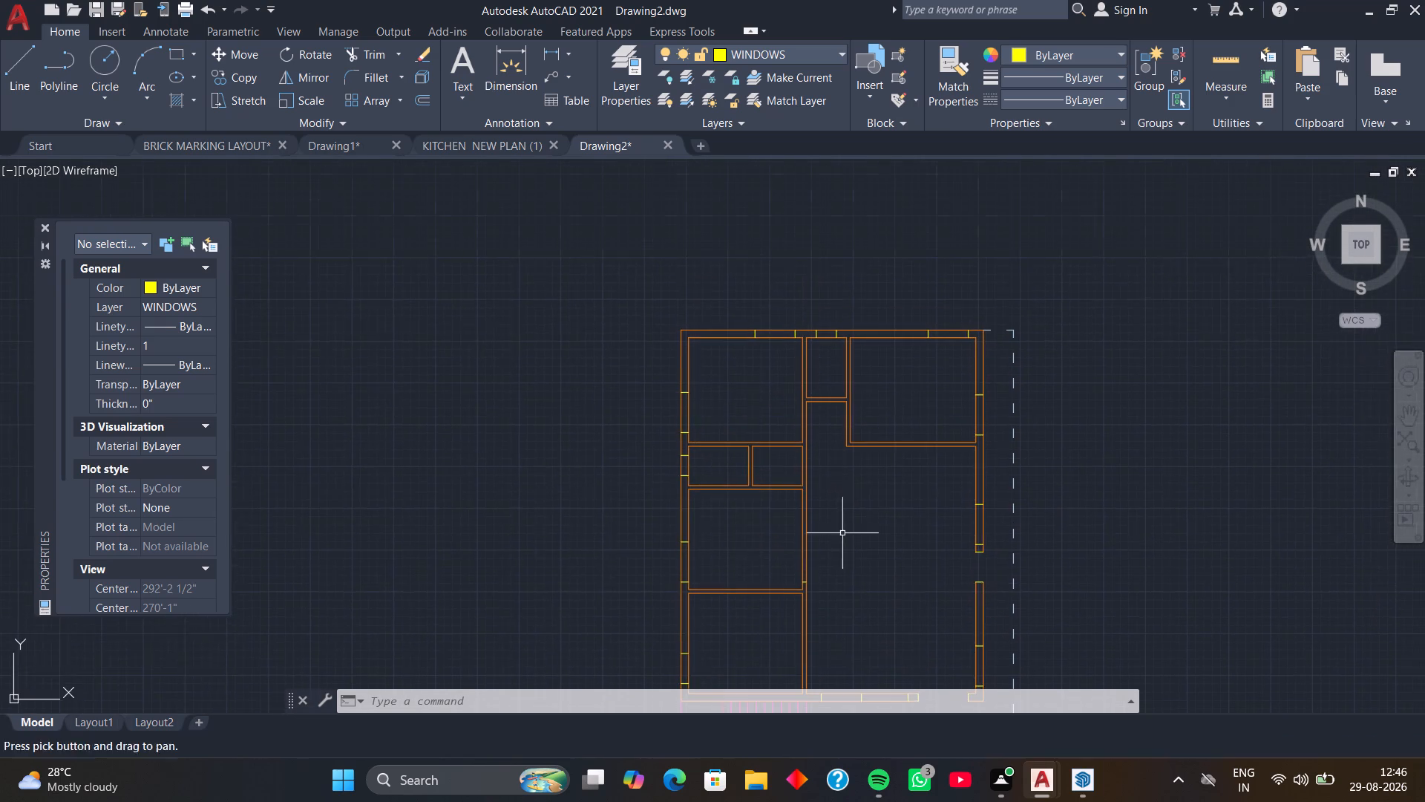
middle_click_drag(838, 496, 853, 523)
Draw a centre line between the midpoints of the top-left room's two window marks in the top outer wall.
type("L")
key("space")
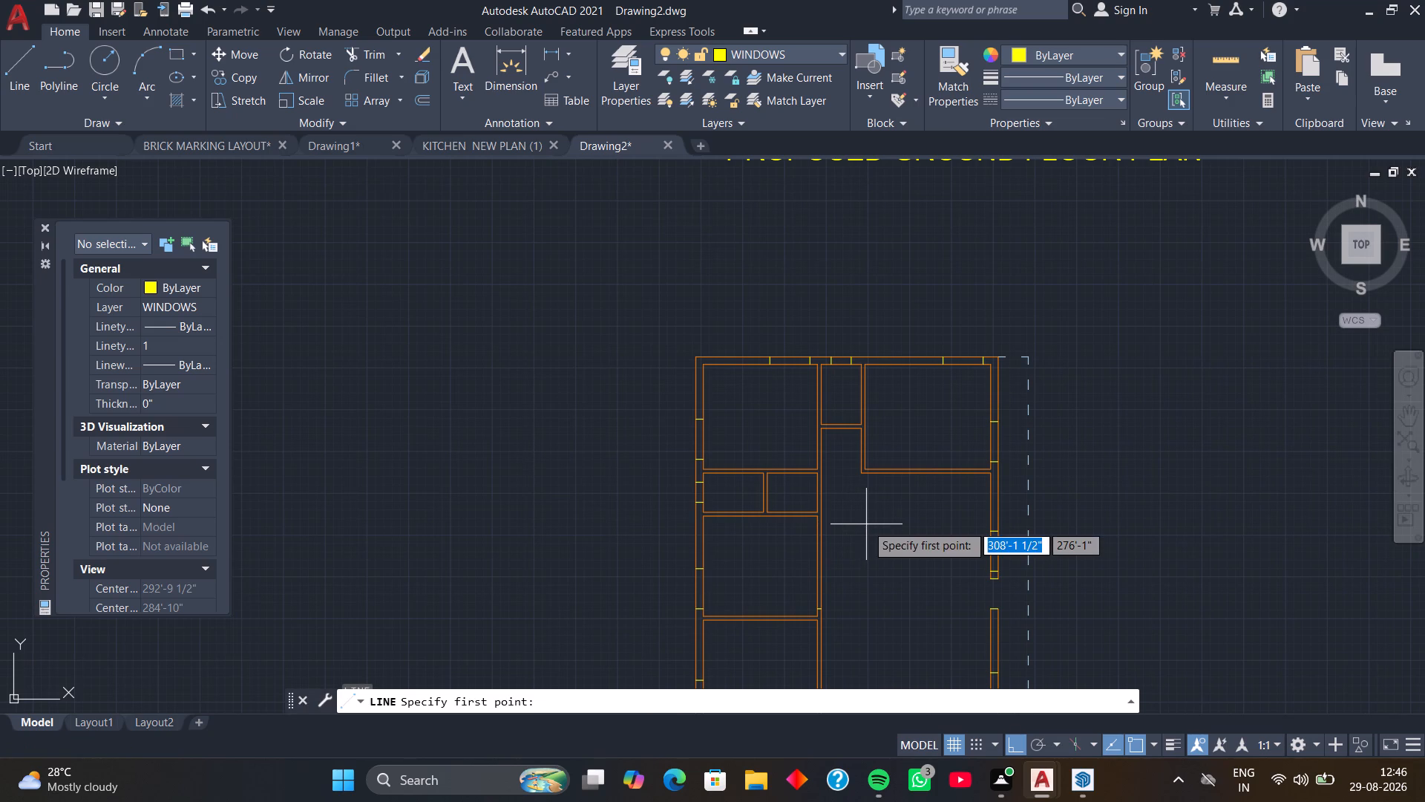
middle_click_drag(785, 400, 822, 450)
scroll(807, 432, "up", 3)
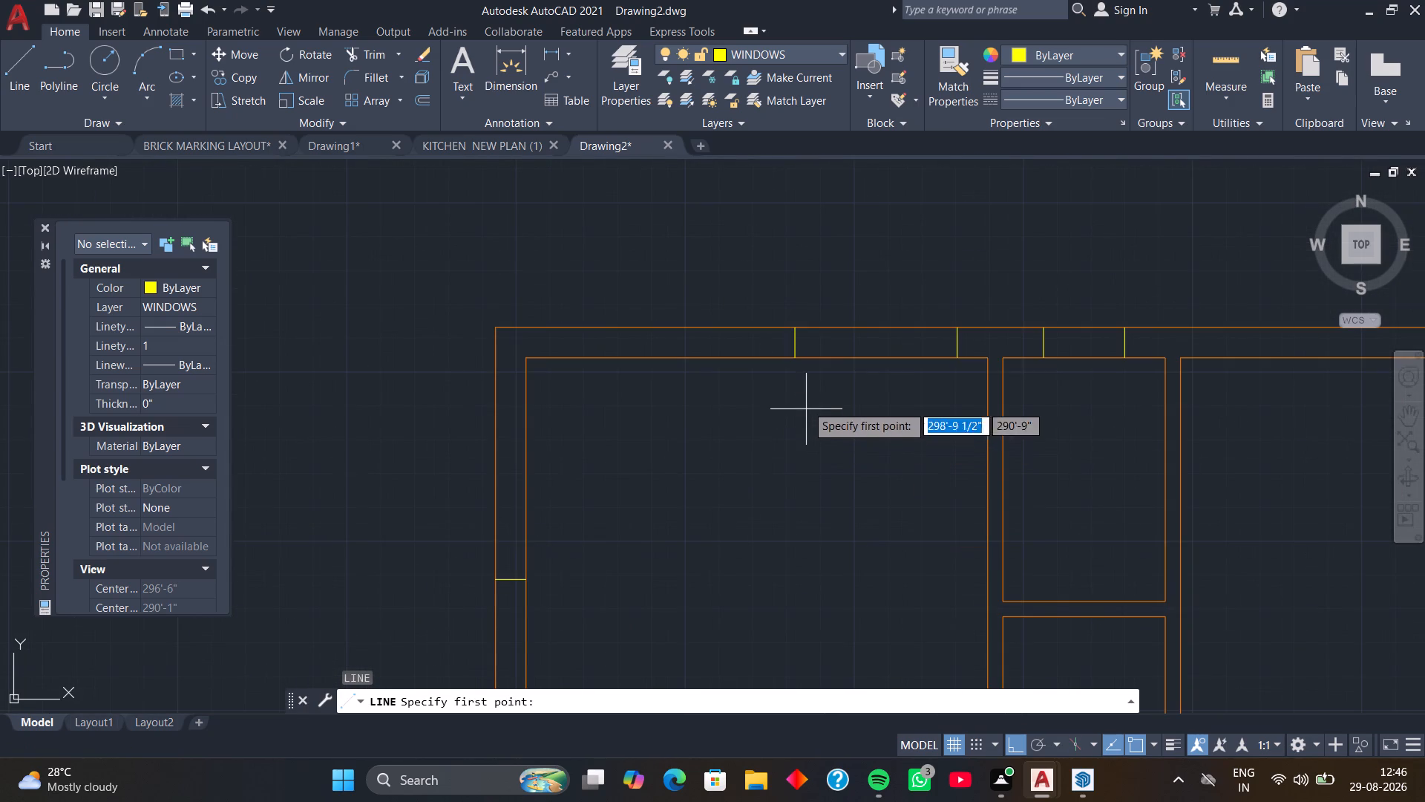
left_click(794, 342)
left_click(954, 345)
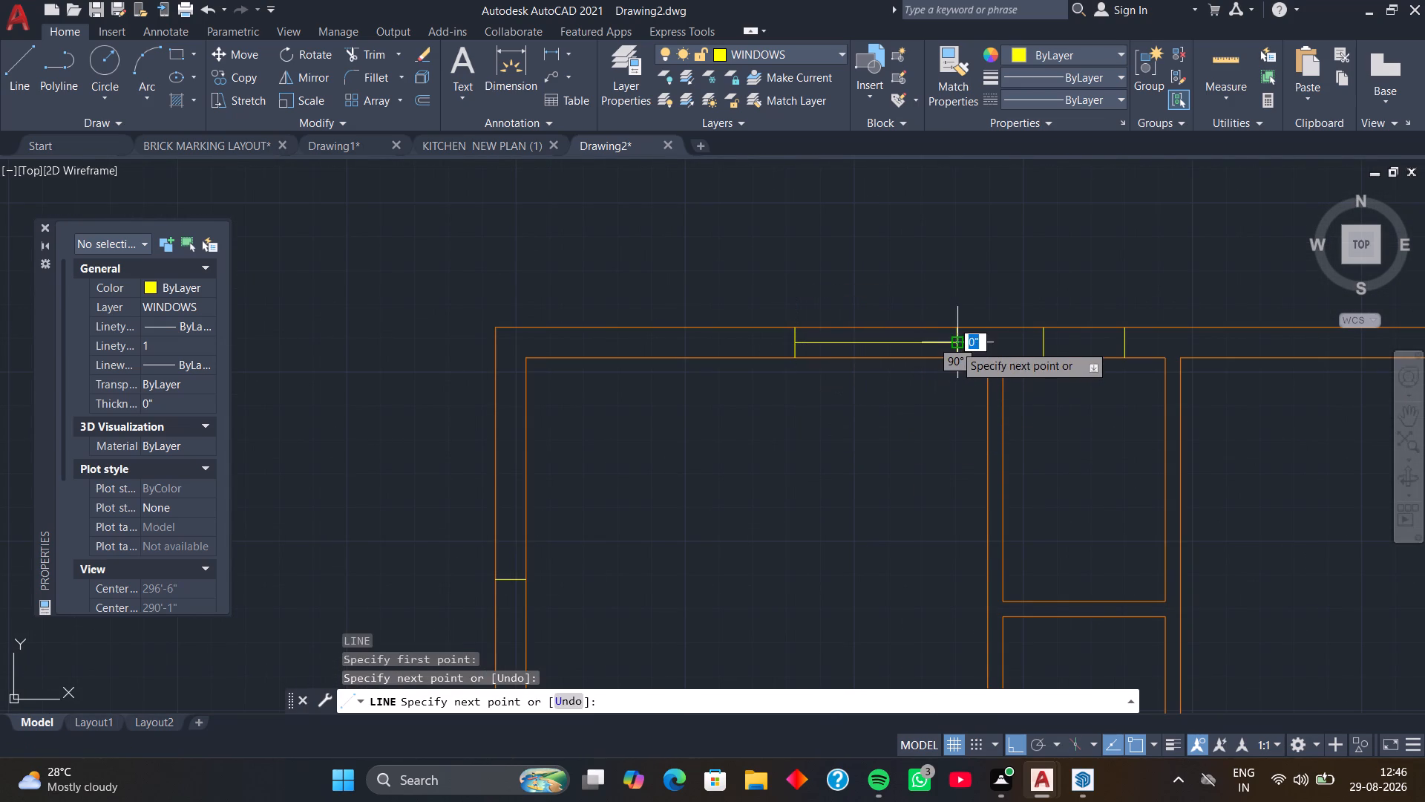
key("space")
Draw a centre line between the midpoints of the narrow middle room's window marks in the top outer wall.
key("space")
left_click(1041, 346)
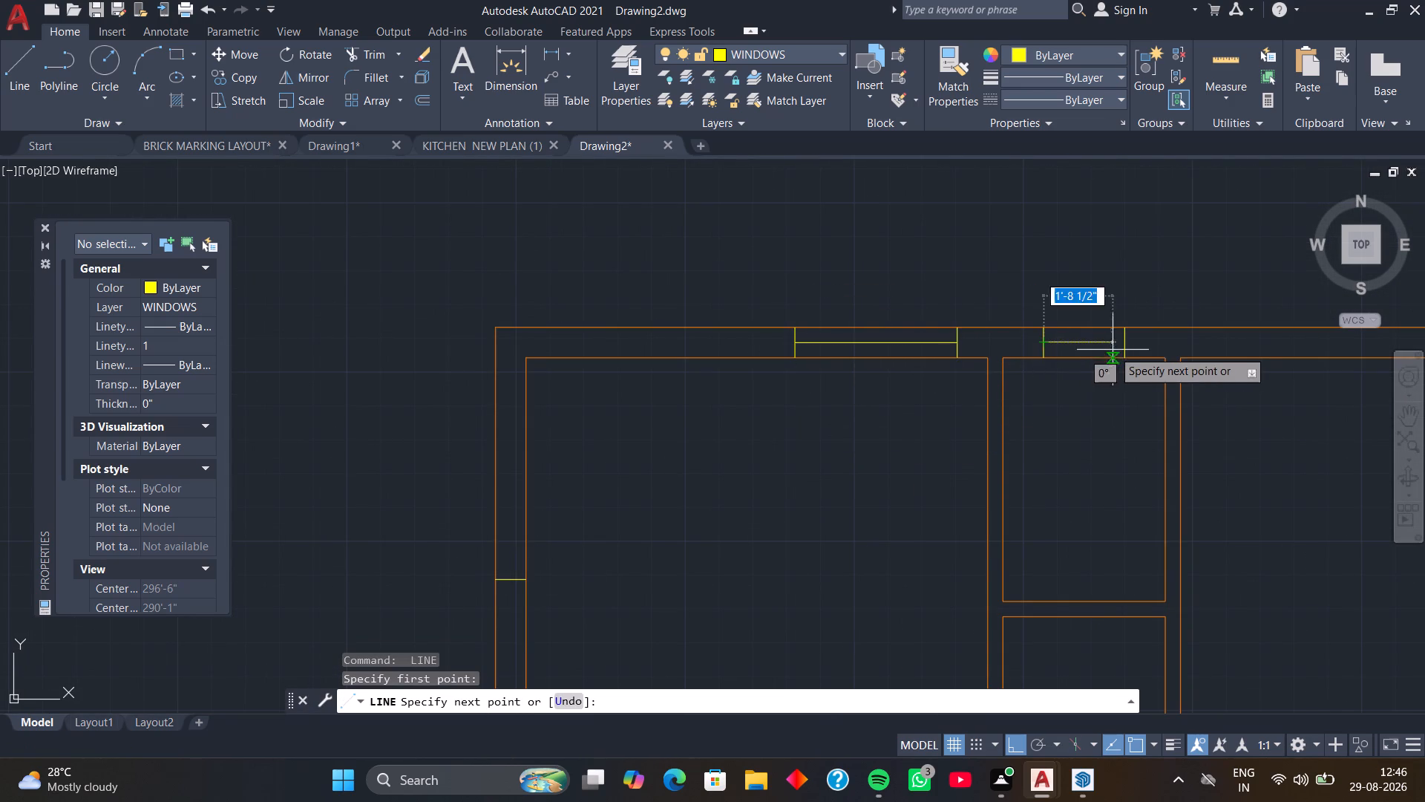
left_click(1124, 341)
key("space")
Draw a centre line between the midpoints of the top-left room's window marks in the left outer wall.
scroll(1101, 404, "down", 1)
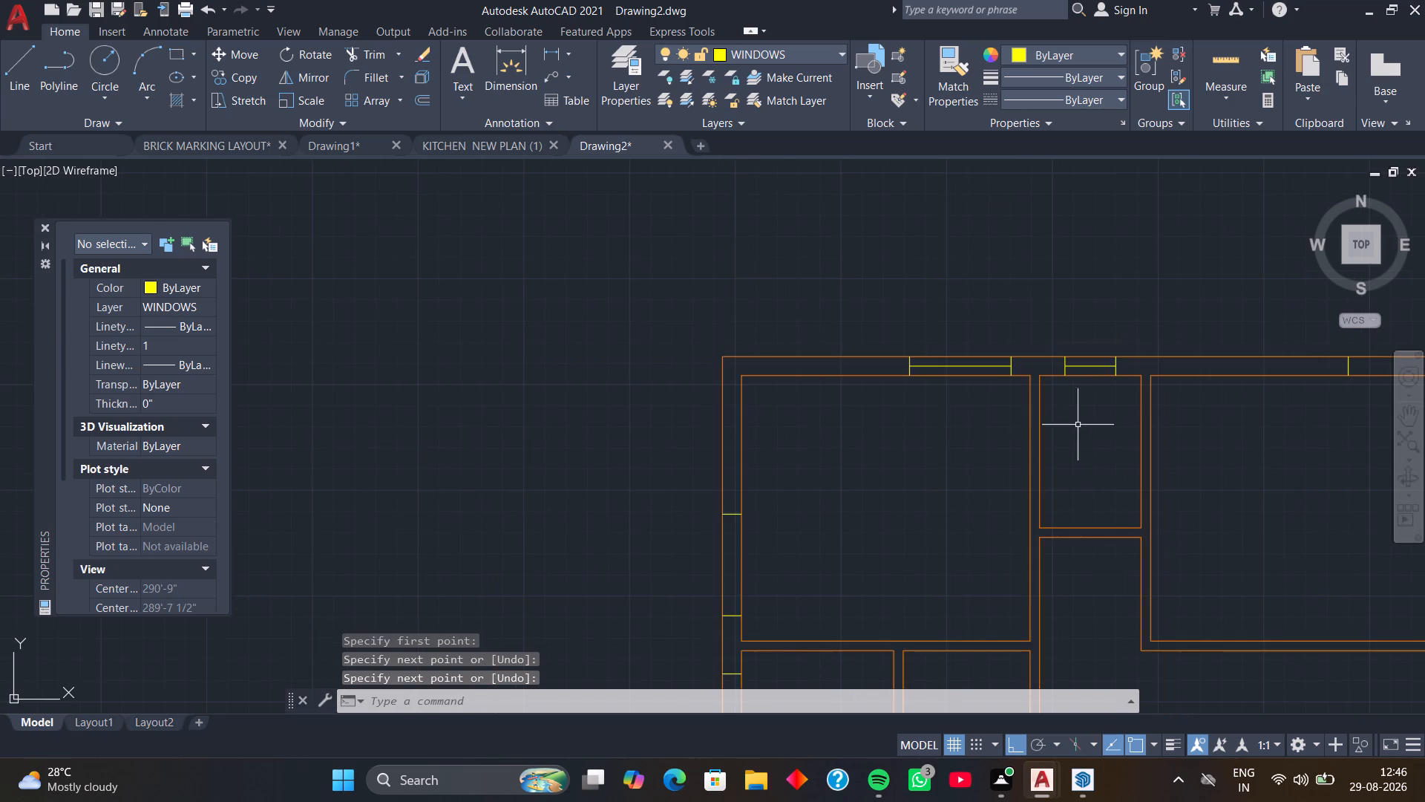
middle_click_drag(929, 451, 1049, 286)
key("space")
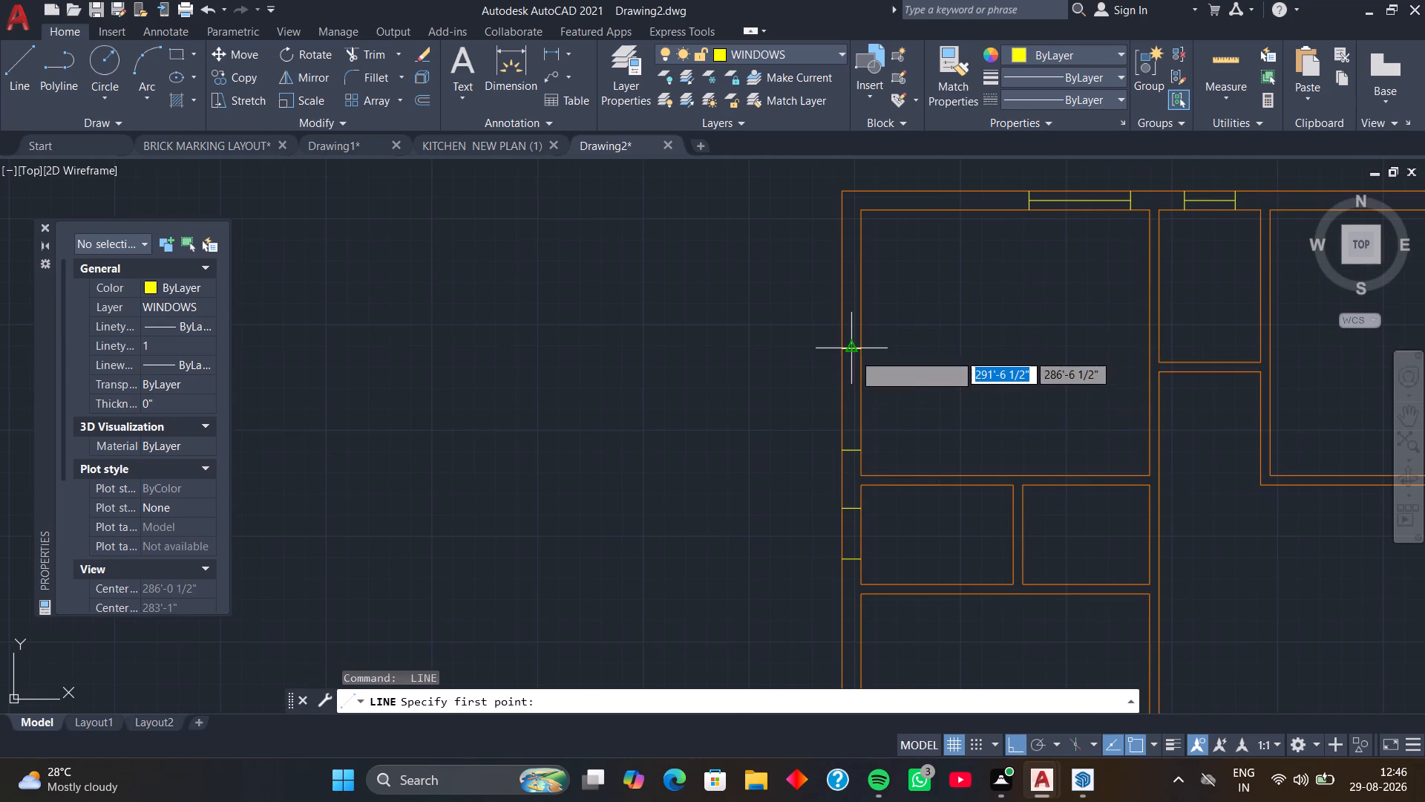
left_click(854, 352)
left_click(852, 449)
key("space")
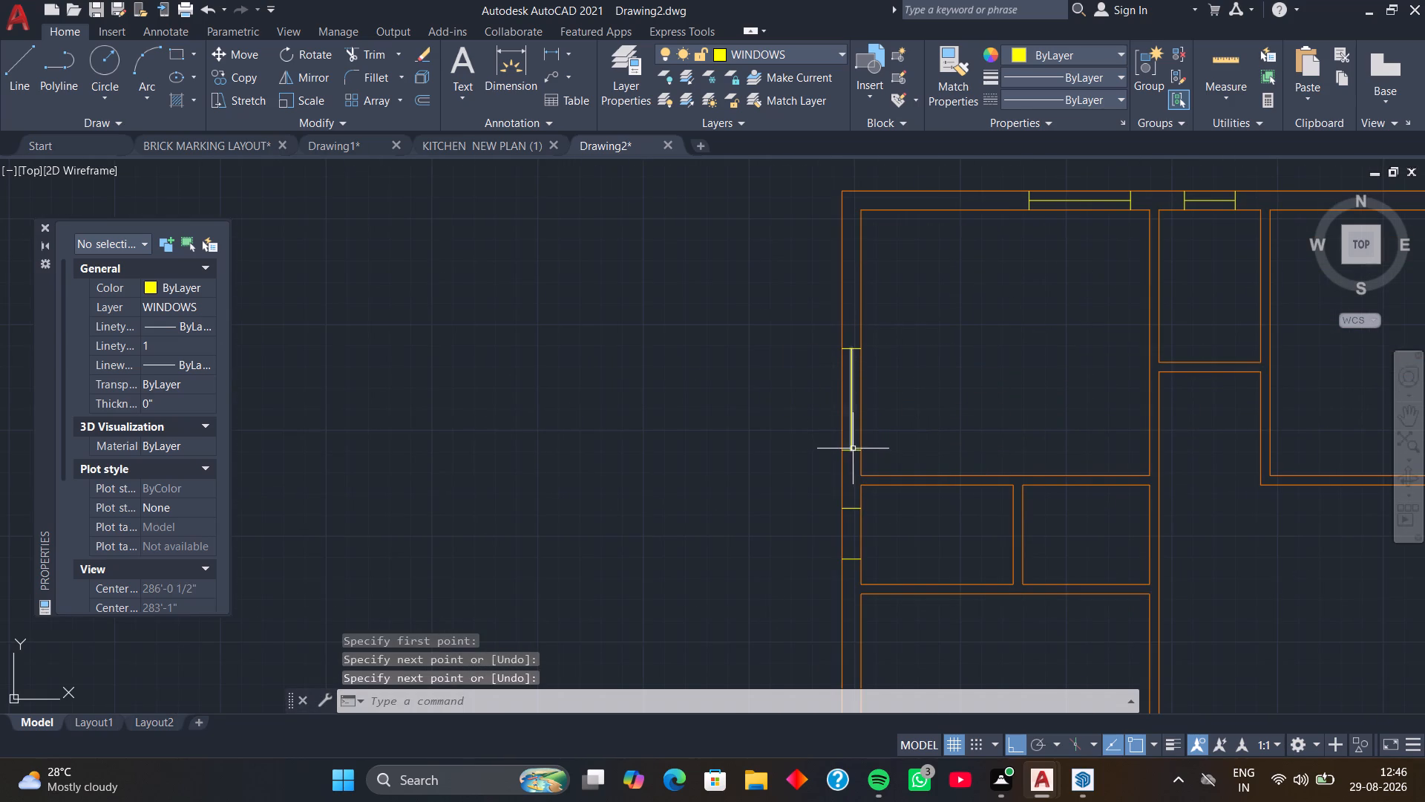
Draw a centre line through the small room's window in the left outer wall, joining its marks' midpoints.
middle_click_drag(853, 469, 892, 351)
key("space")
left_click(891, 393)
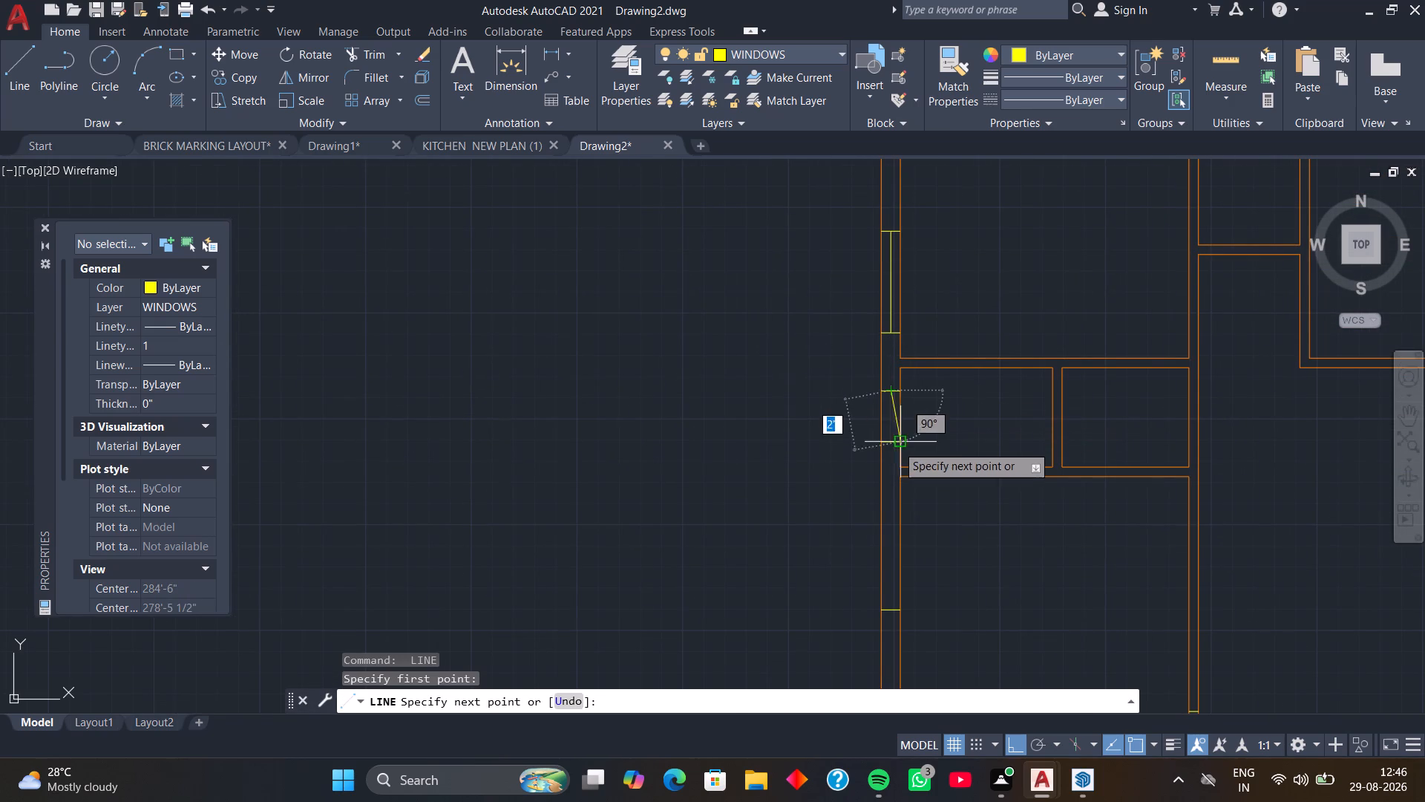
left_click(893, 450)
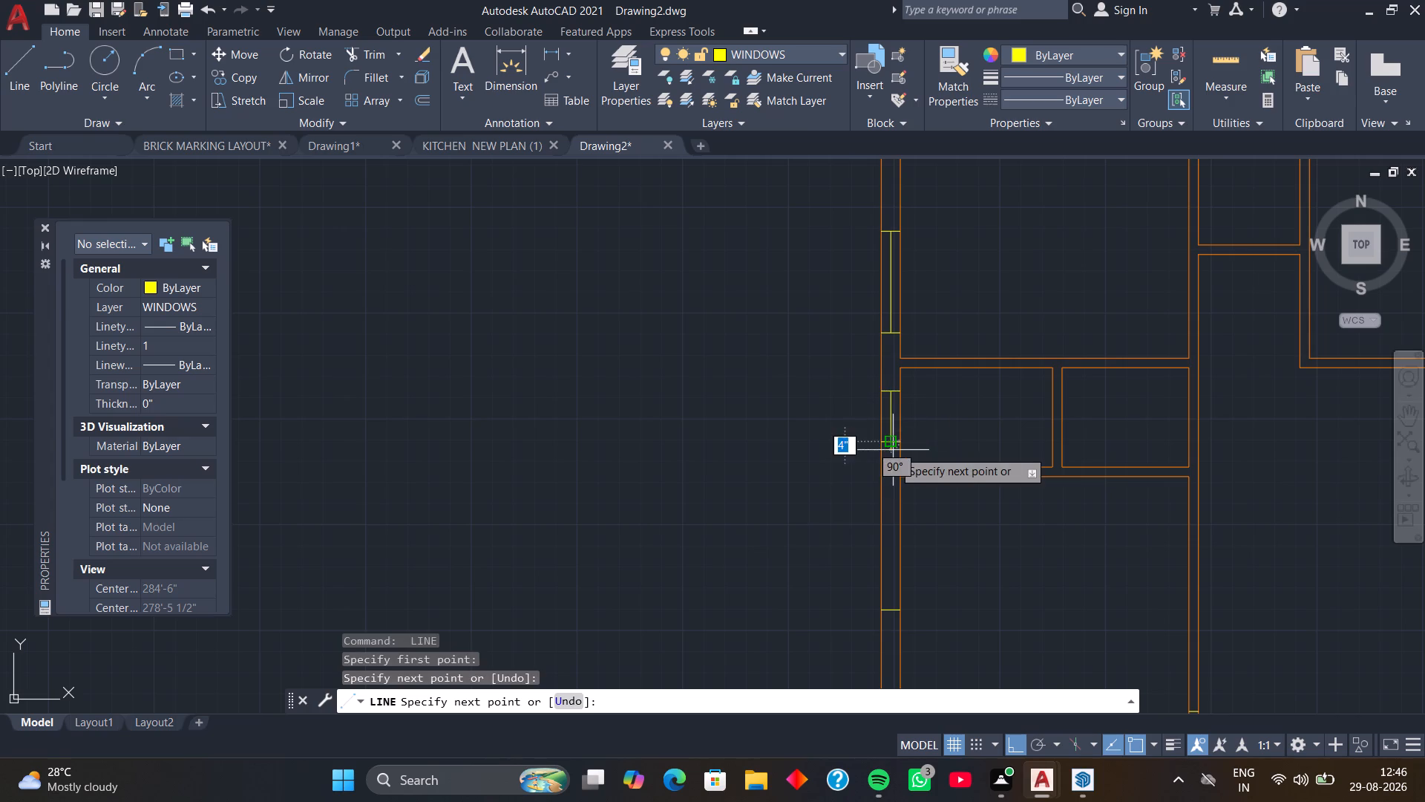
key("space")
Draw a centre line through the window in the left outer wall of the room below the small rooms.
middle_click_drag(922, 472, 934, 336)
scroll(940, 369, "up", 1)
key("space")
middle_click_drag(892, 501, 905, 332)
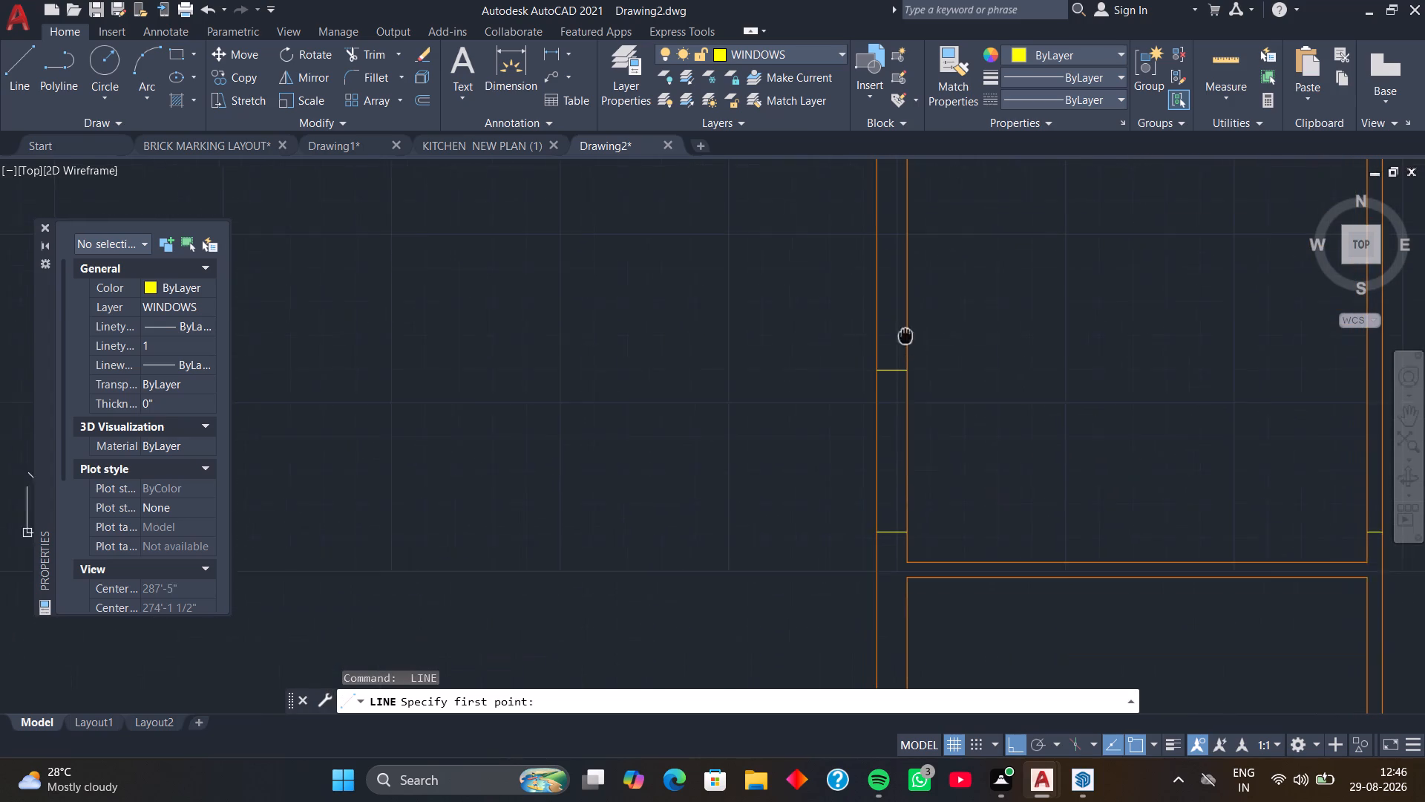
middle_click_drag(905, 332, 907, 326)
left_click(897, 365)
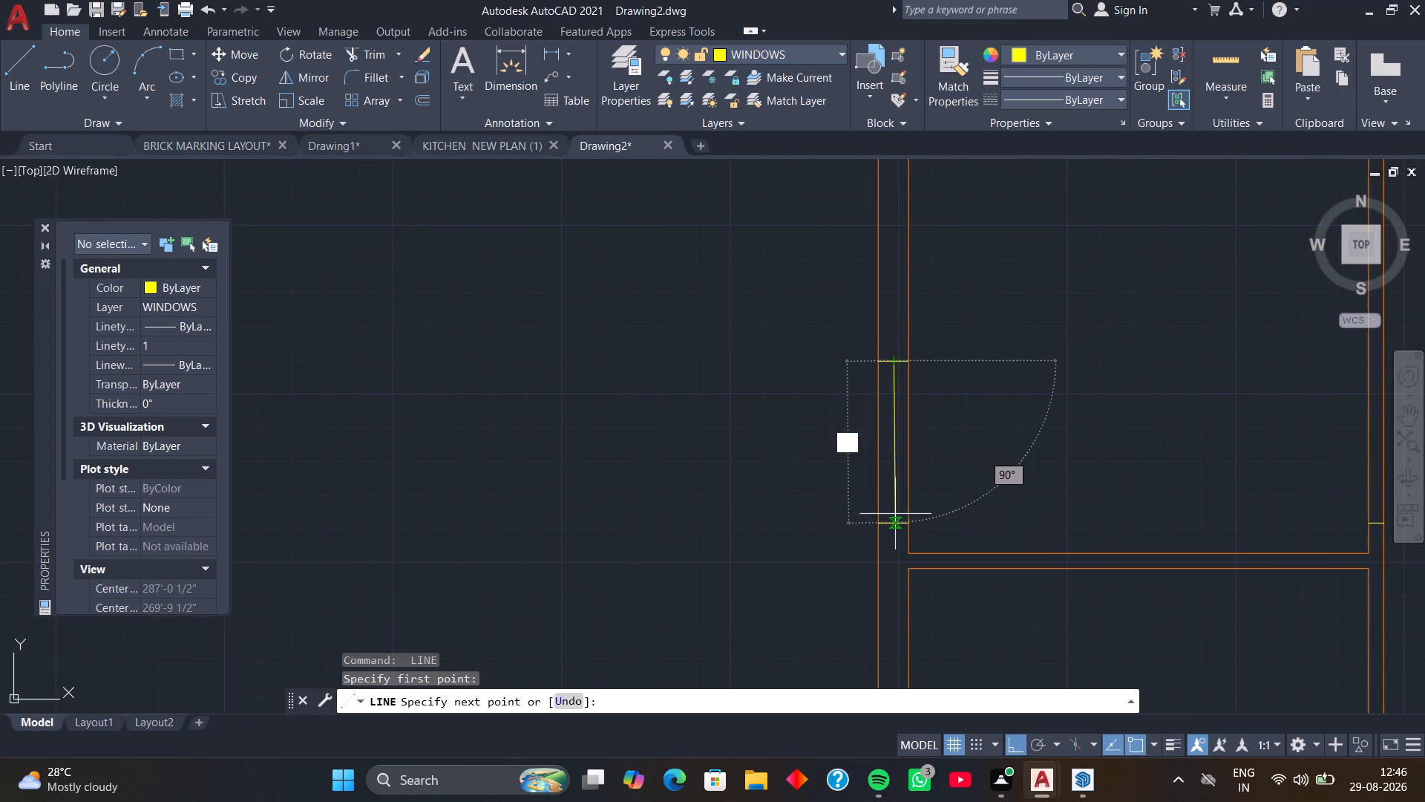
left_click(894, 523)
key("space")
Draw a centre line through the bottom-left room's window in the left outer wall, above the staircase.
scroll(916, 498, "down", 3)
middle_click_drag(929, 531, 934, 369)
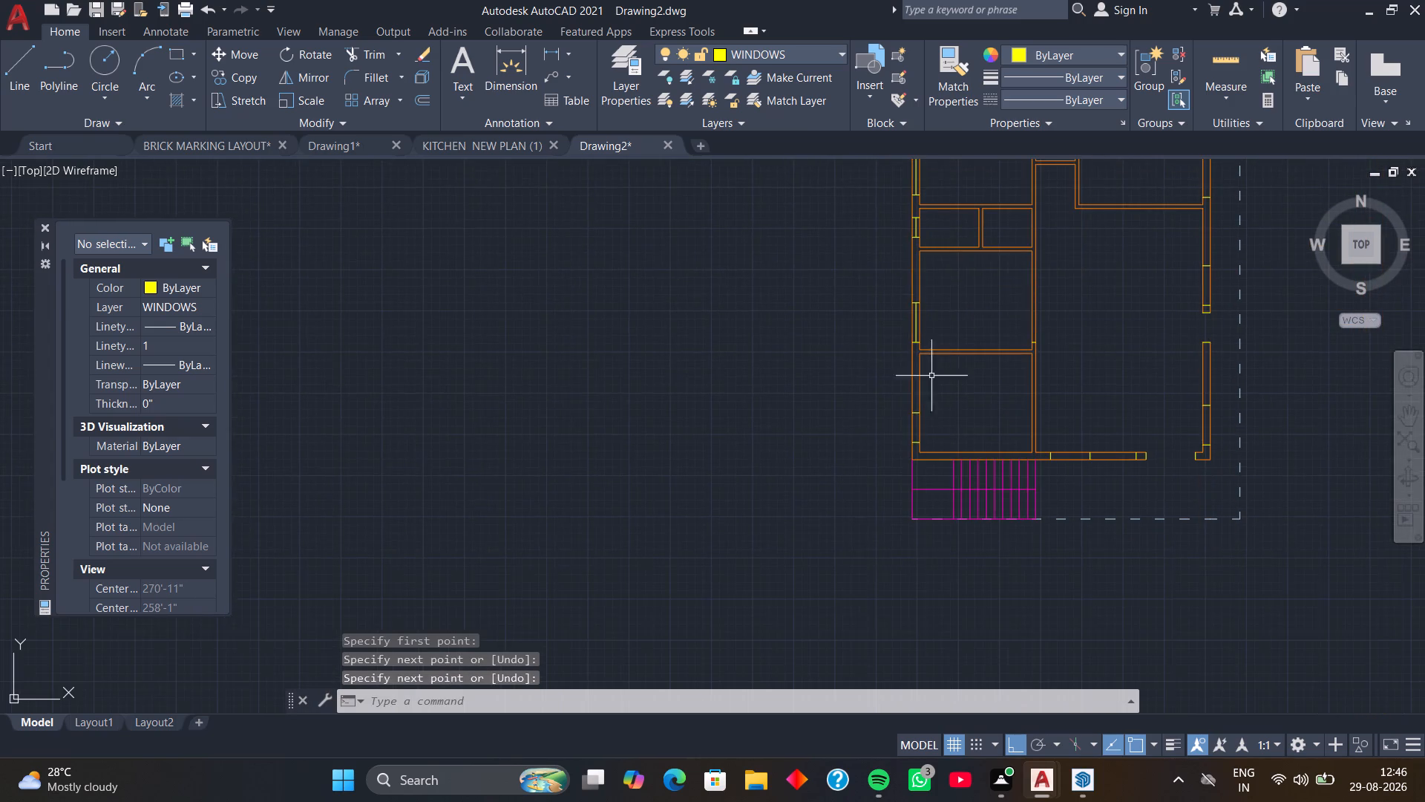
key("space")
scroll(917, 423, "up", 3)
left_click(899, 385)
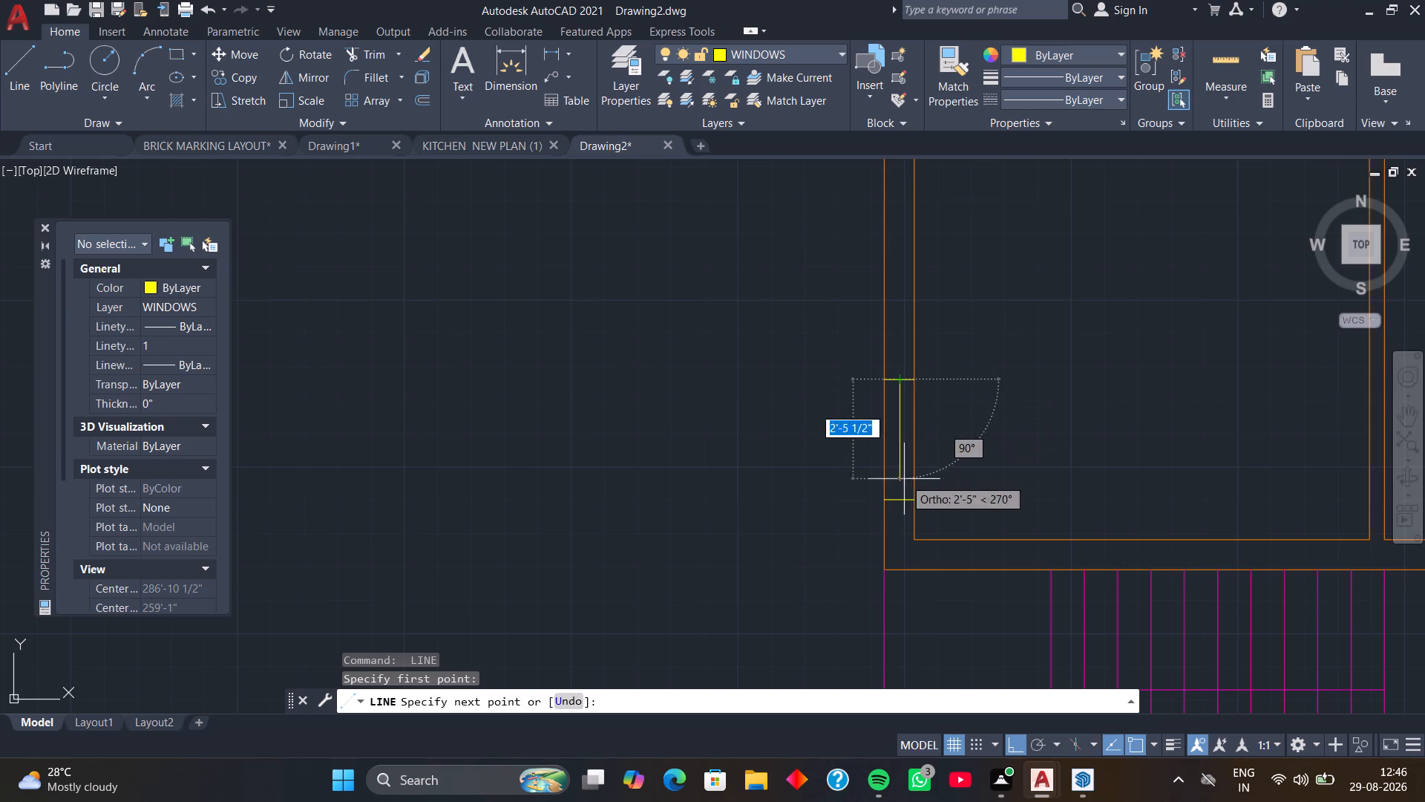
left_click(902, 502)
key("space")
Draw a centre line through the hall window in the bottom outer wall, just right of the staircase.
scroll(978, 475, "down", 2)
middle_click_drag(985, 482, 983, 482)
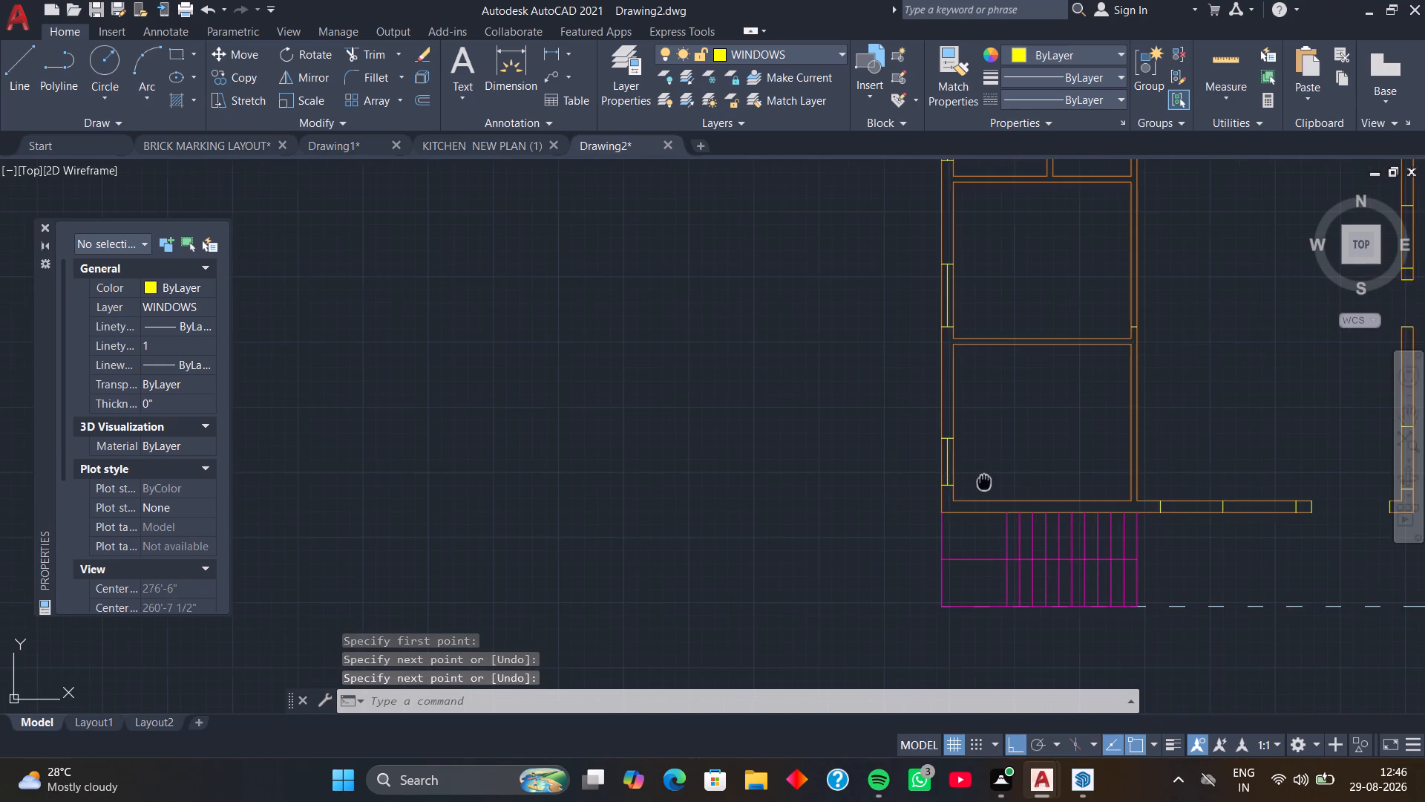
middle_click_drag(983, 482, 730, 475)
middle_click_drag(926, 464, 861, 467)
key("space")
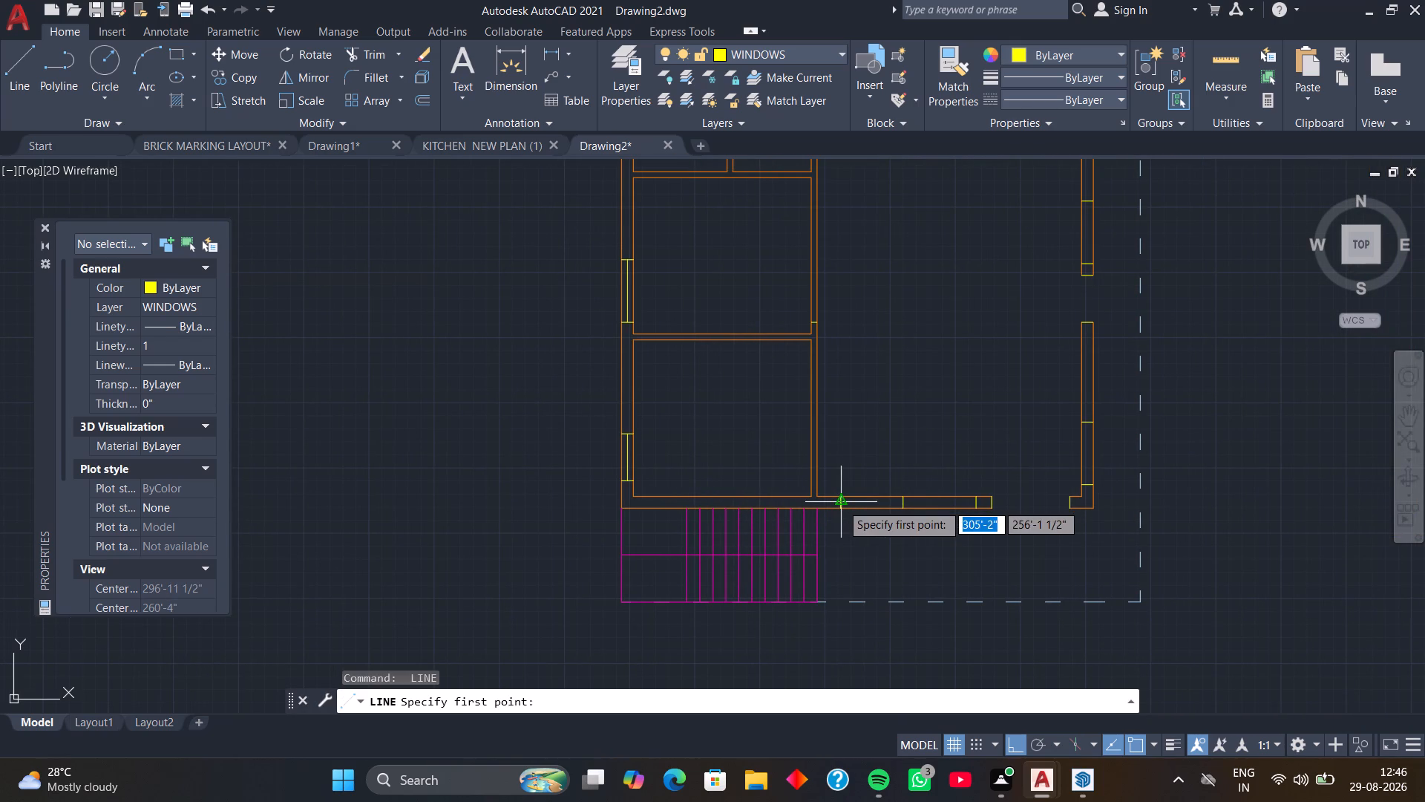
left_click(841, 503)
left_click(900, 504)
key("space")
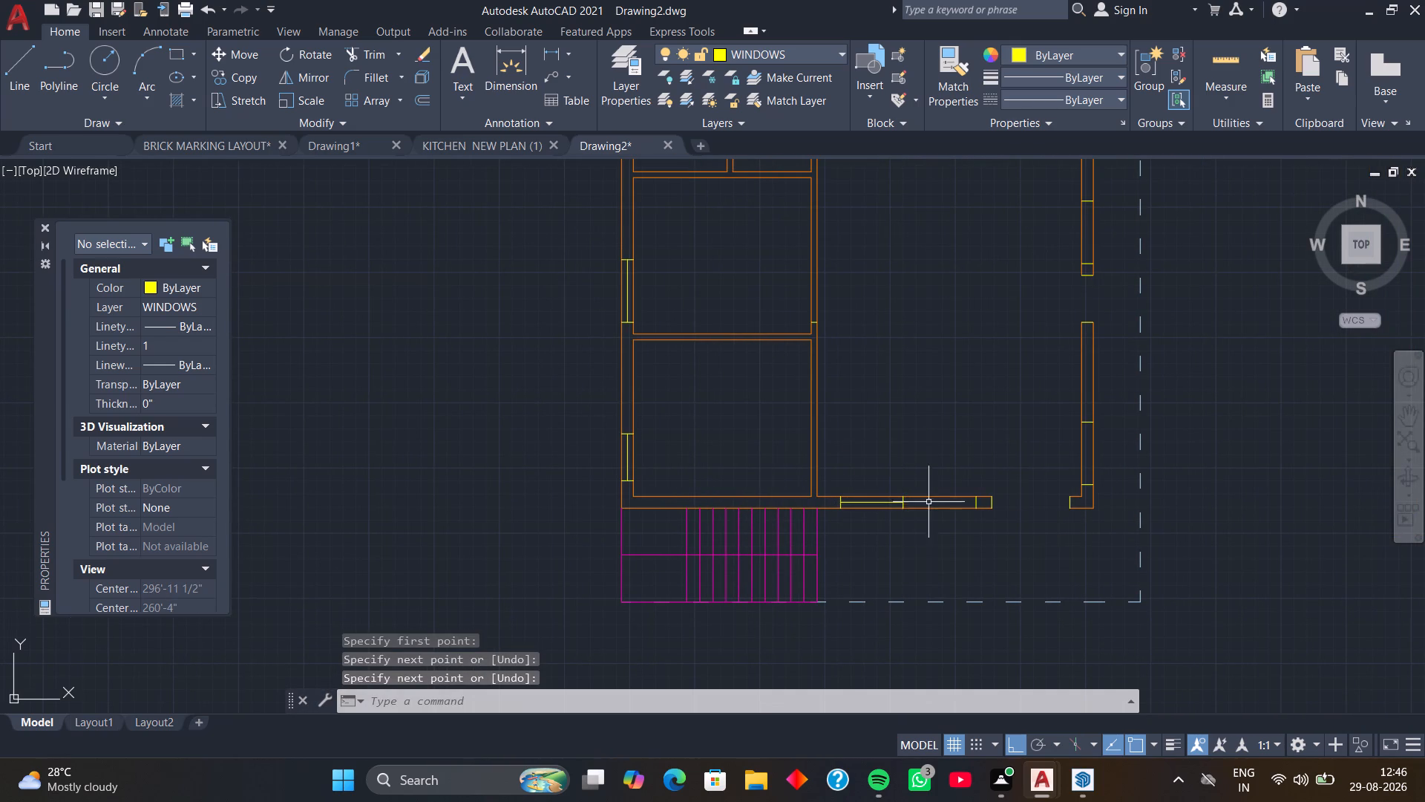
Draw a centre line through the narrow window beside the door opening in the bottom outer wall.
scroll(980, 504, "up", 2)
key("space")
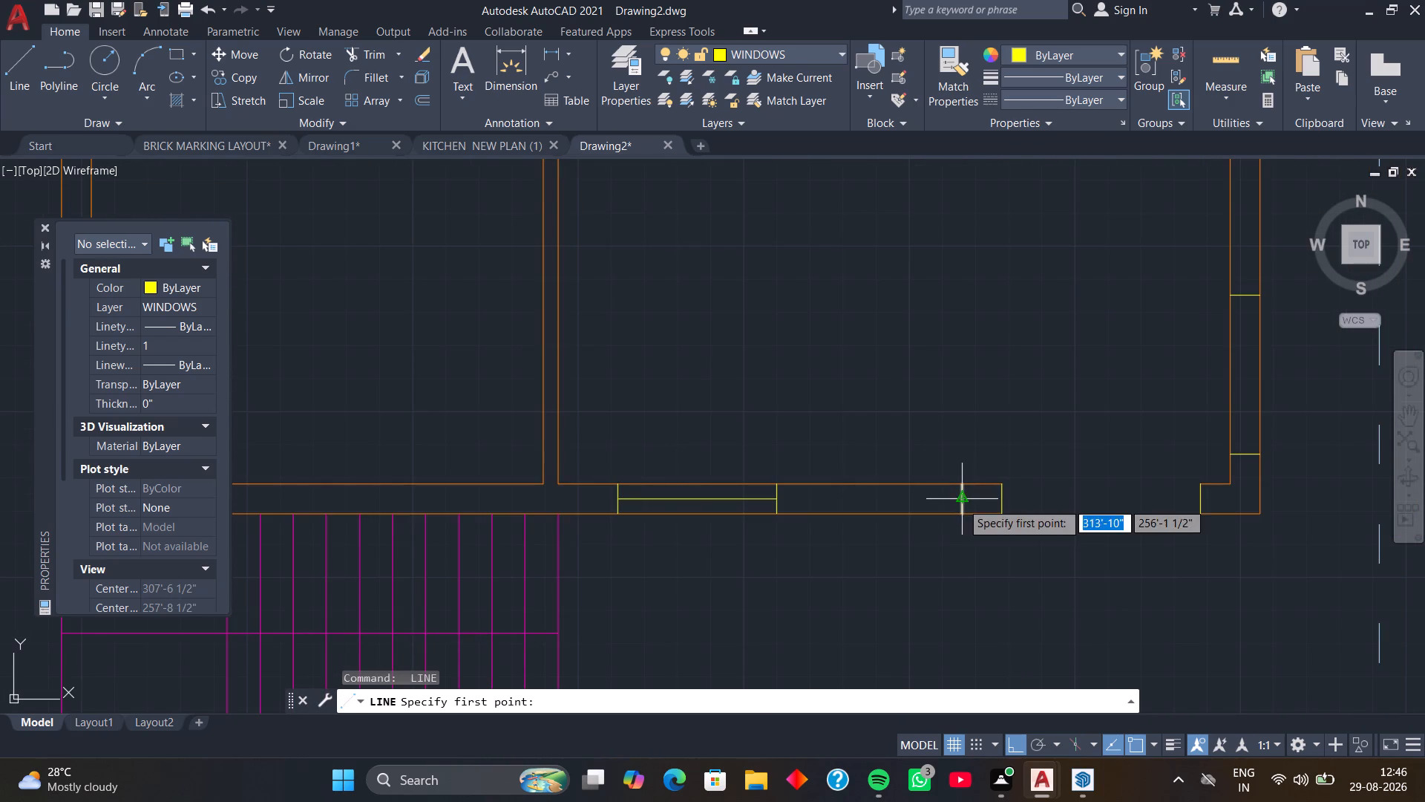
left_click(961, 502)
left_click(997, 499)
key("space")
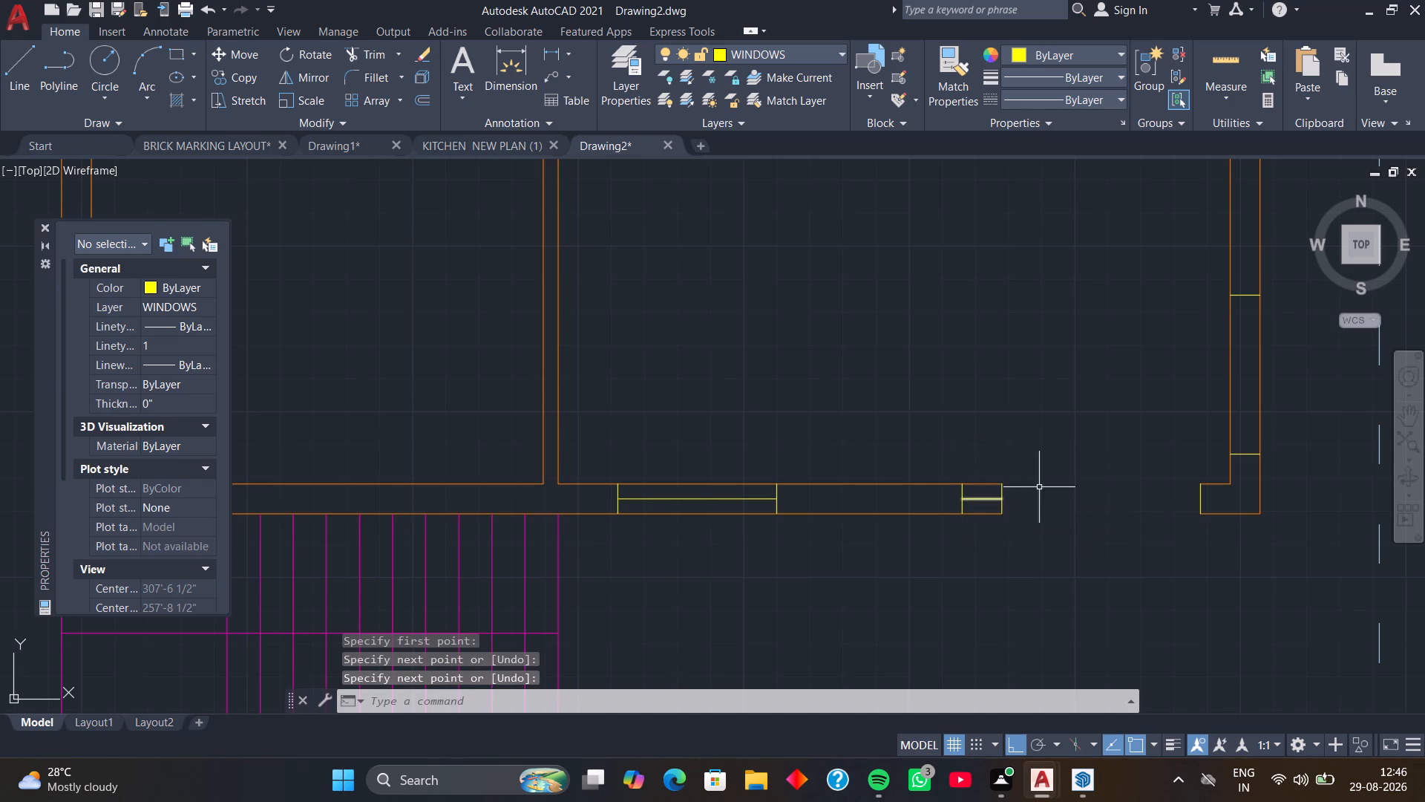
Draw a centre line through the lowest window in the right outer wall, joining the midpoints of its two marks.
scroll(1112, 463, "up", 1)
middle_click_drag(1112, 463, 859, 495)
key("space")
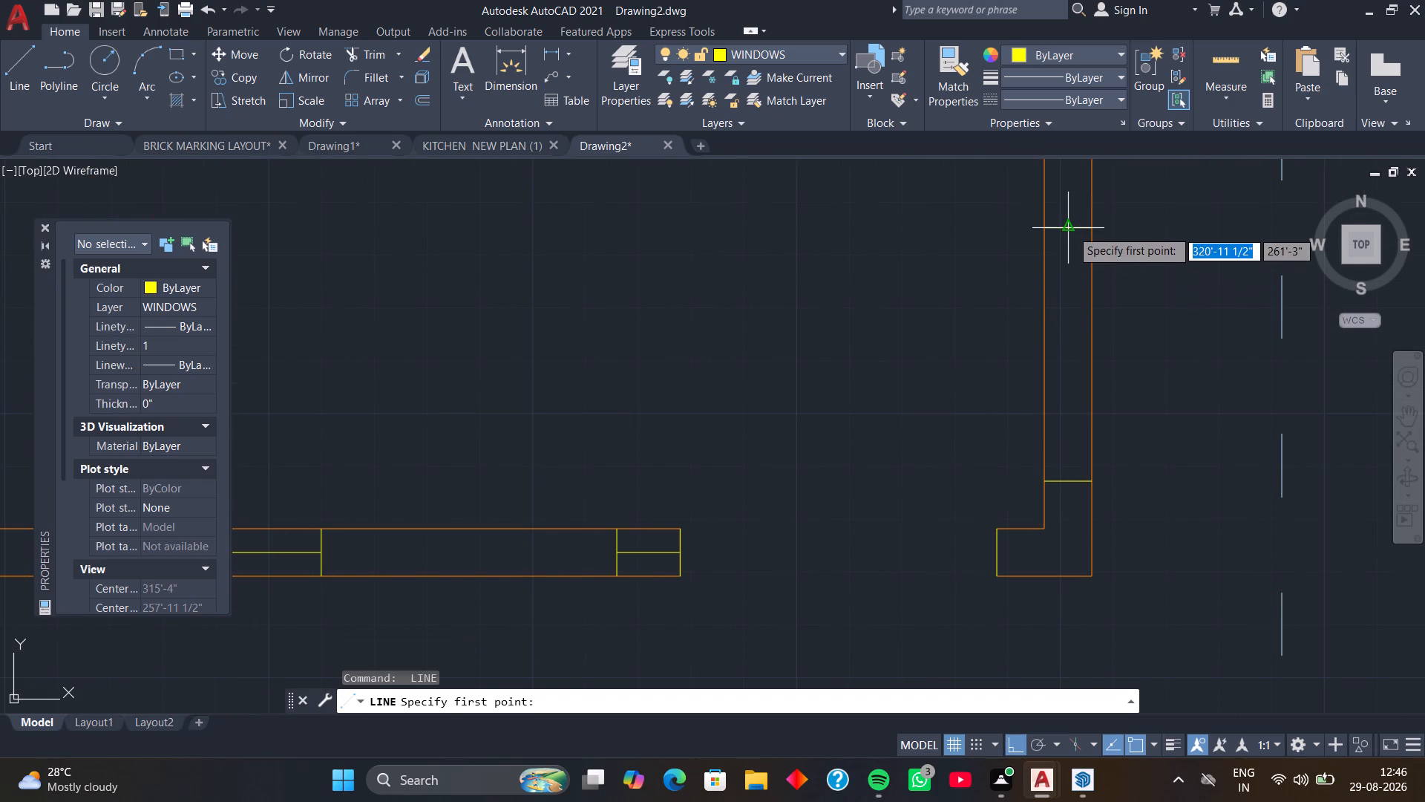
left_click(1071, 229)
left_click(1070, 482)
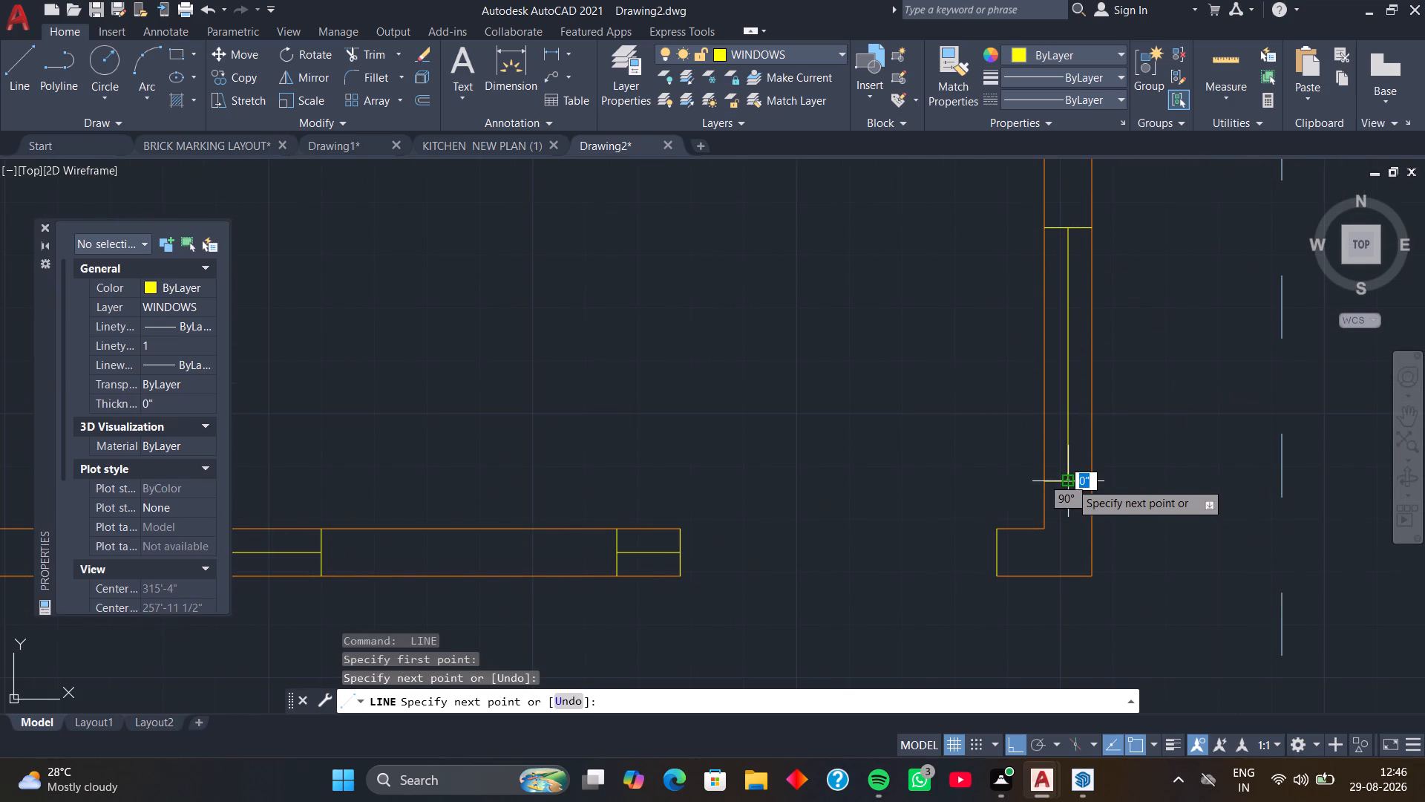
key("space")
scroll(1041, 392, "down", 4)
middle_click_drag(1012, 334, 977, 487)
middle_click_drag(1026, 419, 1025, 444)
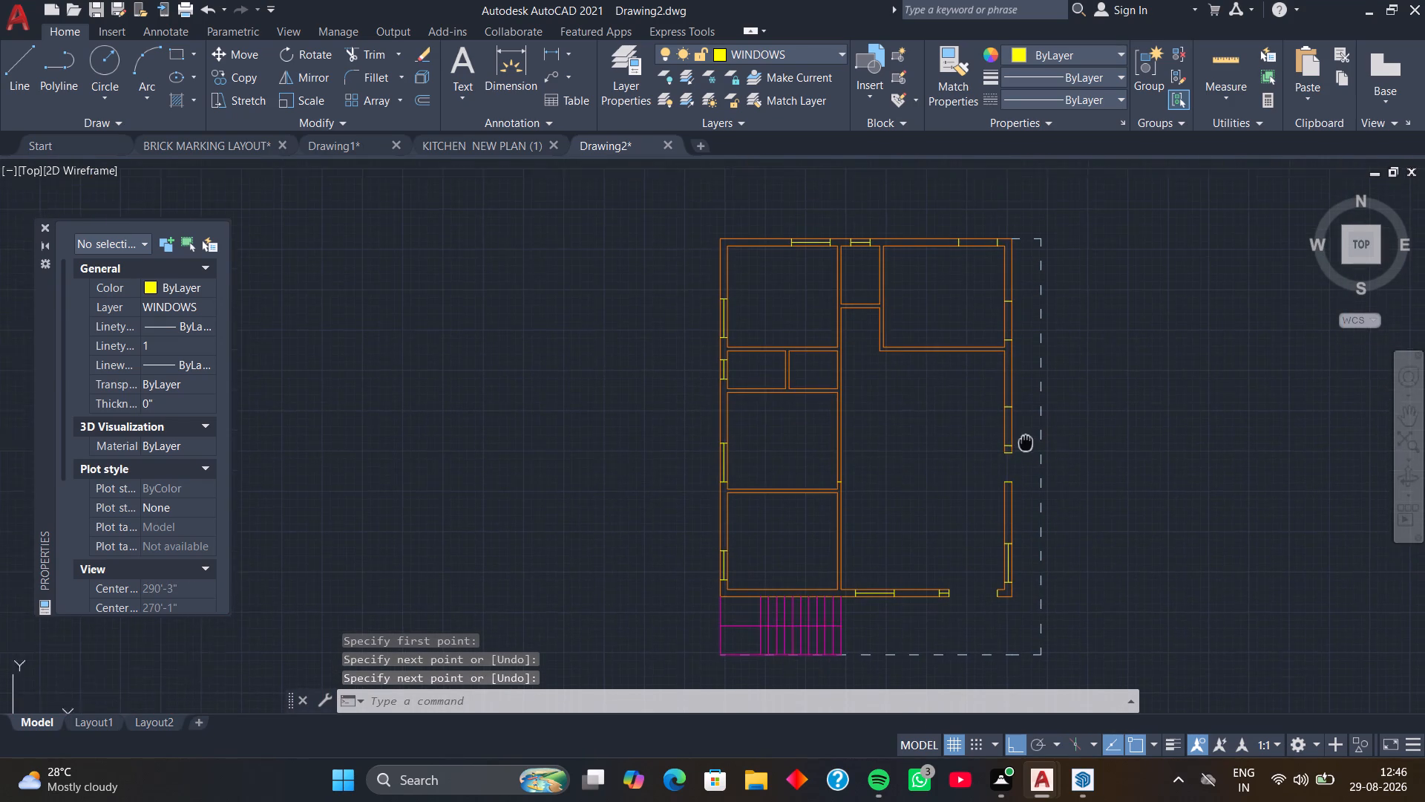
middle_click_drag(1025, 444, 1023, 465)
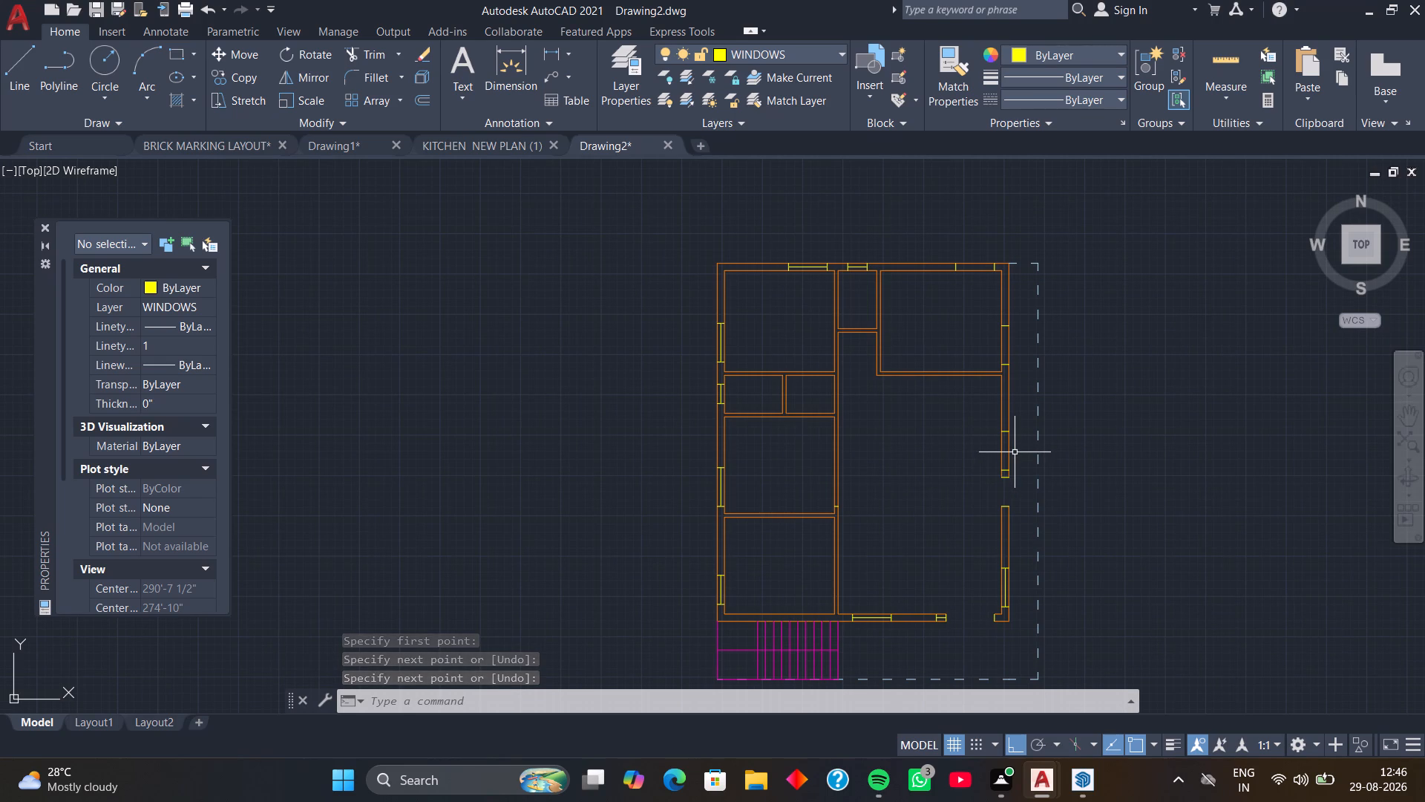
Draw a centre line through the right outer wall's window just above the door opening, joining its end marks' midpoints.
key("space")
scroll(1005, 455, "up", 3)
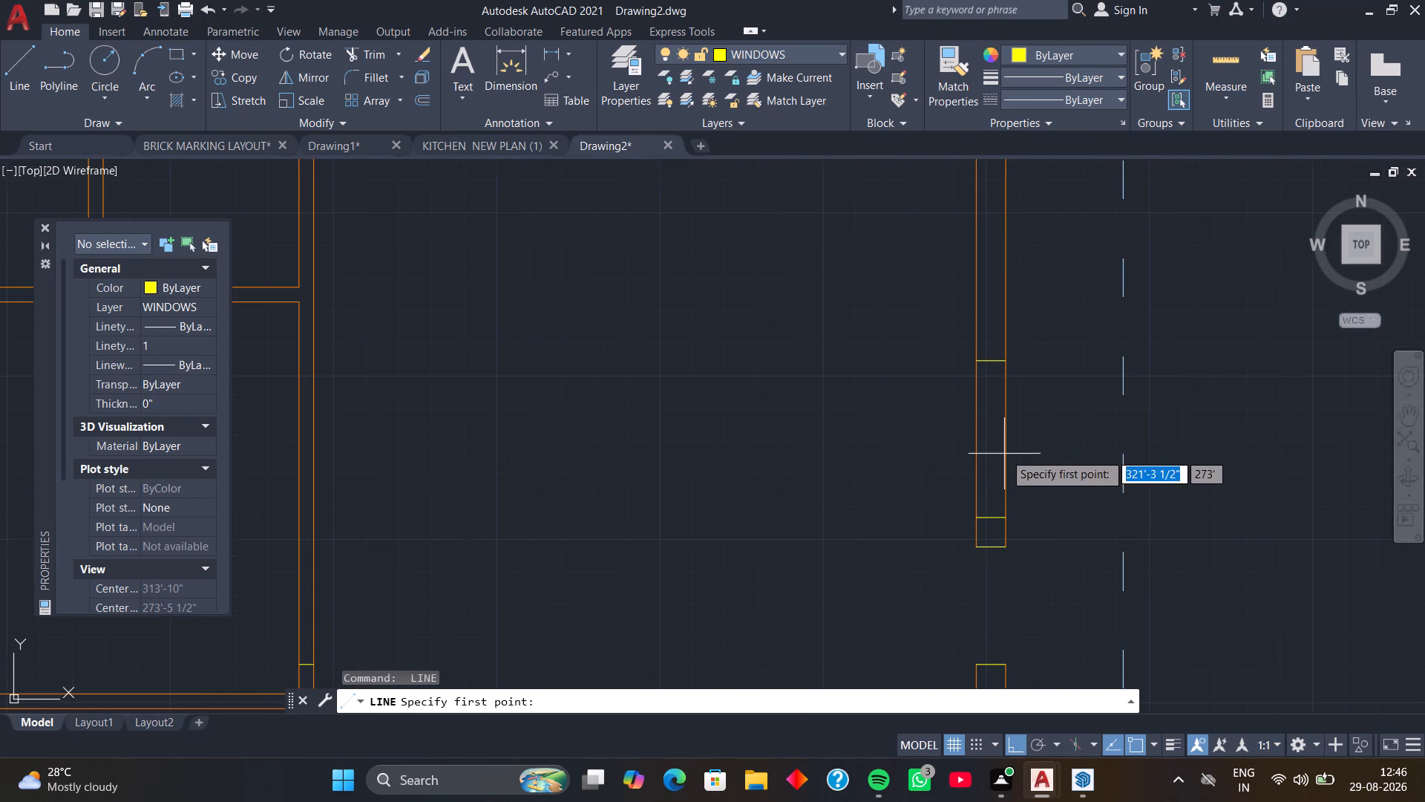
left_click(996, 517)
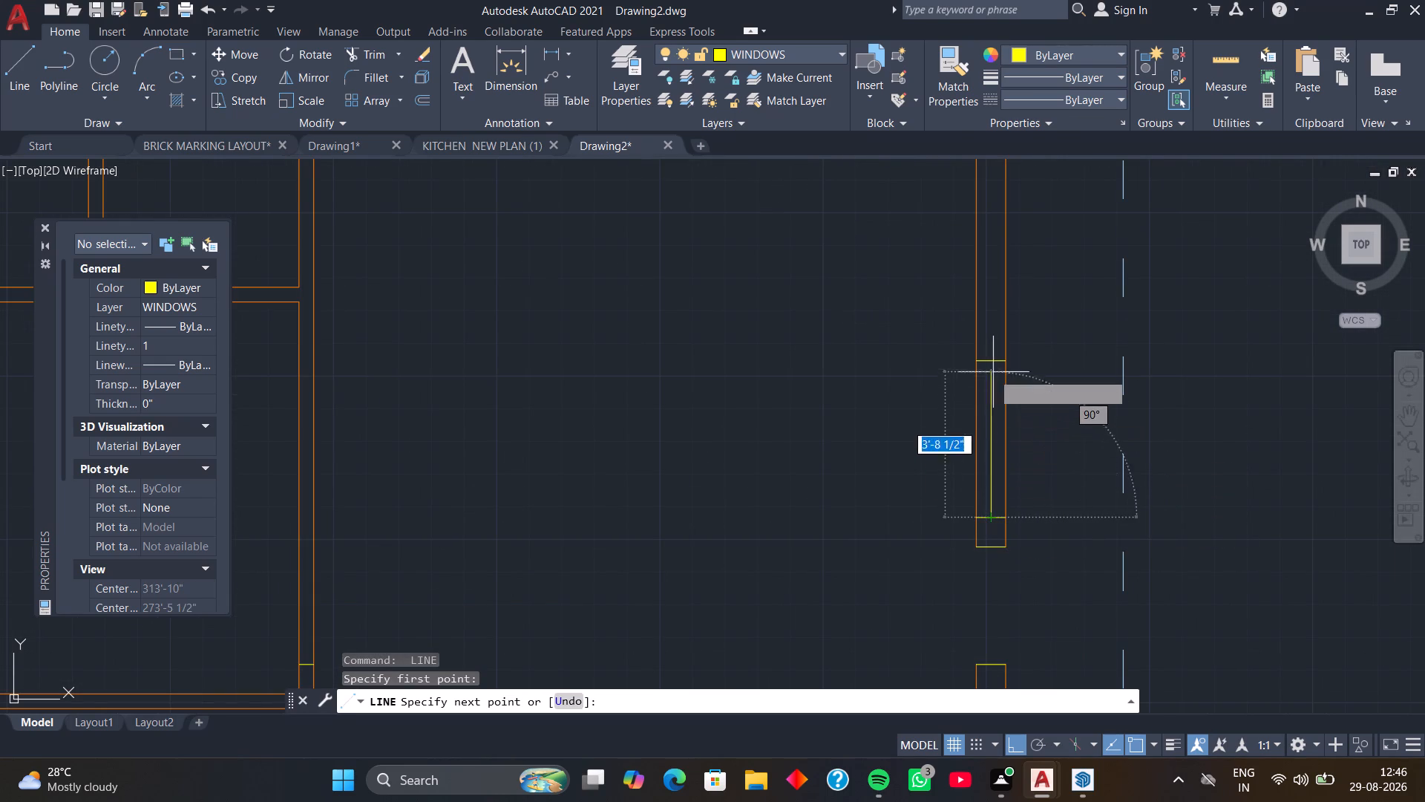
left_click(989, 364)
key("space")
scroll(989, 346, "down", 2)
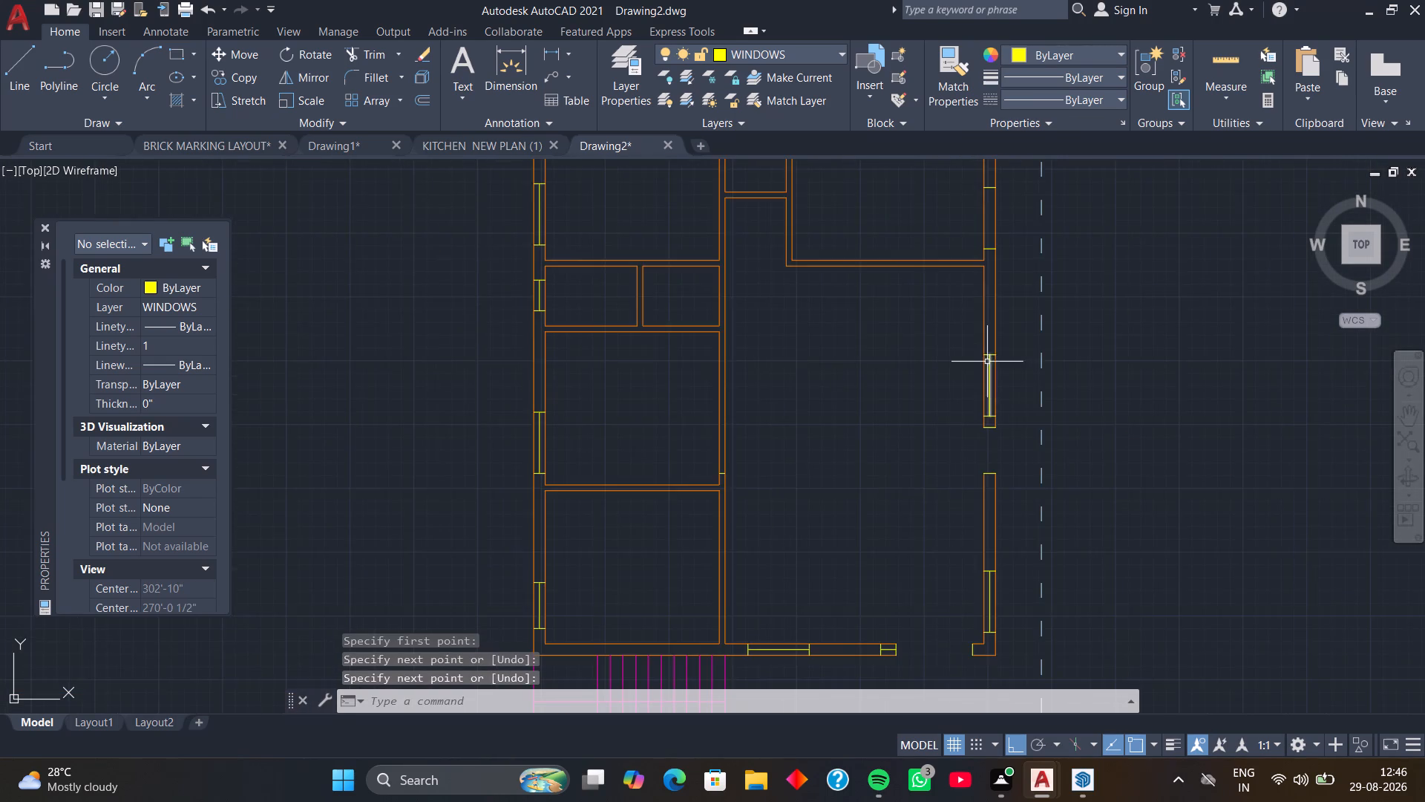
Draw a centre line through the top-right room's window in the right outer wall, joining the midpoints of its two marks.
scroll(969, 353, "down", 1)
middle_click_drag(964, 370, 940, 588)
scroll(979, 457, "up", 2)
key("space")
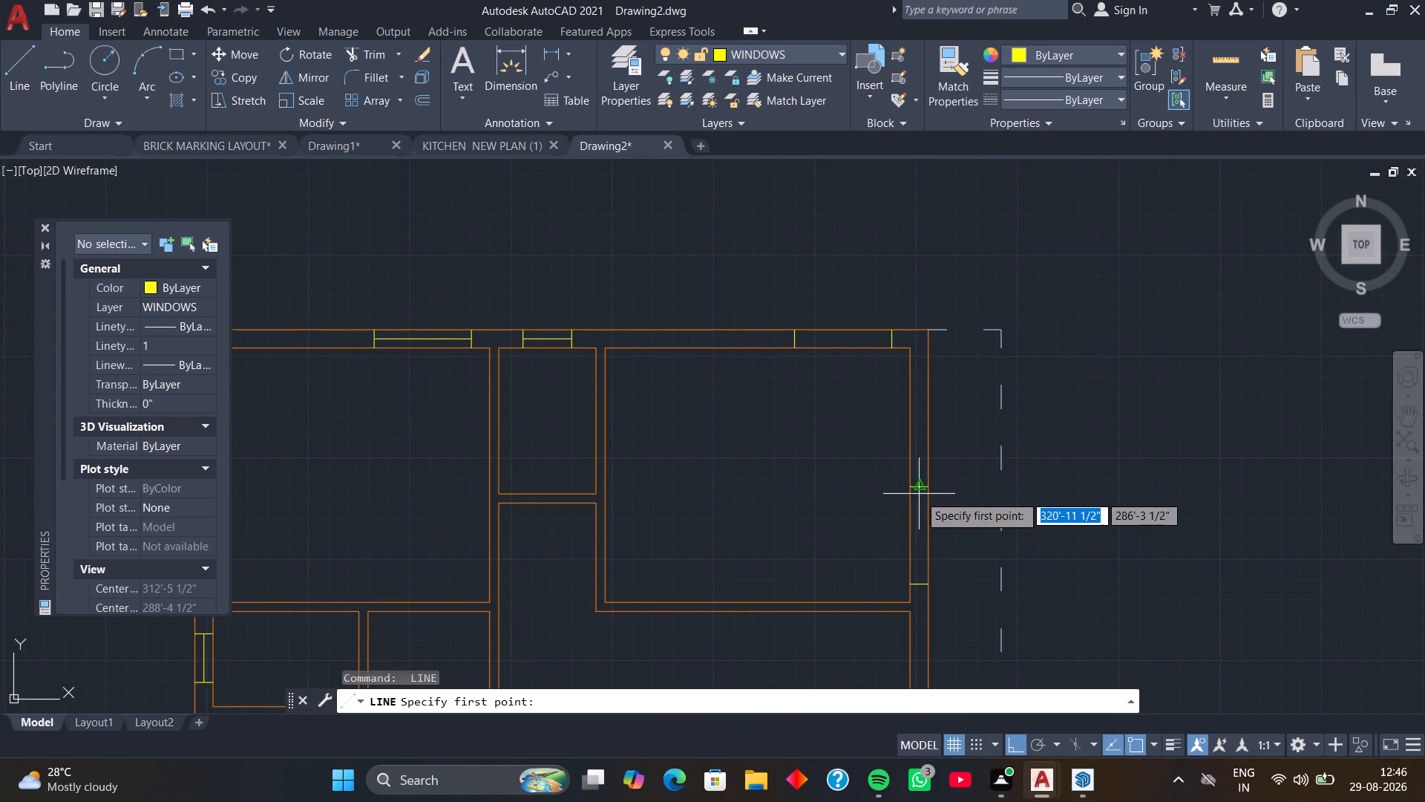
left_click(918, 486)
left_click(919, 583)
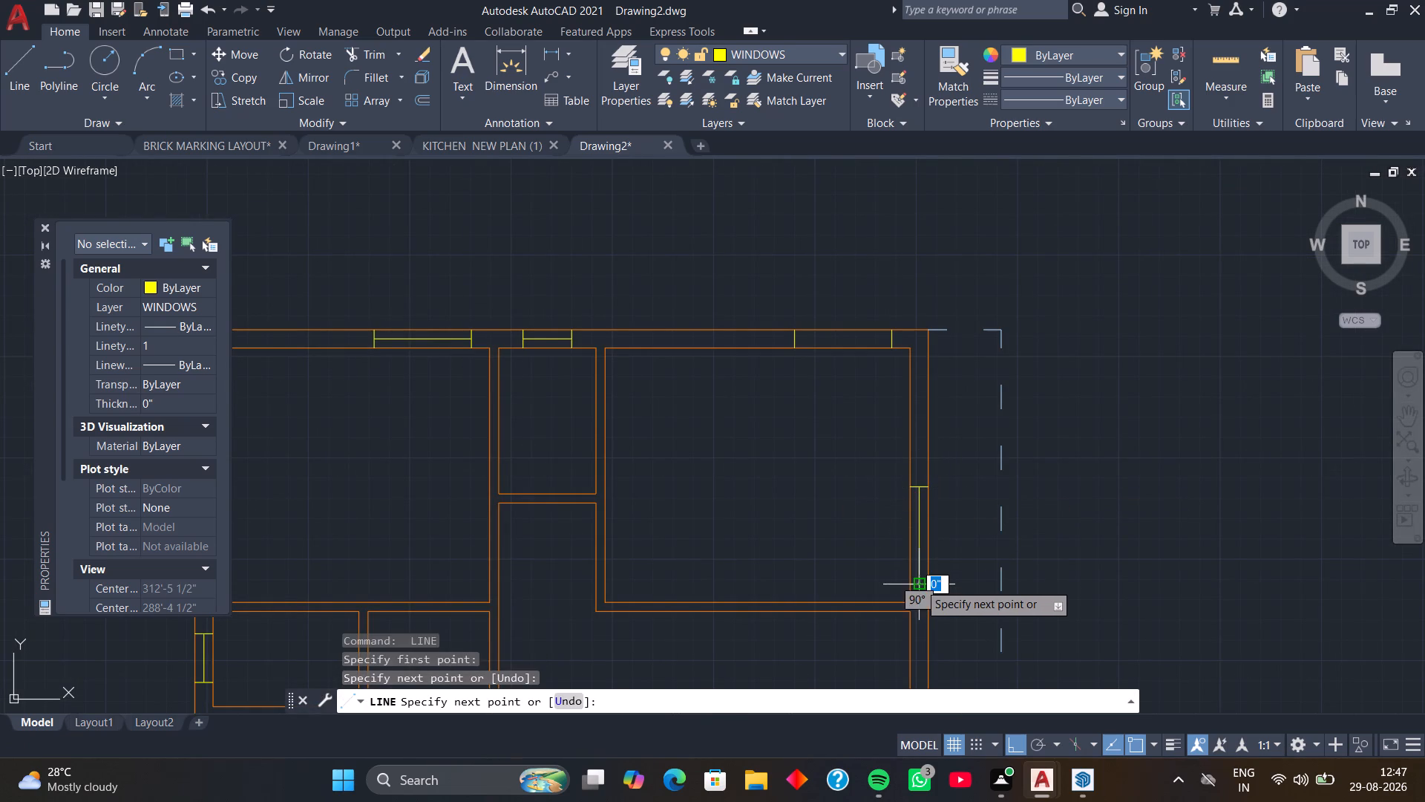
key("space")
Draw a centre line through the top-right room's window in the top outer wall, joining the midpoints of its two marks.
middle_click_drag(879, 457, 1024, 616)
key("space")
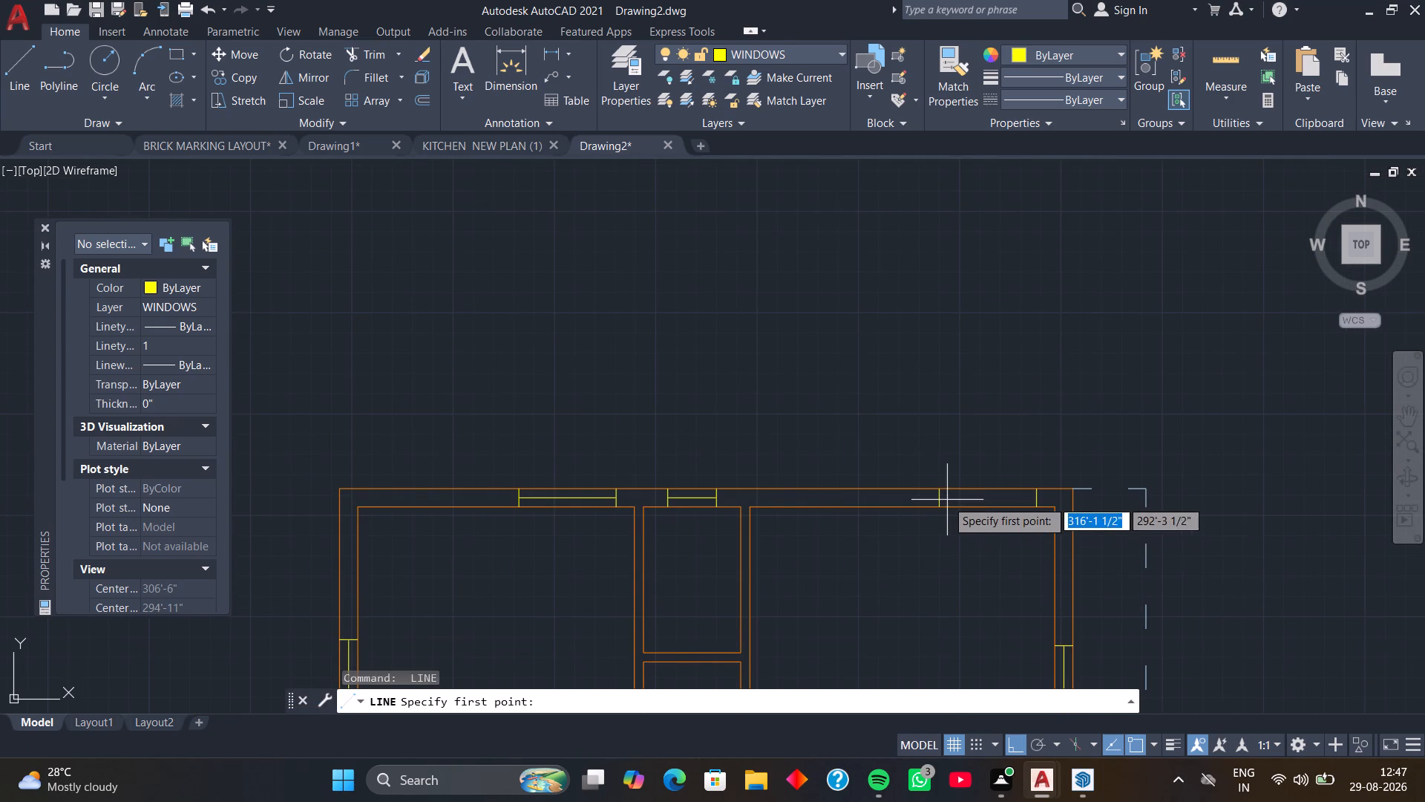
left_click(941, 500)
left_click(1038, 501)
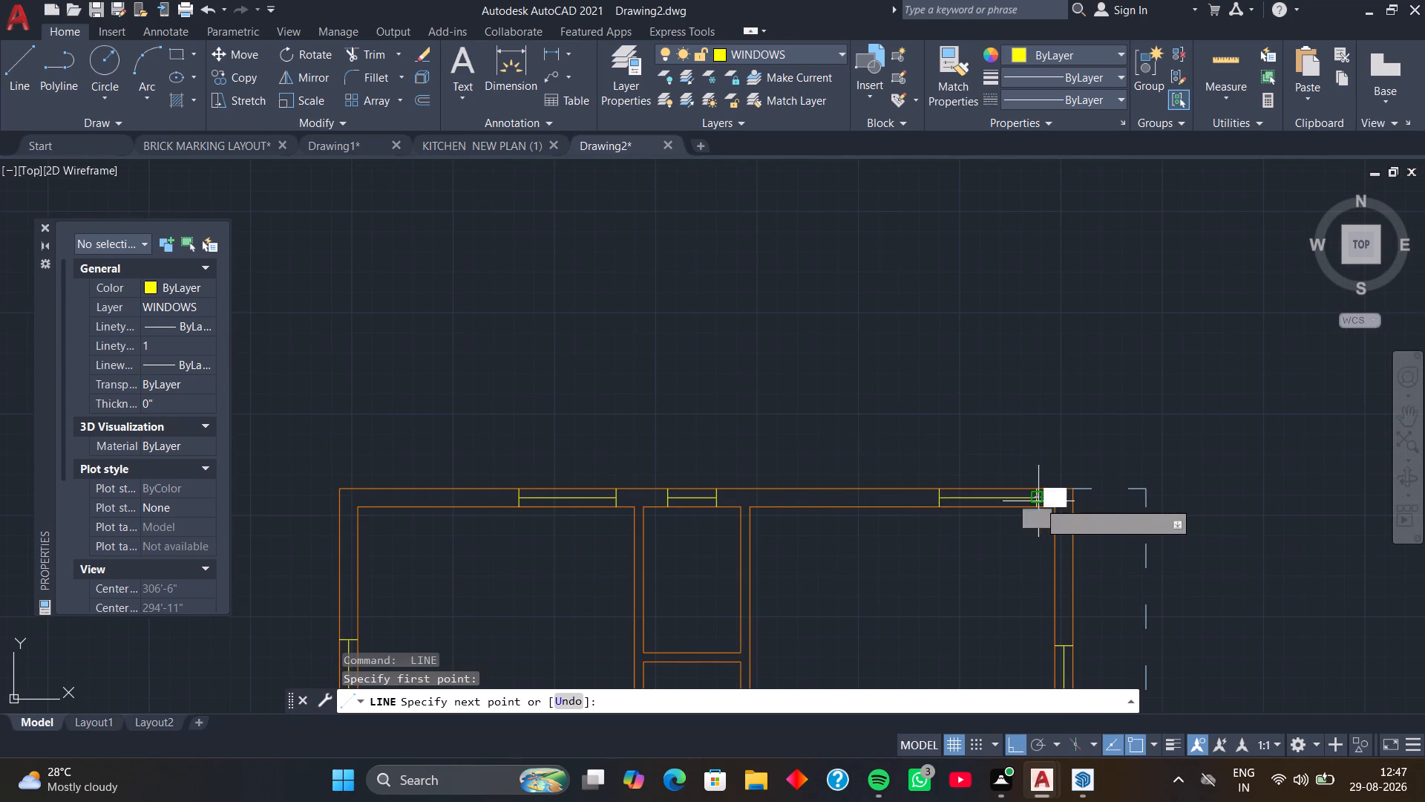
key("space")
Look over the whole redrawn floor plan, from the staircase up to the title, to check the windows.
scroll(1059, 518, "down", 2)
middle_click_drag(1035, 581, 1015, 439)
middle_click_drag(1003, 564, 995, 490)
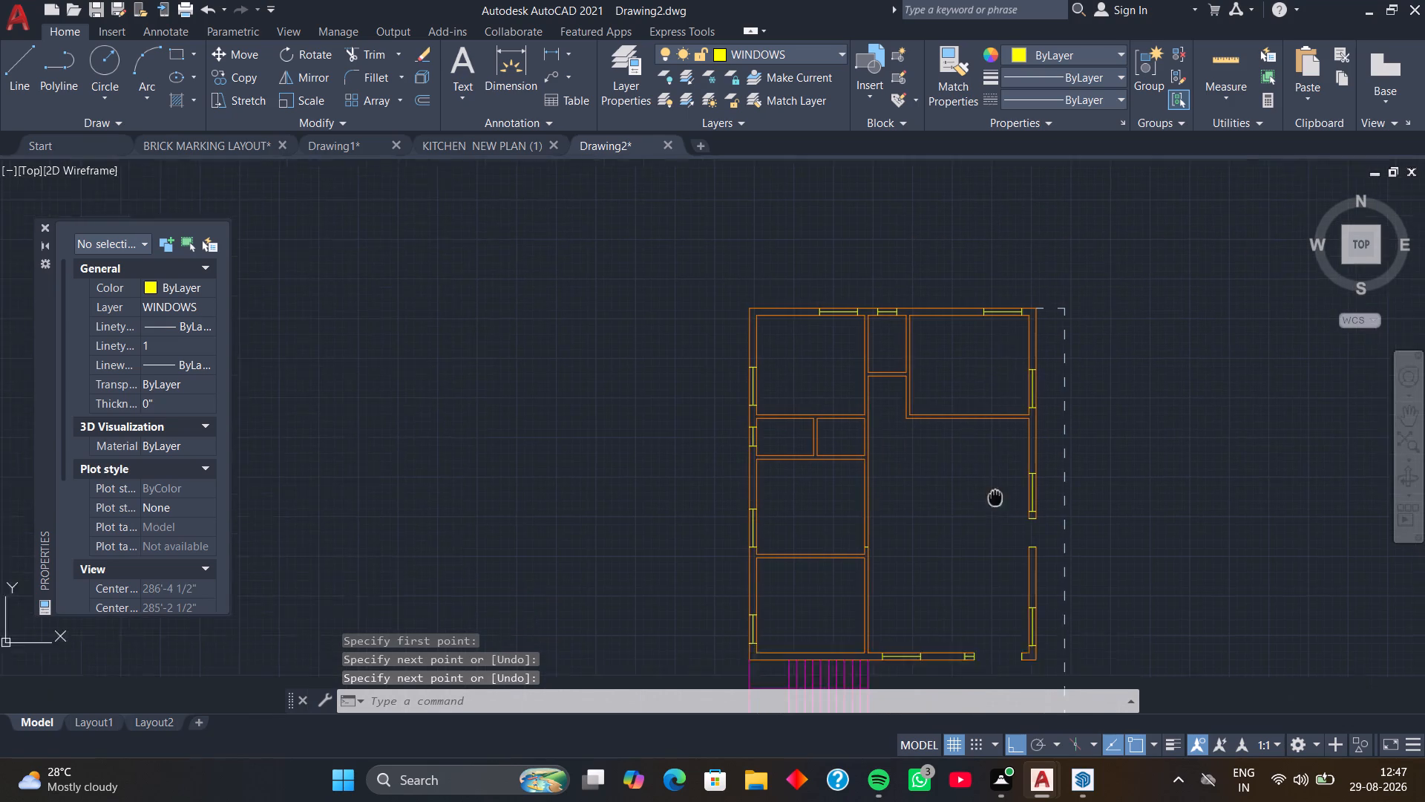
middle_click_drag(995, 490, 984, 386)
middle_click_drag(988, 488, 971, 440)
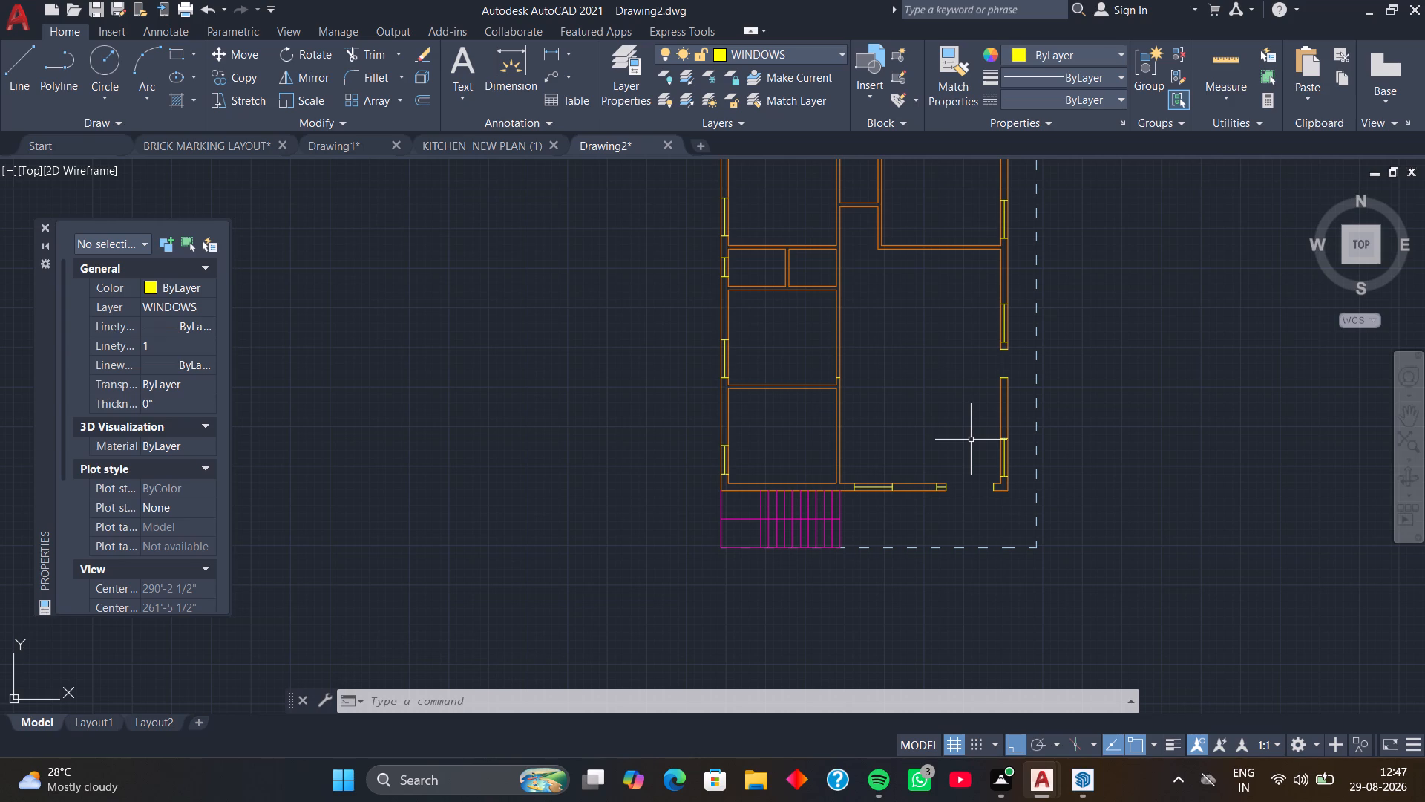
middle_click_drag(896, 295, 976, 386)
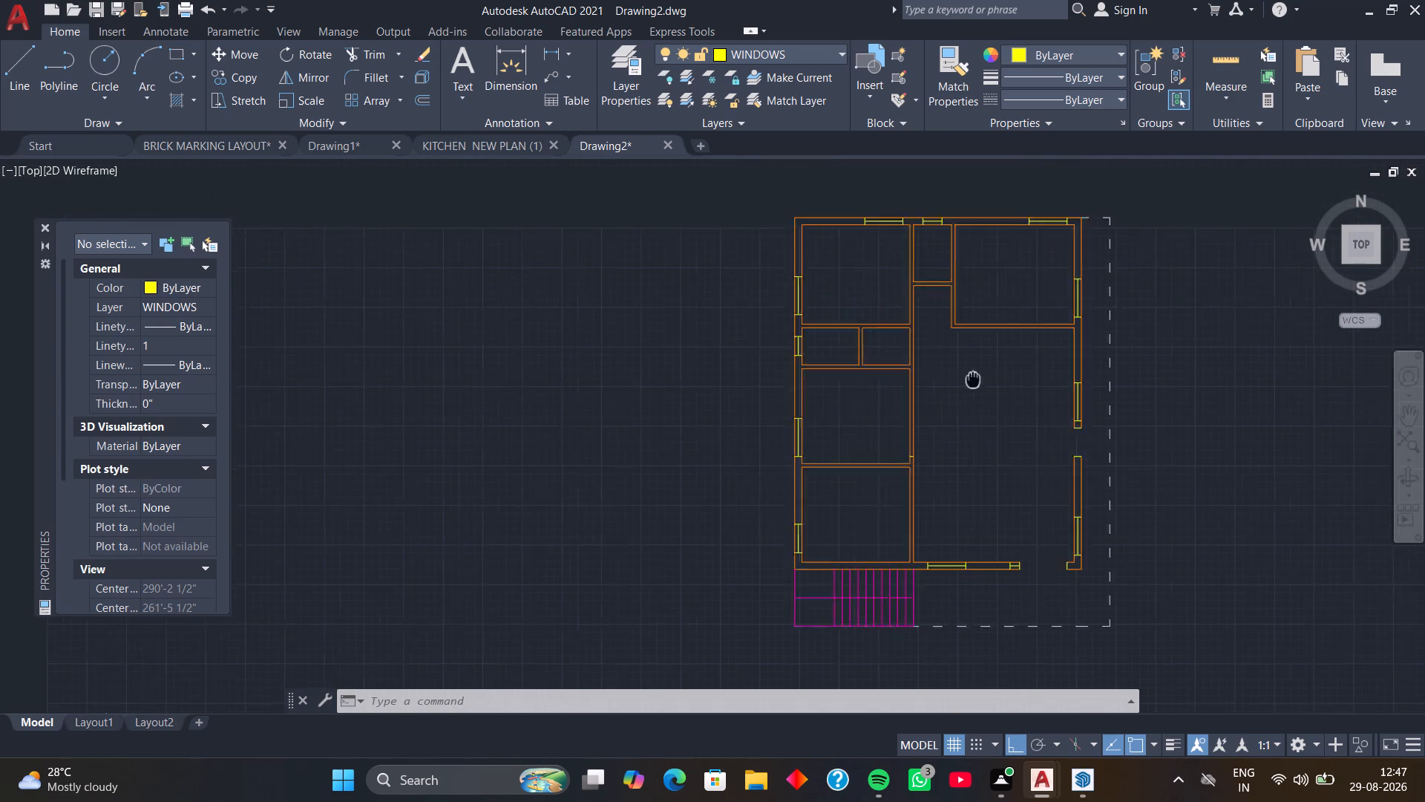
middle_click_drag(976, 386, 1015, 471)
middle_click_drag(983, 425, 965, 484)
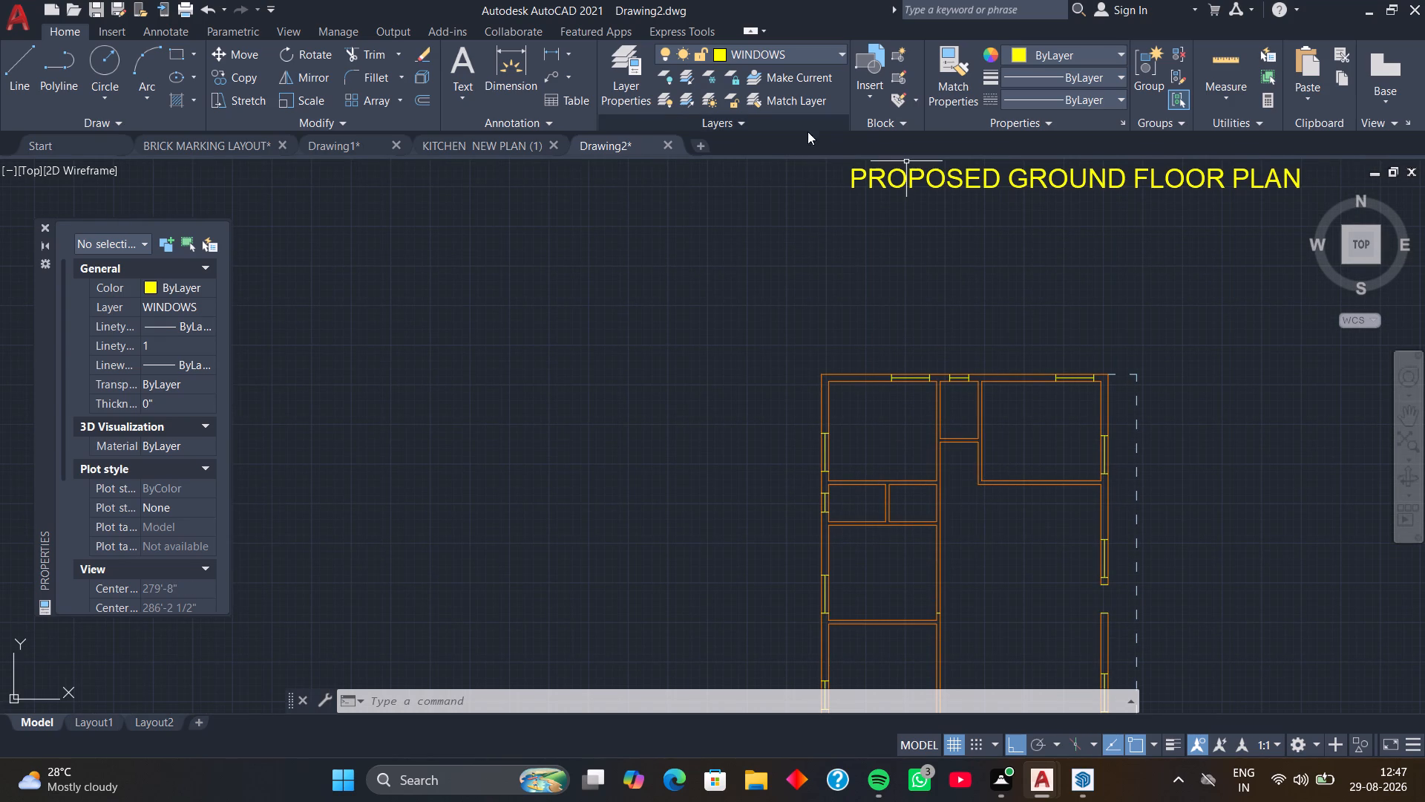
Make WALLS the current layer.
left_click(836, 54)
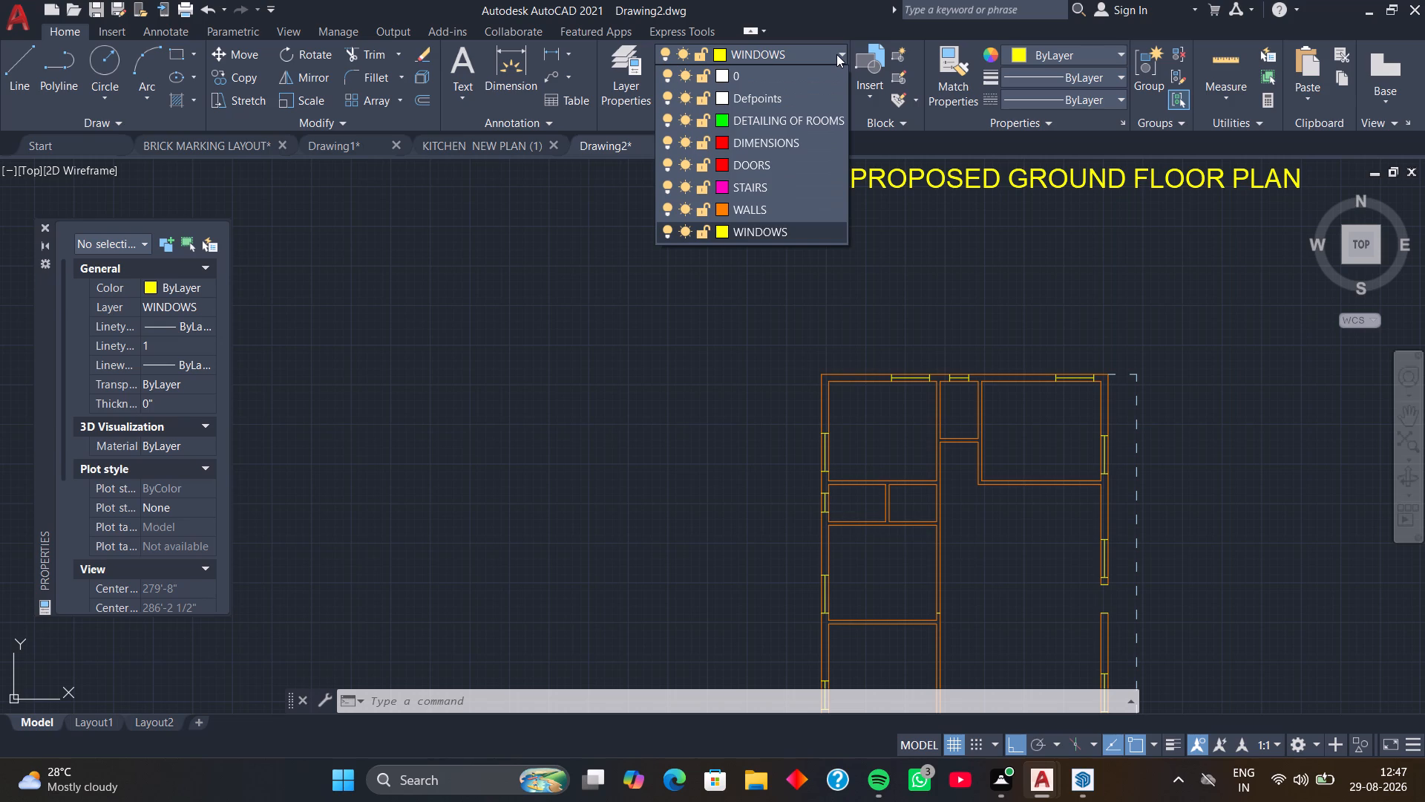
left_click(836, 54)
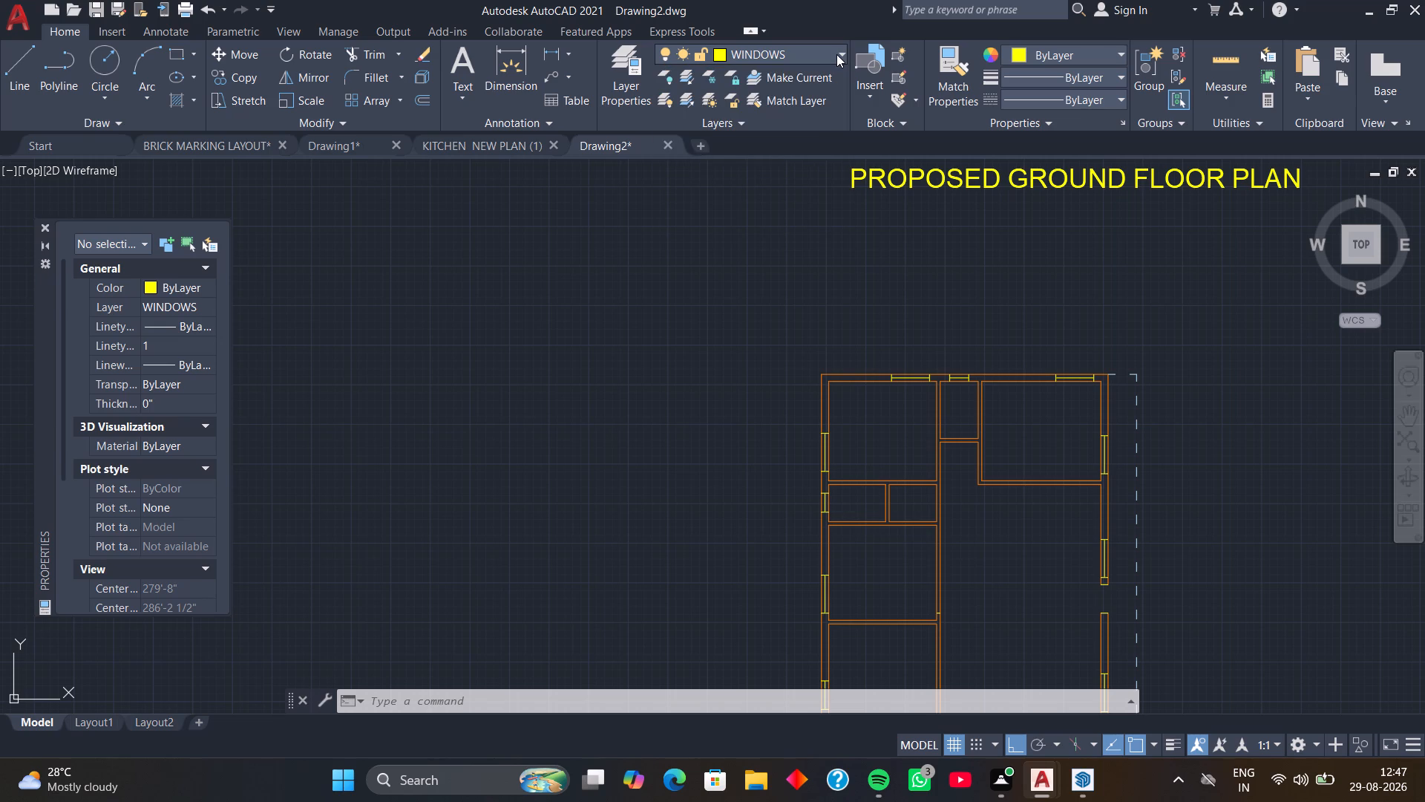
left_click(836, 54)
left_click(775, 205)
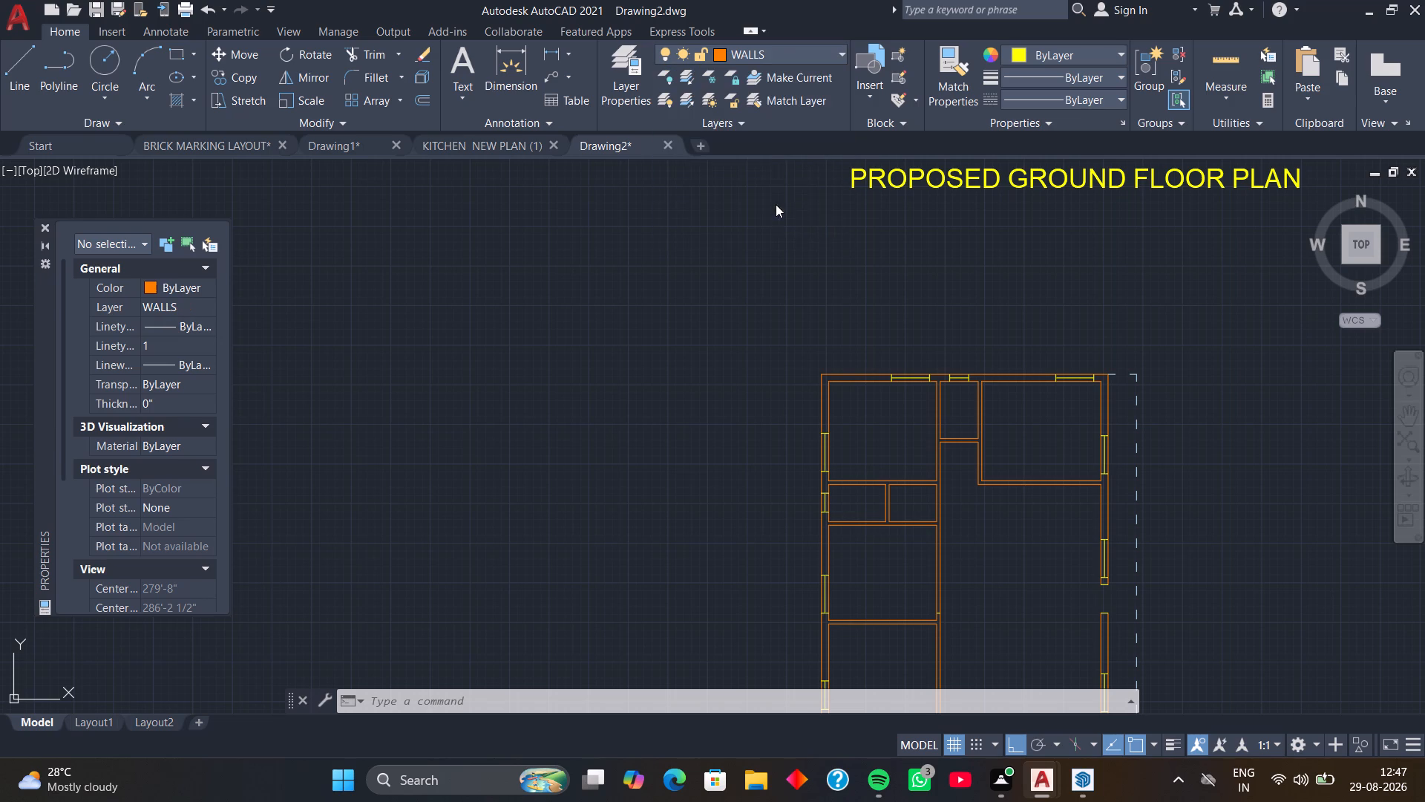
Draw a short line across the narrow top-middle room's lower wall at its right-hand end.
middle_click_drag(955, 500, 940, 463)
scroll(950, 404, "up", 4)
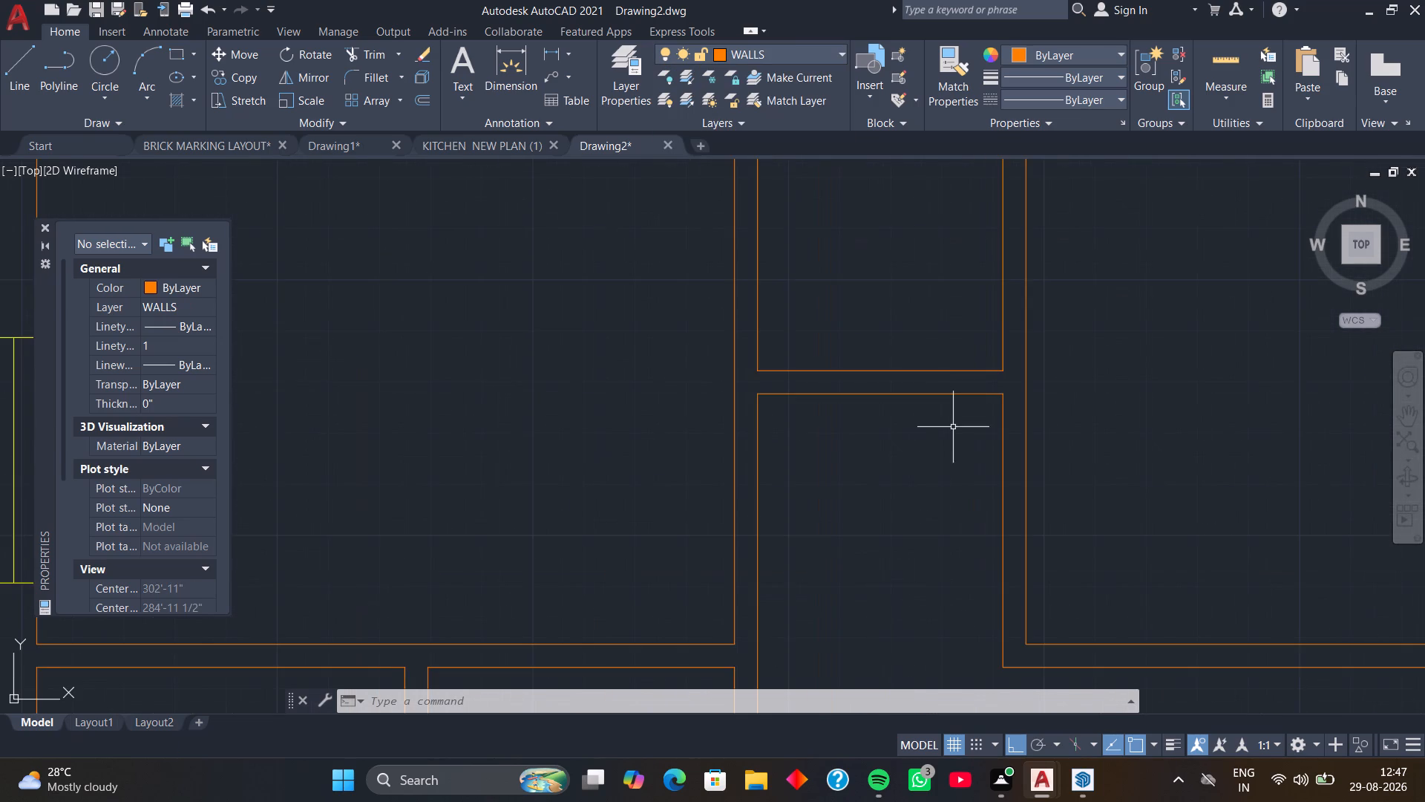
middle_click_drag(953, 428, 911, 433)
type("L")
key("space")
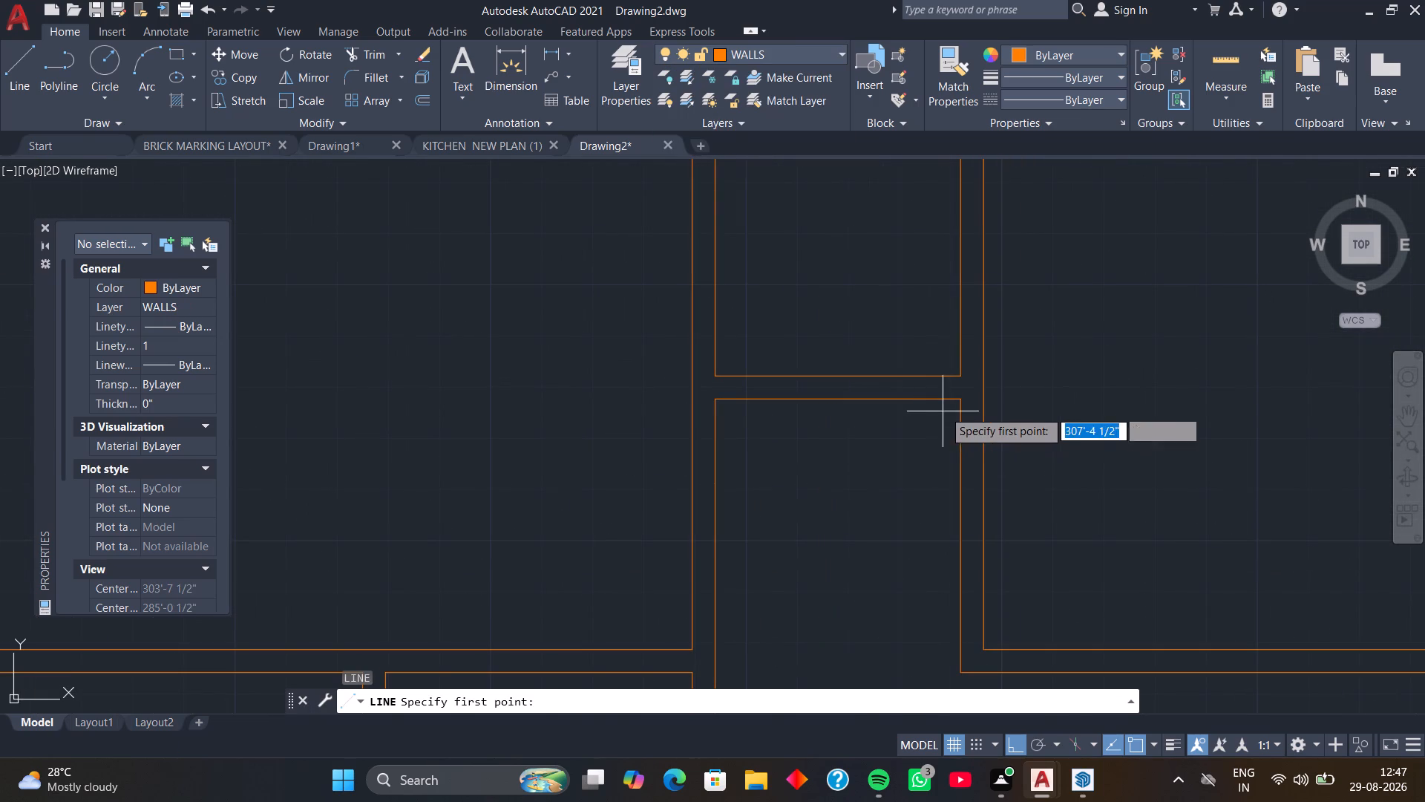
left_click(957, 399)
left_click(957, 371)
key("space")
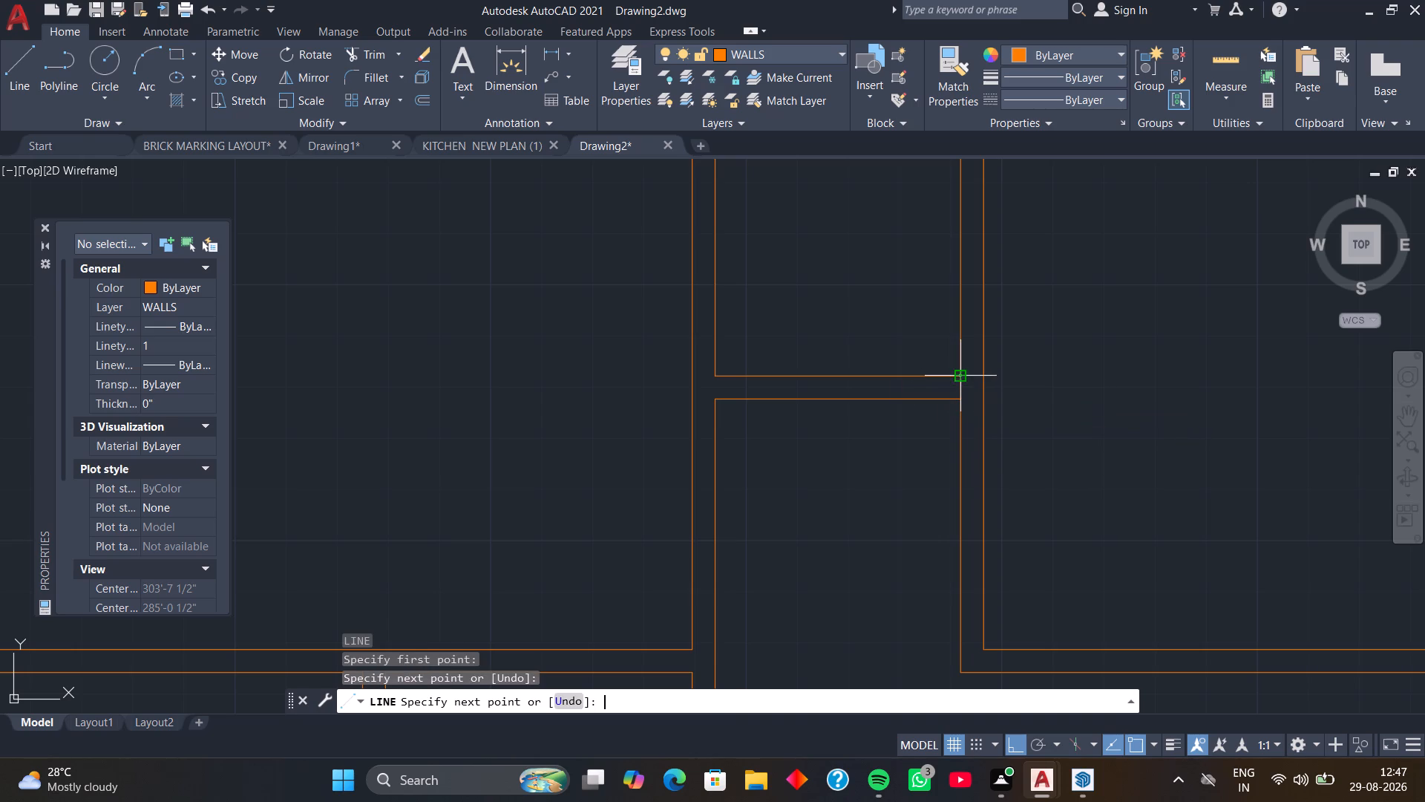
Move the short line 9 inches left along the narrow room's lower wall.
left_click(959, 385)
type("M")
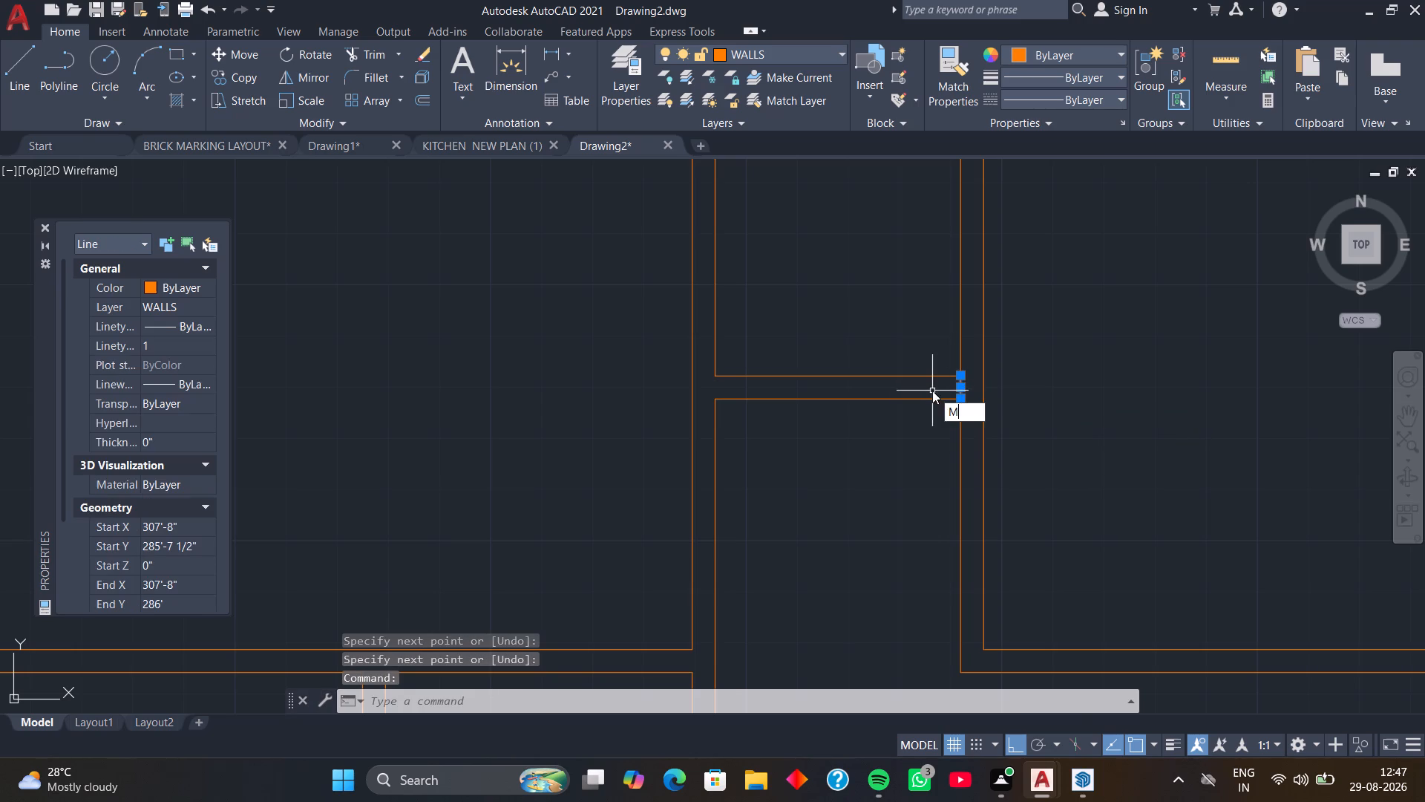
key("space")
left_click(960, 397)
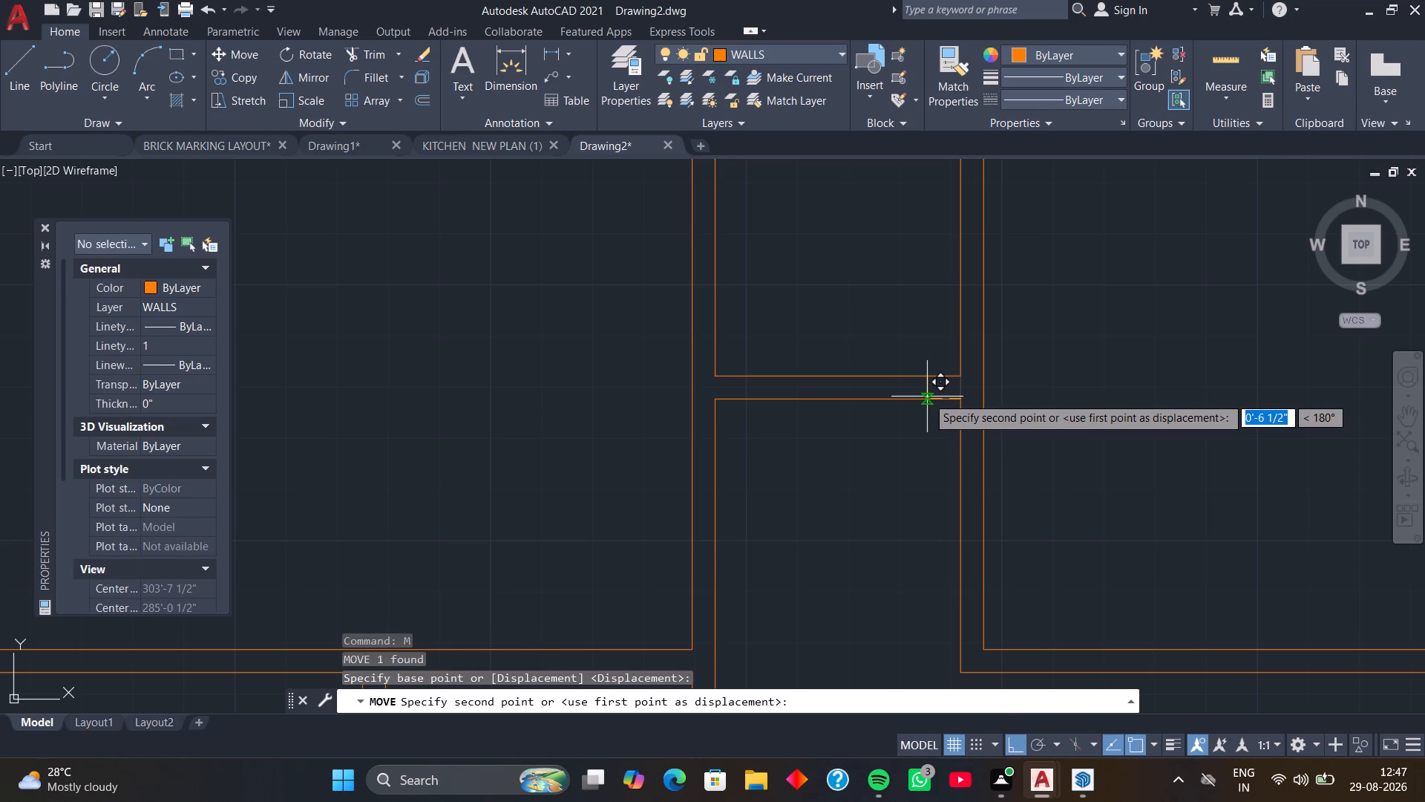
key("9")
key("Return")
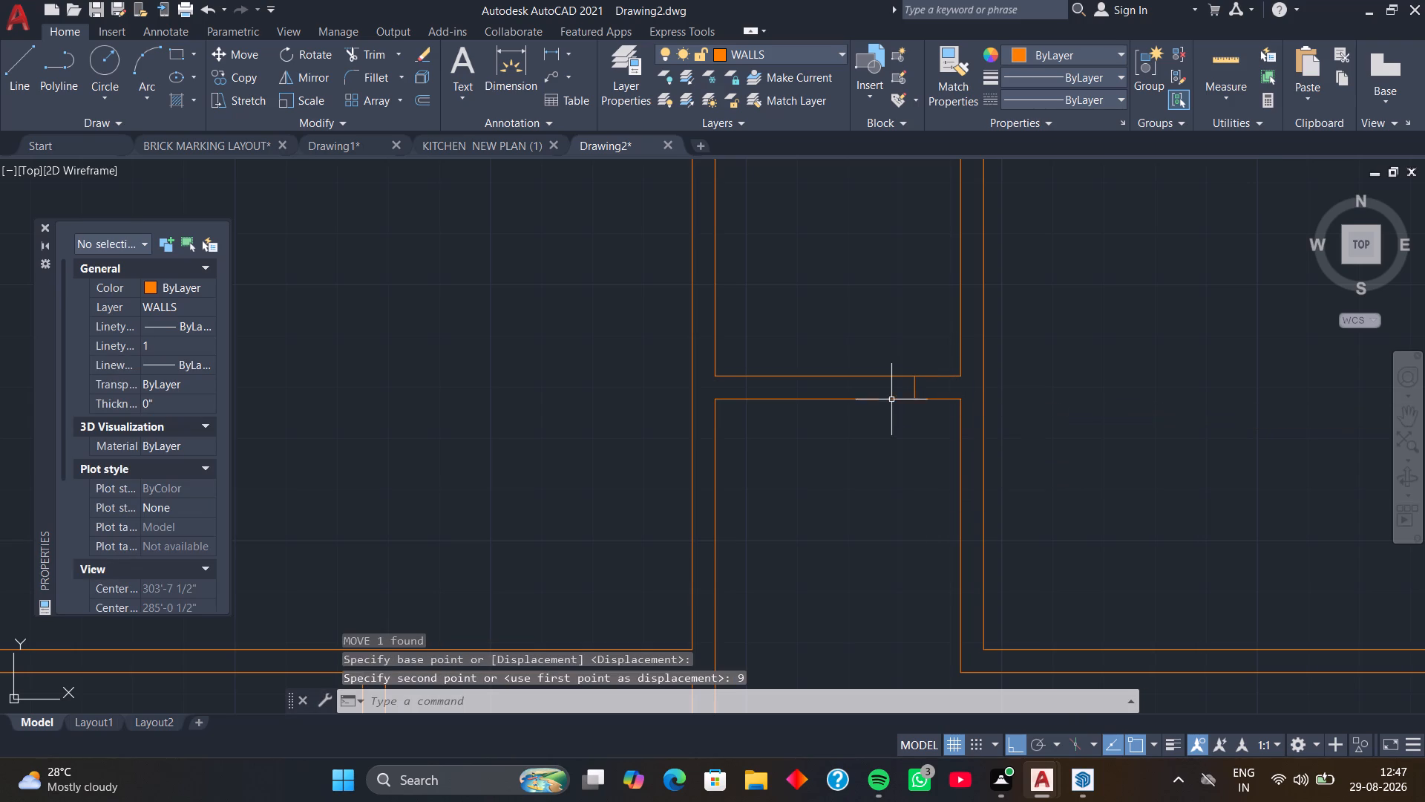
Copy the jamb line 2' to the left along the narrow room's lower wall.
left_click(915, 392)
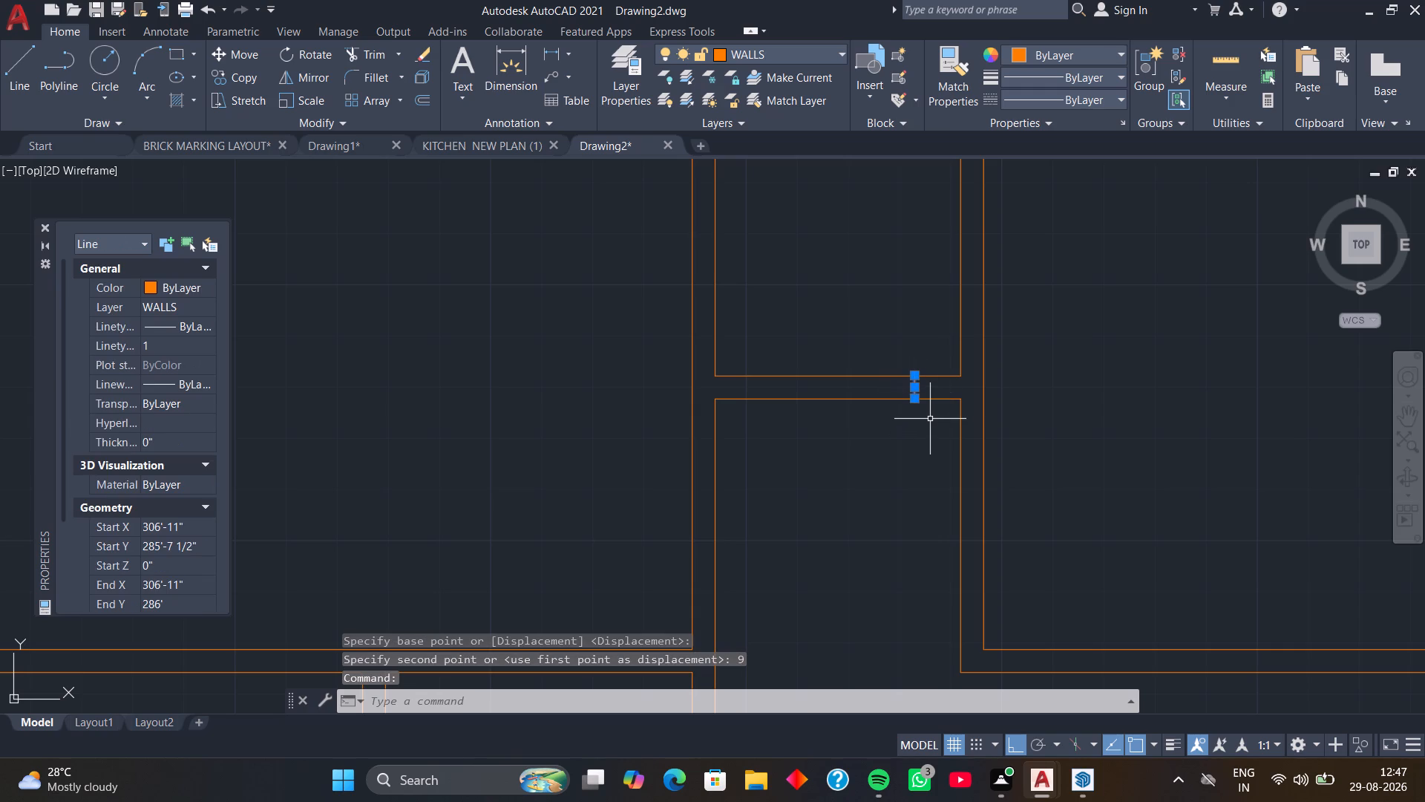
key("c")
type("O")
key("space")
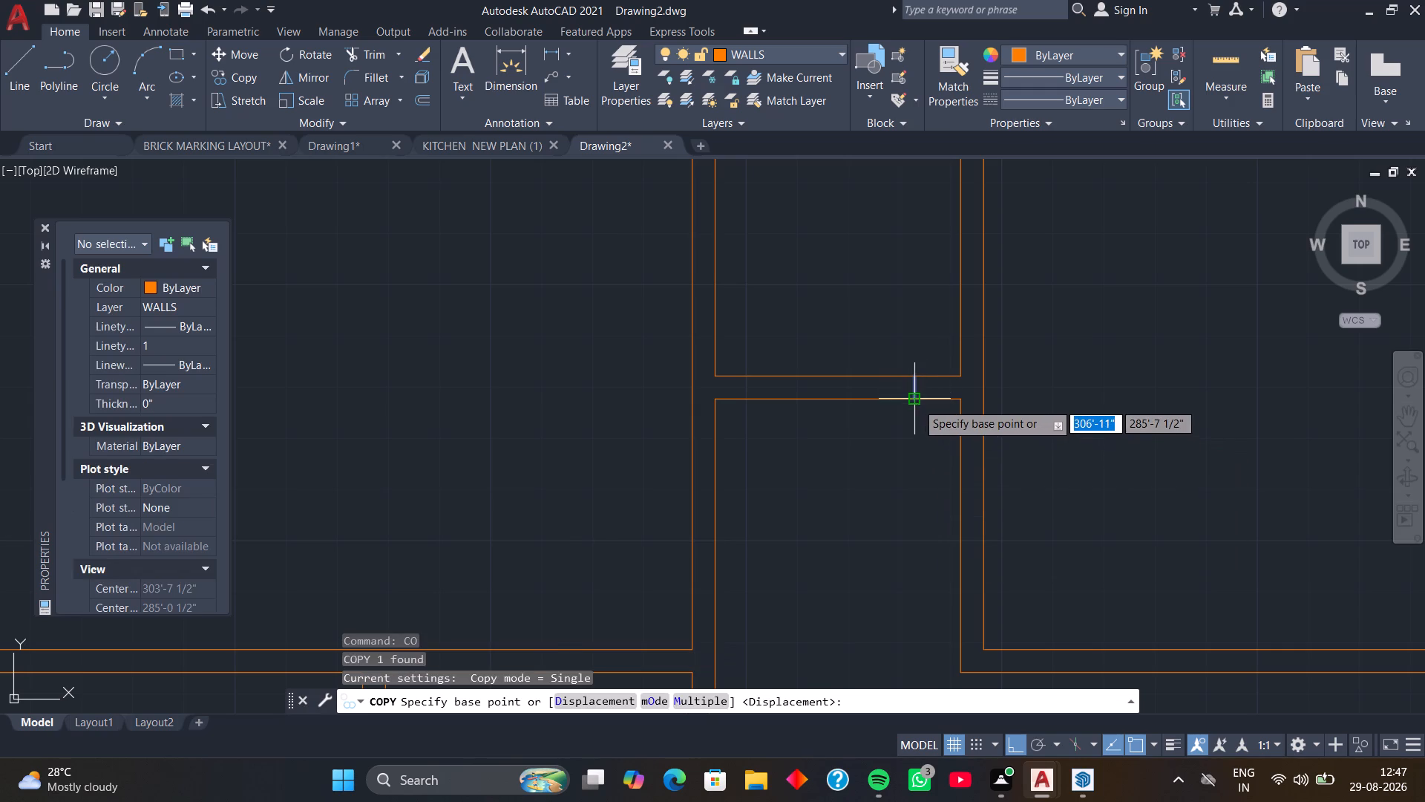
left_click(917, 402)
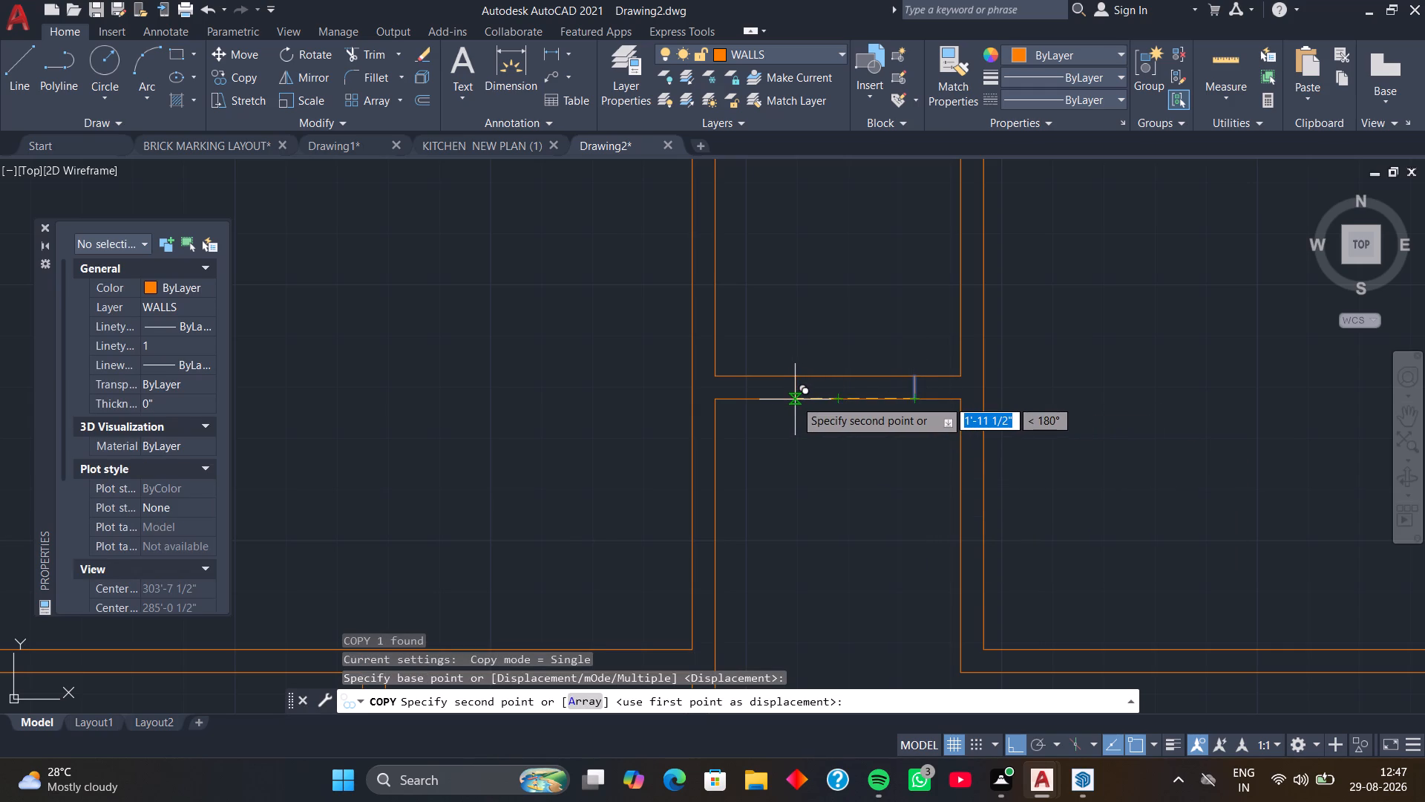
type("2'")
key("Return")
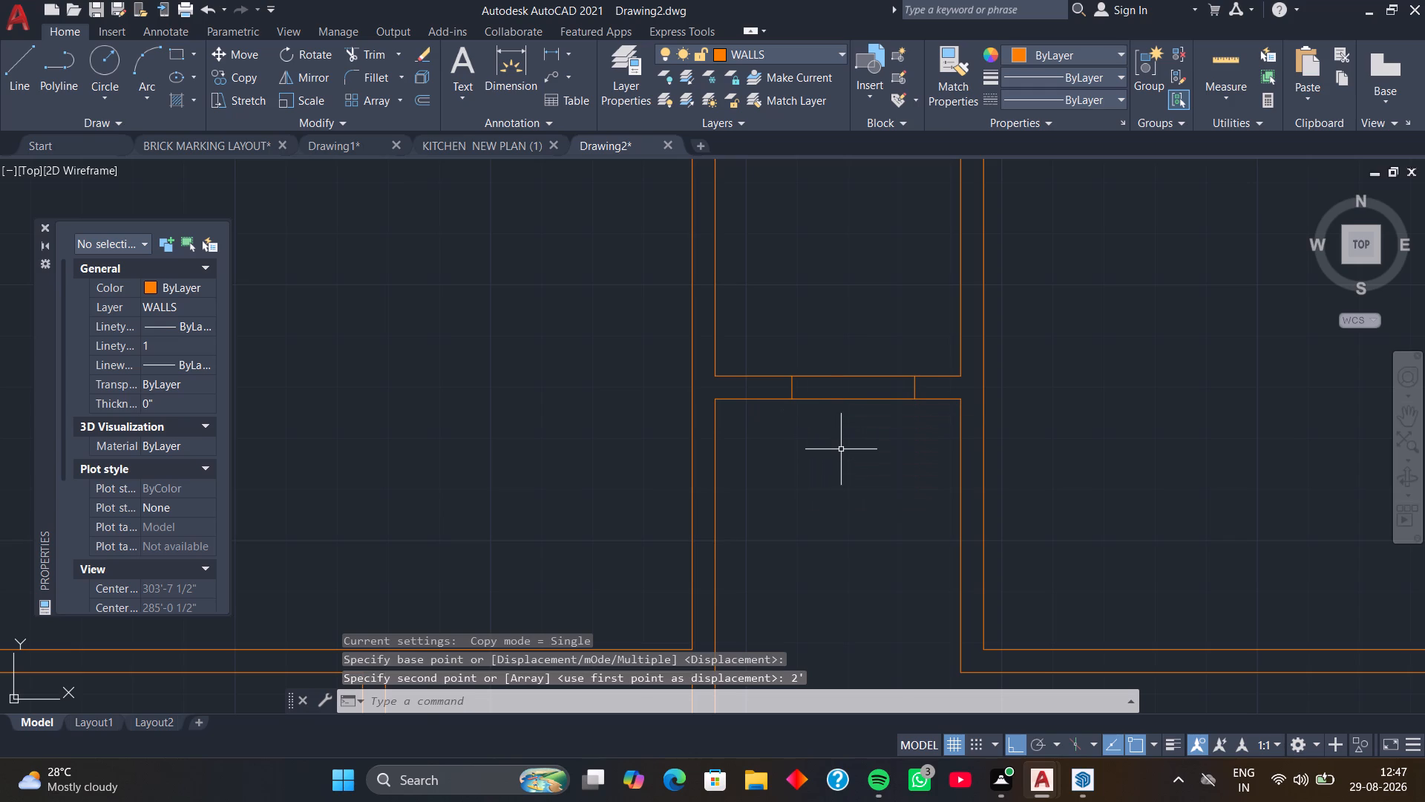
Trim both wall lines between the two jambs to open the doorway in the narrow room's lower wall.
type("TR")
key("space")
left_click_drag(847, 345, 861, 451)
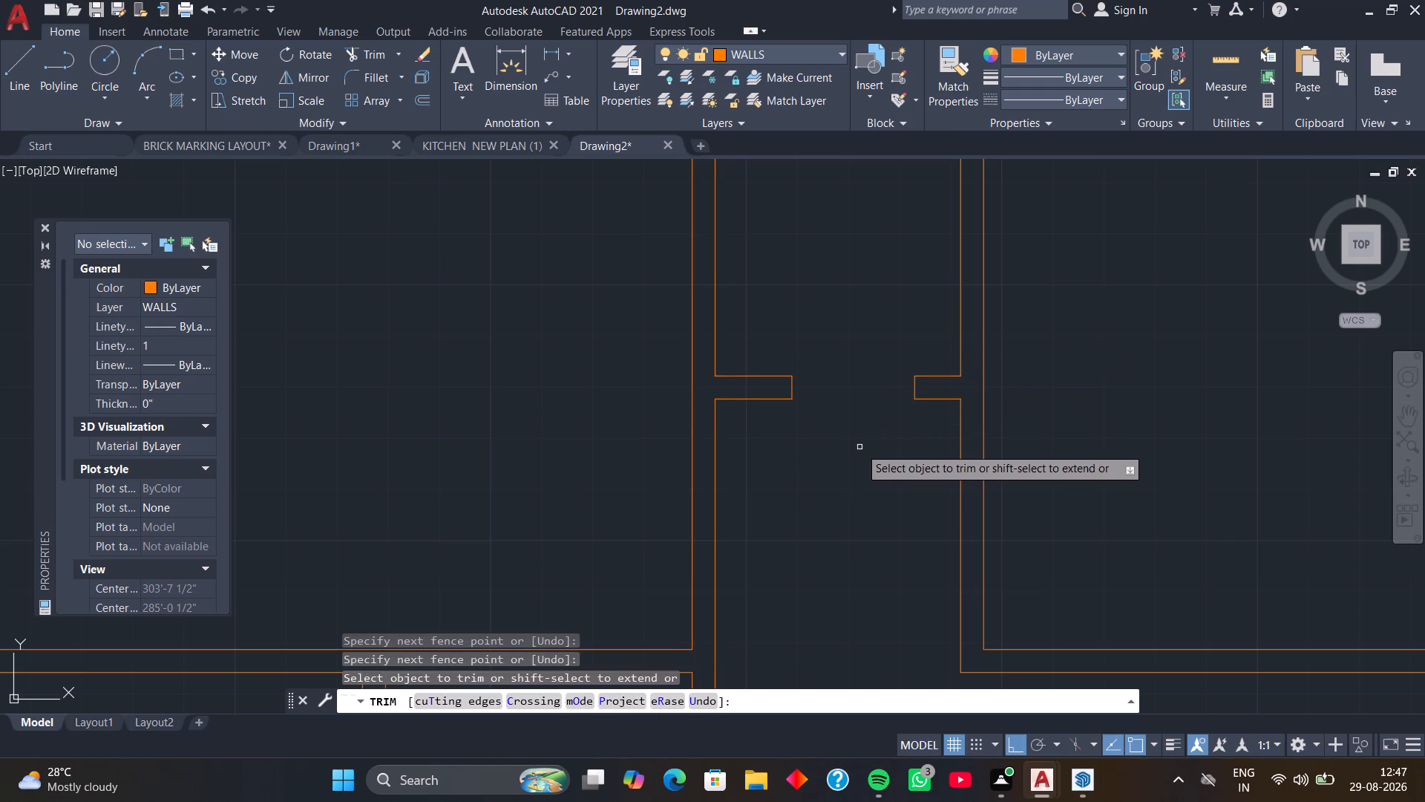
key("space")
Draw a short line across the top-left room's right wall, level with the underside of the narrow room's lower wall.
scroll(858, 431, "down", 2)
middle_click_drag(859, 457, 867, 380)
middle_click_drag(848, 428, 848, 428)
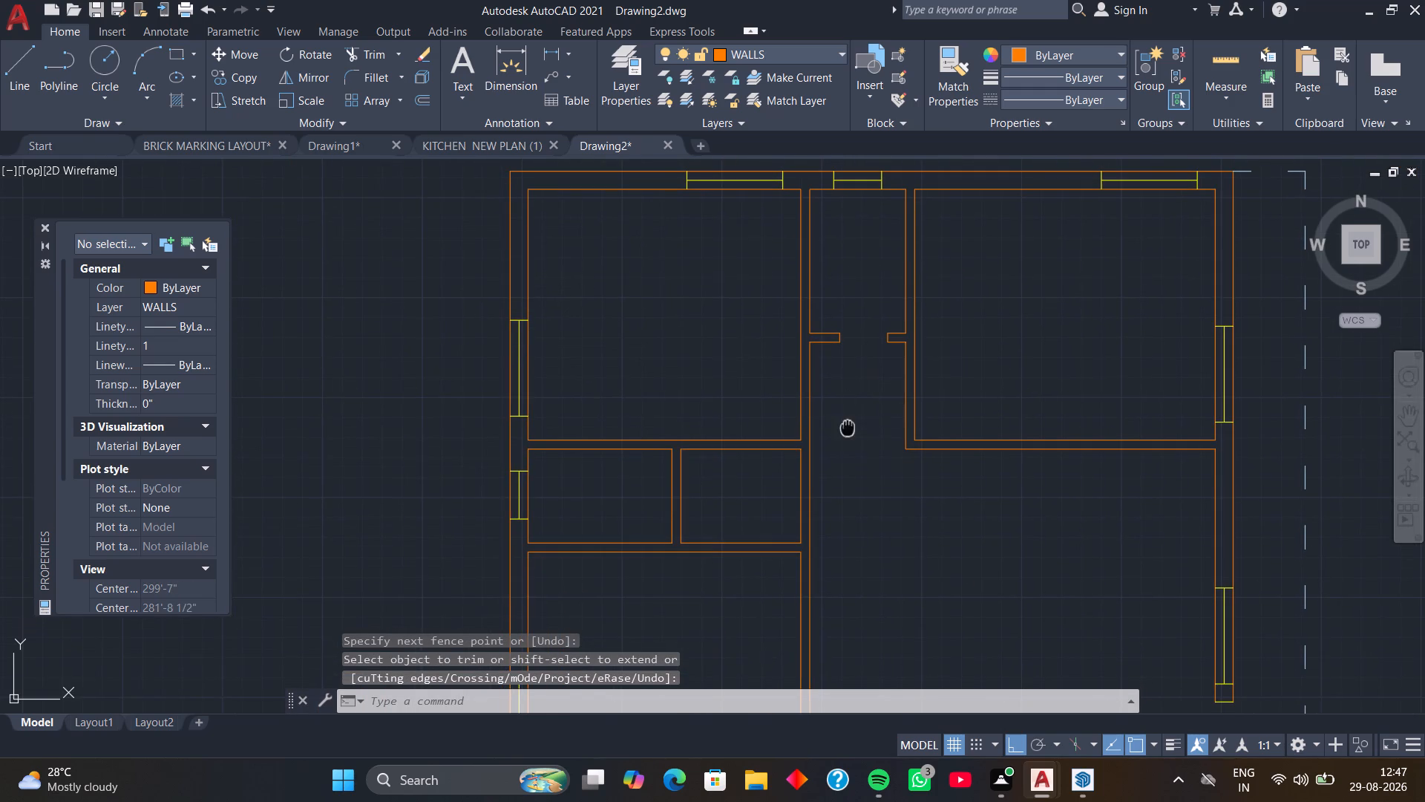
middle_click_drag(848, 428, 905, 413)
middle_click_drag(874, 442, 895, 438)
scroll(895, 438, "up", 1)
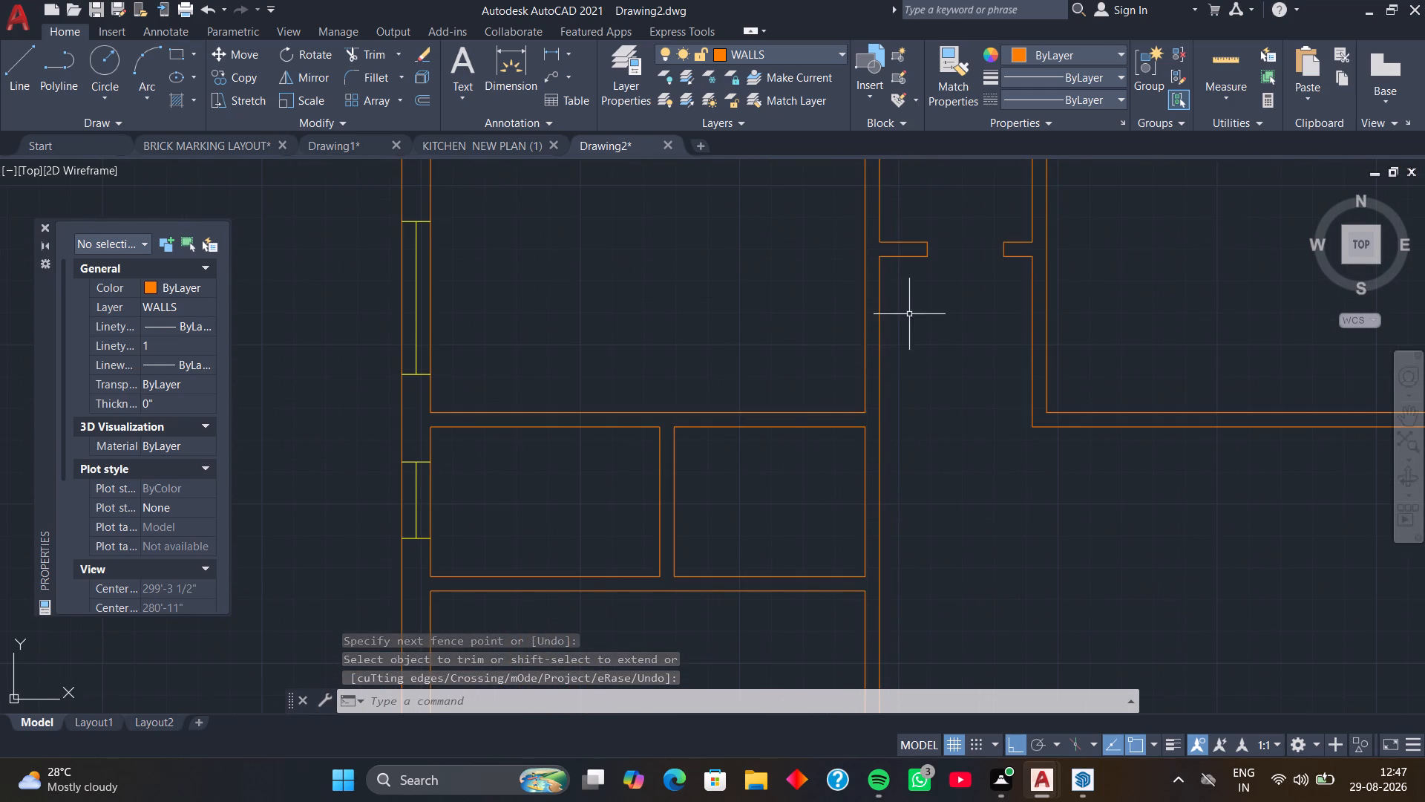
middle_click_drag(909, 314, 917, 394)
scroll(909, 365, "up", 1)
type("L")
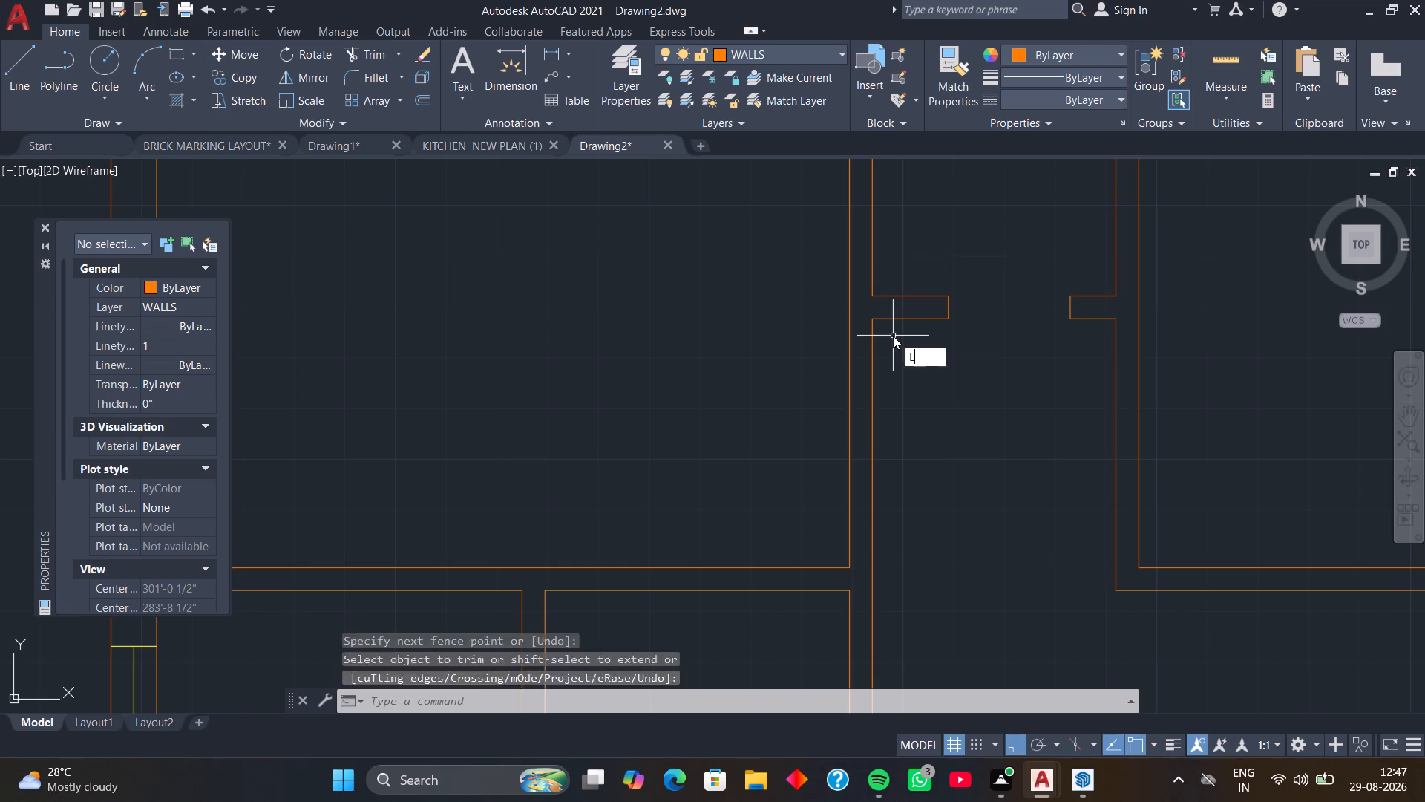
key("space")
left_click(871, 322)
left_click(851, 320)
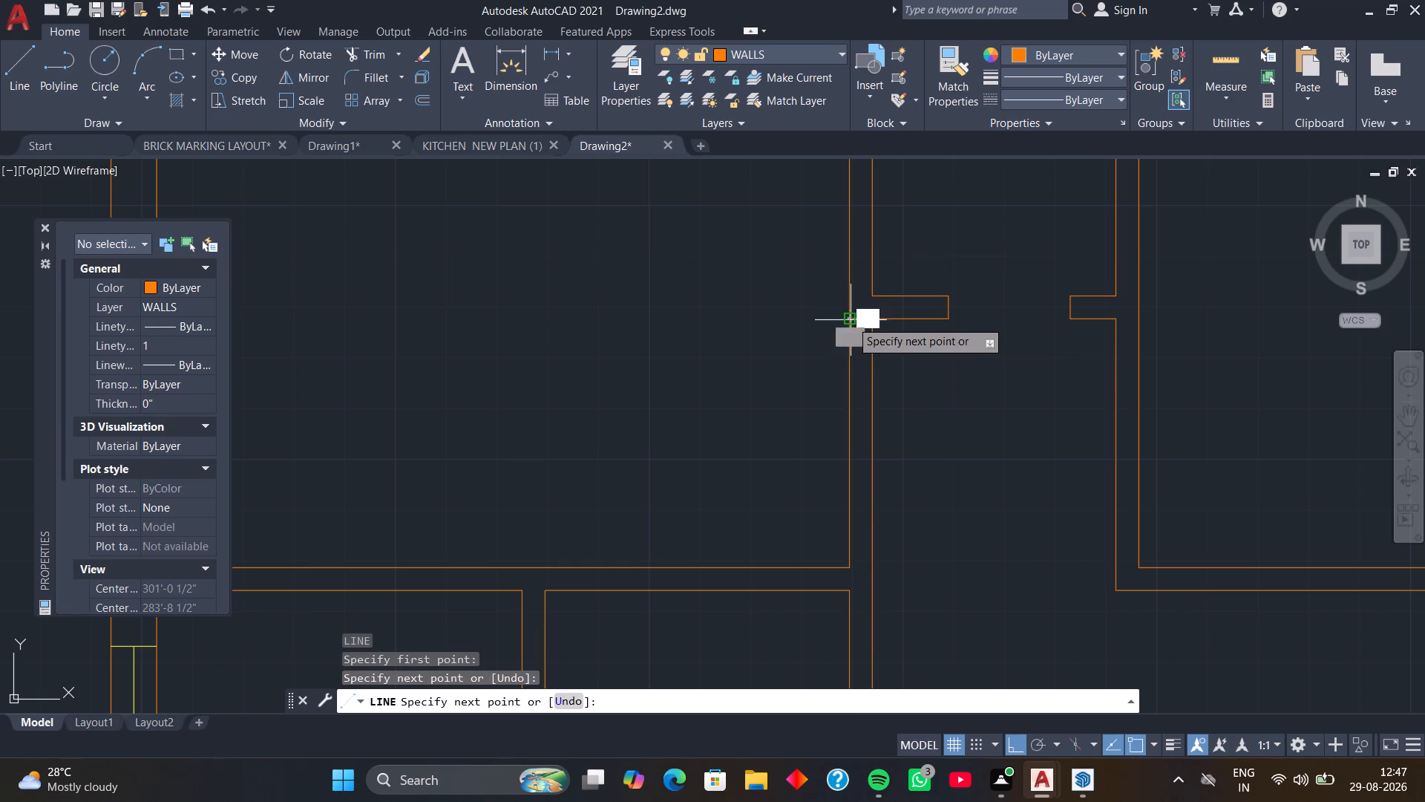
key("space")
Move the short line 9 inches down along the top-left room's right wall.
left_click(858, 320)
type("M")
key("space")
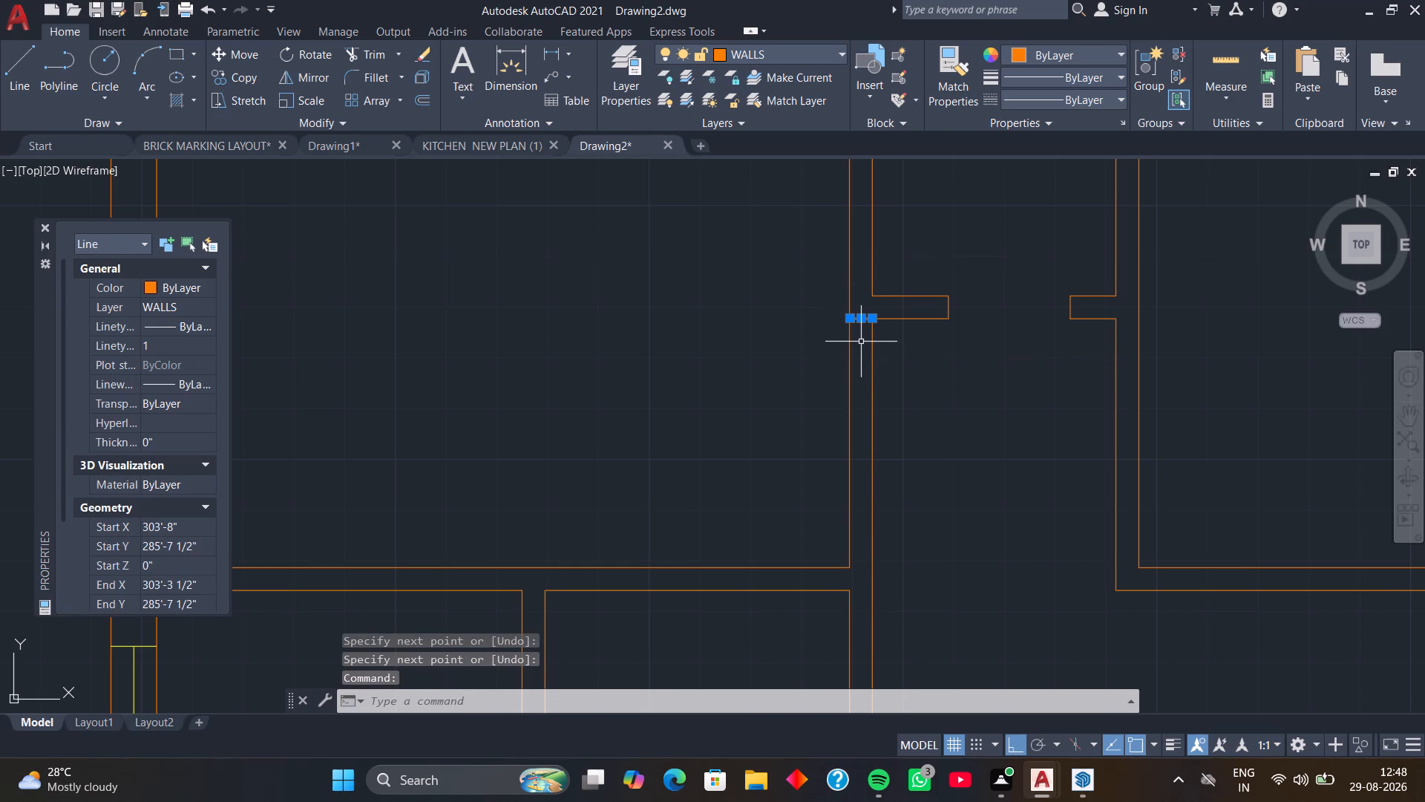
left_click(869, 322)
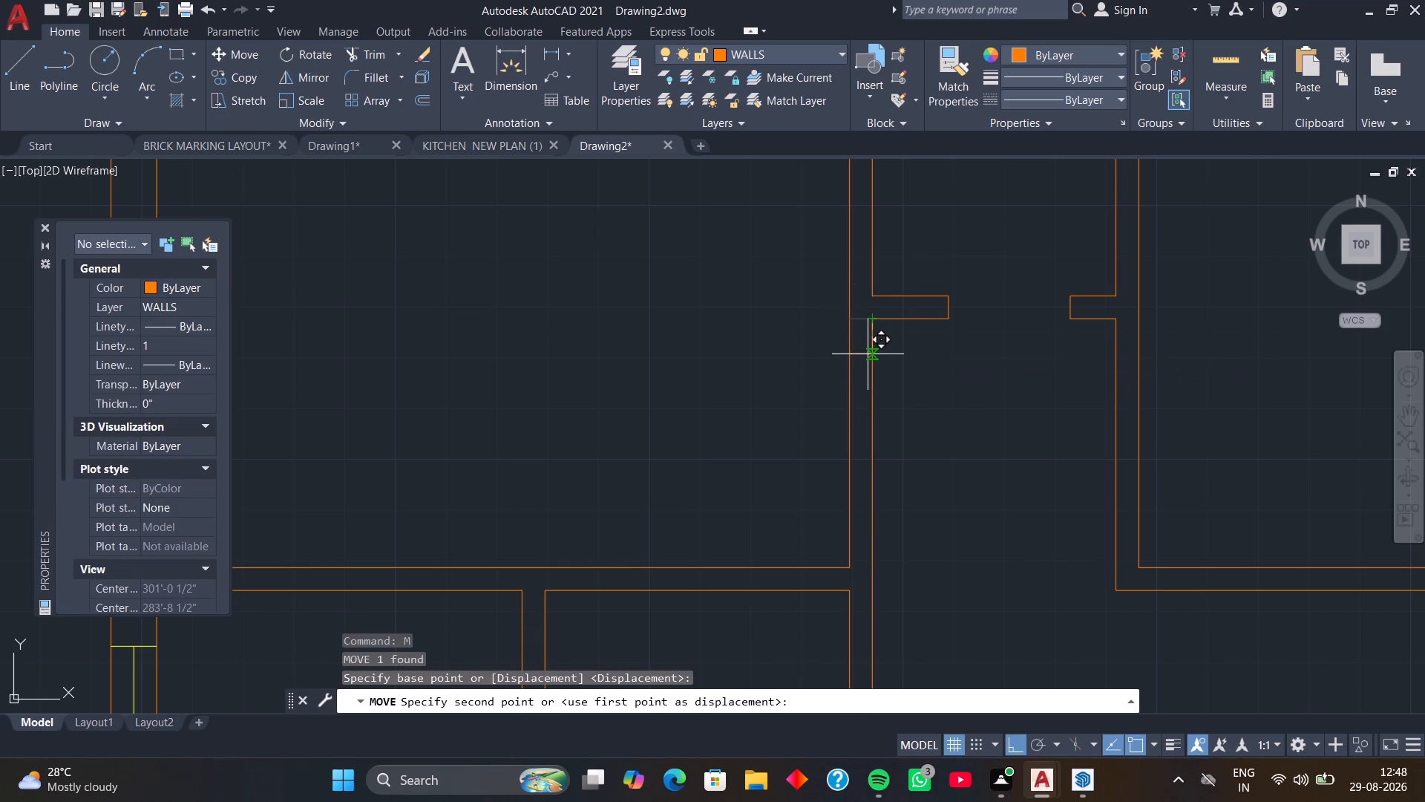
key("9")
key("Return")
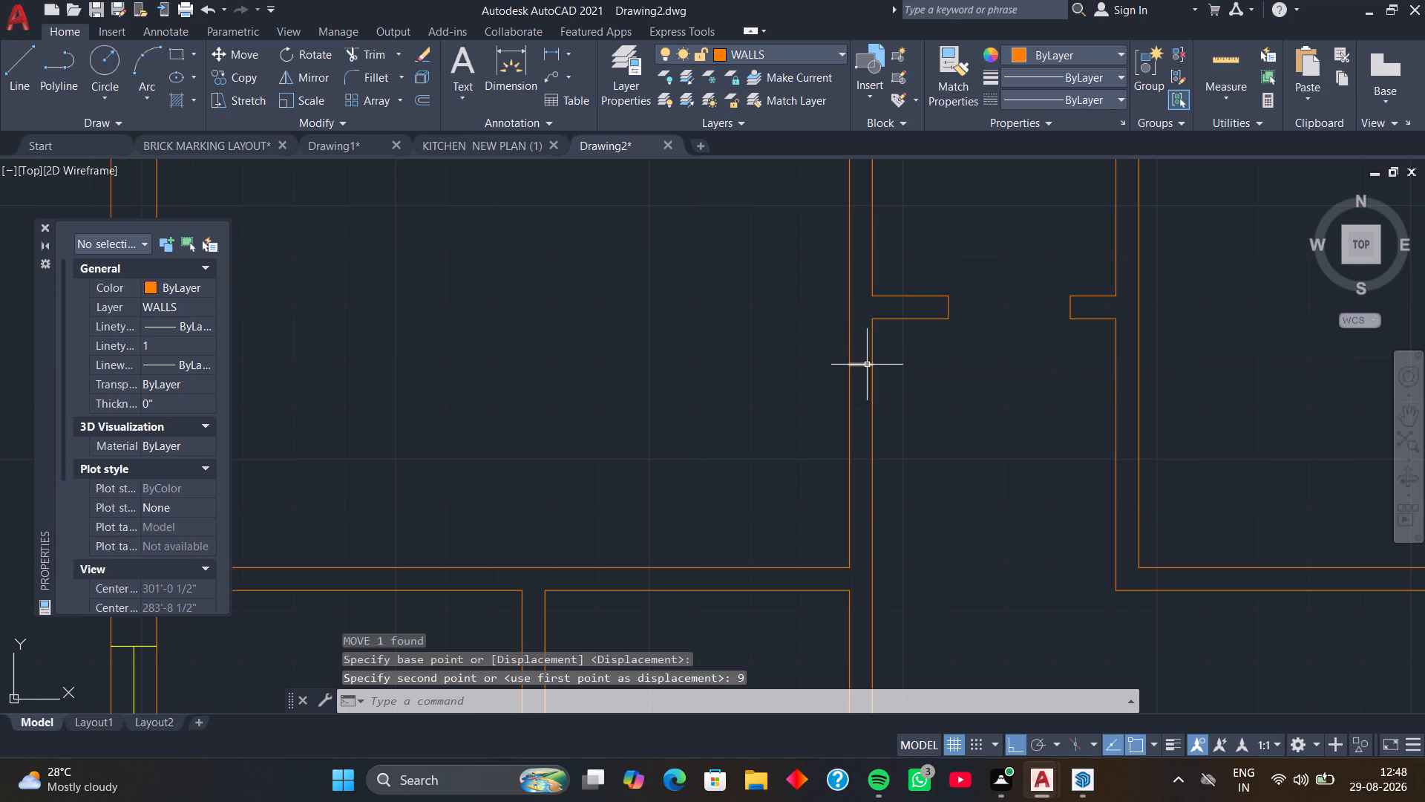
Copy the jamb line 2' down along the top-left room's right wall.
left_click(865, 365)
type("CO")
key("space")
left_click(874, 365)
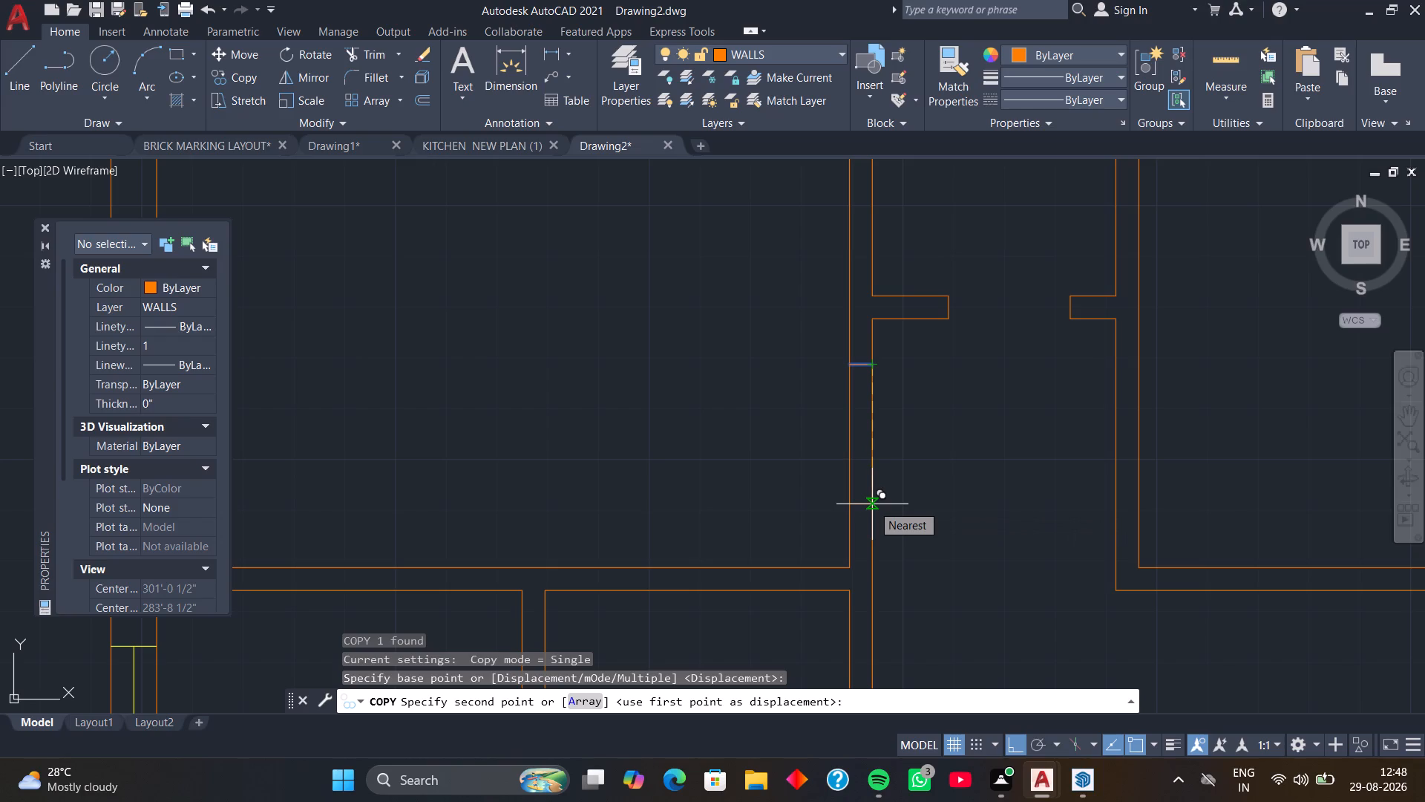
type("2'")
key("Return")
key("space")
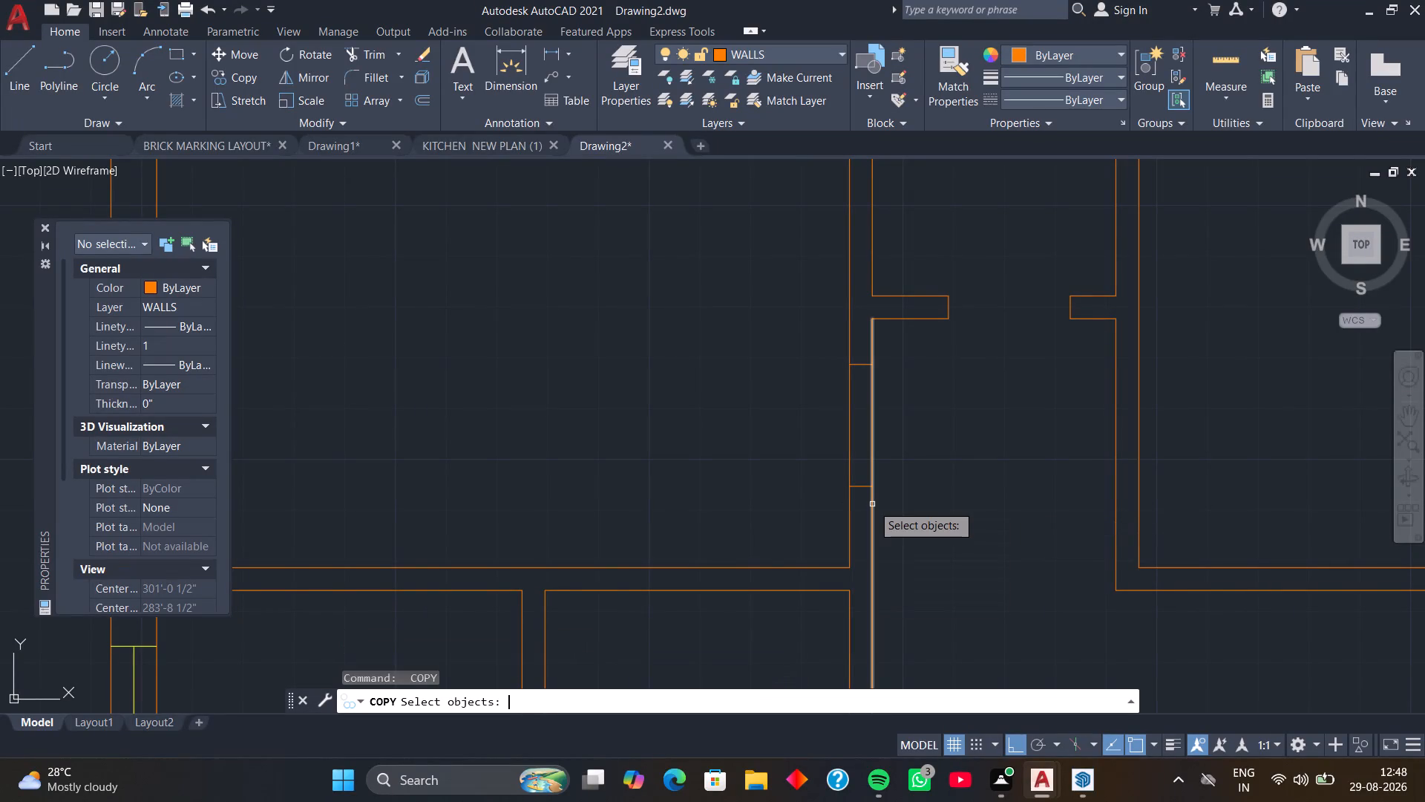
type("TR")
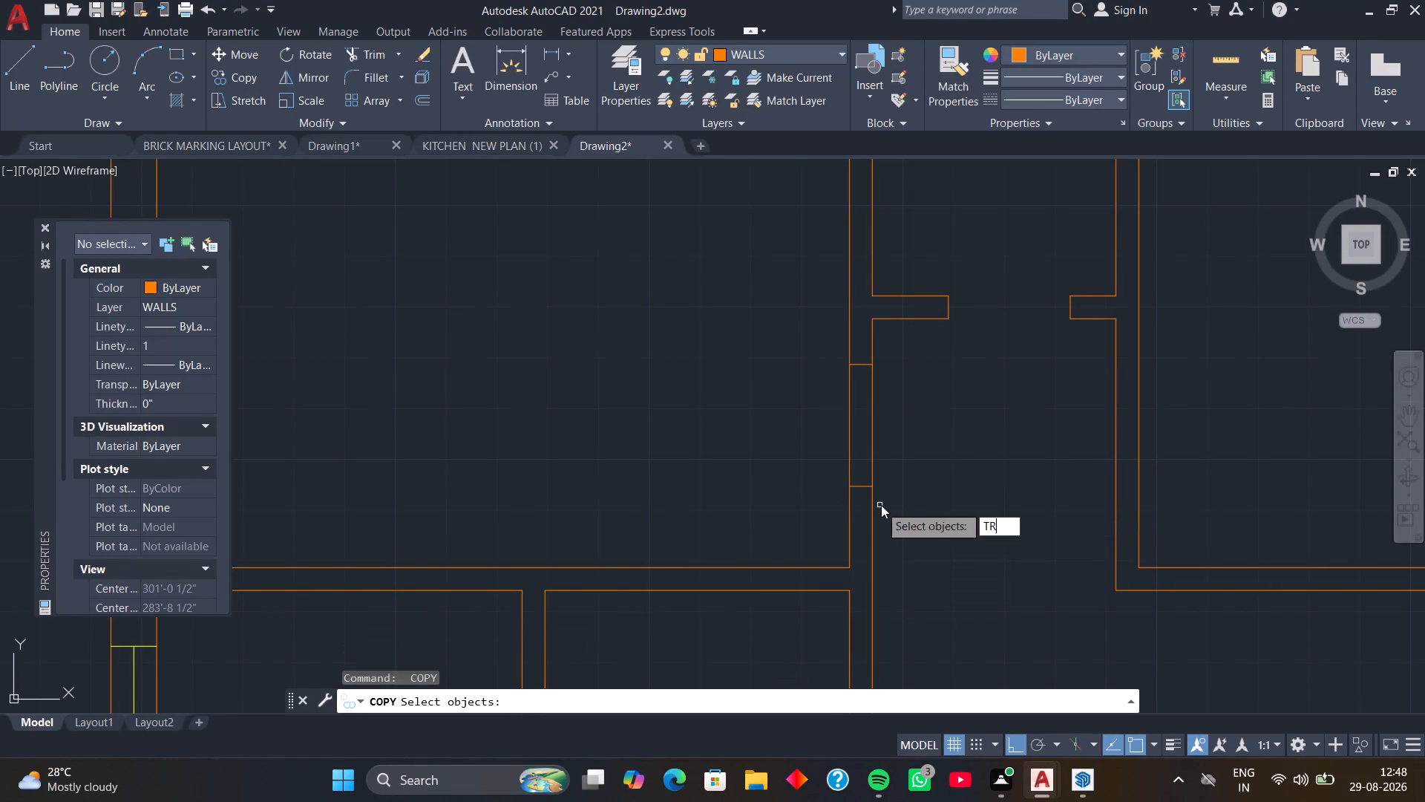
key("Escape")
Trim both wall lines between the two jambs to open the doorway in the top-left room's right wall.
type("TR")
key("space")
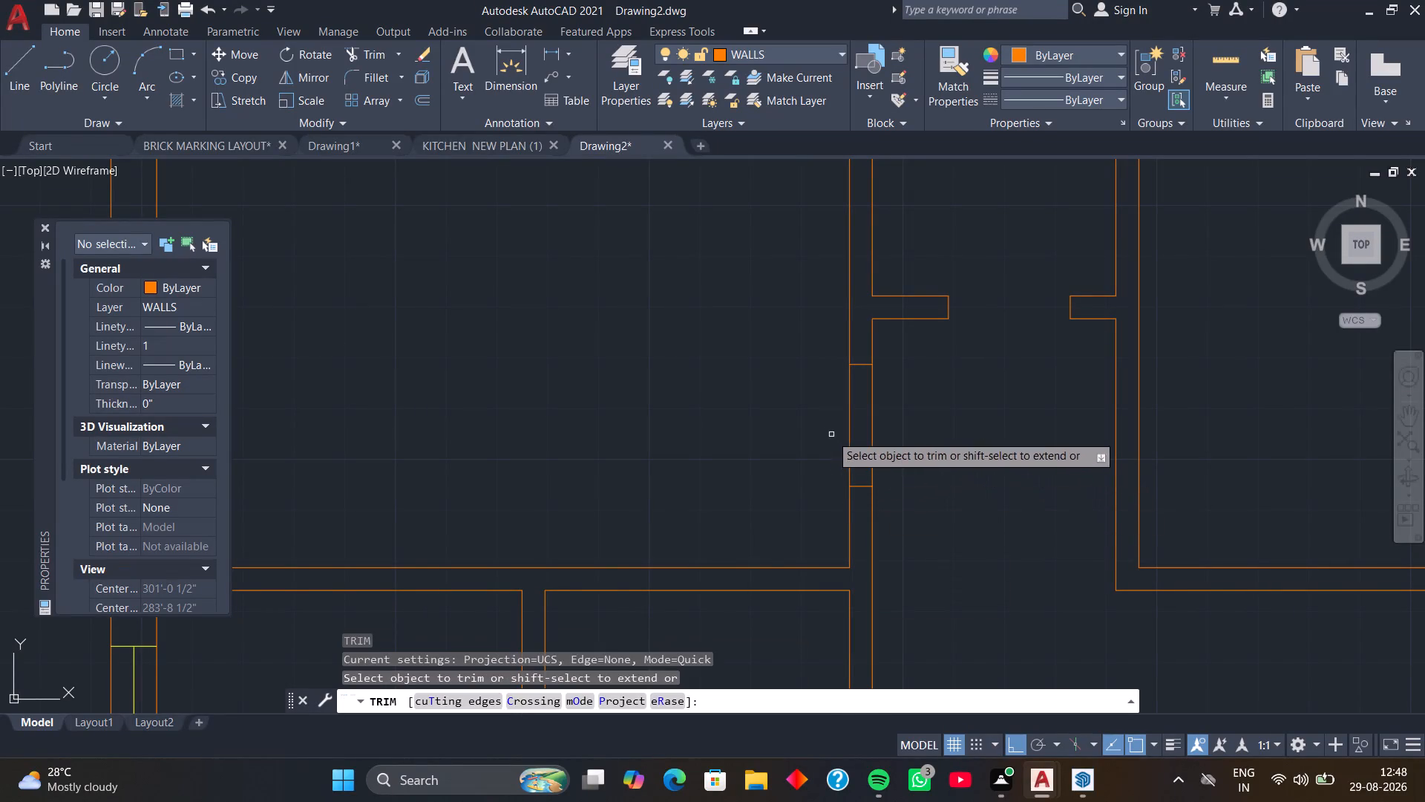
left_click_drag(817, 429, 896, 414)
Draw a short line across the top-left room's lower wall from the upper-right corner of the small windowed room below.
scroll(896, 414, "down", 3)
middle_click_drag(911, 437, 902, 337)
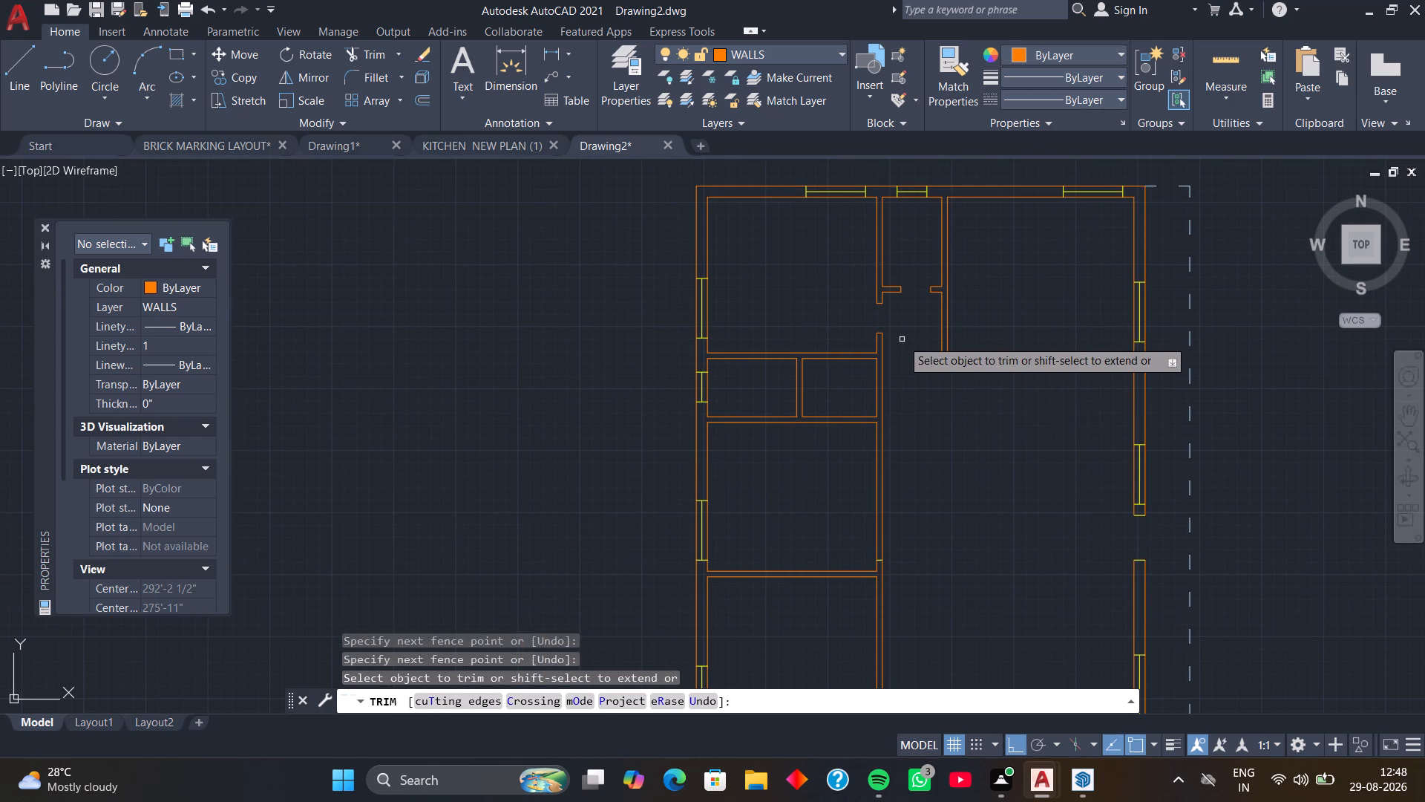
middle_click_drag(839, 348, 917, 358)
scroll(863, 391, "up", 3)
middle_click_drag(848, 359, 848, 361)
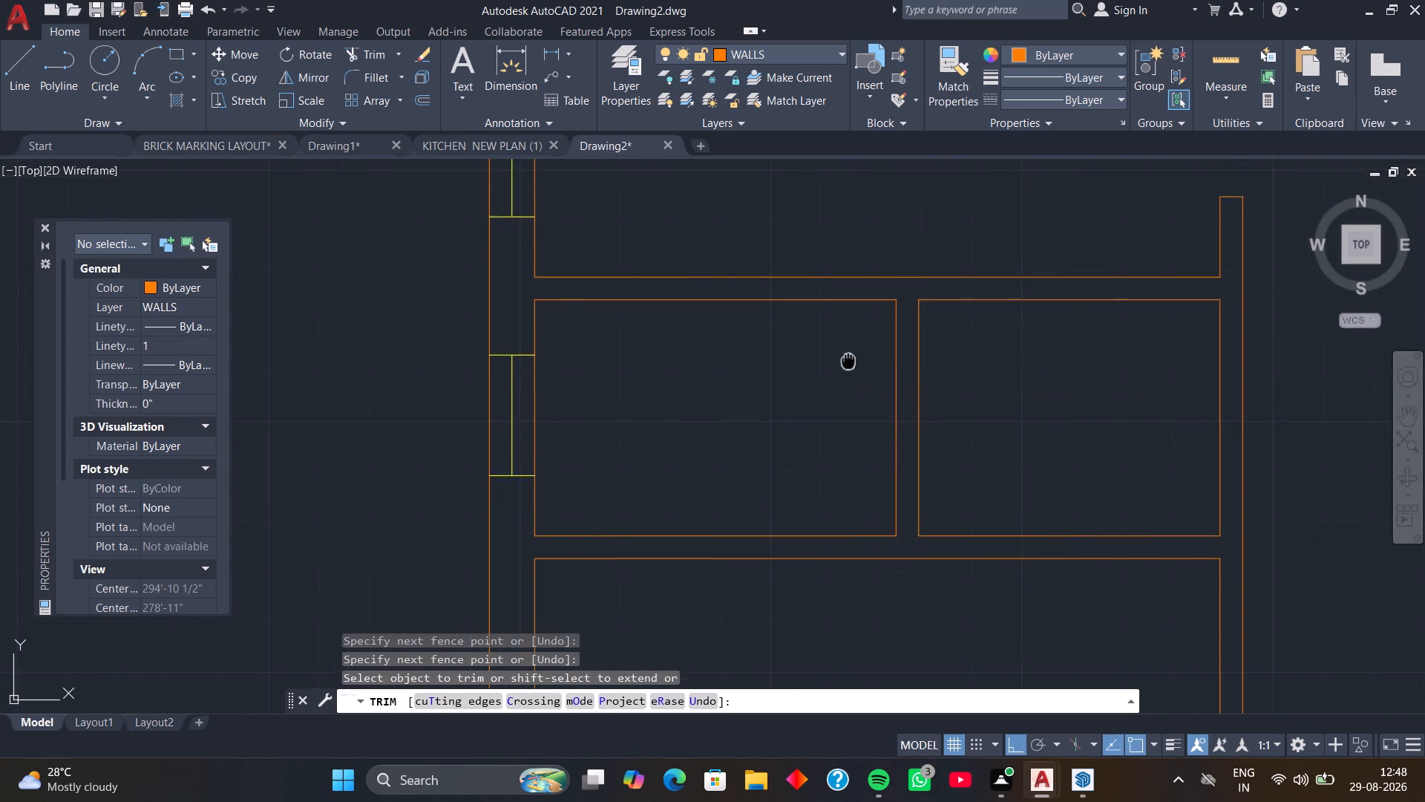
middle_click_drag(848, 361, 847, 431)
key("space")
type("L")
key("space")
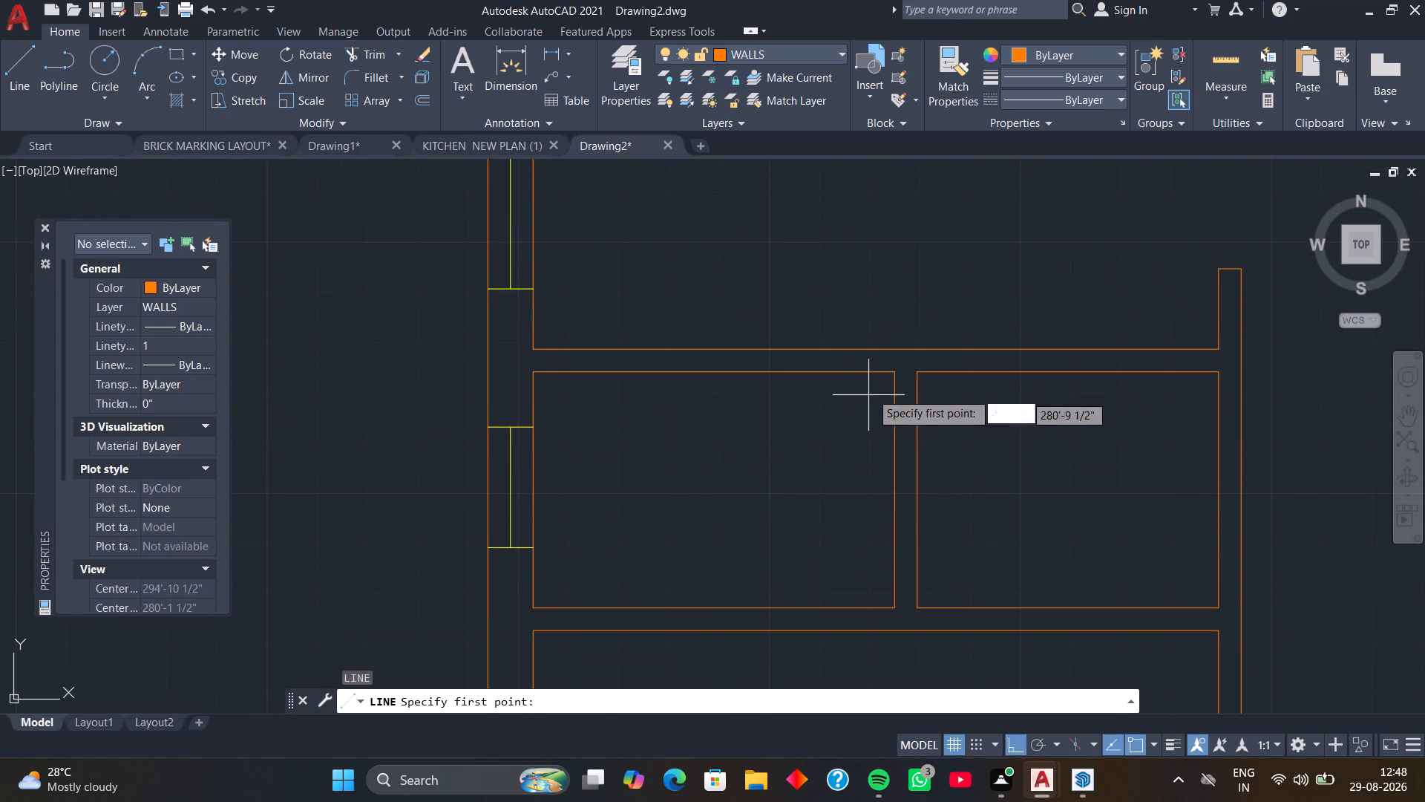
left_click(893, 373)
left_click(892, 348)
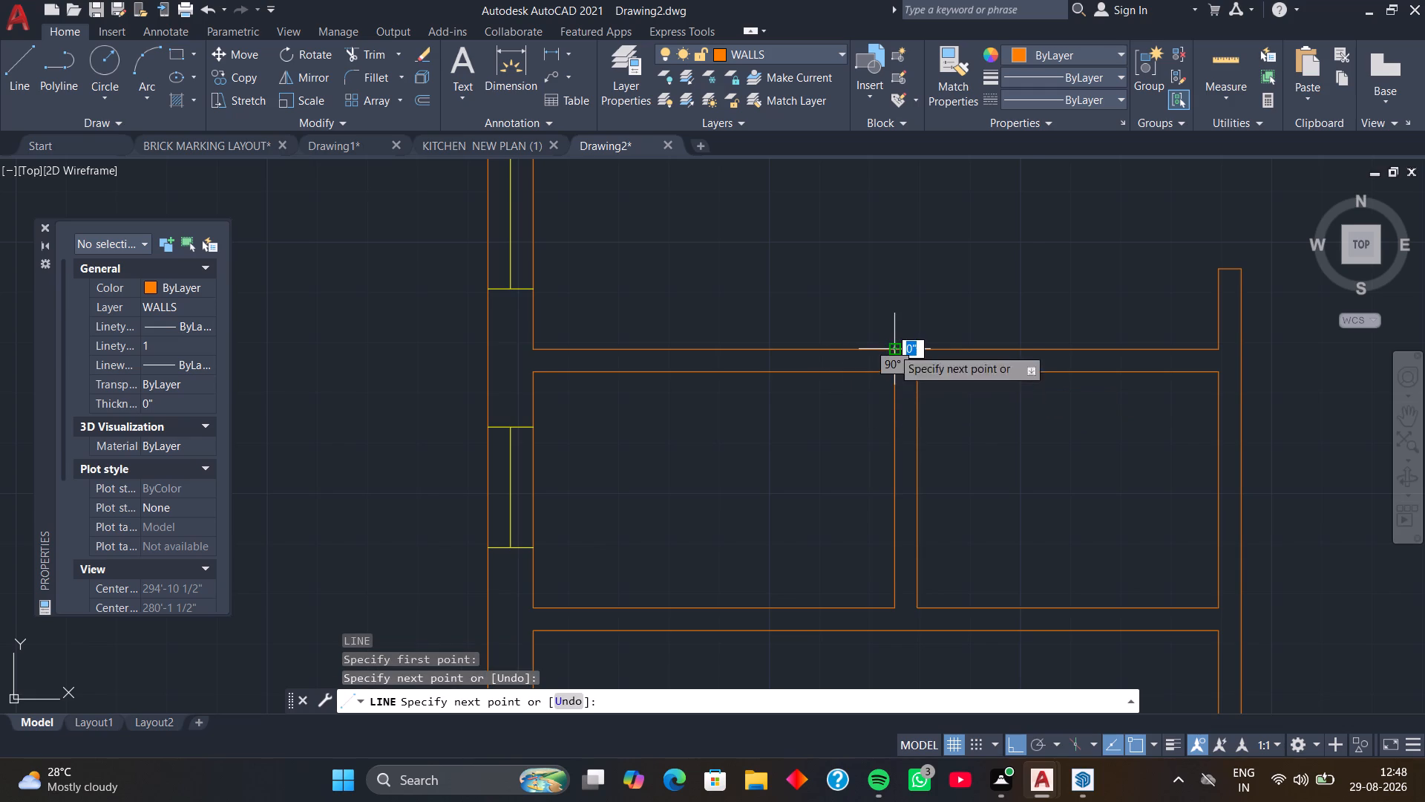
key("space")
Move the short line 1' left along the top-left room's lower wall.
left_click(894, 354)
type("M")
key("space")
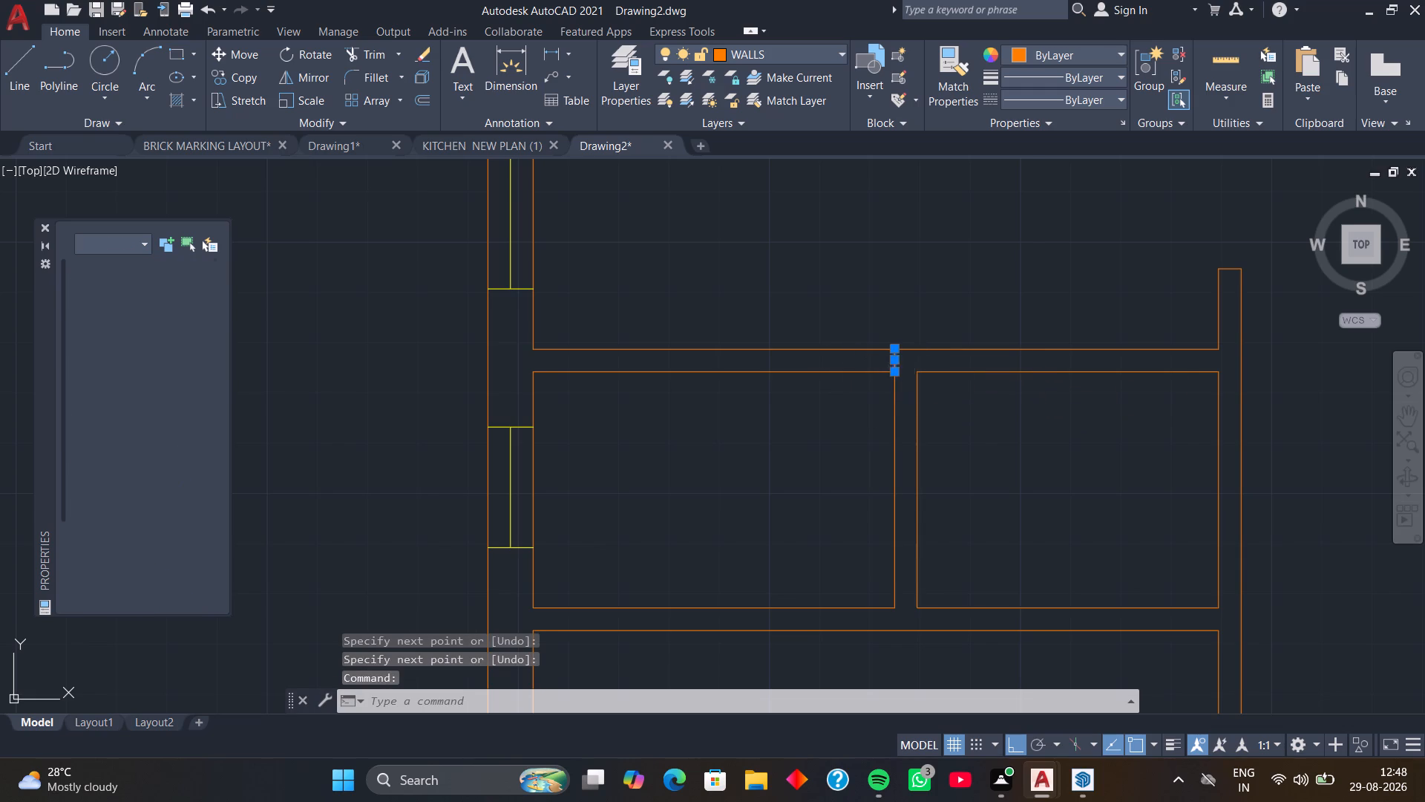
left_click(900, 371)
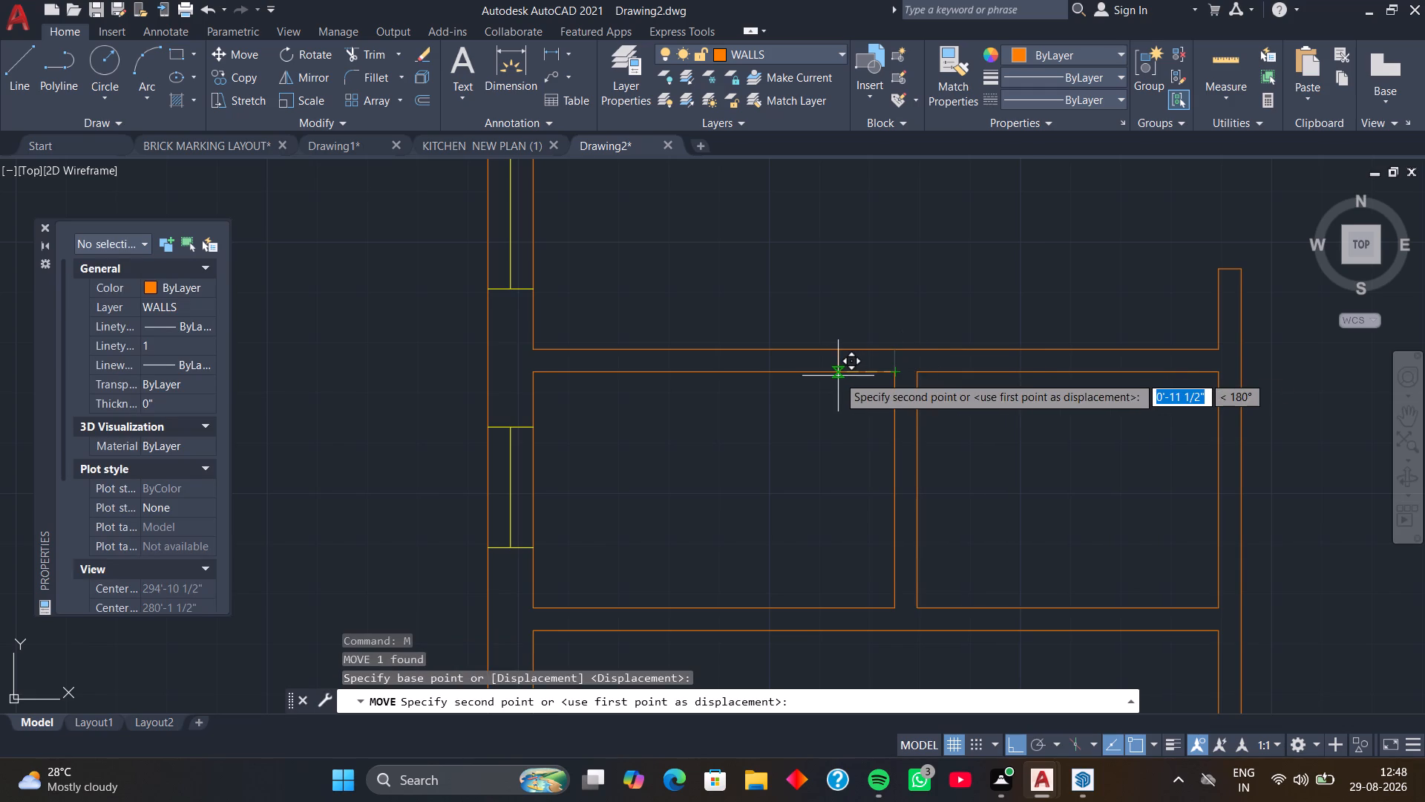
type("1'")
key("Return")
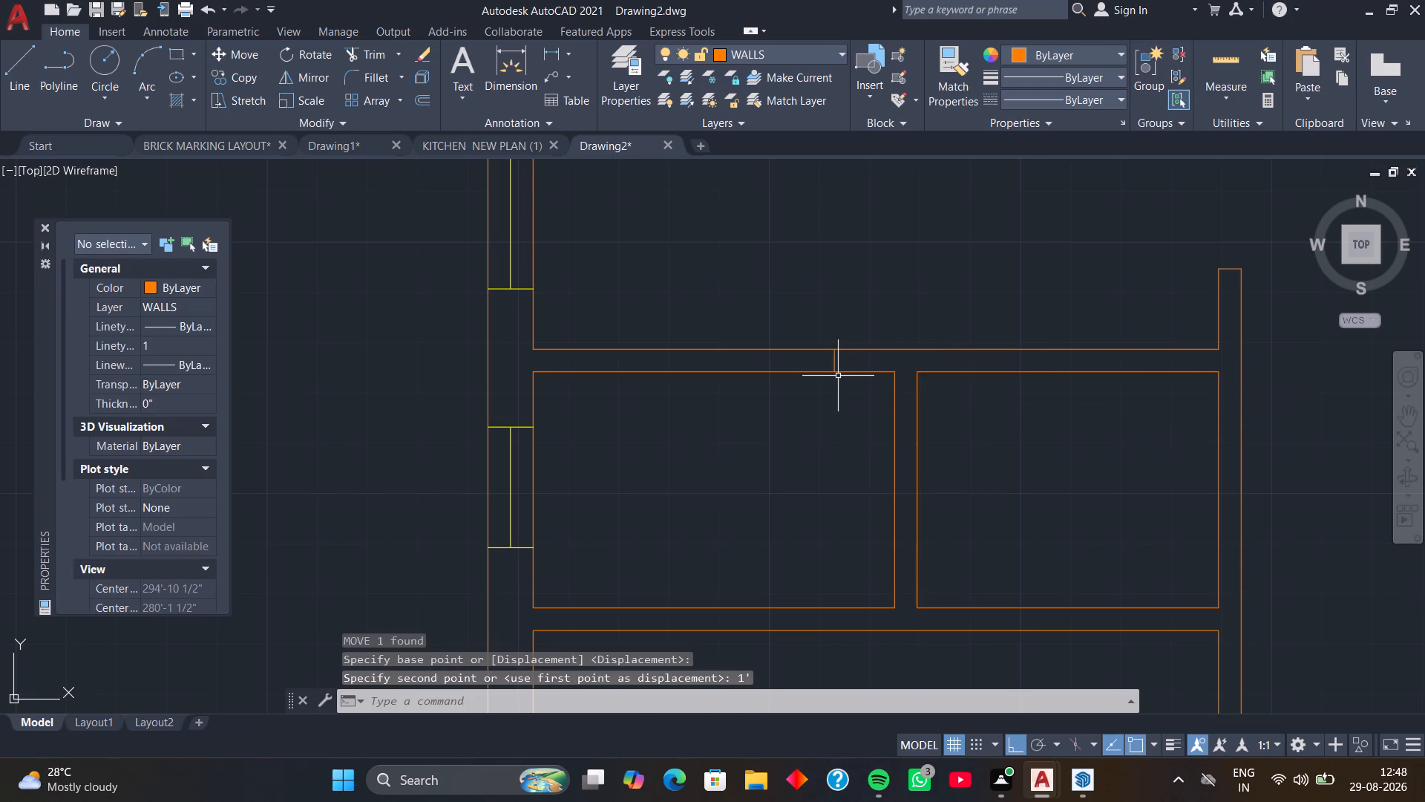
Copy the jamb line 3' left along the top-left room's lower wall.
left_click(835, 360)
type("CO")
key("space")
left_click(838, 372)
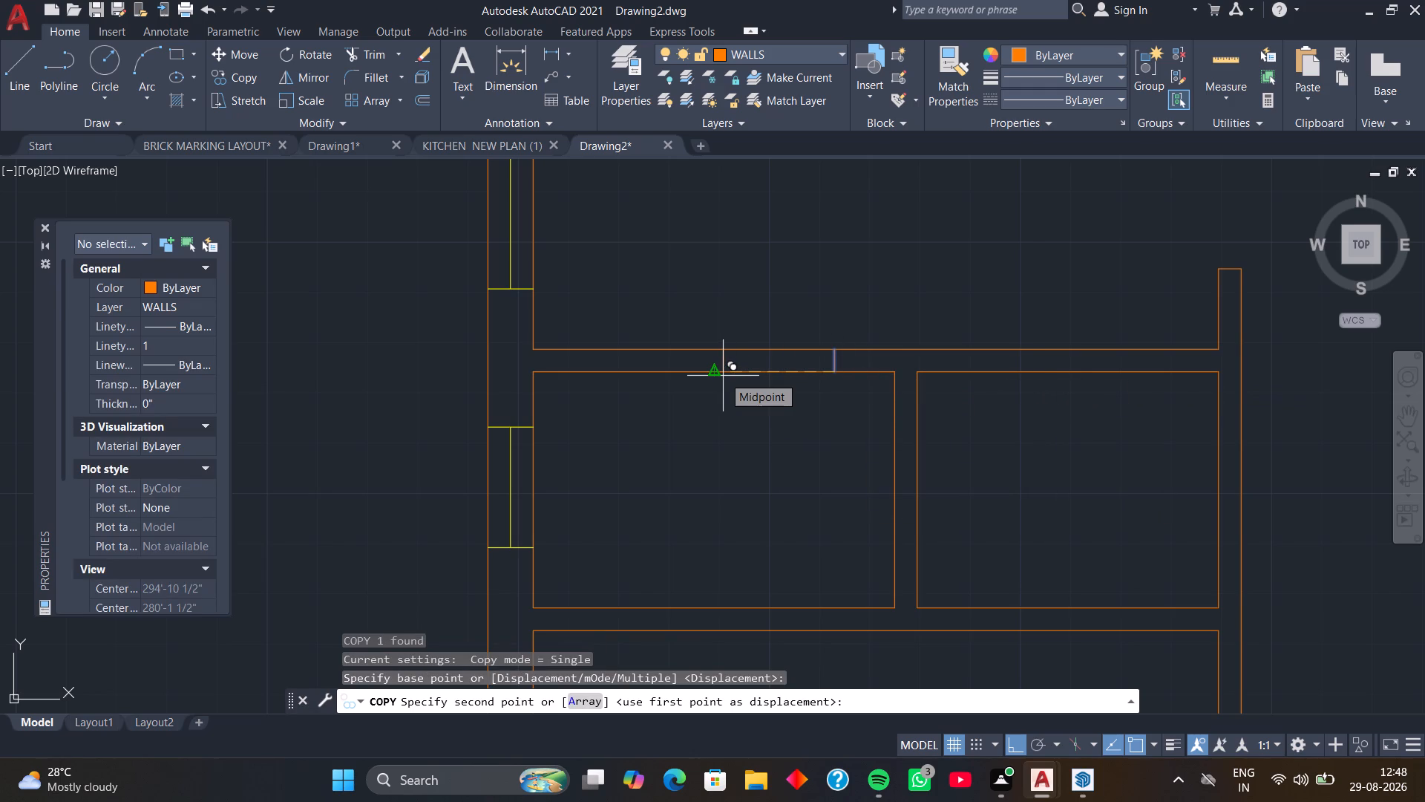
type("3'")
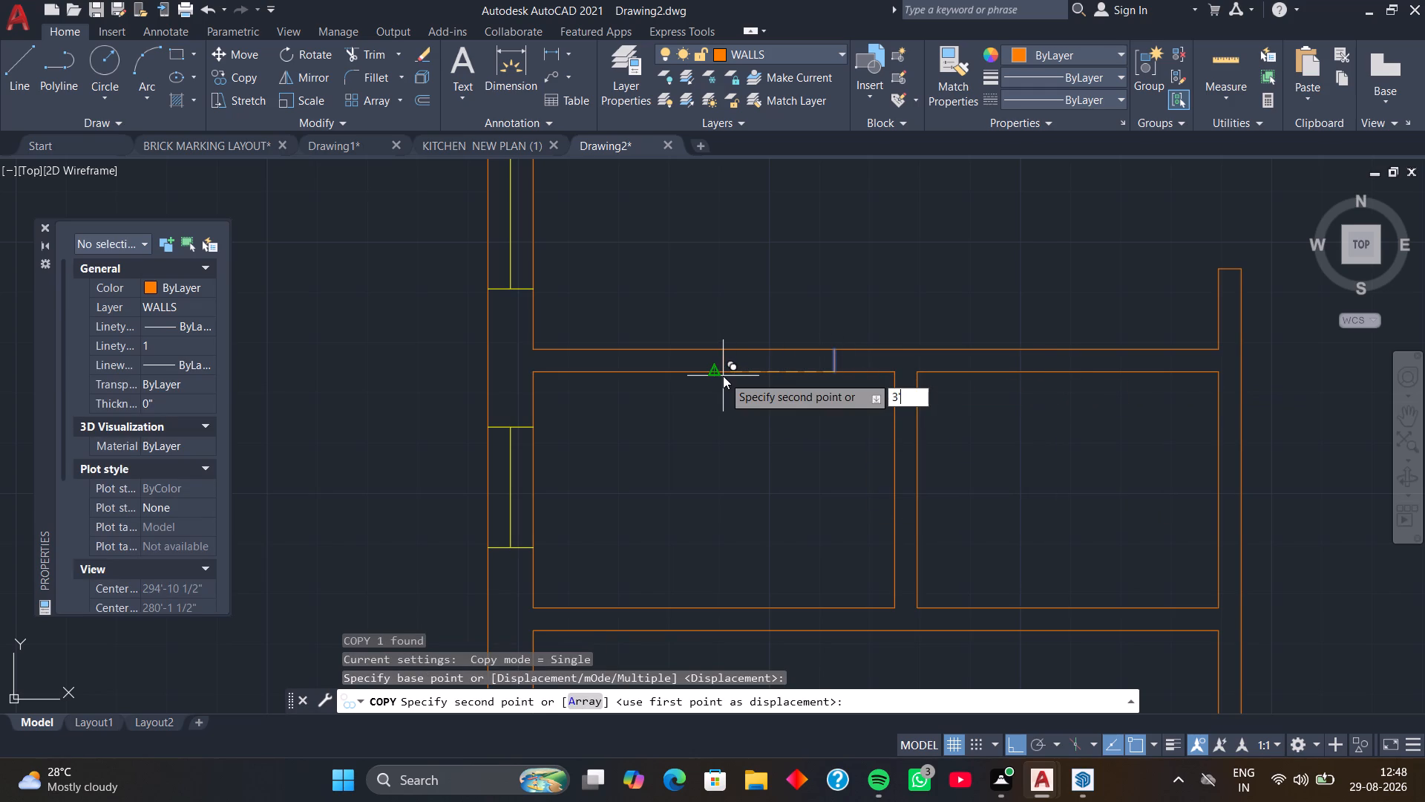
key("Return")
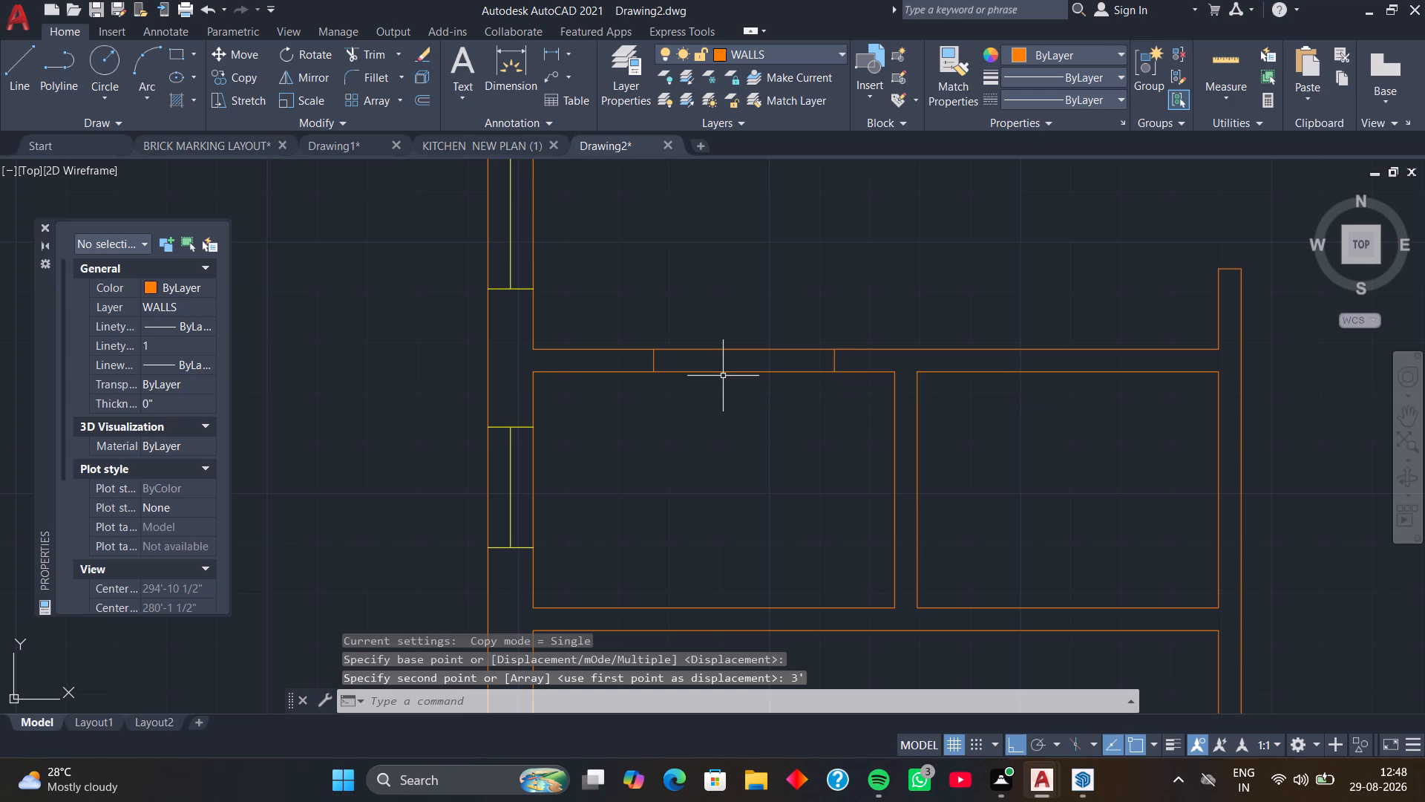
Move the copied jamb line 1' right along the wall, towards the first jamb.
left_click(652, 365)
key("c")
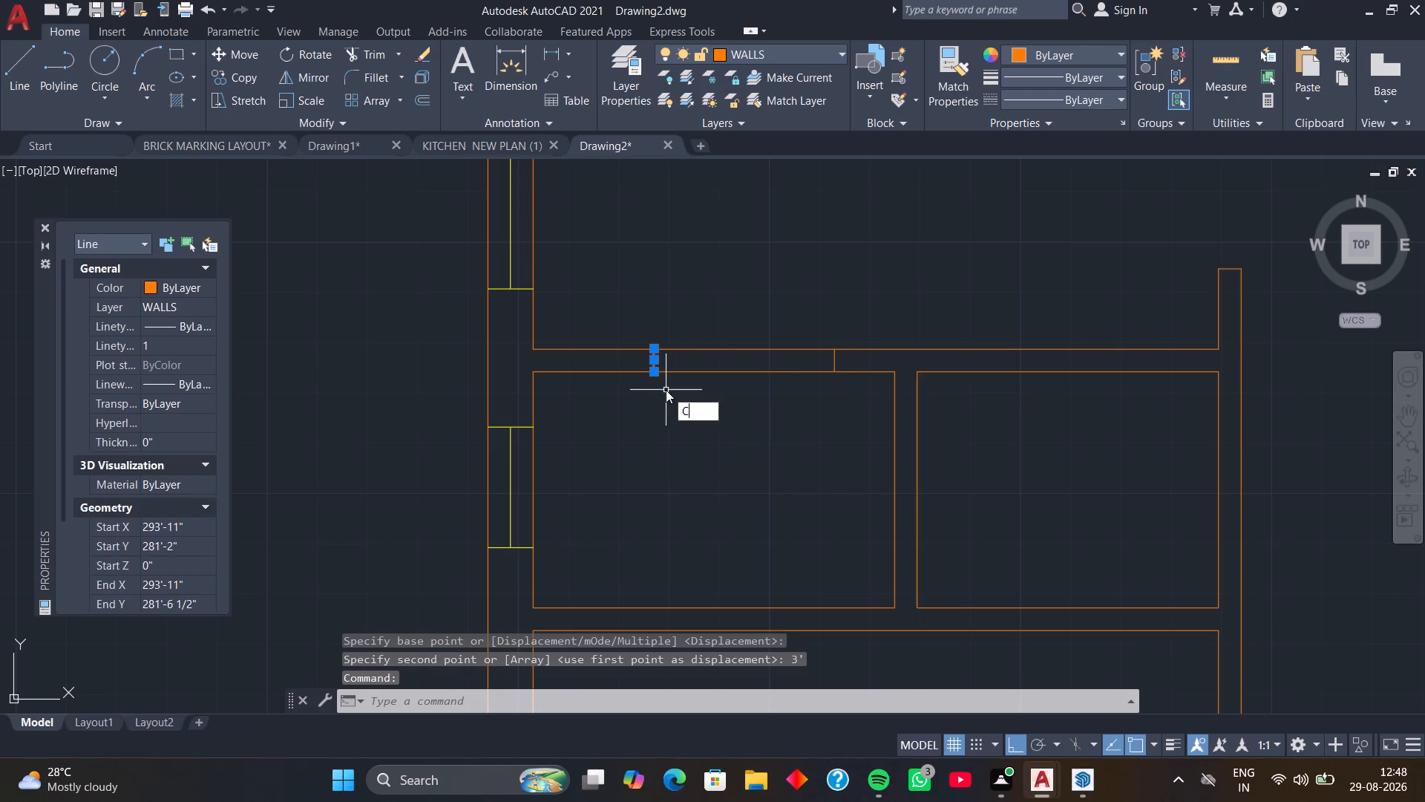
key("BackSpace")
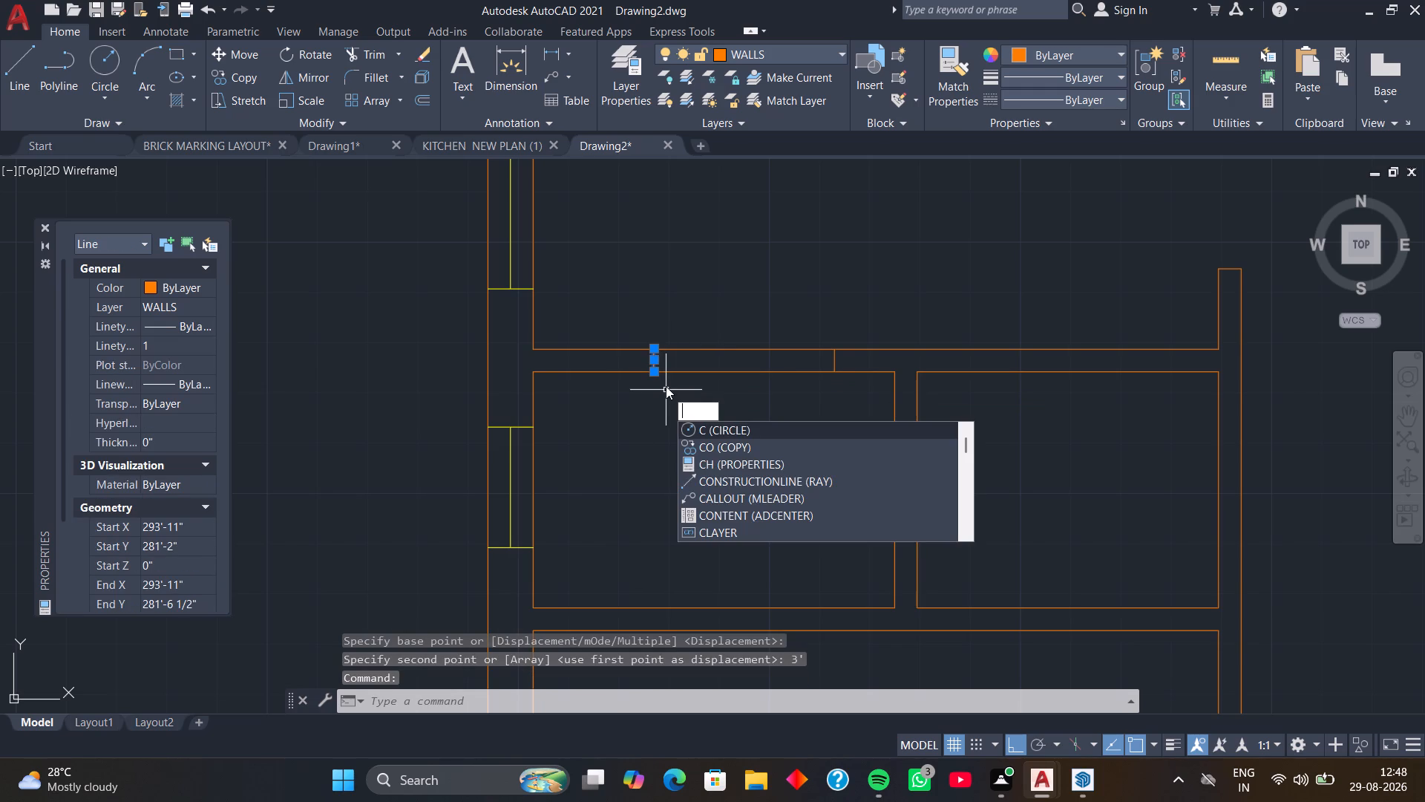
type("M")
key("space")
left_click(655, 372)
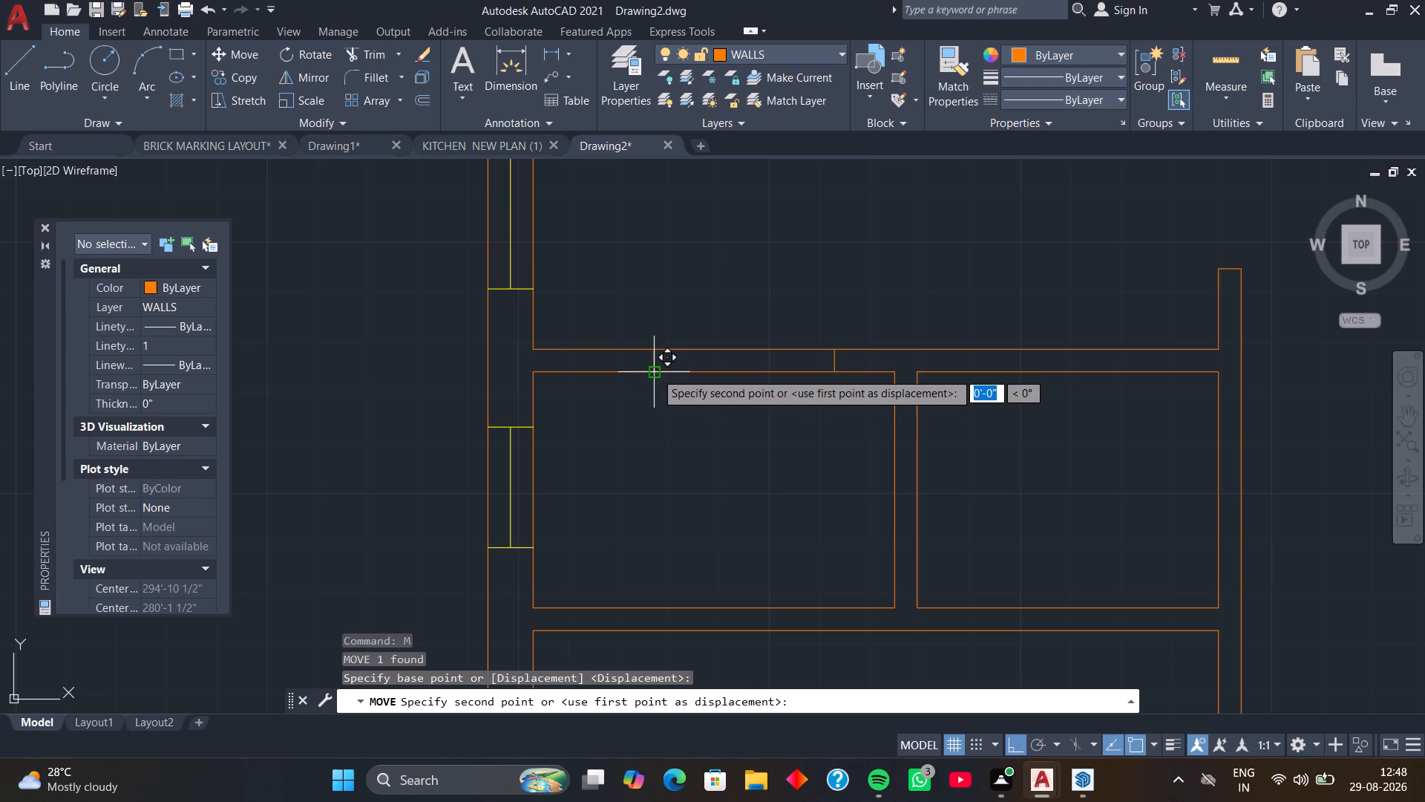
type("1'")
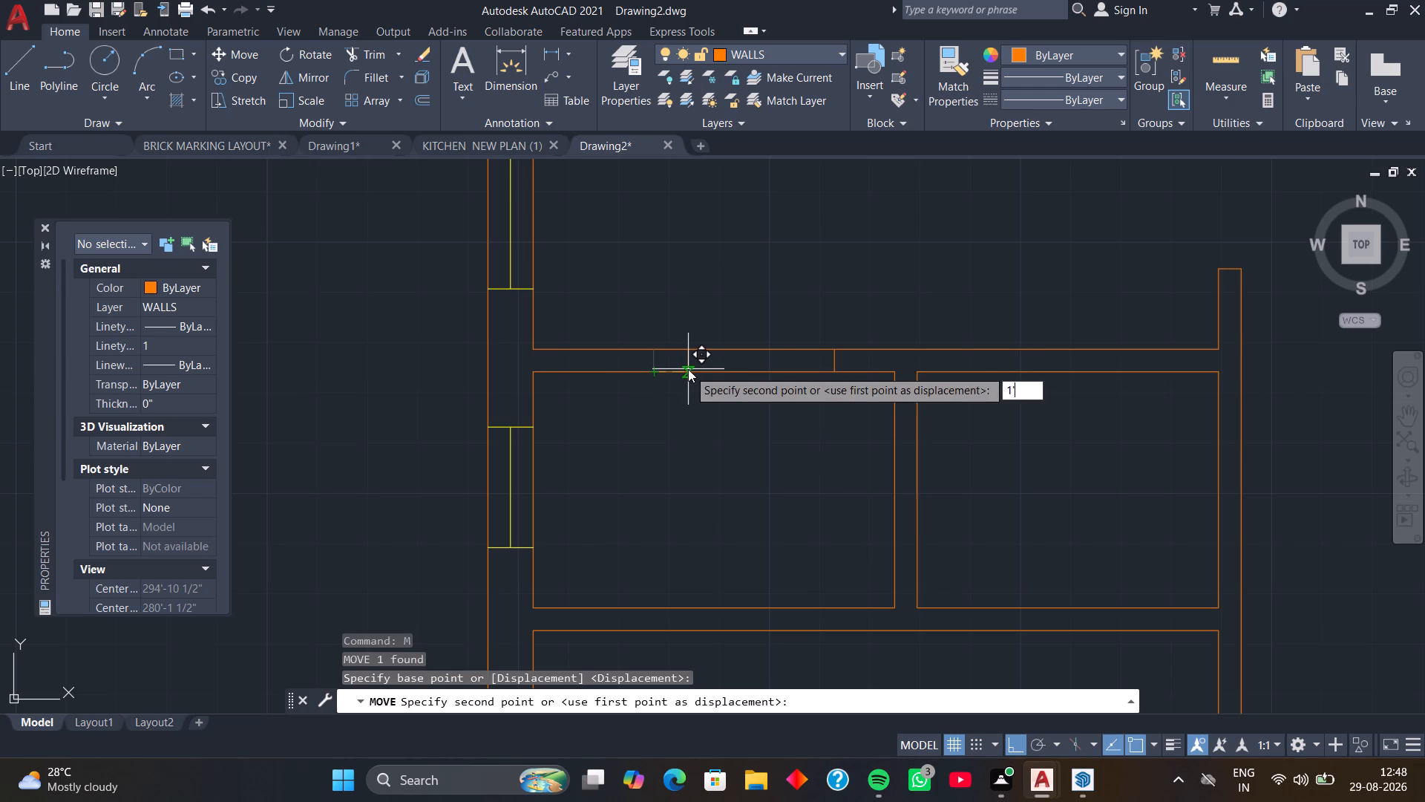
key("Return")
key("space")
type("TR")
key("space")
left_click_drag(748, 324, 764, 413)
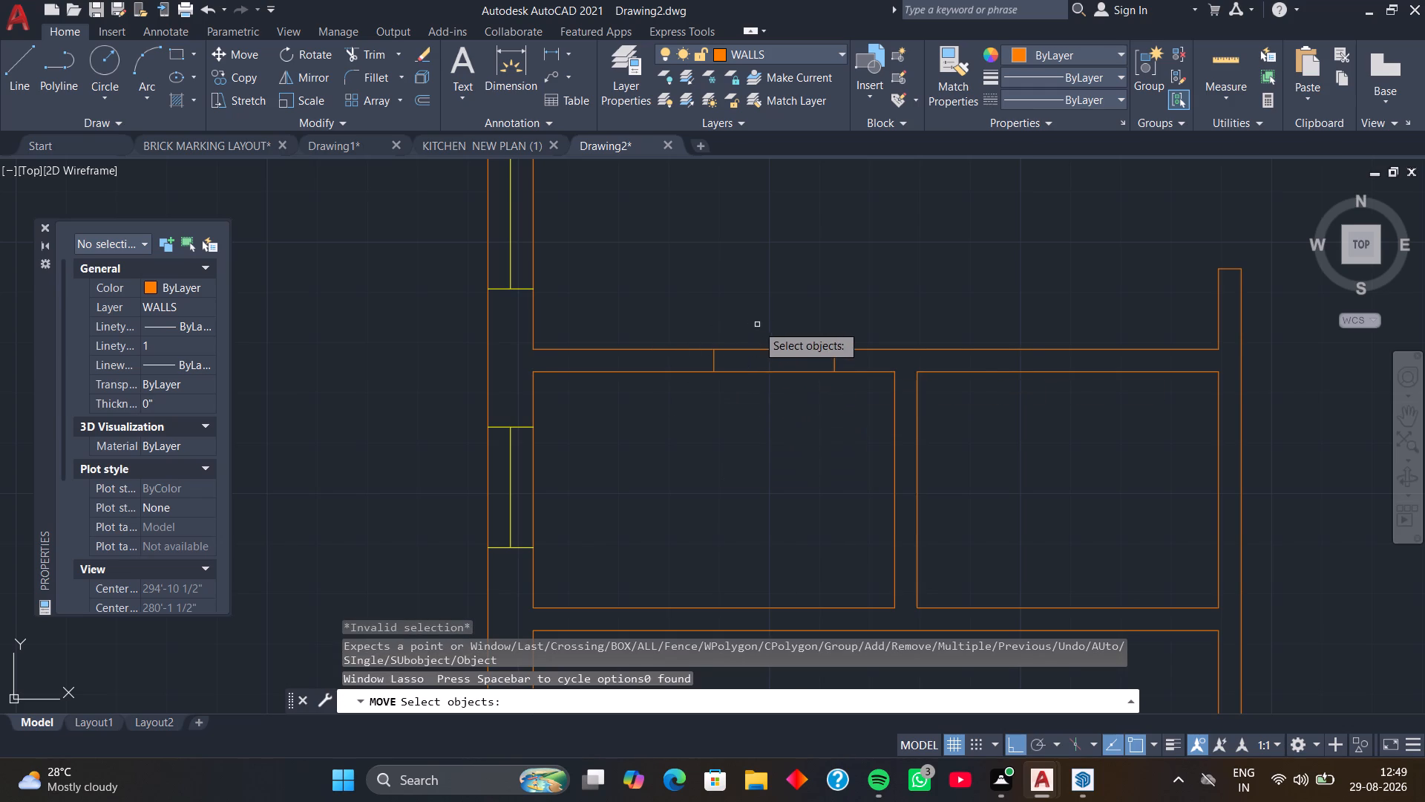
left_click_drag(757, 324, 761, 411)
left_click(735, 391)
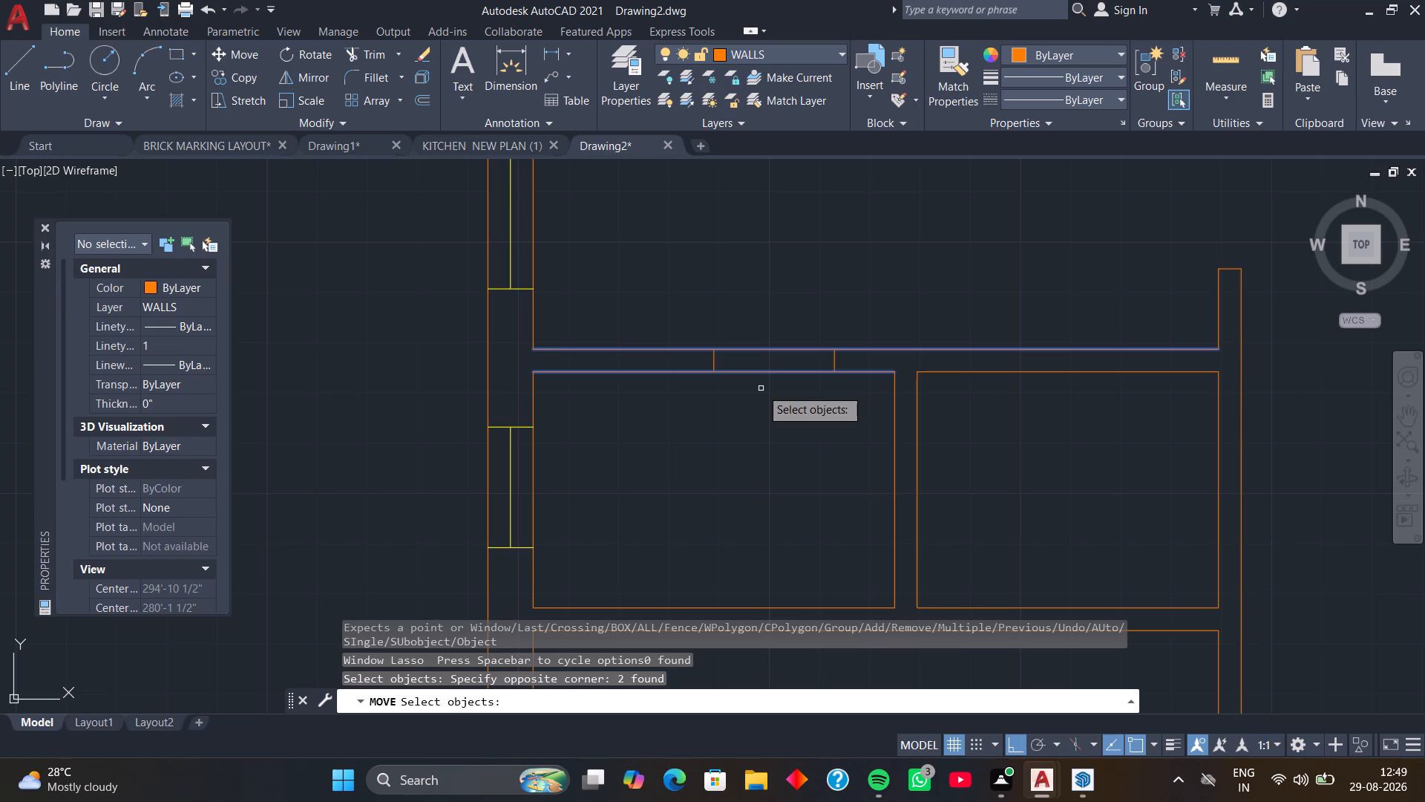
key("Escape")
Trim both wall lines between the jambs to open the doorway between the top-left room and the small windowed room.
type("TR")
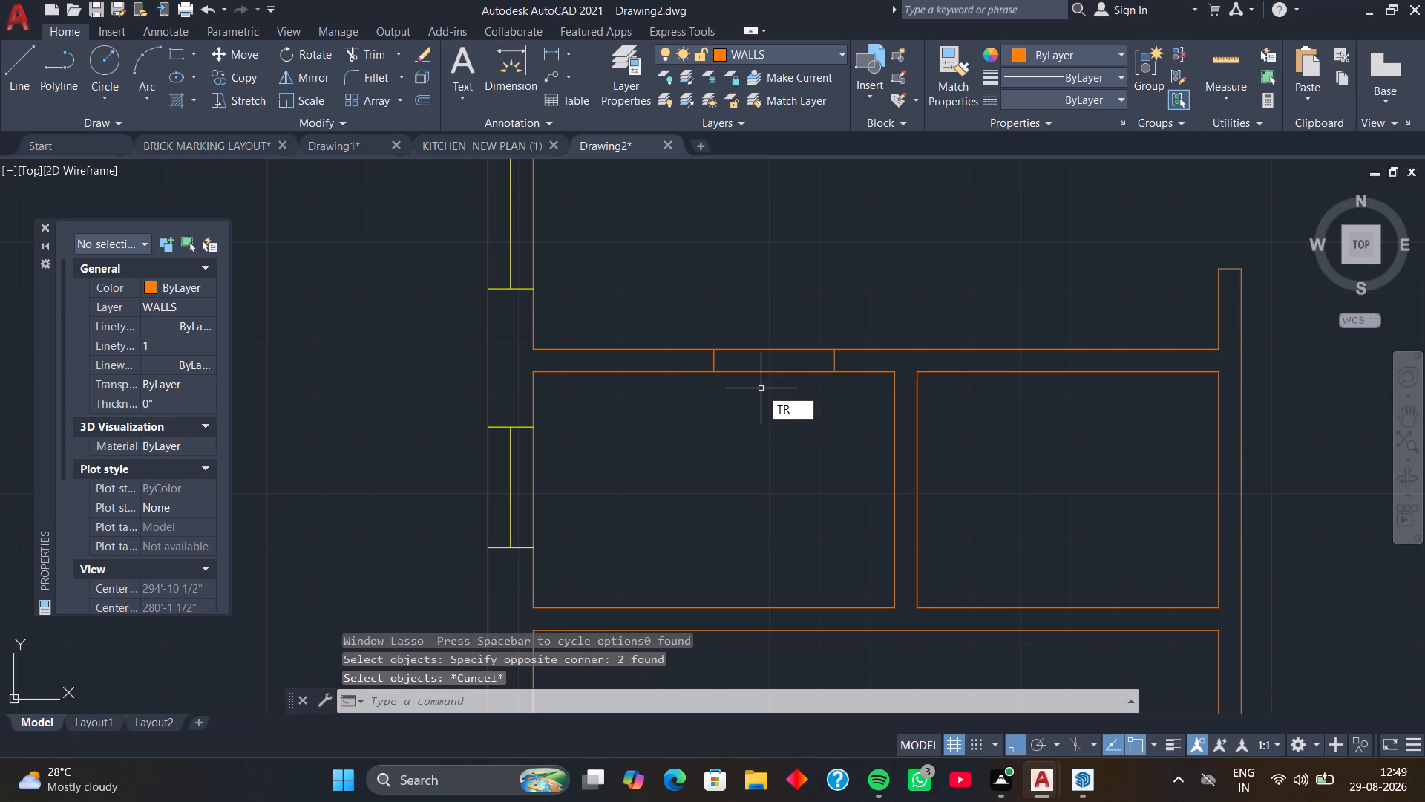
key("space")
left_click_drag(763, 338, 767, 396)
key("space")
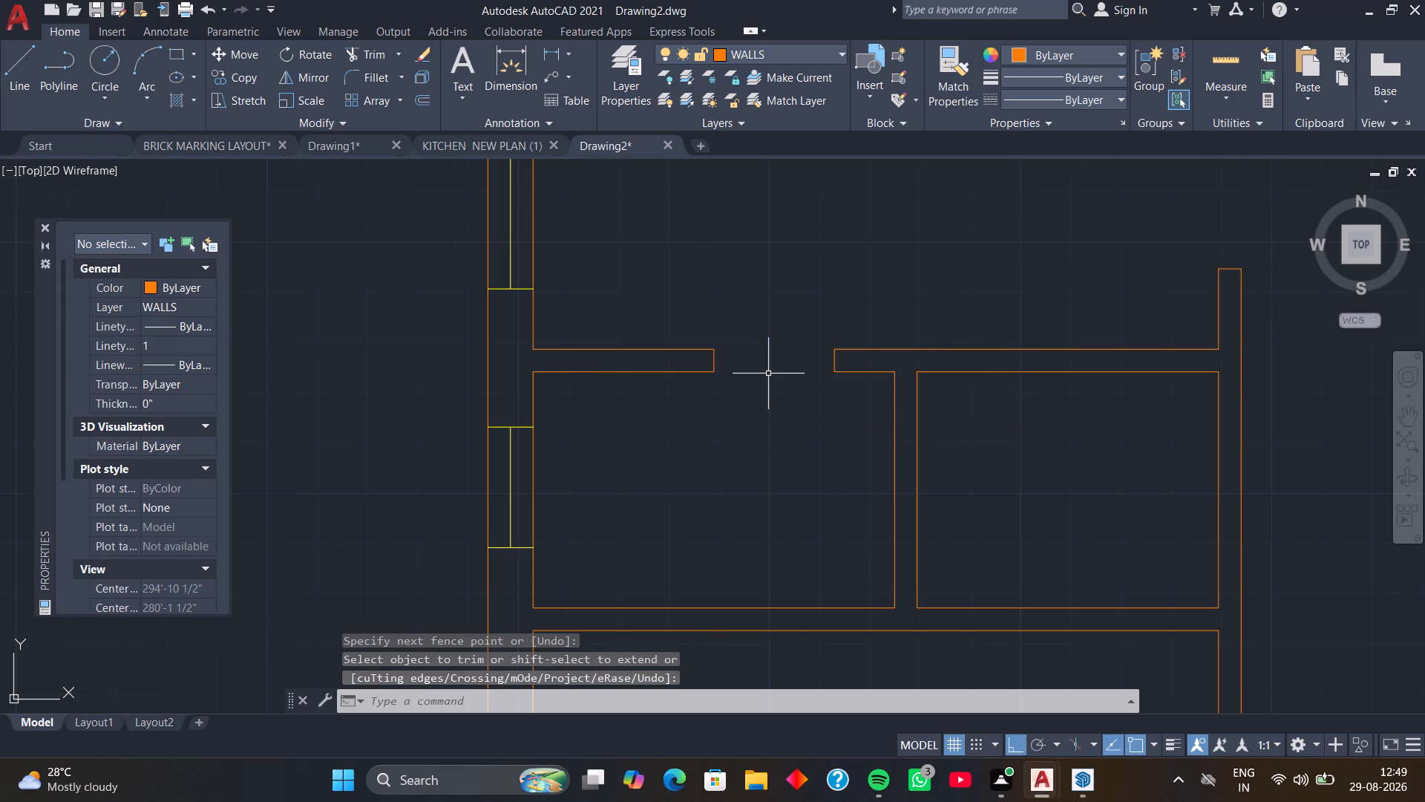
Draw a short line across the right wall of the small windowless room, level with the room's upper-right inner corner.
scroll(768, 373, "down", 2)
middle_click_drag(781, 410, 723, 310)
middle_click_drag(819, 337, 773, 353)
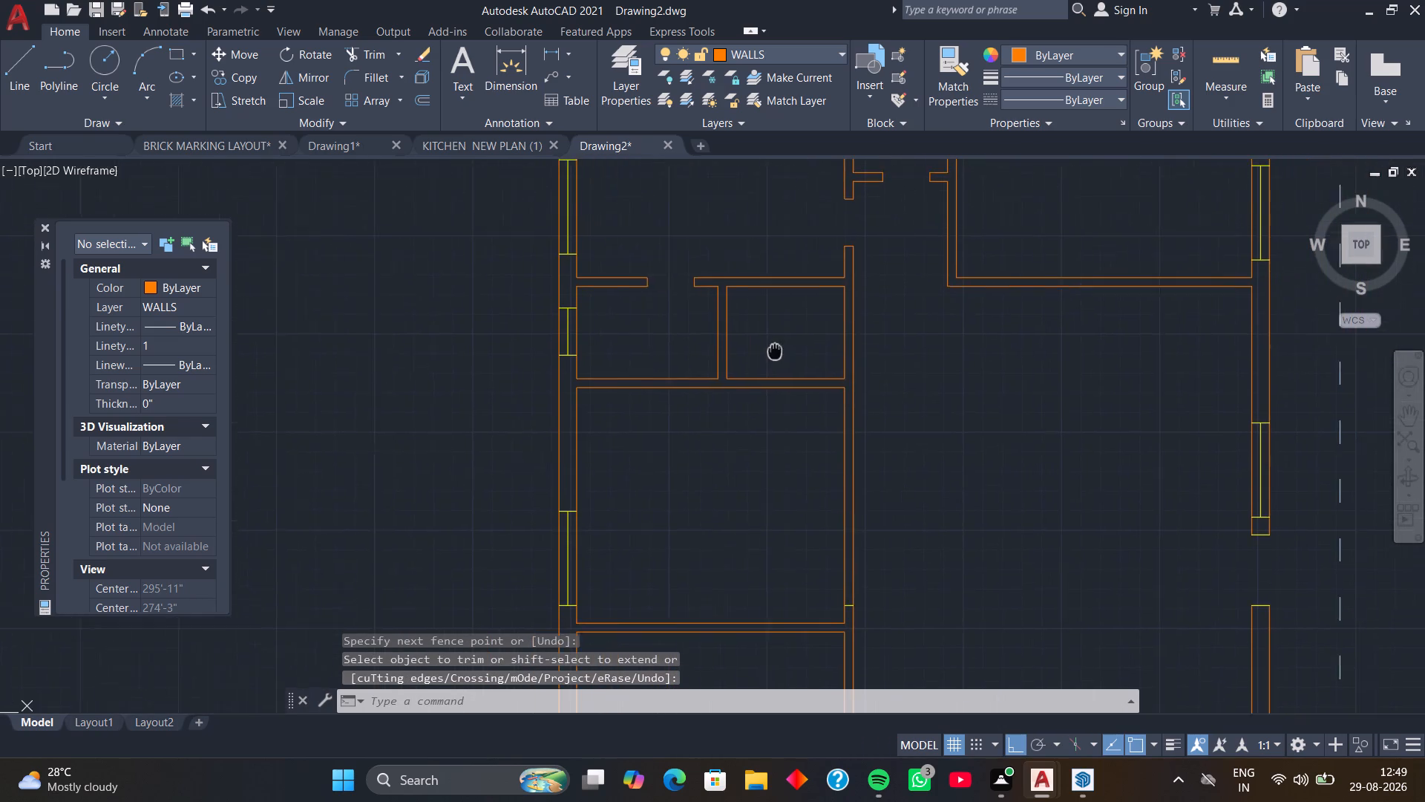
middle_click_drag(773, 353, 747, 364)
middle_click_drag(777, 349, 738, 394)
middle_click_drag(759, 371, 732, 386)
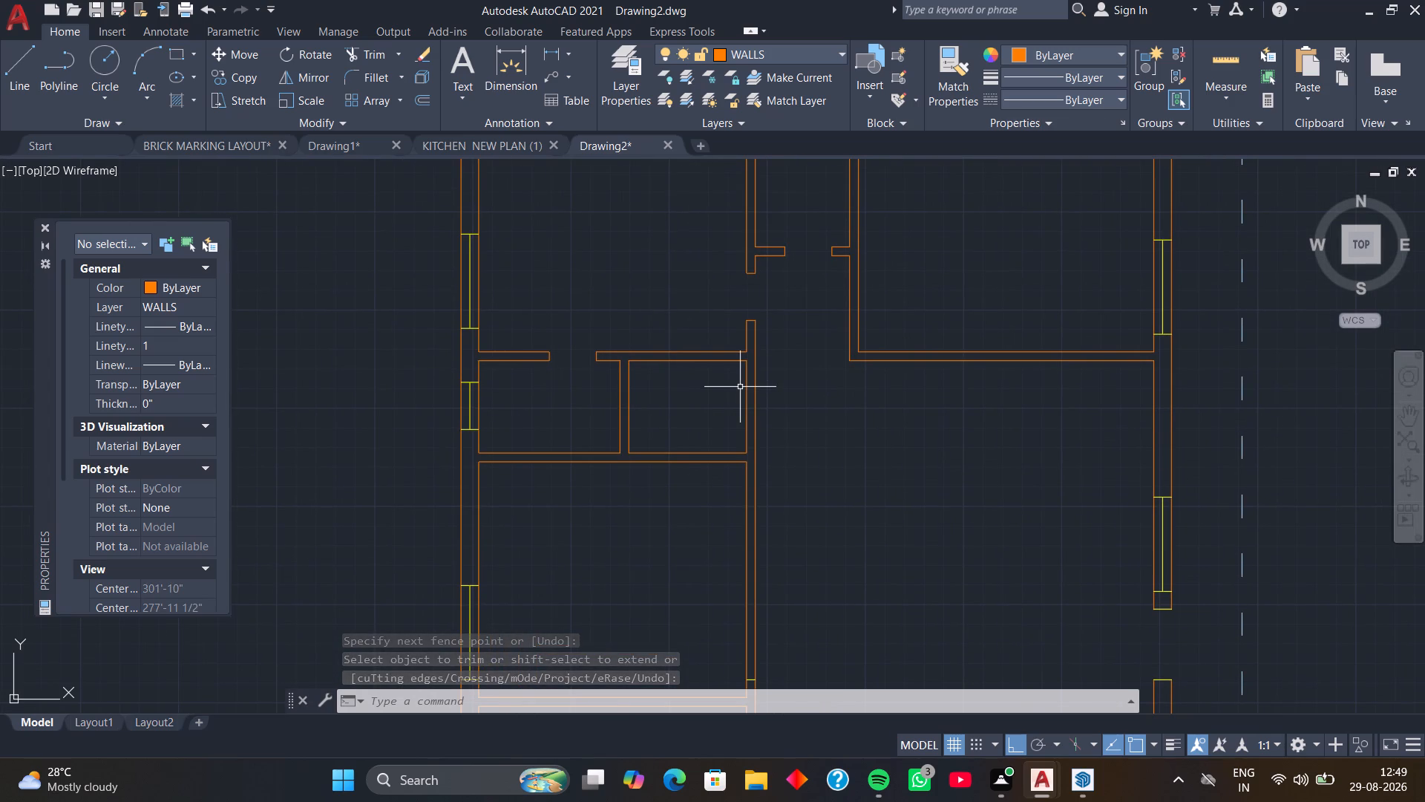
type("L")
key("space")
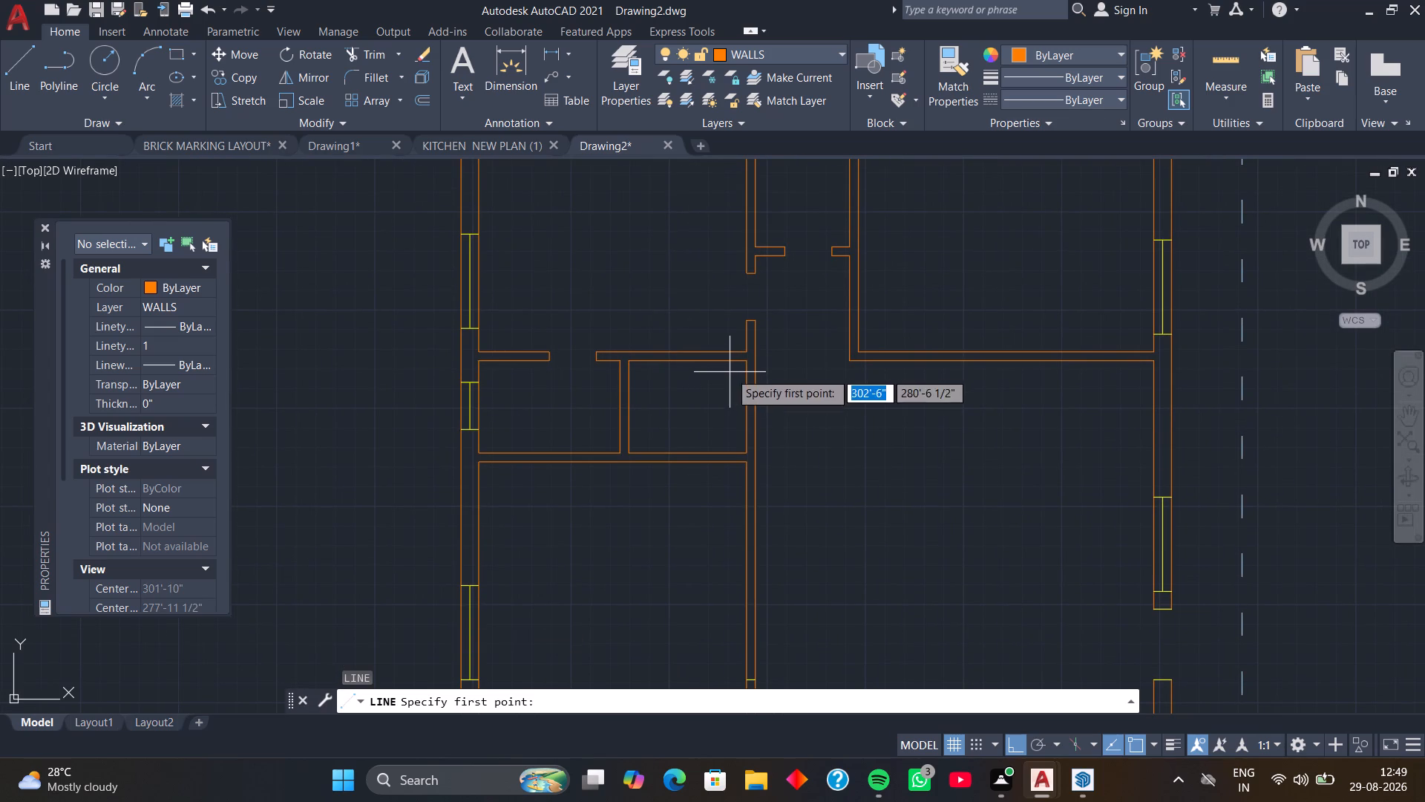
left_click(744, 360)
left_click(753, 360)
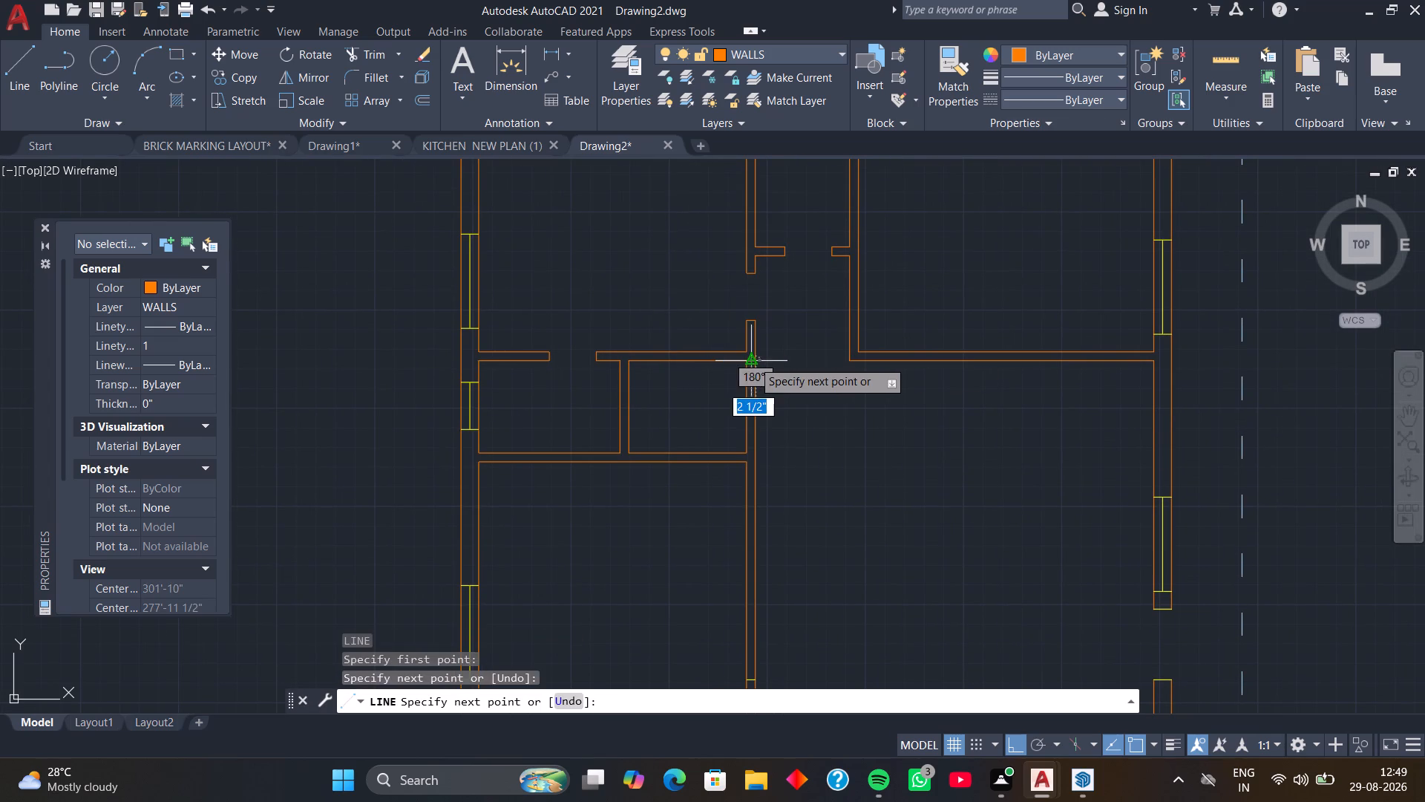
key("space")
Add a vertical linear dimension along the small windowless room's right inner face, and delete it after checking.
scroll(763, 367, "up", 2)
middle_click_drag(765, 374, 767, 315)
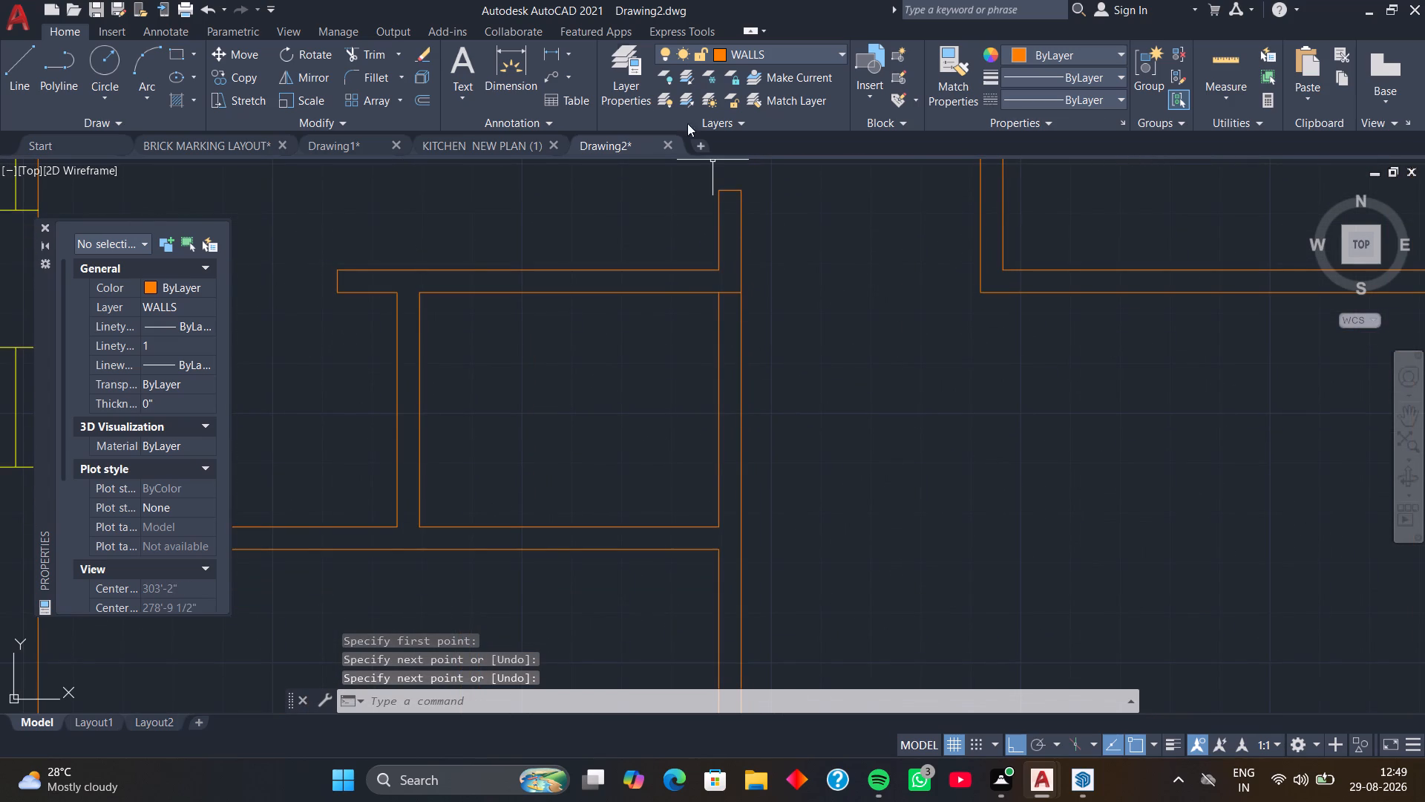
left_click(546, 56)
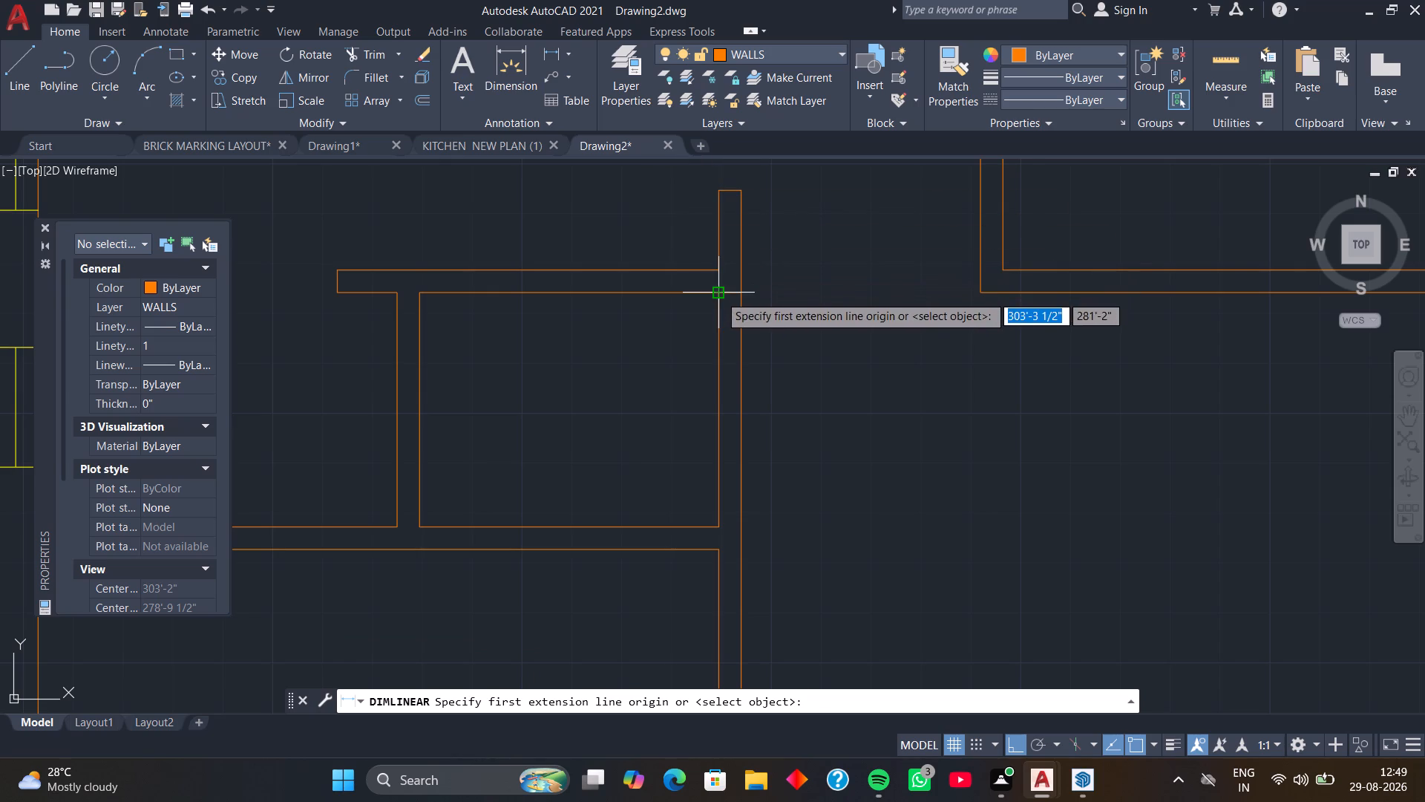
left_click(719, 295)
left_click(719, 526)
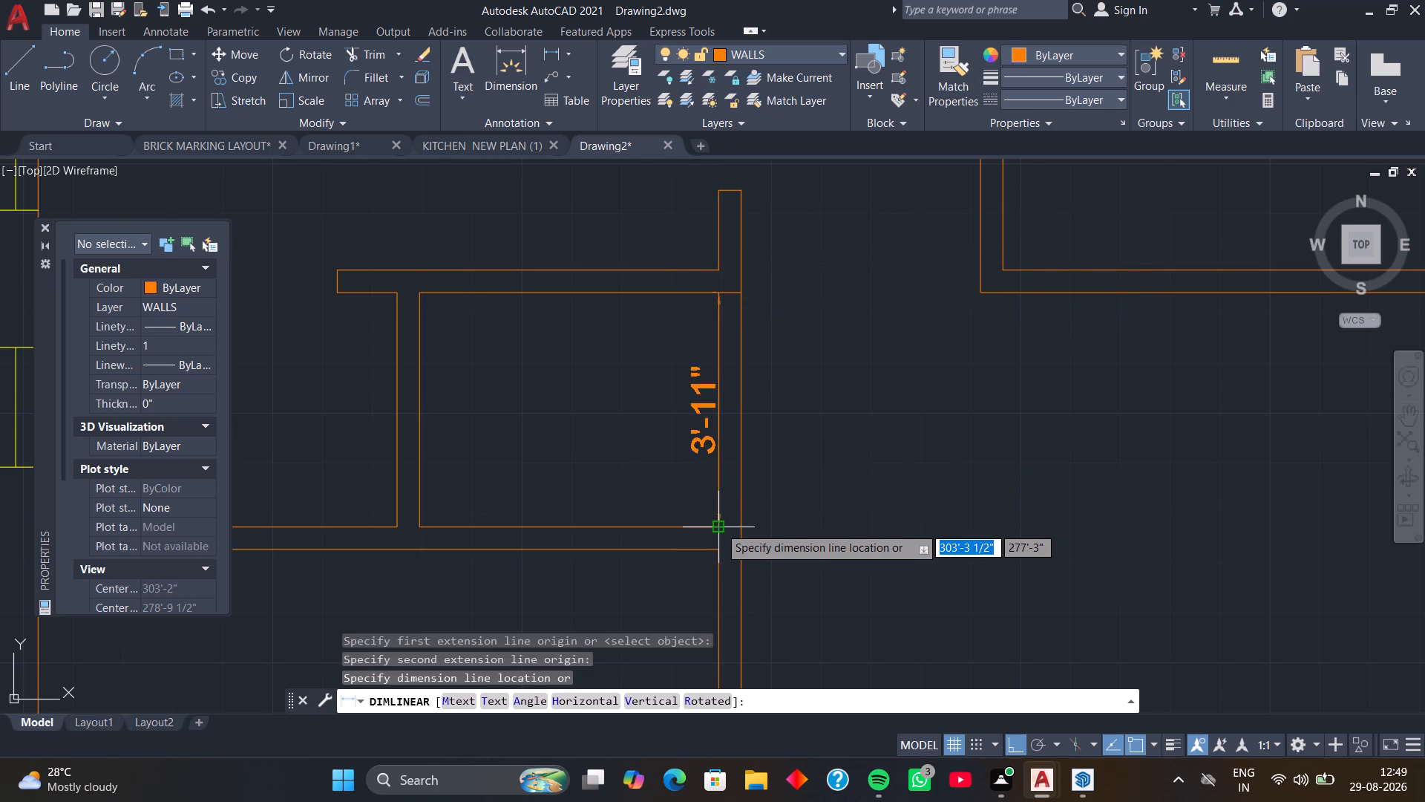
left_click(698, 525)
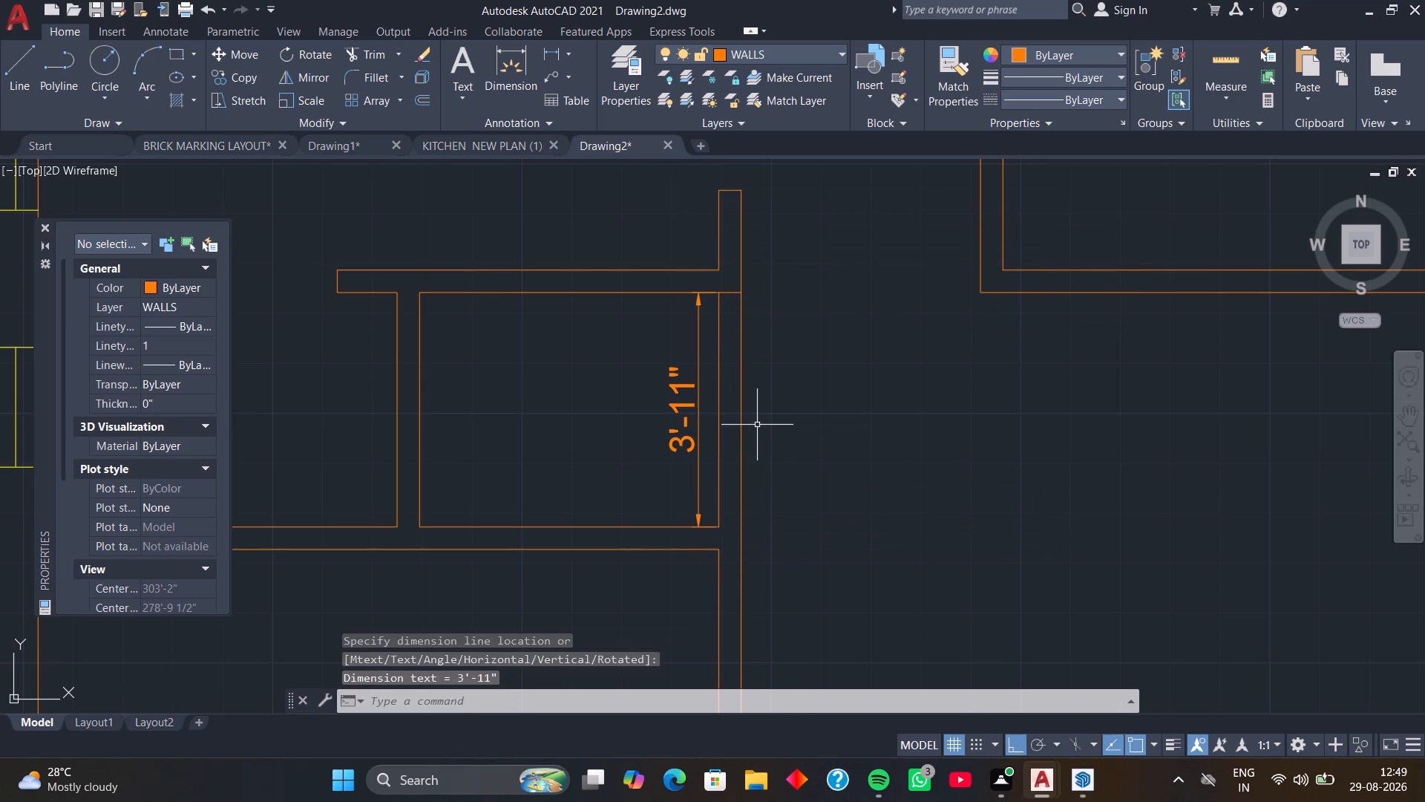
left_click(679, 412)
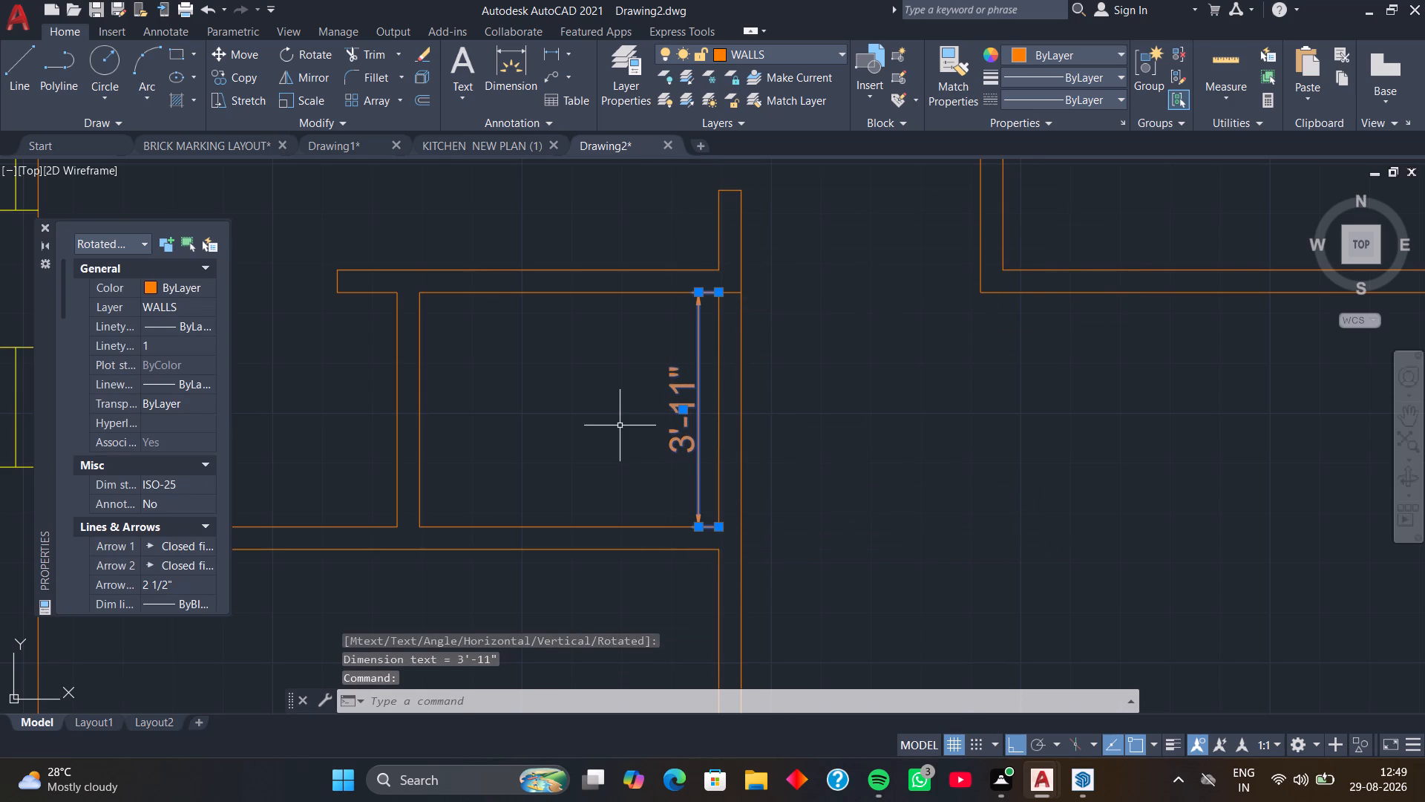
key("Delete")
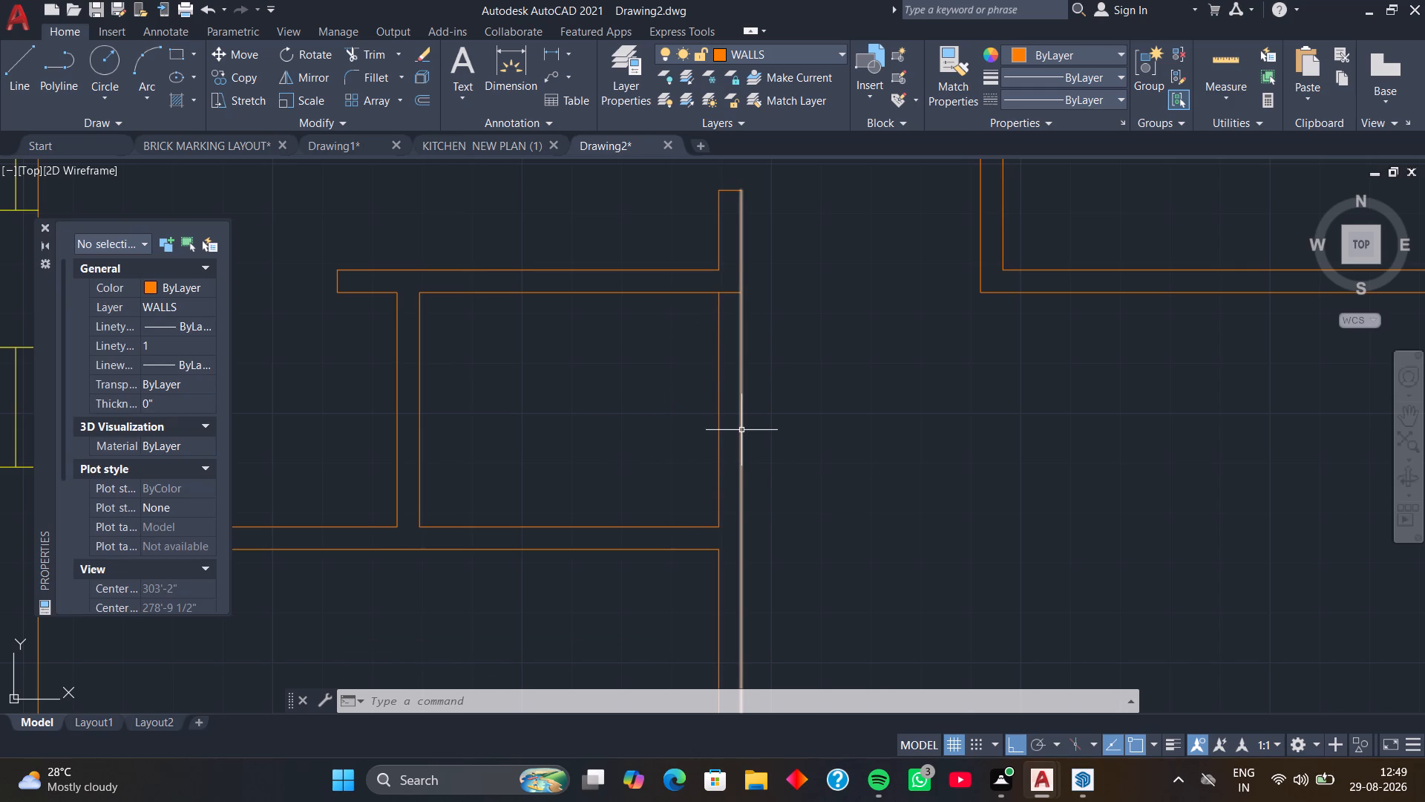
Move the short line 1' down along the small windowless room's right wall.
left_click(726, 291)
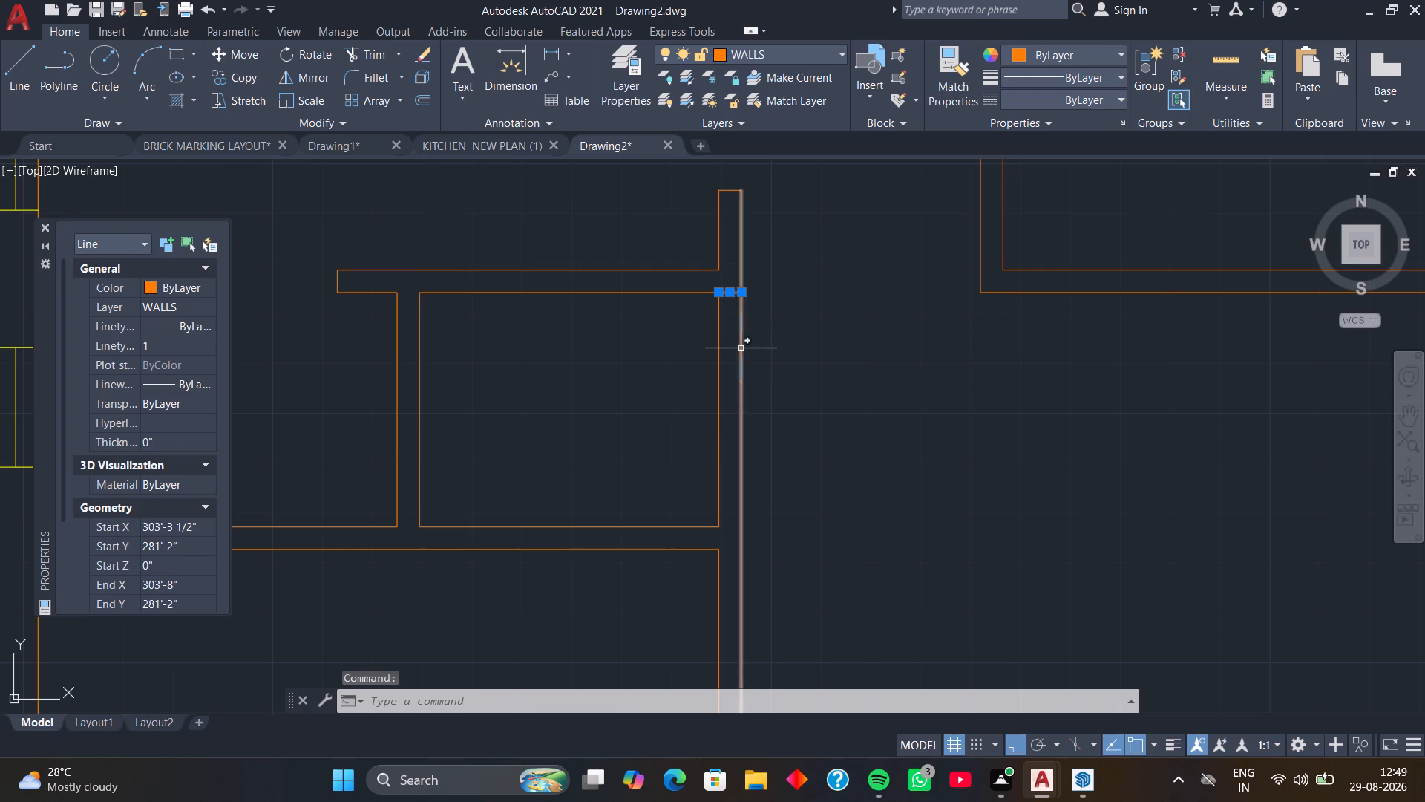
type("M")
key("space")
left_click(738, 293)
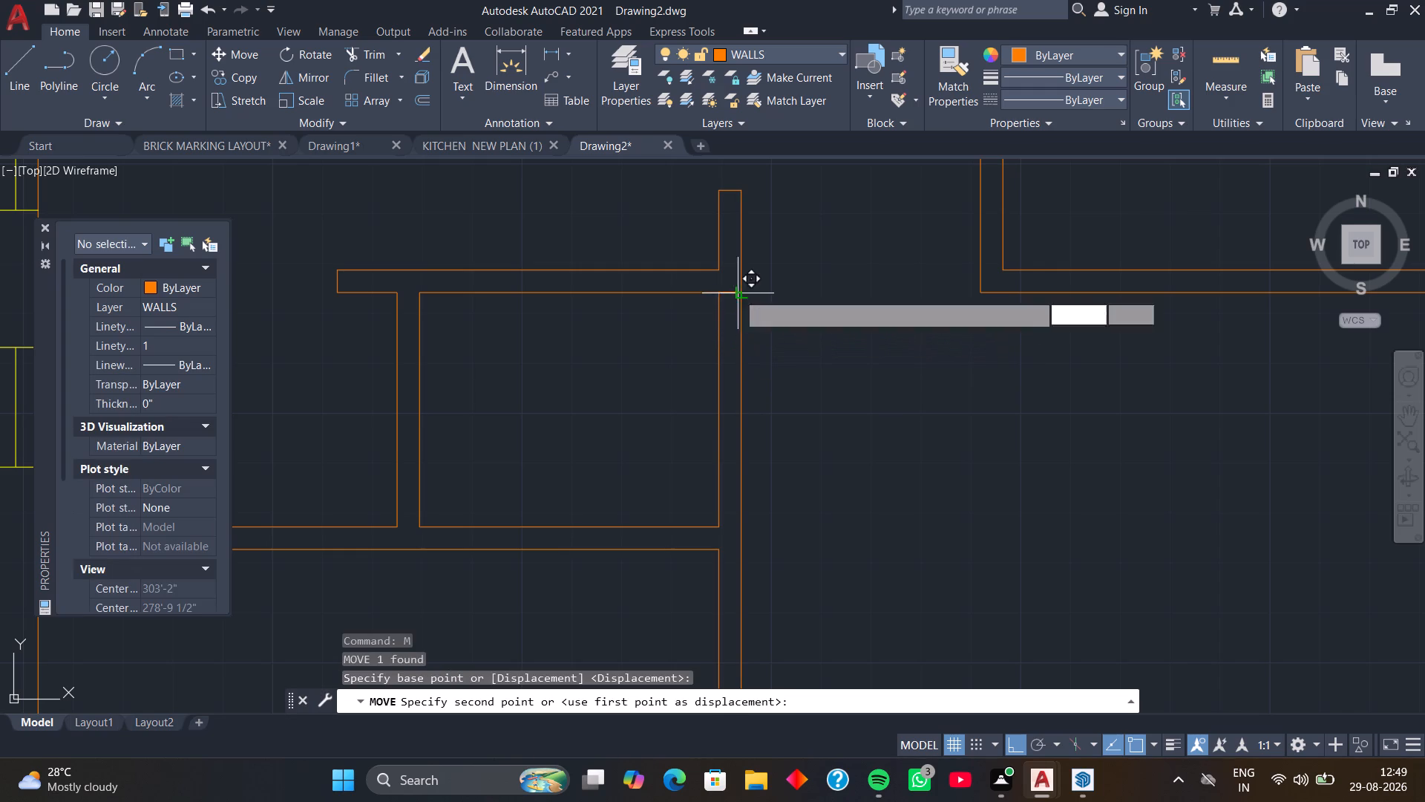
type("1'")
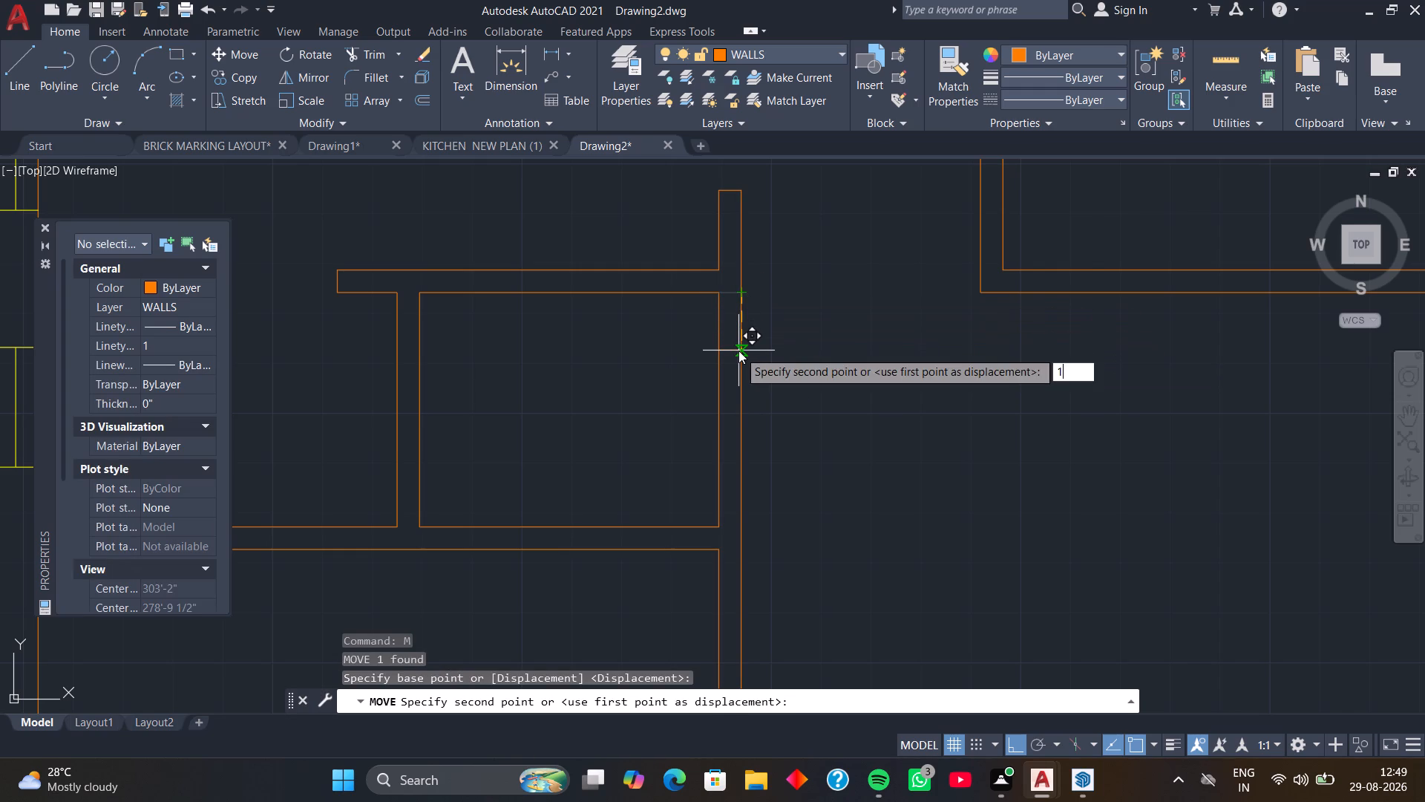
key("Return")
Copy the short jamb line 2' down along the small windowless room's right wall.
left_click(730, 353)
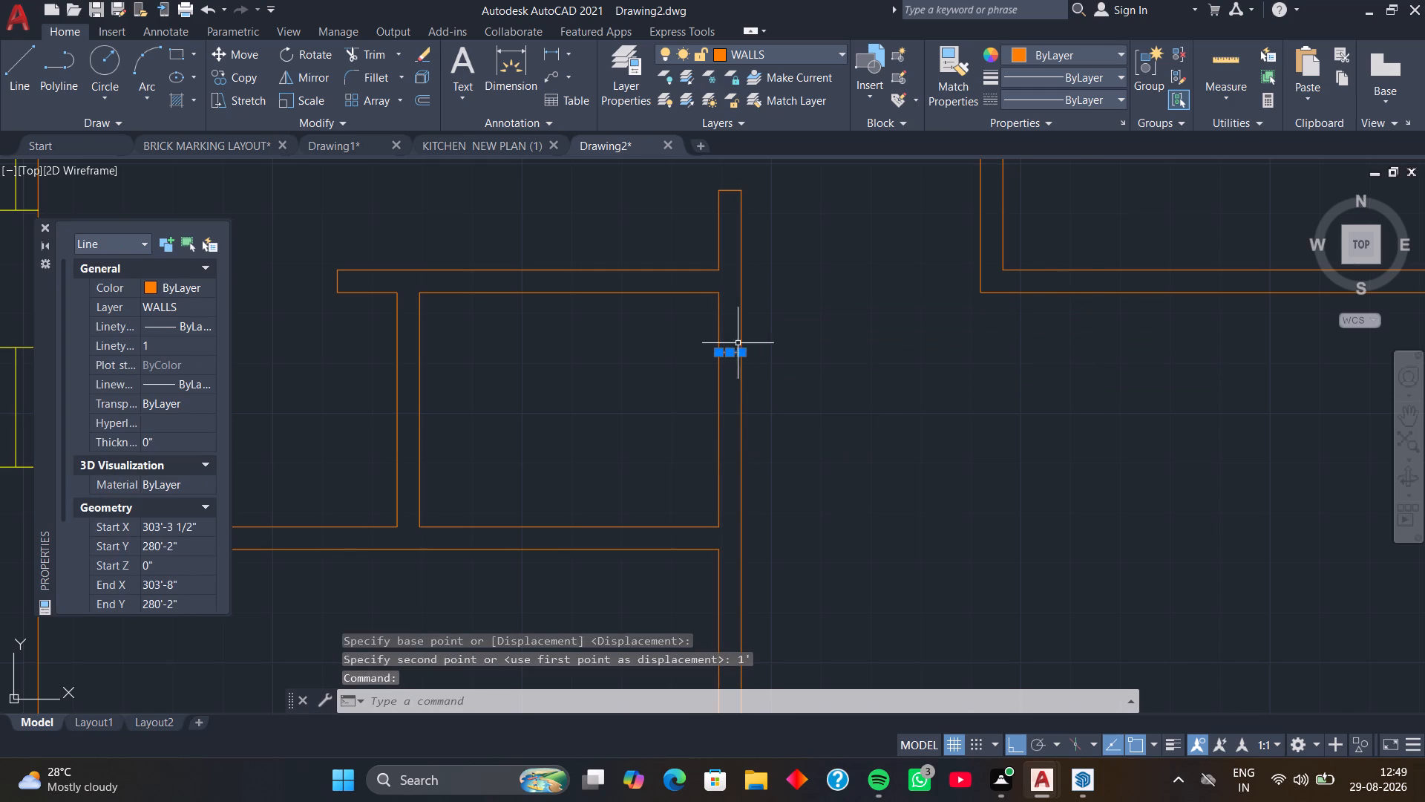
type("CO")
key("space")
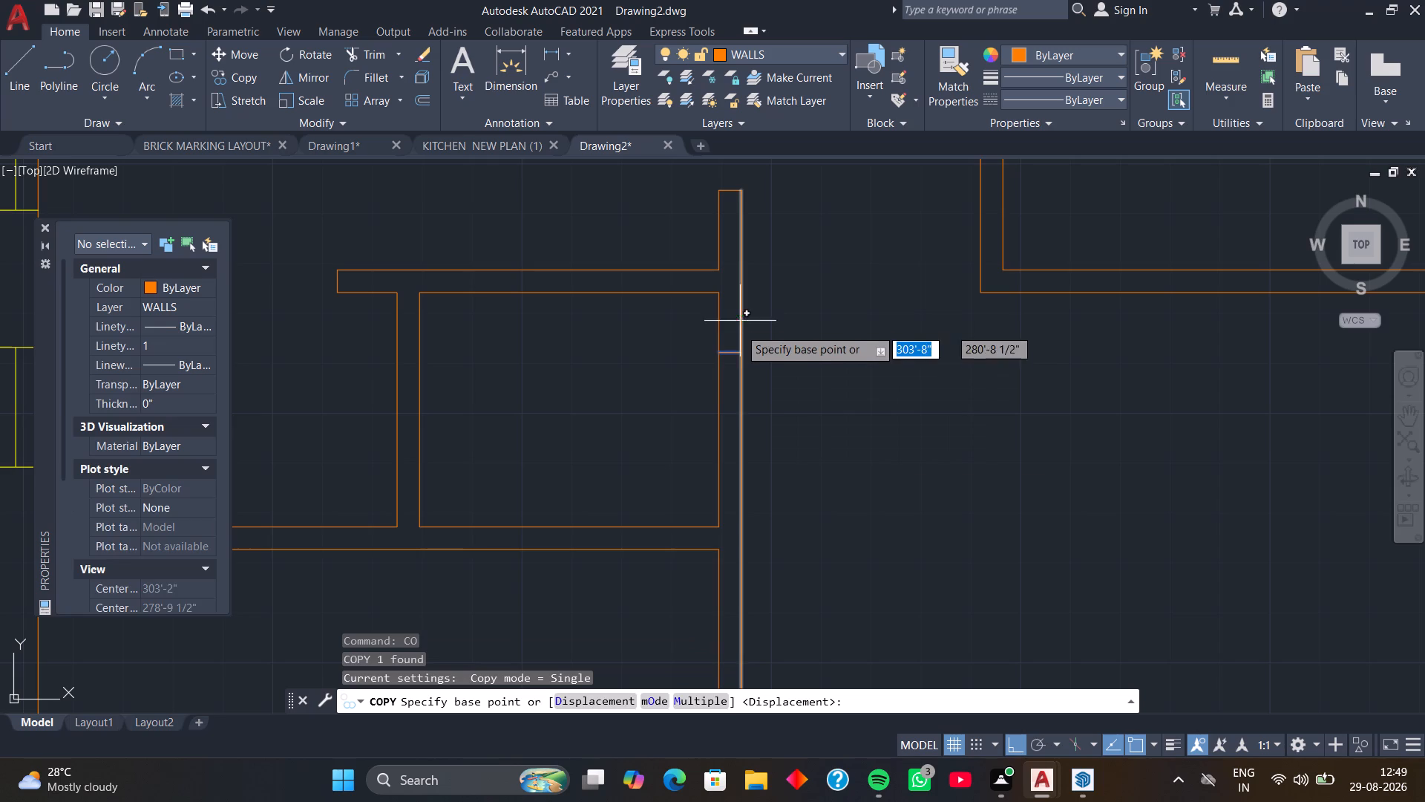
left_click(741, 348)
type("2'")
key("Return")
key("space")
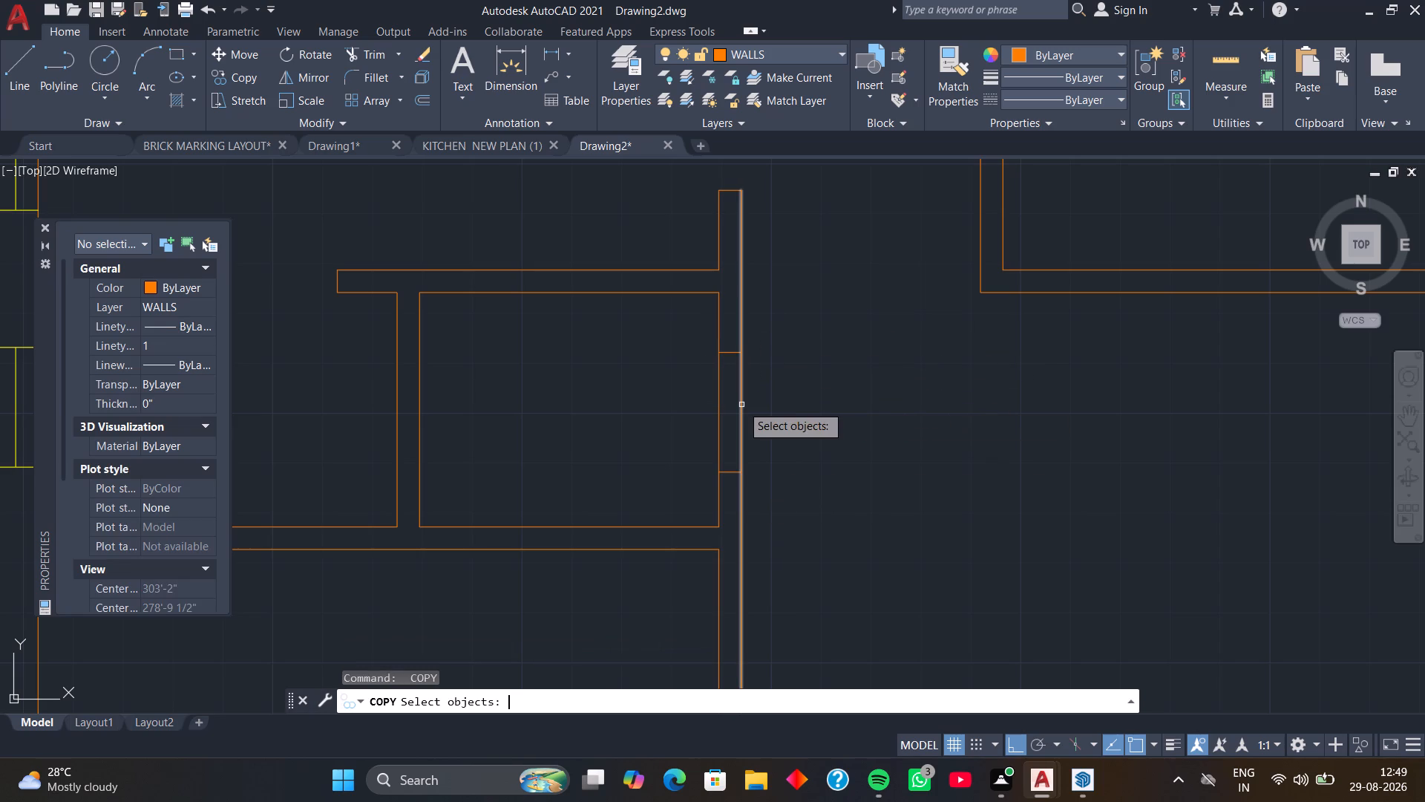
key("space")
Trim both wall lines between the two jambs to open the doorway in the small windowless room's right wall.
type("TR")
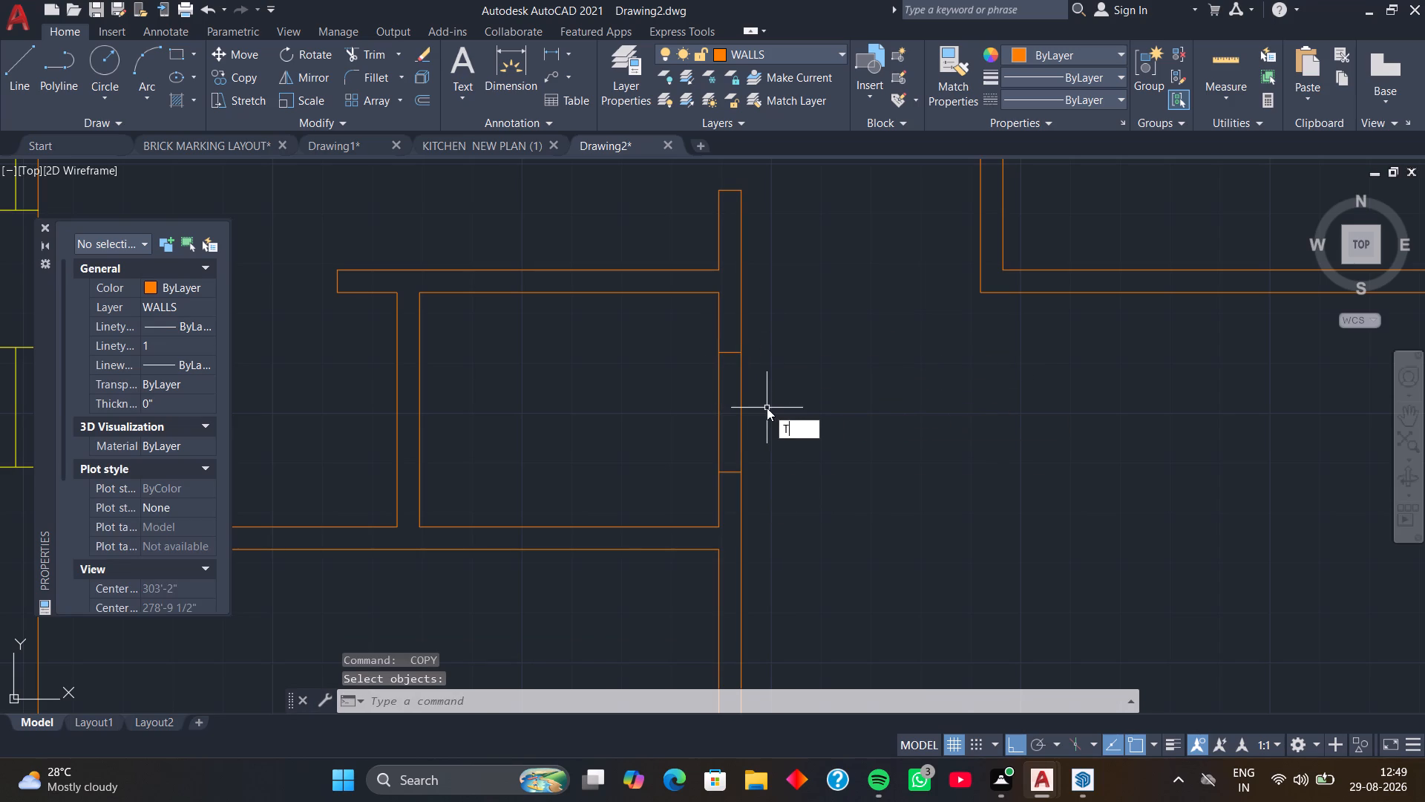
key("space")
left_click_drag(767, 407, 692, 417)
key("space")
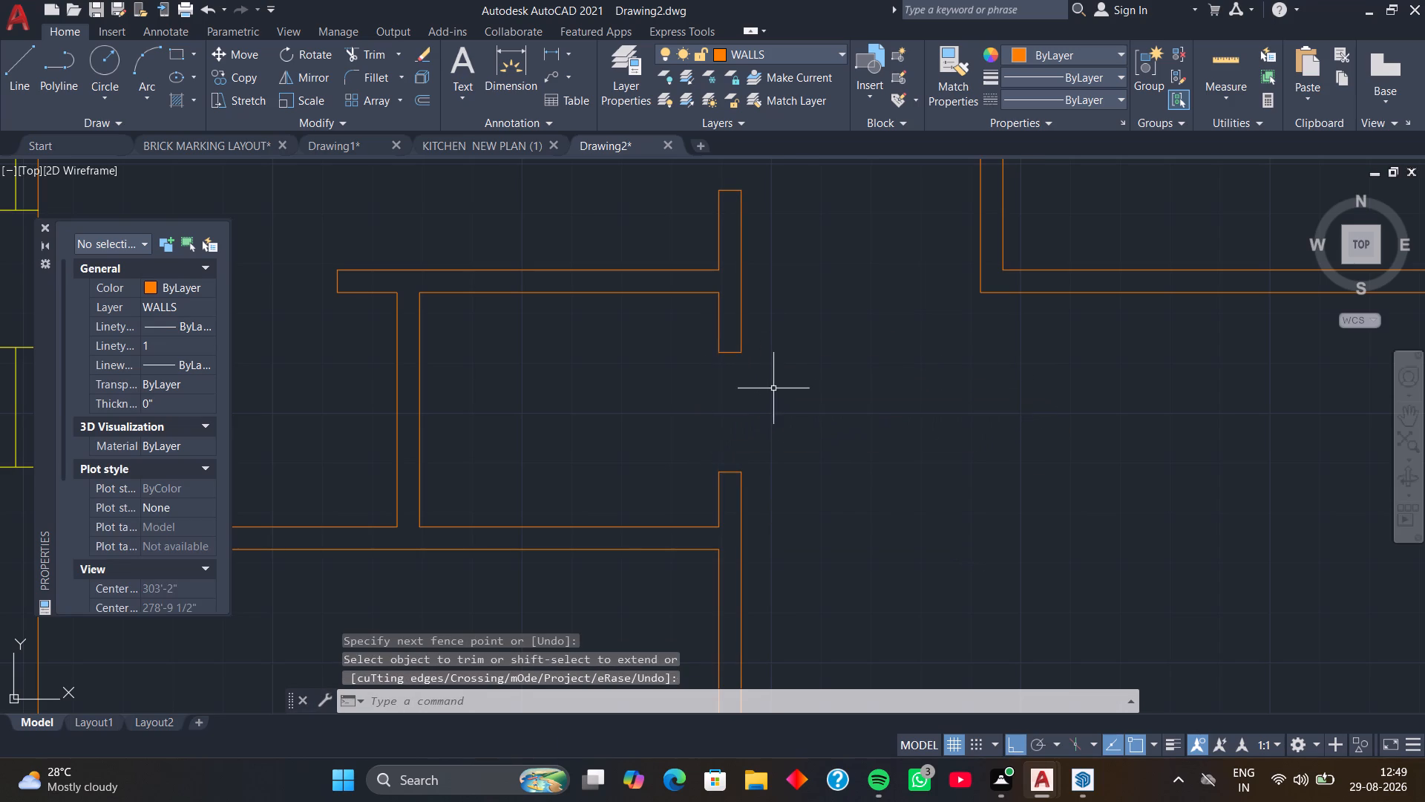
Draw a short WALLS line across the right wall of the room below, over the yellow line near its lower-right corner.
scroll(779, 384, "down", 2)
middle_click_drag(795, 412, 771, 254)
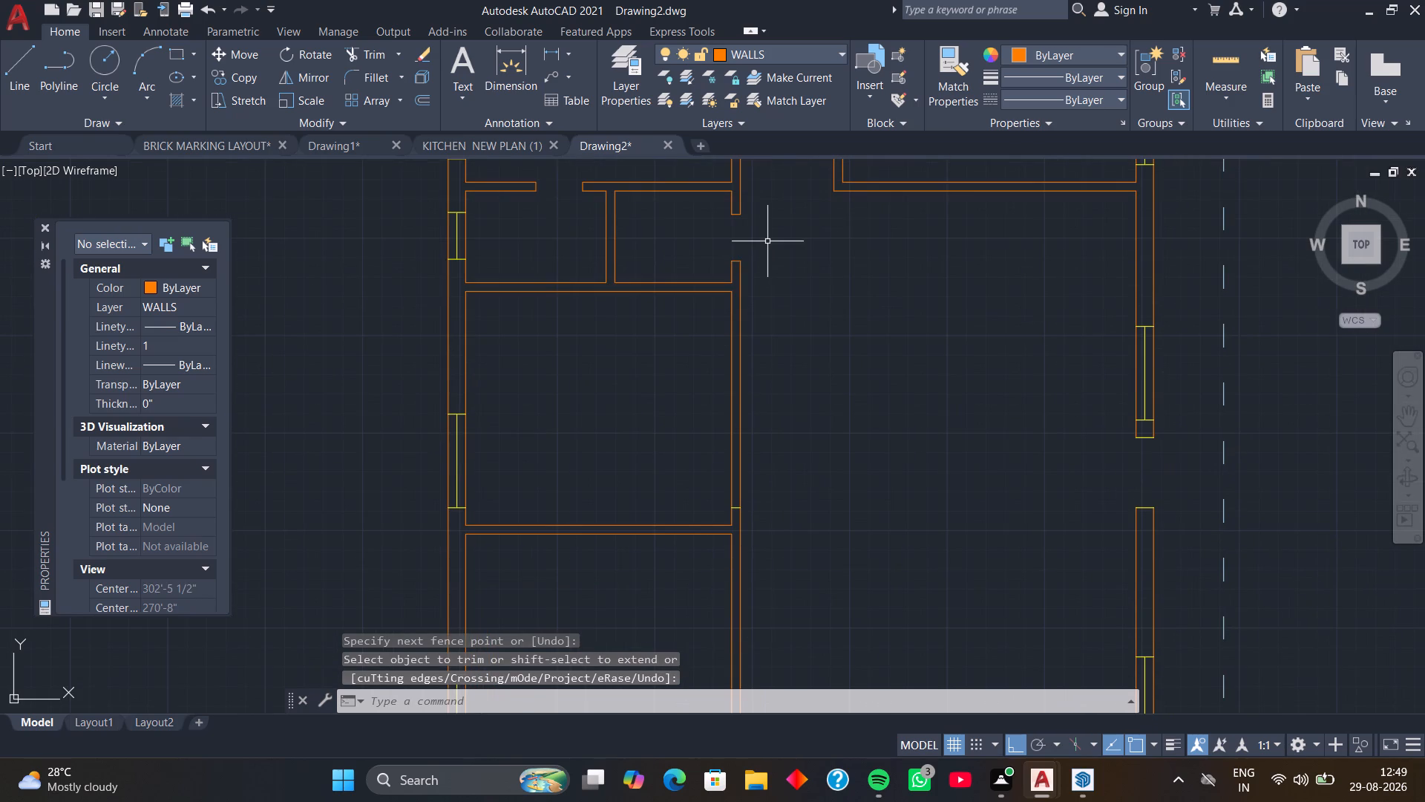
middle_click_drag(794, 407, 781, 290)
middle_click_drag(782, 379, 813, 373)
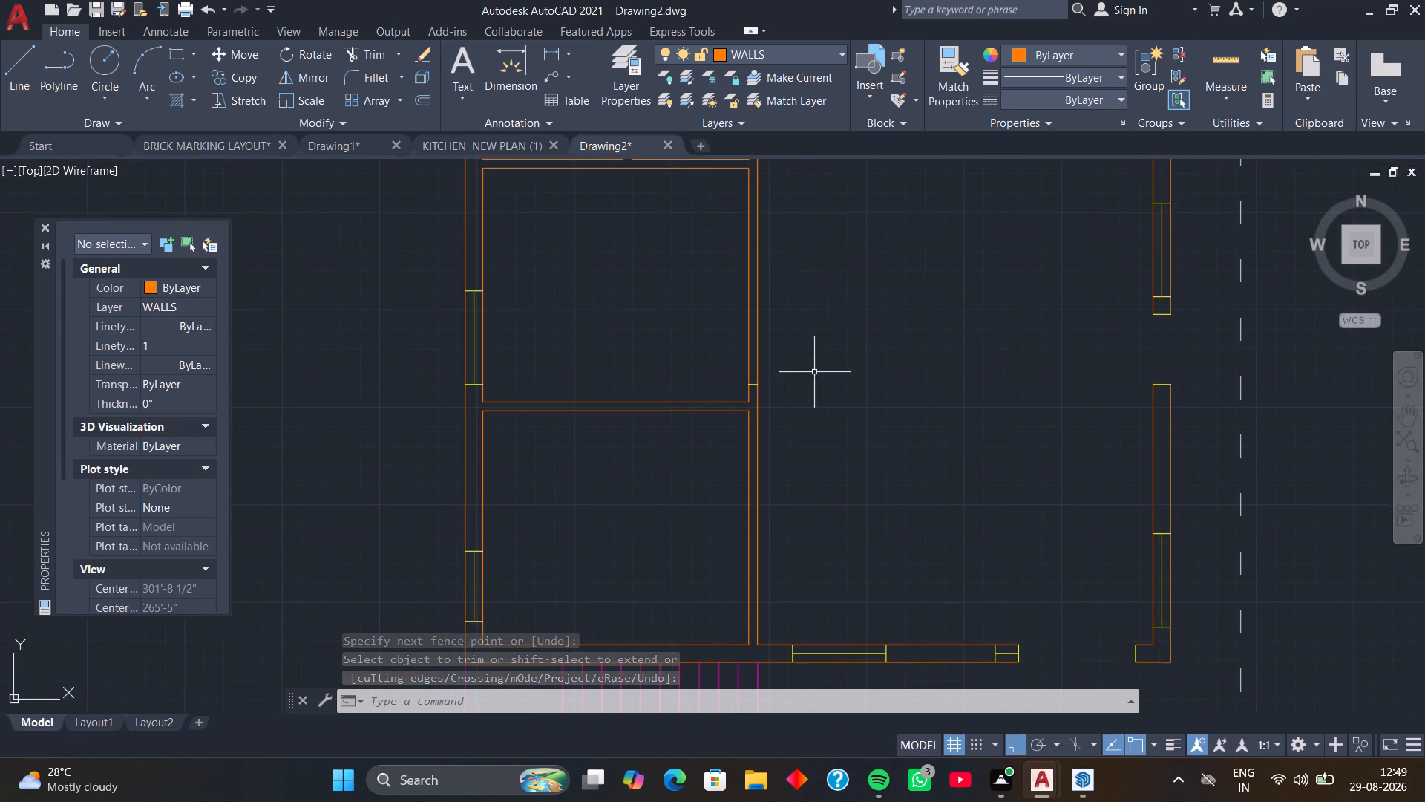
scroll(790, 397, "up", 3)
middle_click_drag(742, 371, 808, 375)
type("L")
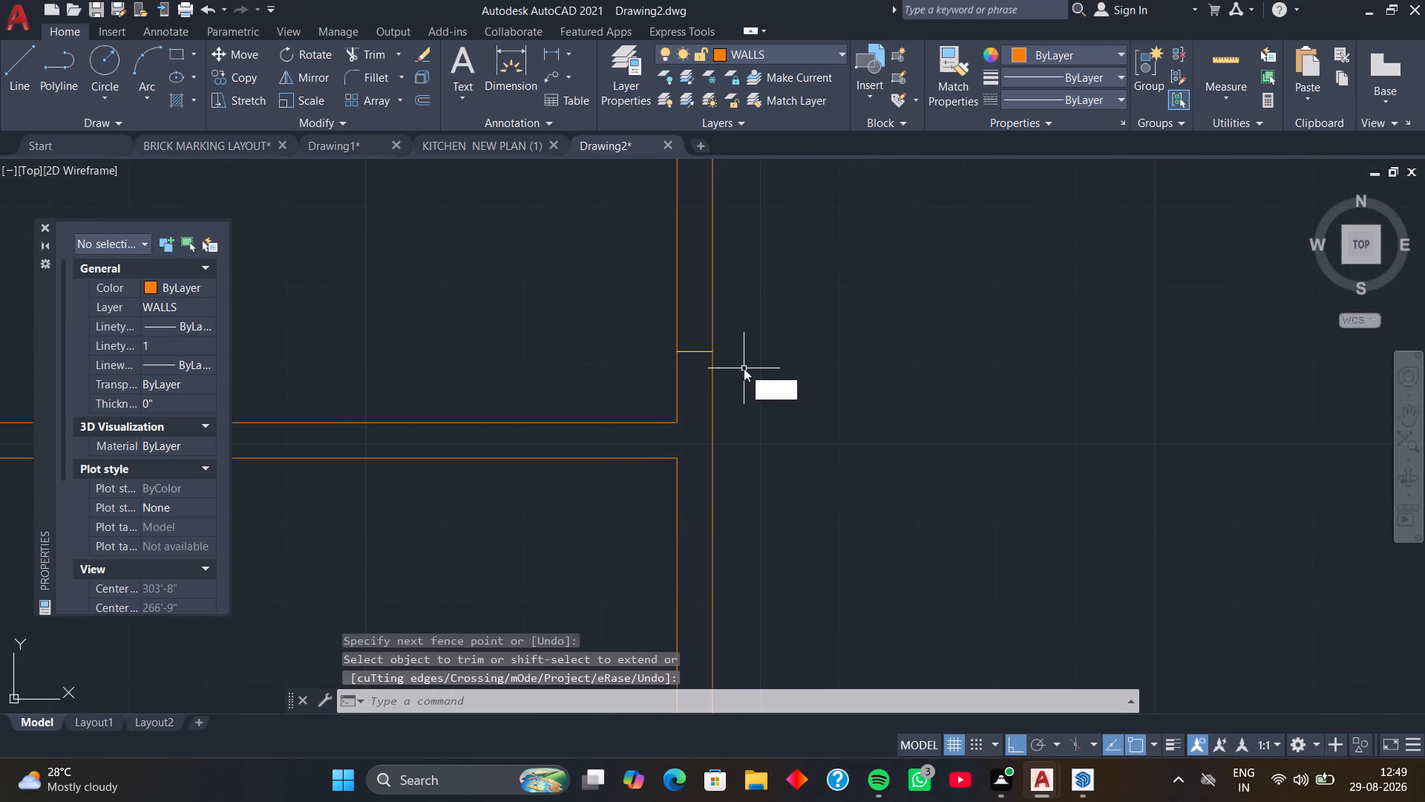
key("space")
left_click(715, 356)
left_click(676, 356)
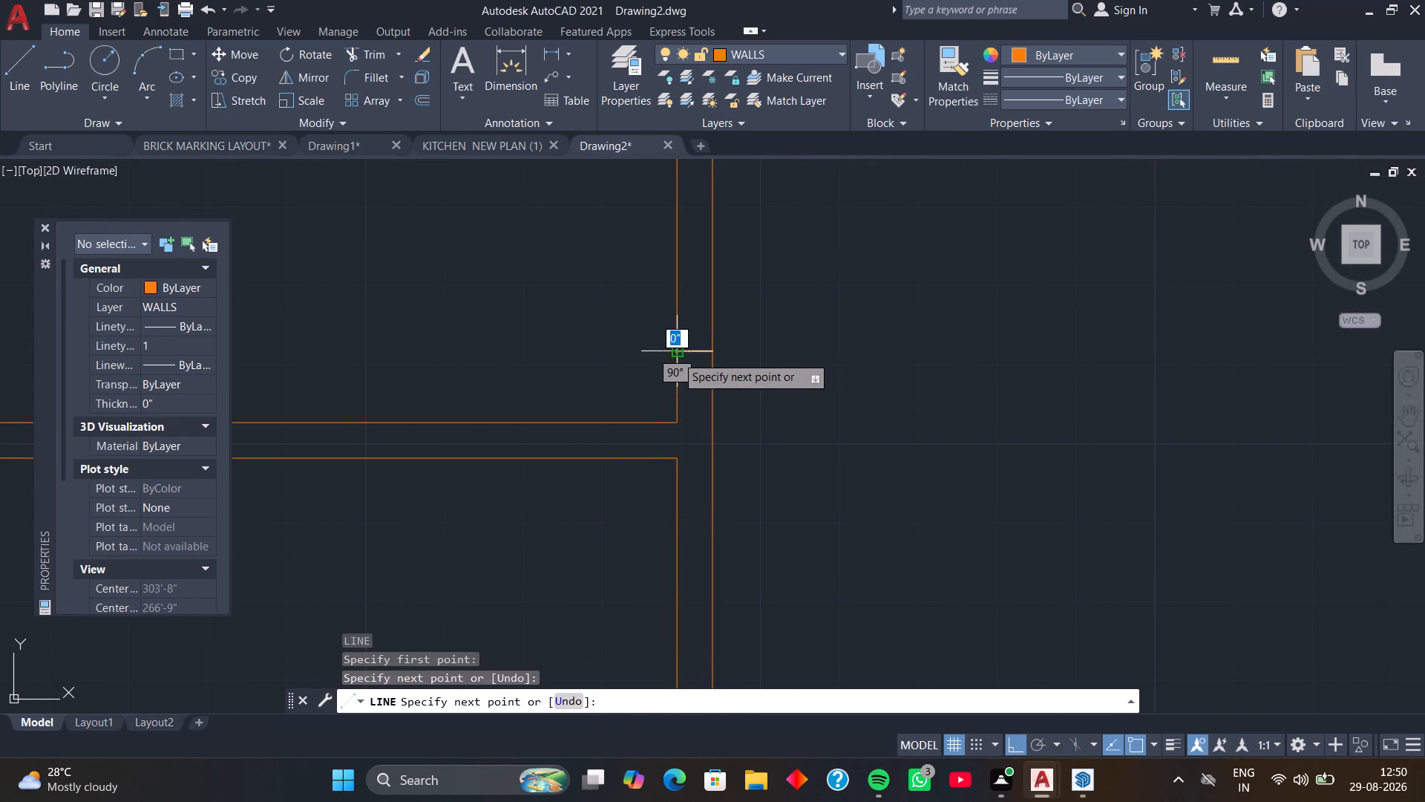
key("space")
Copy the new short jamb line 3' up along the same wall.
left_click(700, 351)
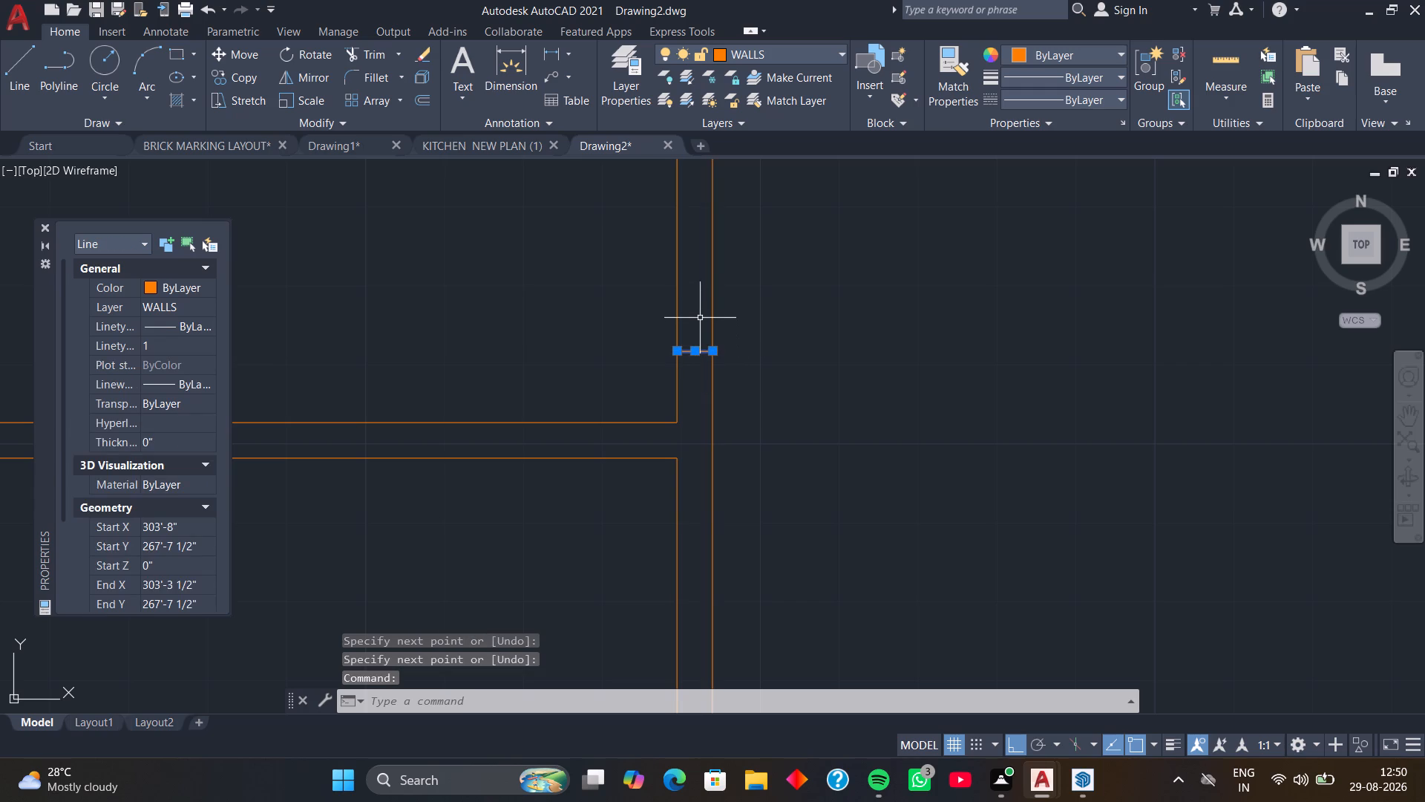
type("CO")
key("space")
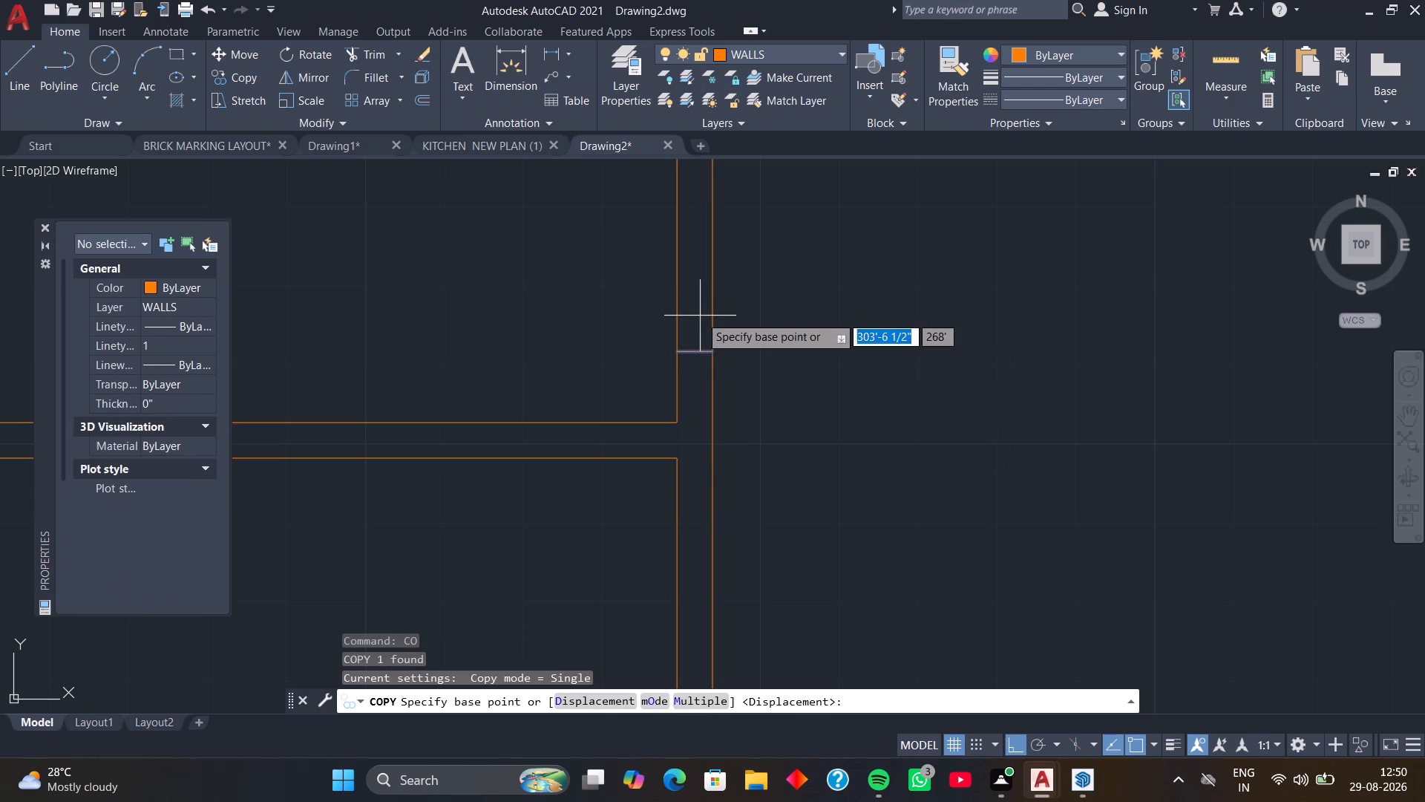
left_click(711, 348)
scroll(706, 261, "down", 2)
middle_click_drag(706, 261, 708, 400)
middle_click_drag(718, 302, 720, 307)
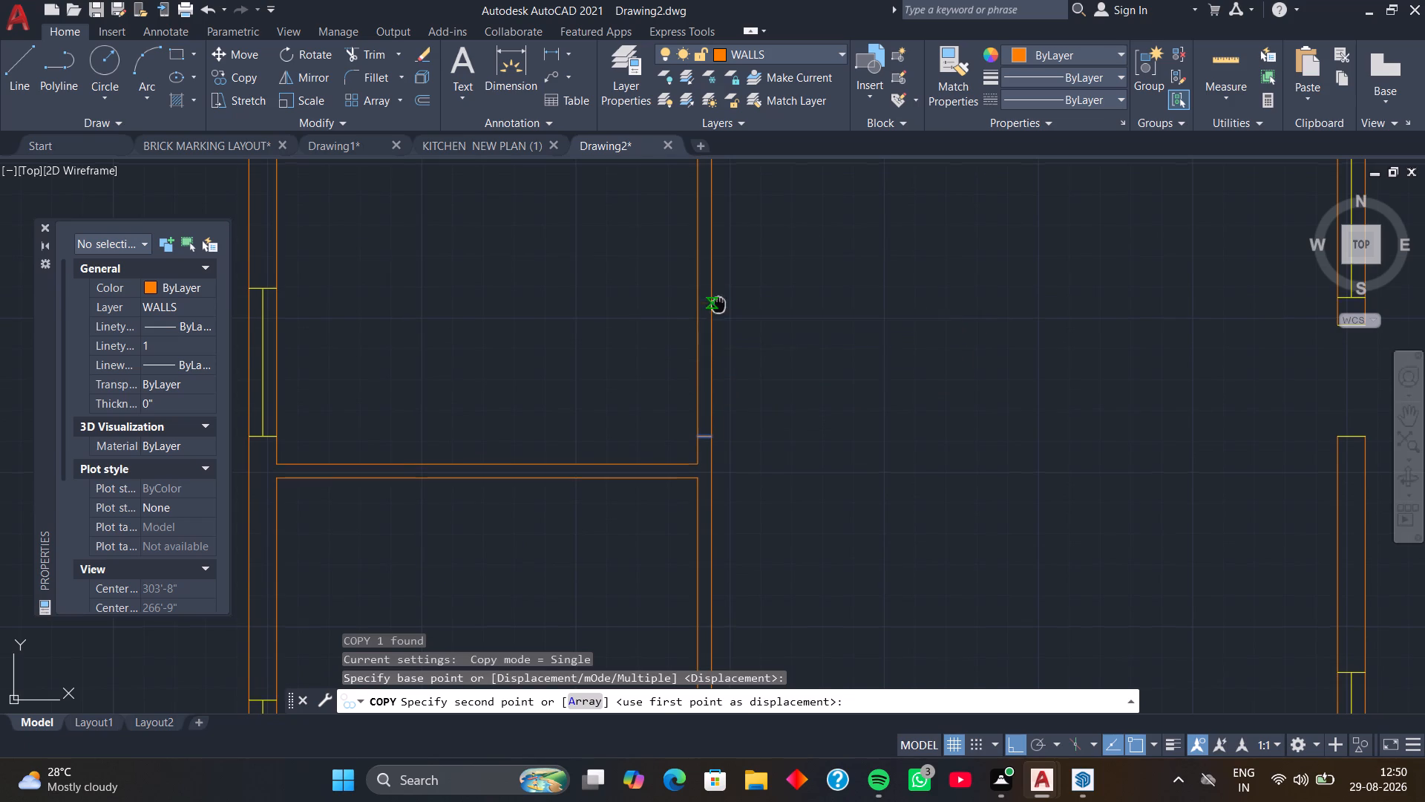
middle_click_drag(720, 307, 724, 340)
scroll(726, 323, "down", 2)
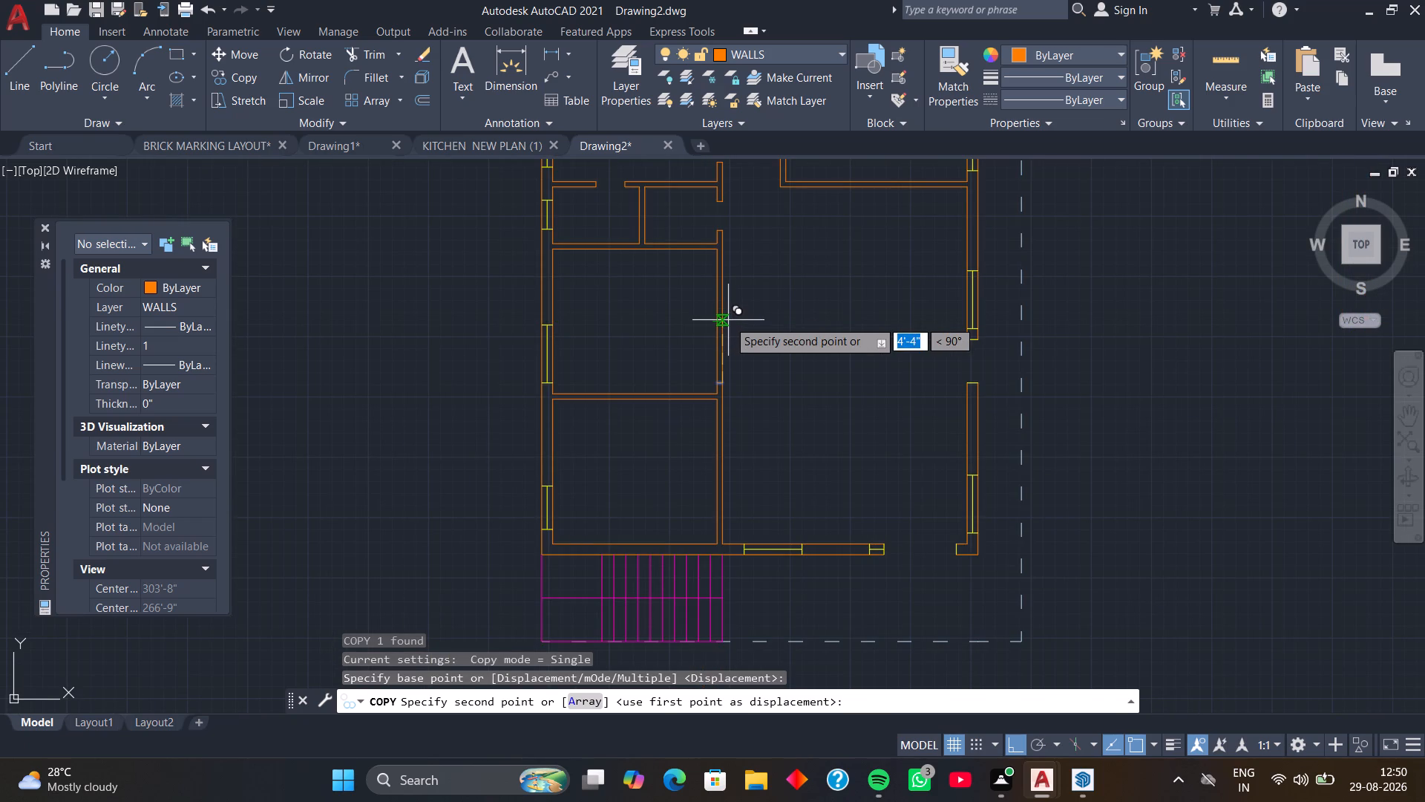
type("3'")
key("Return")
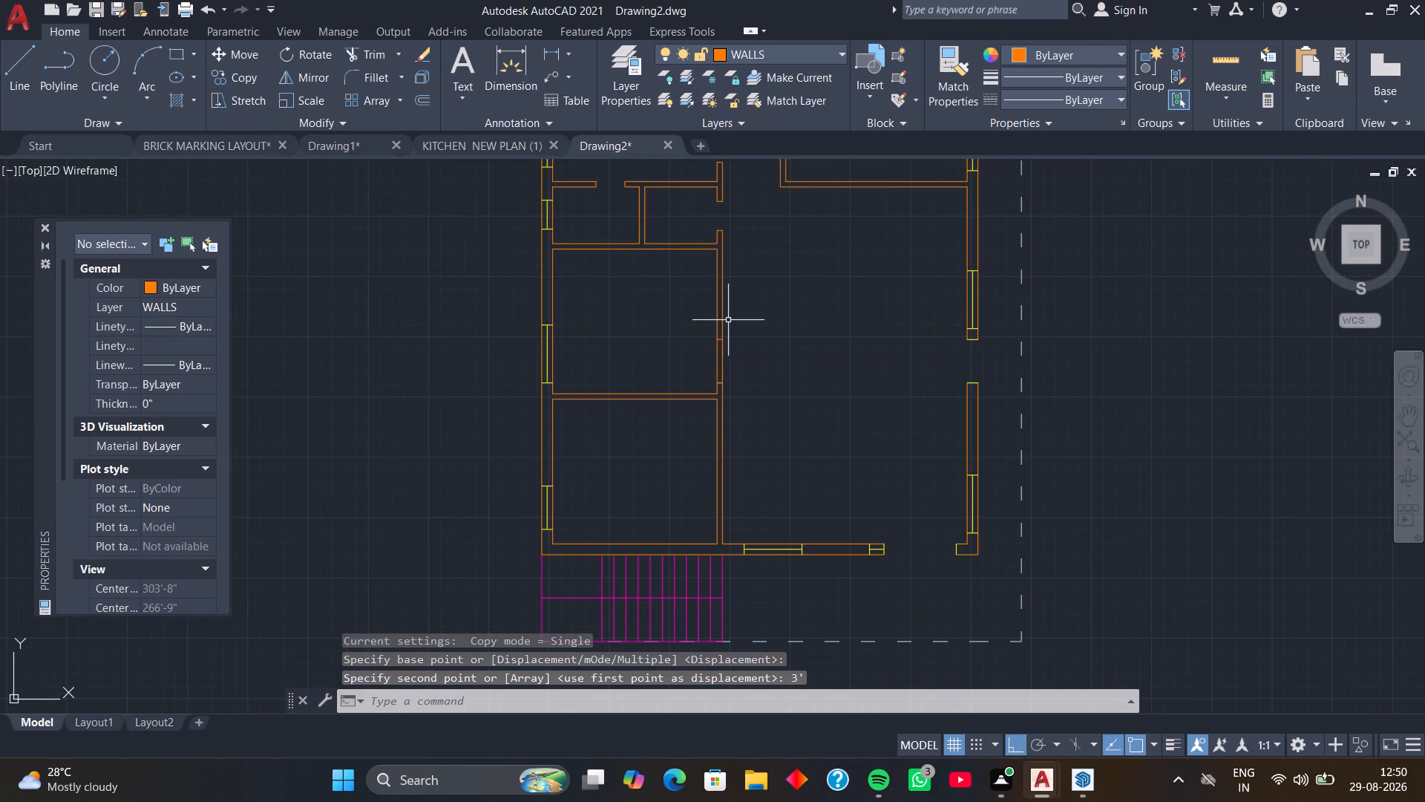
Trim both wall lines between the jambs to open the doorway in the right wall of the room above the bottom-left room.
middle_click_drag(748, 387, 779, 379)
scroll(747, 355, "up", 3)
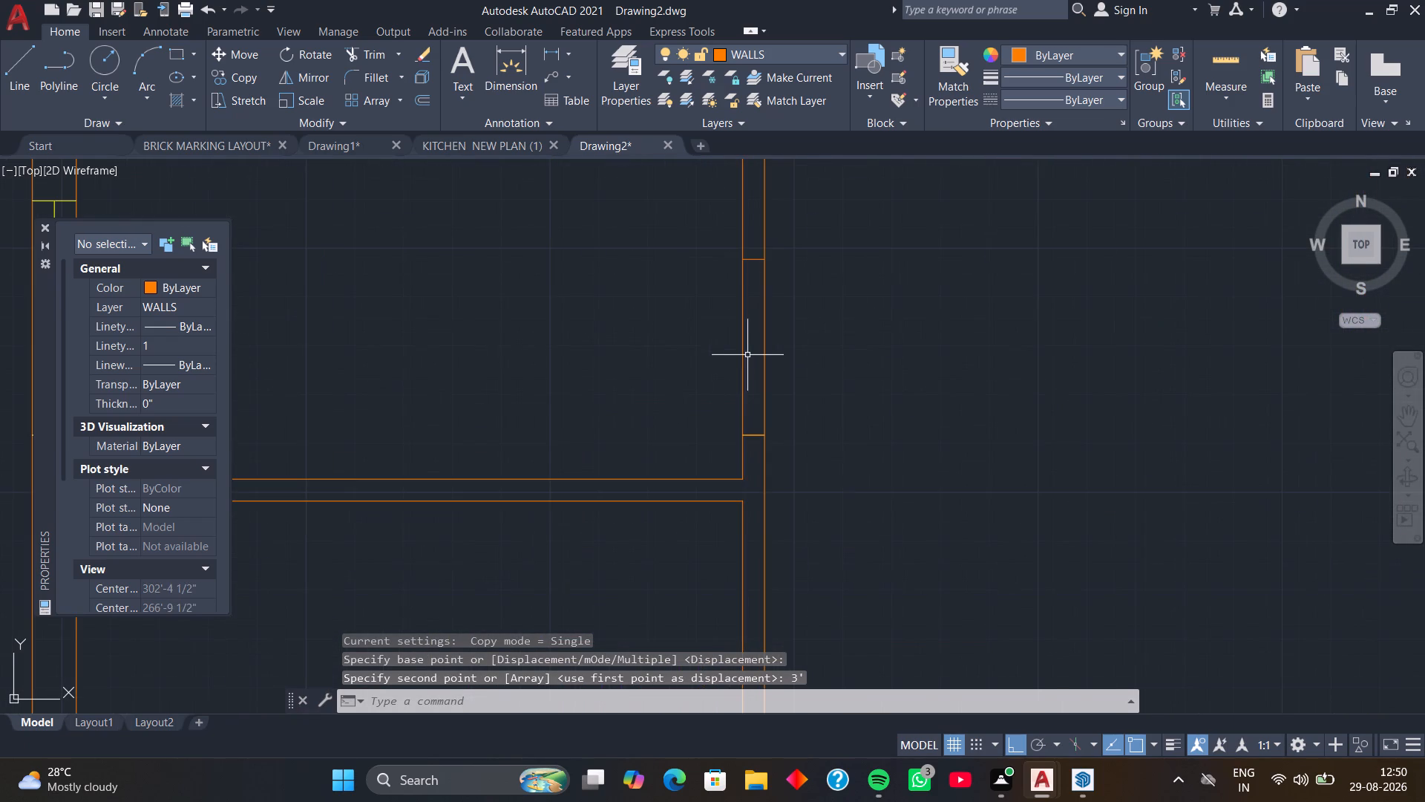
type("TR")
key("space")
left_click_drag(712, 342, 819, 339)
scroll(819, 339, "down", 2)
key("space")
Draw a short line across the bottom-left room's right wall, level with the room's upper-right inner corner.
scroll(820, 339, "down", 1)
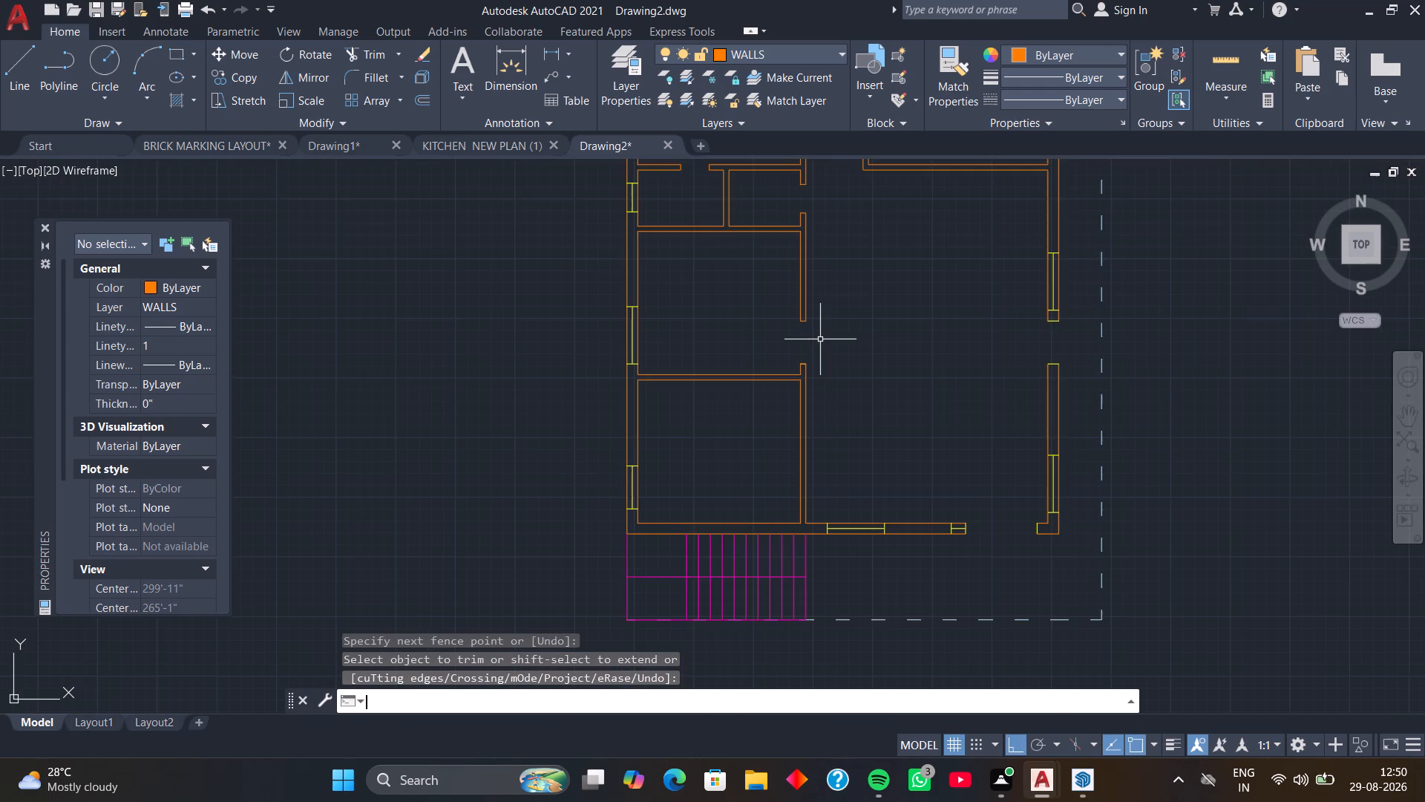
middle_click_drag(825, 346, 759, 284)
middle_click_drag(836, 336, 787, 336)
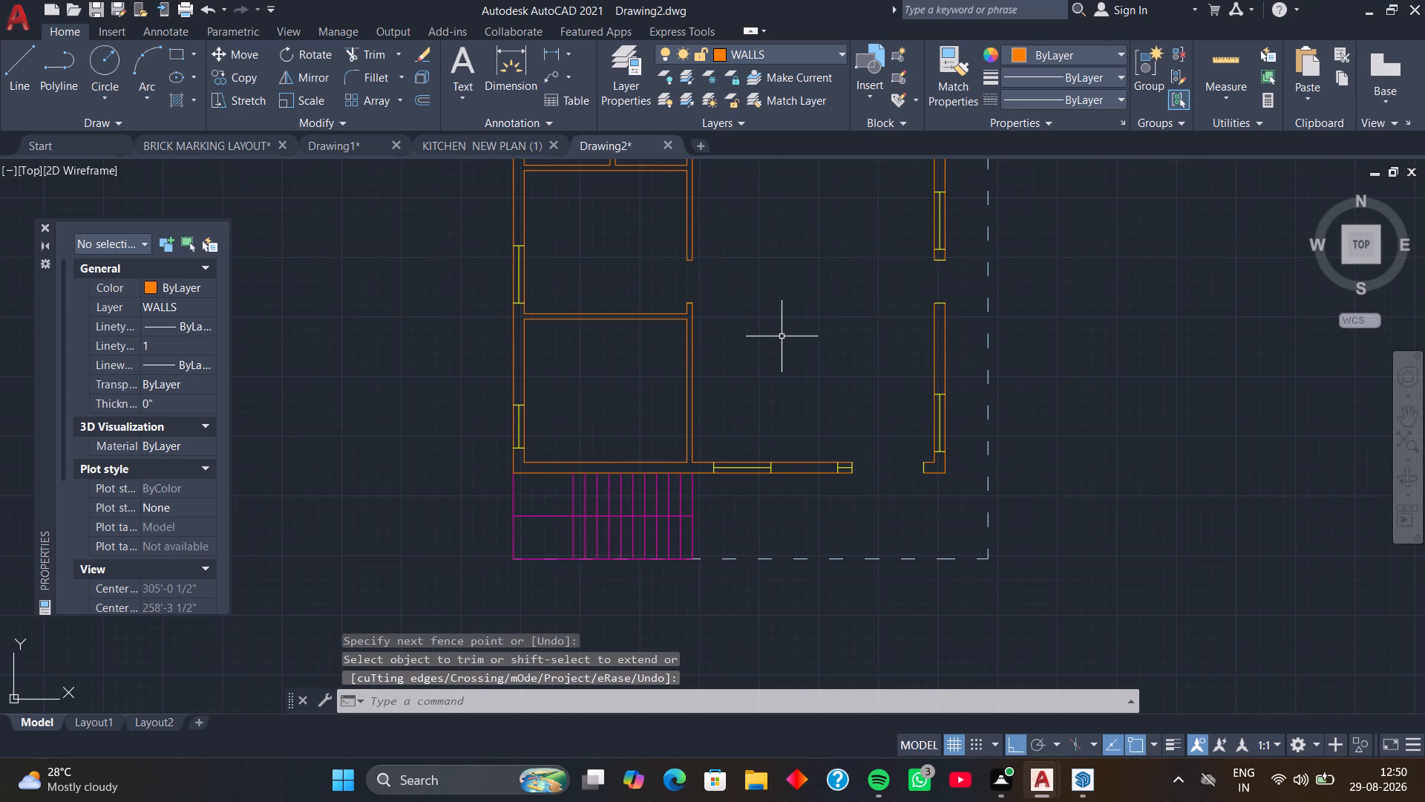
middle_click_drag(798, 390, 783, 352)
middle_click_drag(731, 320, 787, 327)
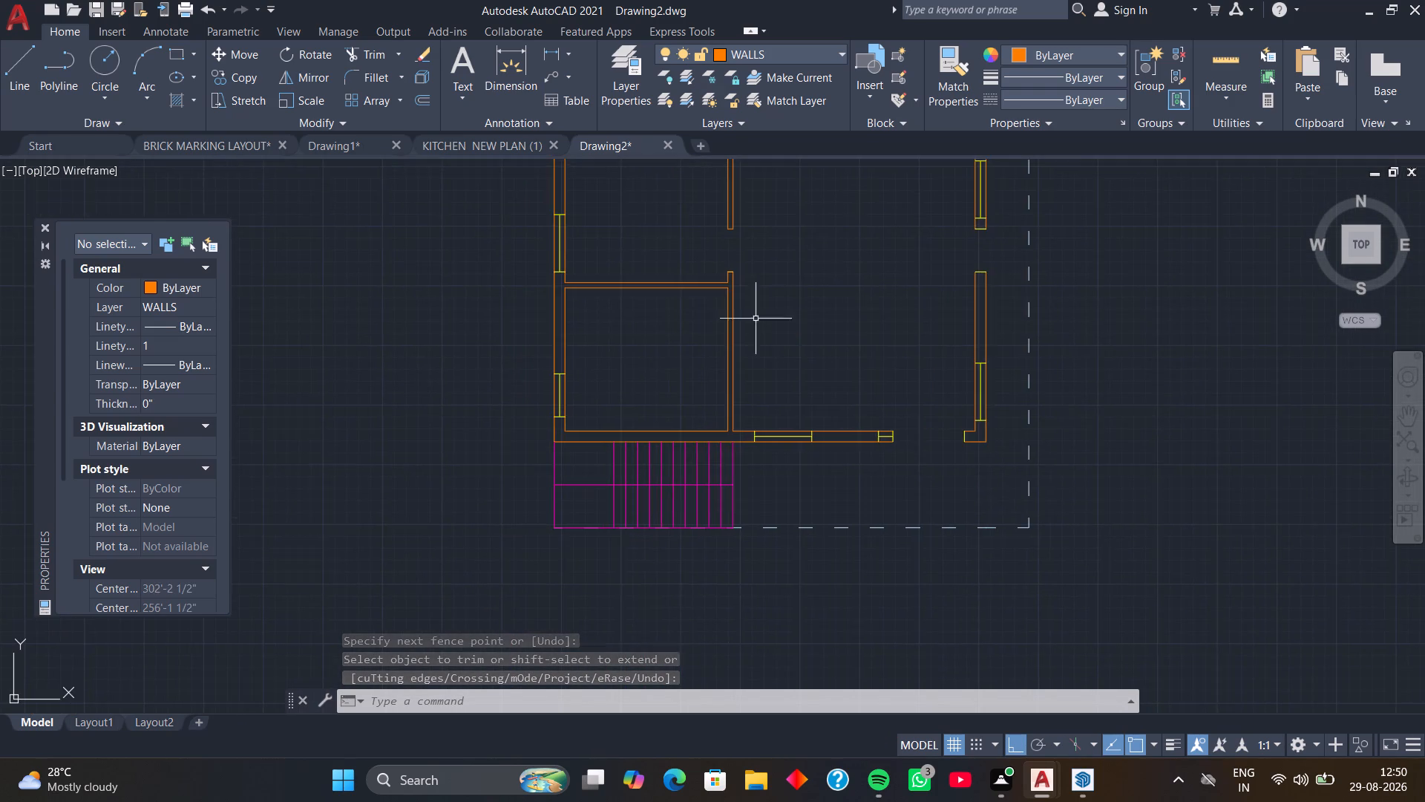
scroll(743, 305, "up", 3)
middle_click_drag(747, 276, 854, 362)
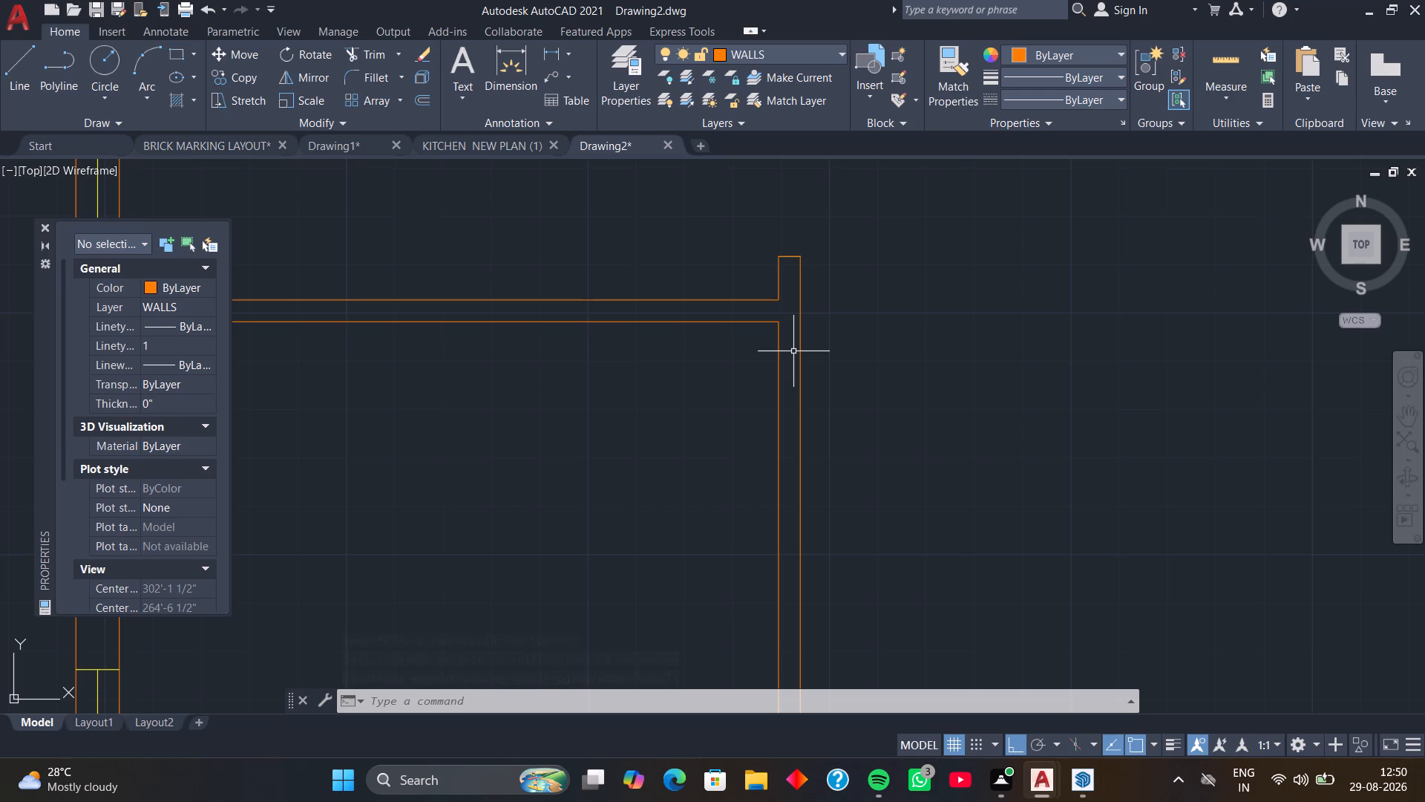
key("l")
key("space")
left_click(780, 320)
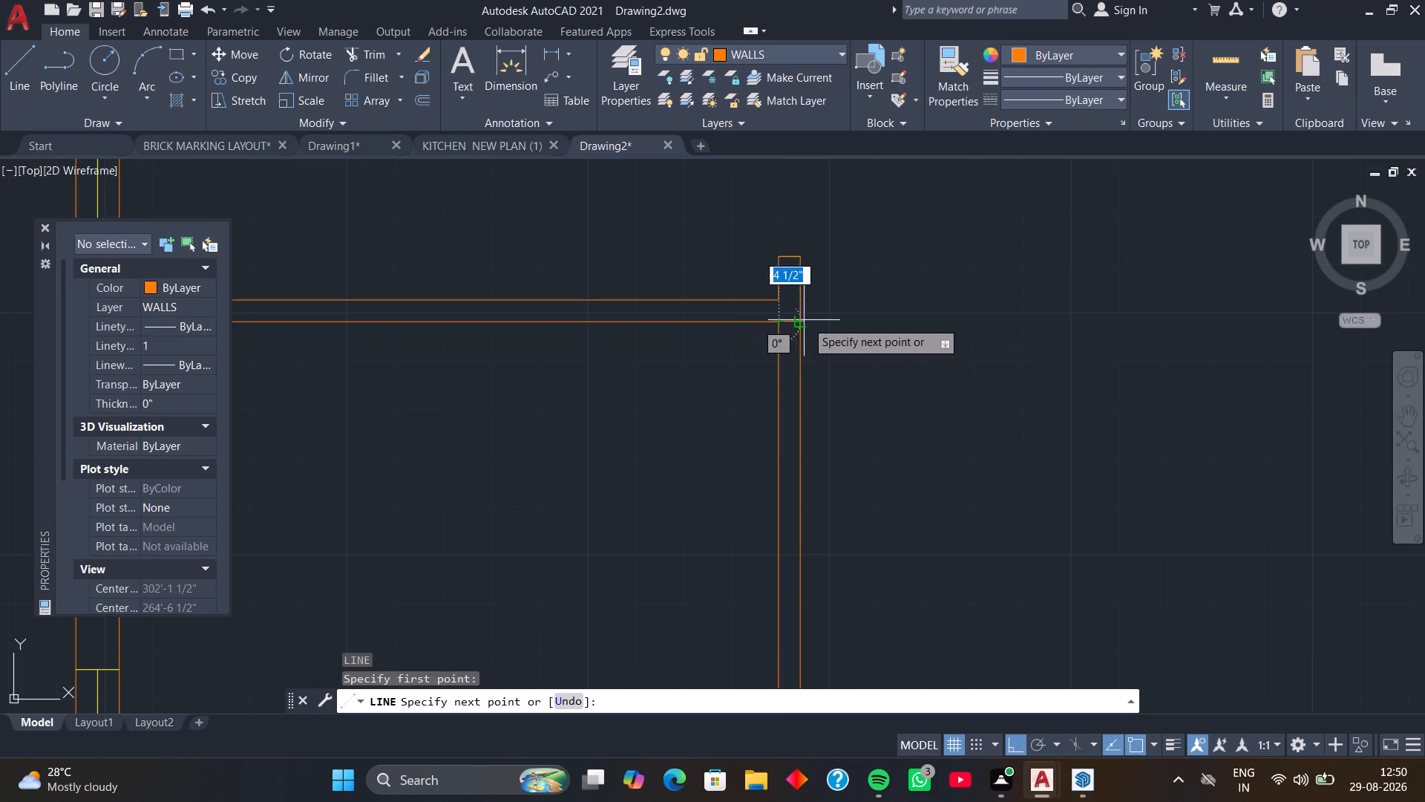
left_click(798, 321)
key("space")
Move the short line 9" down along the bottom-left room's right wall.
left_click(793, 320)
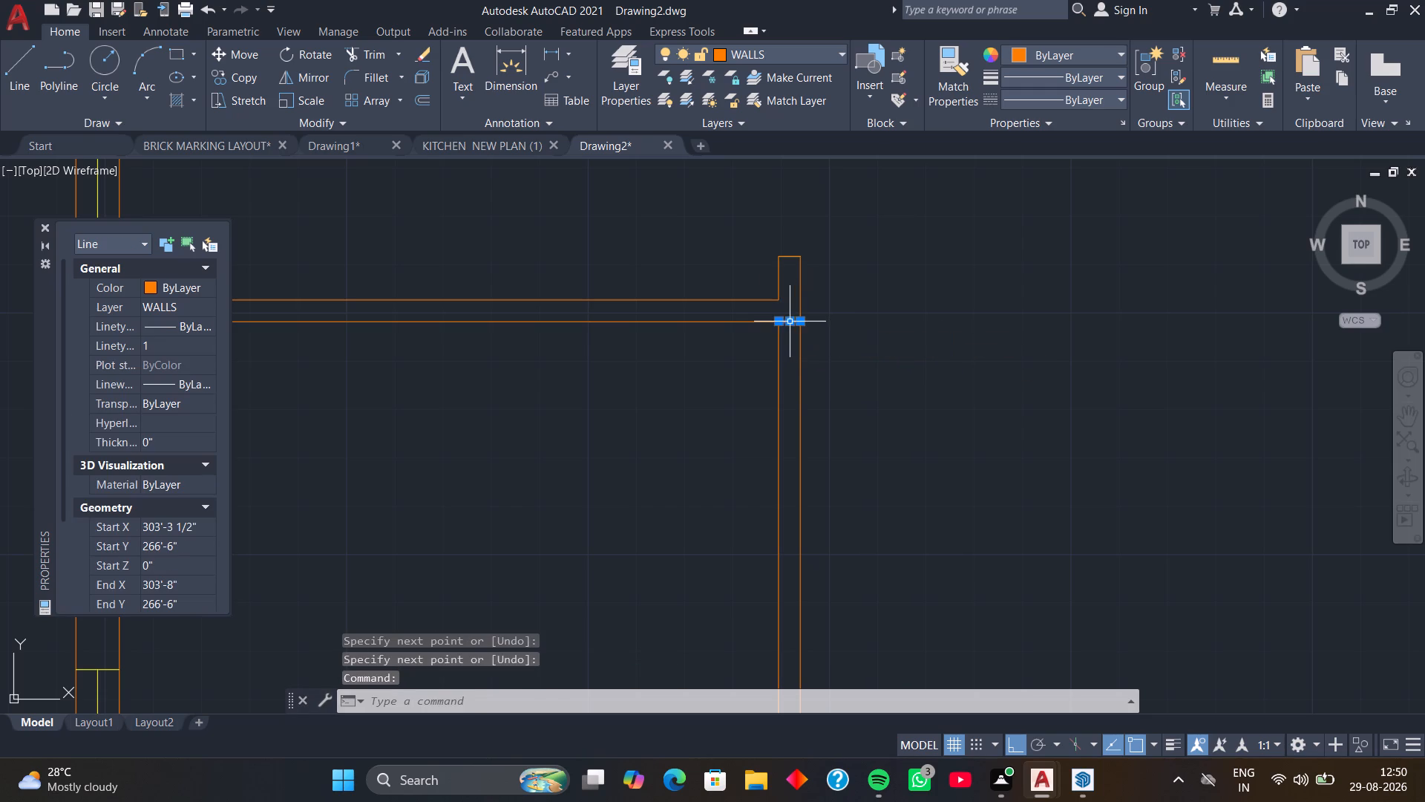
type("M")
key("space")
left_click(802, 322)
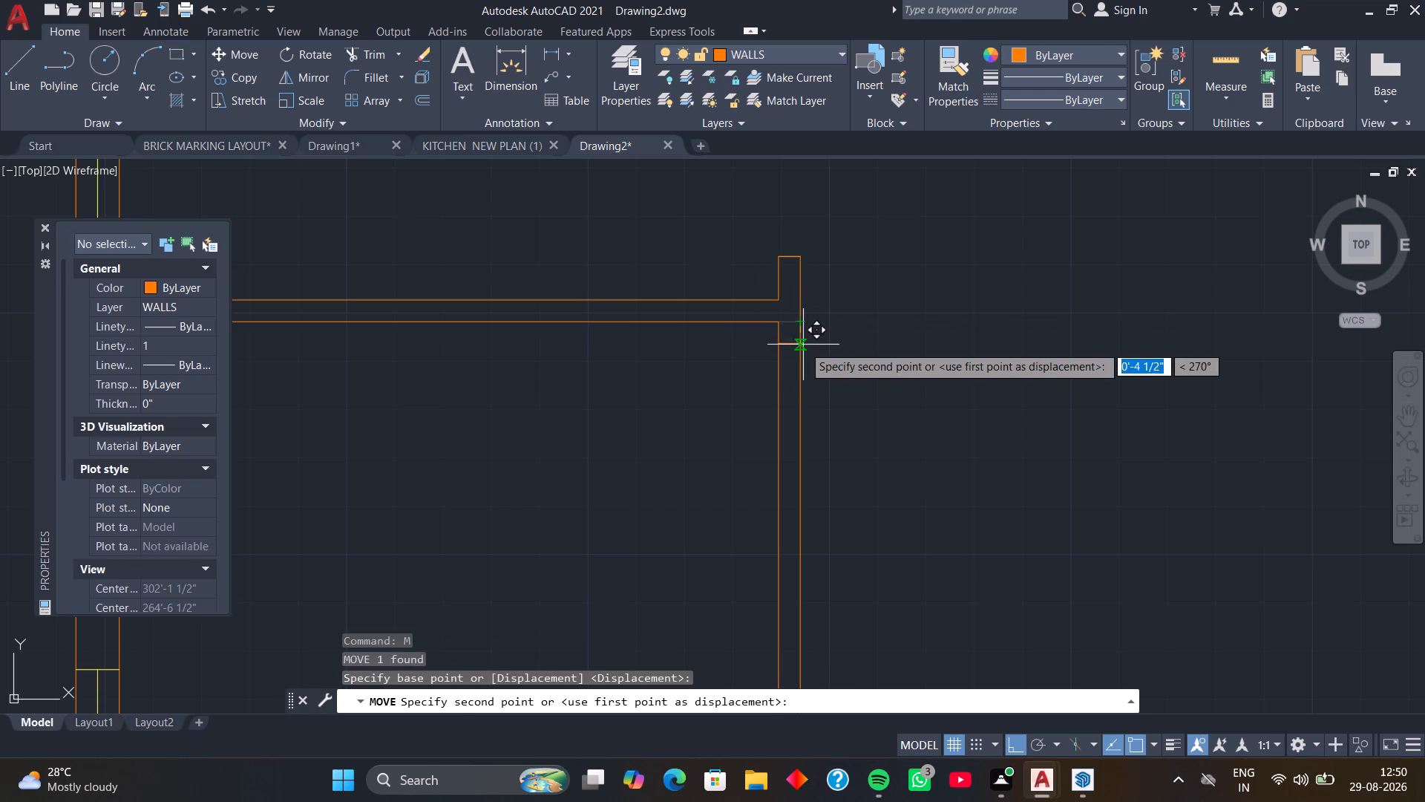
key("9")
key("Return")
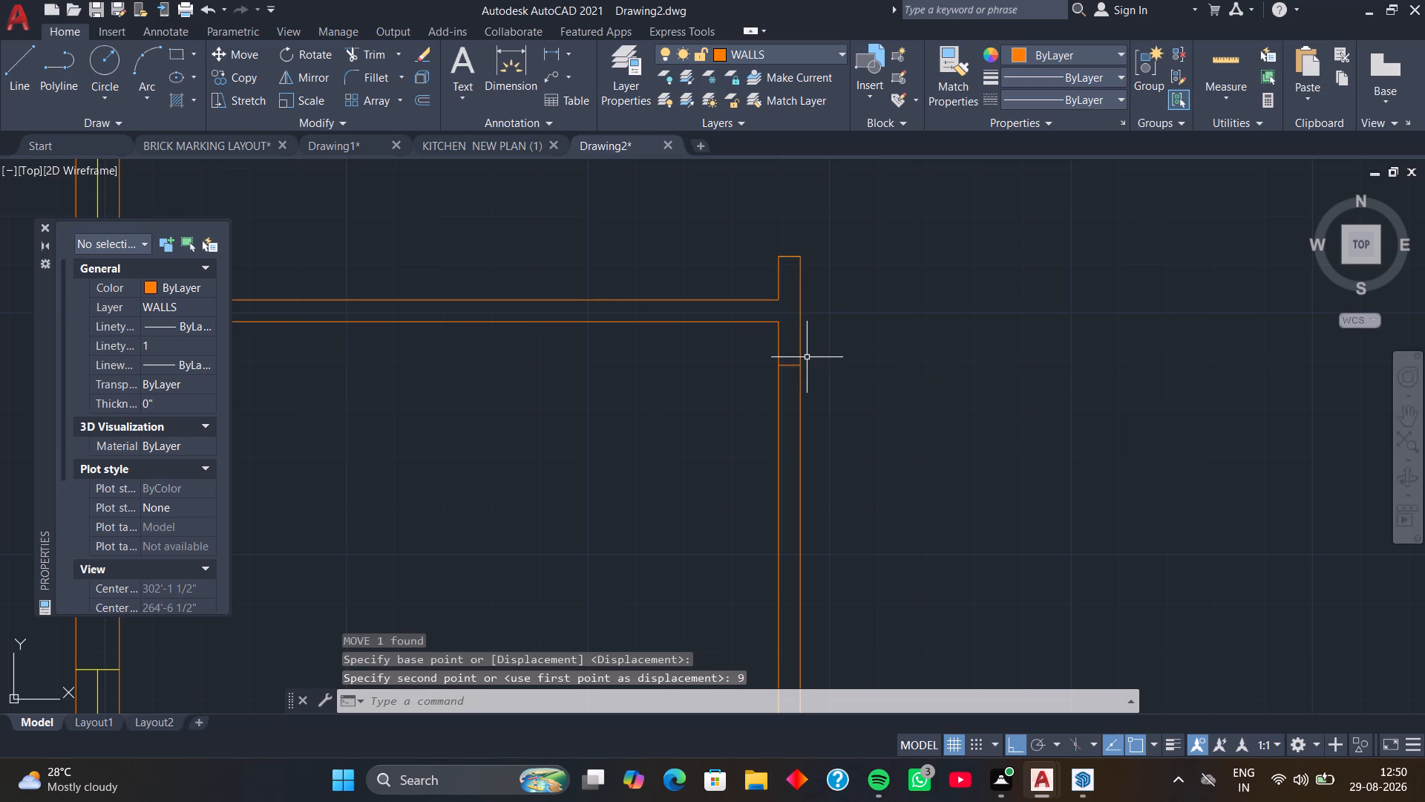
Copy the short jamb line 3' down along the bottom-left room's right wall.
left_click(794, 365)
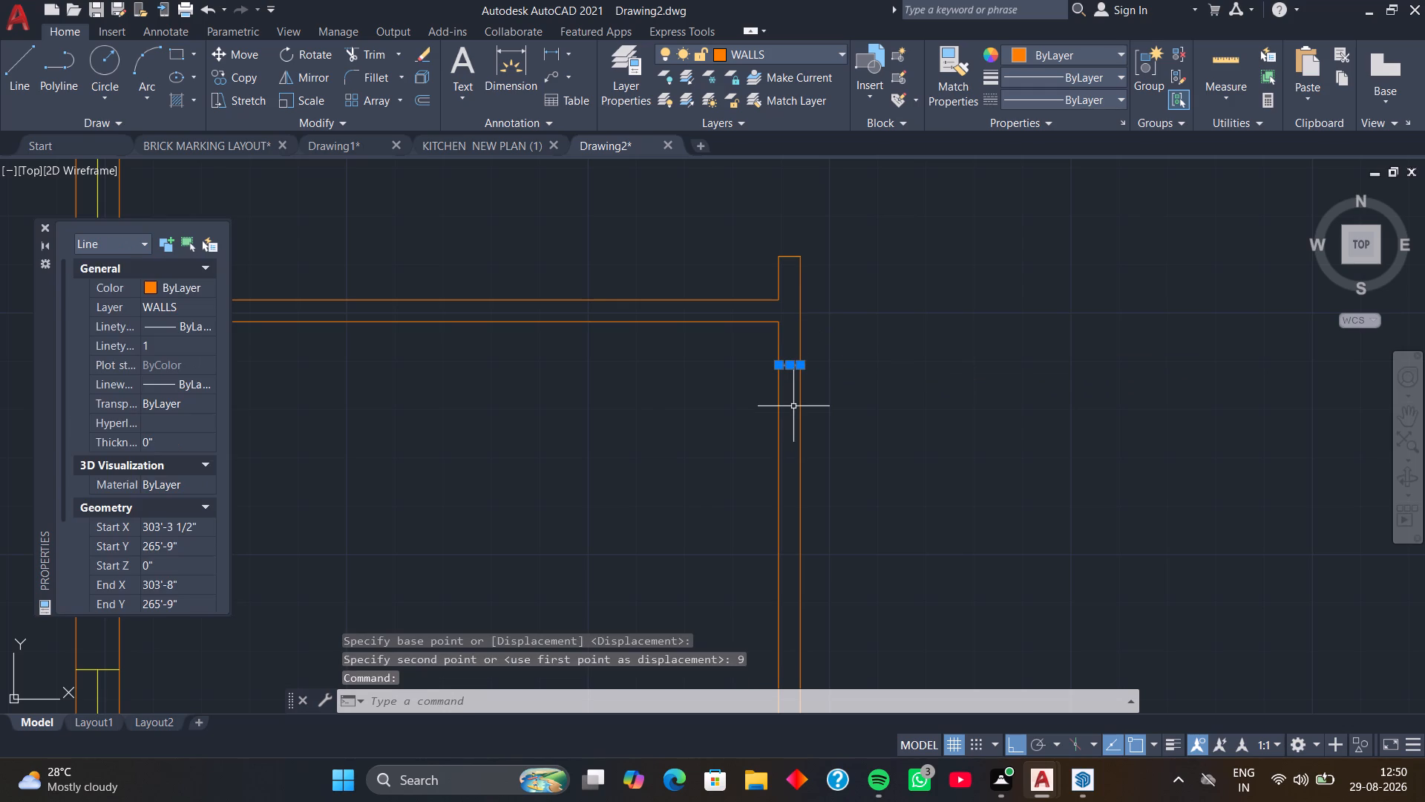
key("c")
type("O")
key("space")
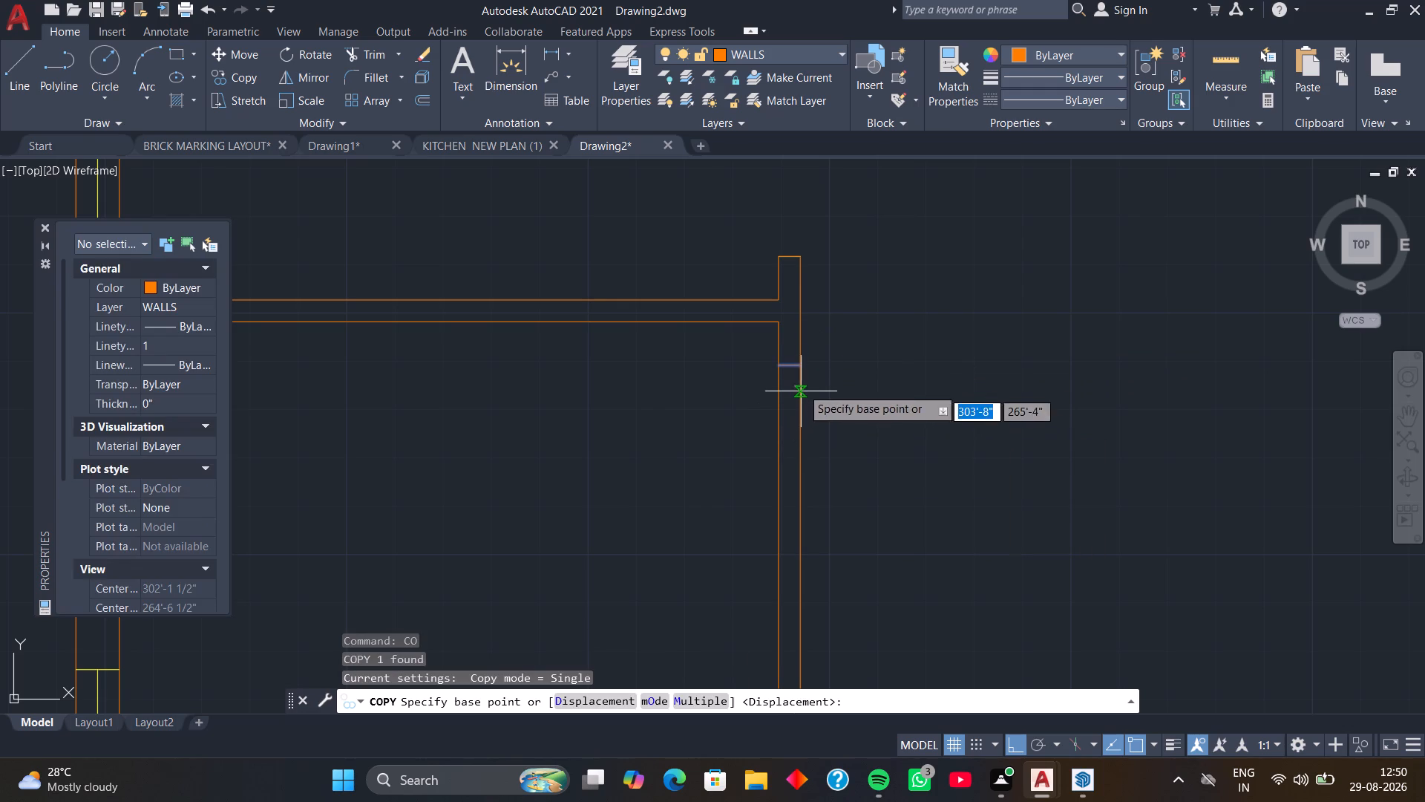
left_click(796, 367)
scroll(792, 408, "down", 2)
middle_click_drag(792, 408, 786, 310)
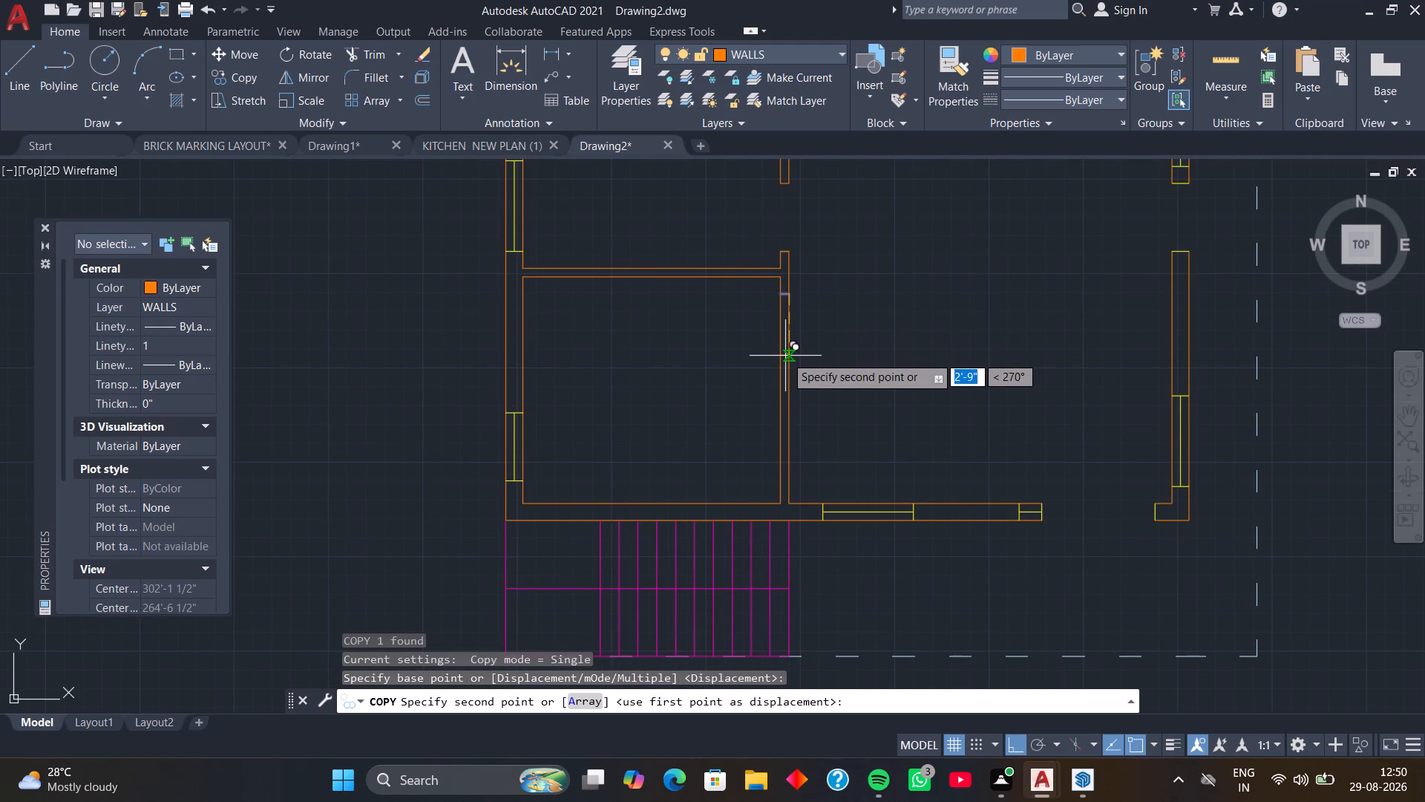
type("3'")
key("Return")
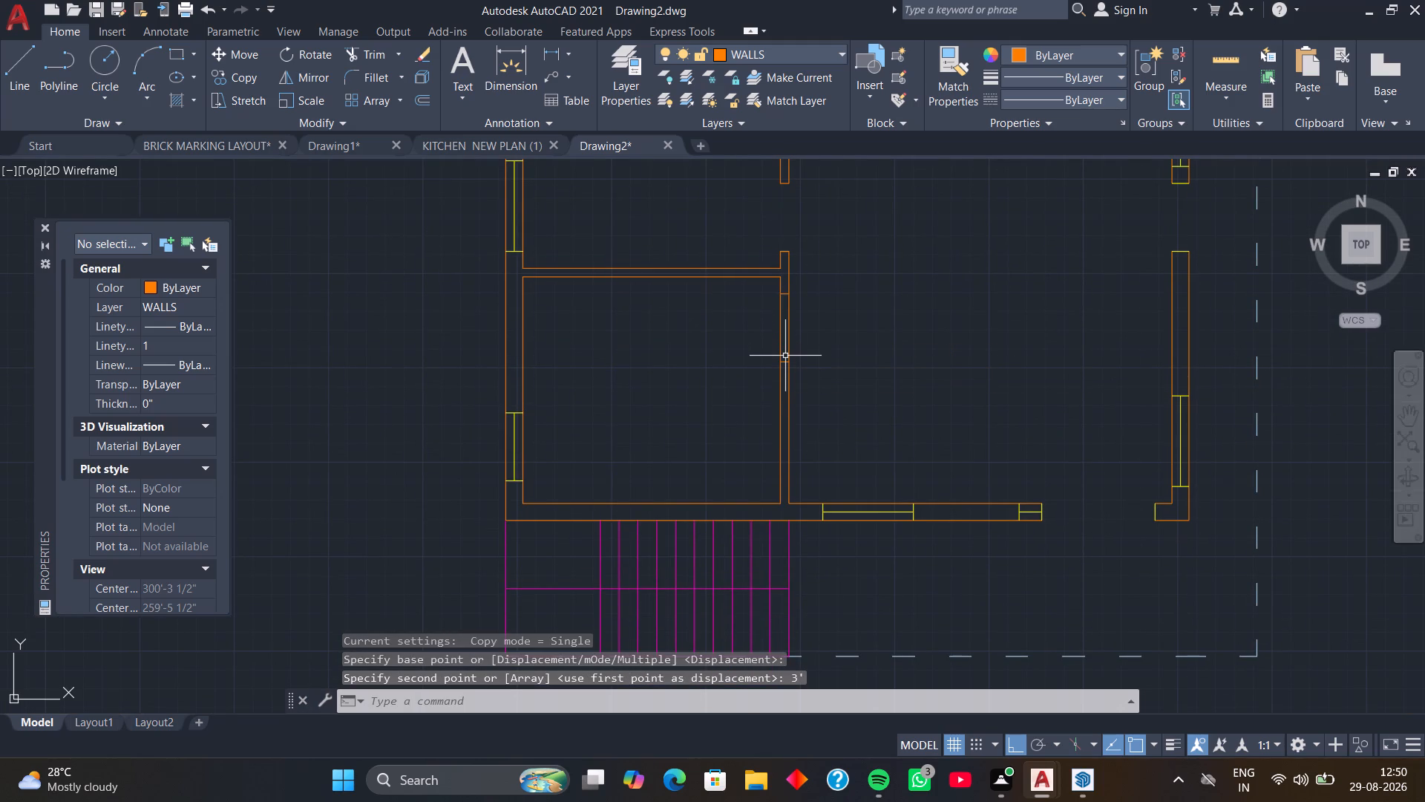
middle_click_drag(808, 326, 835, 337)
key("space")
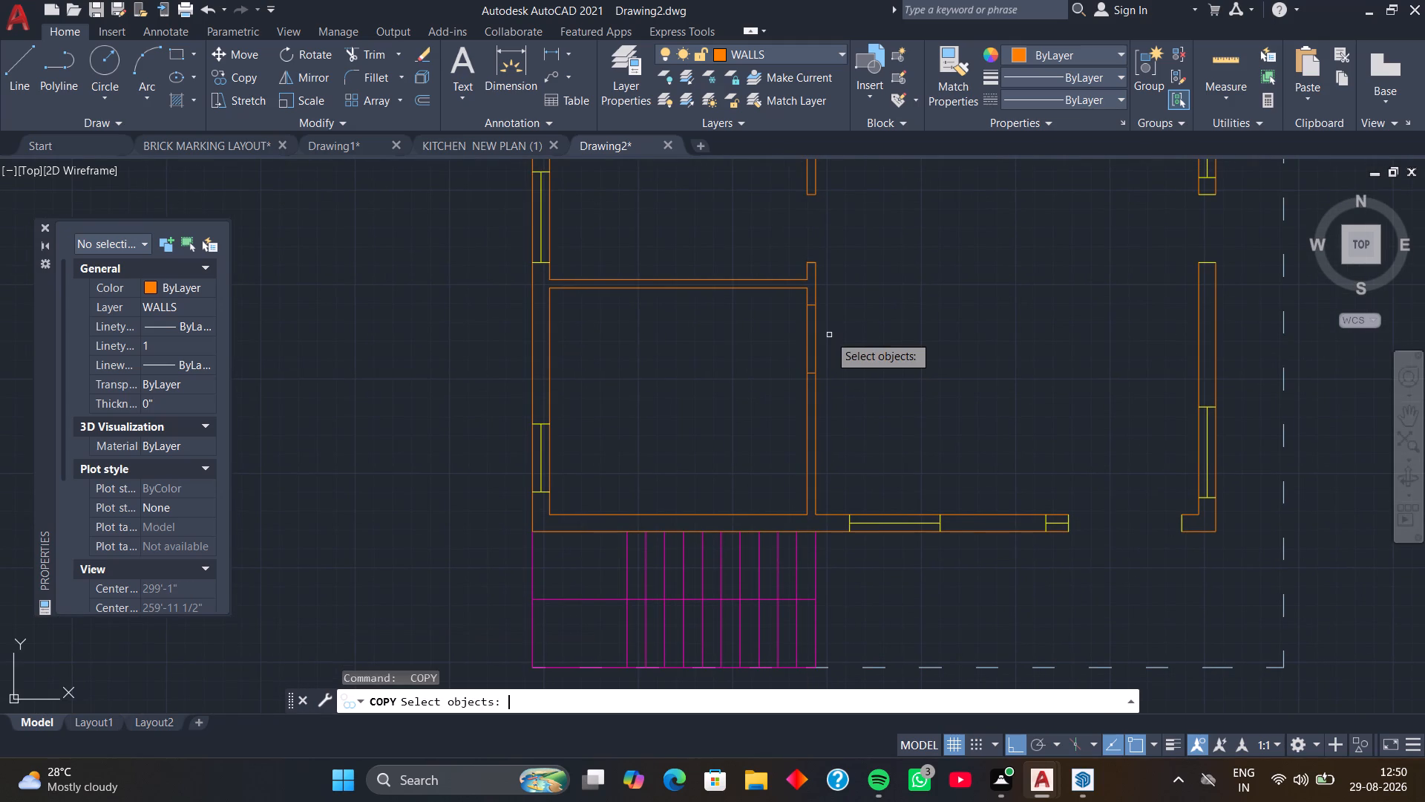
key("space")
Trim both wall lines between the jambs to open the doorway in the bottom-left room's right wall.
type("TR")
key("space")
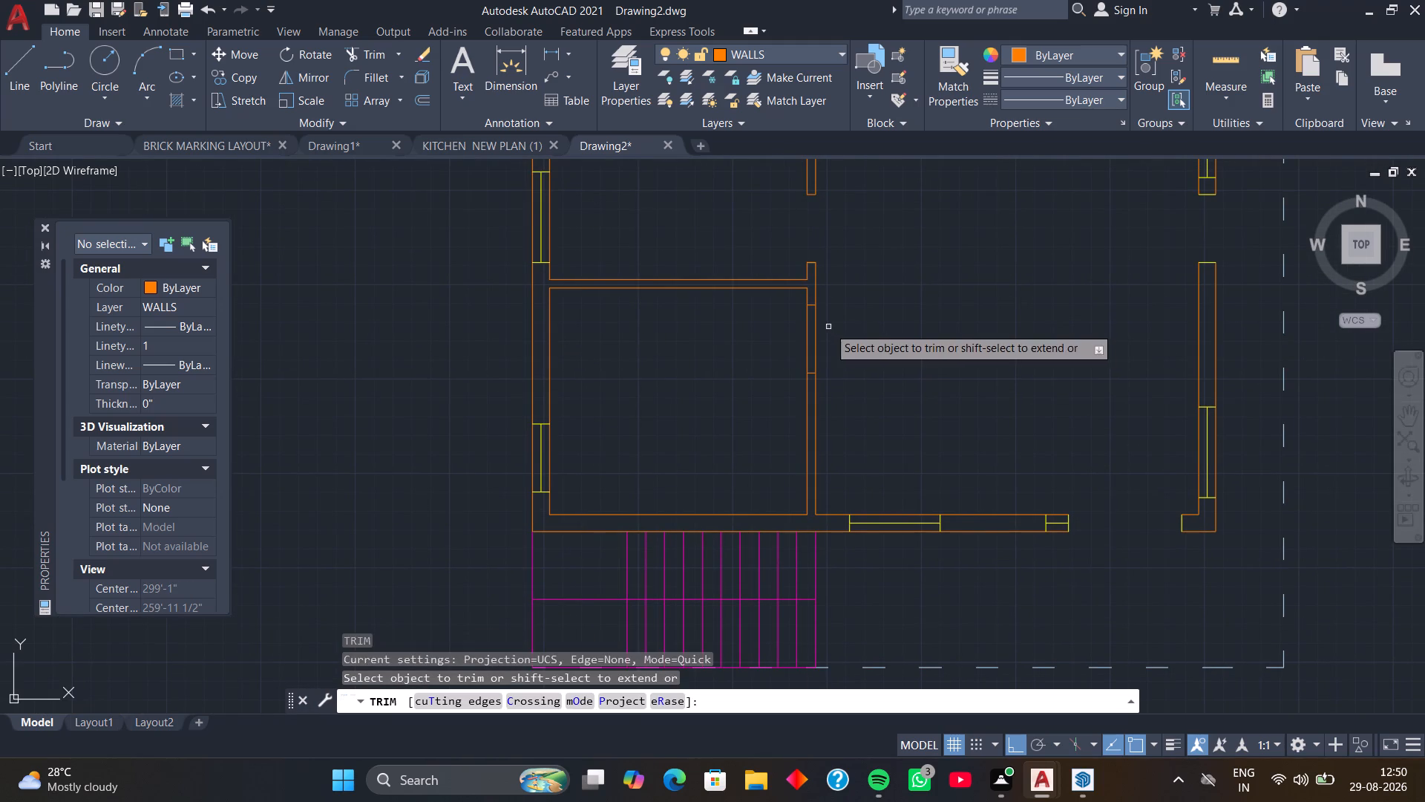
left_click_drag(818, 324, 790, 336)
left_click_drag(795, 335, 820, 334)
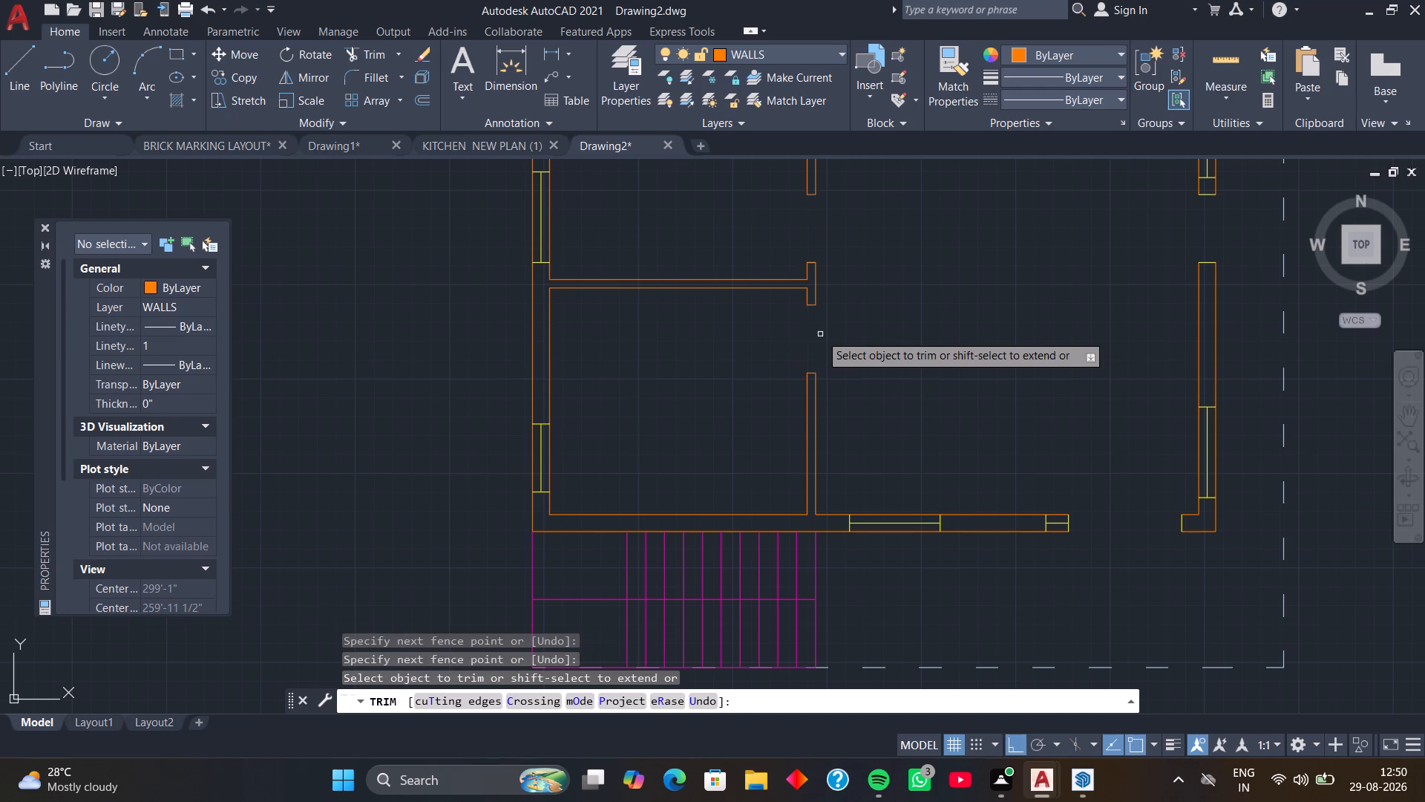
key("space")
Draw a short line across the top-right room's left wall, level with the lower face of the small top-middle room's bottom wall.
scroll(829, 332, "down", 2)
middle_click_drag(853, 348, 819, 418)
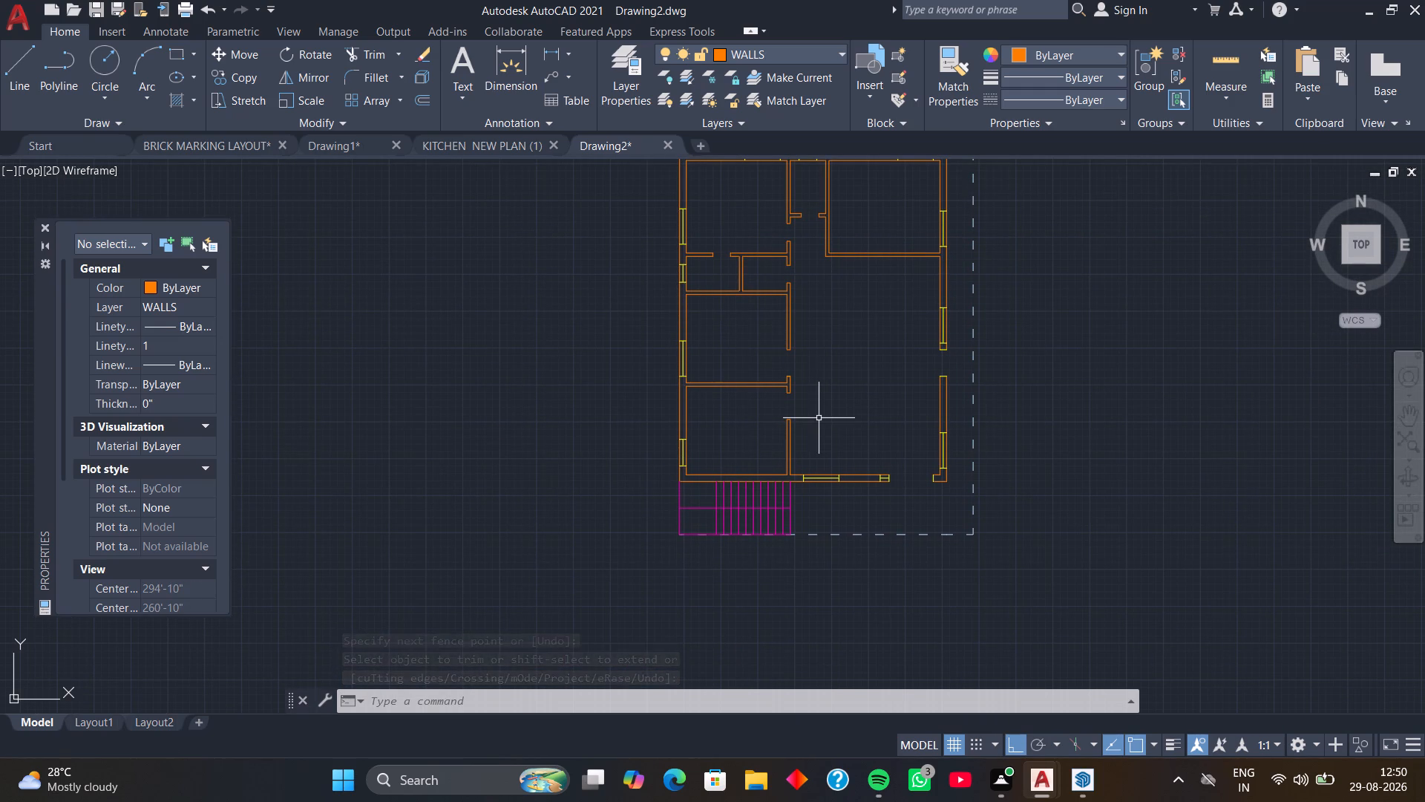
middle_click_drag(831, 271, 859, 363)
scroll(857, 326, "up", 3)
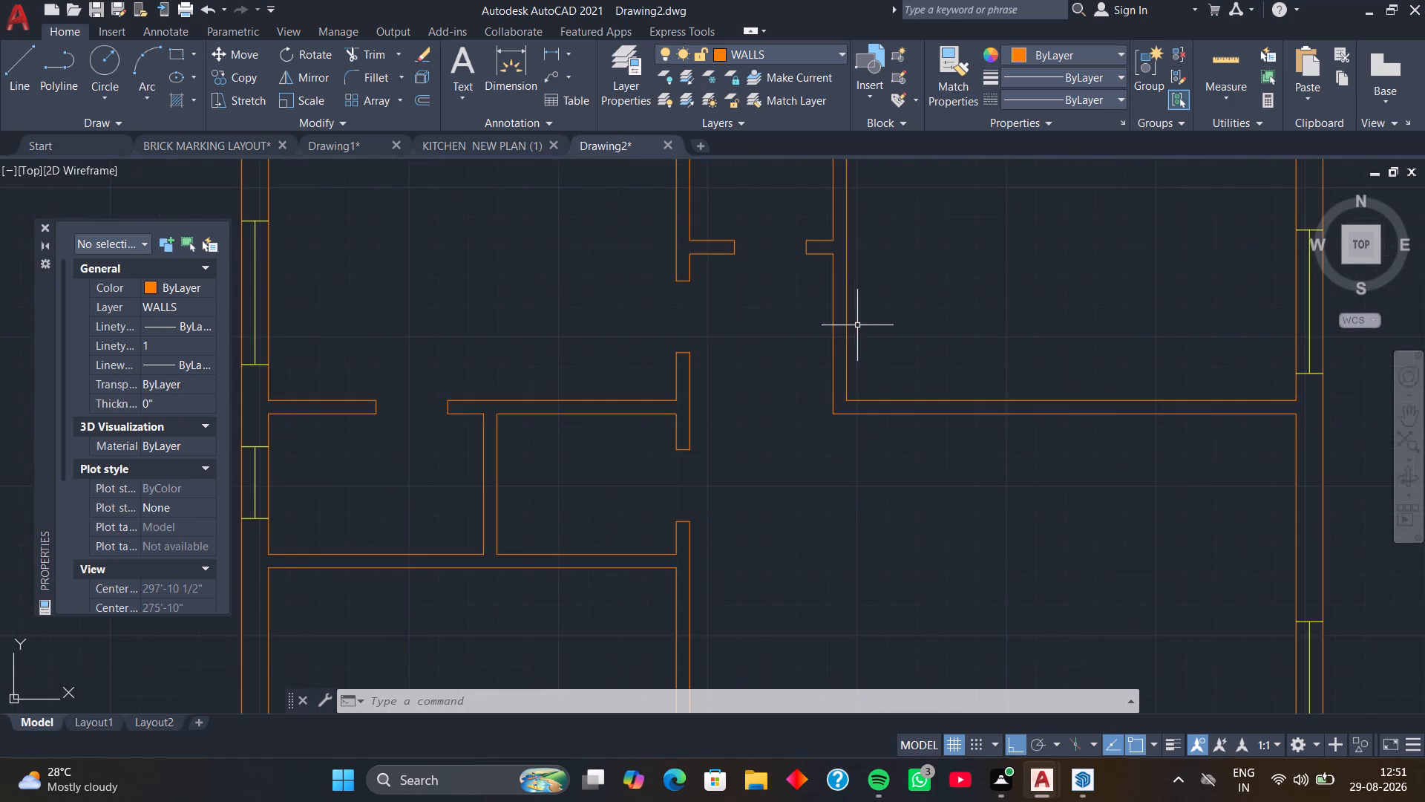
middle_click_drag(864, 292, 932, 377)
scroll(866, 360, "up", 3)
middle_click_drag(876, 357, 819, 409)
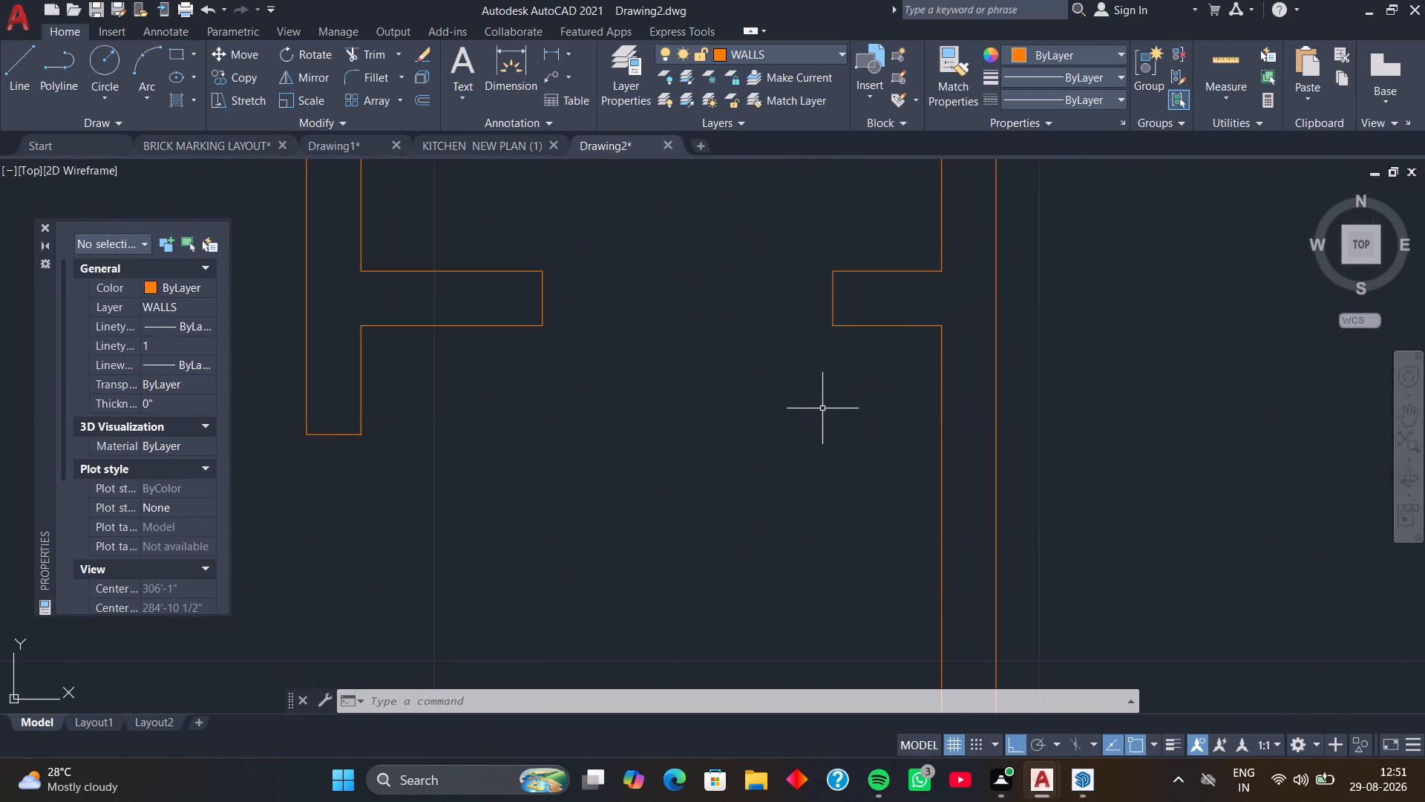
type("L")
key("space")
left_click(940, 328)
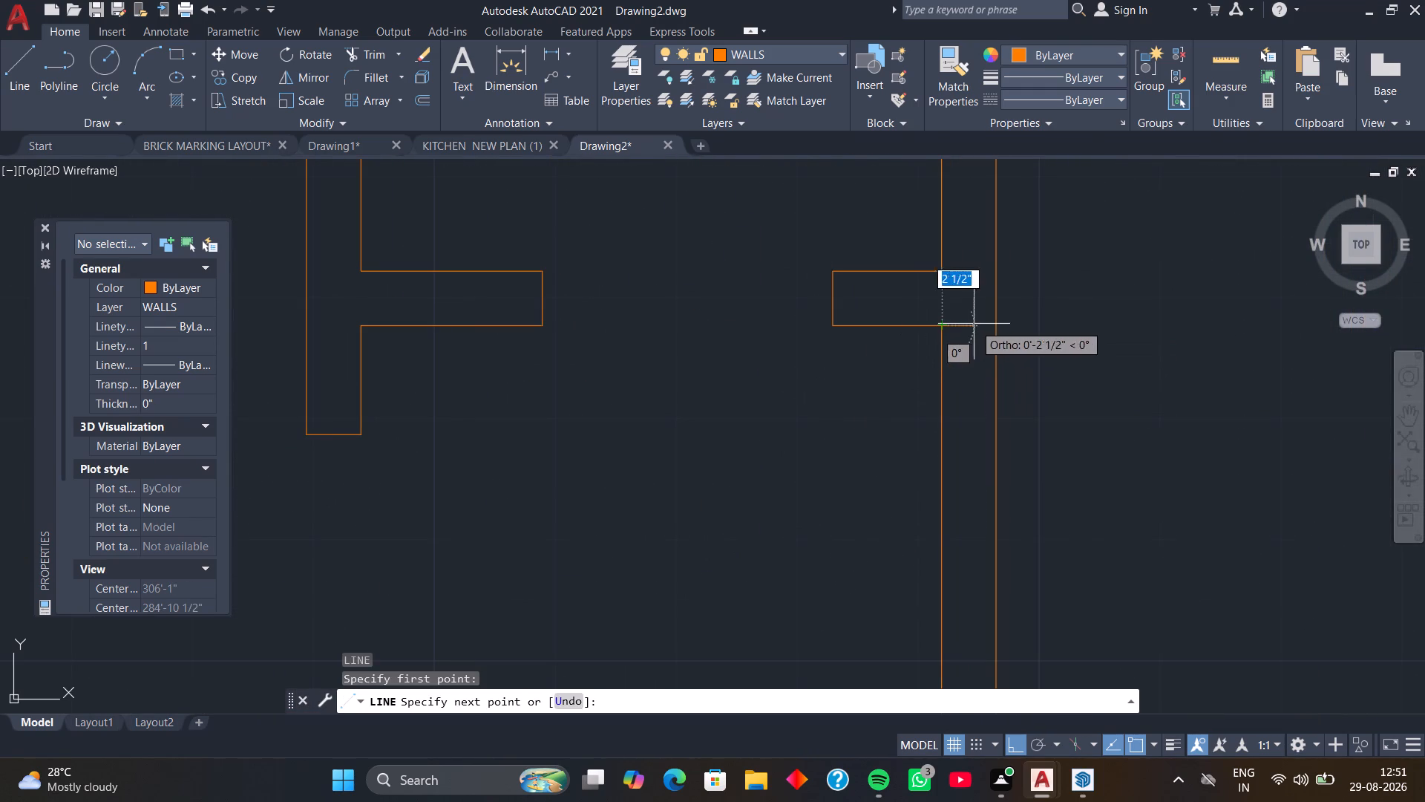
left_click(996, 327)
key("space")
Move the short line 9" down along the top-right room's left wall.
left_click(982, 325)
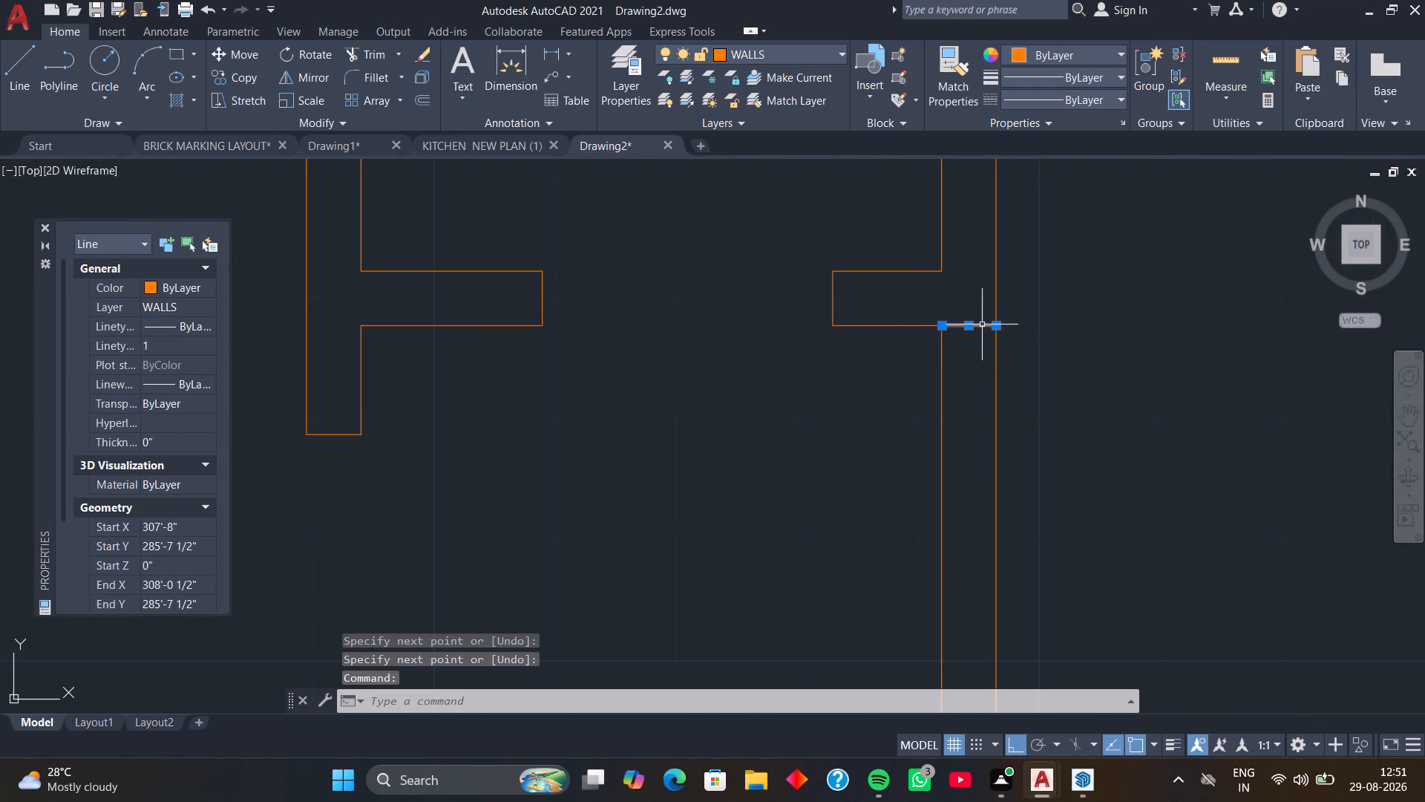
type("M")
key("space")
left_click(992, 325)
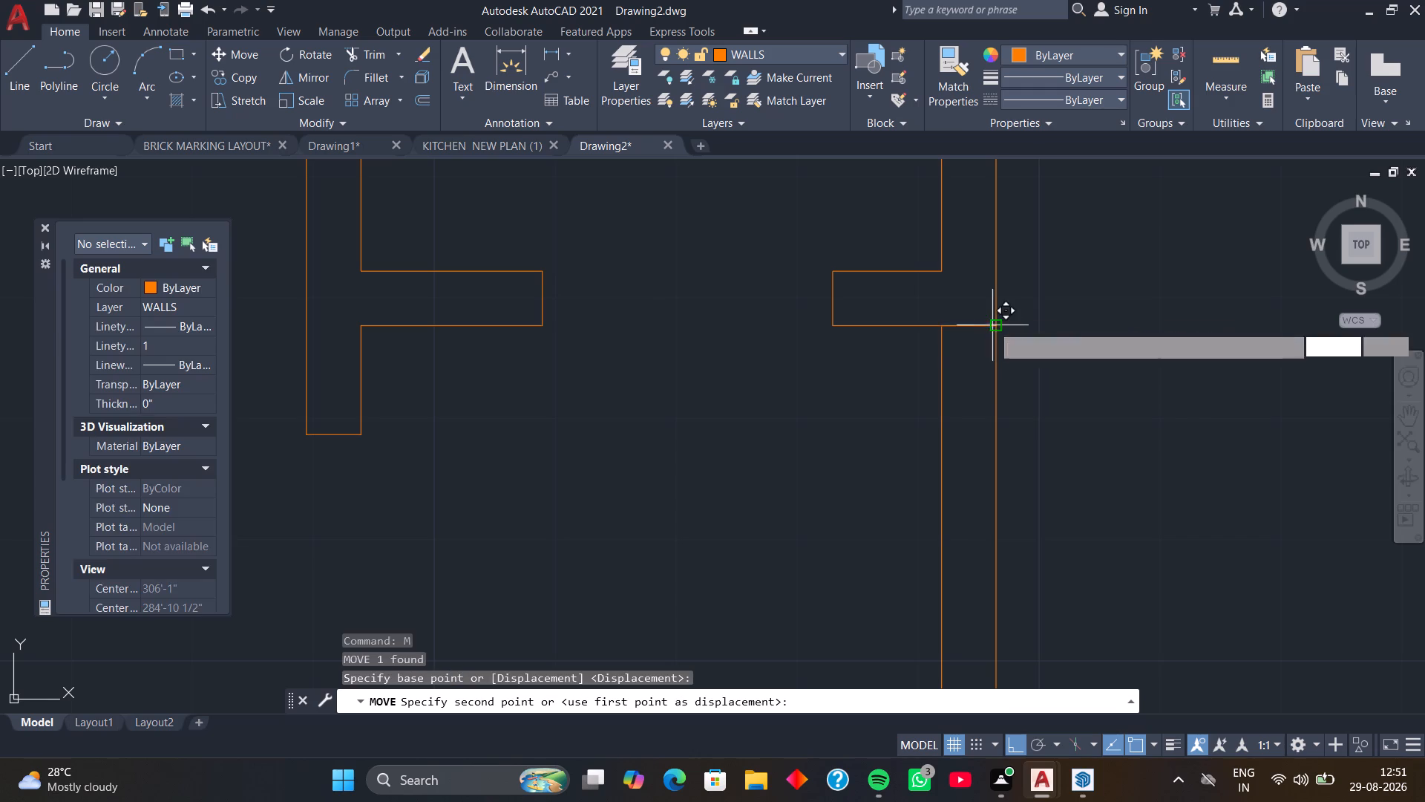
scroll(989, 358, "down", 3)
middle_click_drag(989, 363, 972, 309)
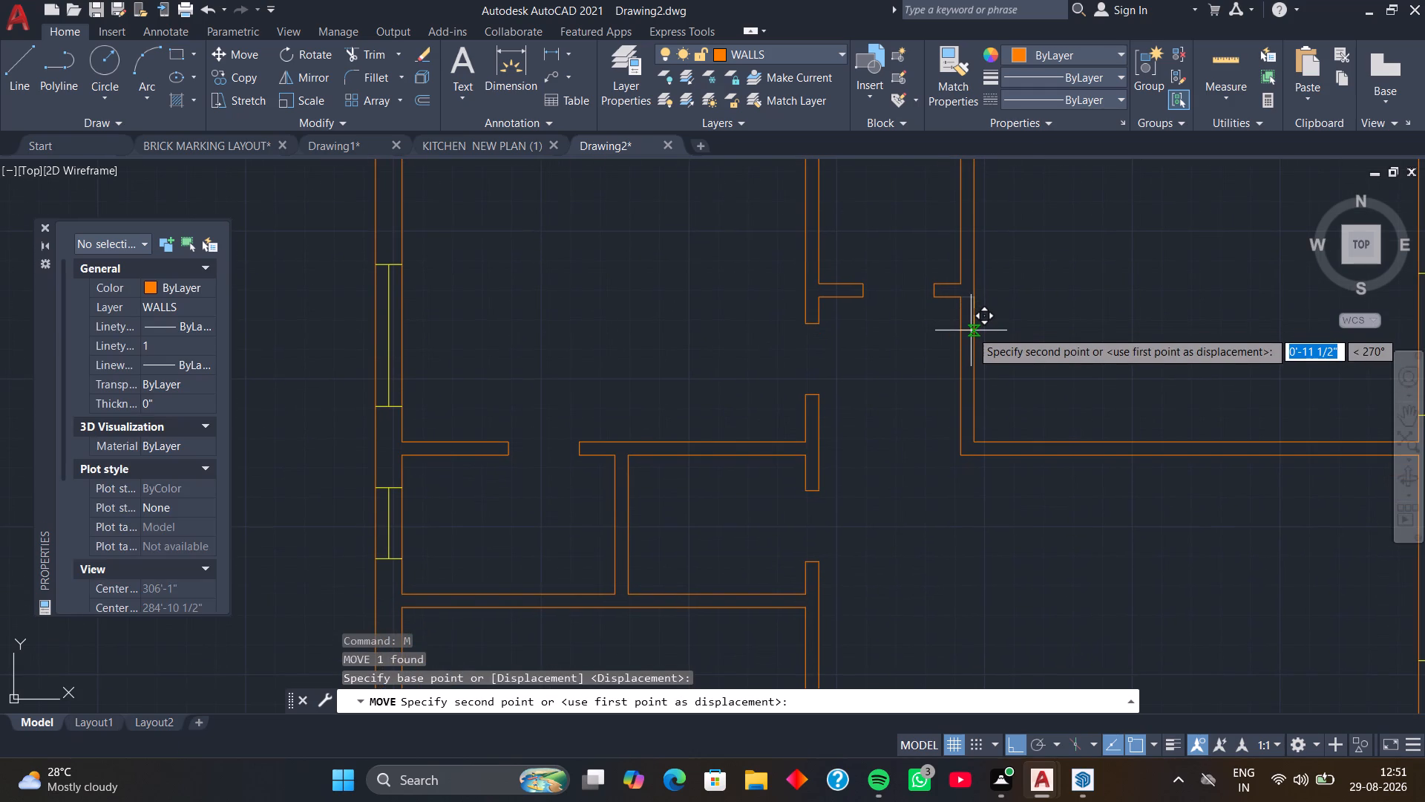
key("9")
key("Return")
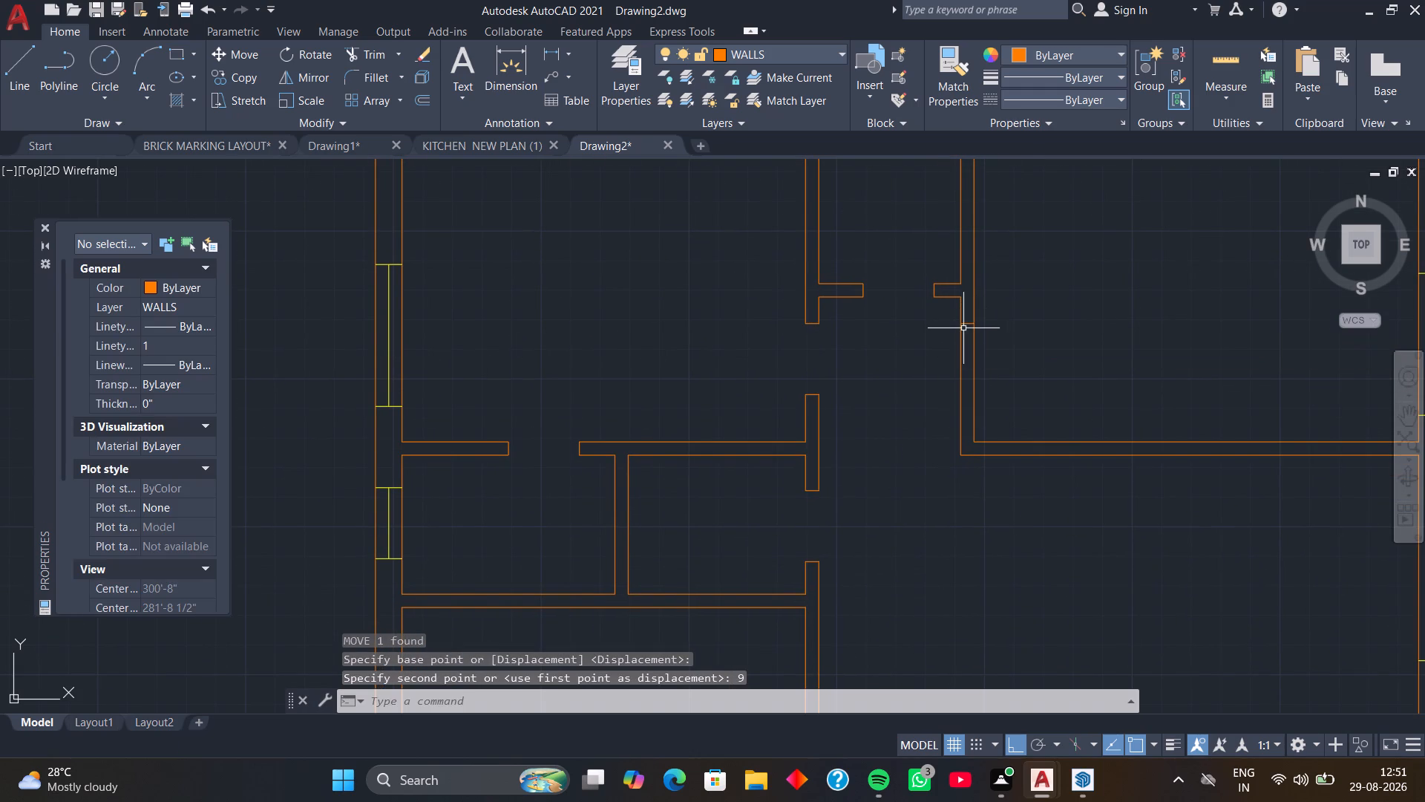
Copy the short jamb line 3' down along the top-right room's left wall.
left_click(967, 325)
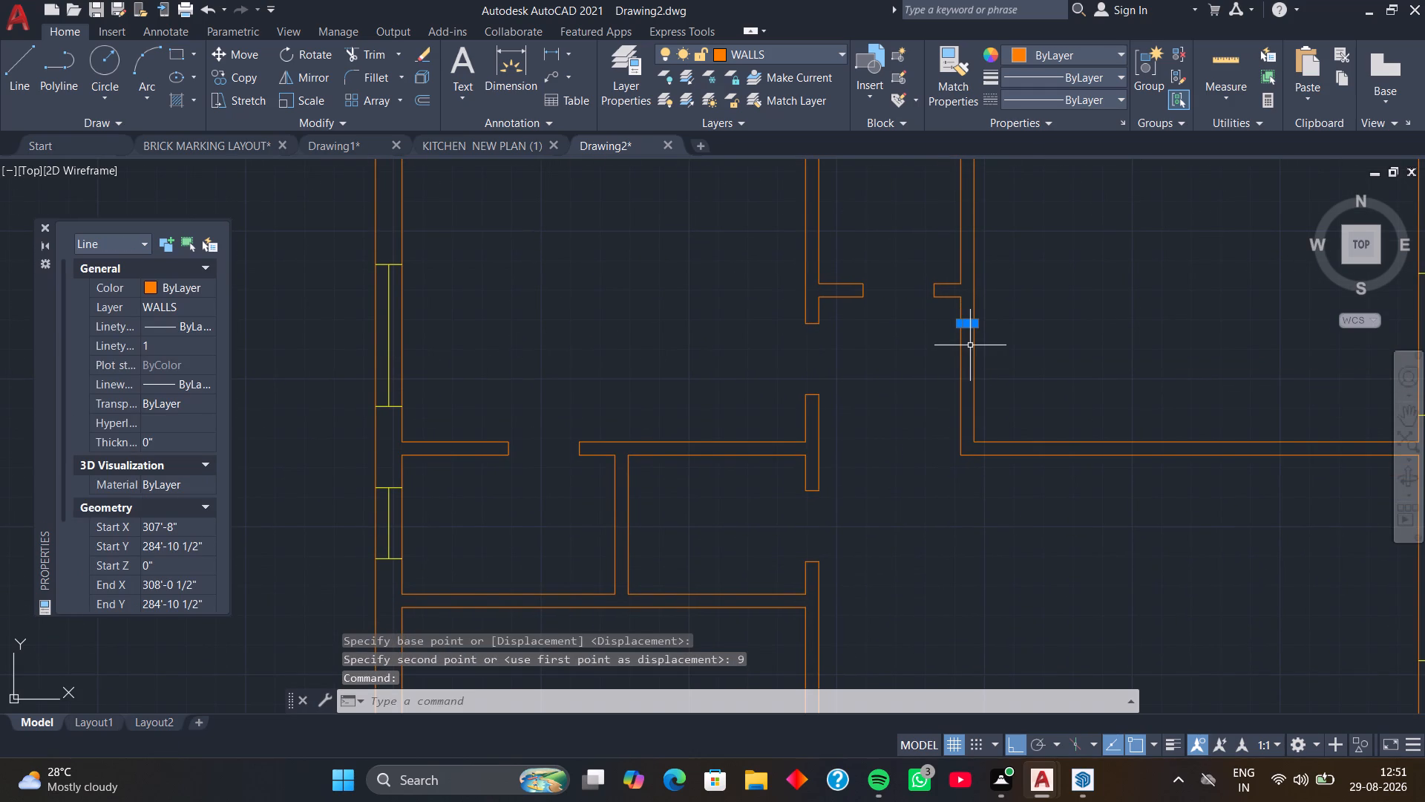
type("CO")
key("space")
scroll(972, 340, "up", 3)
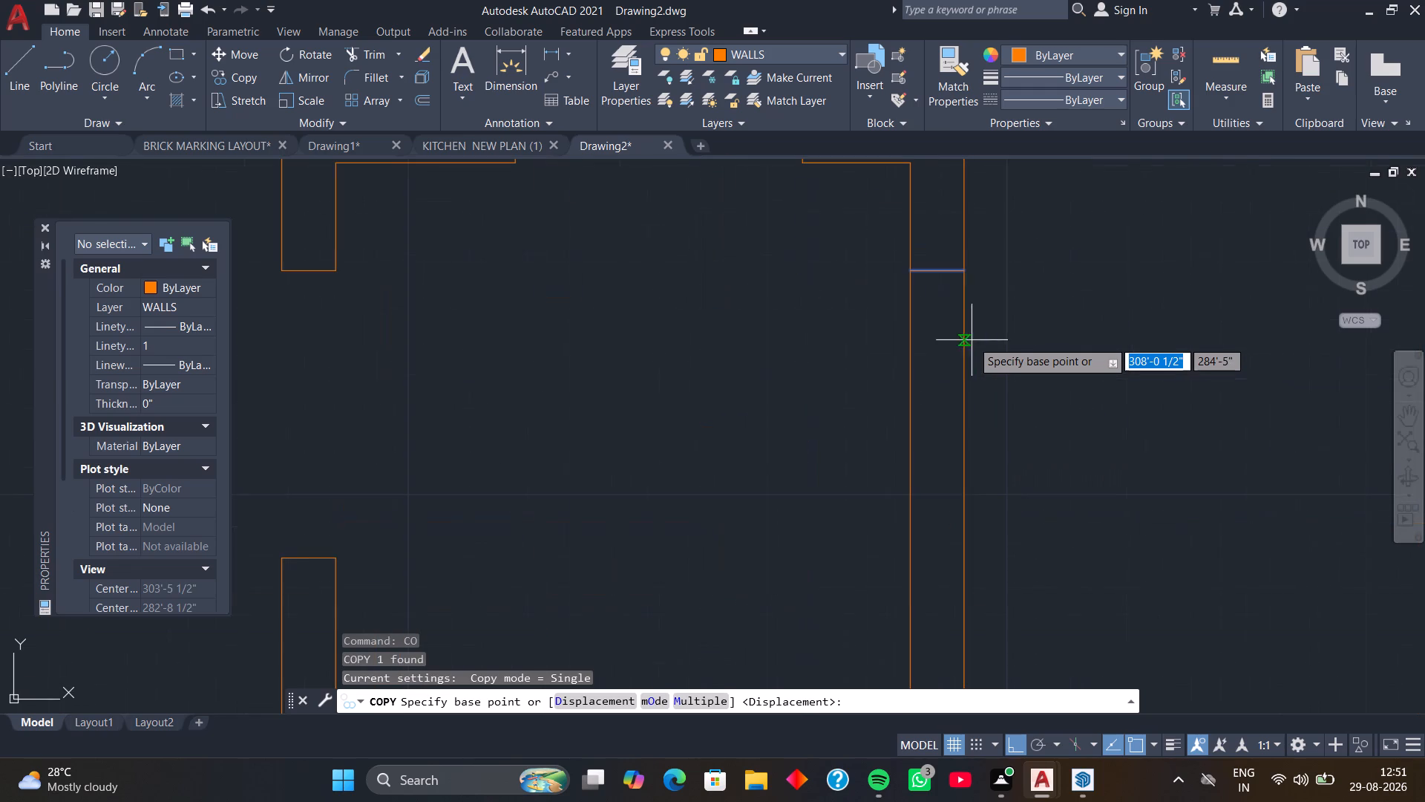
left_click(961, 269)
scroll(961, 327, "down", 2)
middle_click_drag(959, 347, 958, 296)
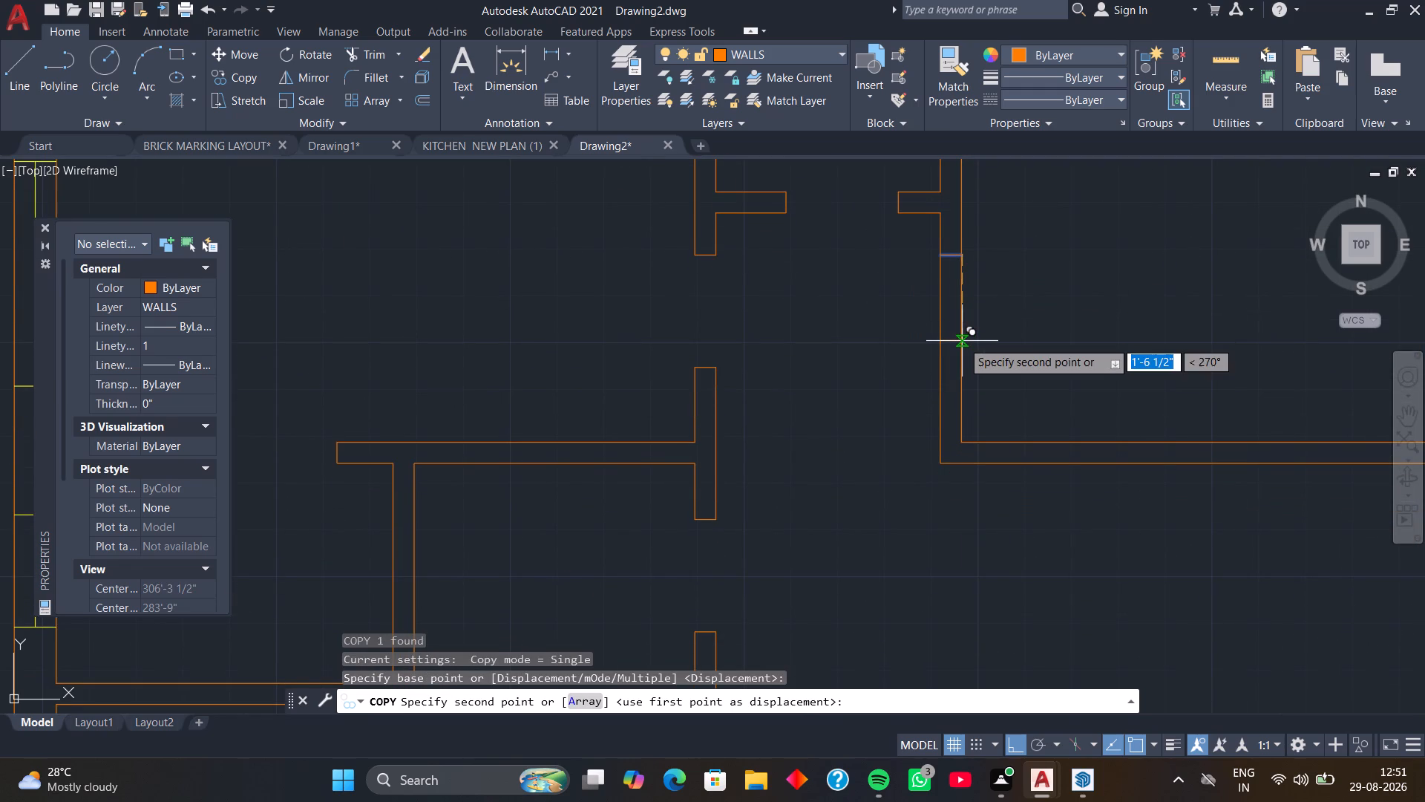
type("3'")
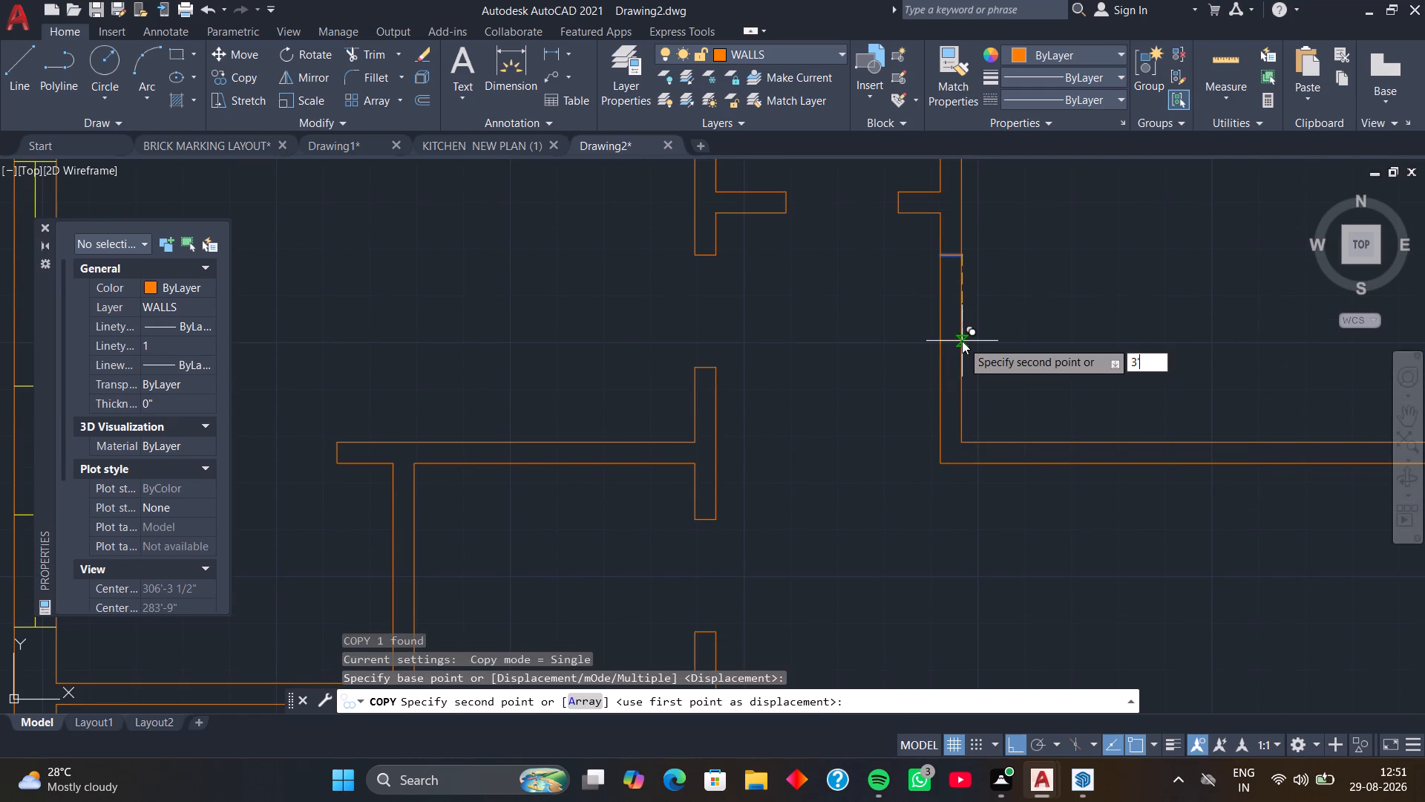
key("Return")
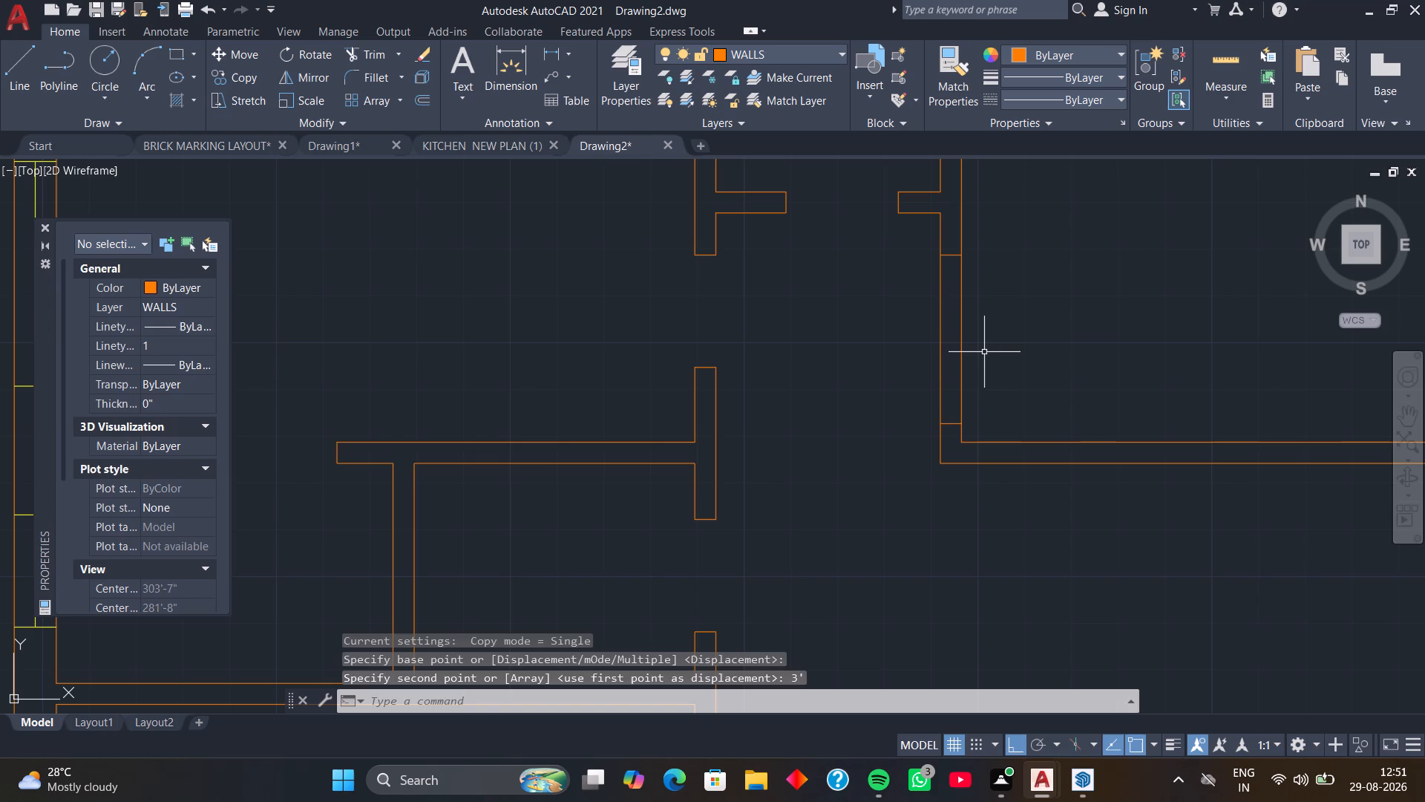
Trim both wall lines between the jambs to open the doorway in the top-right room's left wall.
key("space")
key("space")
type("TR")
key("space")
left_click_drag(999, 333, 908, 357)
scroll(912, 354, "down", 2)
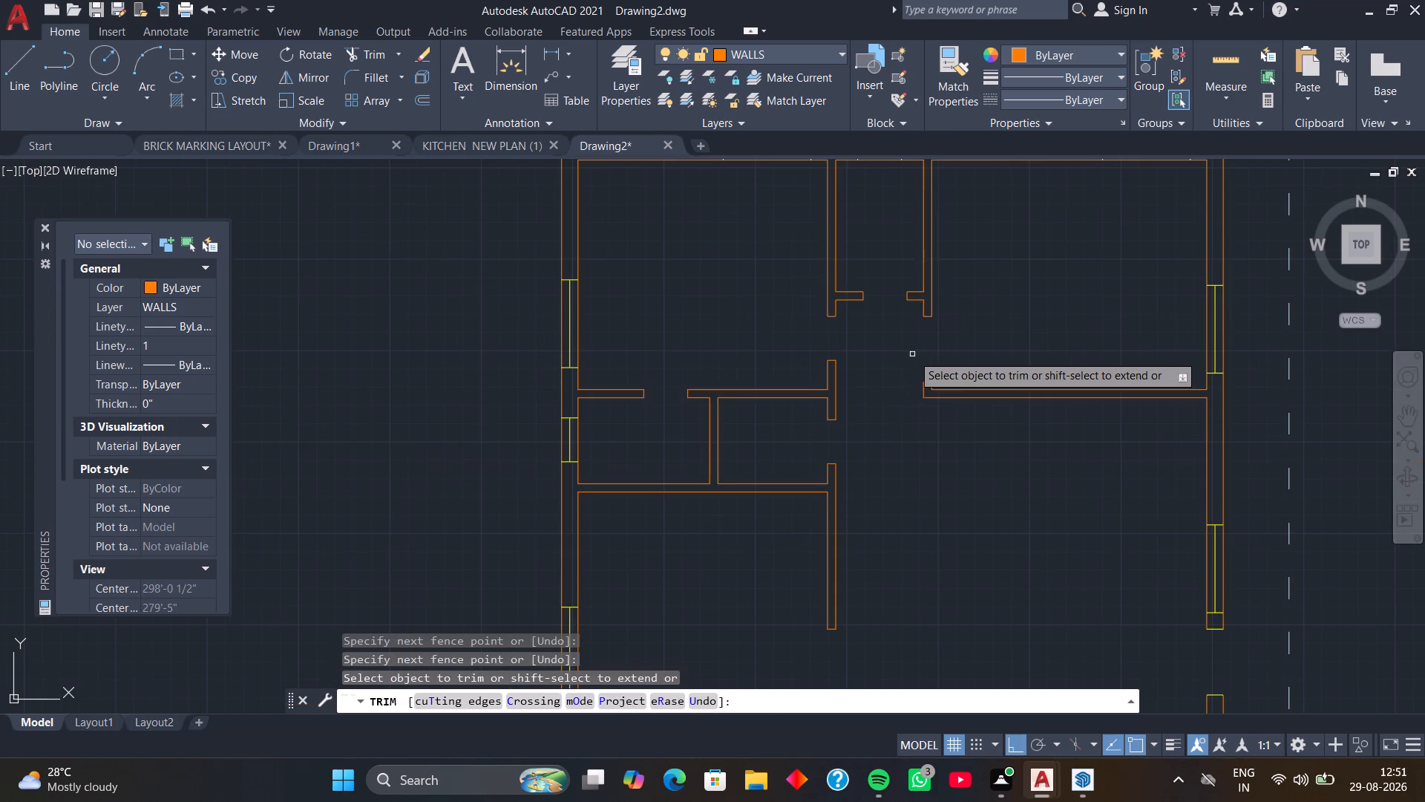
key("space")
Examine the redrawn plan's door and window openings, along with the PROPOSED GROUND FLOOR PLAN reference above it.
scroll(912, 347, "down", 2)
middle_click_drag(908, 368, 923, 301)
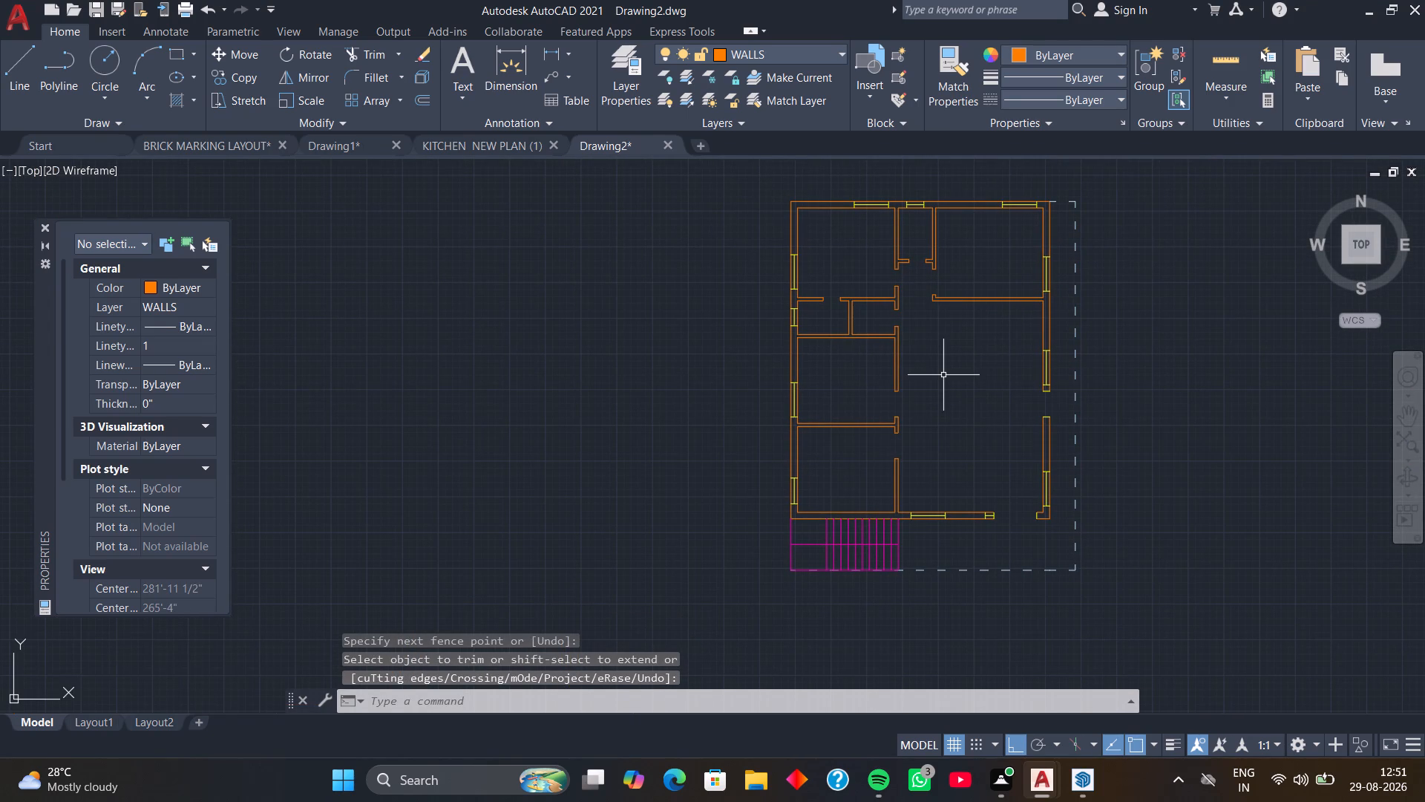
middle_click_drag(963, 429, 947, 424)
scroll(1021, 538, "up", 2)
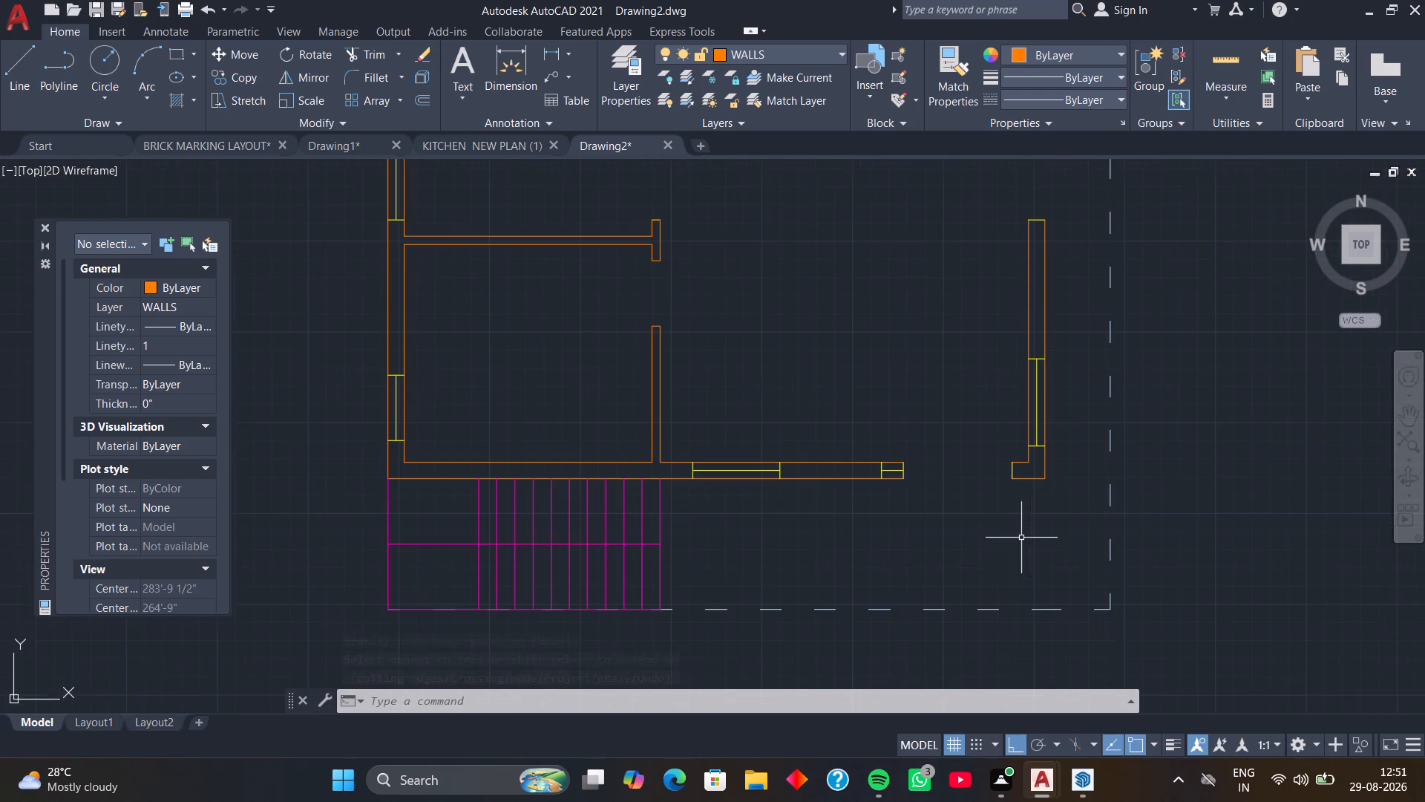
middle_click_drag(965, 520, 986, 516)
scroll(1003, 423, "down", 1)
middle_click_drag(1003, 423, 960, 423)
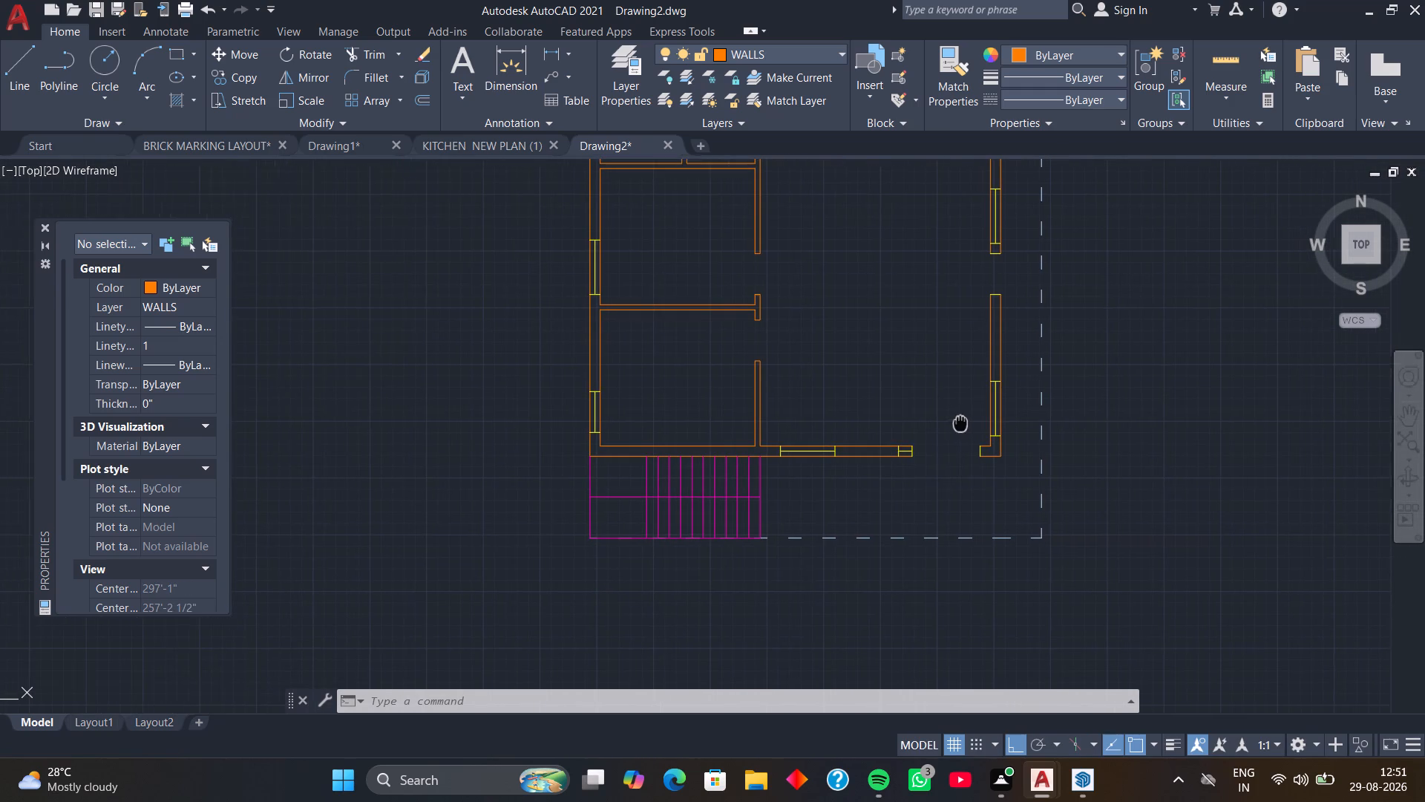
middle_click_drag(960, 423, 957, 425)
scroll(951, 390, "down", 1)
middle_click_drag(926, 337, 830, 372)
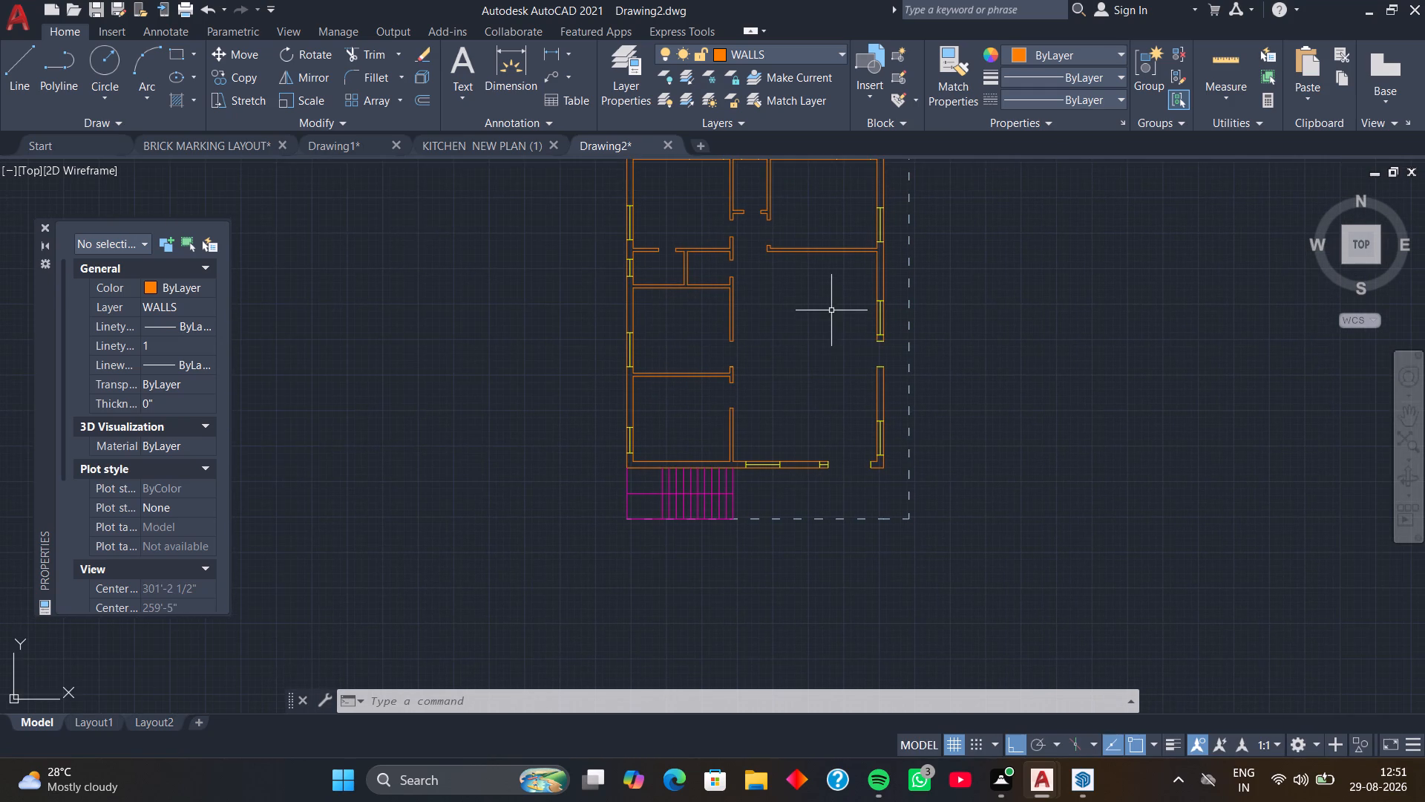
middle_click_drag(831, 310, 801, 399)
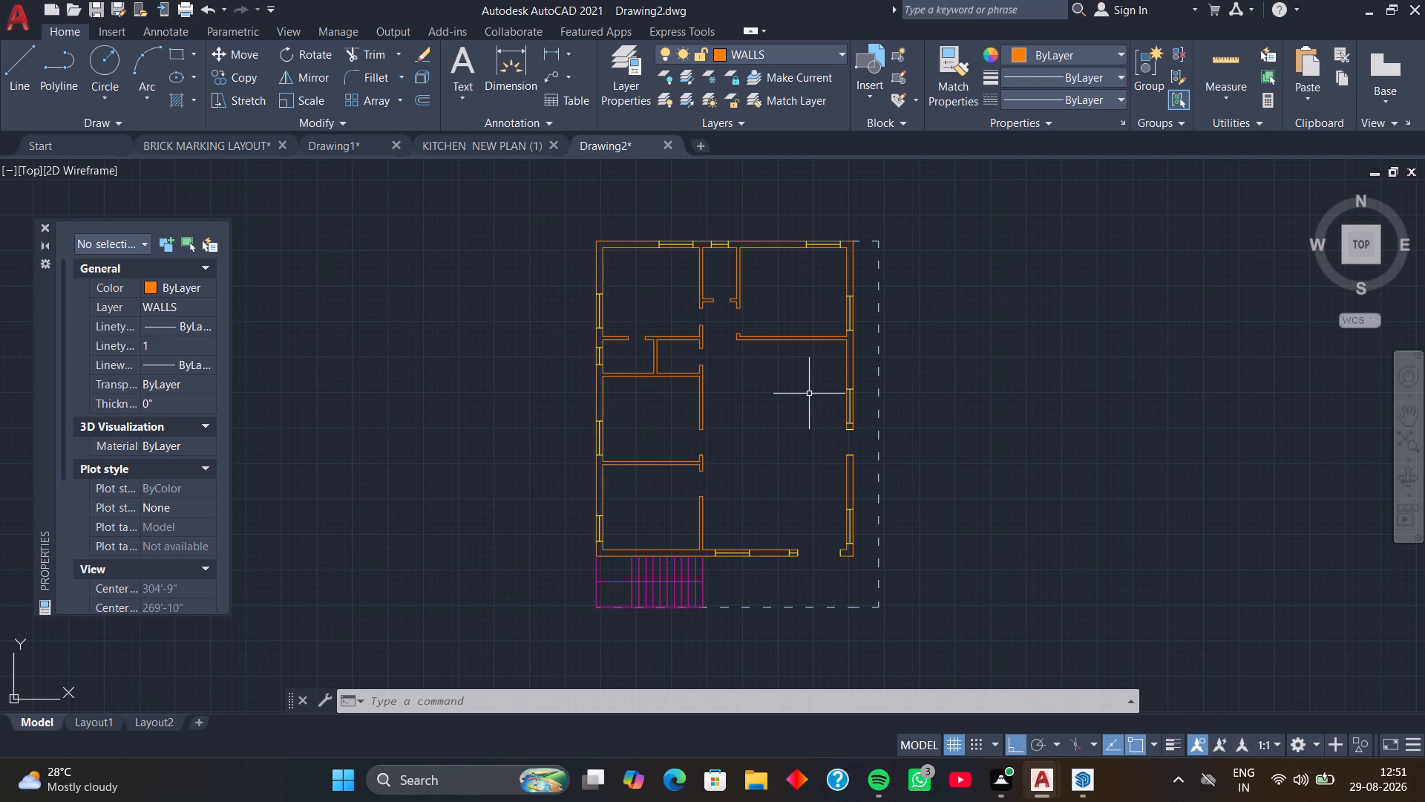
middle_click_drag(809, 394, 868, 375)
middle_click_drag(810, 359, 846, 353)
scroll(828, 293, "up", 1)
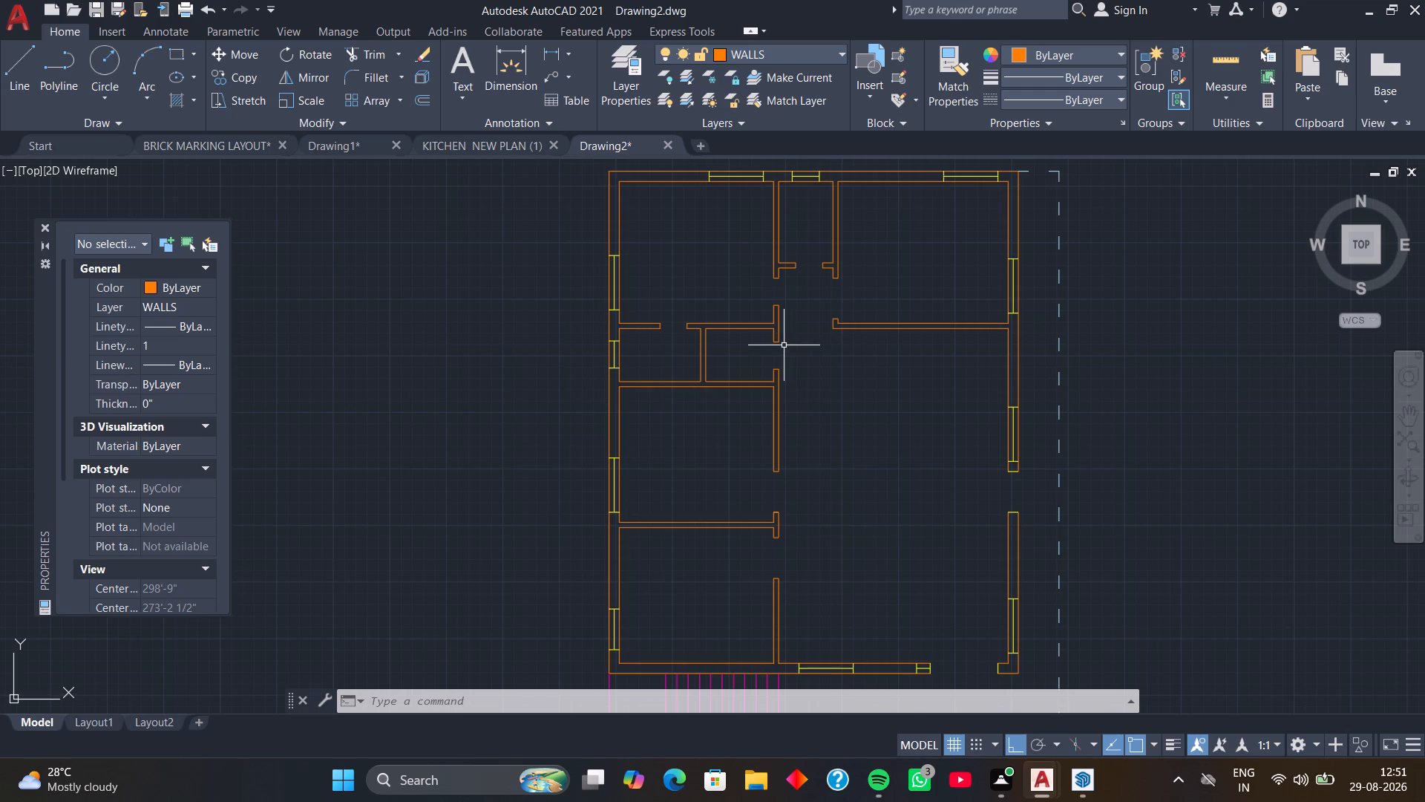
scroll(838, 453, "down", 1)
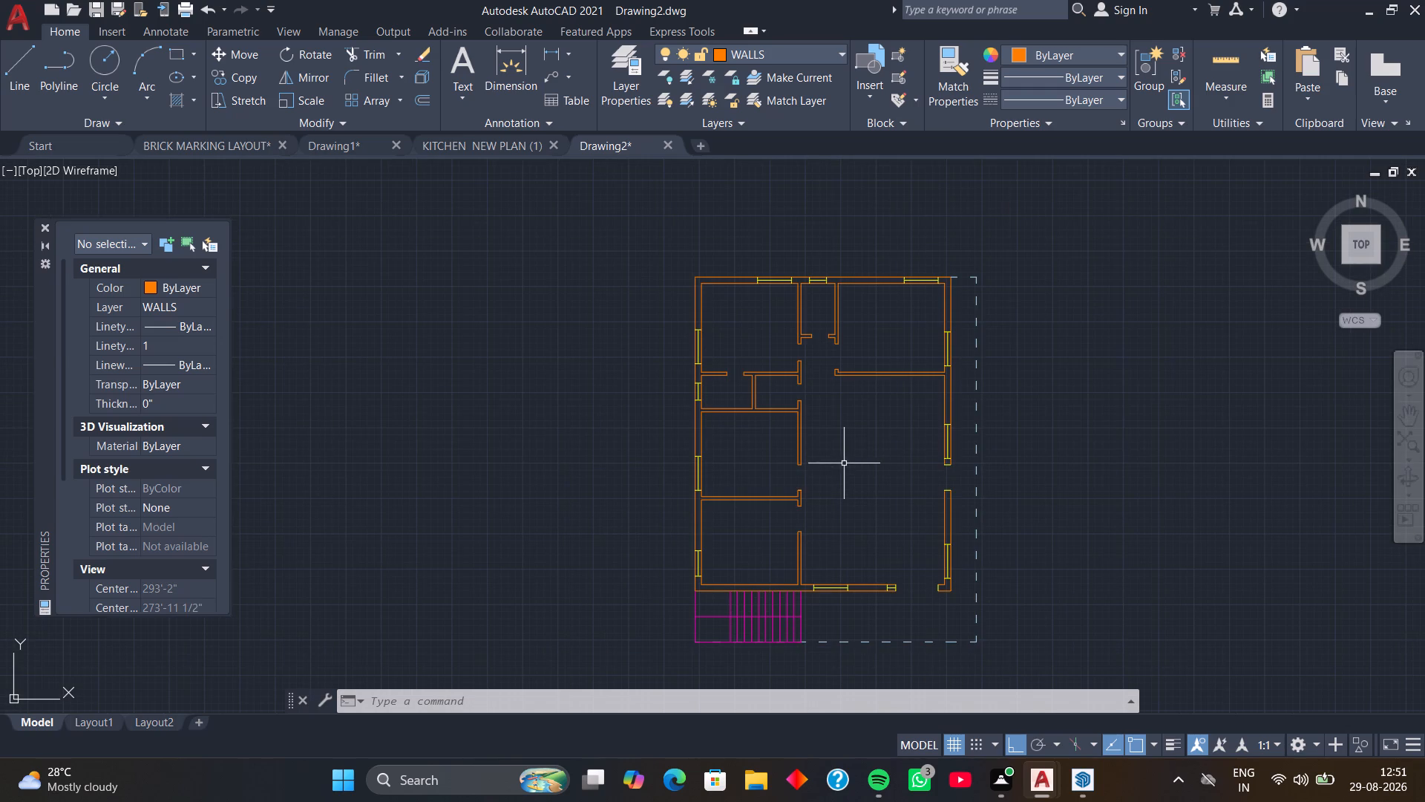
middle_click_drag(845, 467, 844, 411)
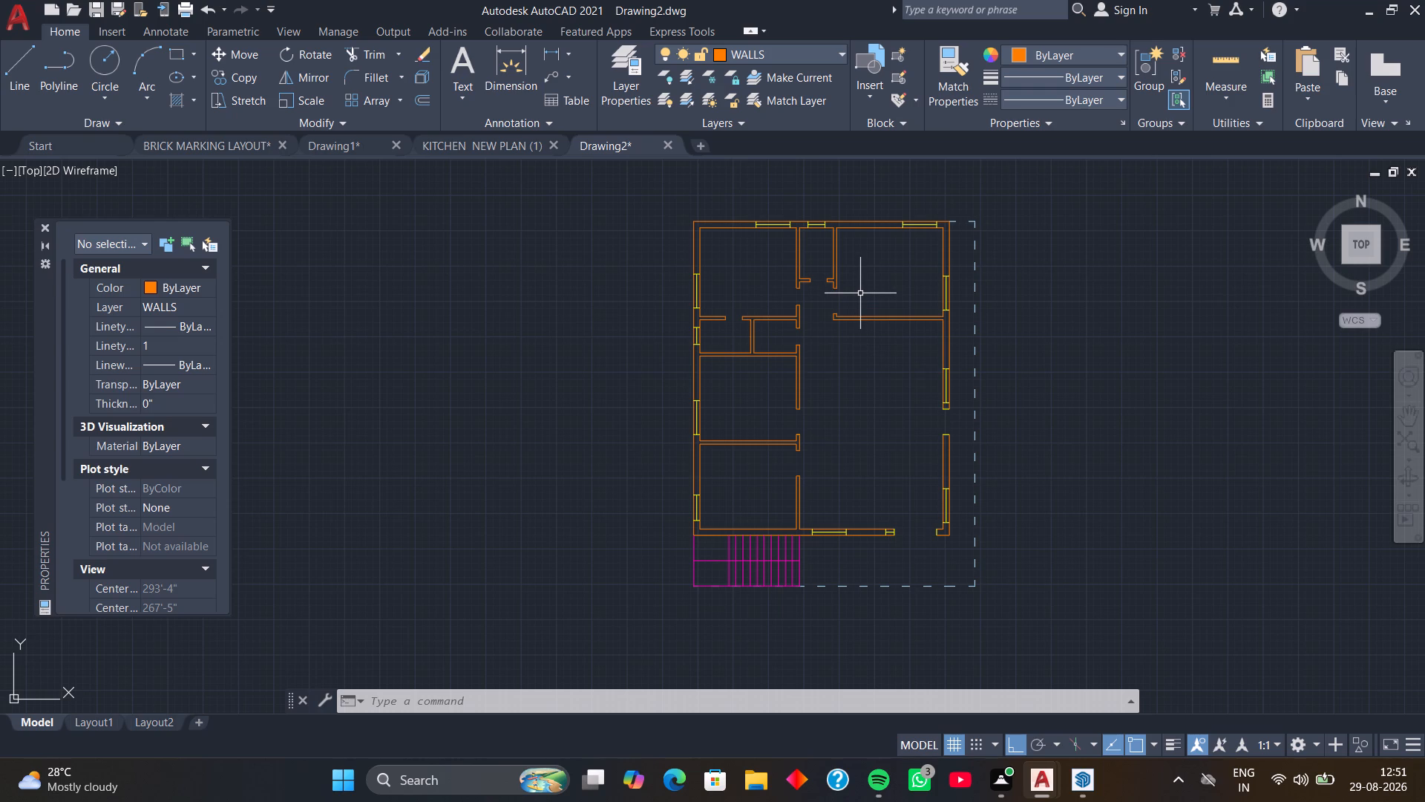
scroll(860, 293, "down", 1)
middle_click_drag(860, 293, 940, 331)
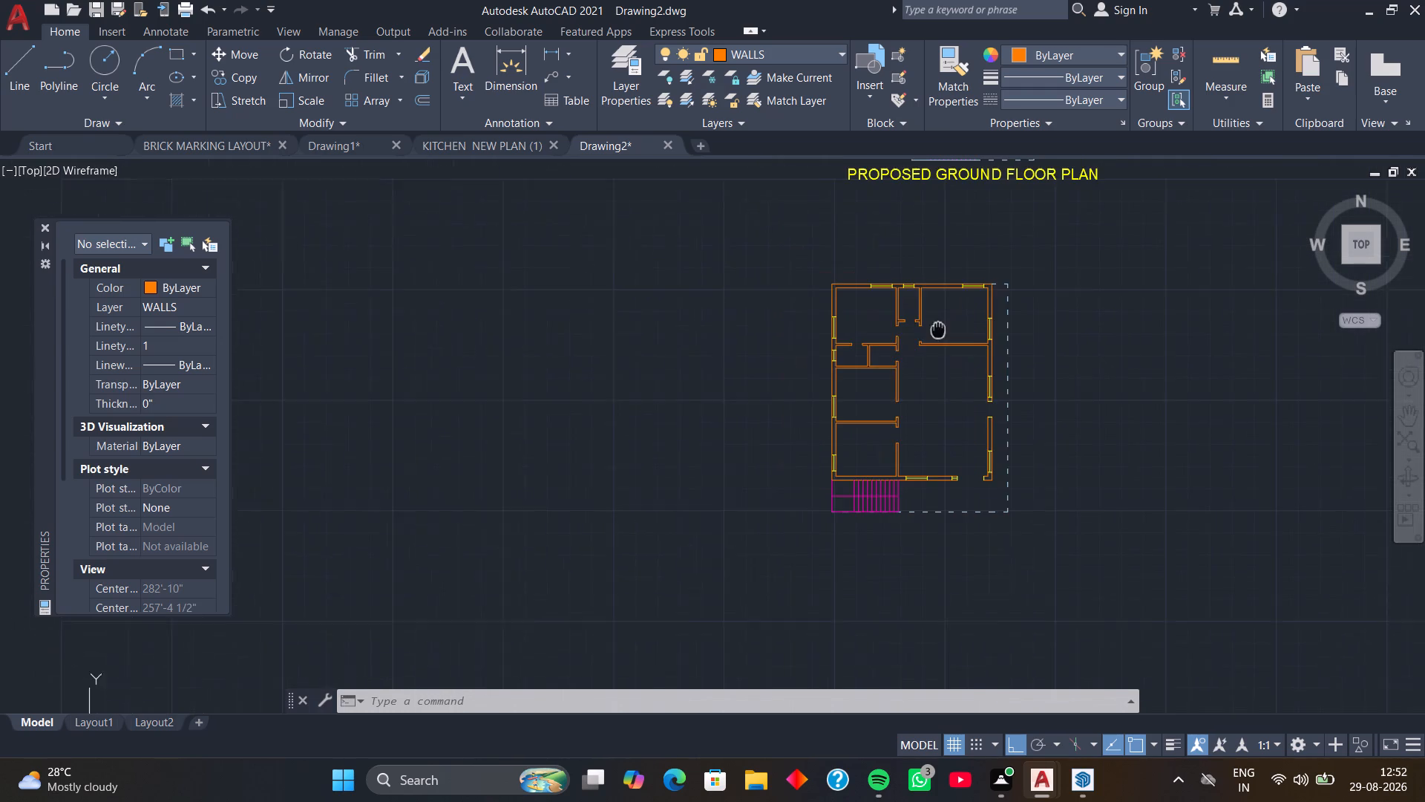
middle_click_drag(940, 331, 966, 356)
scroll(913, 313, "up", 3)
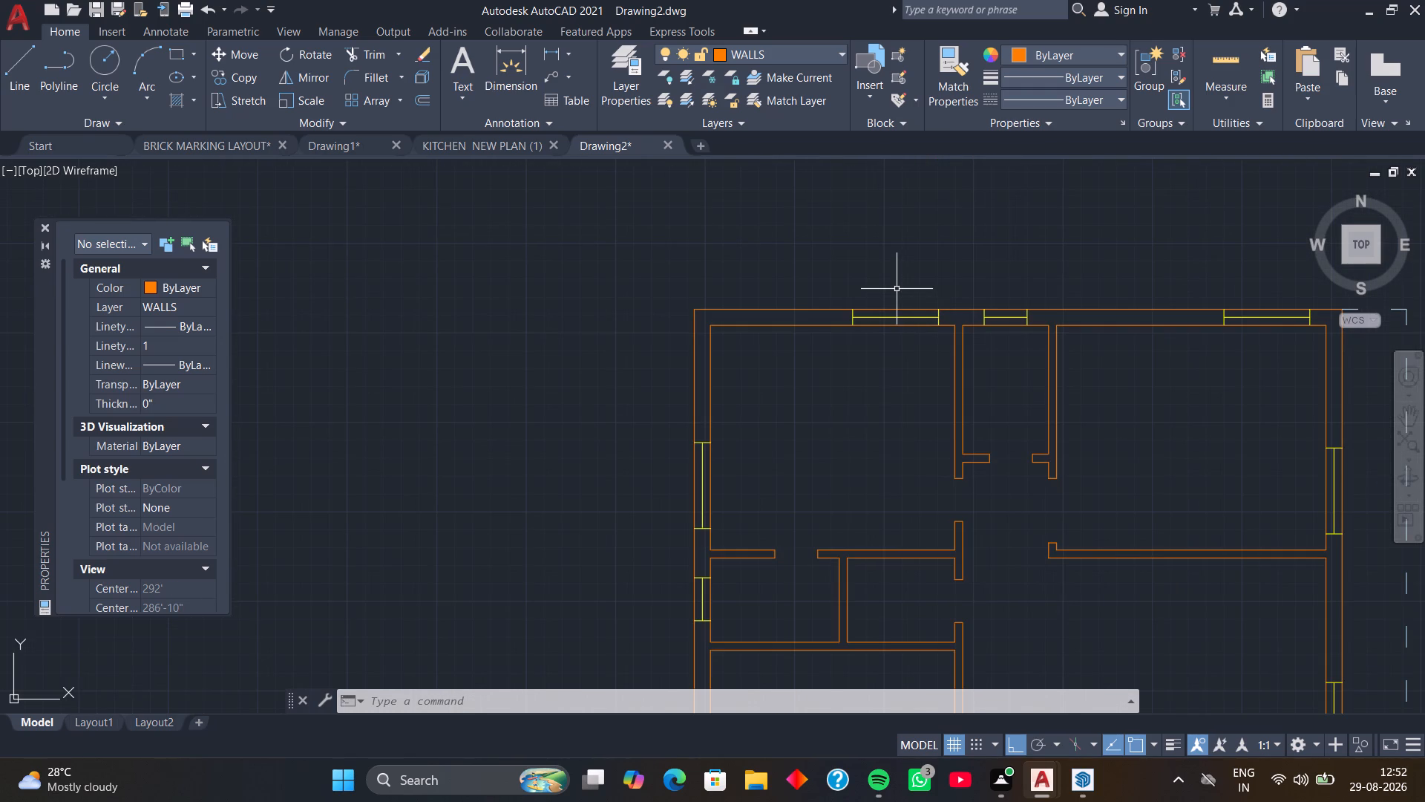
scroll(817, 227, "down", 1)
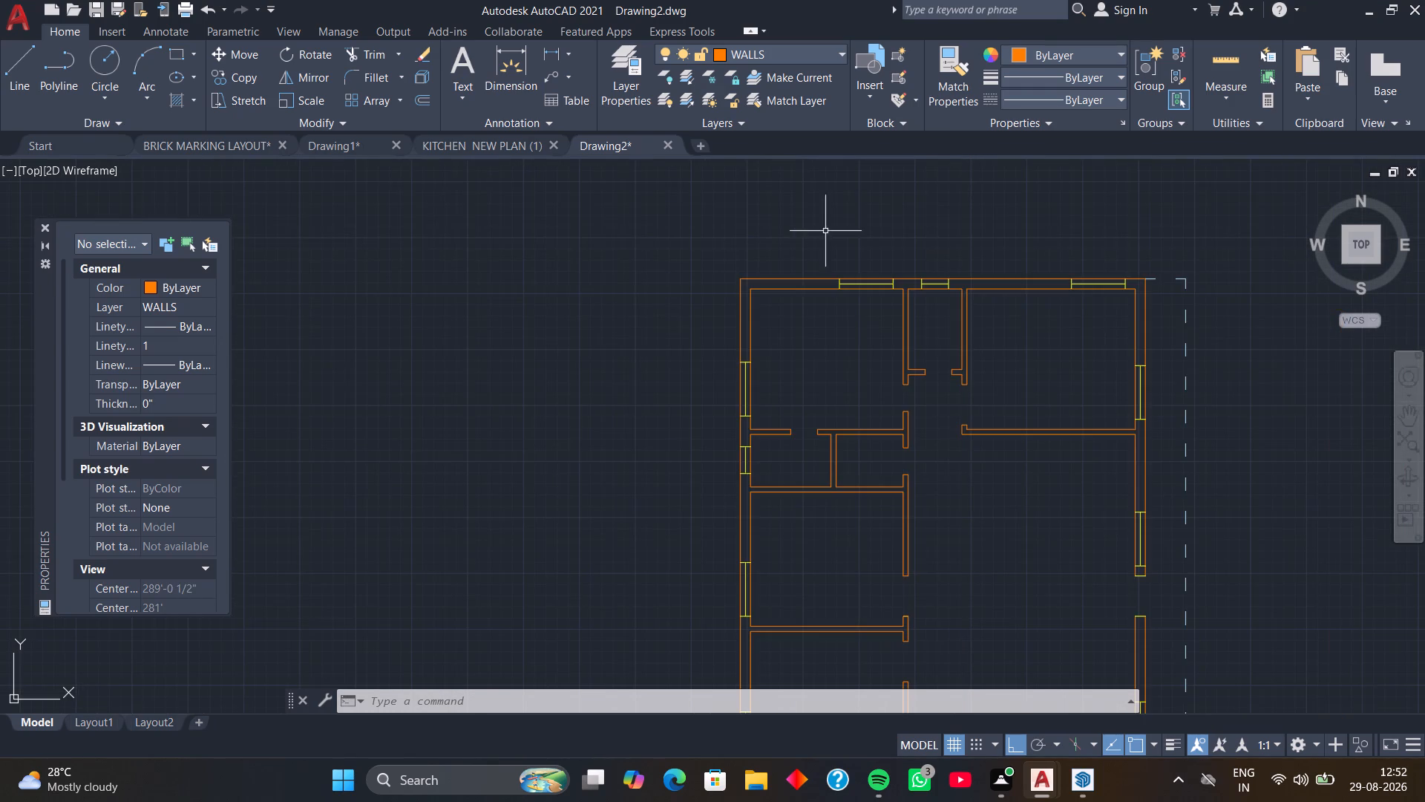
scroll(839, 225, "down", 2)
middle_click_drag(864, 238, 854, 415)
middle_click_drag(871, 370, 862, 379)
scroll(859, 276, "up", 2)
scroll(856, 276, "down", 2)
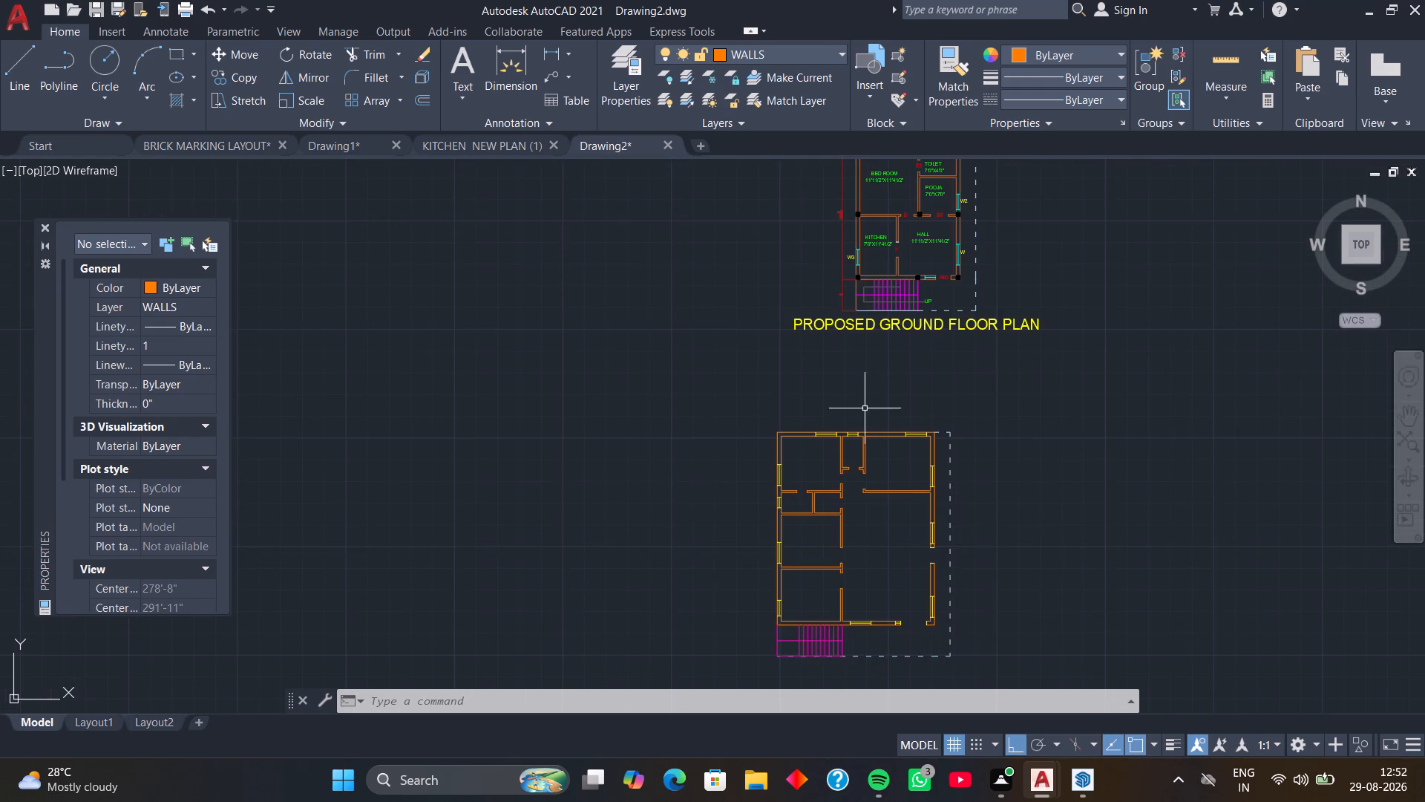
middle_click_drag(865, 408, 931, 397)
On the WINDOWS layer, add single-line texts W and W3 beside the redrawn plan, about 13'-6" high and rotated 270°.
left_click(842, 50)
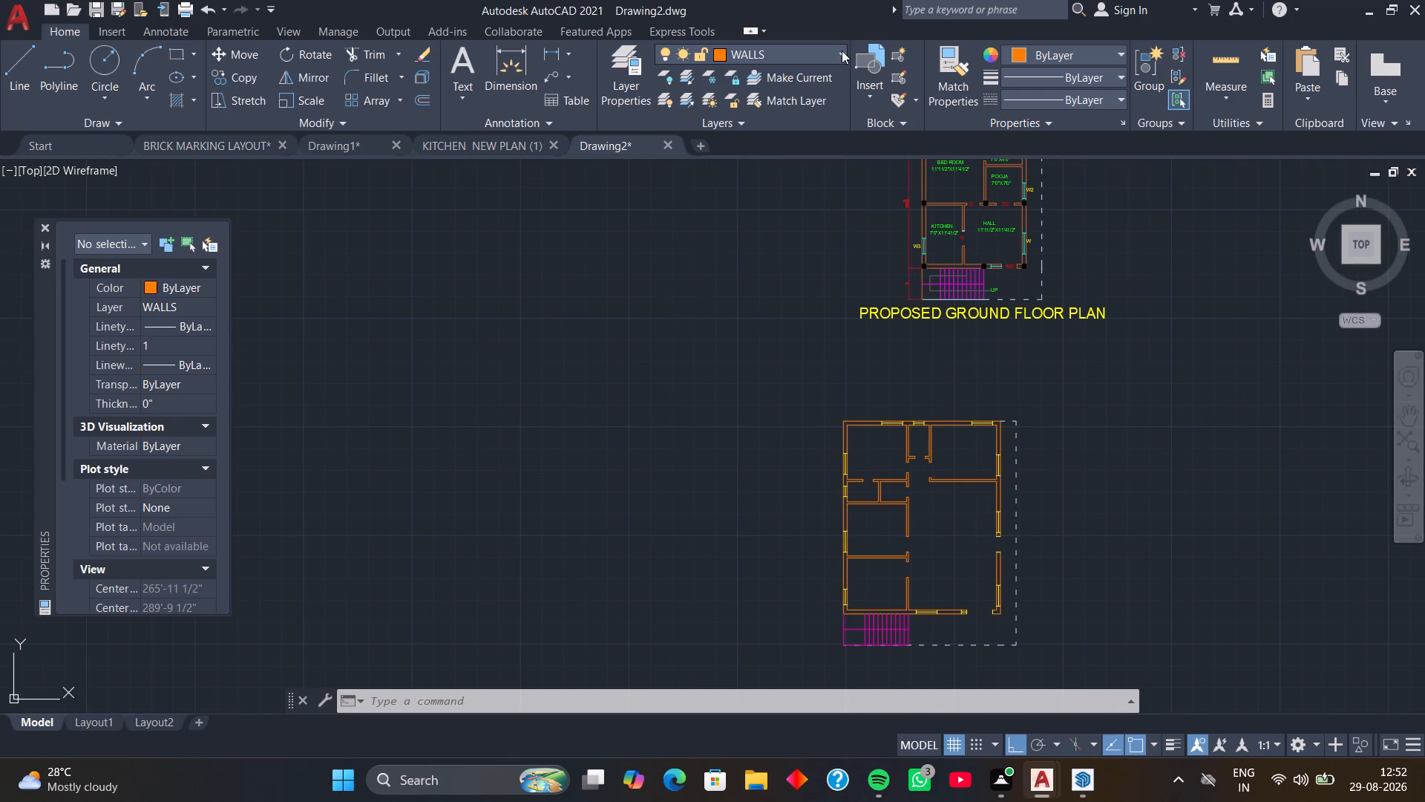
left_click(765, 230)
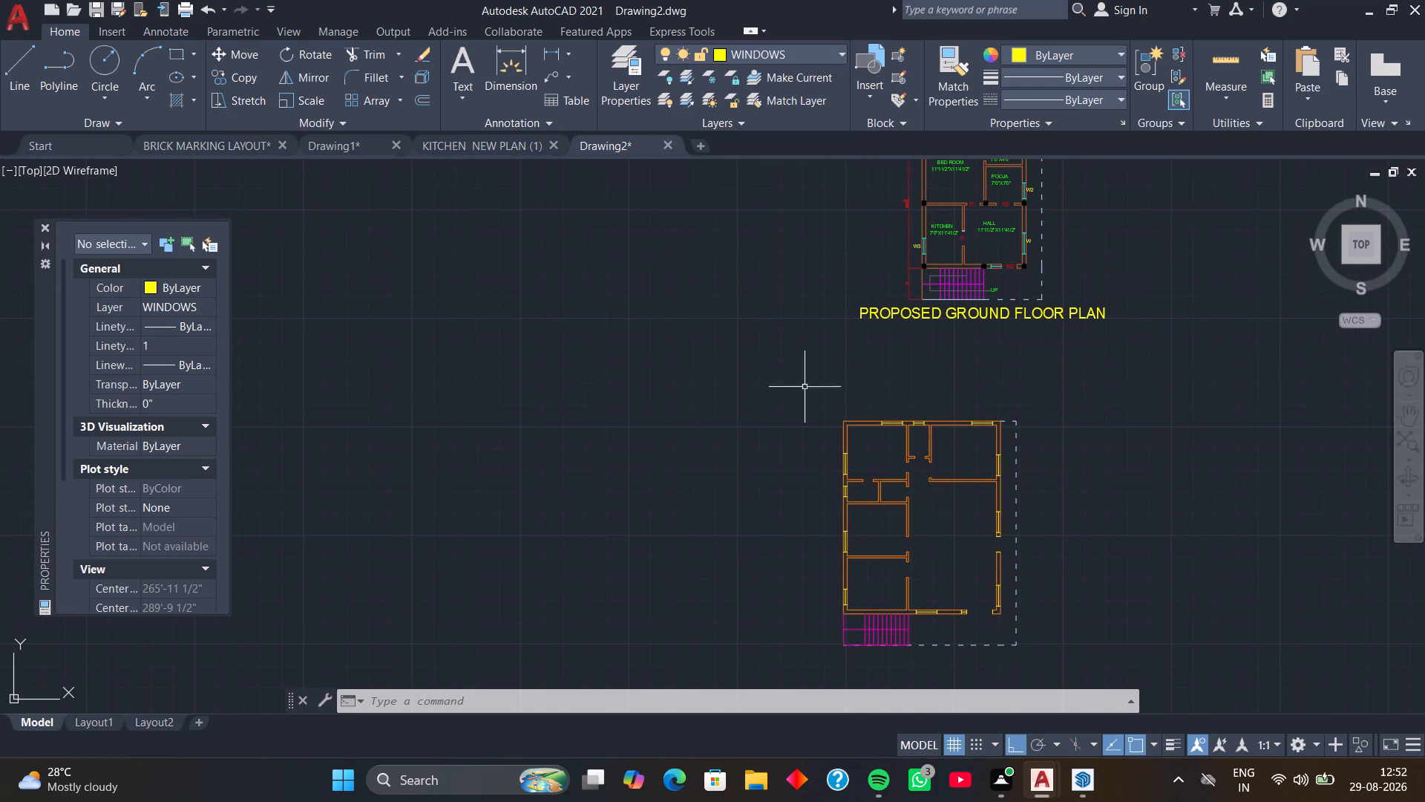
middle_click_drag(806, 388, 935, 365)
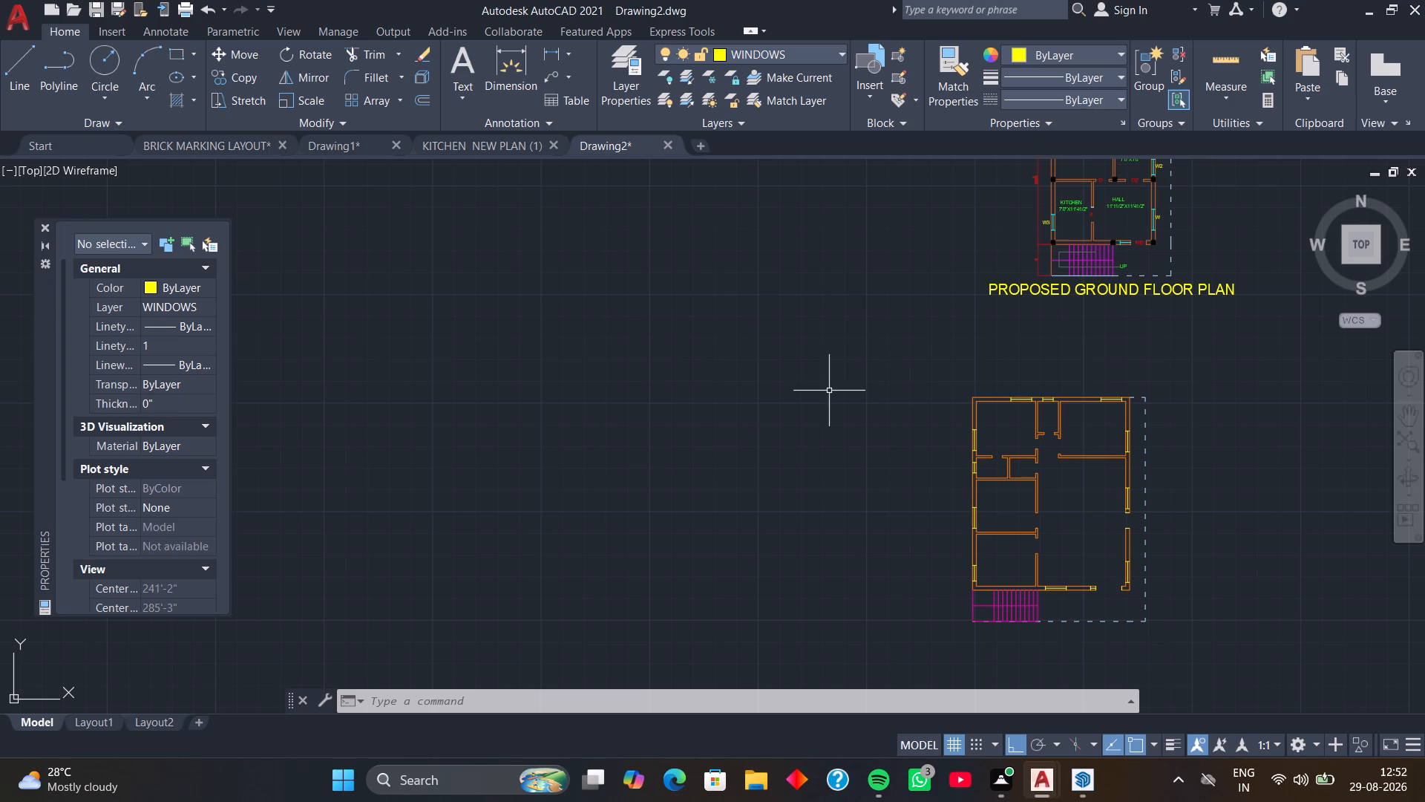
middle_click_drag(824, 390, 849, 387)
key("d")
key("t")
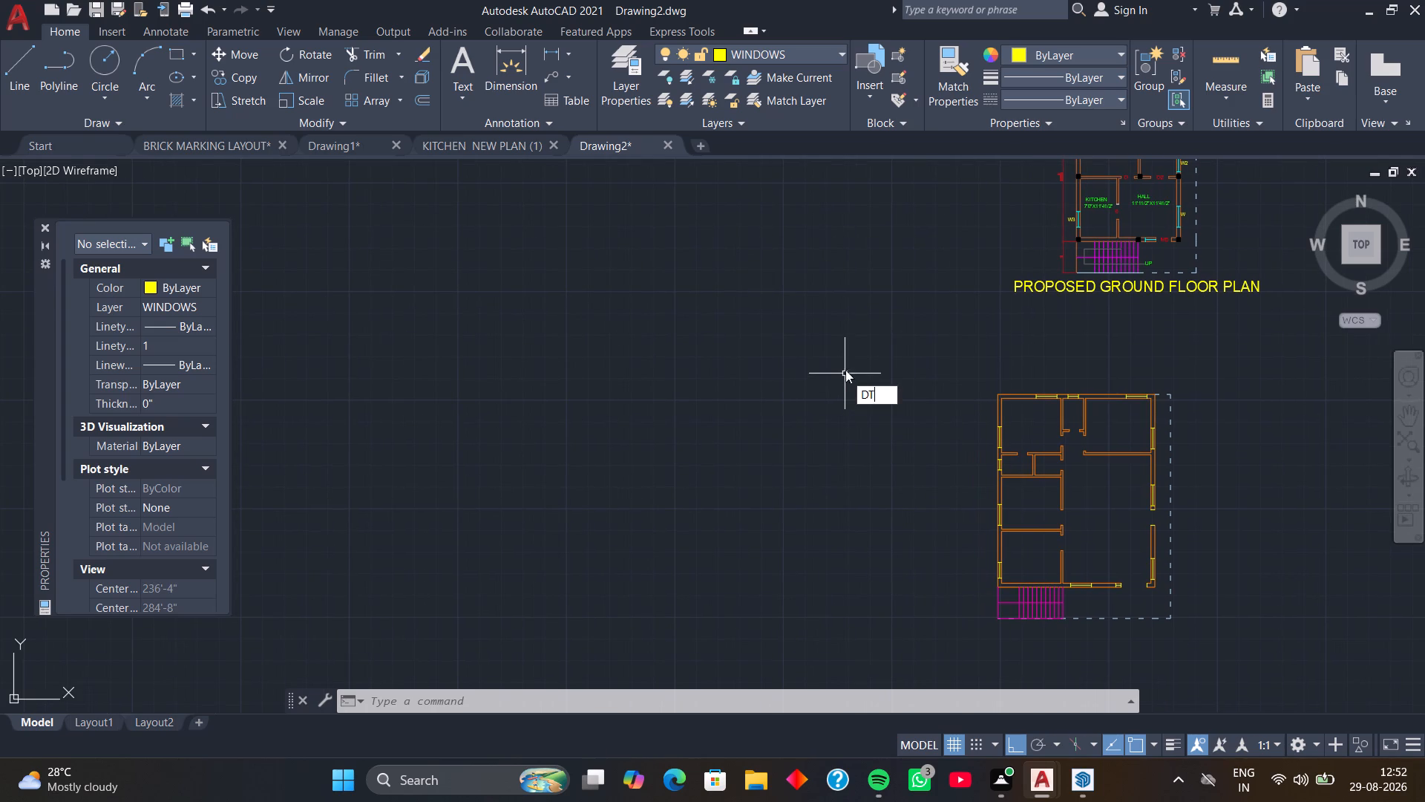
key("space")
left_click(845, 370)
left_click(860, 440)
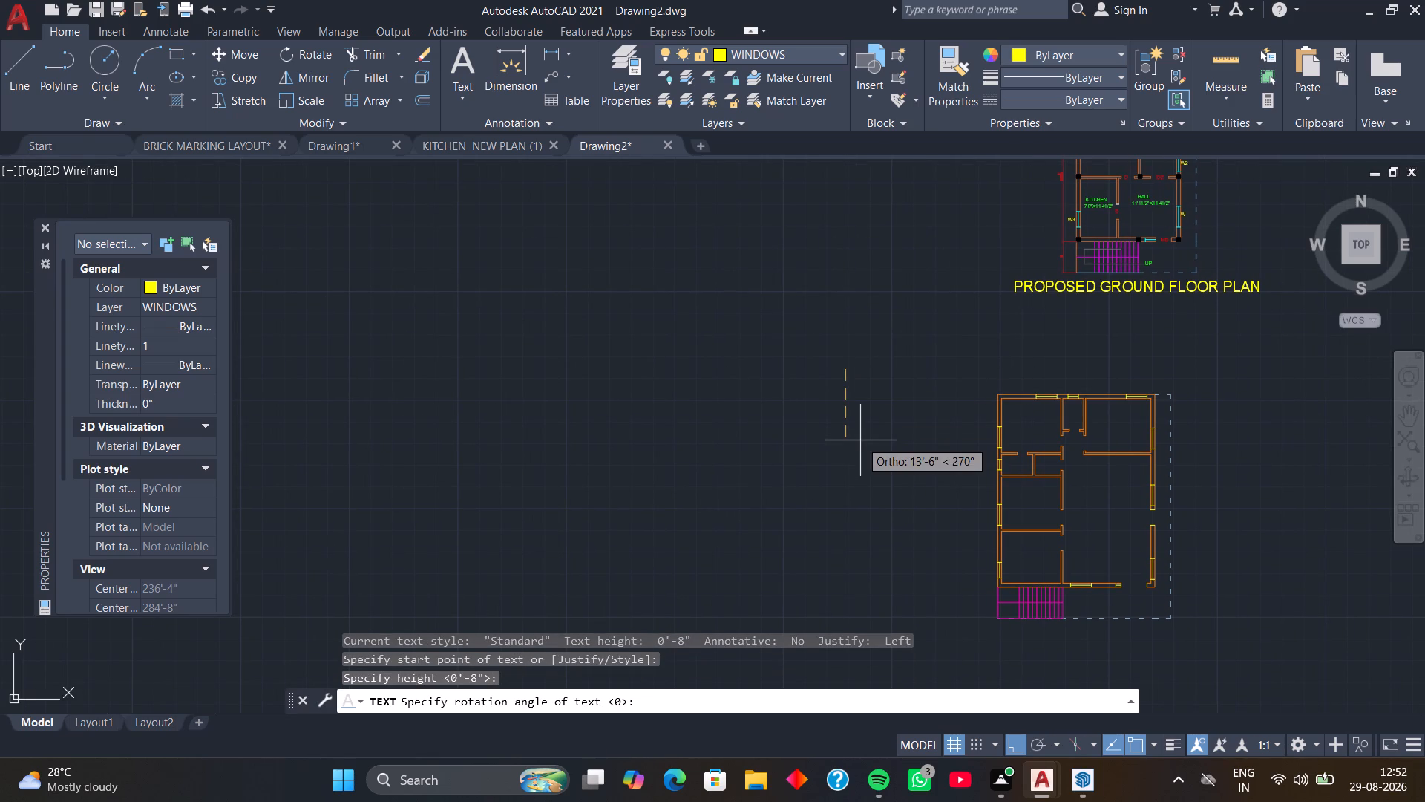
left_click(860, 440)
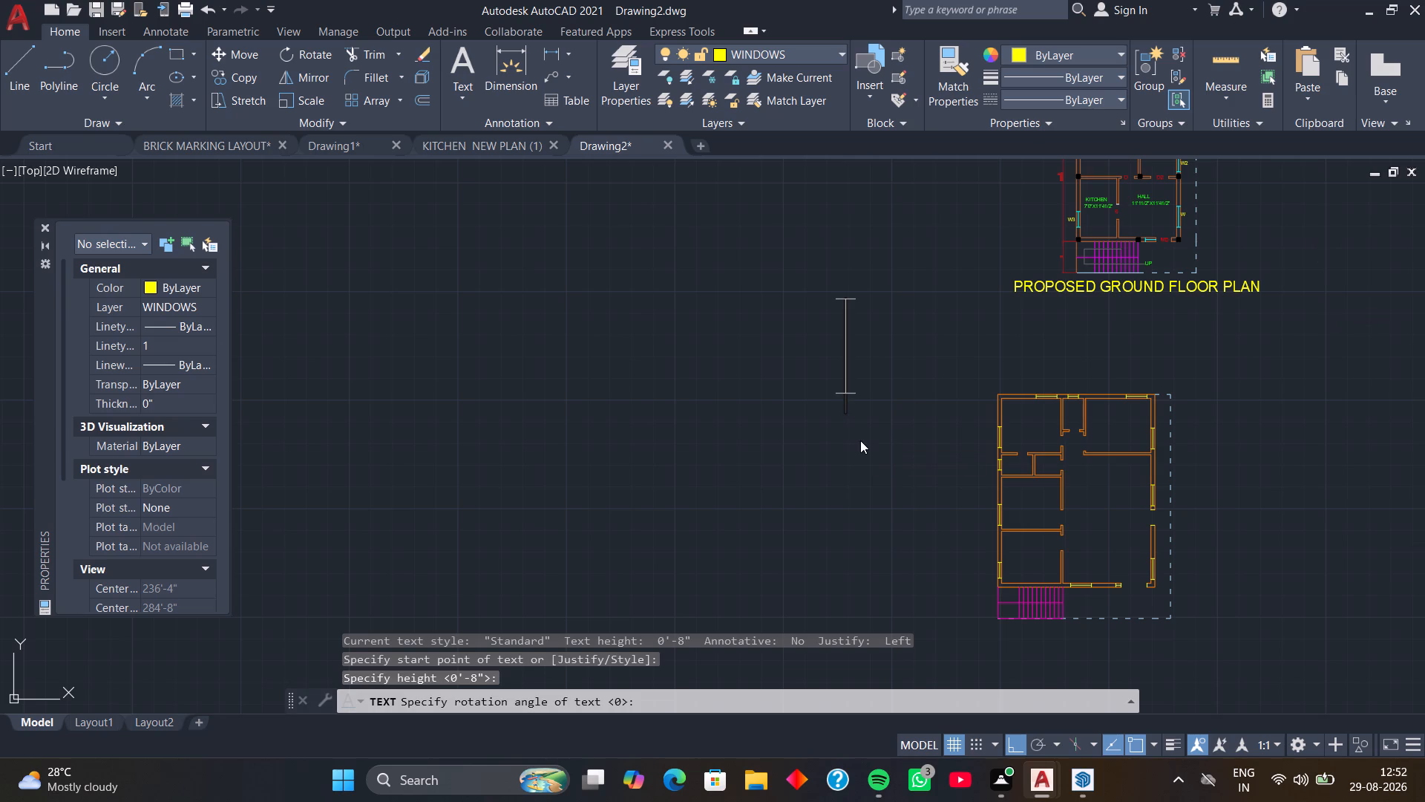
key("w")
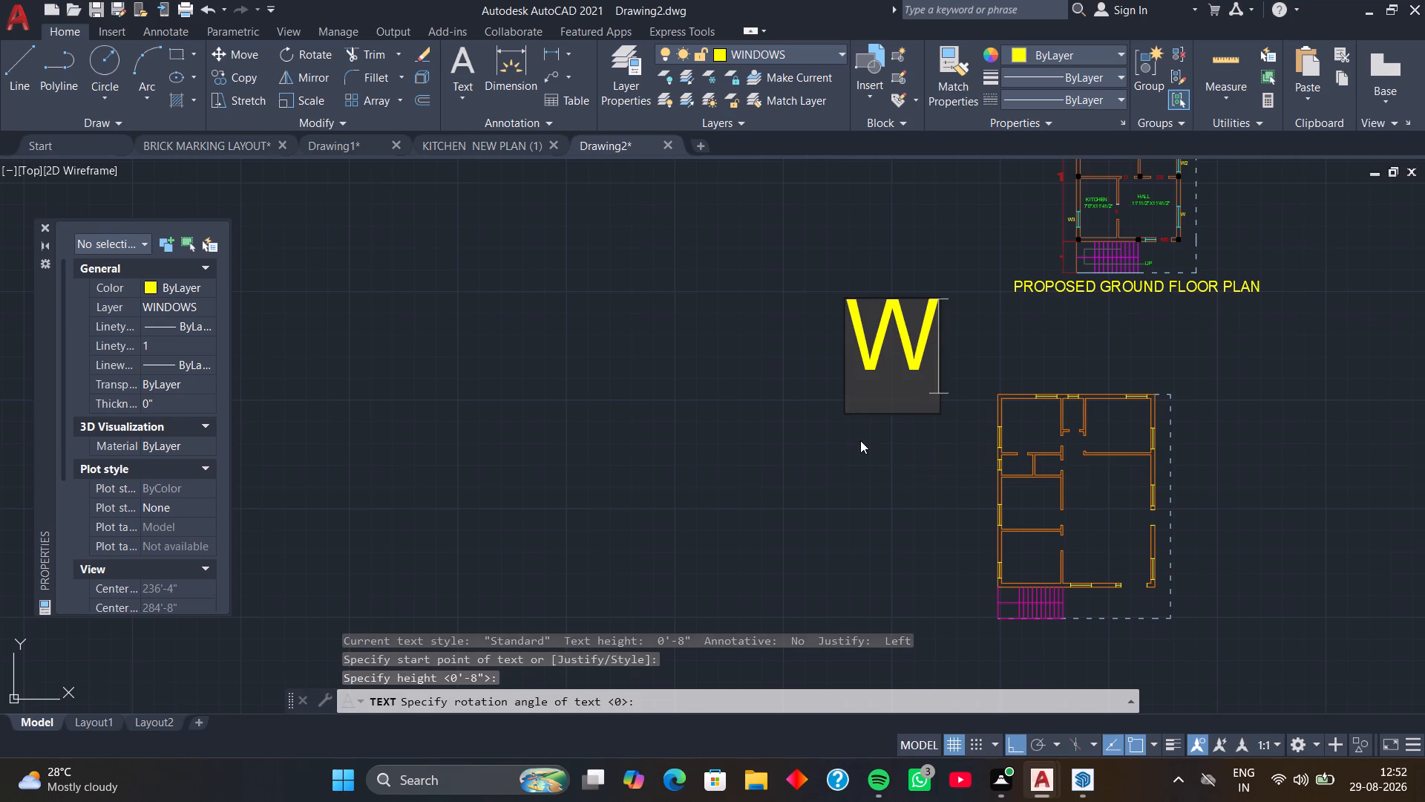
key("Return")
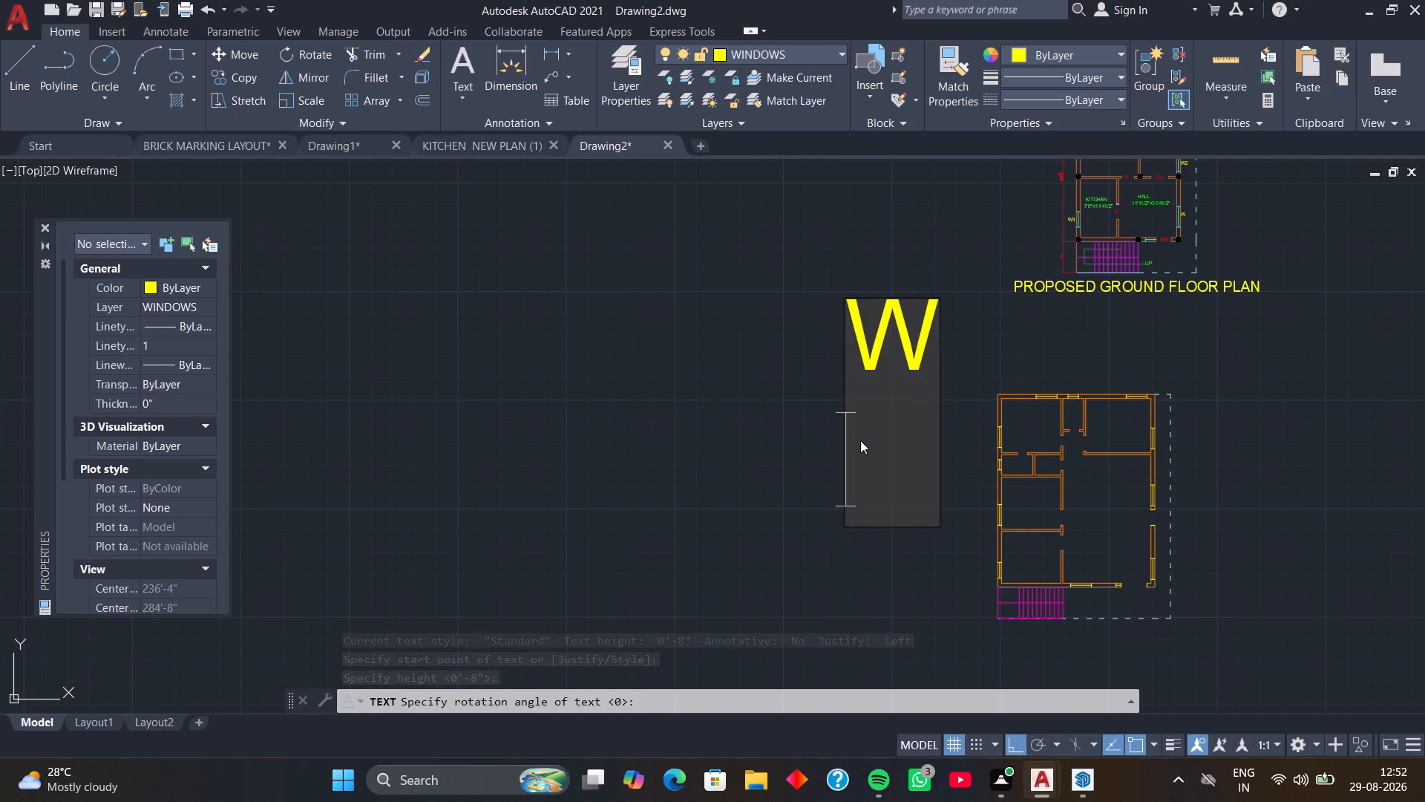
type("W3")
key("Return")
key("Return")
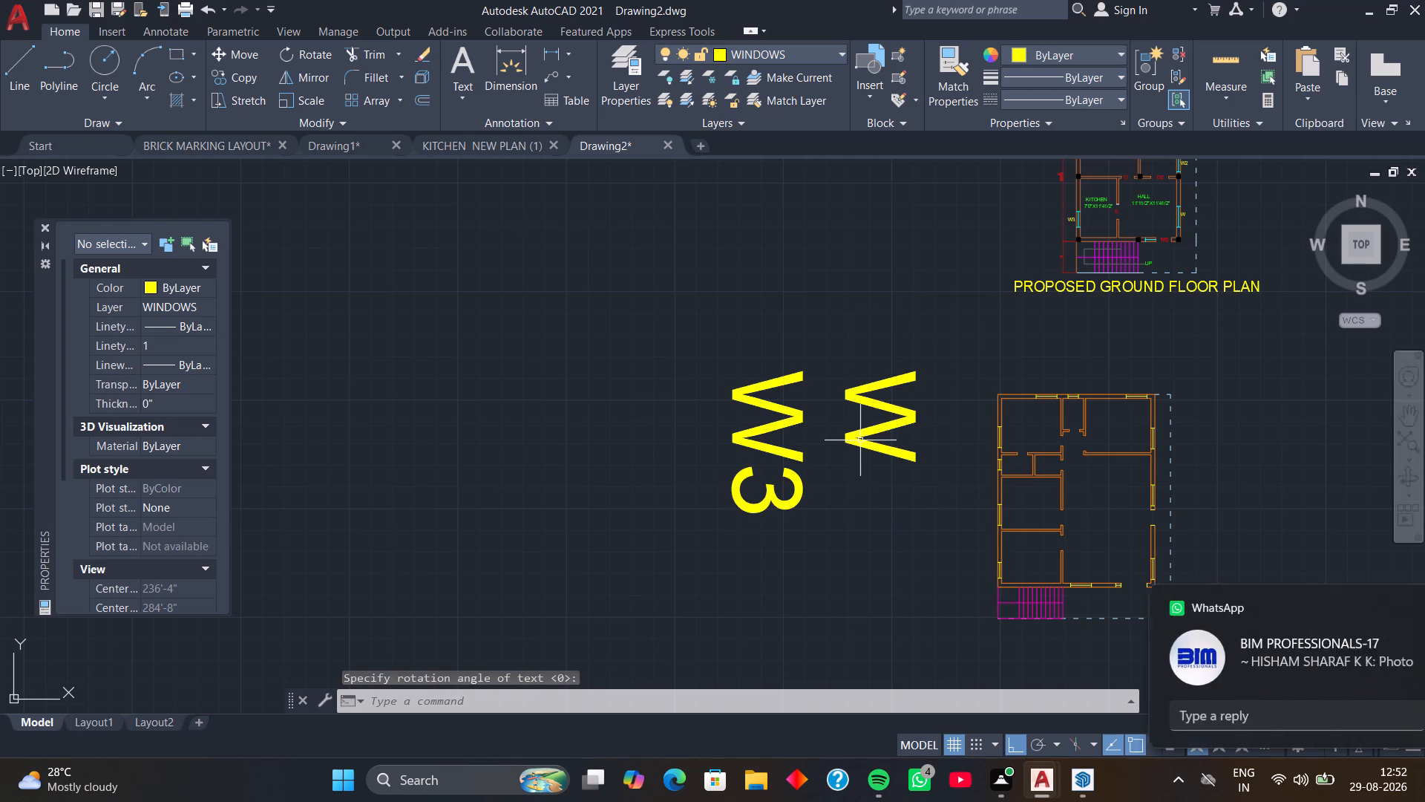
Erase the oversized rotated W and W3 texts beside the redrawn plan.
left_click(874, 417)
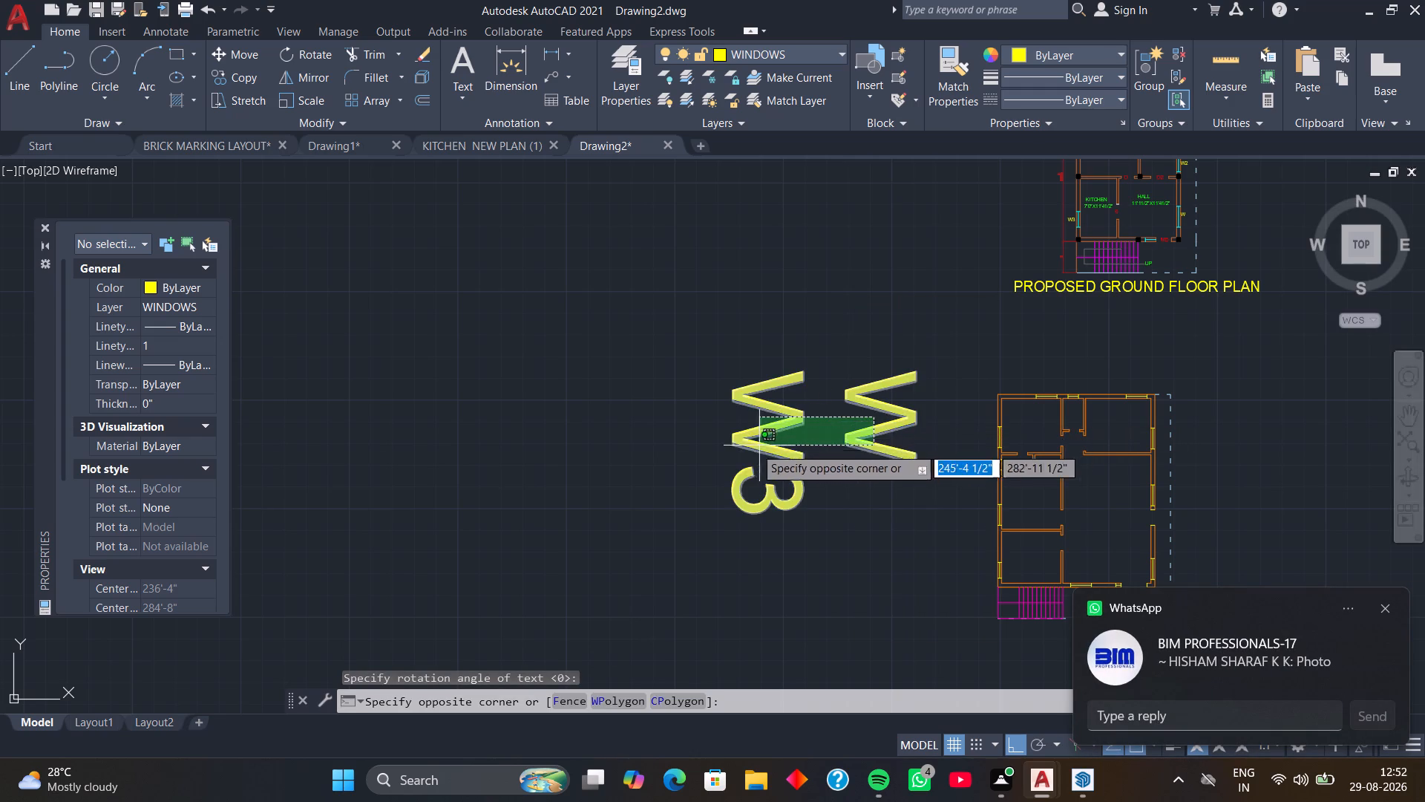
left_click(738, 453)
key("Delete")
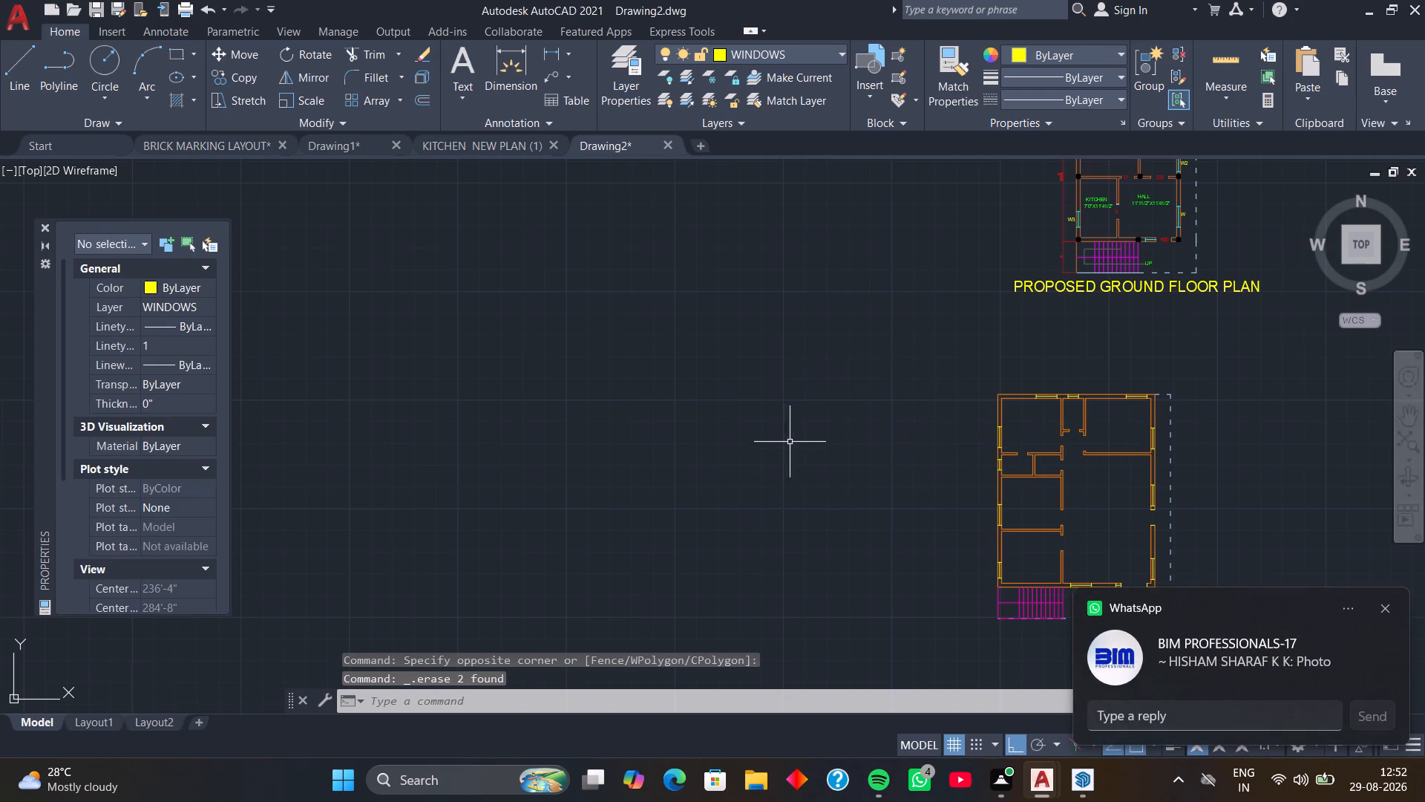
Add single-line texts W, W3 and V beside the redrawn plan, 1' high with 0 rotation.
key("d")
type("T")
key("space")
left_click(795, 412)
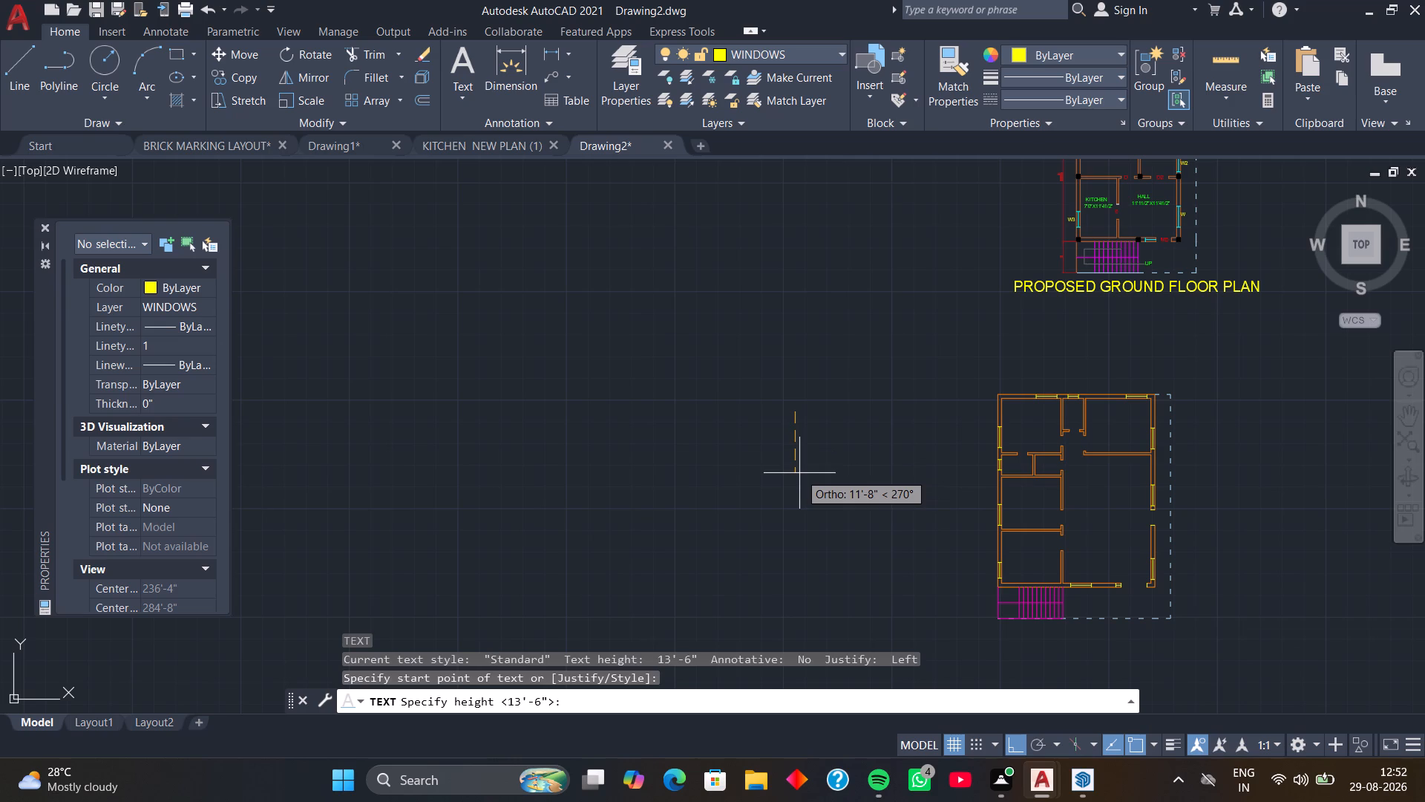
type("1'")
key("Return")
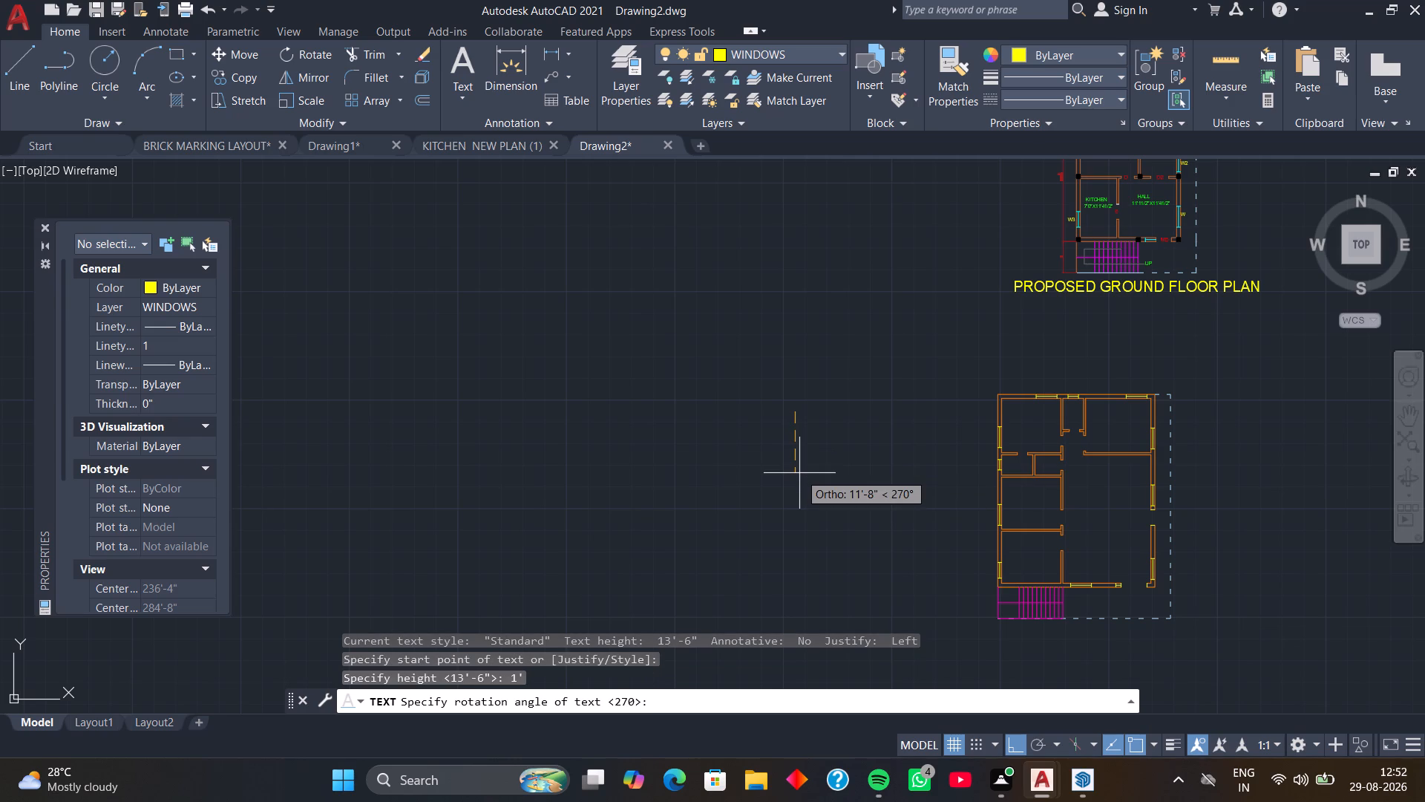
key("0")
key("Return")
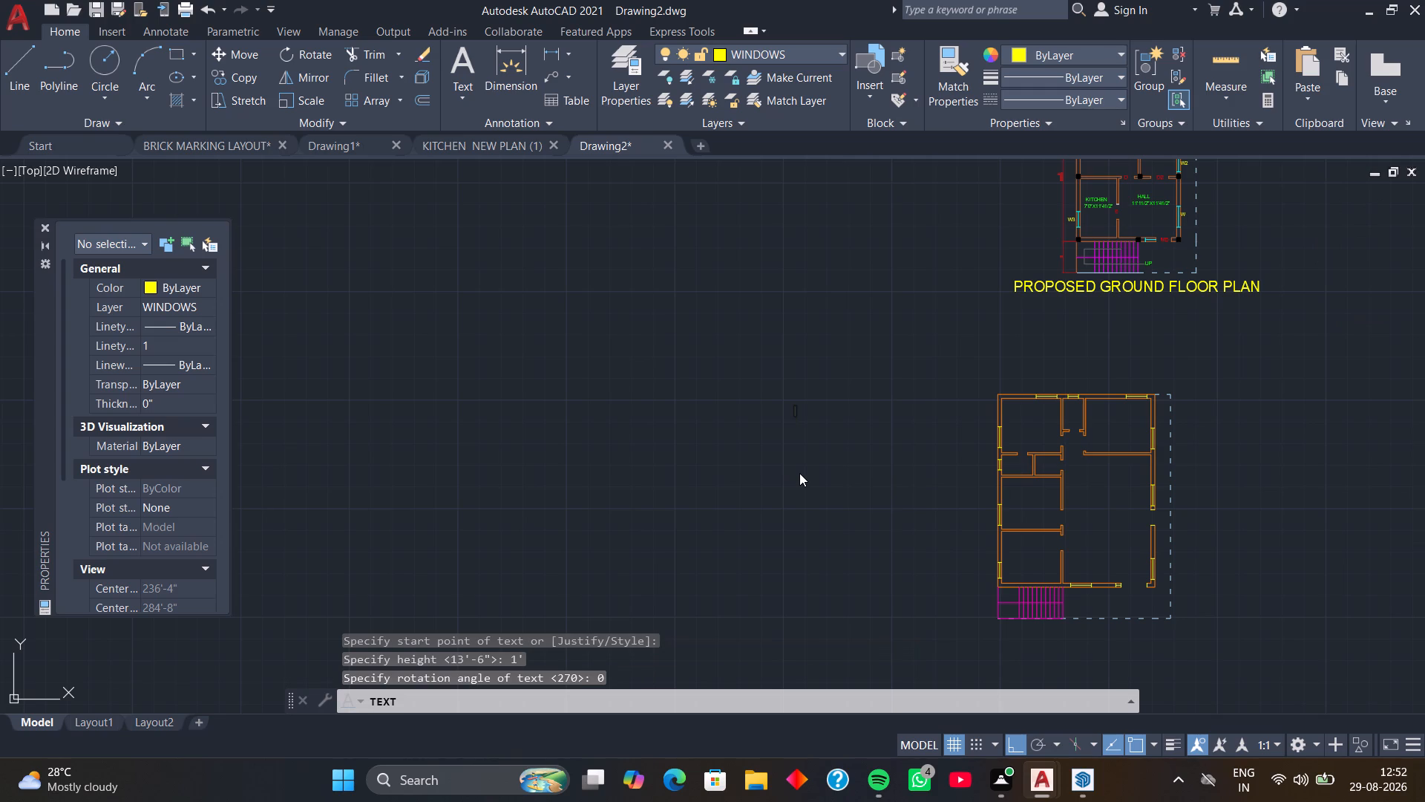
key("w")
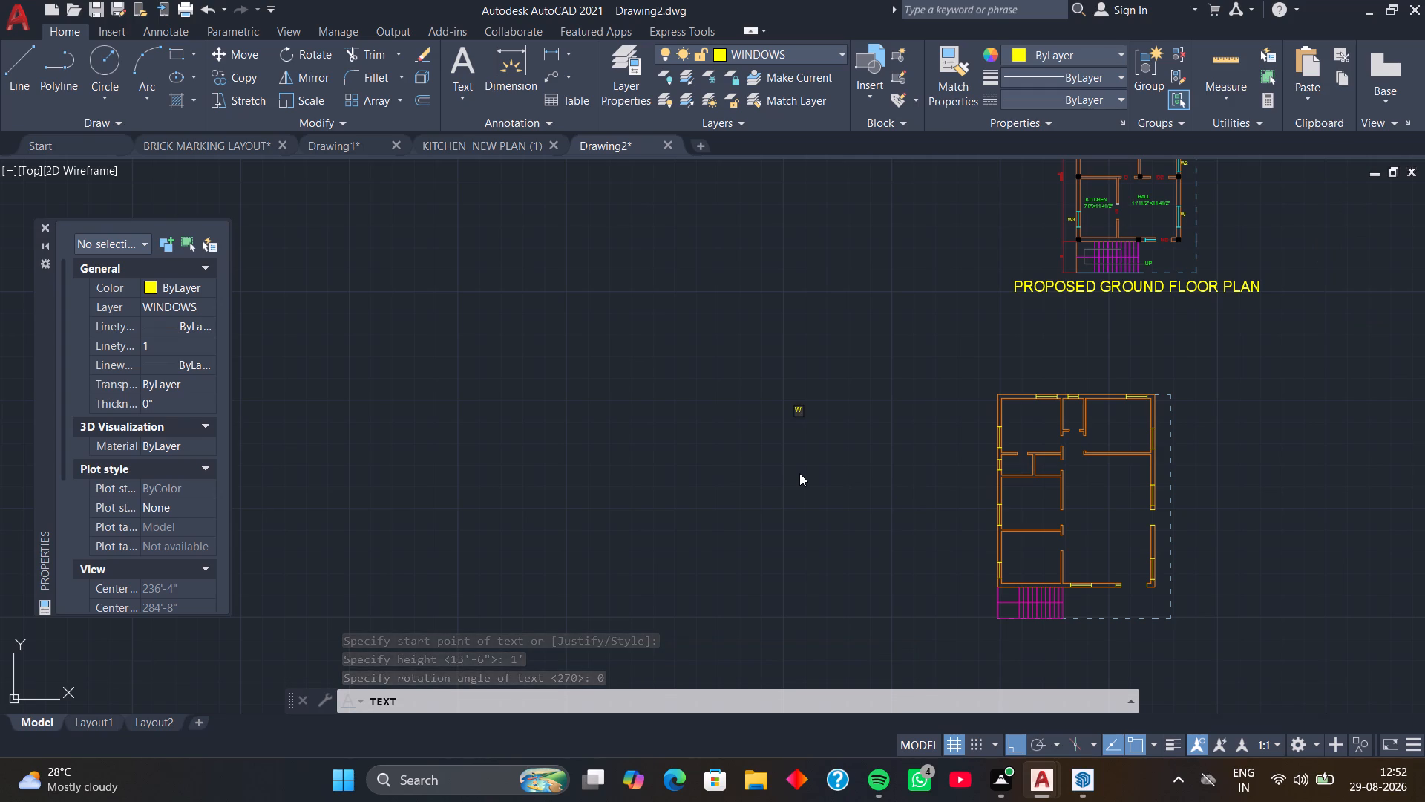
key("Return")
type("W3")
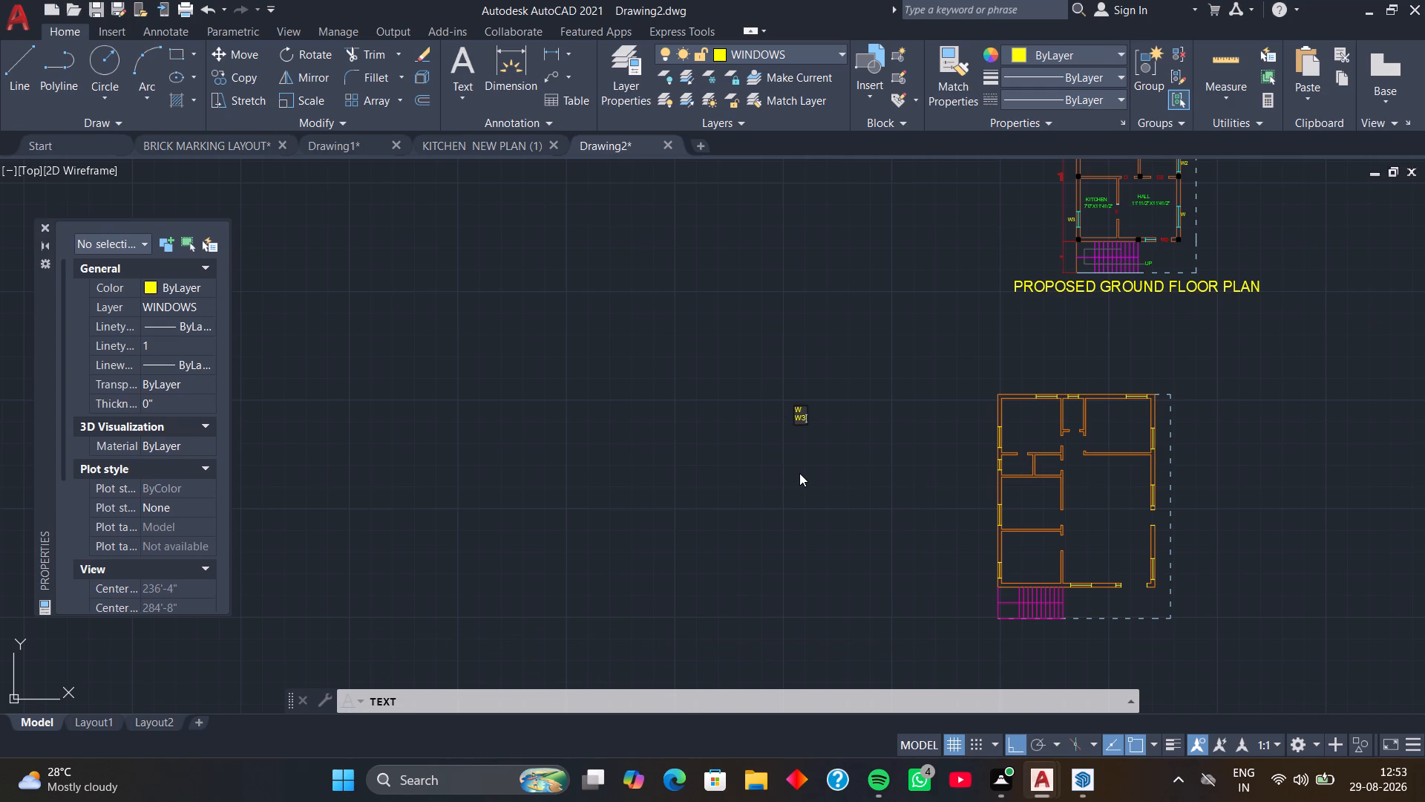
key("Return")
key("v")
key("Return")
key("Return")
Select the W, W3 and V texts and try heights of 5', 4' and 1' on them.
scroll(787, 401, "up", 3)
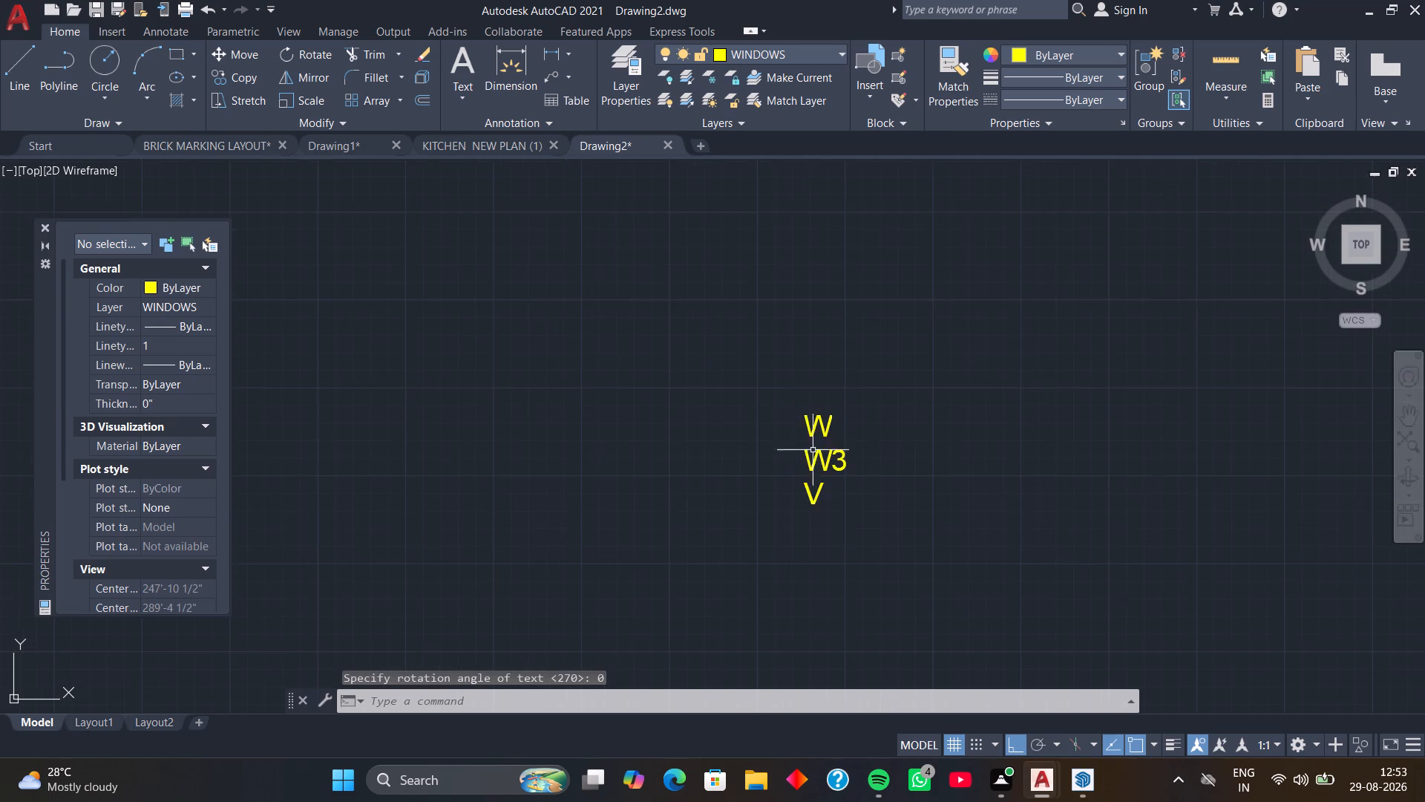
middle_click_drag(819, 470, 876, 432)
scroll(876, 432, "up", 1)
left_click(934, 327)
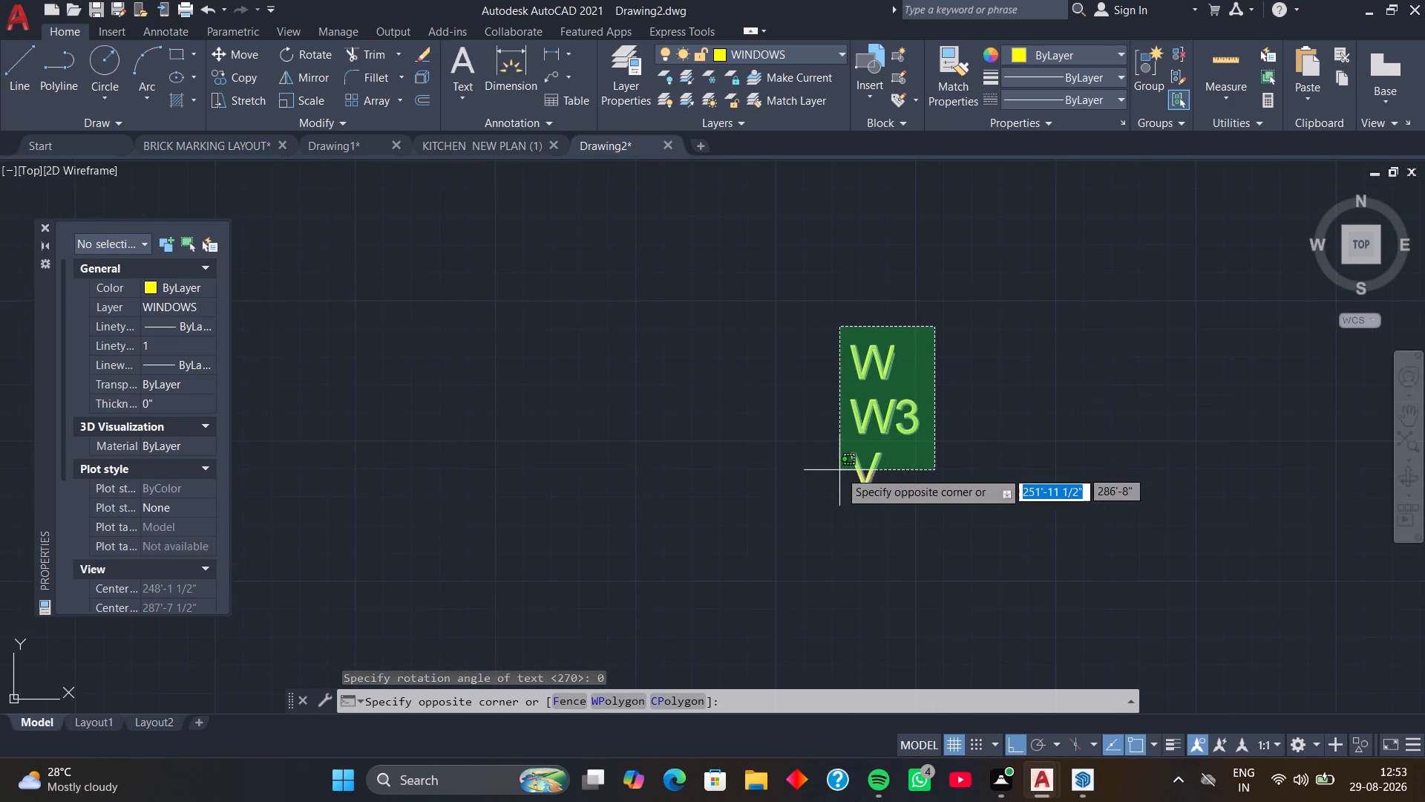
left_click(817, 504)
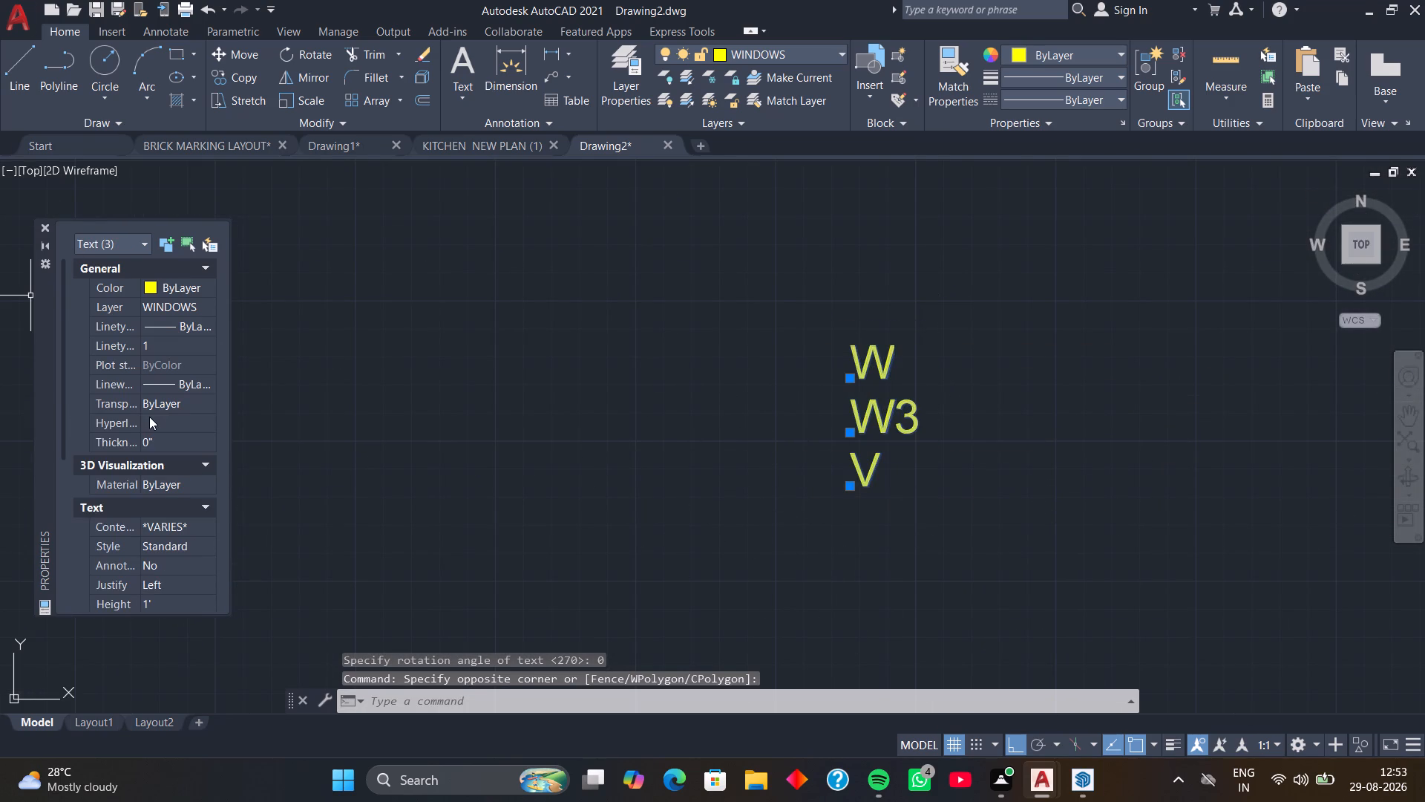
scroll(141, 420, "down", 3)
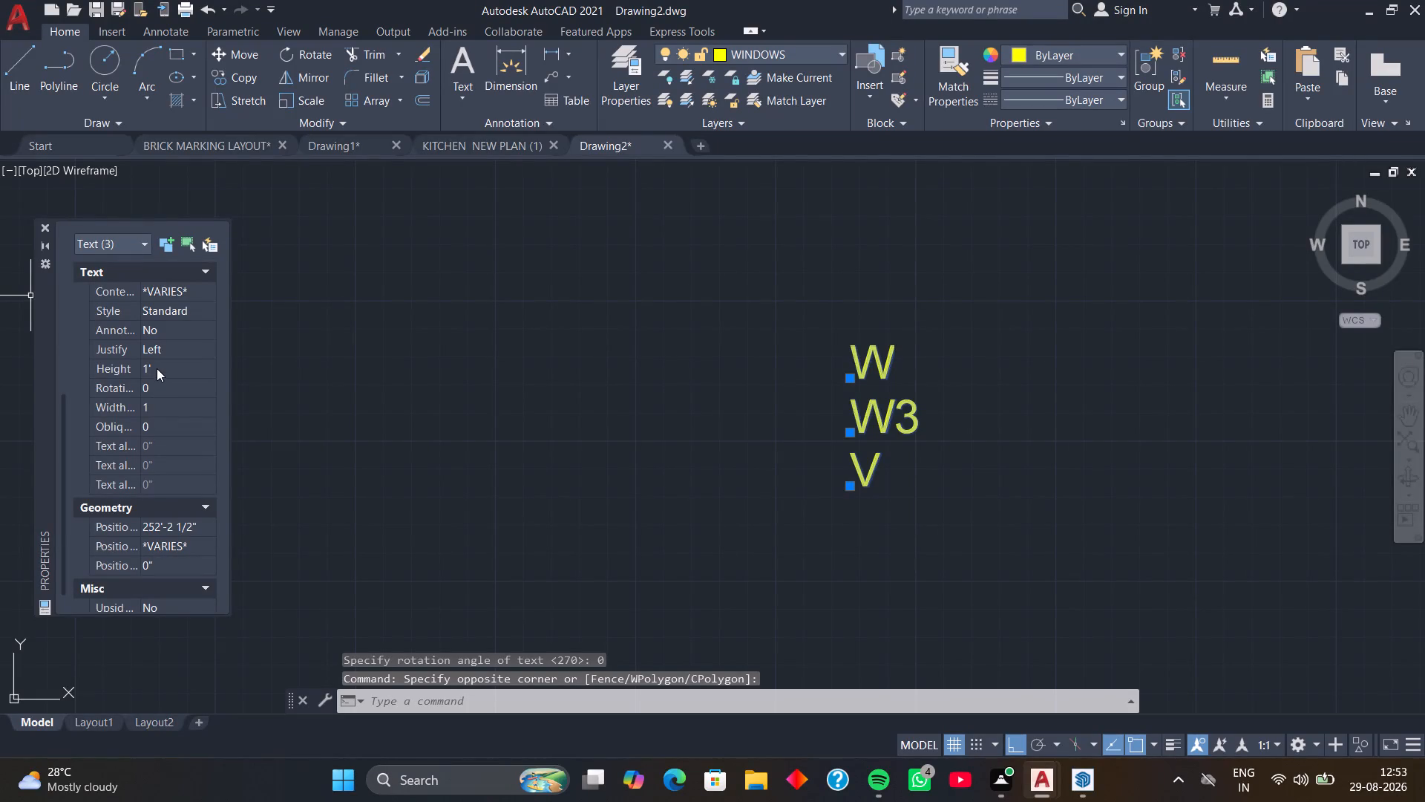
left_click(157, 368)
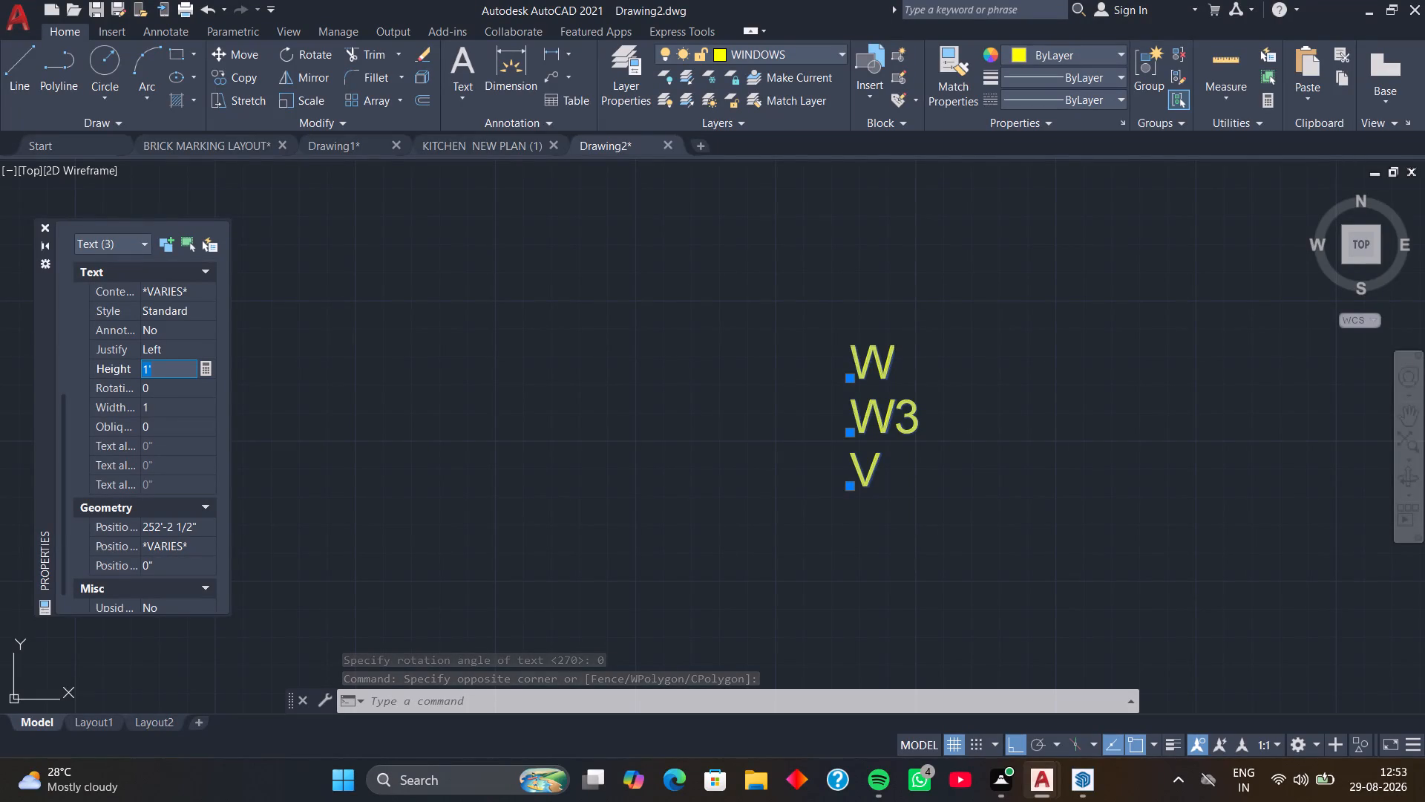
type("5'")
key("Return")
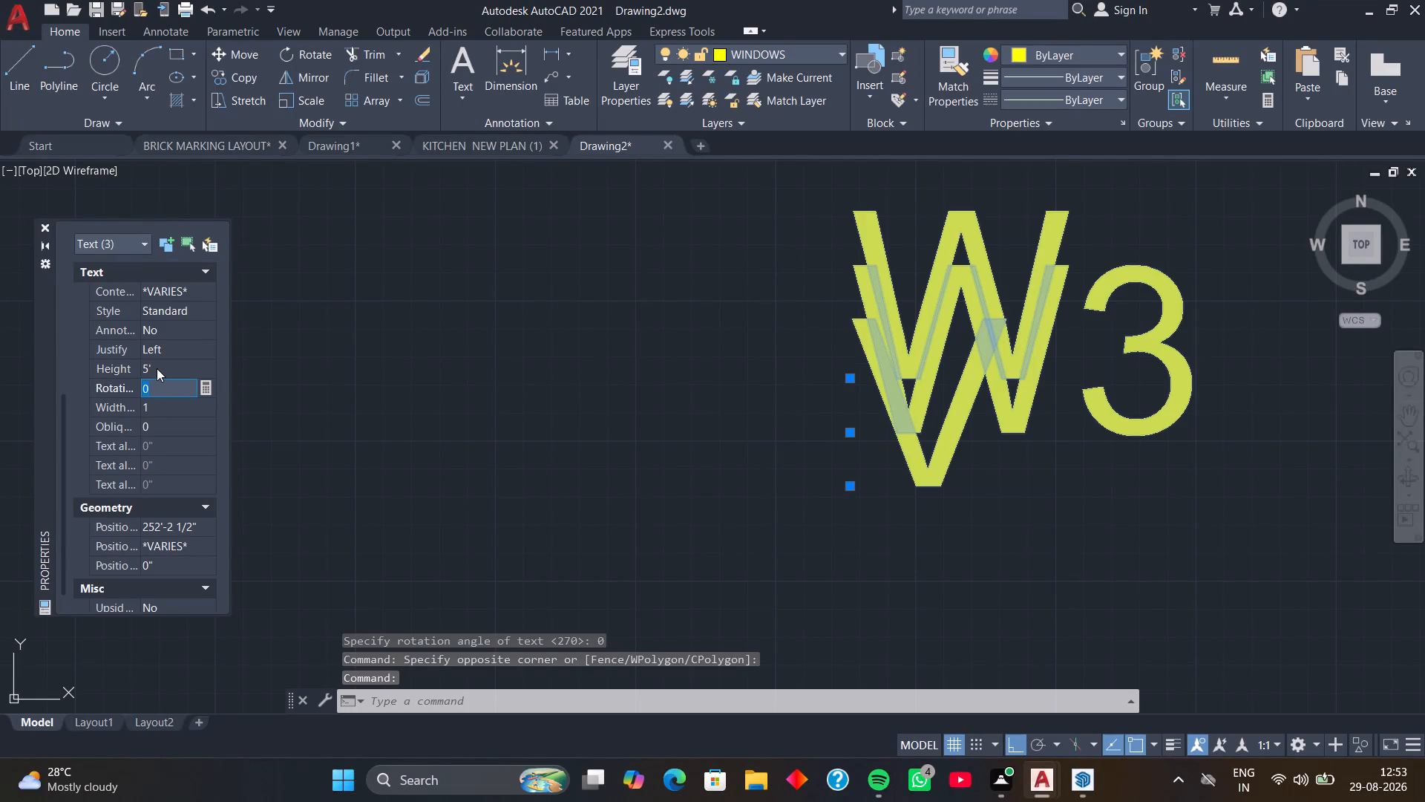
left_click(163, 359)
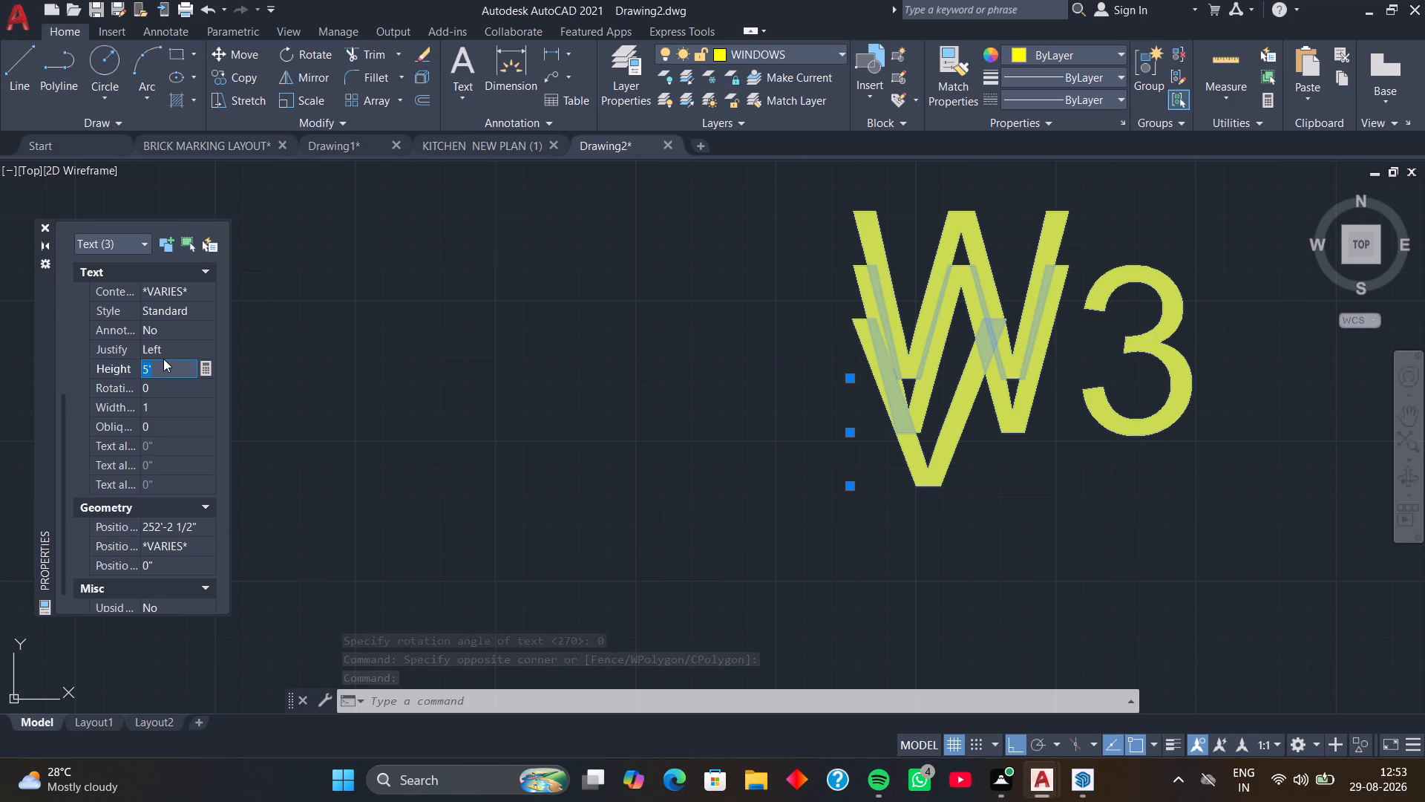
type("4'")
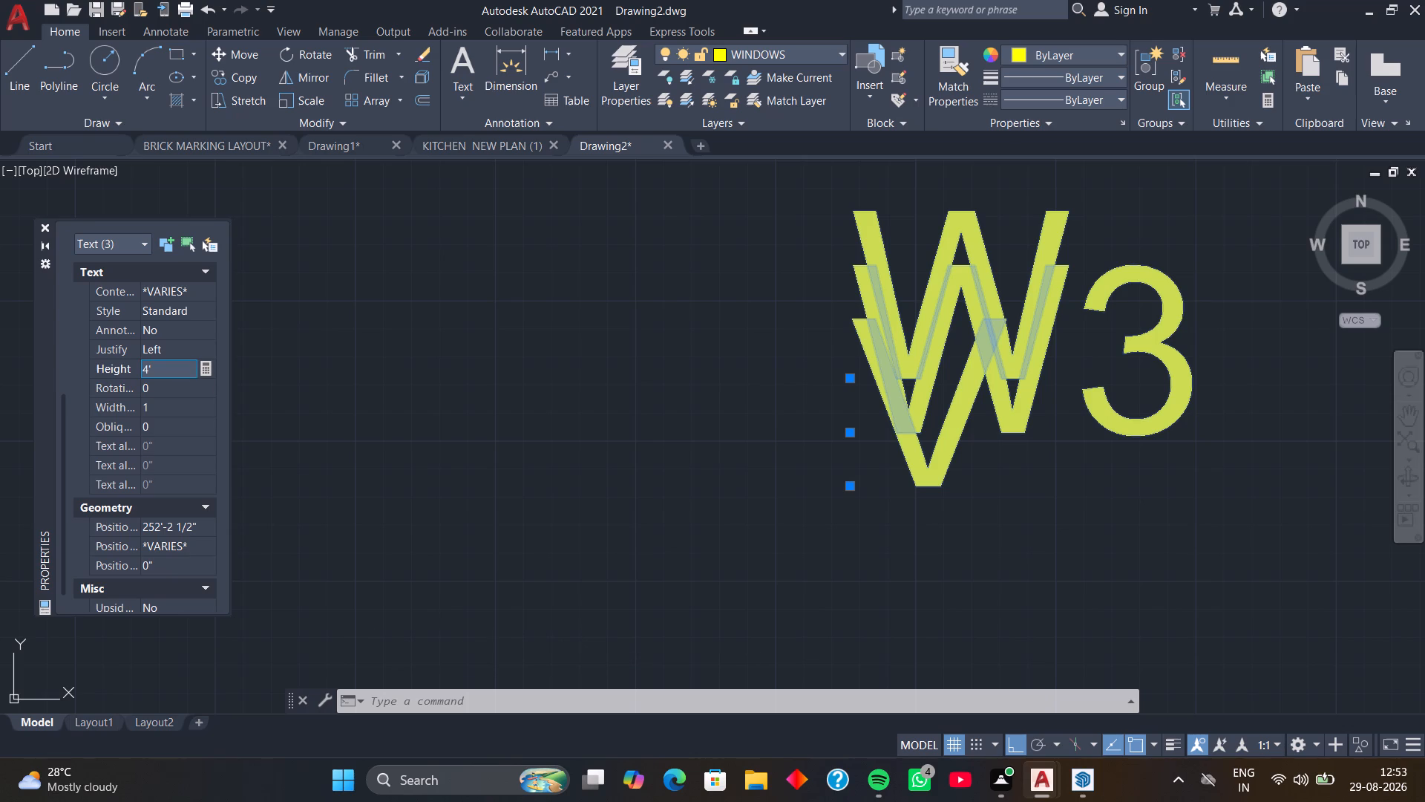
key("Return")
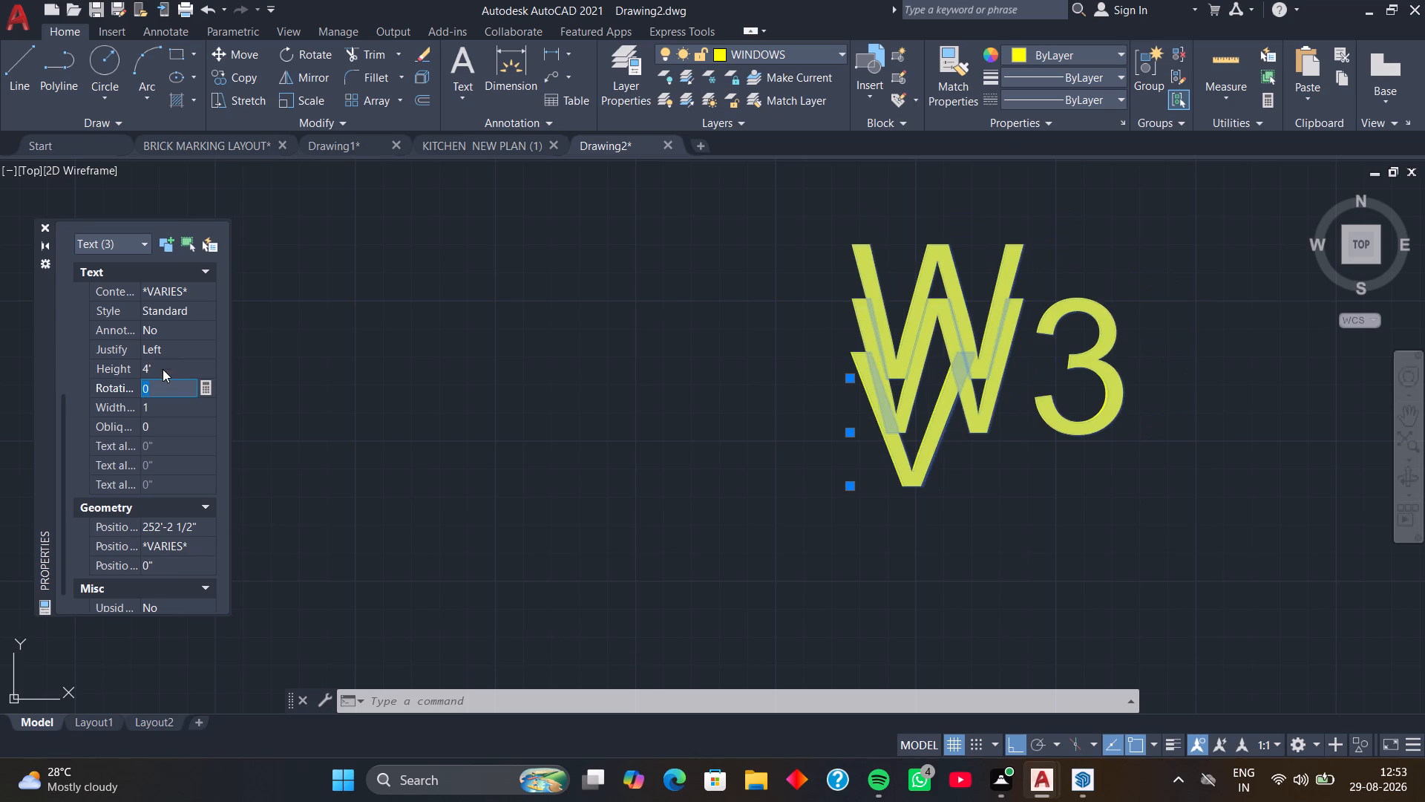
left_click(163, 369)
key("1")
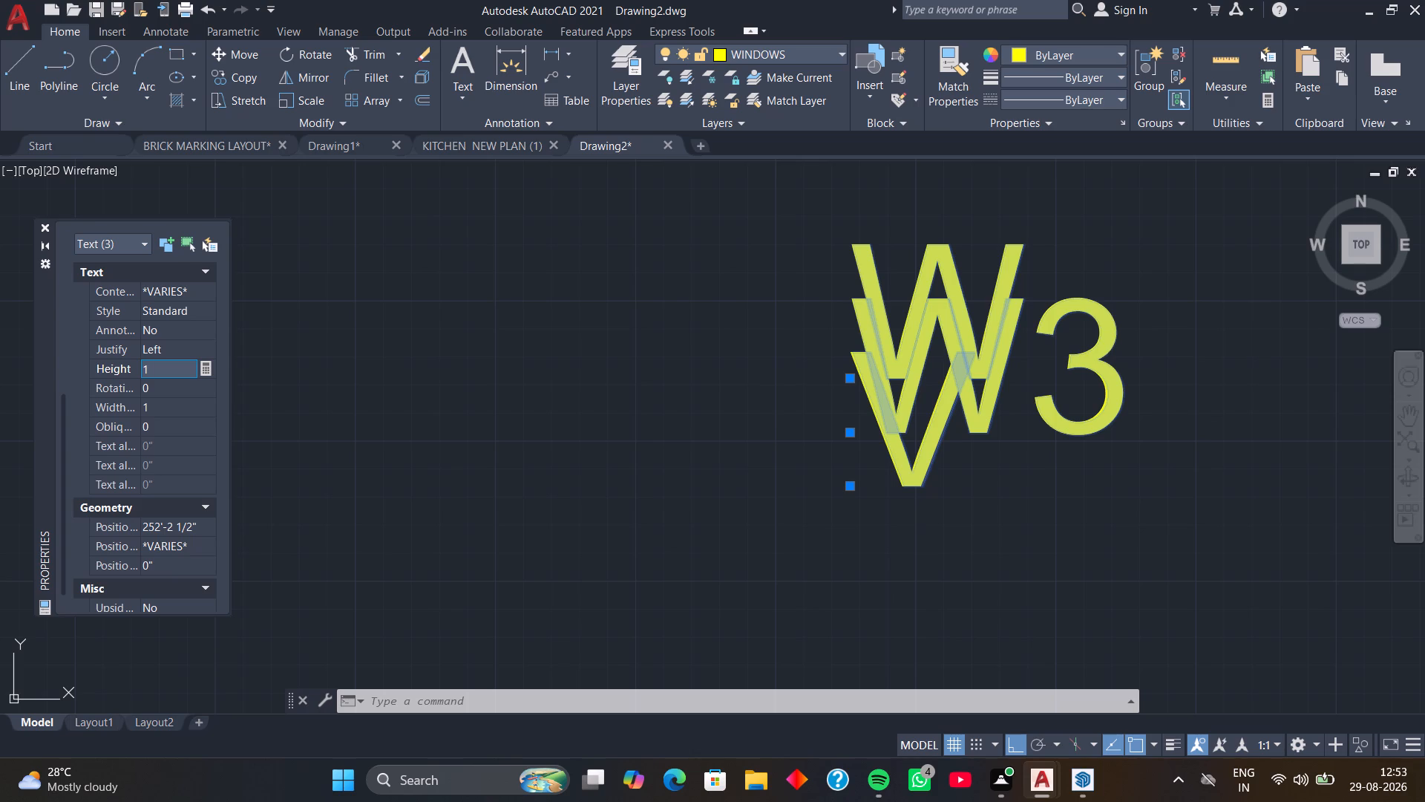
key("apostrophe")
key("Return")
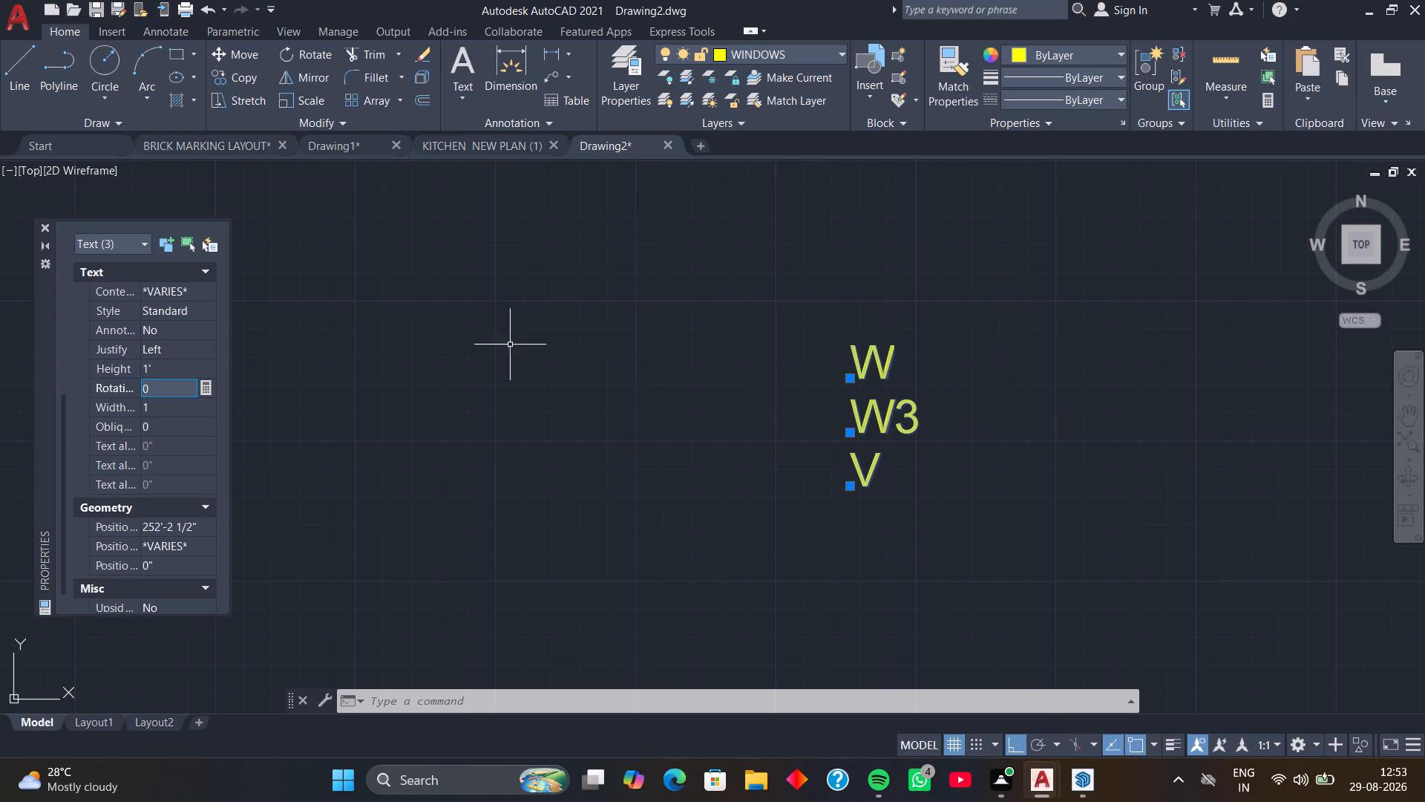
Spread the stacked labels apart by moving W straight up and W3 about 11'-4" to the right, leaving V in place.
left_click(850, 383)
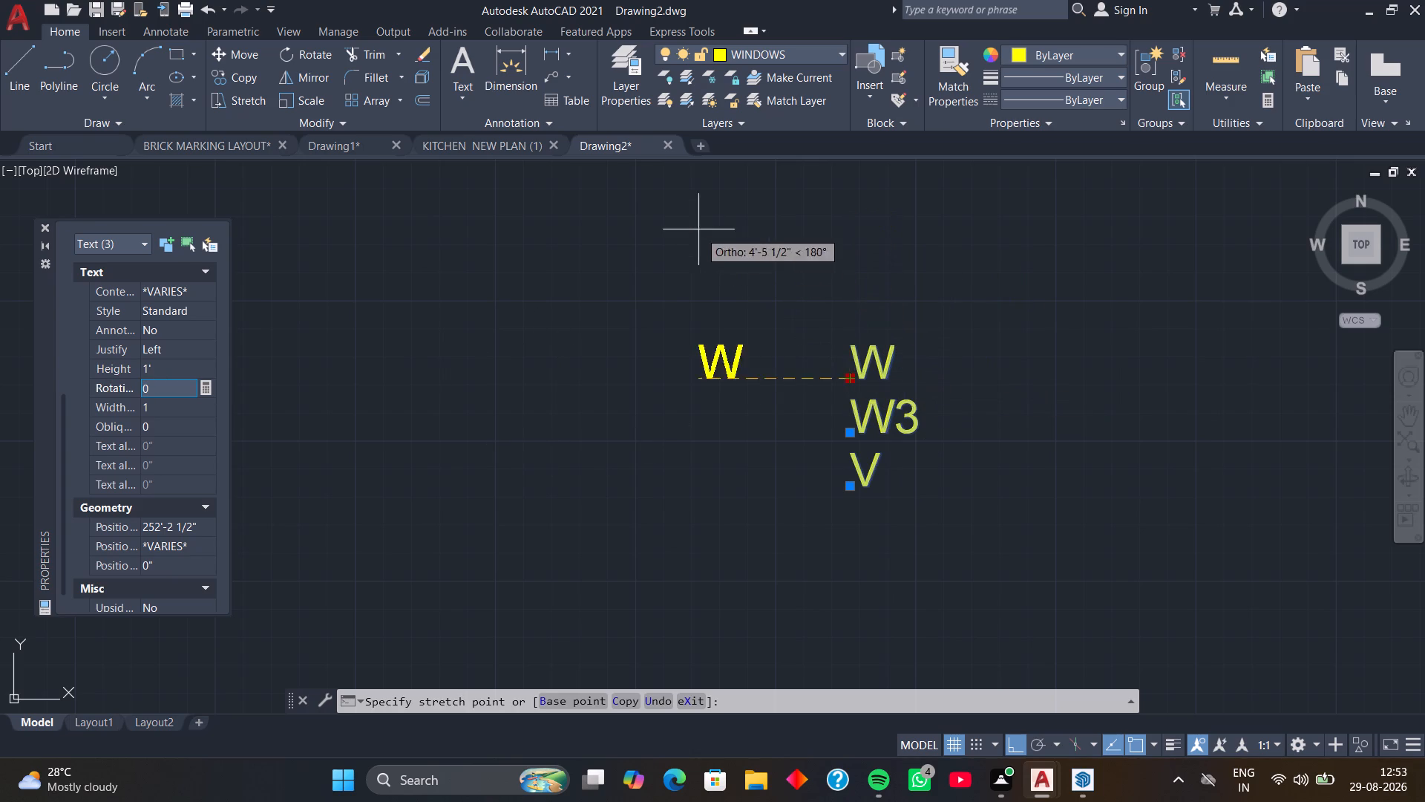
left_click(689, 189)
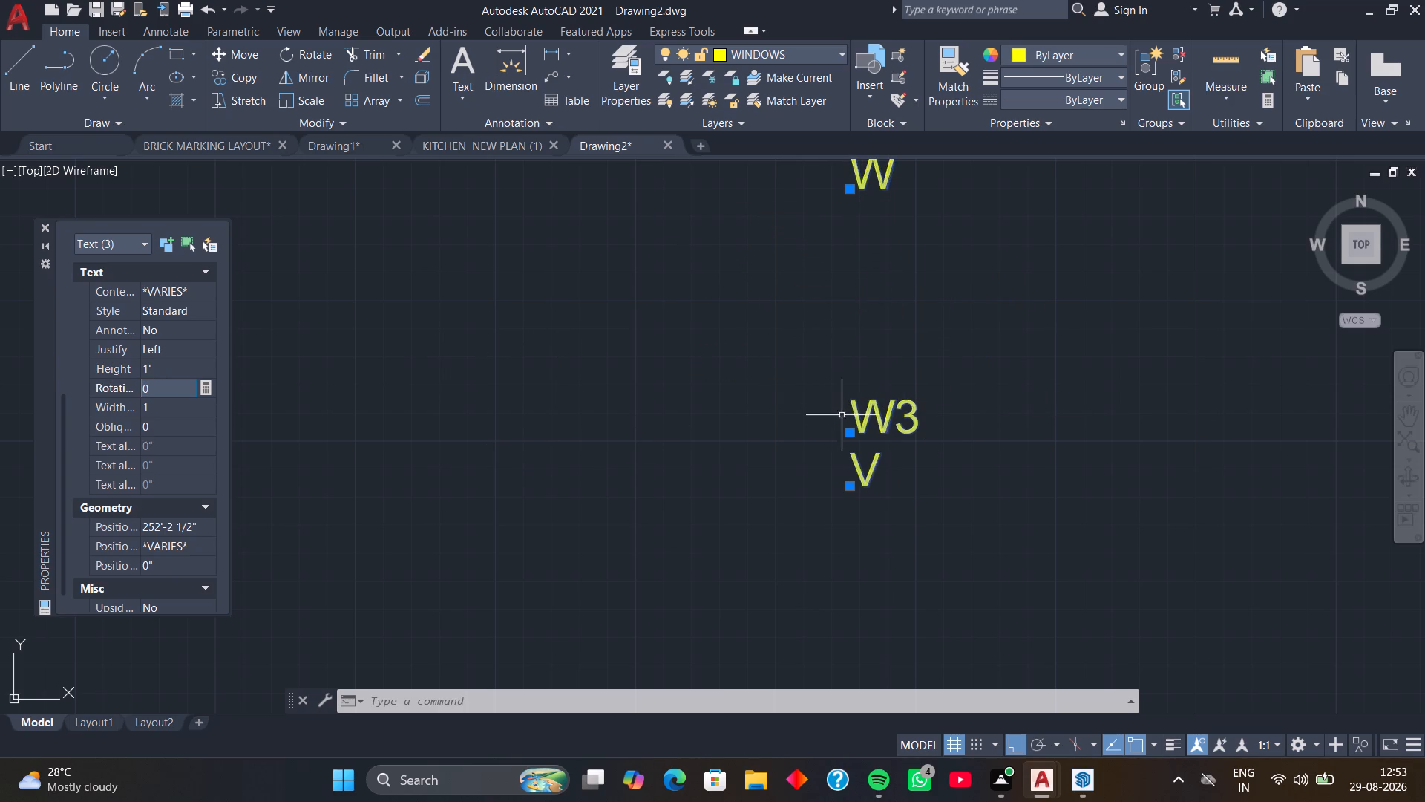
left_click(849, 431)
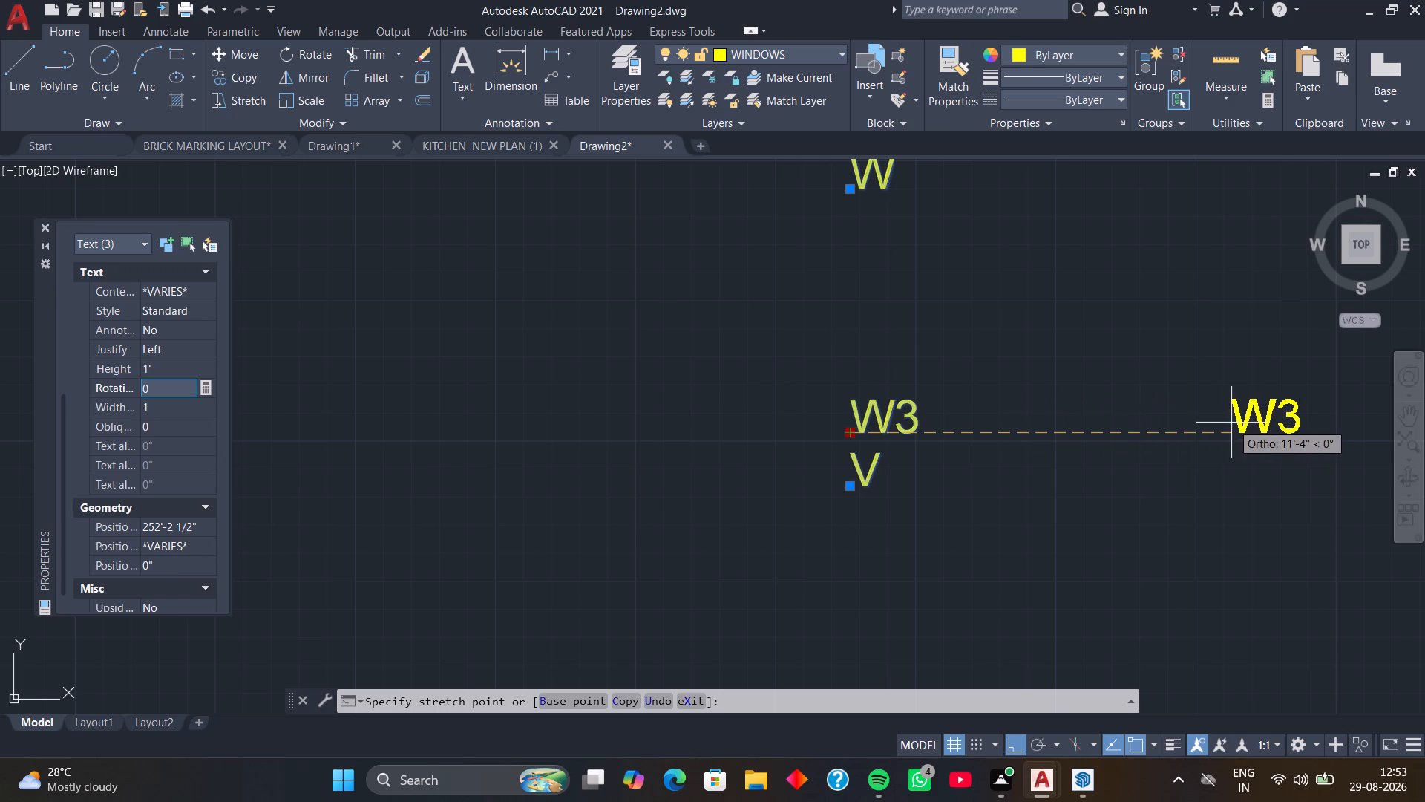
left_click(1231, 423)
Set the height of the W, W3 and V texts to 3'.
scroll(927, 369, "down", 1)
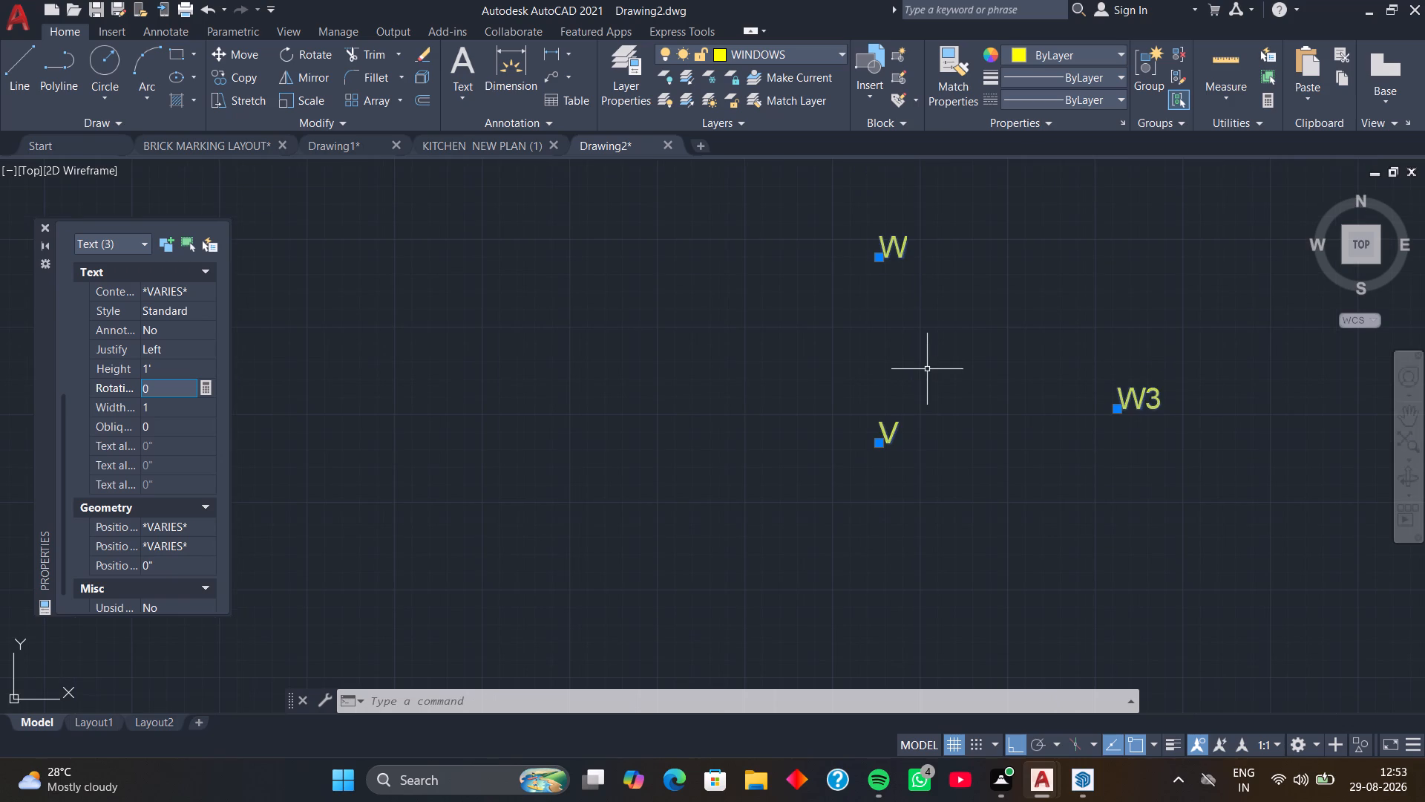
middle_click_drag(927, 369, 921, 383)
left_click(174, 366)
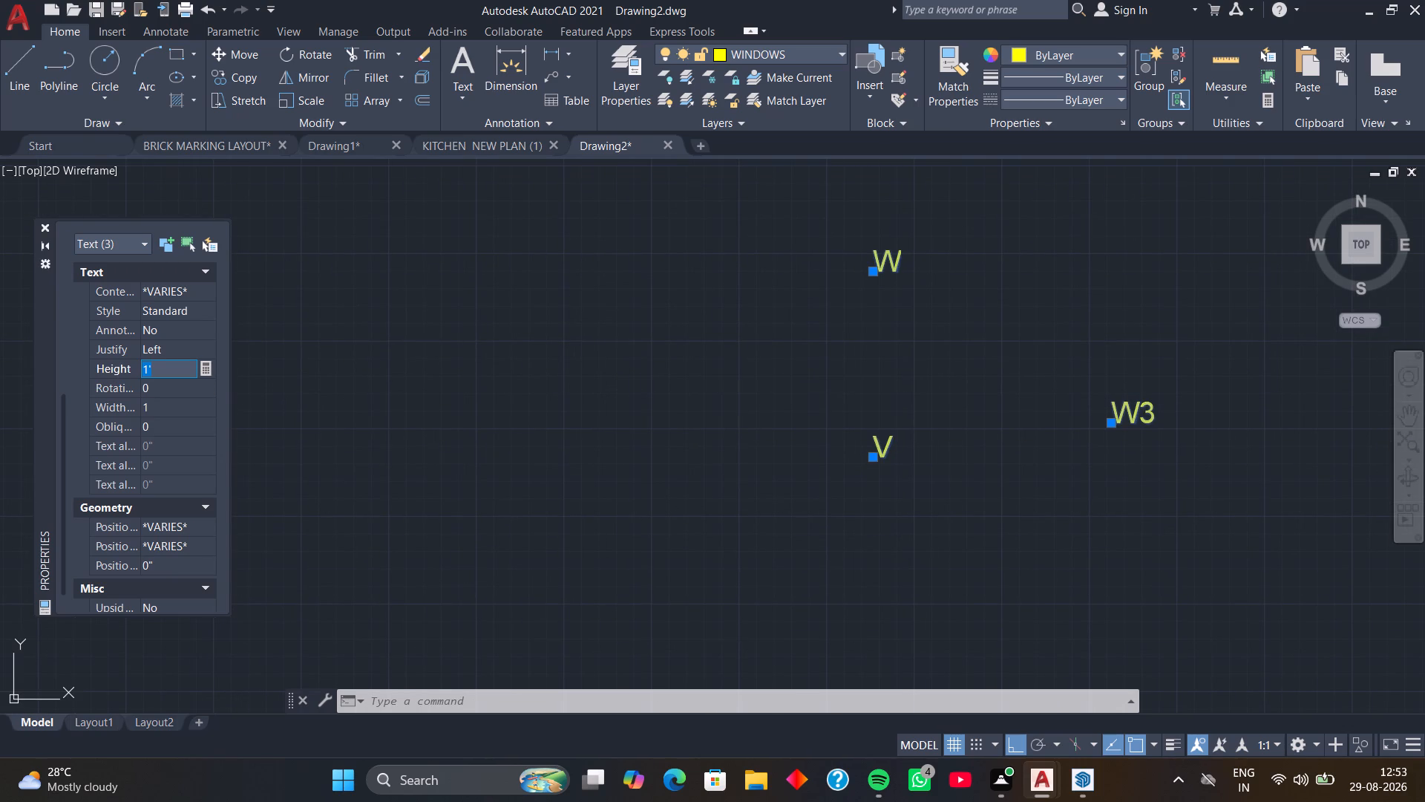
key("3")
key("apostrophe")
key("Return")
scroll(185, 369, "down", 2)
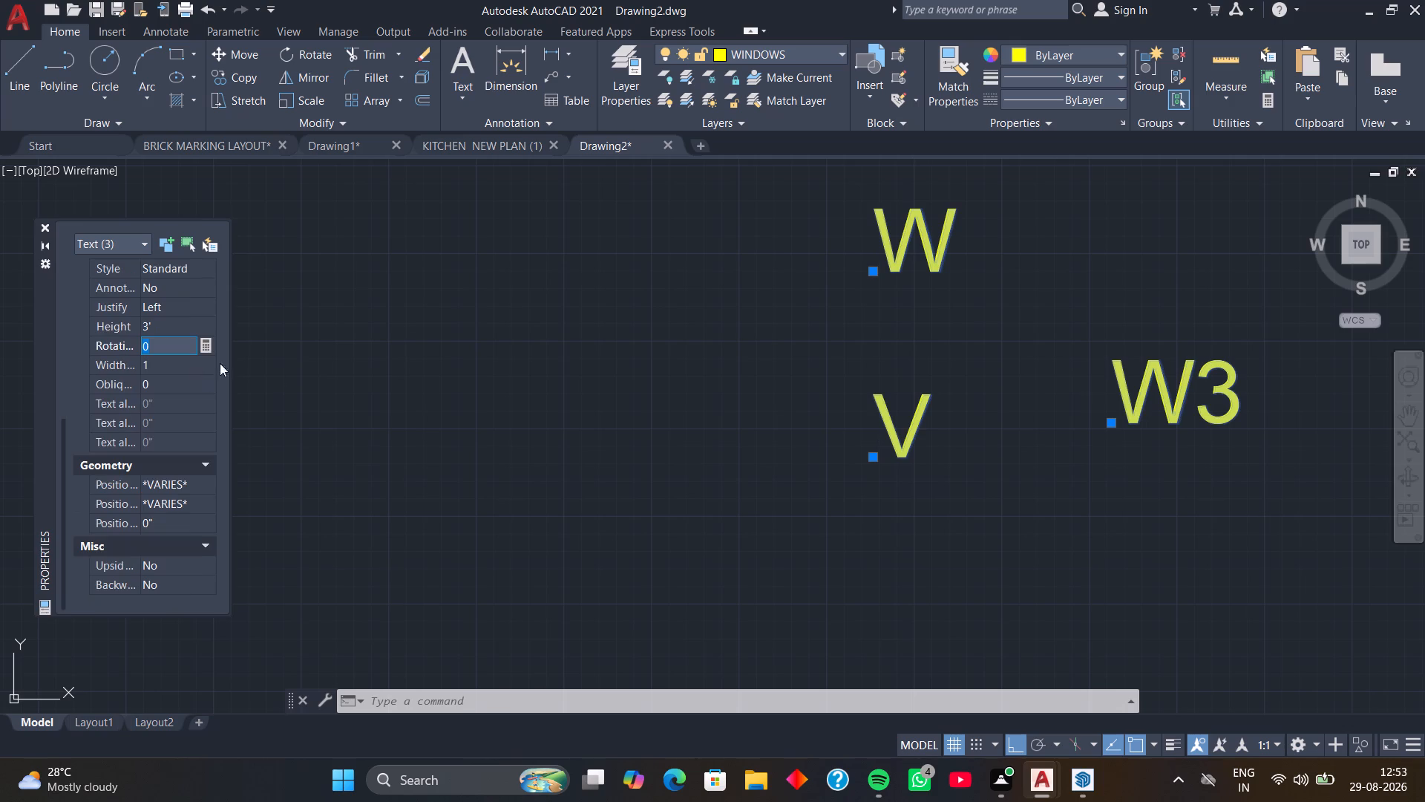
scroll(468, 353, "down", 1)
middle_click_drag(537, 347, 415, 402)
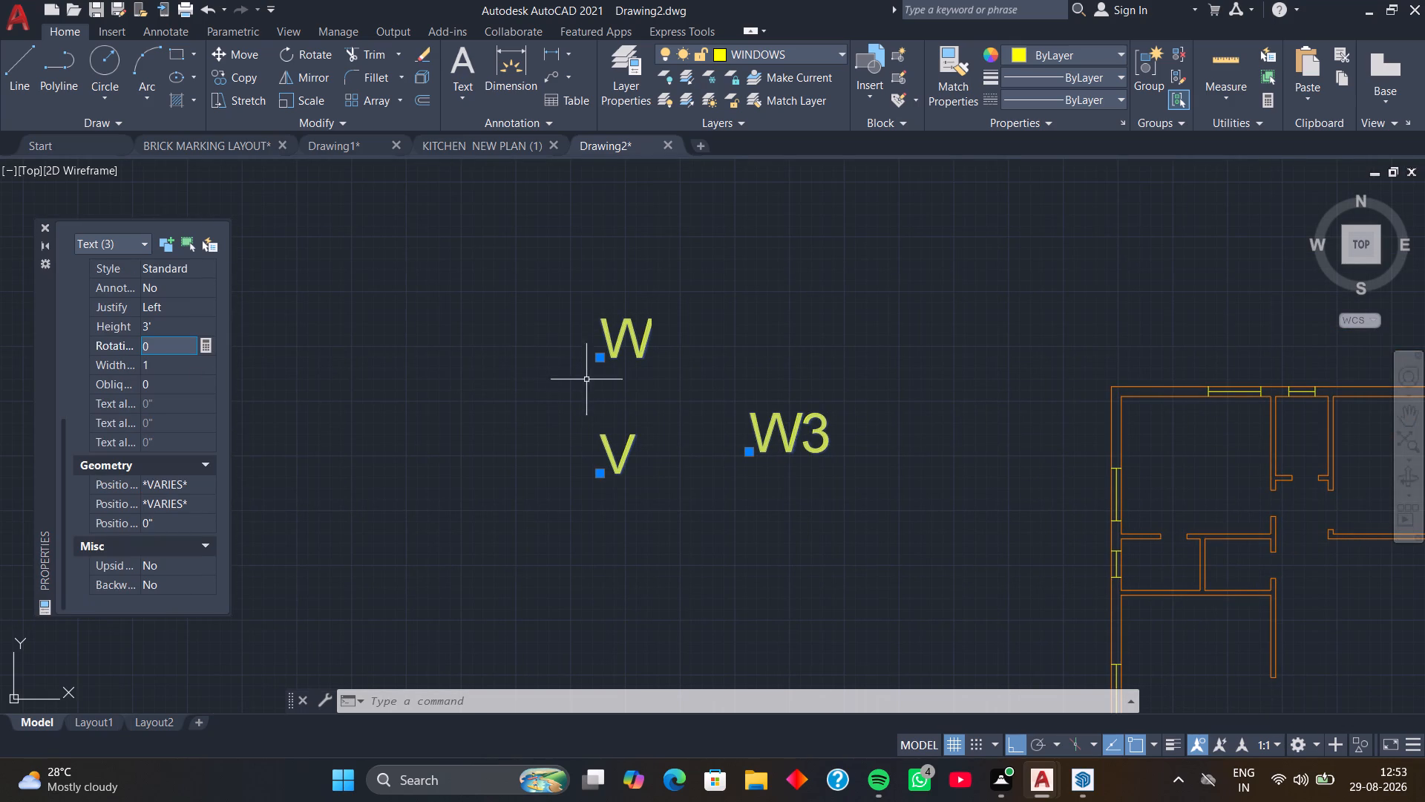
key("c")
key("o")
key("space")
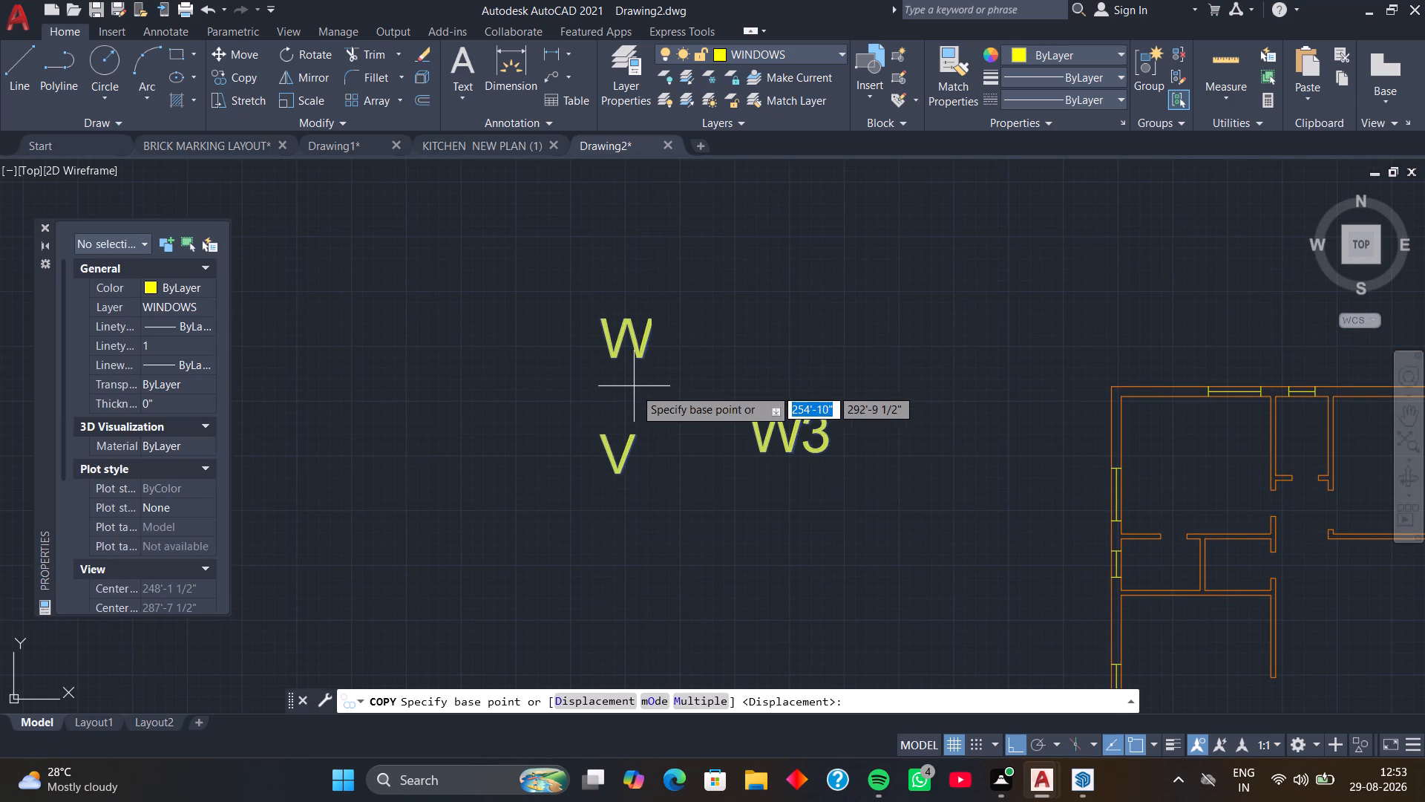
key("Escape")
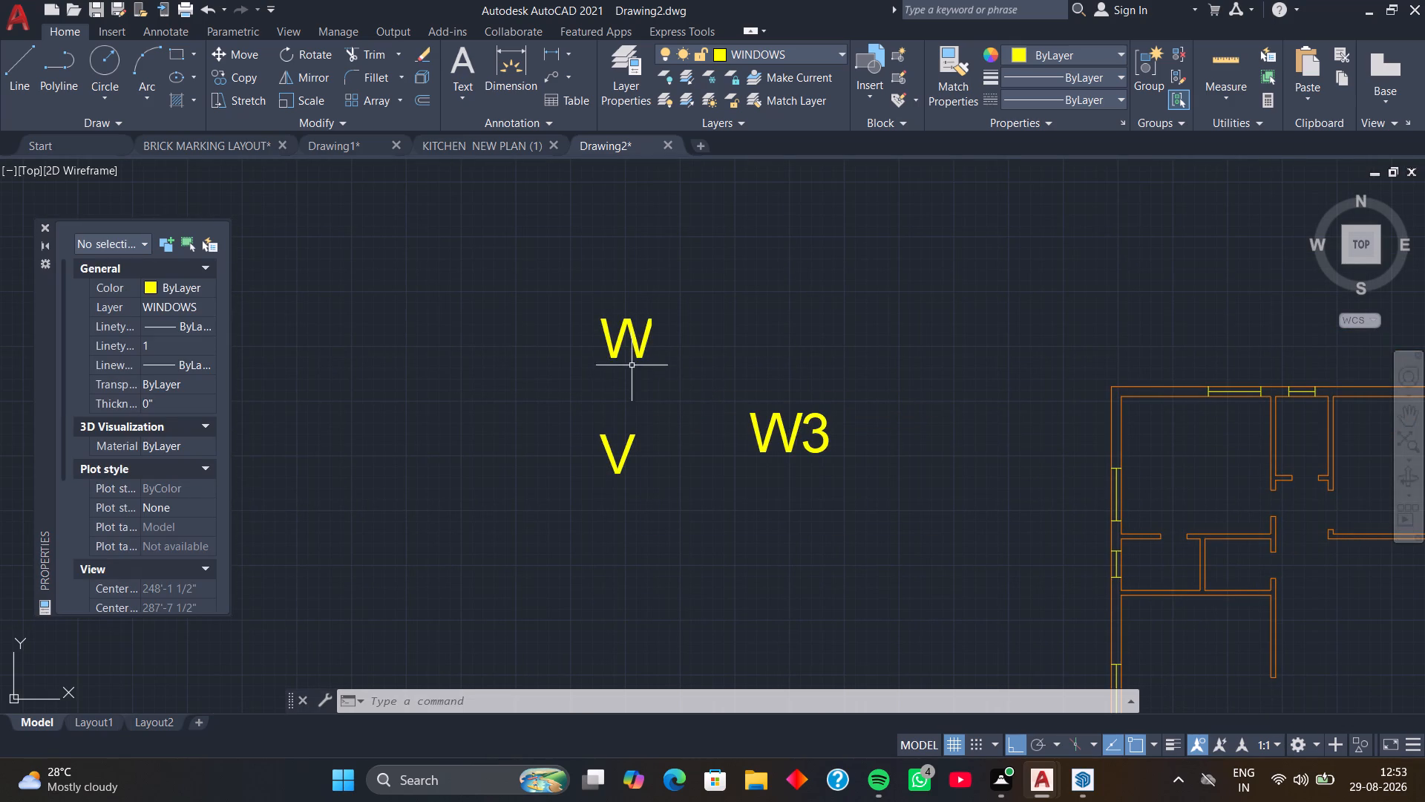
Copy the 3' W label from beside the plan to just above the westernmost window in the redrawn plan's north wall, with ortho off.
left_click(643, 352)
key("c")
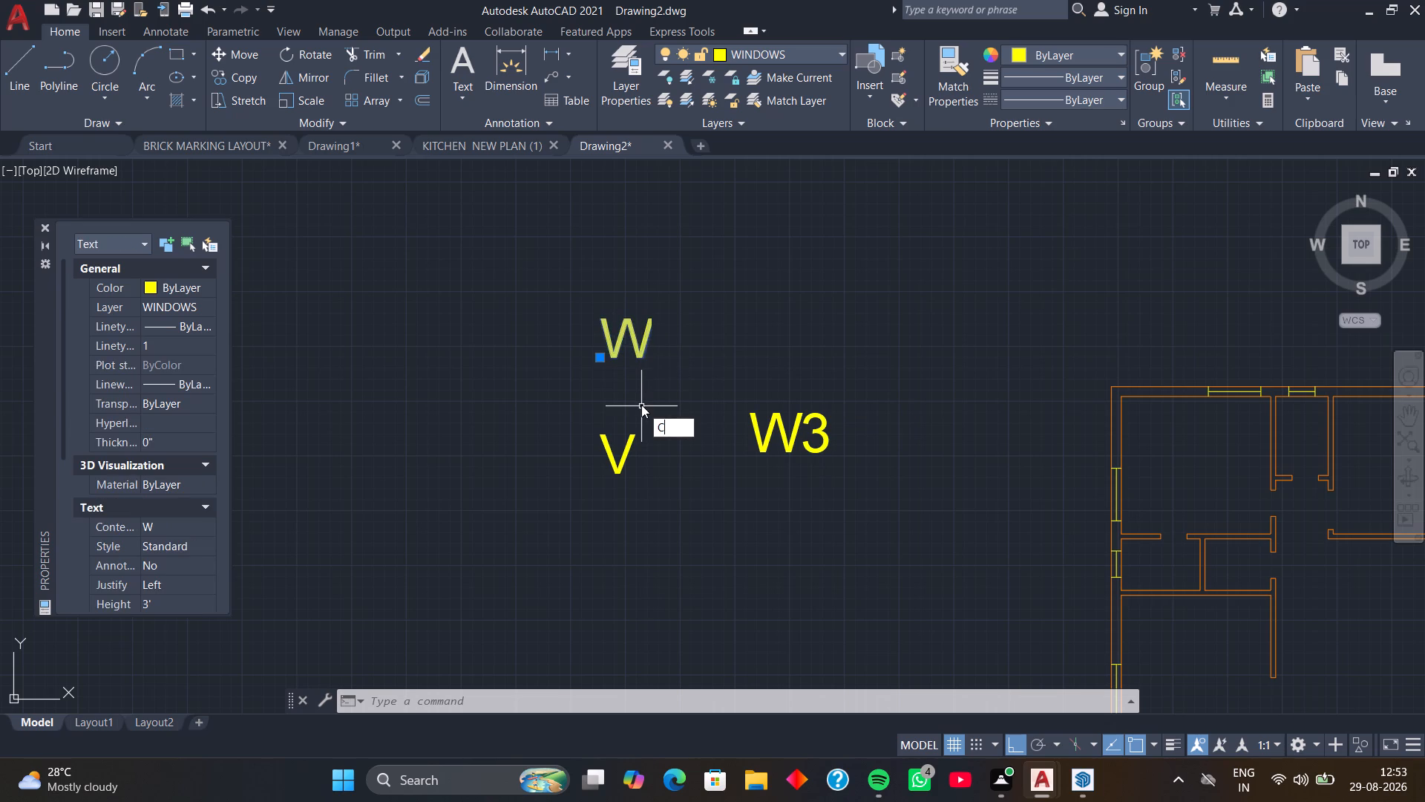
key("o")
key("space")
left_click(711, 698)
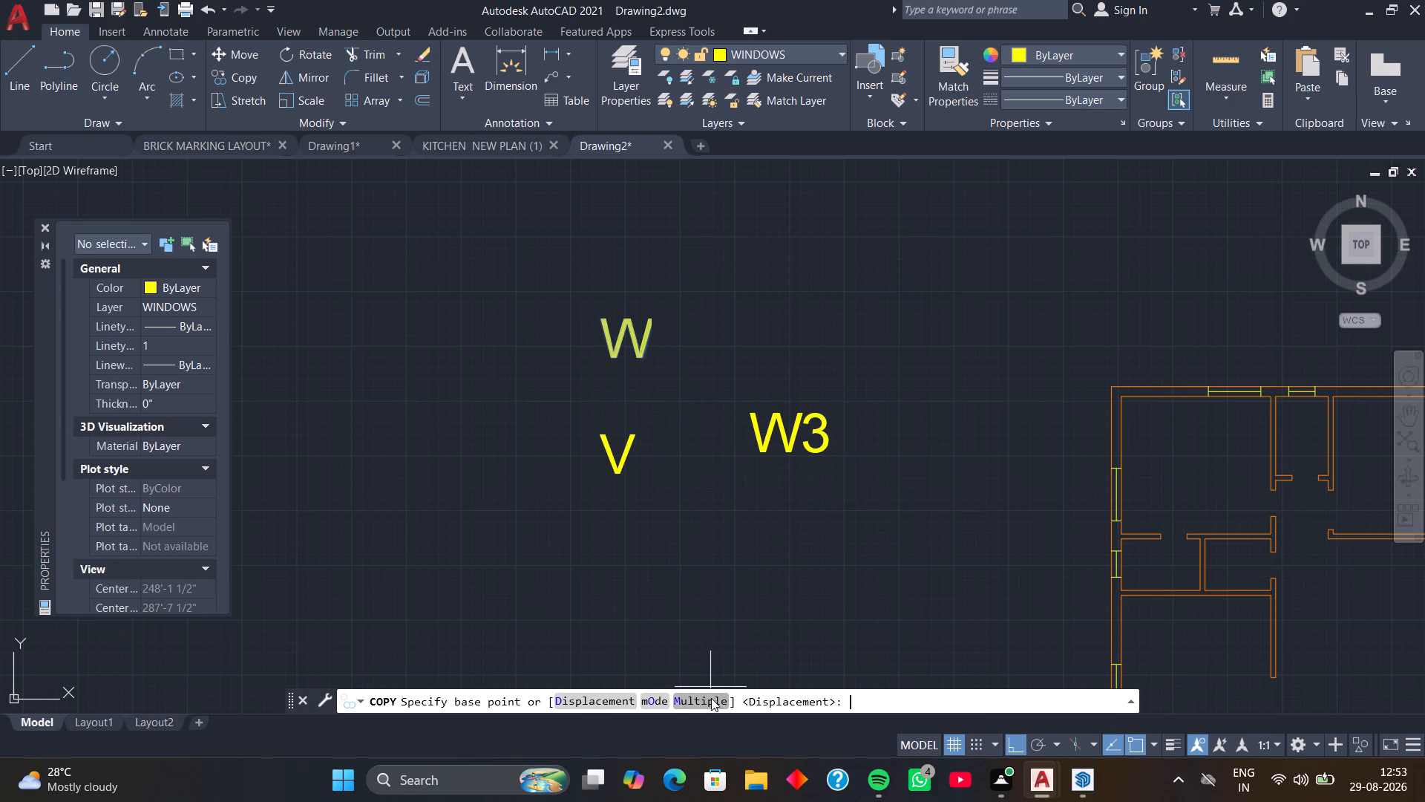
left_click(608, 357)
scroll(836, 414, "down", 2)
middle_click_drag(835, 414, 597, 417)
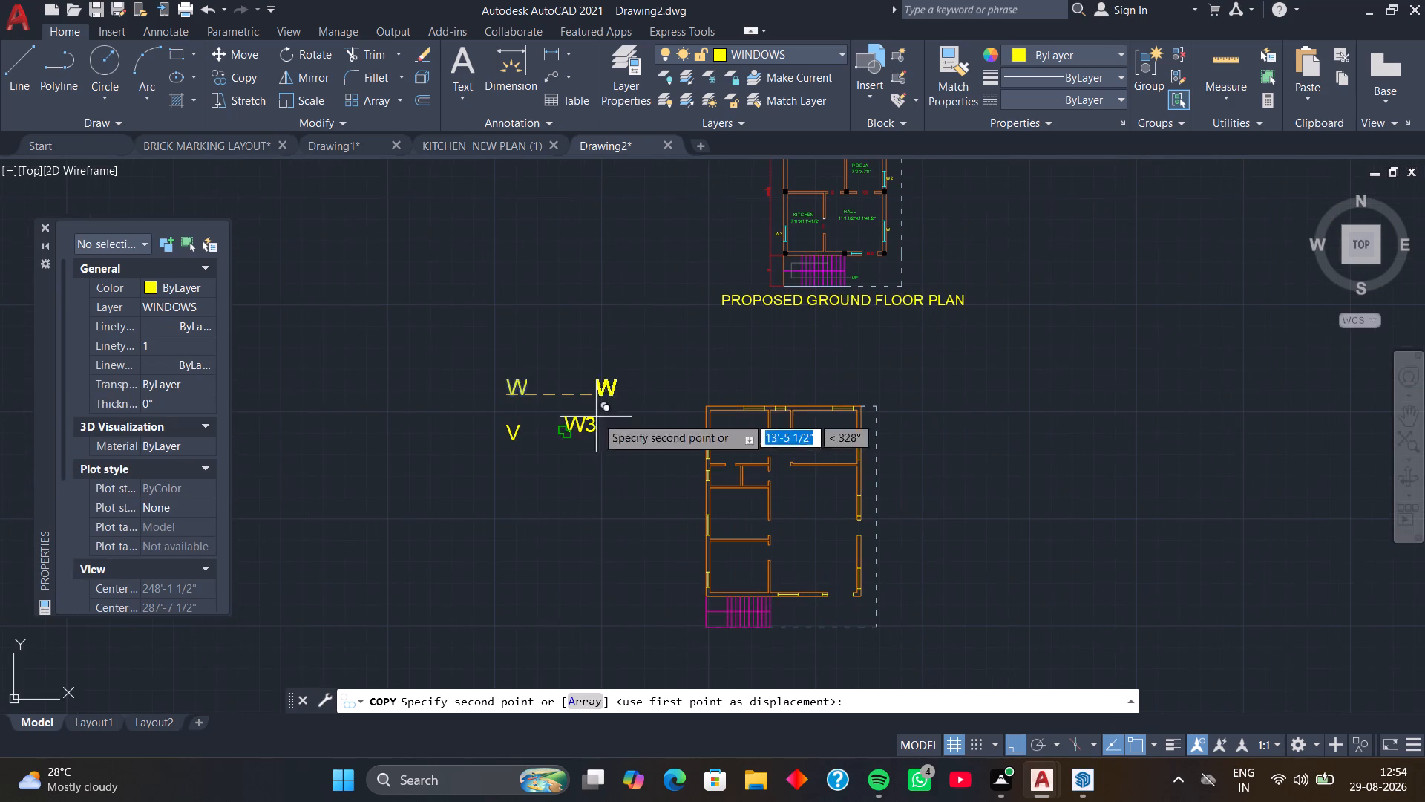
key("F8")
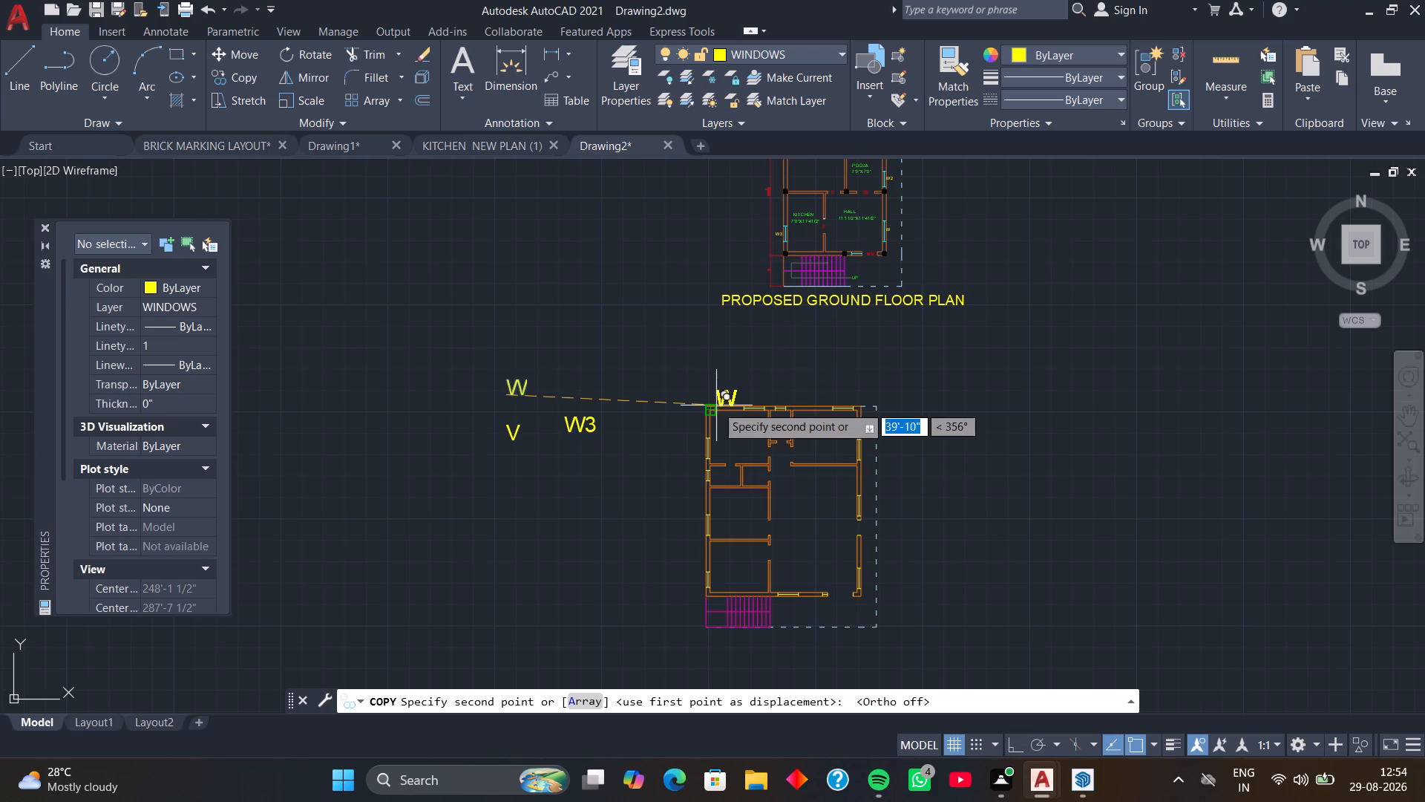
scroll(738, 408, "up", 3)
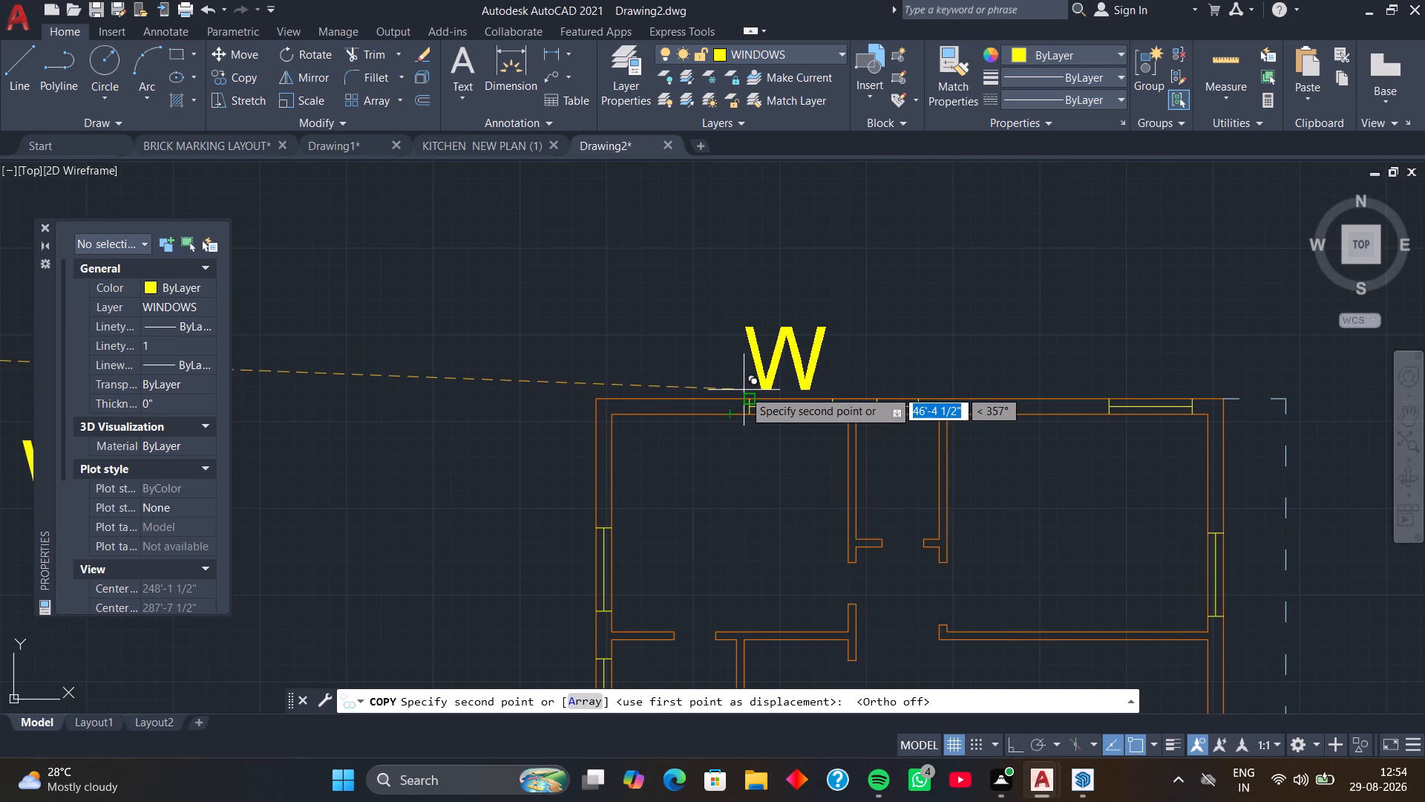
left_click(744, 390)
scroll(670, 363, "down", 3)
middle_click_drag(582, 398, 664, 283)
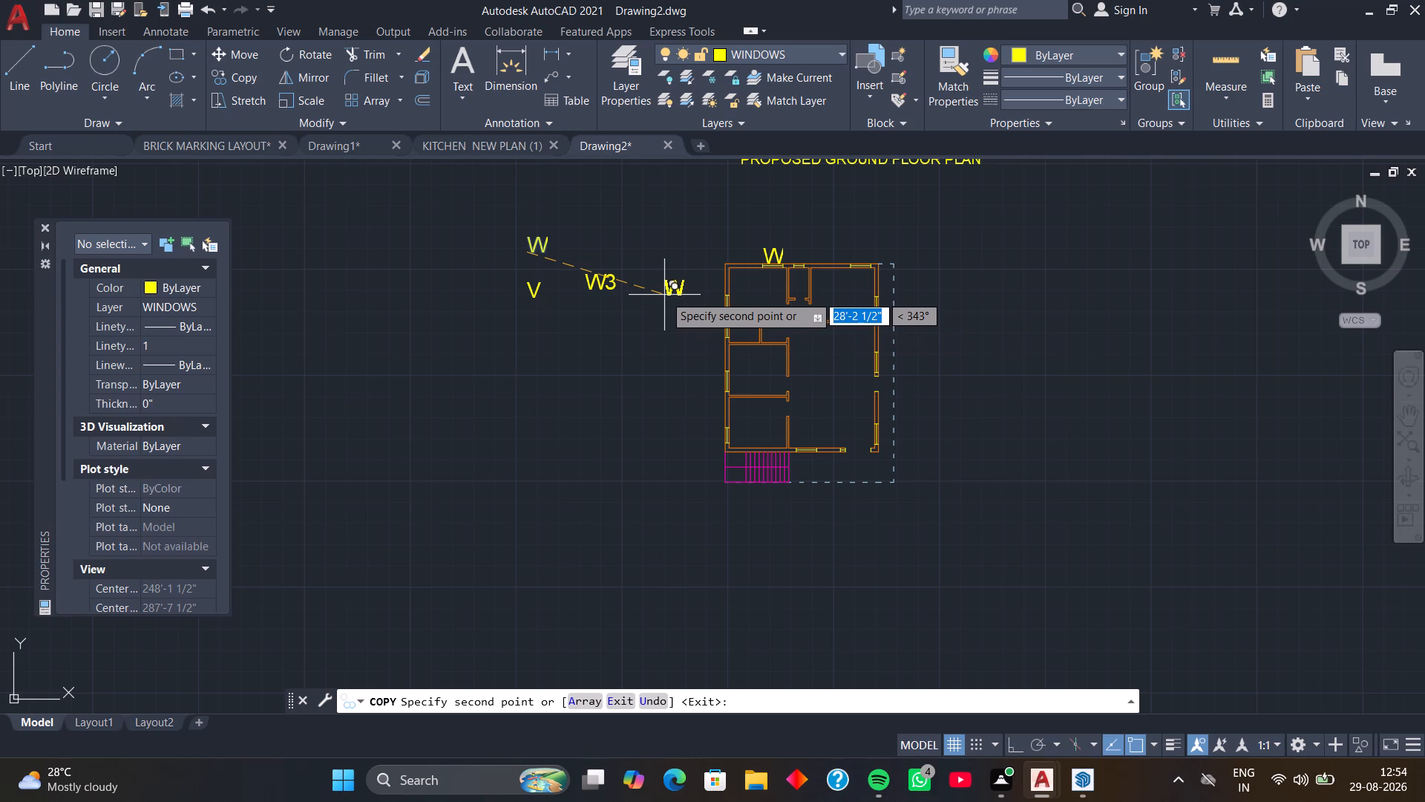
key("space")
Set the height of the original W text beside the redrawn plan to 2'.
scroll(689, 258, "up", 1)
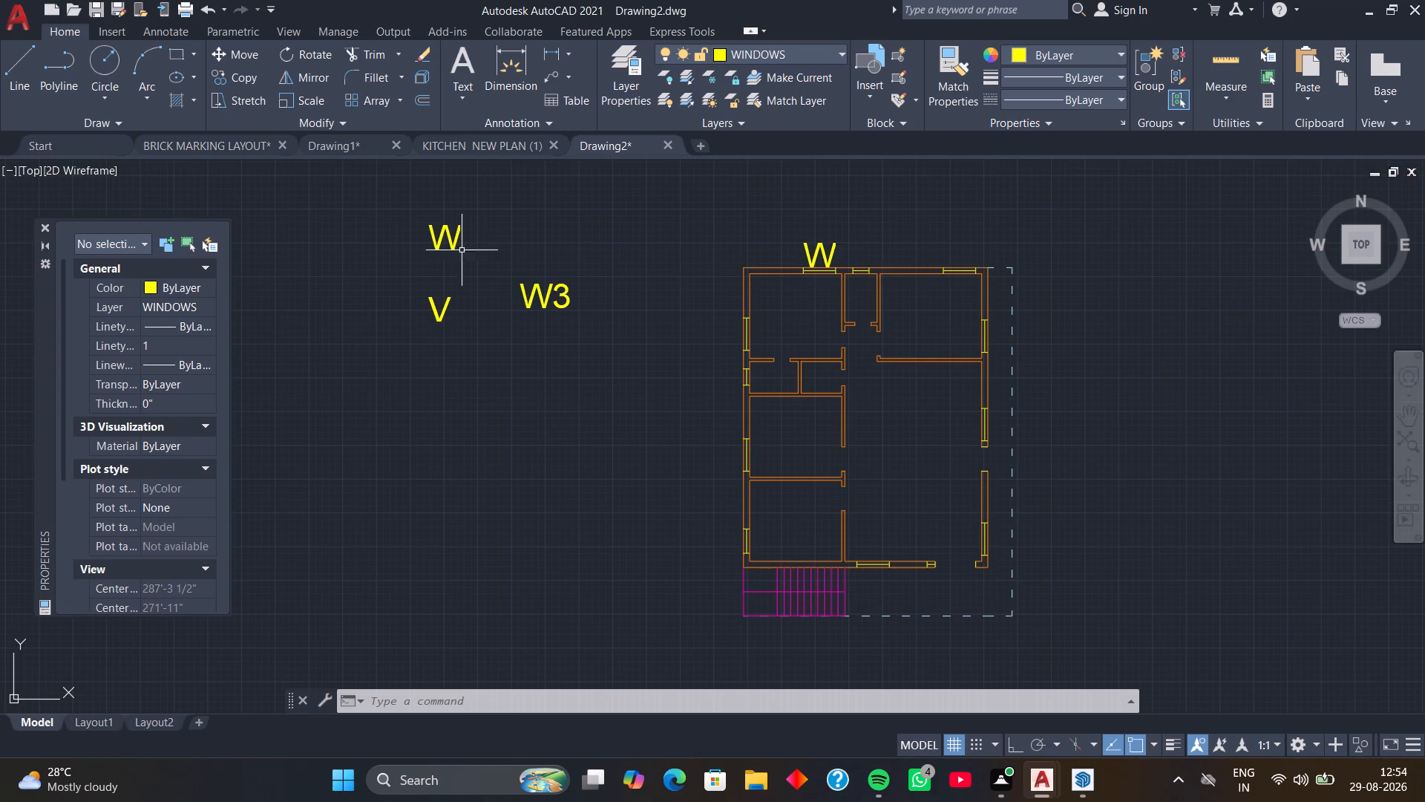
left_click(451, 247)
middle_click_drag(396, 290, 485, 298)
scroll(481, 298, "up", 1)
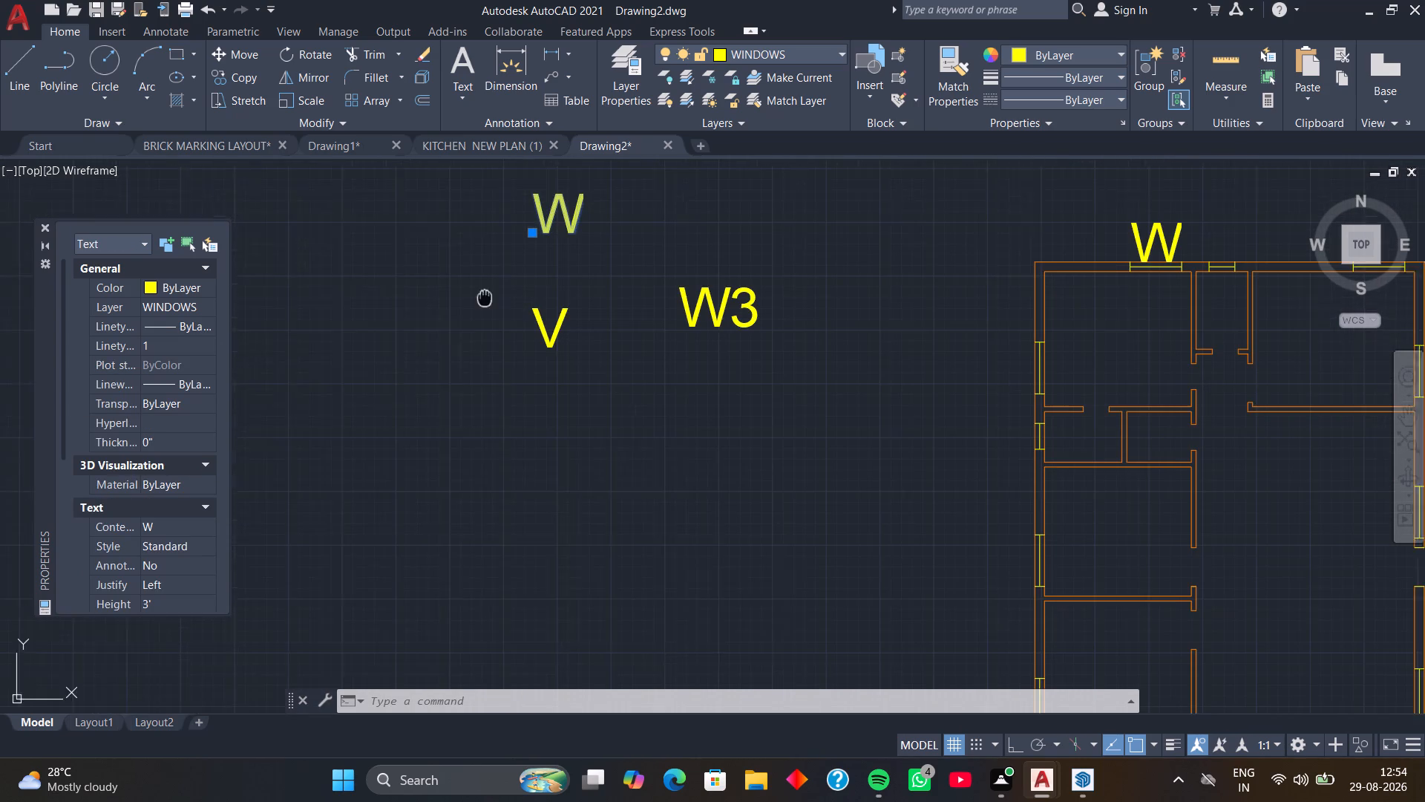
middle_click_drag(485, 298, 501, 298)
scroll(167, 361, "down", 2)
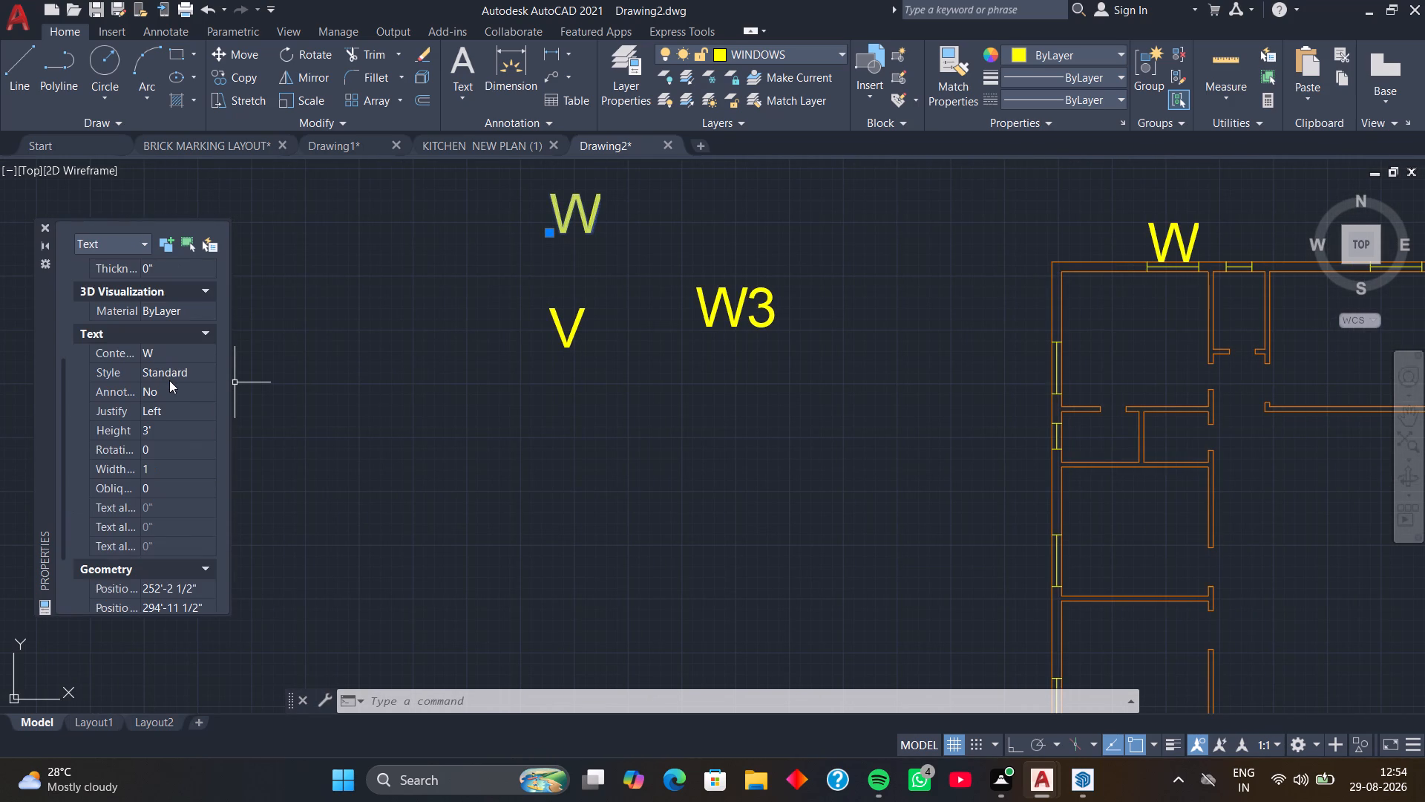
scroll(169, 380, "down", 1)
left_click(177, 343)
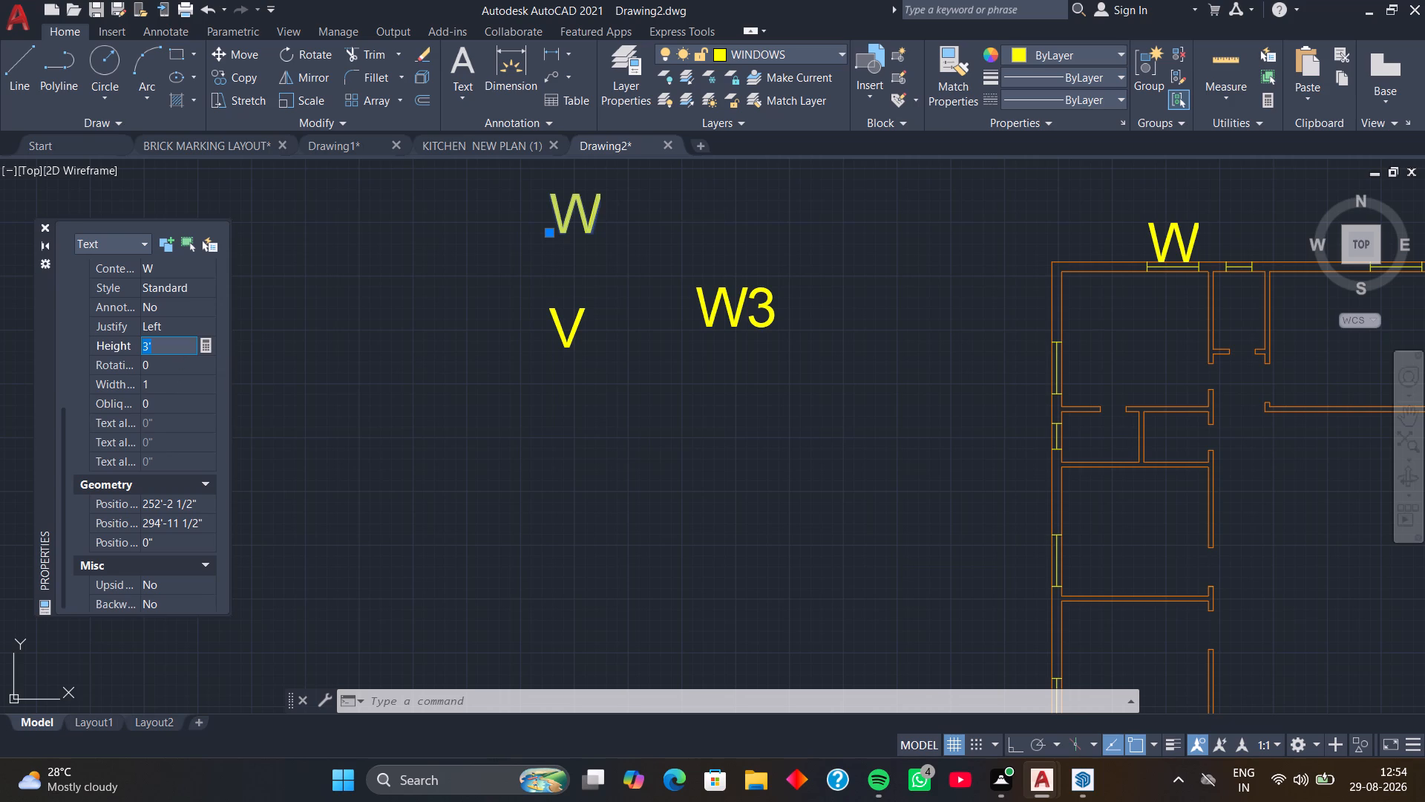
type("2'")
key("Return")
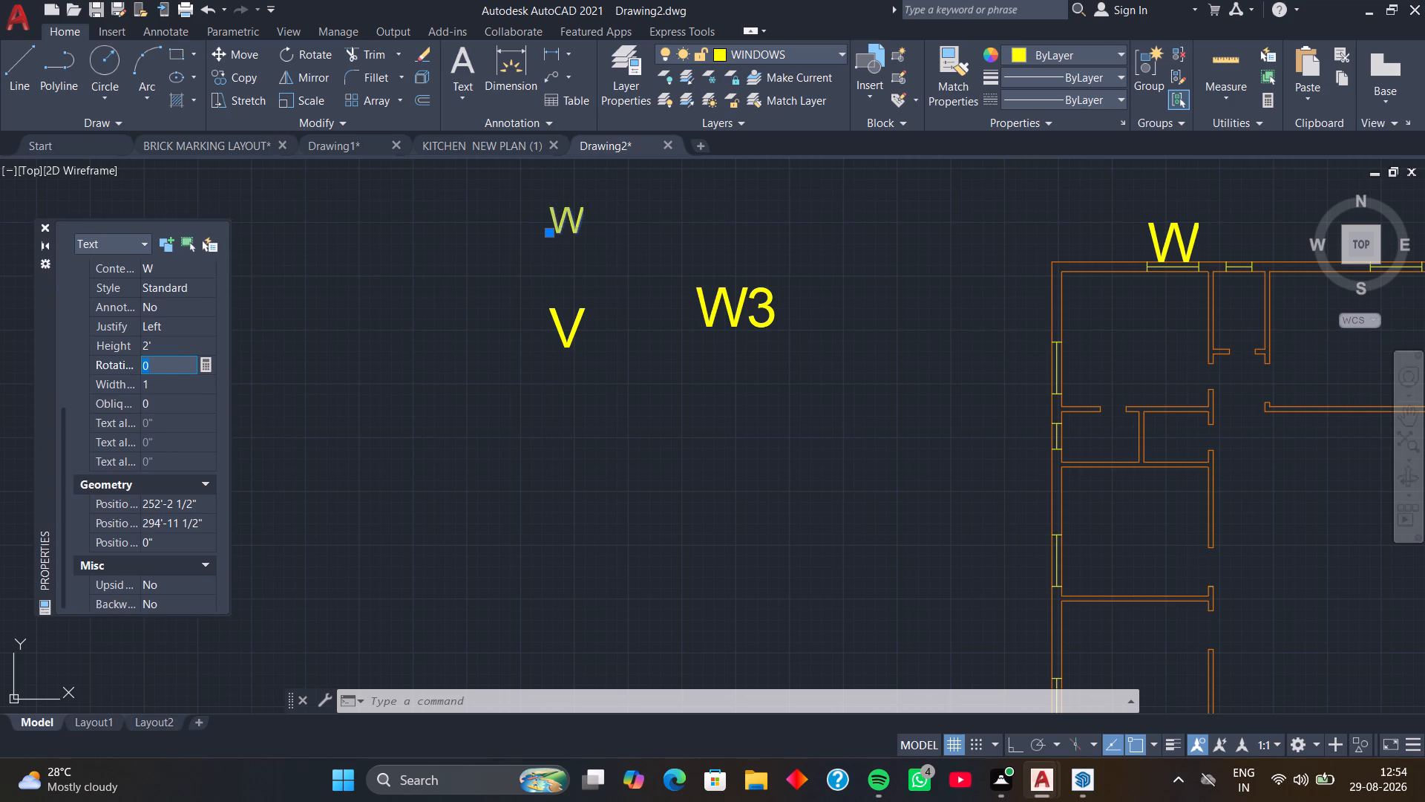
middle_click_drag(637, 252, 511, 316)
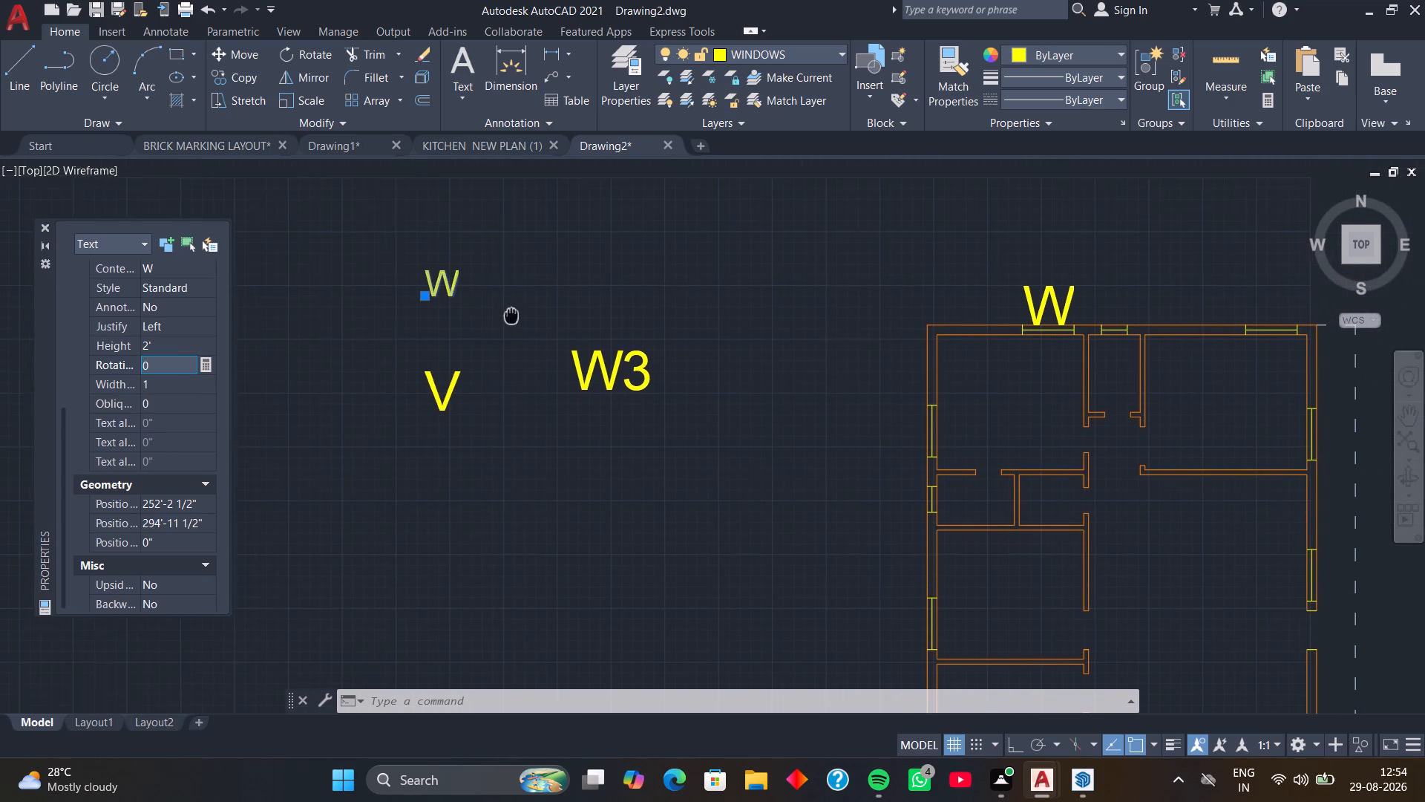
middle_click_drag(511, 316, 511, 316)
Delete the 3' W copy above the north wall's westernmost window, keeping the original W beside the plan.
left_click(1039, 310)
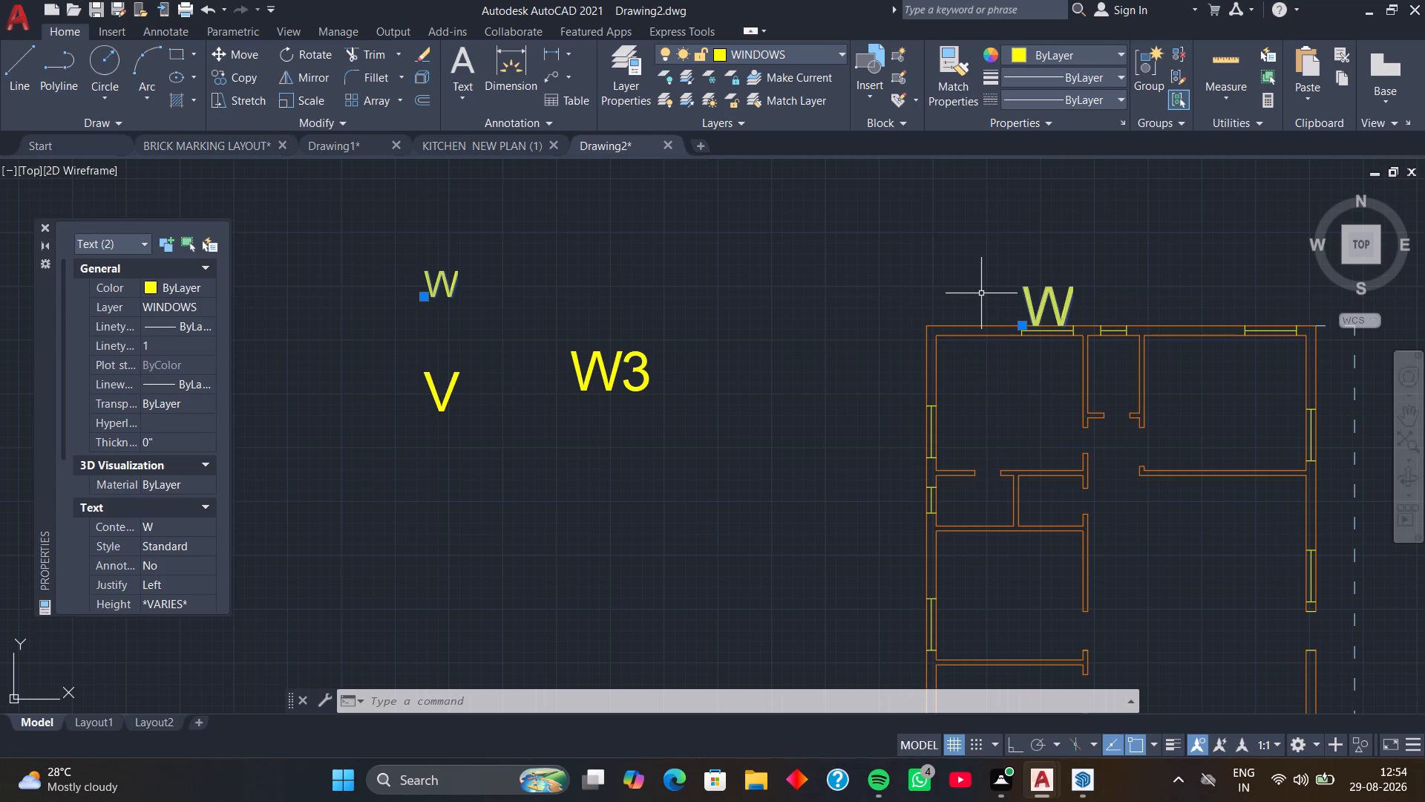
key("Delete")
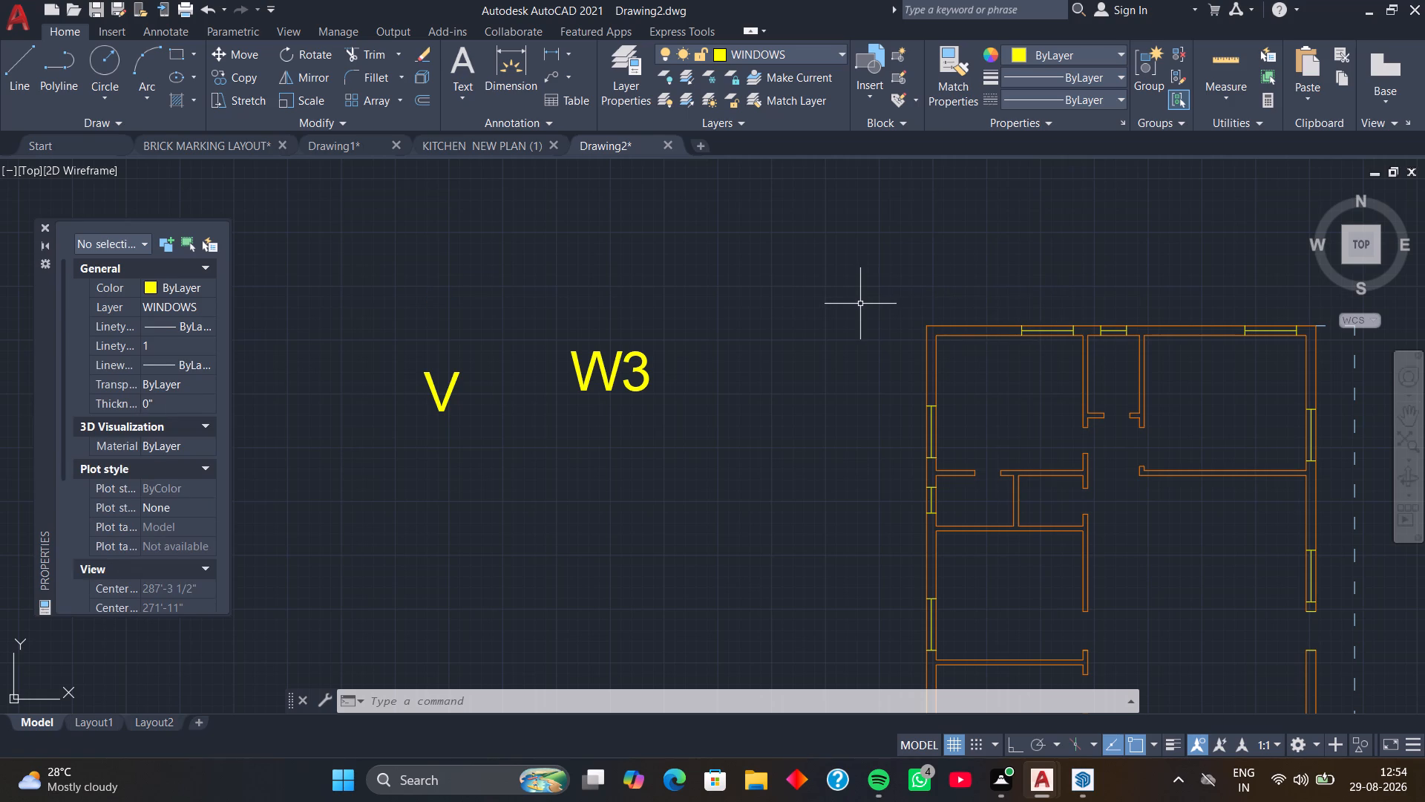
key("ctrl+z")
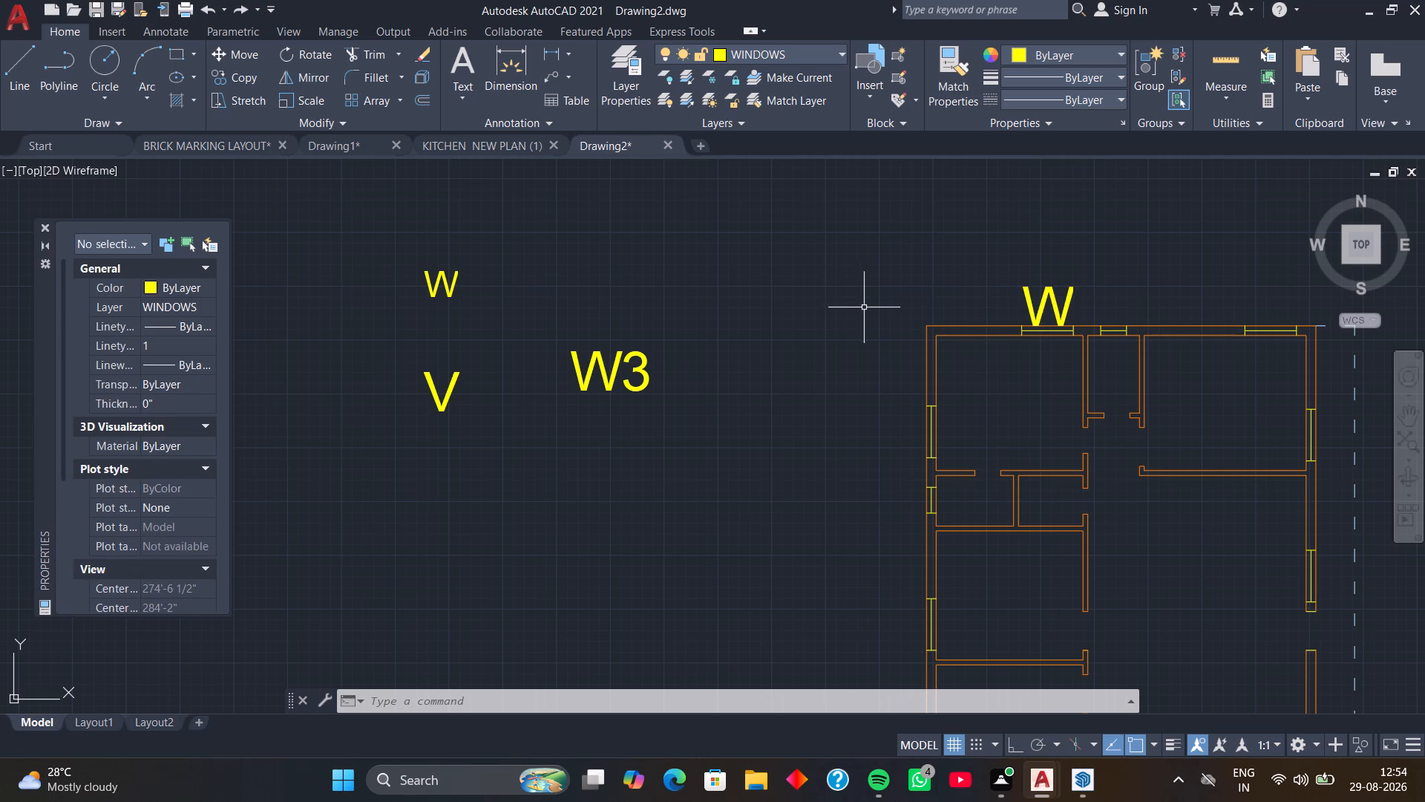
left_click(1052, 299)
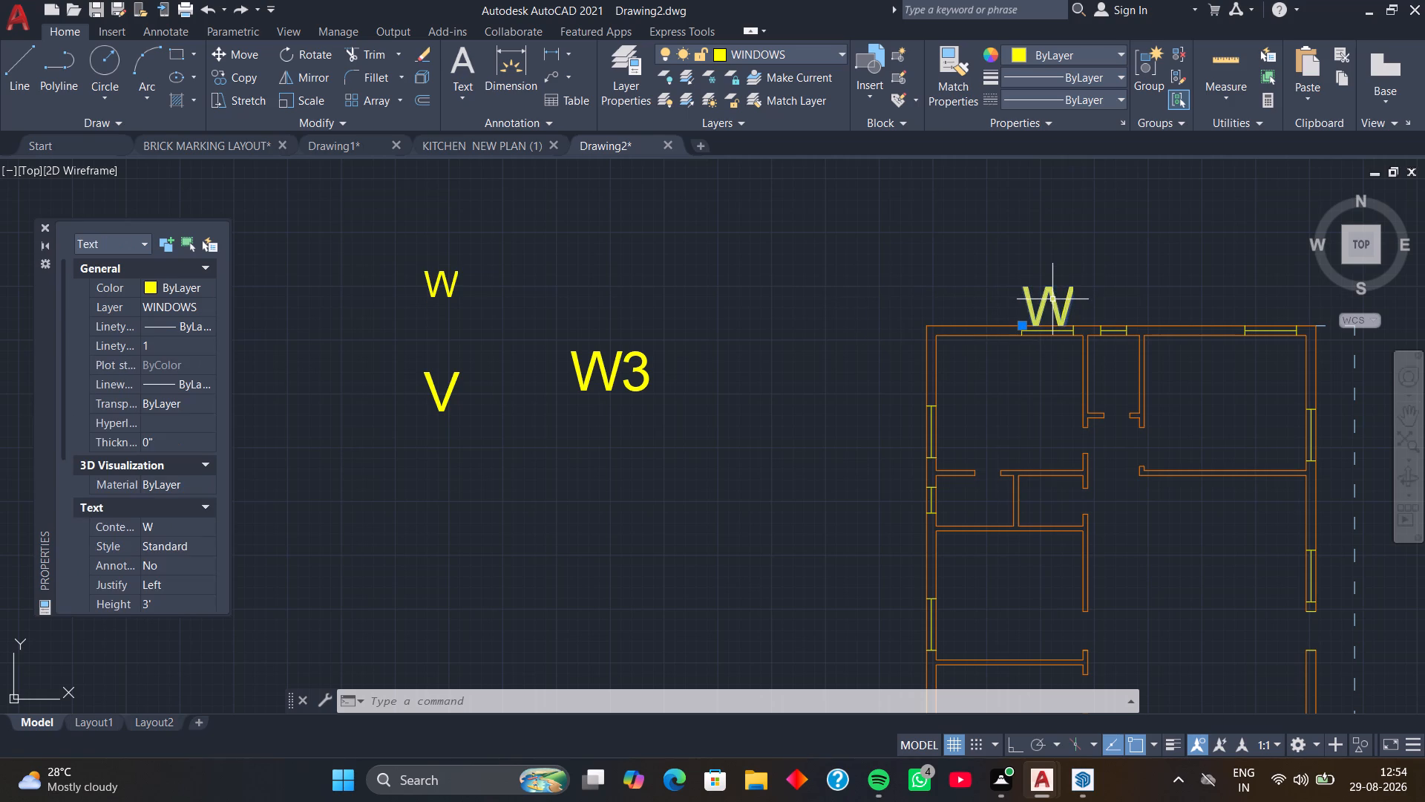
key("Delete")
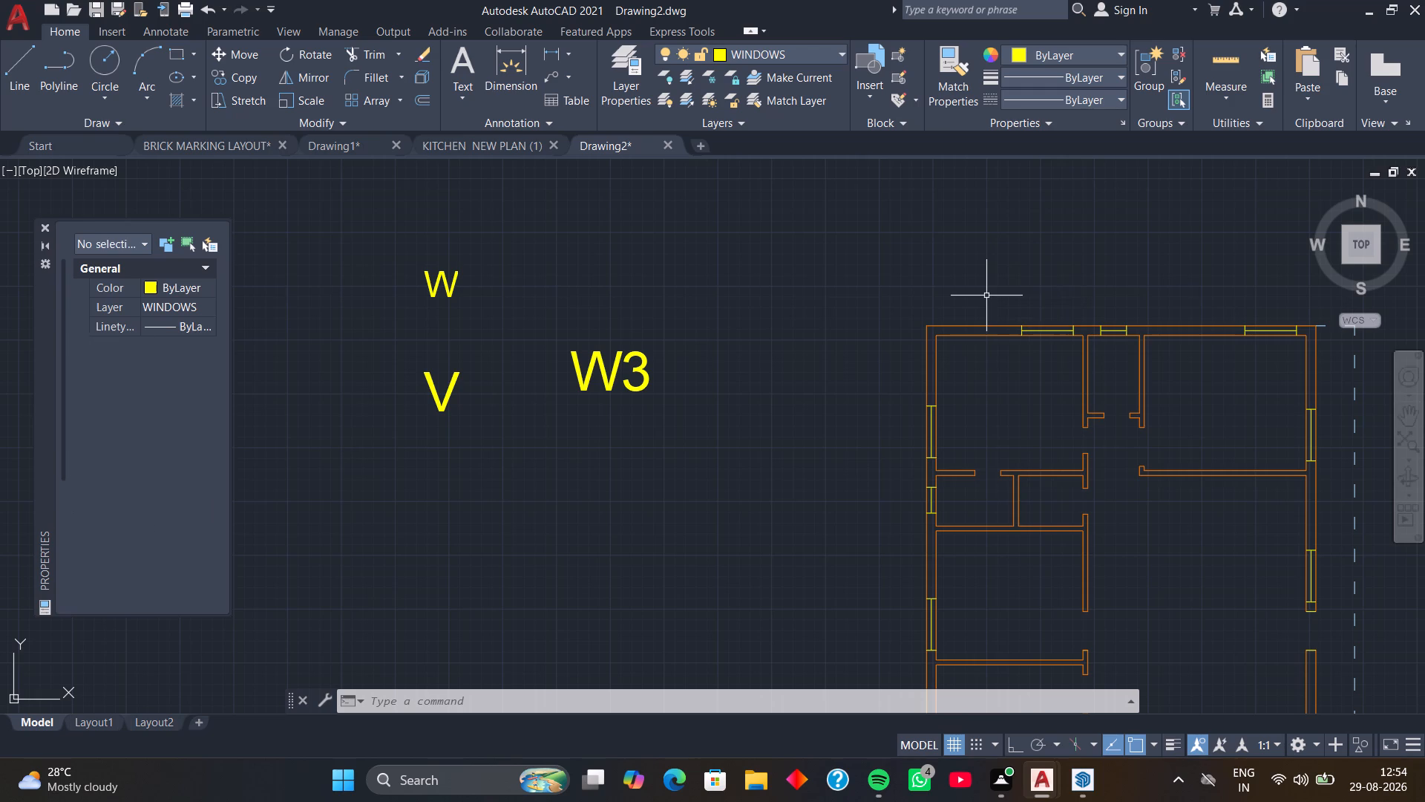
Copy the 2' W label to the north wall's westernmost window, the three longer west-wall windows and the south-wall window beside the staircase.
left_click(453, 290)
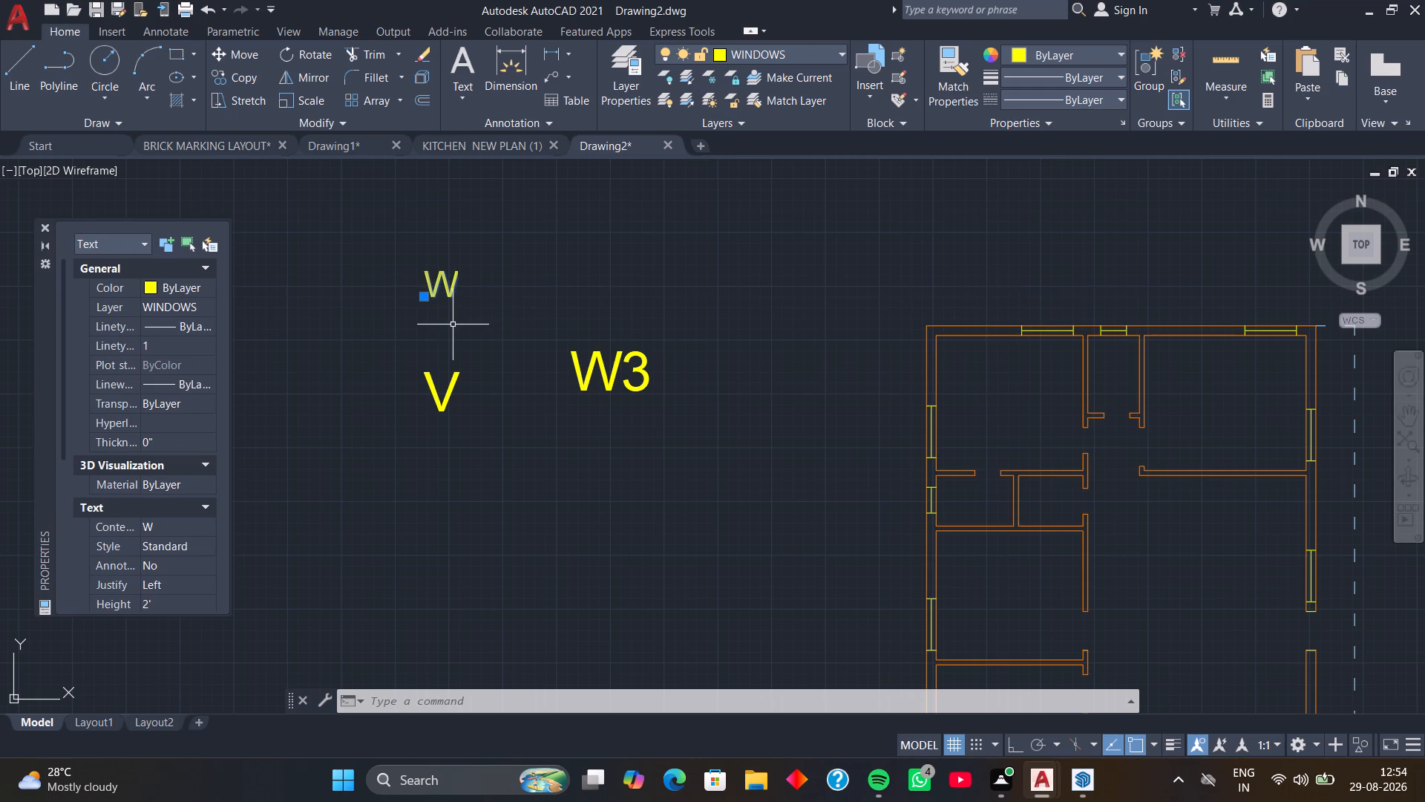
middle_click_drag(453, 325, 477, 321)
type("CO")
key("space")
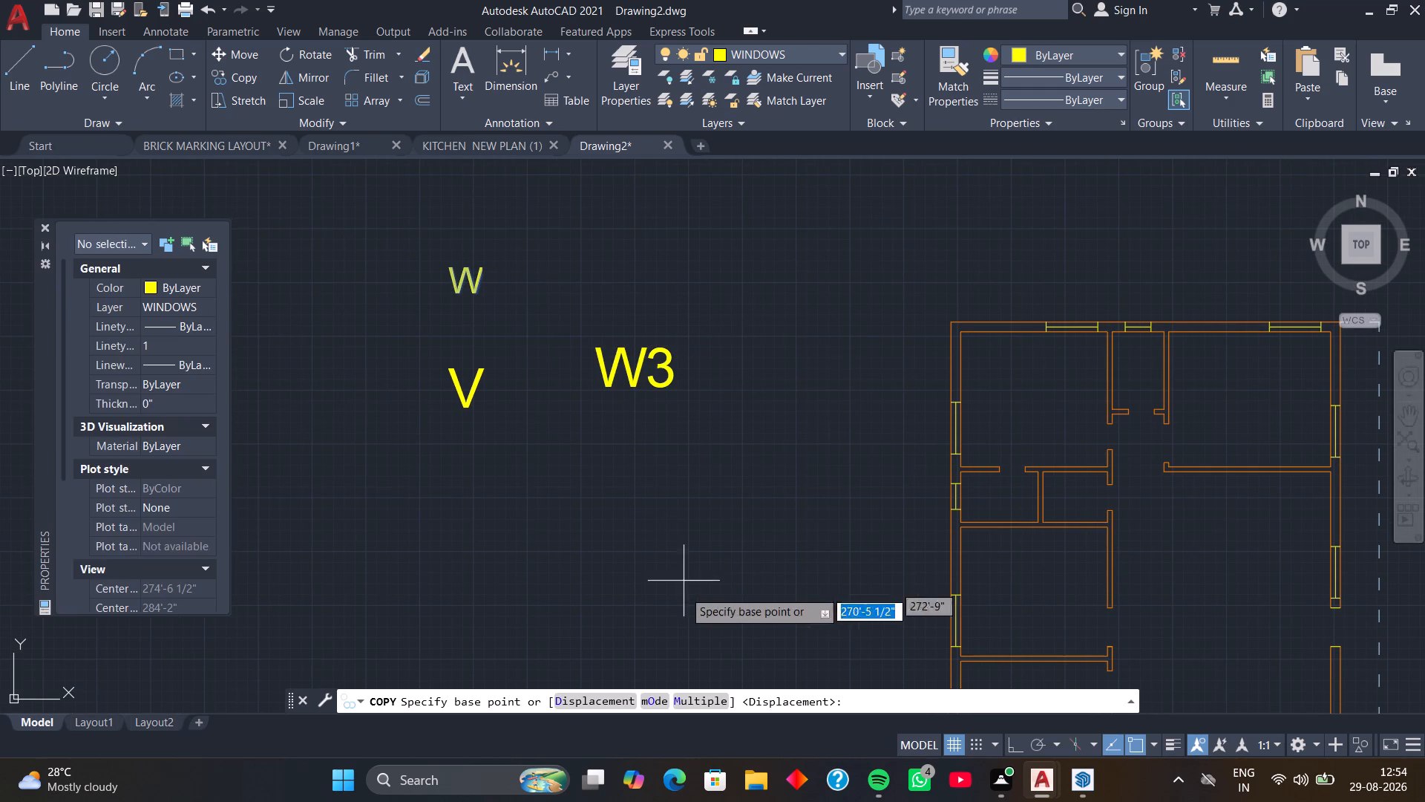
left_click(700, 699)
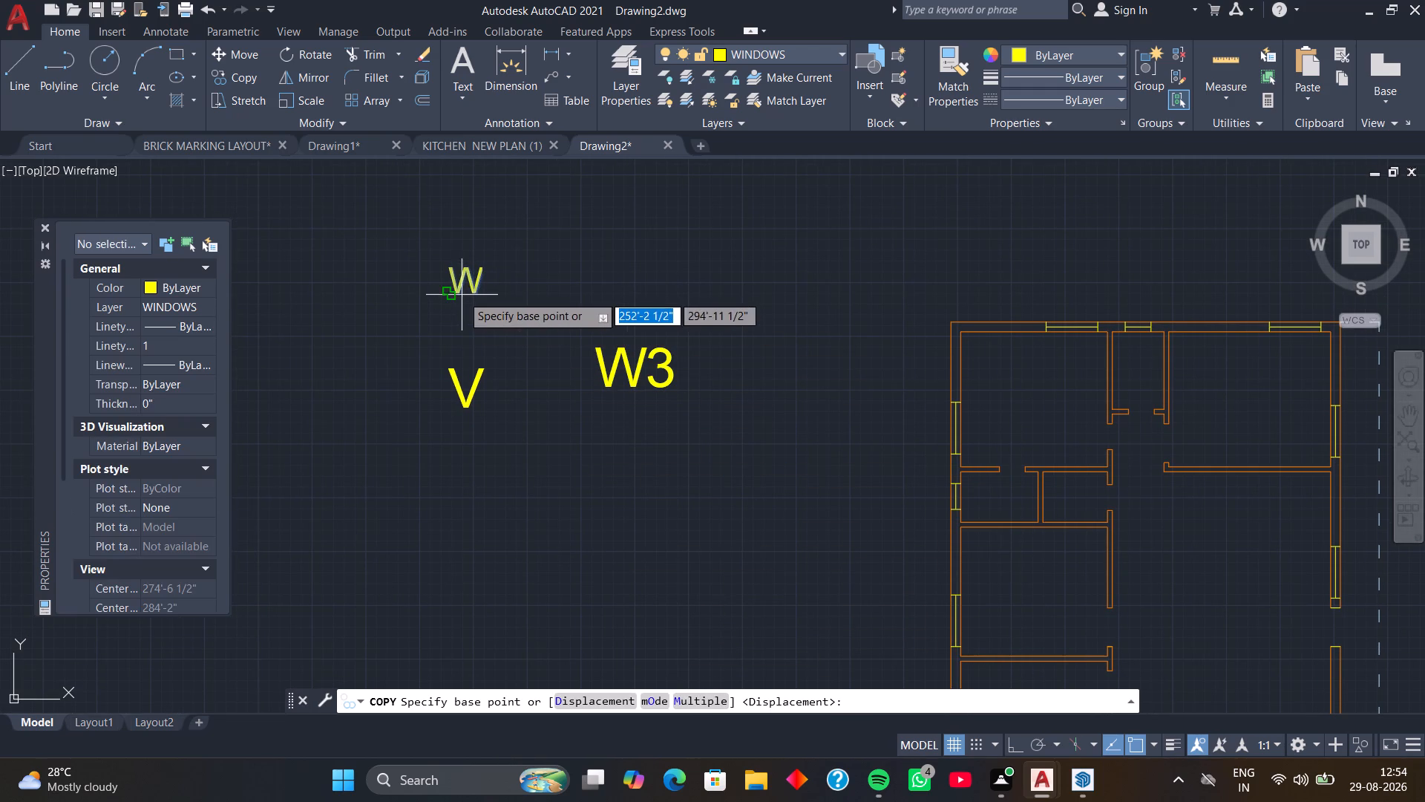
left_click(448, 297)
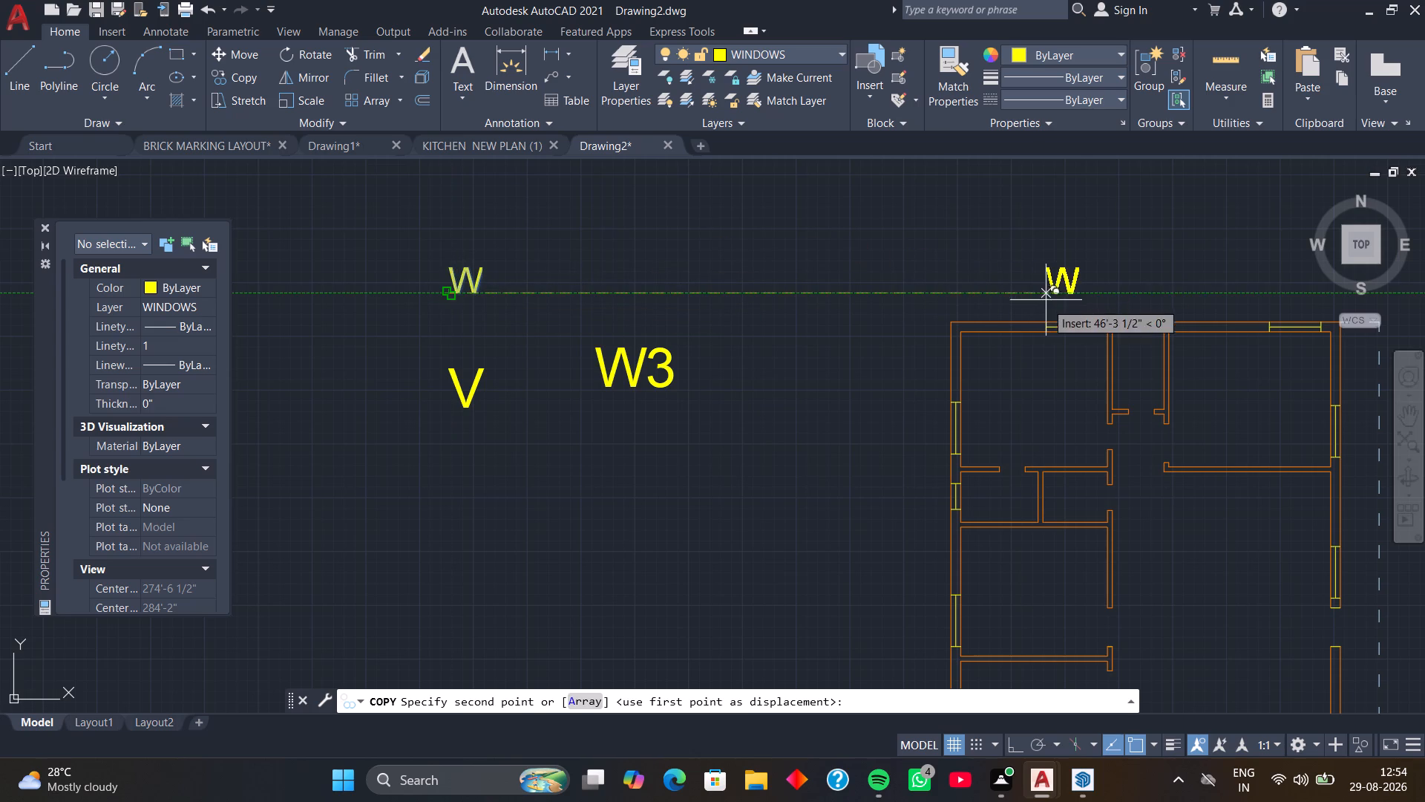
left_click(1054, 315)
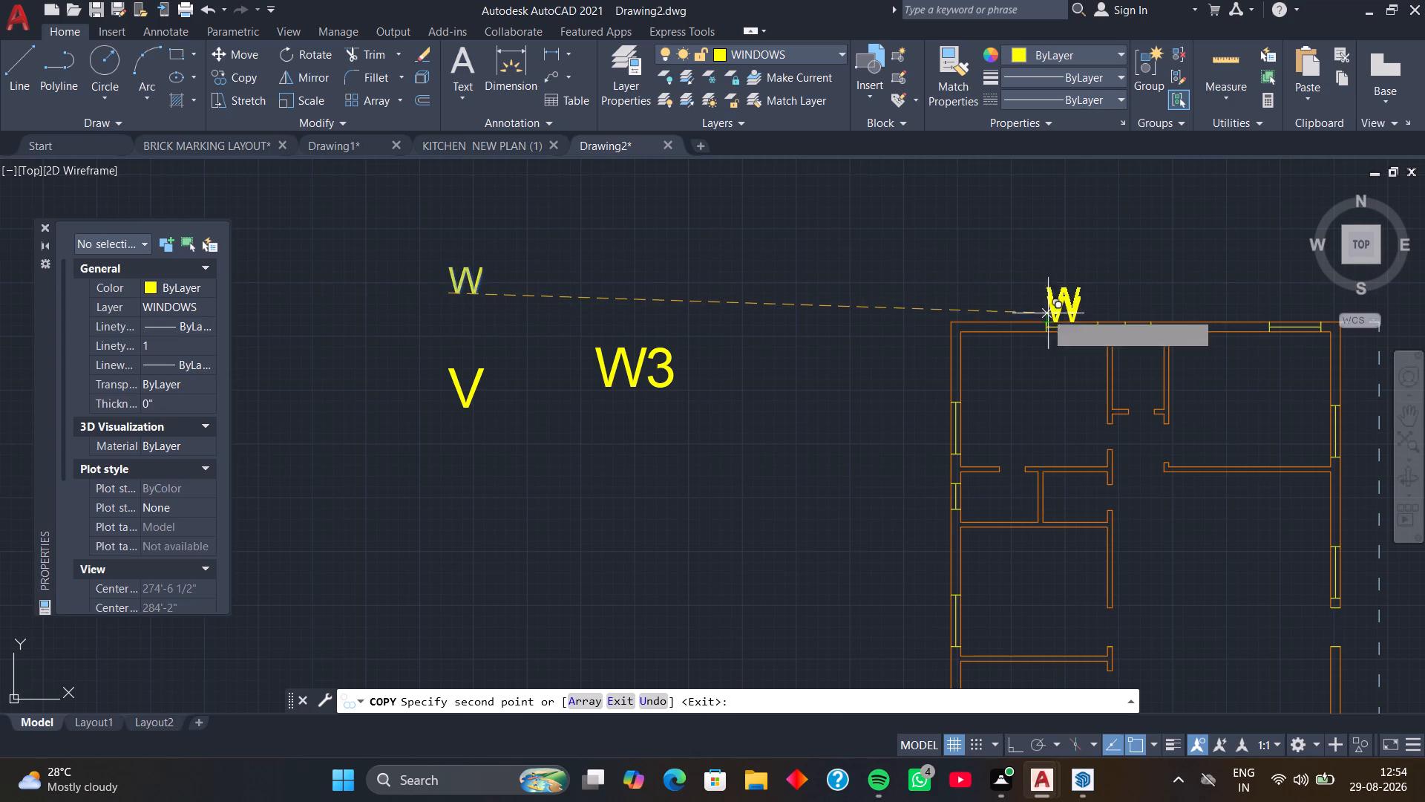
left_click(903, 434)
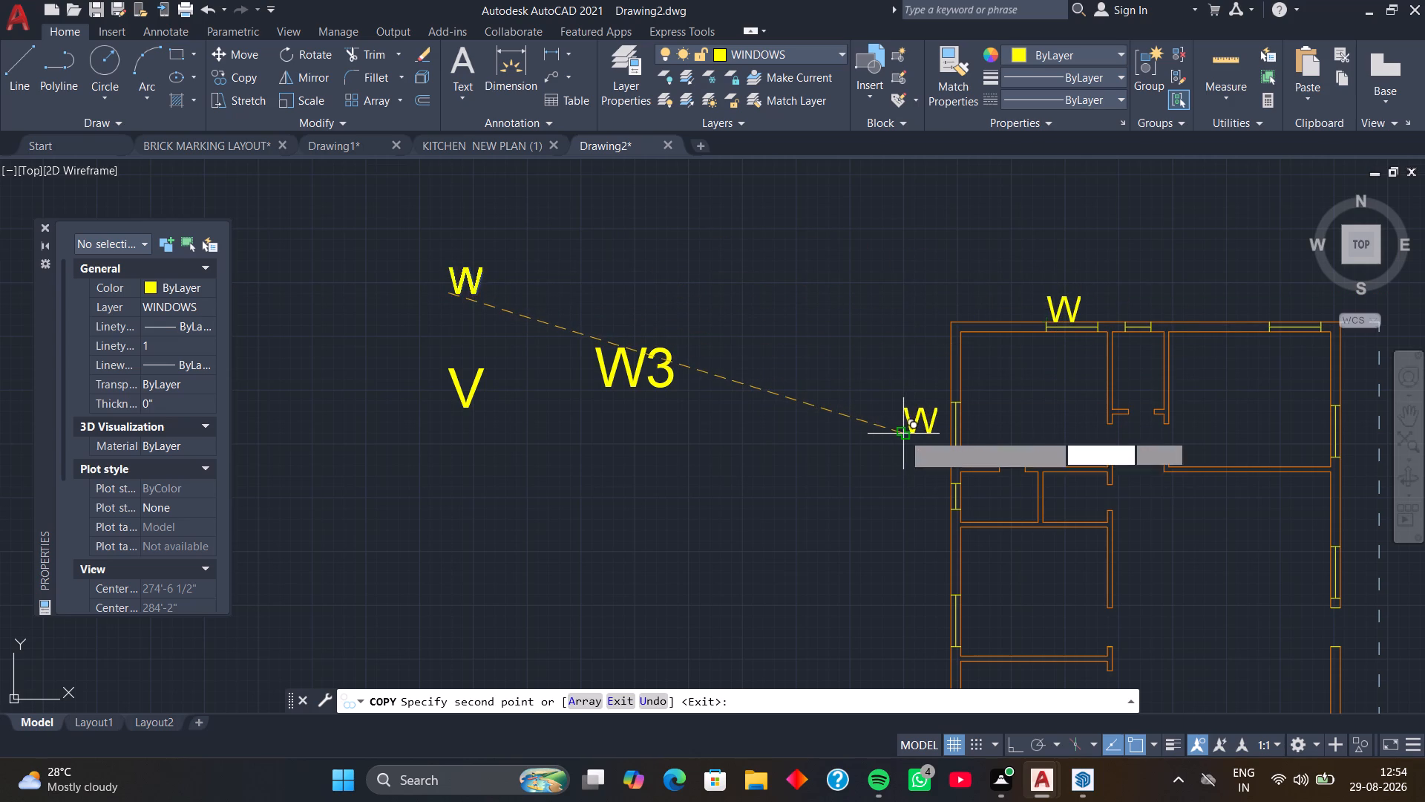
scroll(885, 466, "down", 1)
middle_click_drag(884, 474, 833, 306)
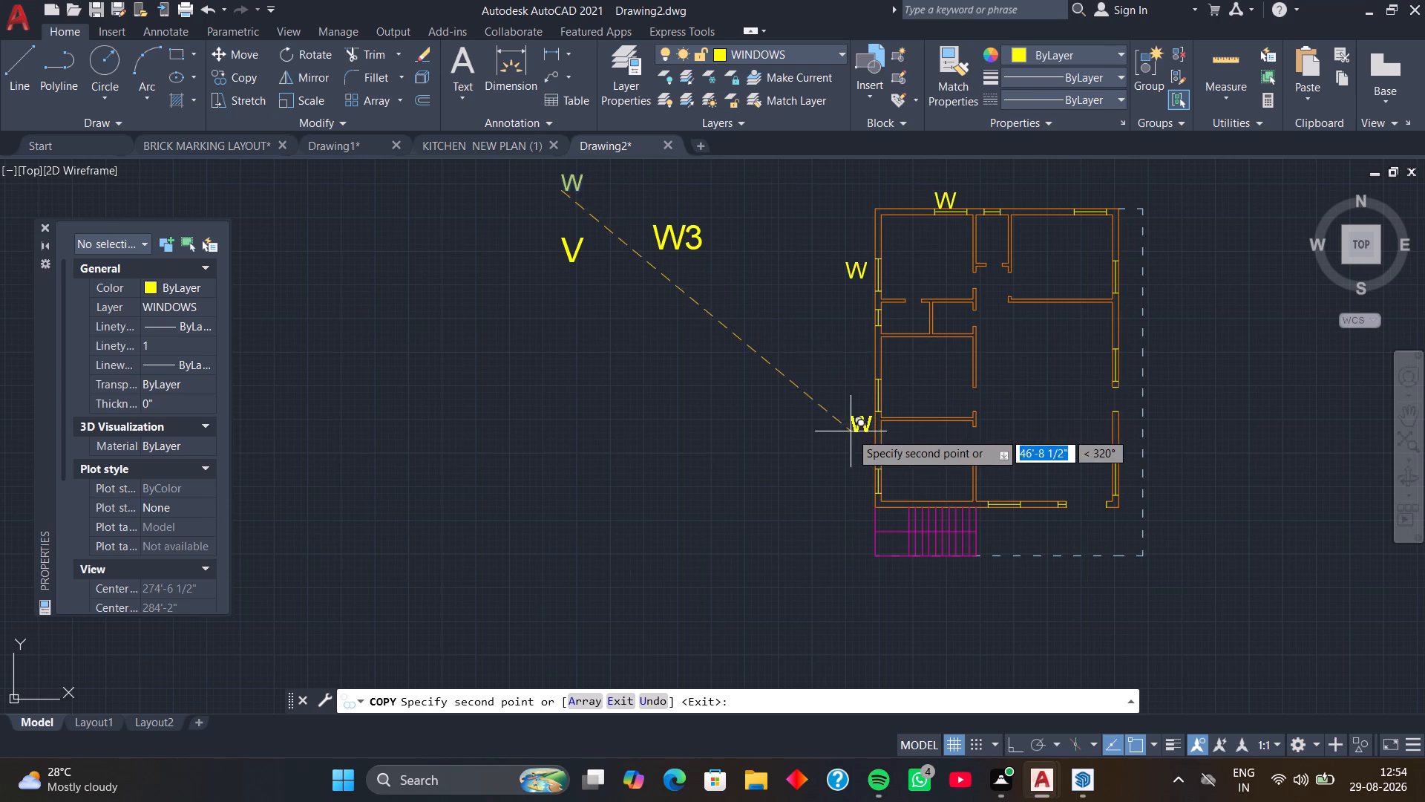
scroll(845, 427, "up", 1)
left_click(849, 391)
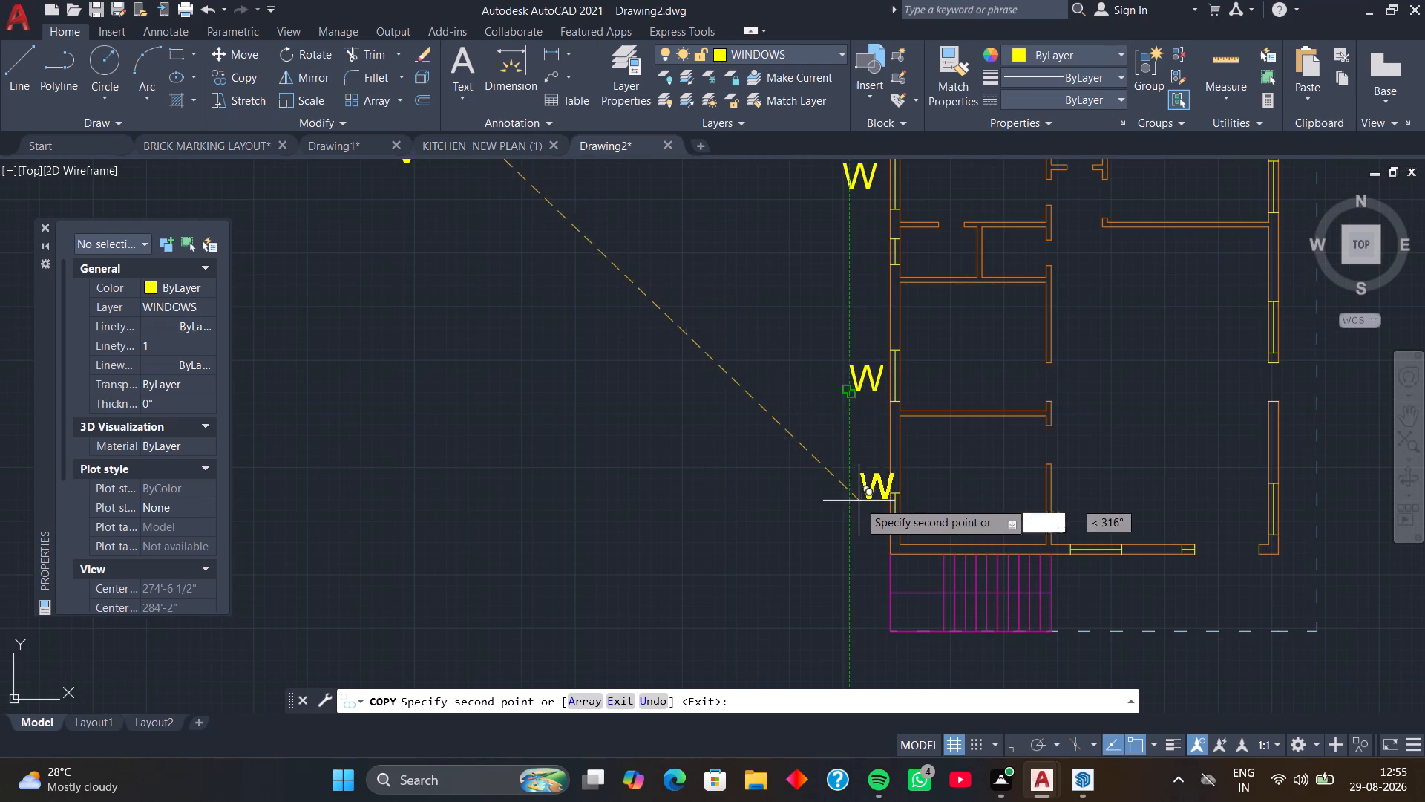
left_click(858, 528)
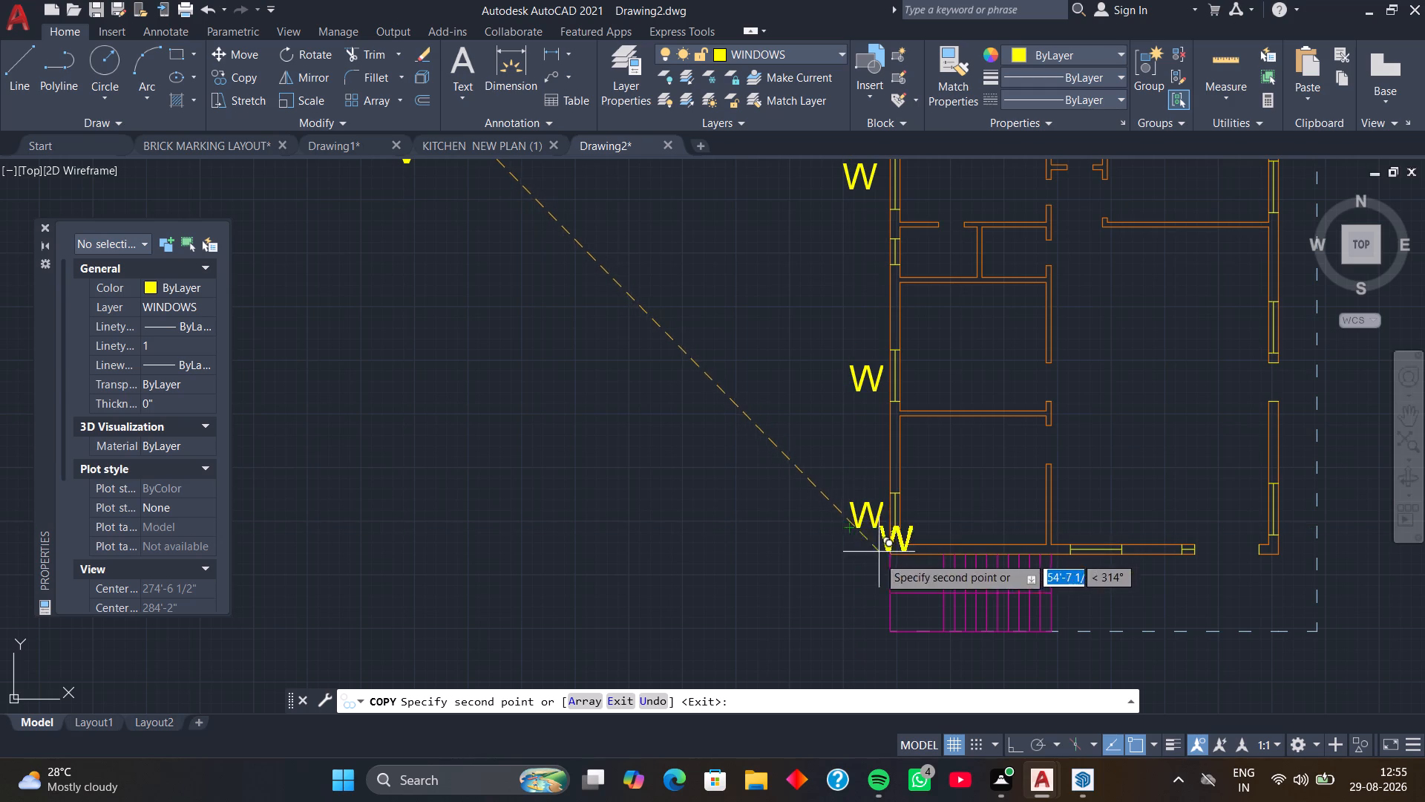
left_click(1078, 593)
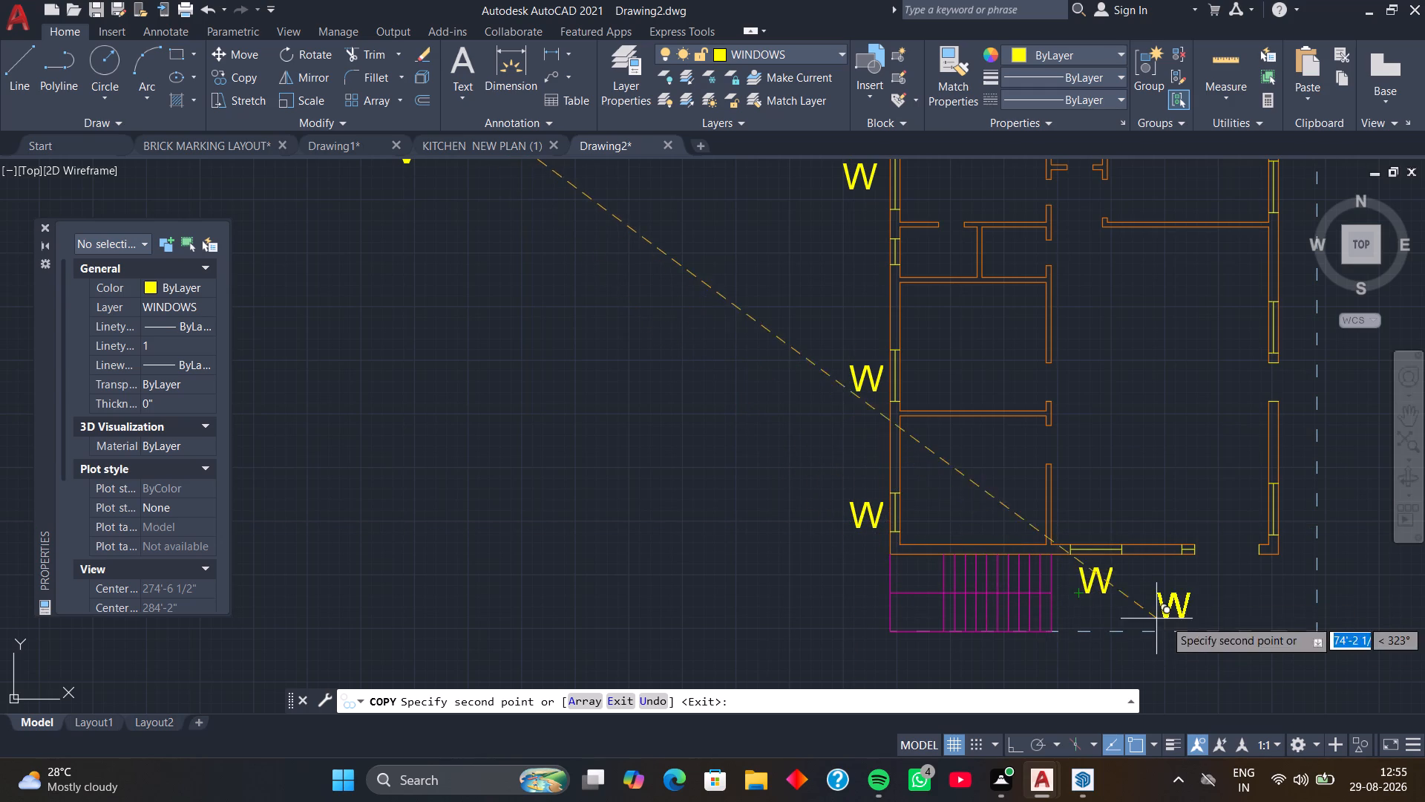
Place further W copies beside the three east-wall windows and above the north wall's easternmost window, ending the Copy command.
middle_click_drag(1193, 612, 1071, 617)
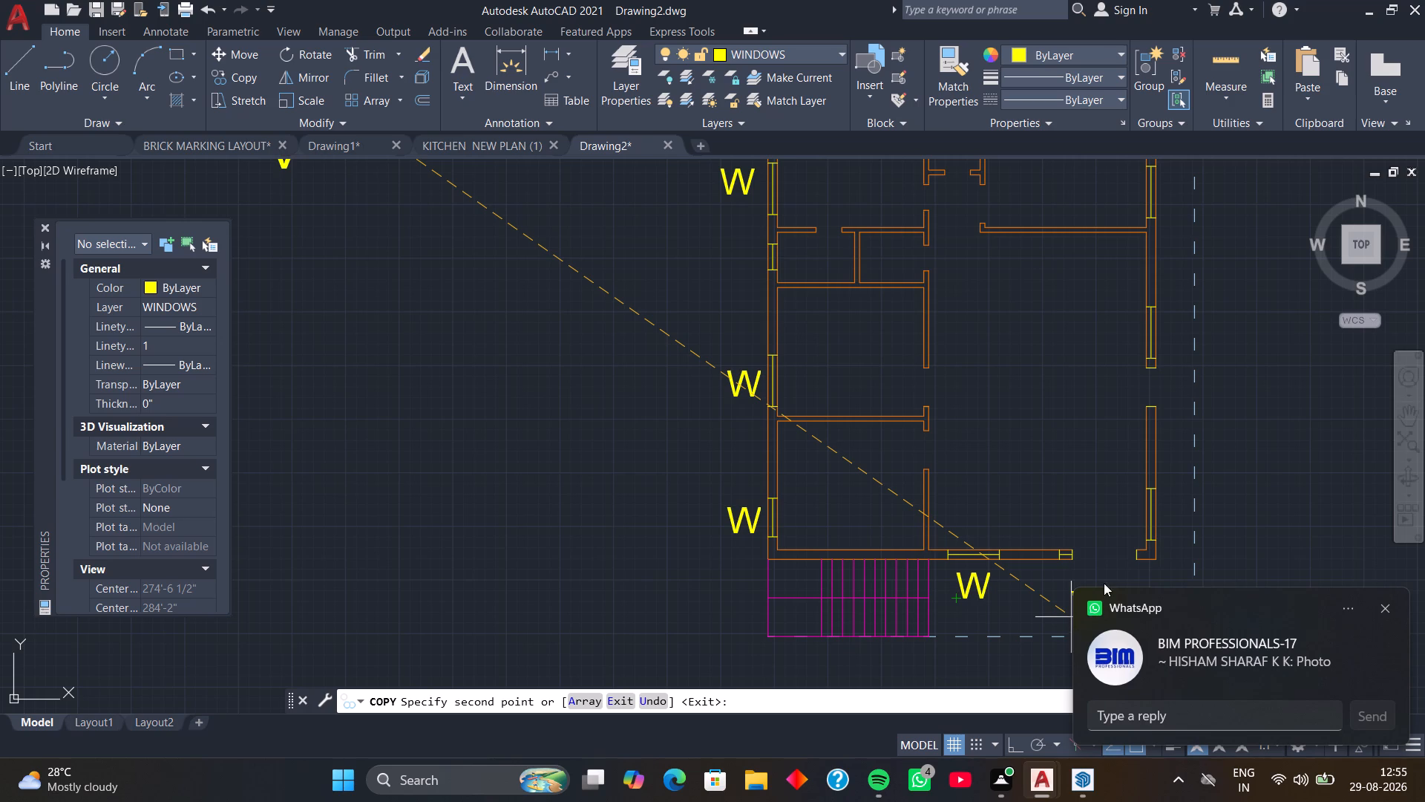
left_click(1158, 525)
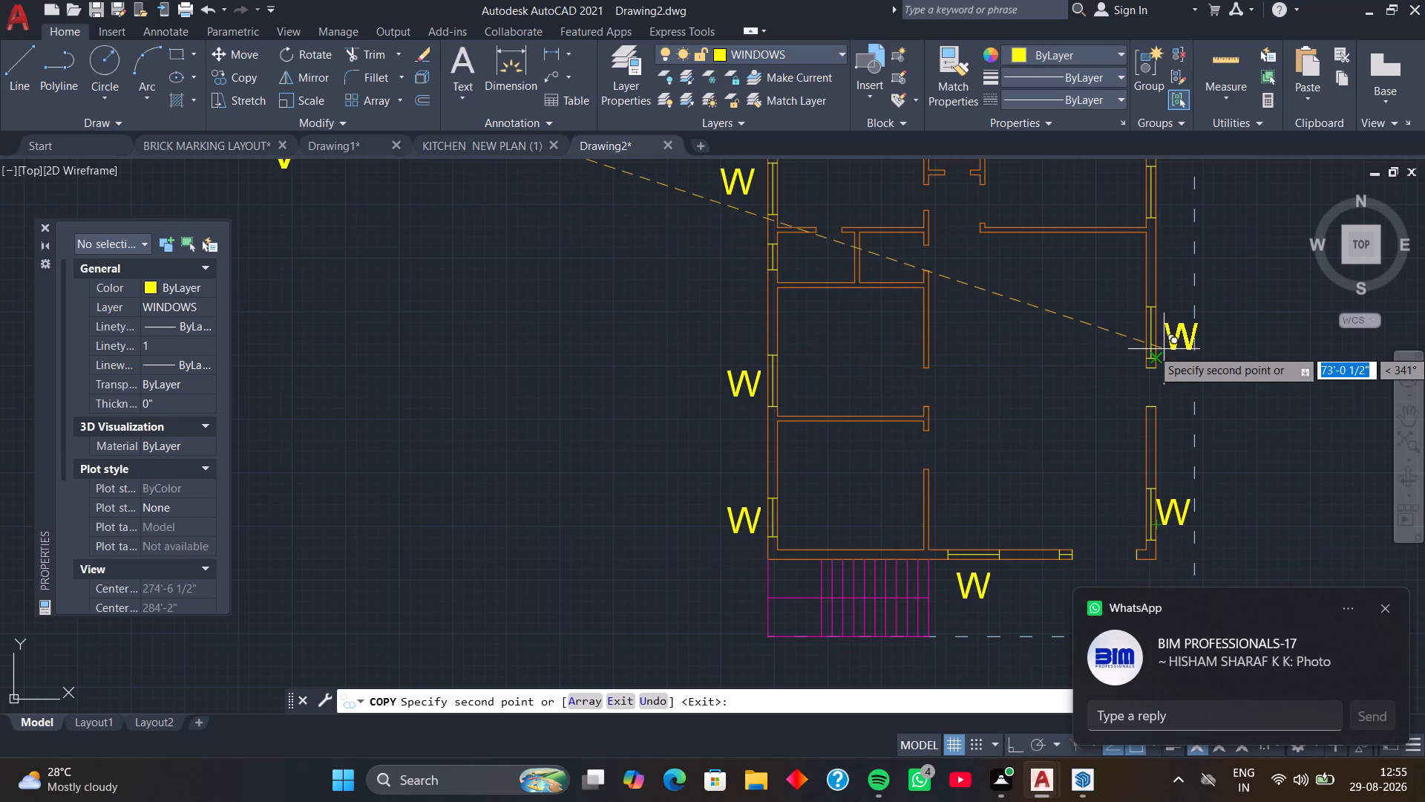
left_click(1162, 348)
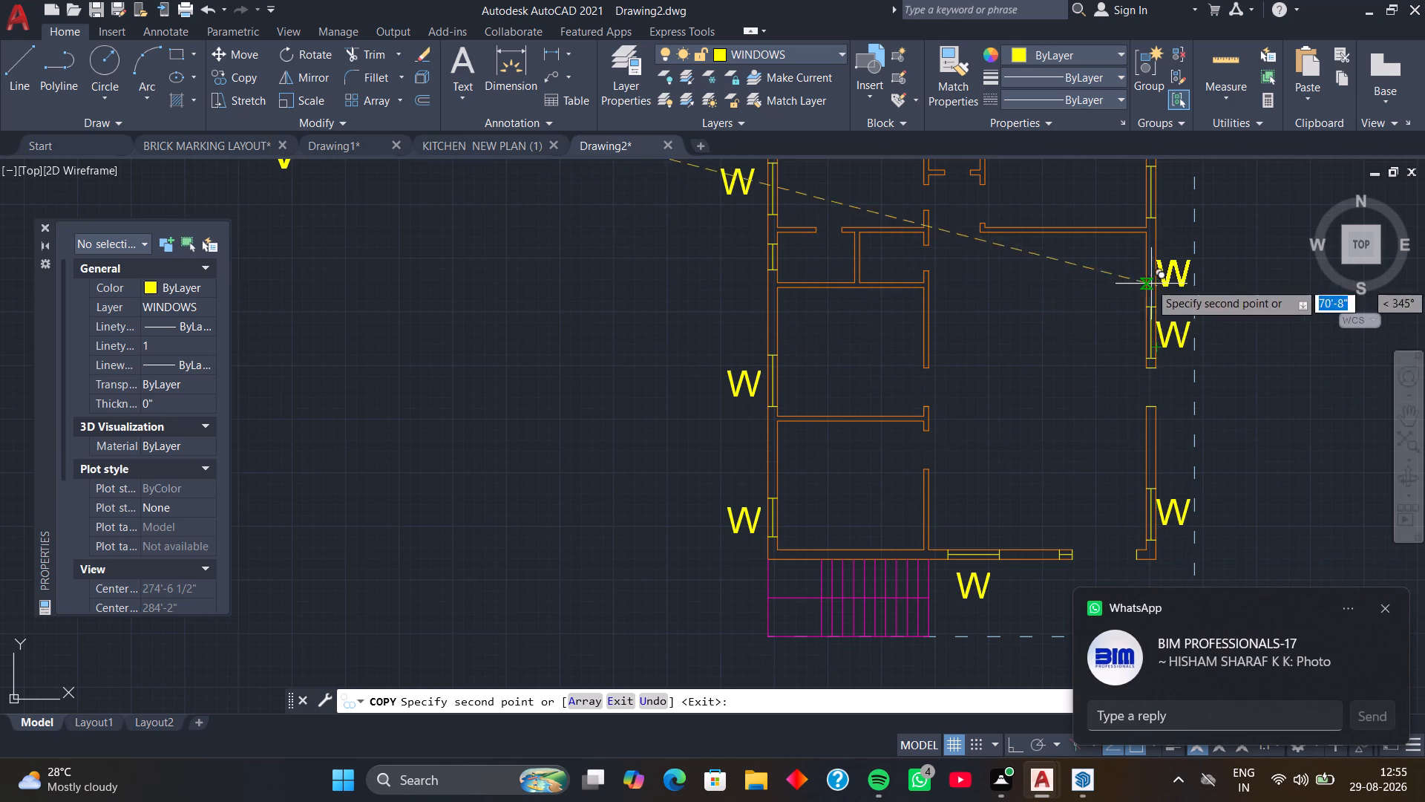
middle_click_drag(1150, 281, 1124, 485)
left_click(1133, 411)
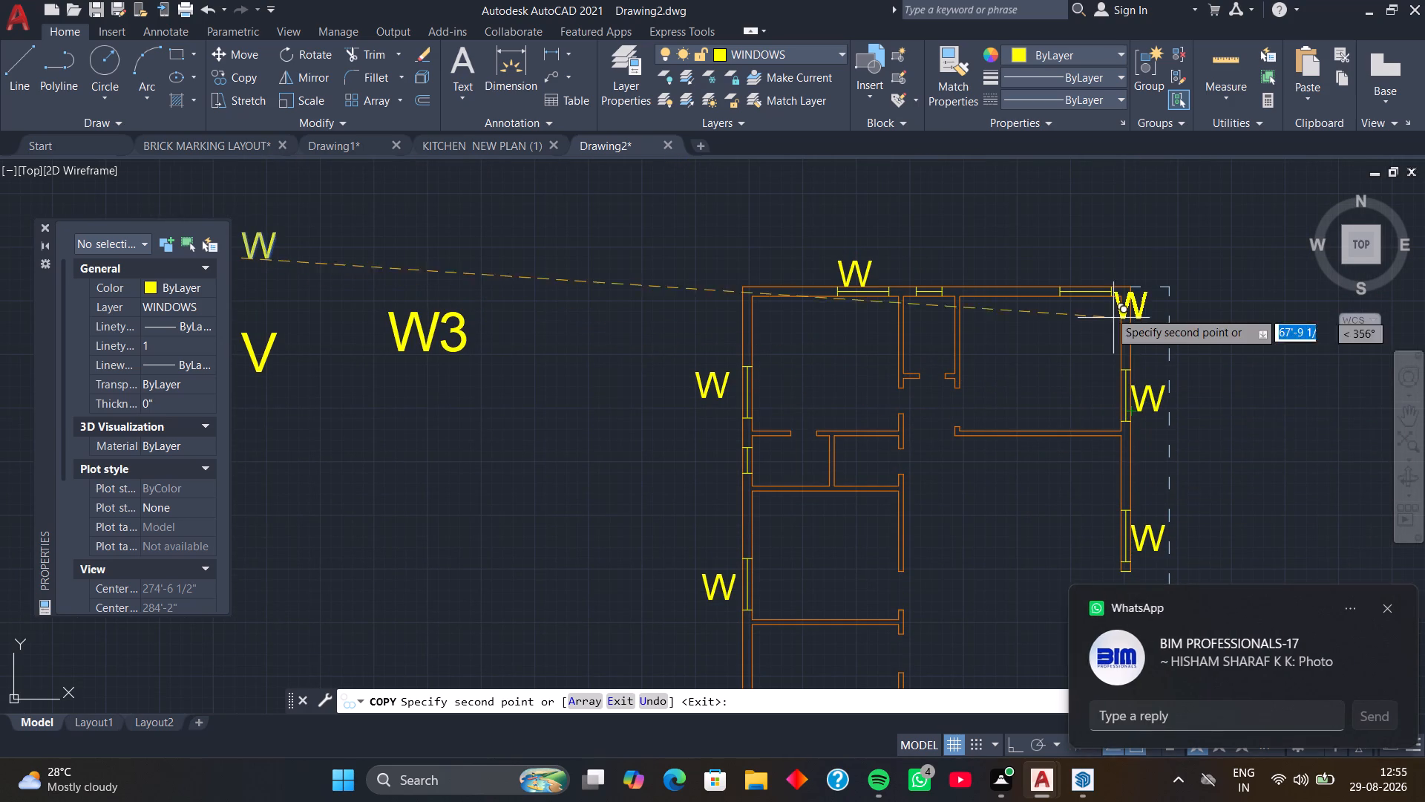
left_click(1067, 280)
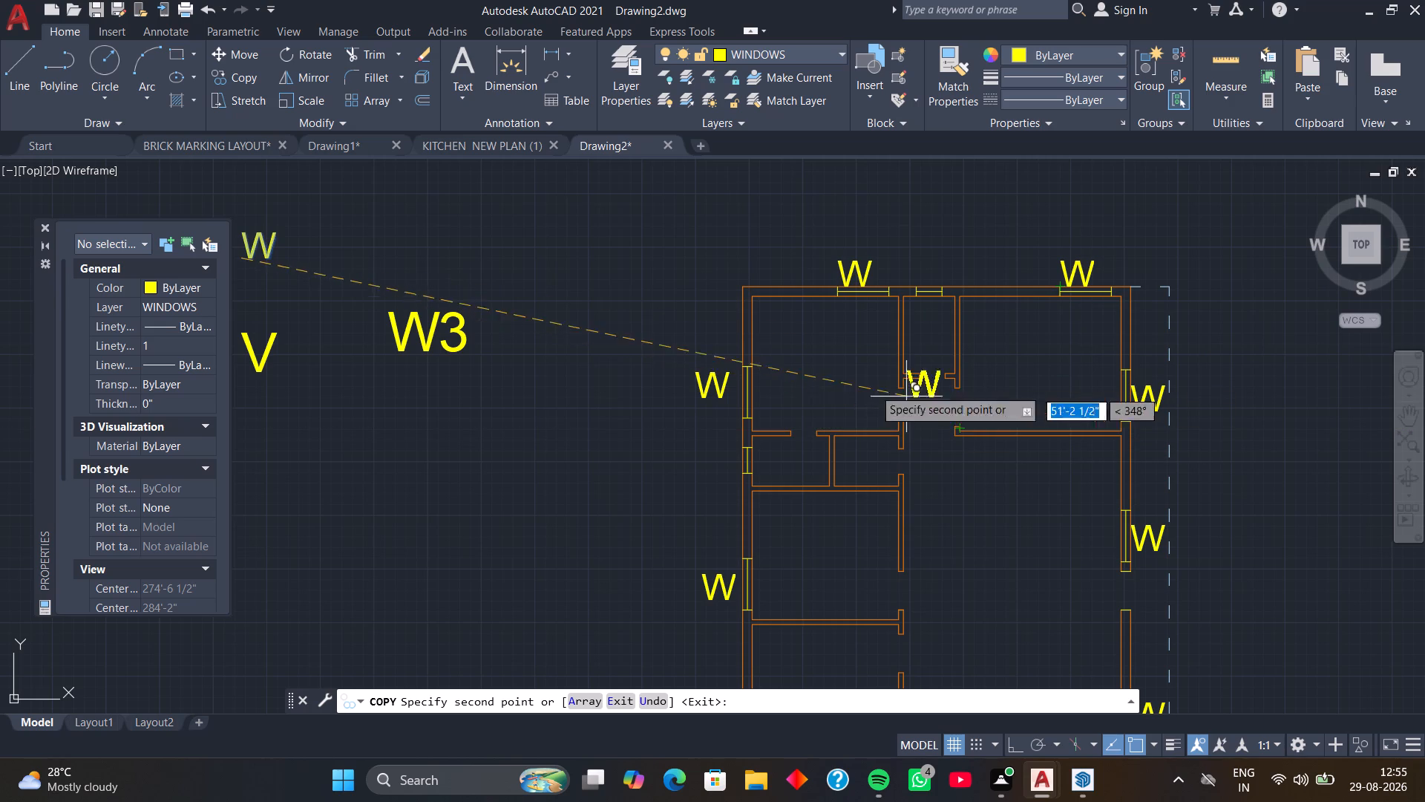
key("space")
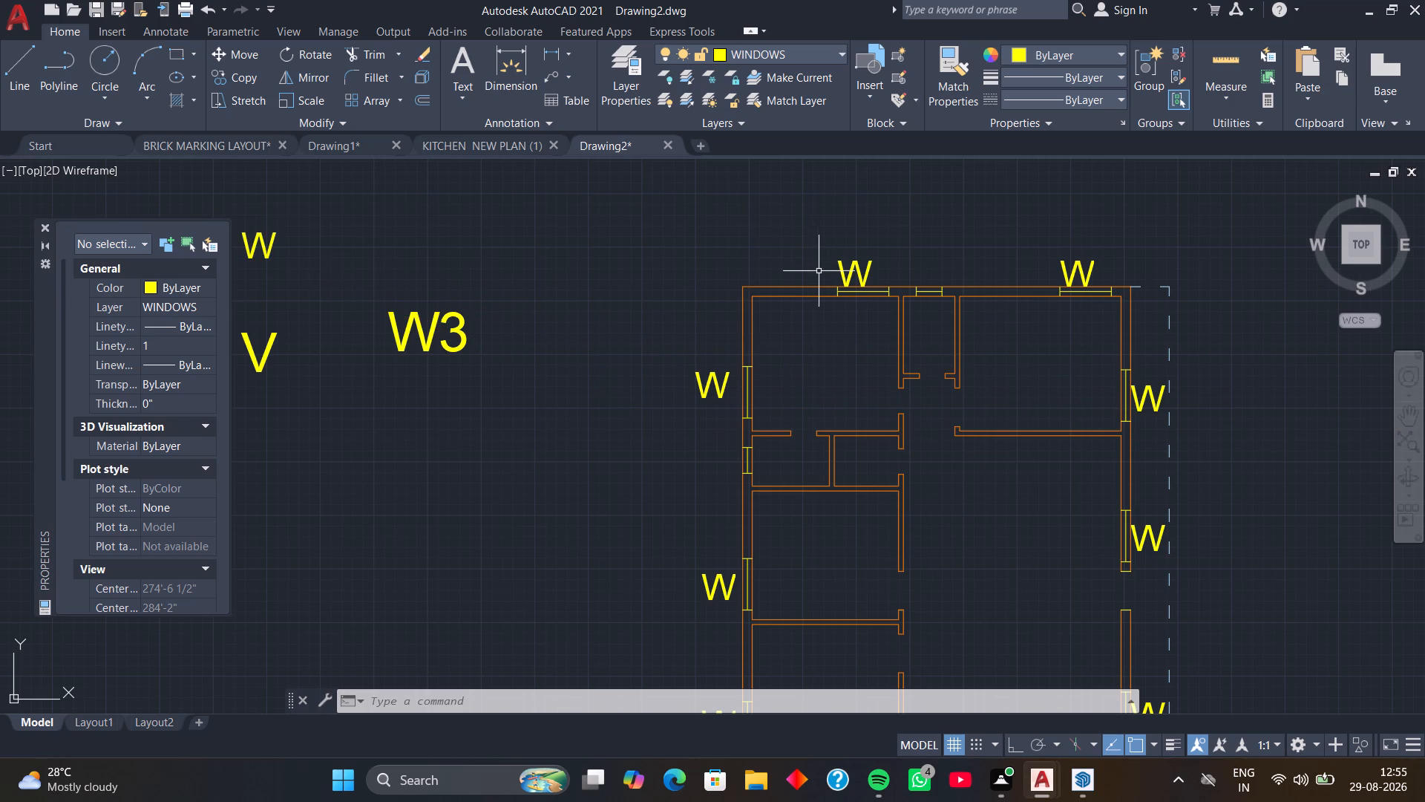
Set the text height of all nine W labels around the redrawn plan to 1'.
left_click(851, 271)
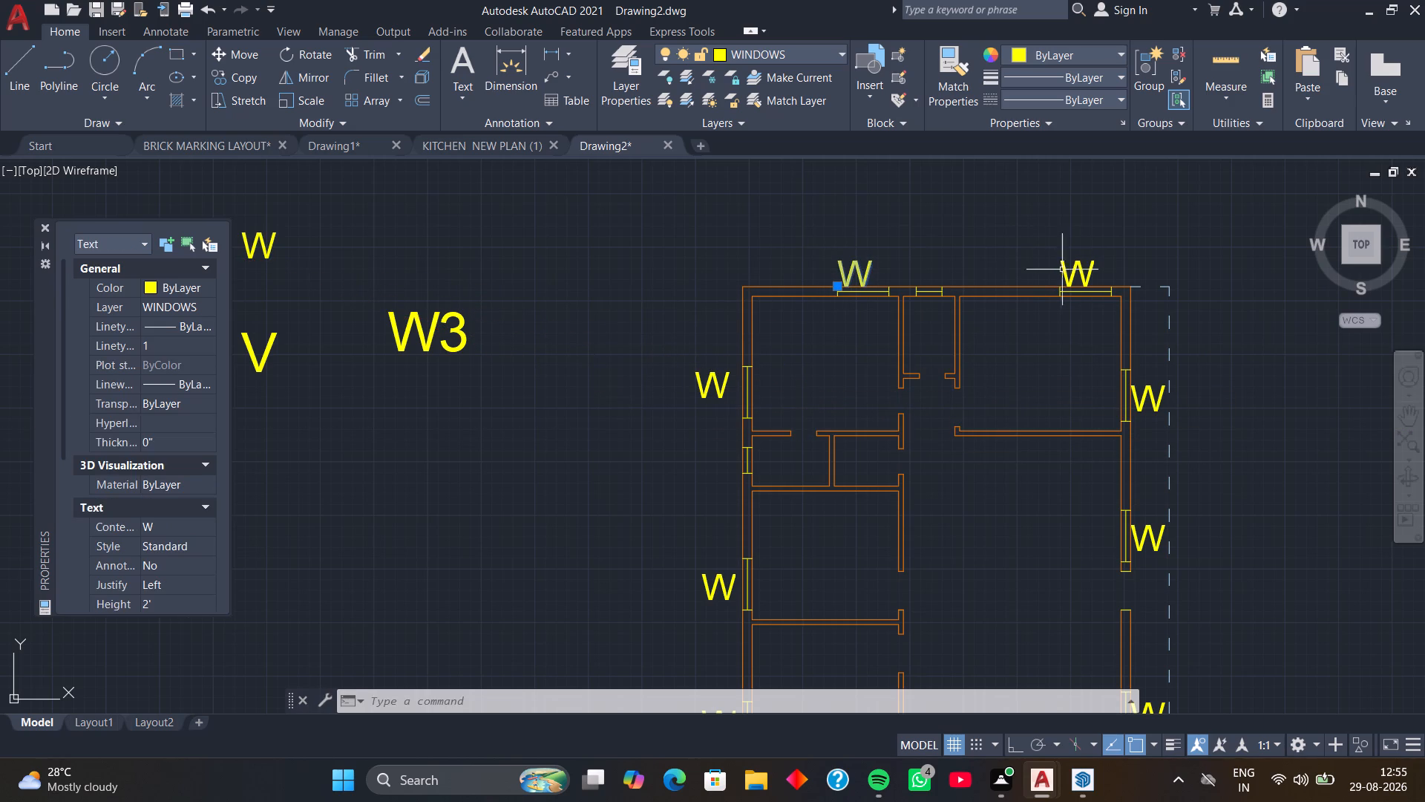
left_click(1079, 270)
left_click(715, 384)
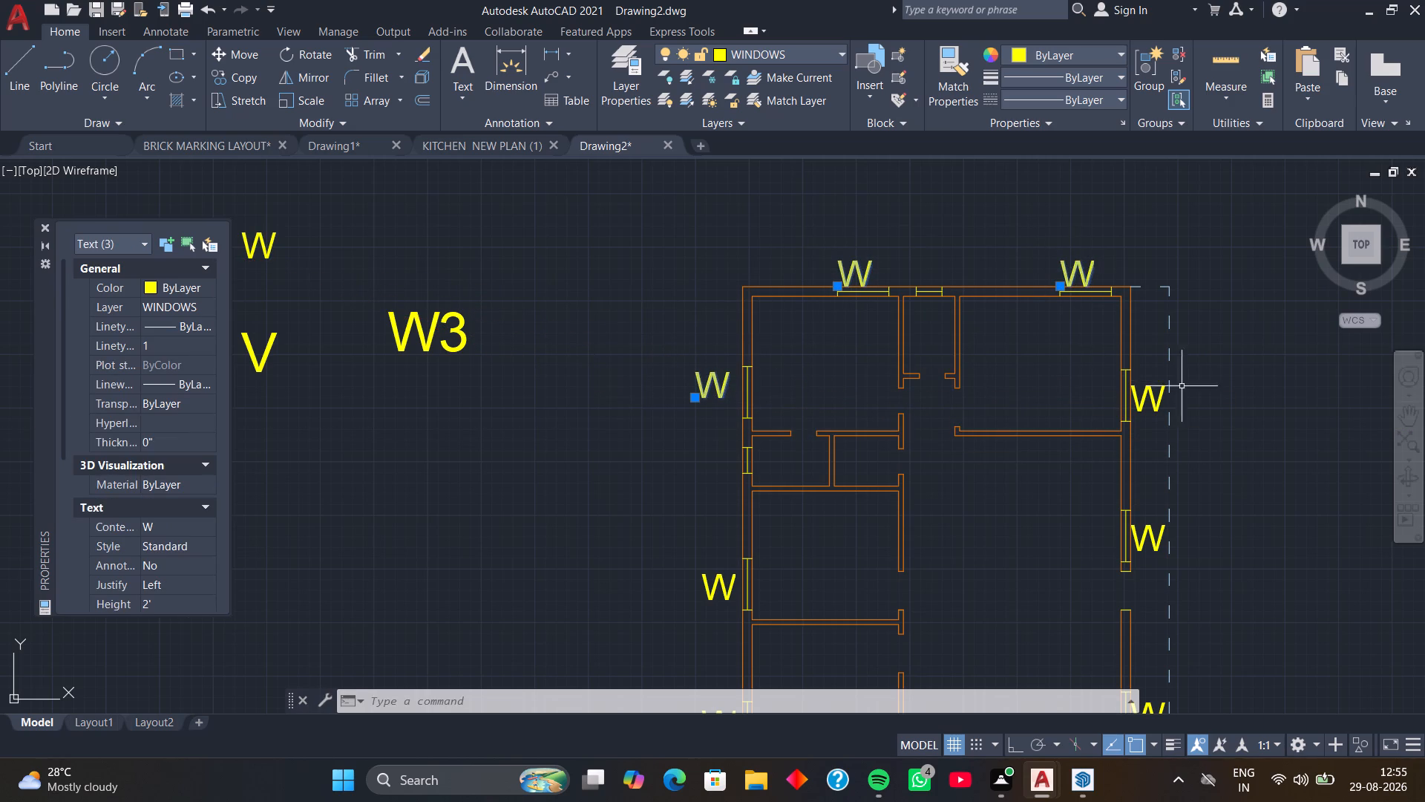
left_click(1153, 402)
scroll(1153, 423, "down", 1)
middle_click_drag(1153, 441, 1157, 340)
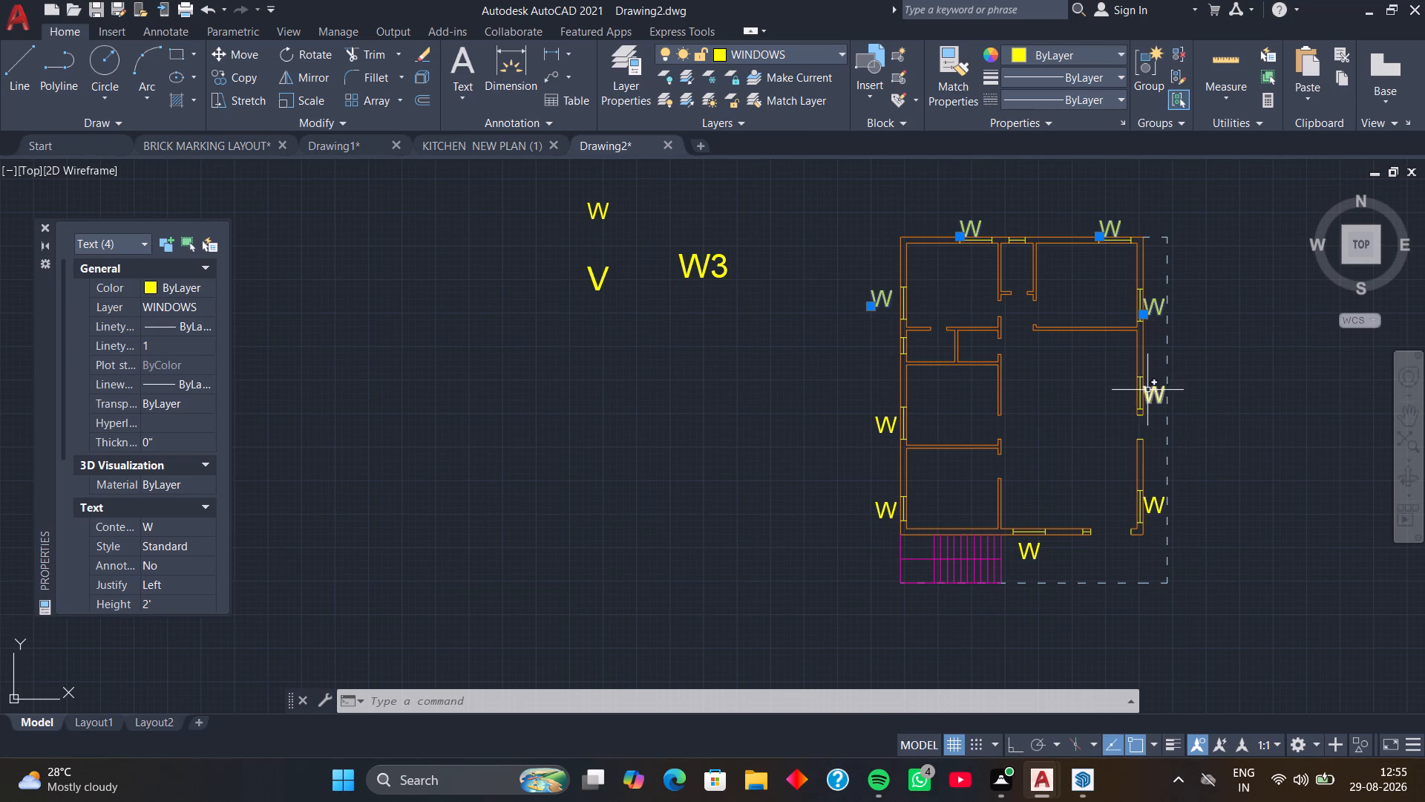
left_click(1150, 391)
left_click(885, 434)
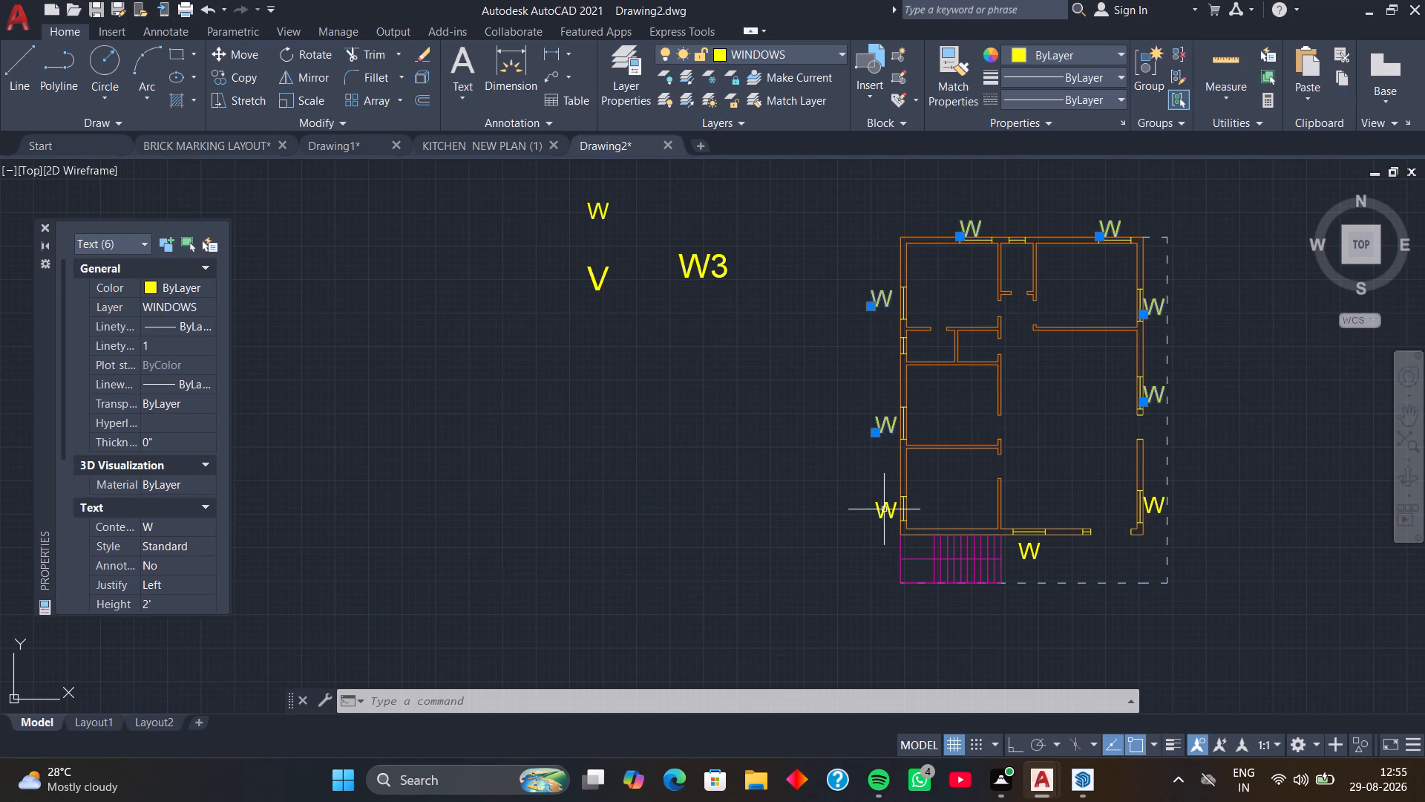
left_click(884, 513)
left_click(1023, 553)
left_click(1156, 500)
scroll(128, 417, "down", 3)
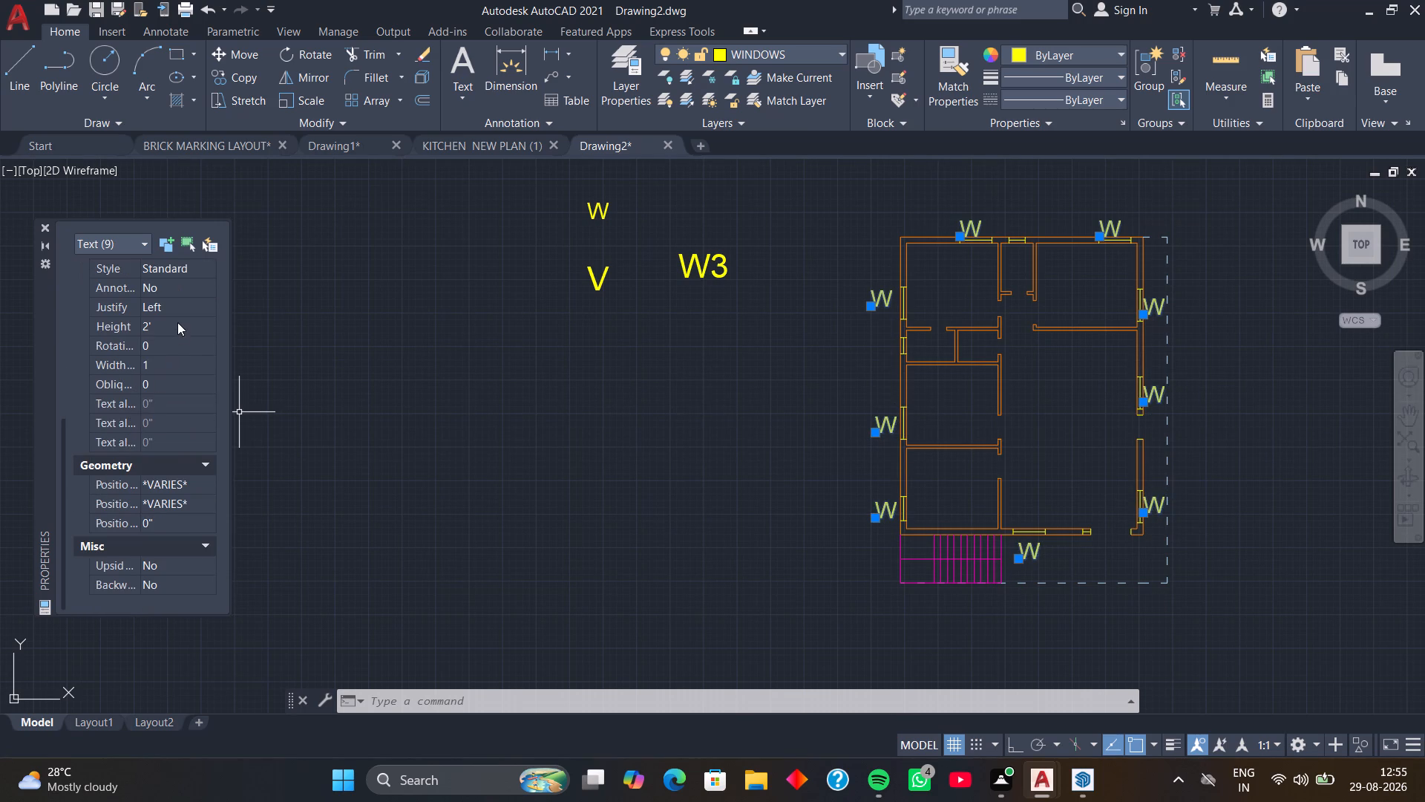
left_click(177, 322)
type("1'")
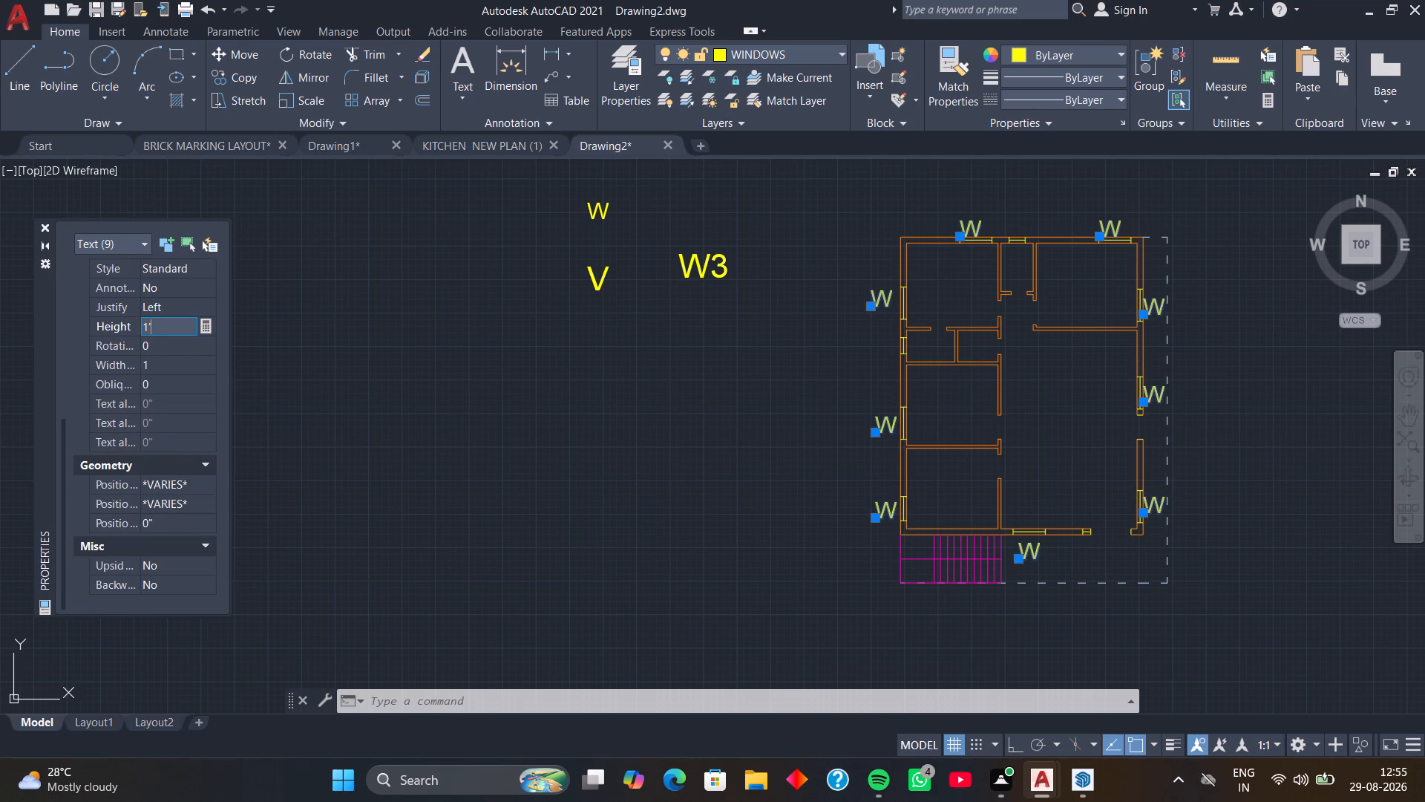
key("Return")
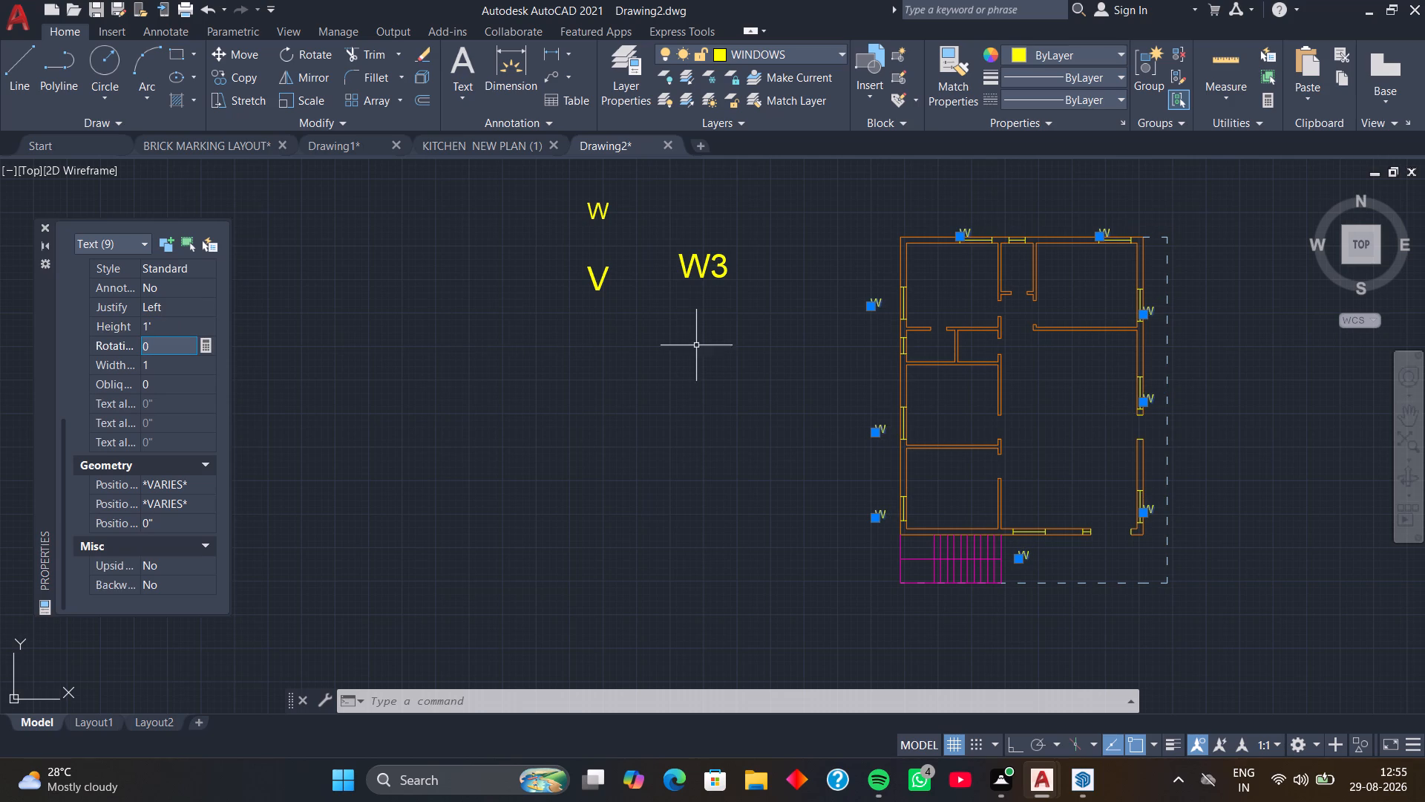
Shift the W label beside the northernmost west-wall window closer to that window.
scroll(845, 343, "up", 3)
middle_click_drag(865, 297, 678, 482)
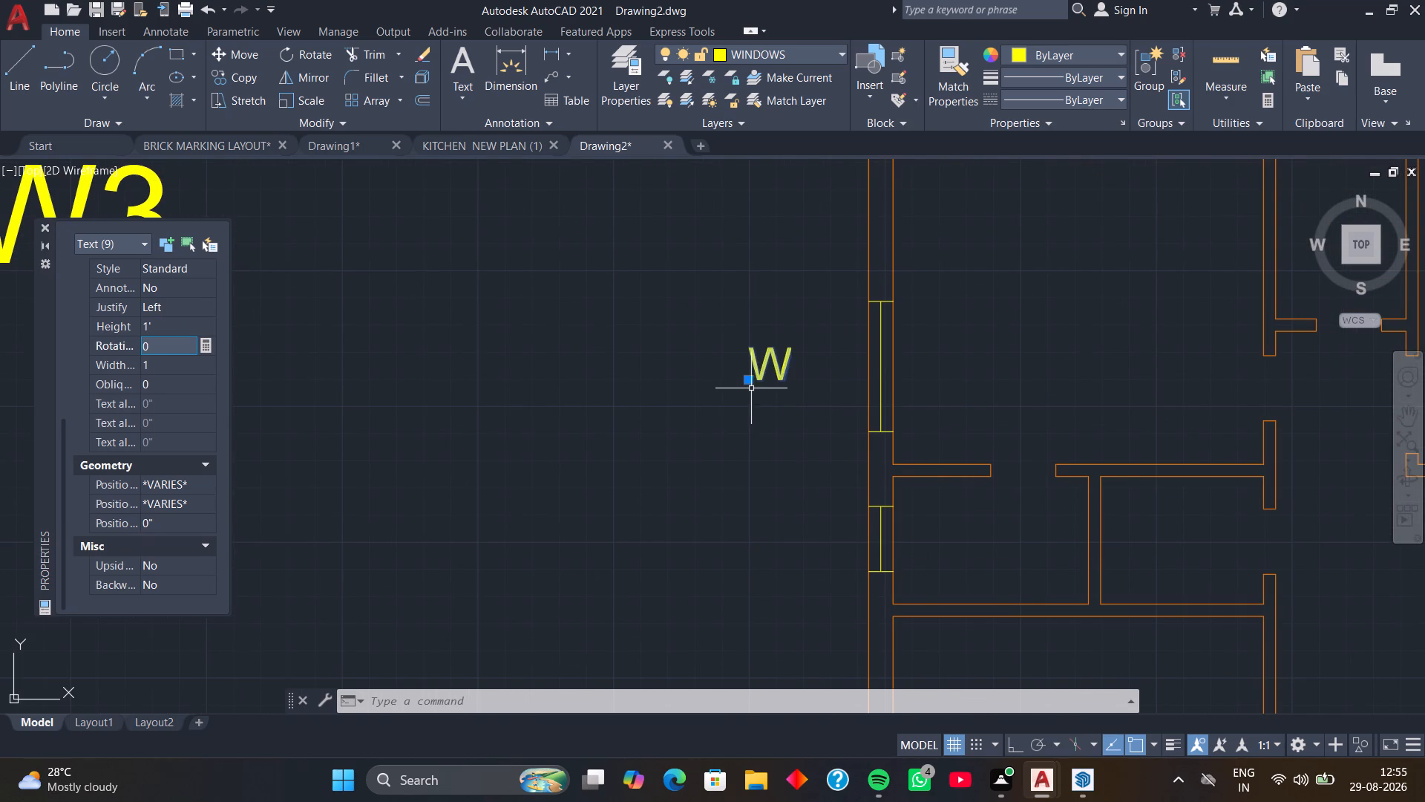
left_click(748, 382)
left_click(808, 384)
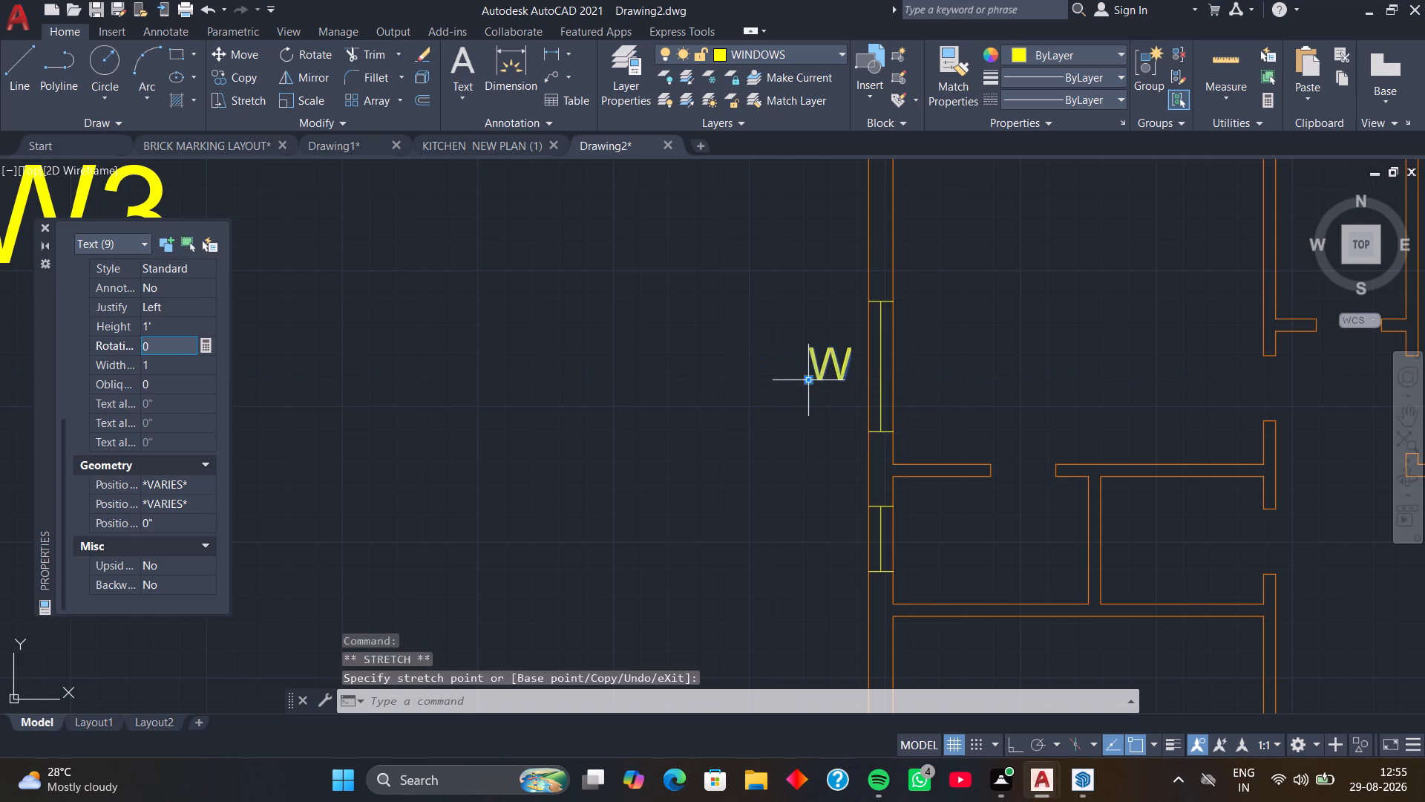
Shift the W labels above the north wall's westernmost and easternmost windows east, towards the middle of each window.
scroll(946, 284, "down", 1)
middle_click_drag(962, 262, 855, 442)
scroll(924, 359, "up", 1)
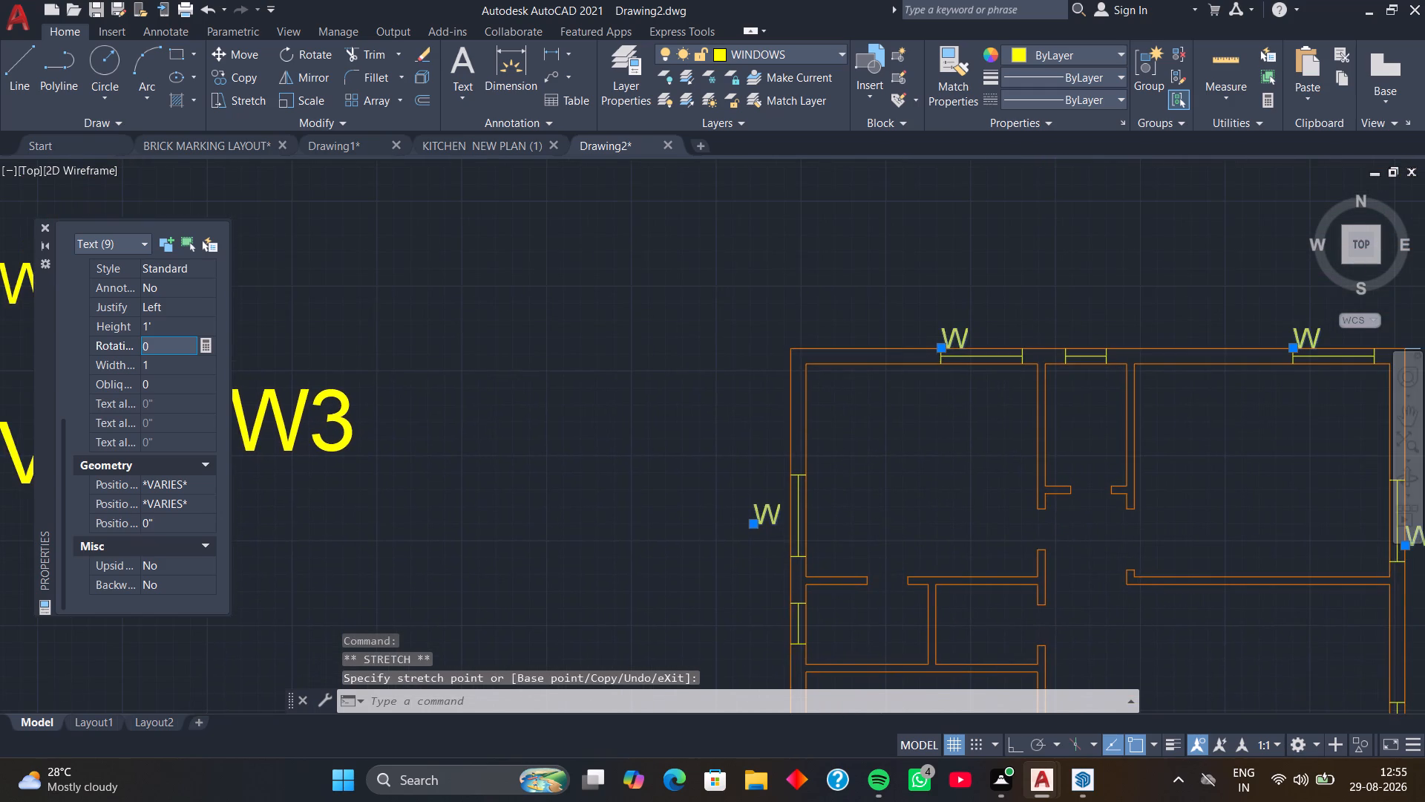
left_click(948, 339)
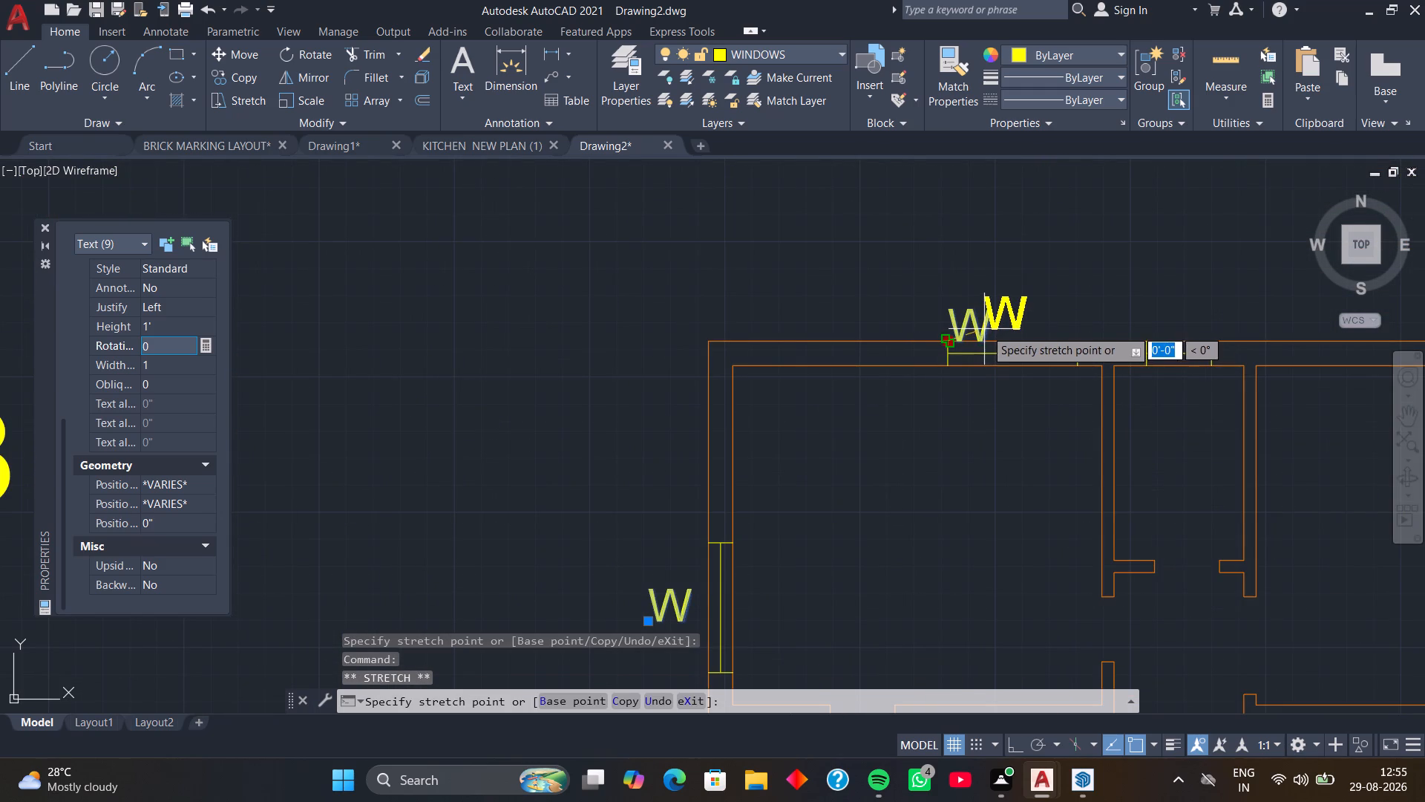
left_click(989, 333)
scroll(1074, 304, "down", 1)
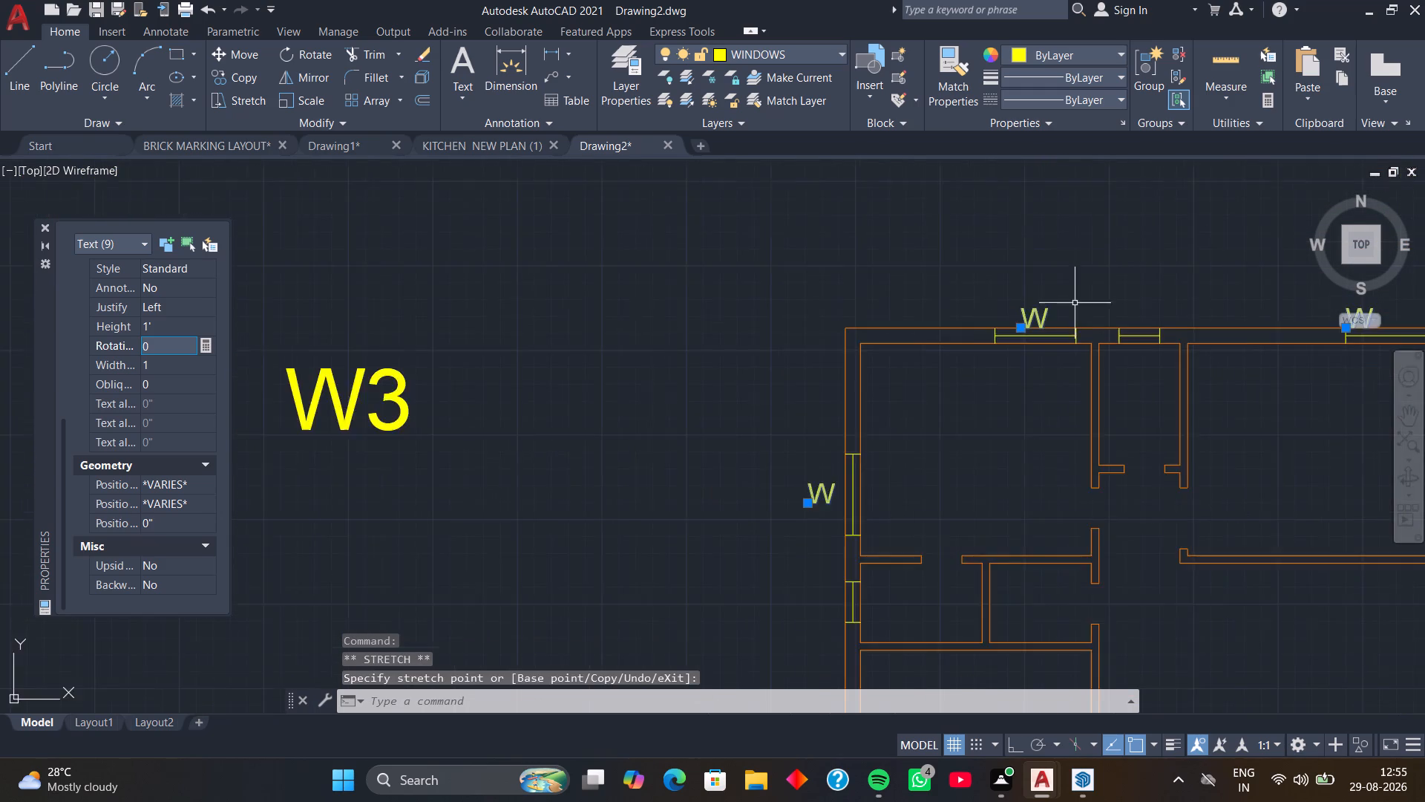
middle_click_drag(1075, 300, 695, 365)
scroll(963, 382, "up", 2)
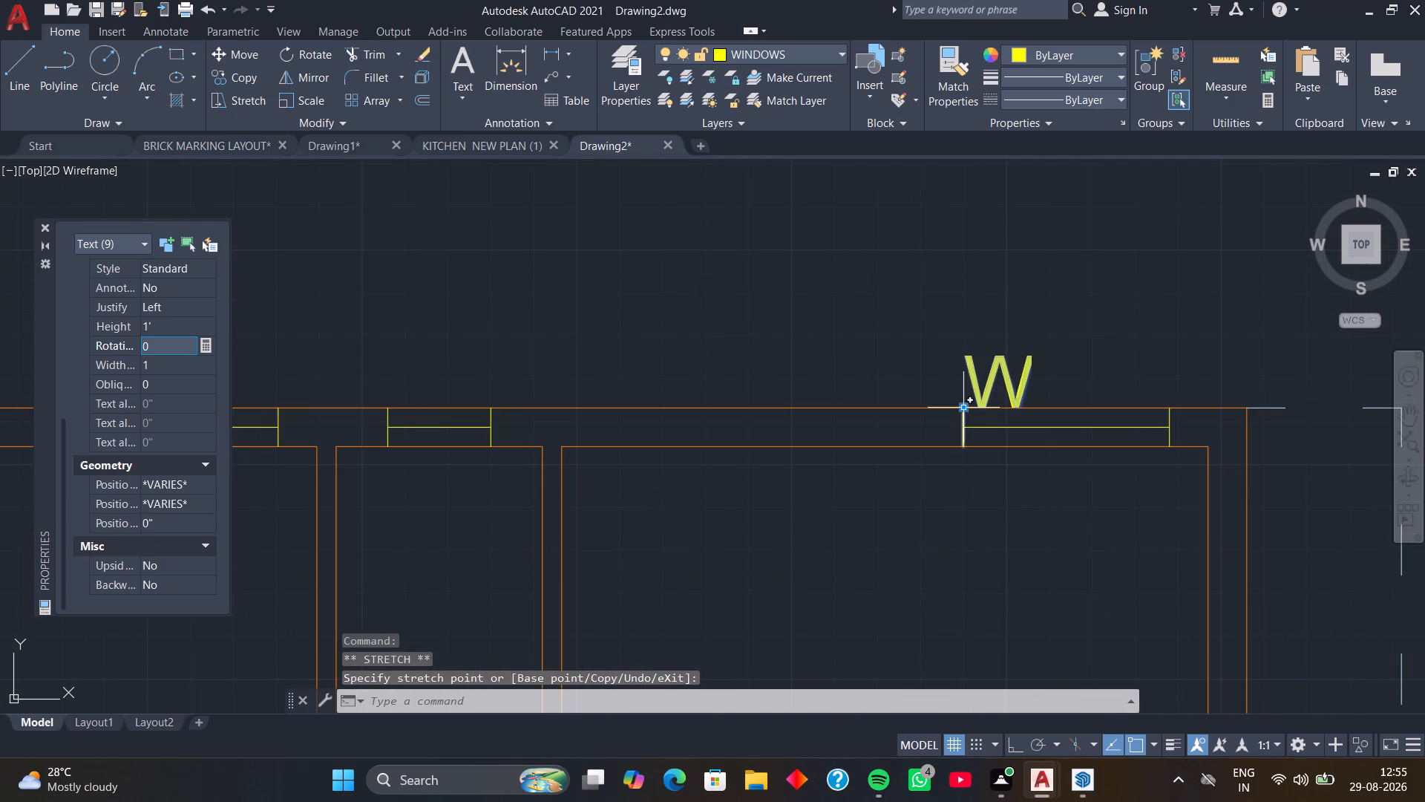
left_click(963, 410)
left_click(1026, 401)
scroll(1035, 380, "down", 2)
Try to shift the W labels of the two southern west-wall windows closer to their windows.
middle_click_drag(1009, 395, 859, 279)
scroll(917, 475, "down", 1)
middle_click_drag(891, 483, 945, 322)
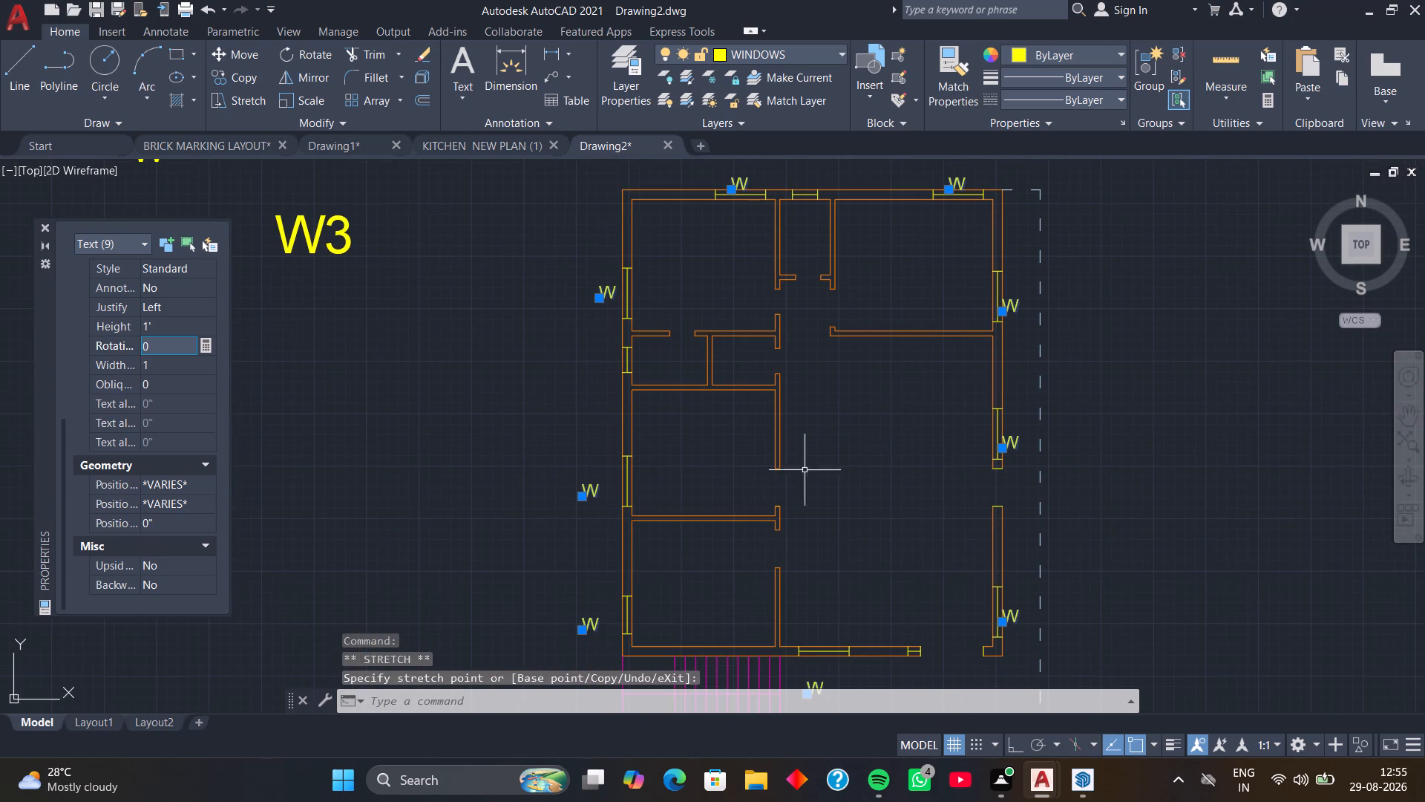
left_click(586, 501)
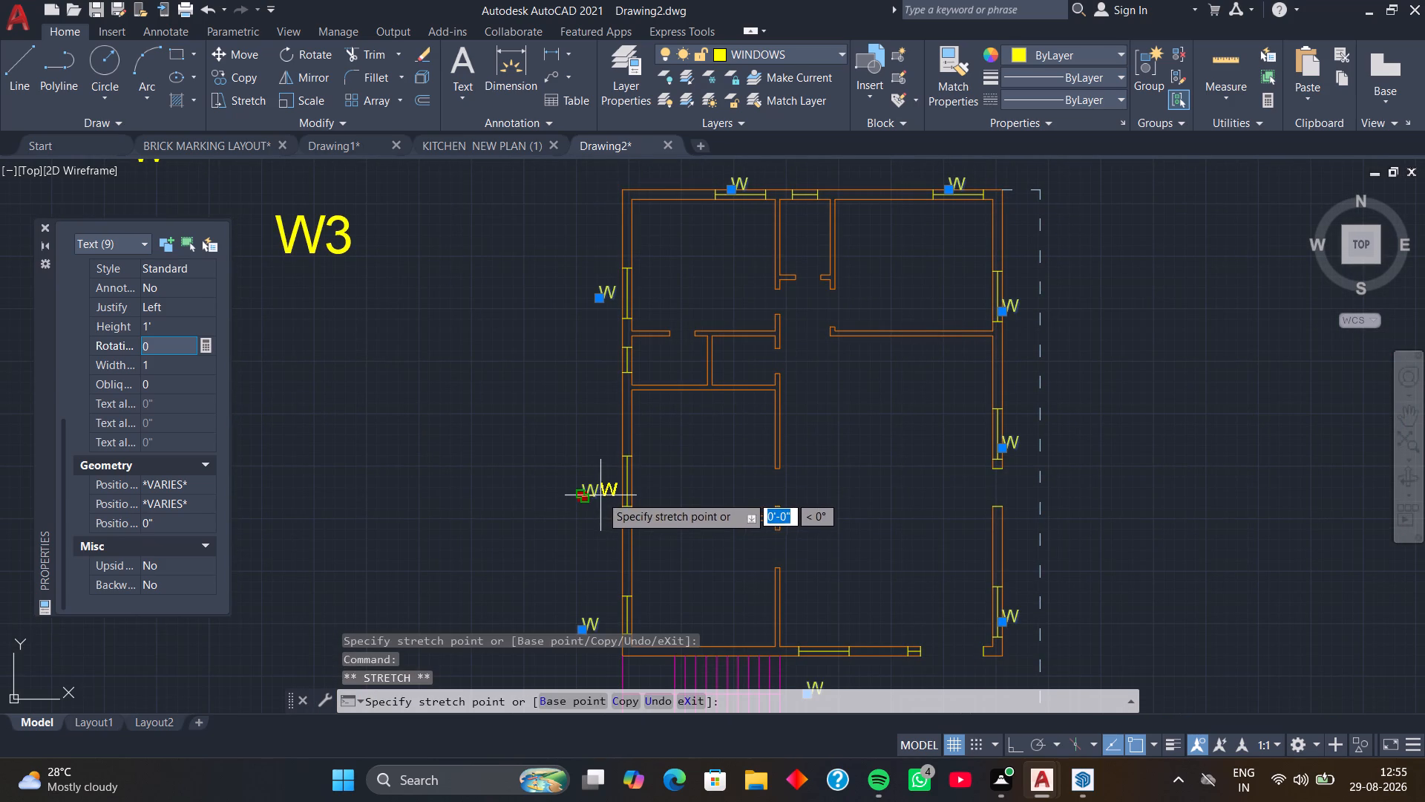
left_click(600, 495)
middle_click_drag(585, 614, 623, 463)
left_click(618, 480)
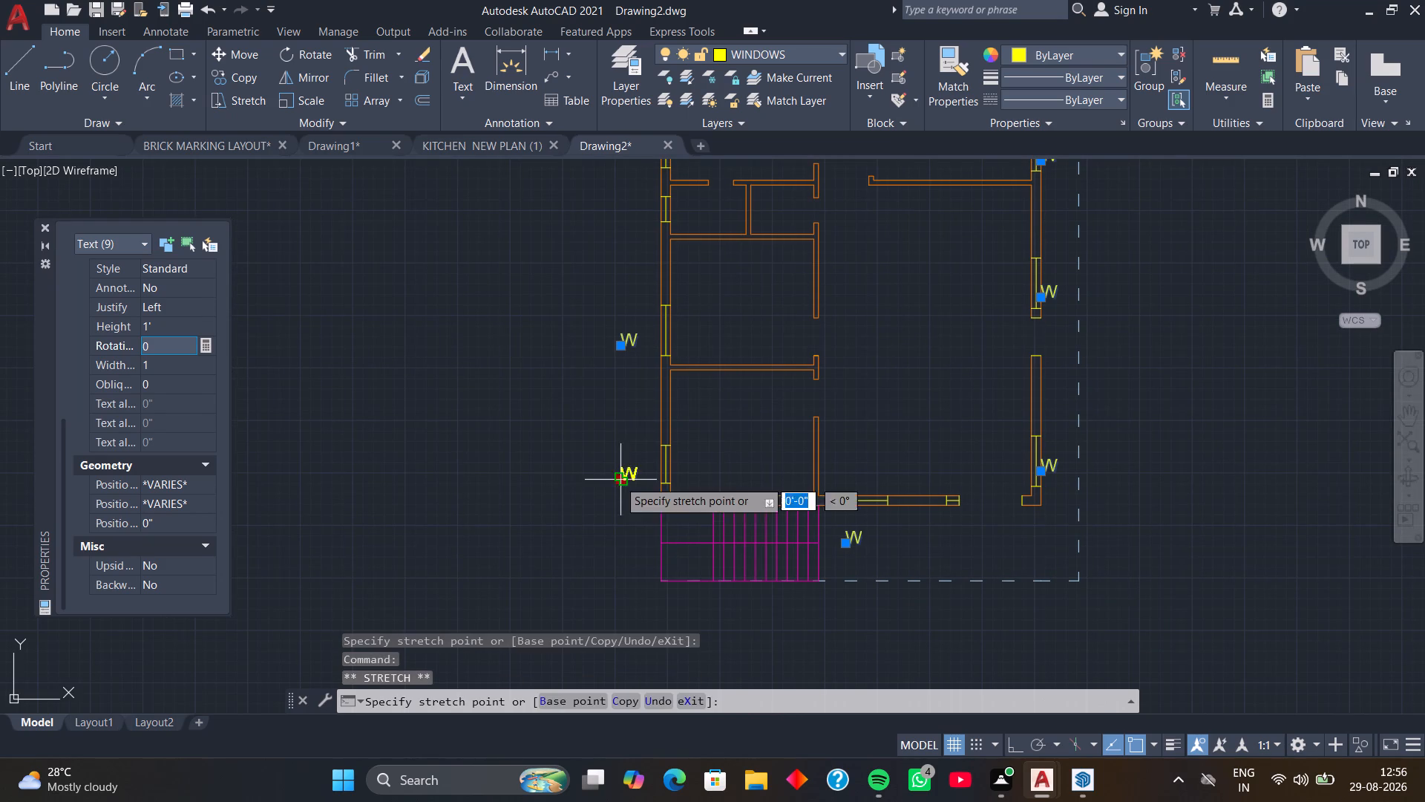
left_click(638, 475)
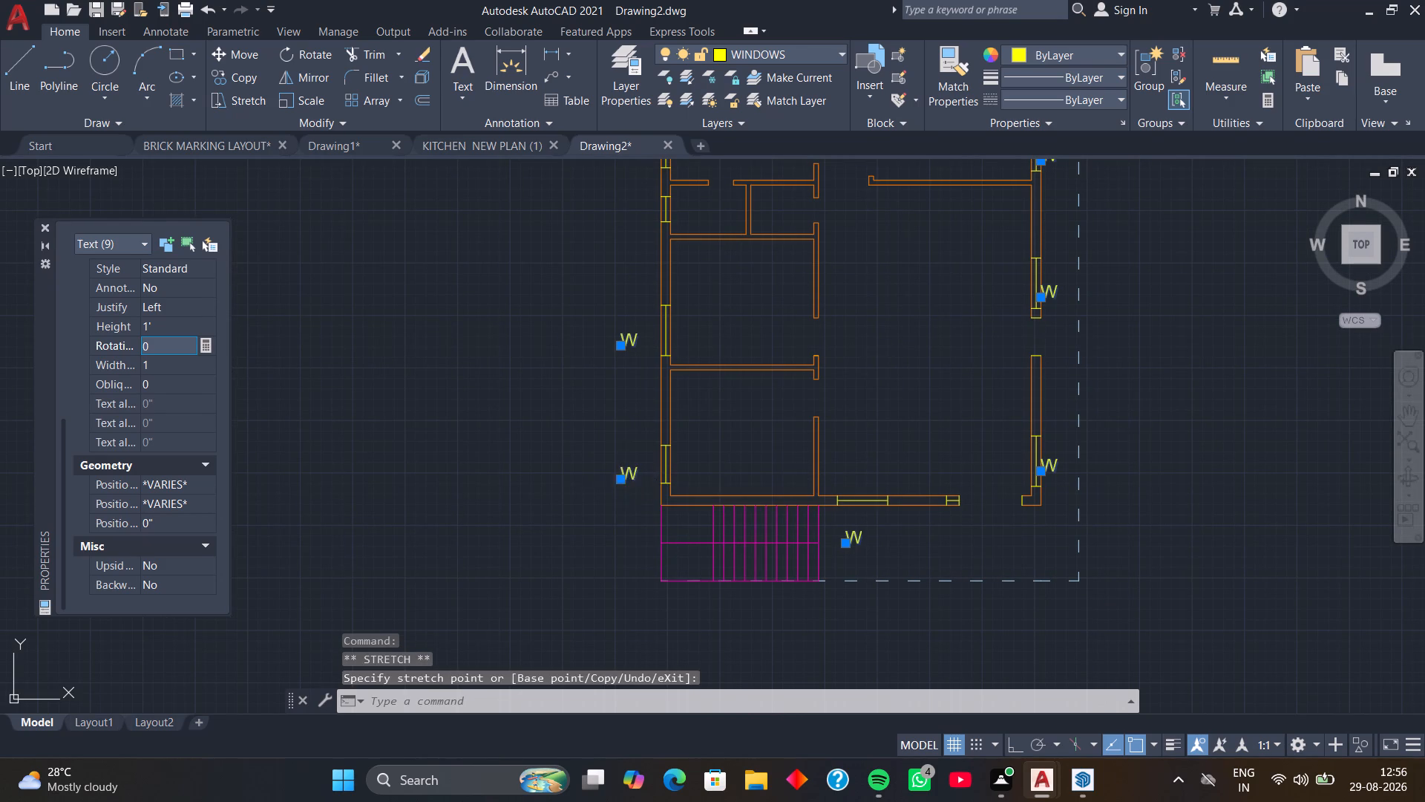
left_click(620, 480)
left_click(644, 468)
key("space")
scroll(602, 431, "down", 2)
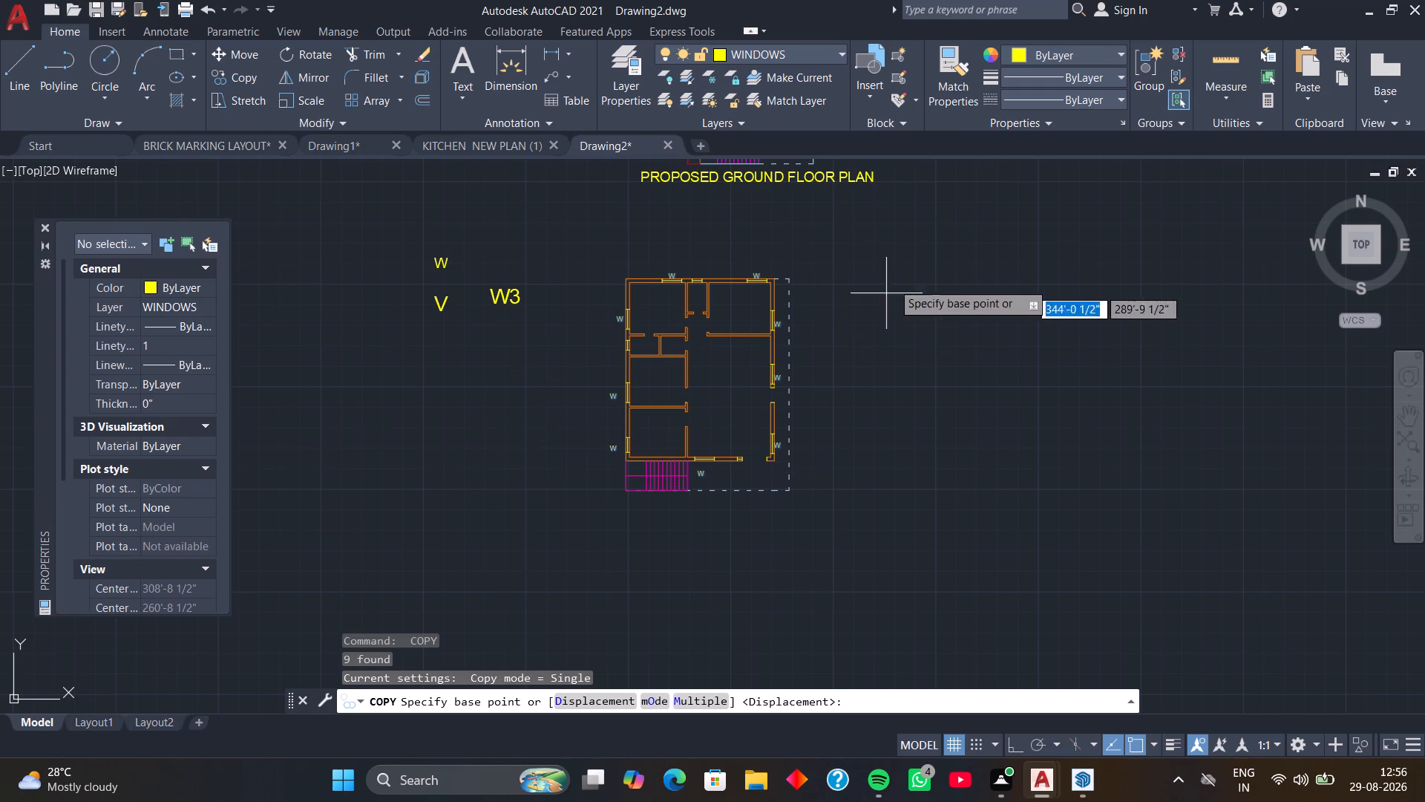
Save the drawing in Downloads as GROUND FLOOR.
left_click(31, 22)
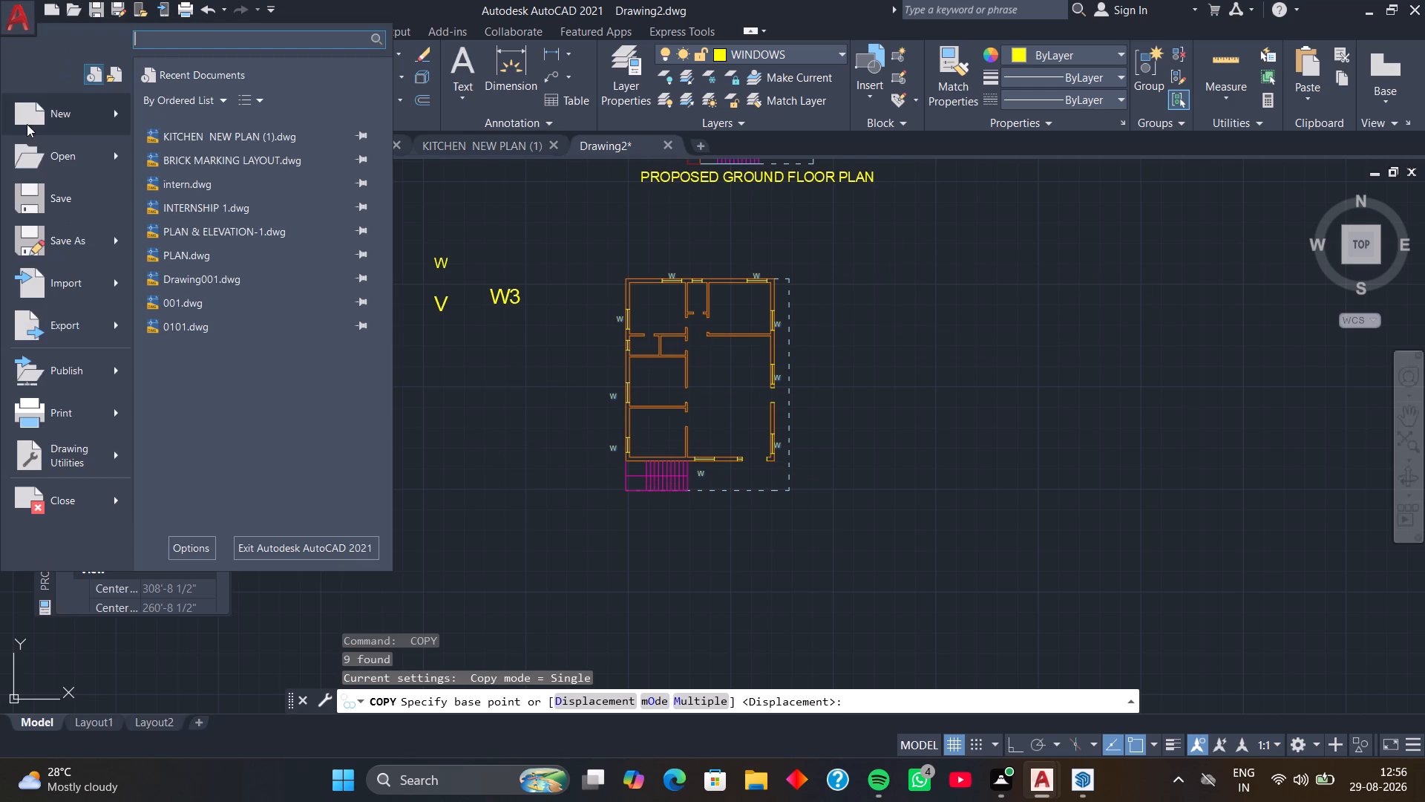
left_click(65, 200)
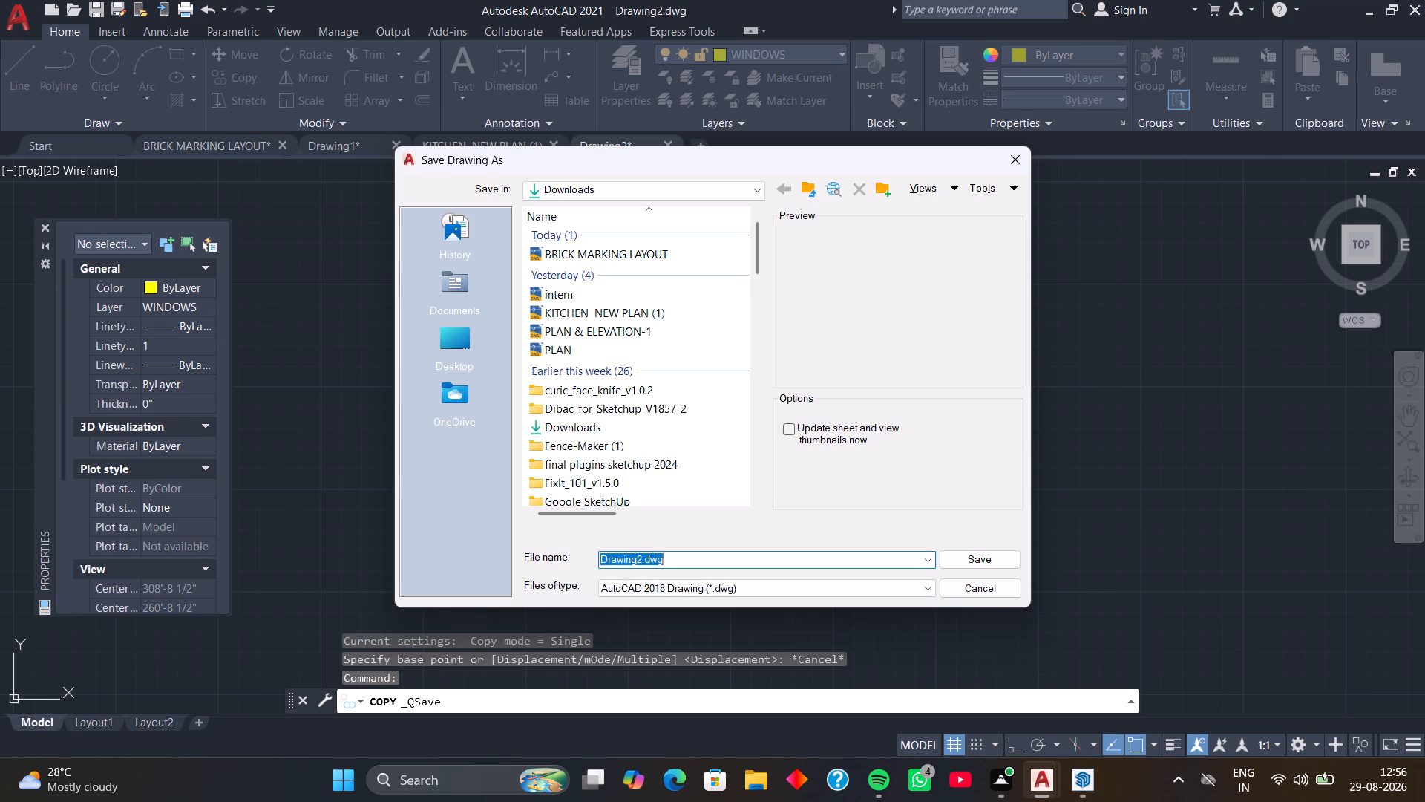
type("GROUN")
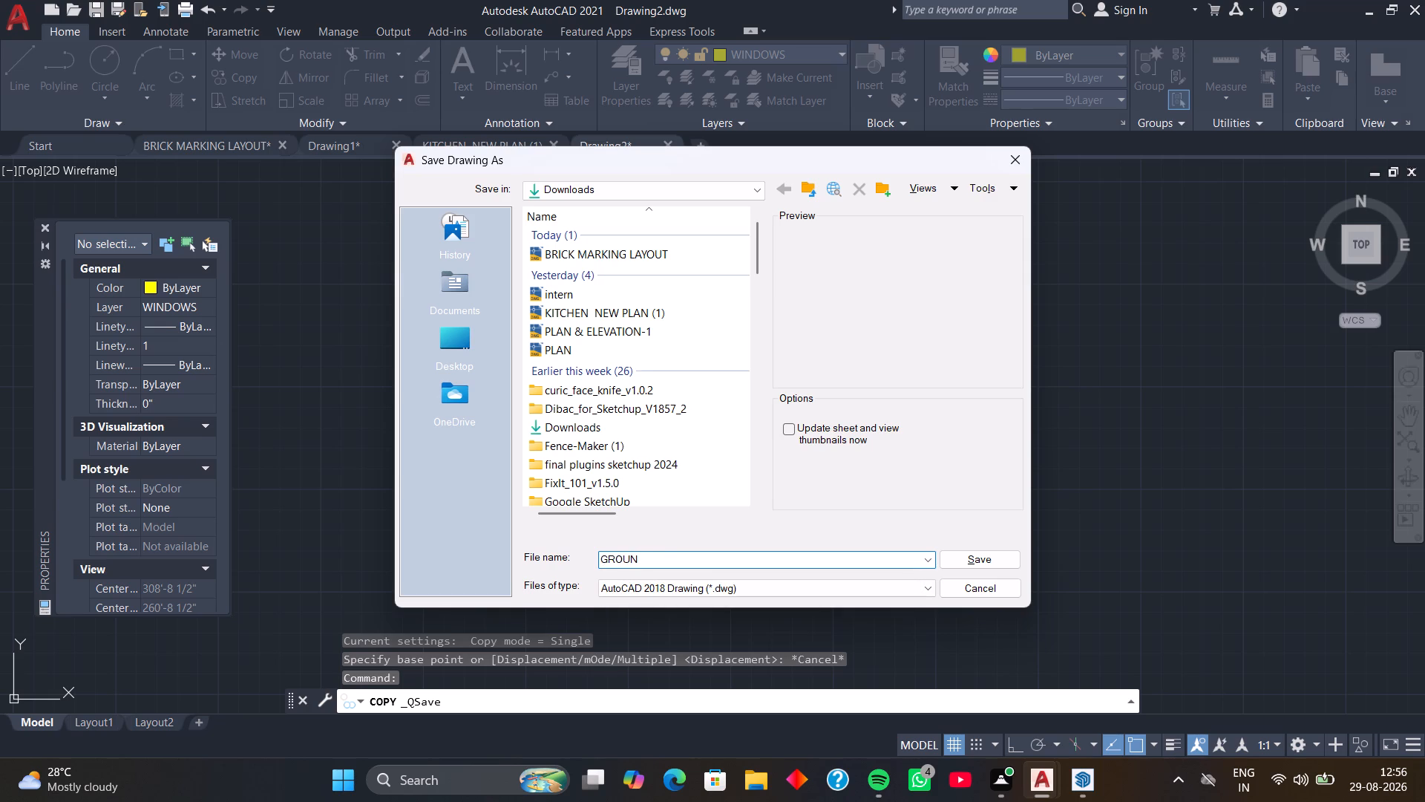
type("D")
key("space")
key("f")
key("l")
key("o")
key("o")
key("r")
key("Return")
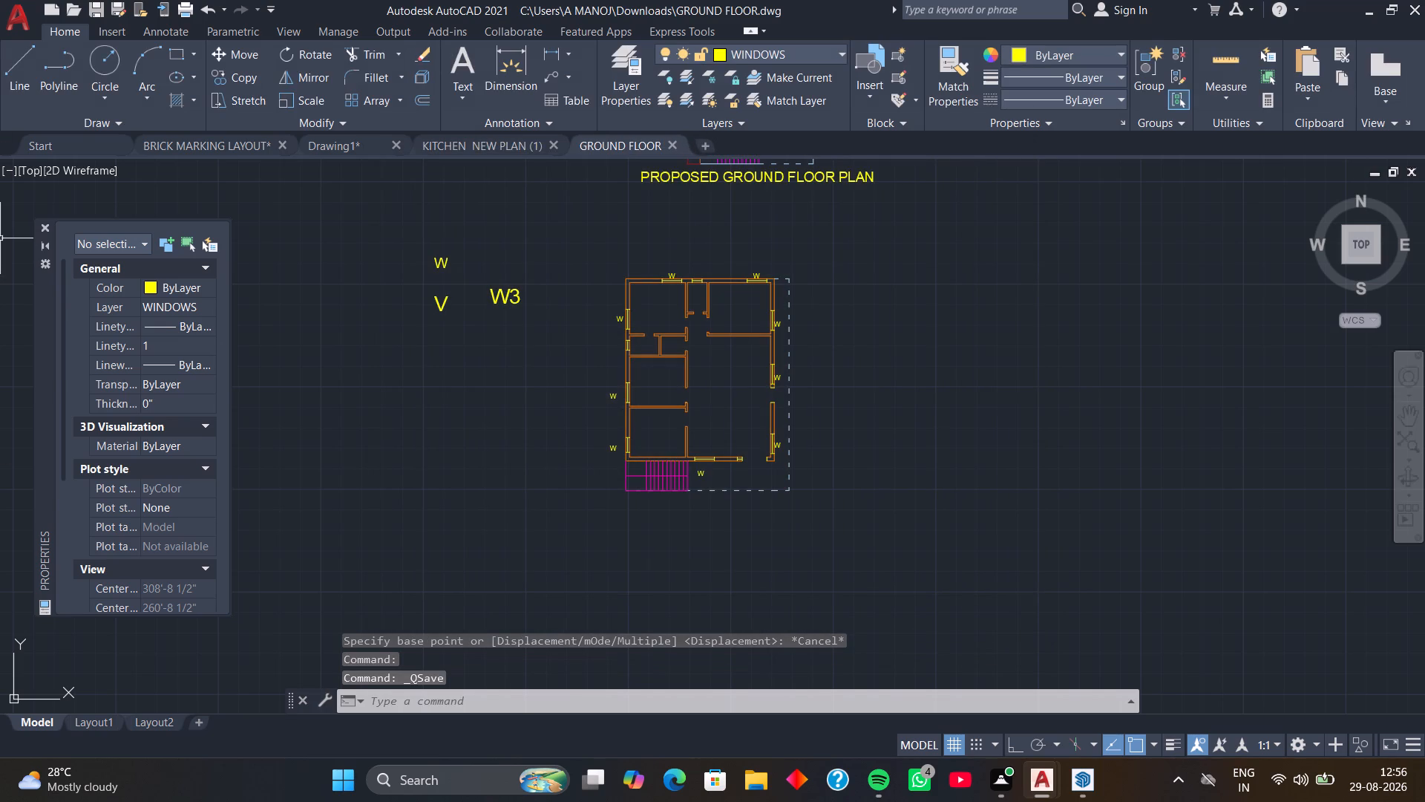
Exit the application, saving the changes to BRICK MARKING LAYOUT.dwg.
left_click(1412, 15)
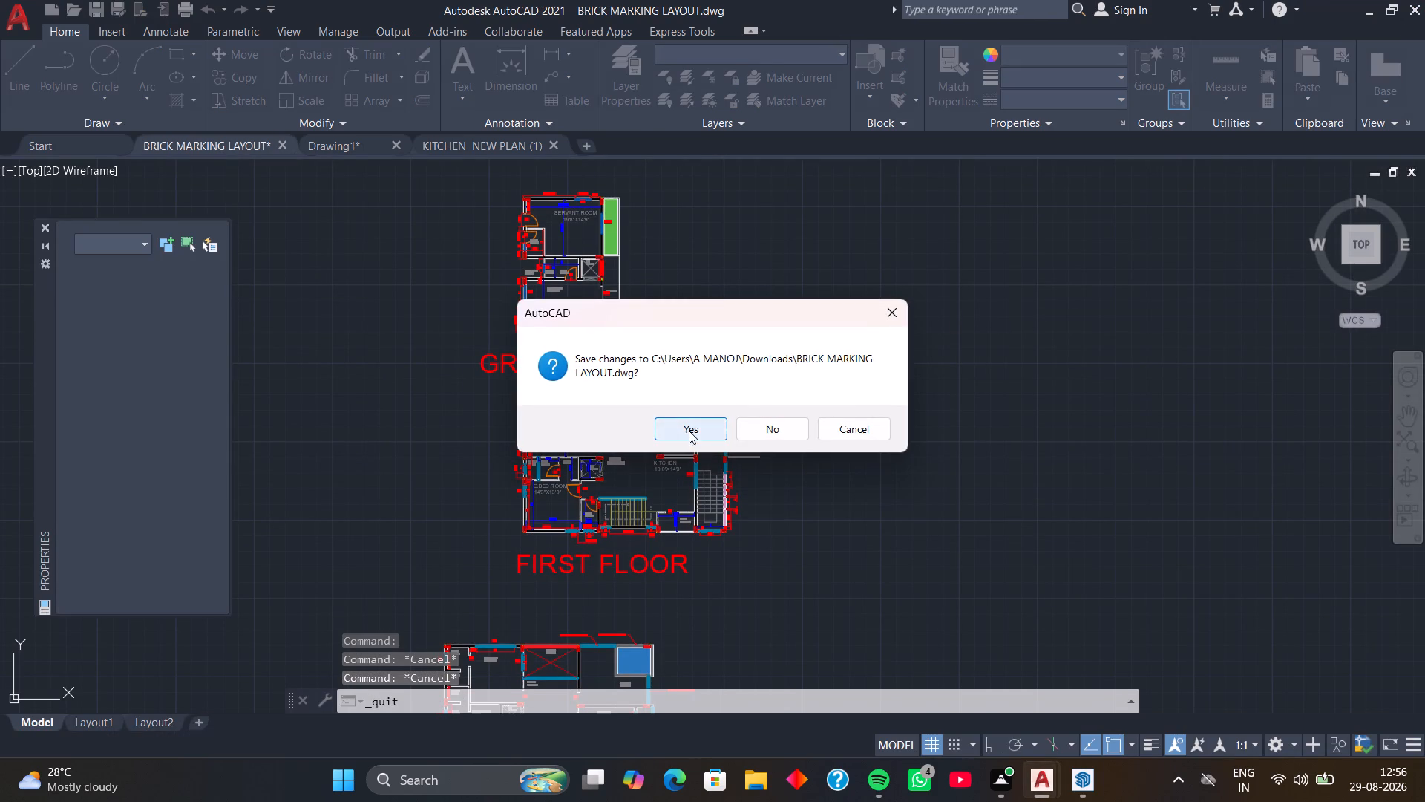
left_click(689, 428)
Save the changes to Drawing1 in Downloads under the file name KITCHEN WORK.
left_click(655, 432)
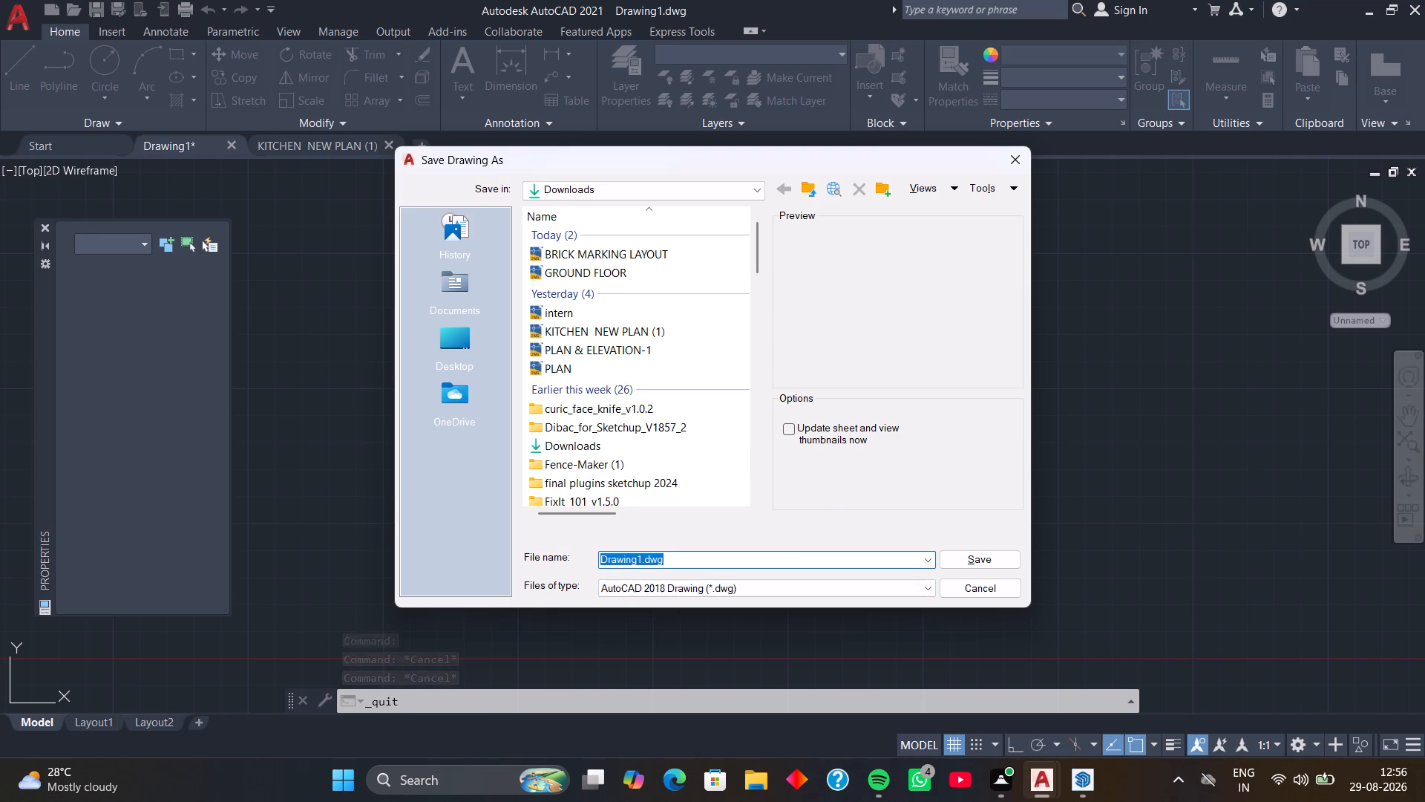
type("KITCHE")
key("n")
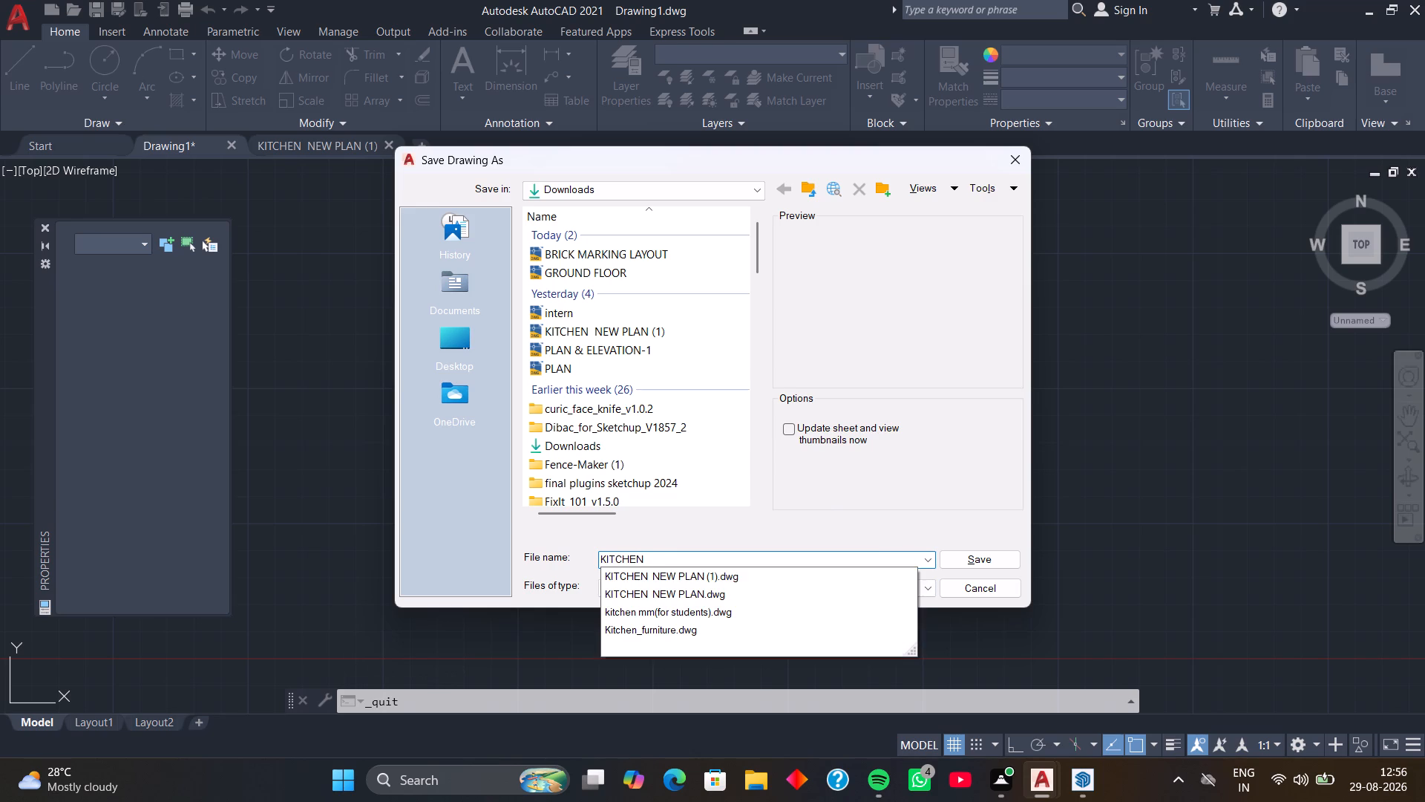
key("space")
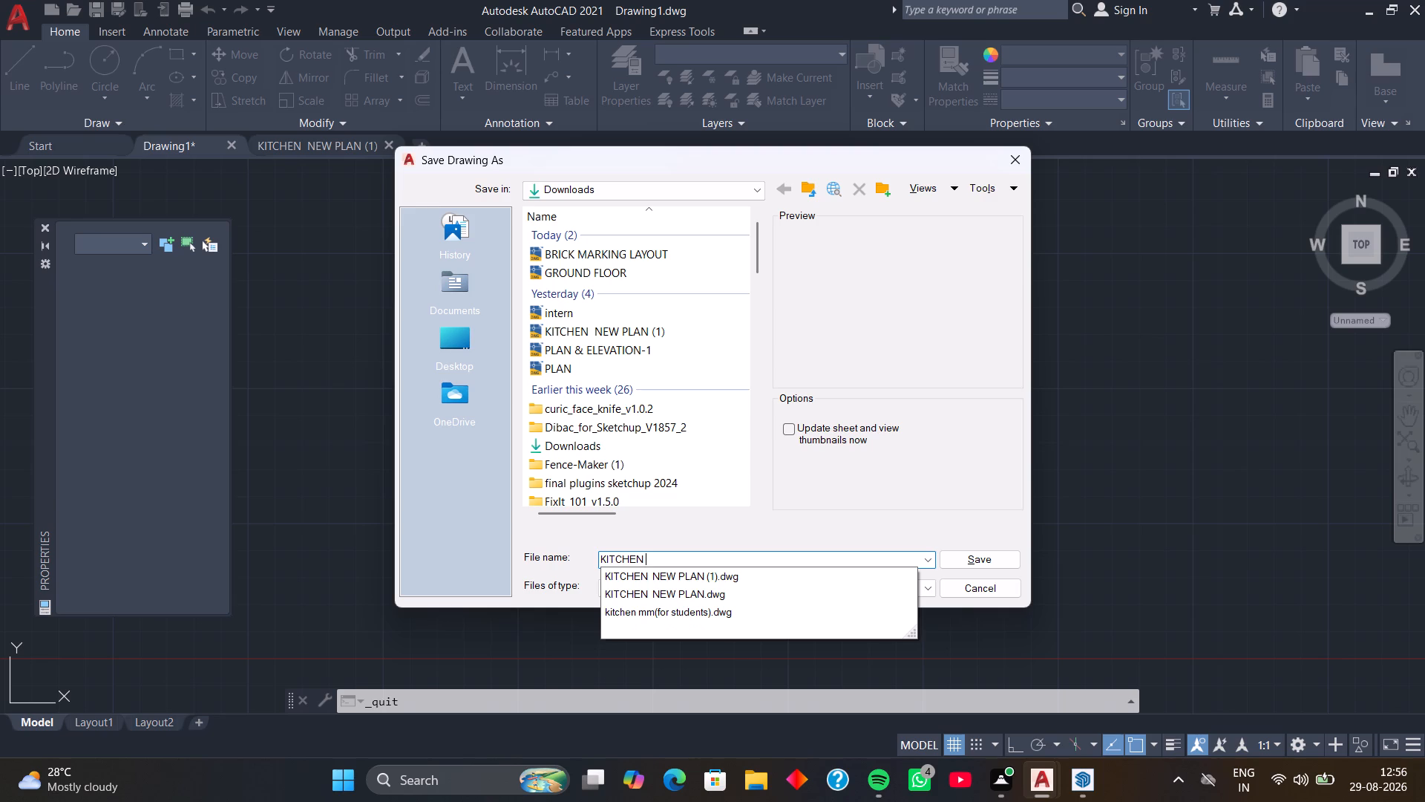
type("WORK")
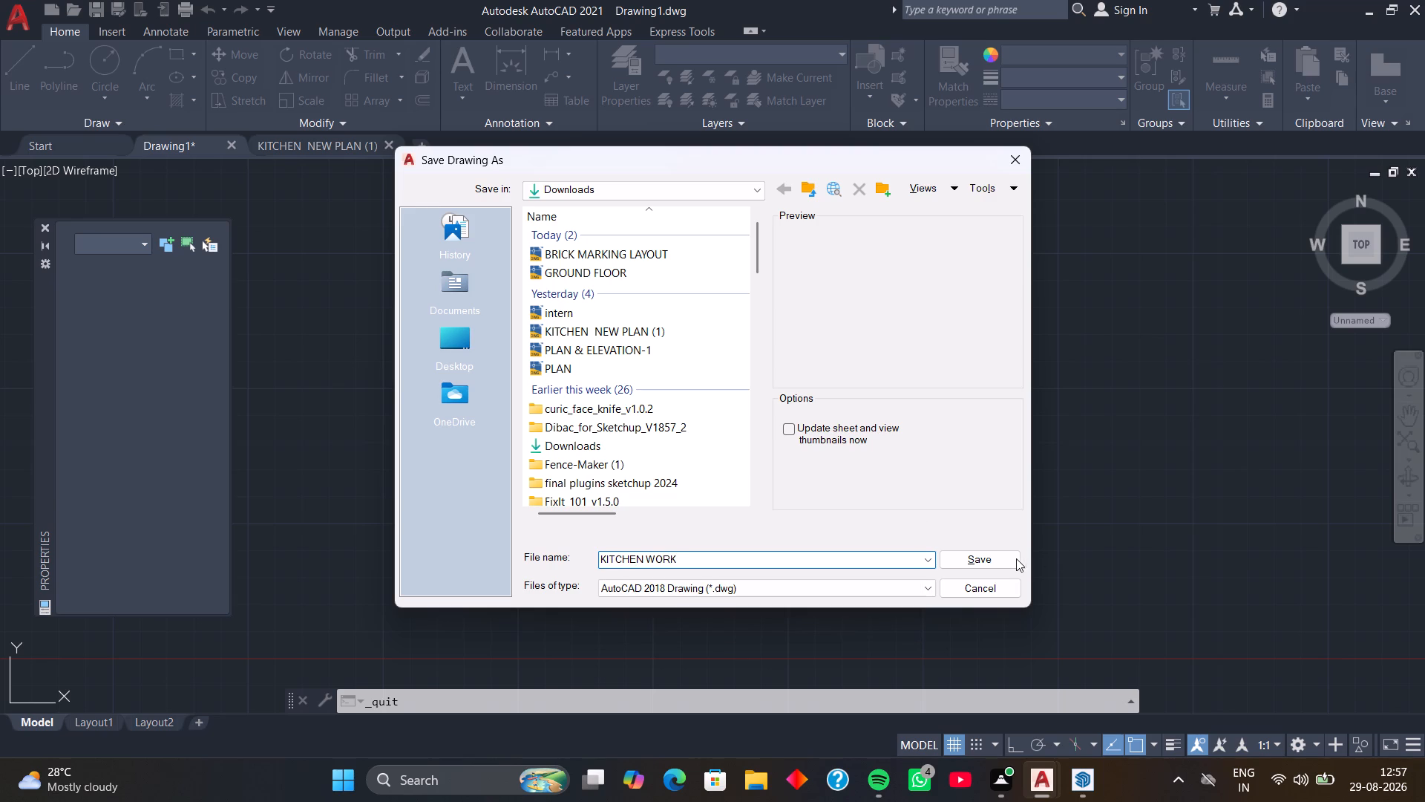
left_click(1009, 558)
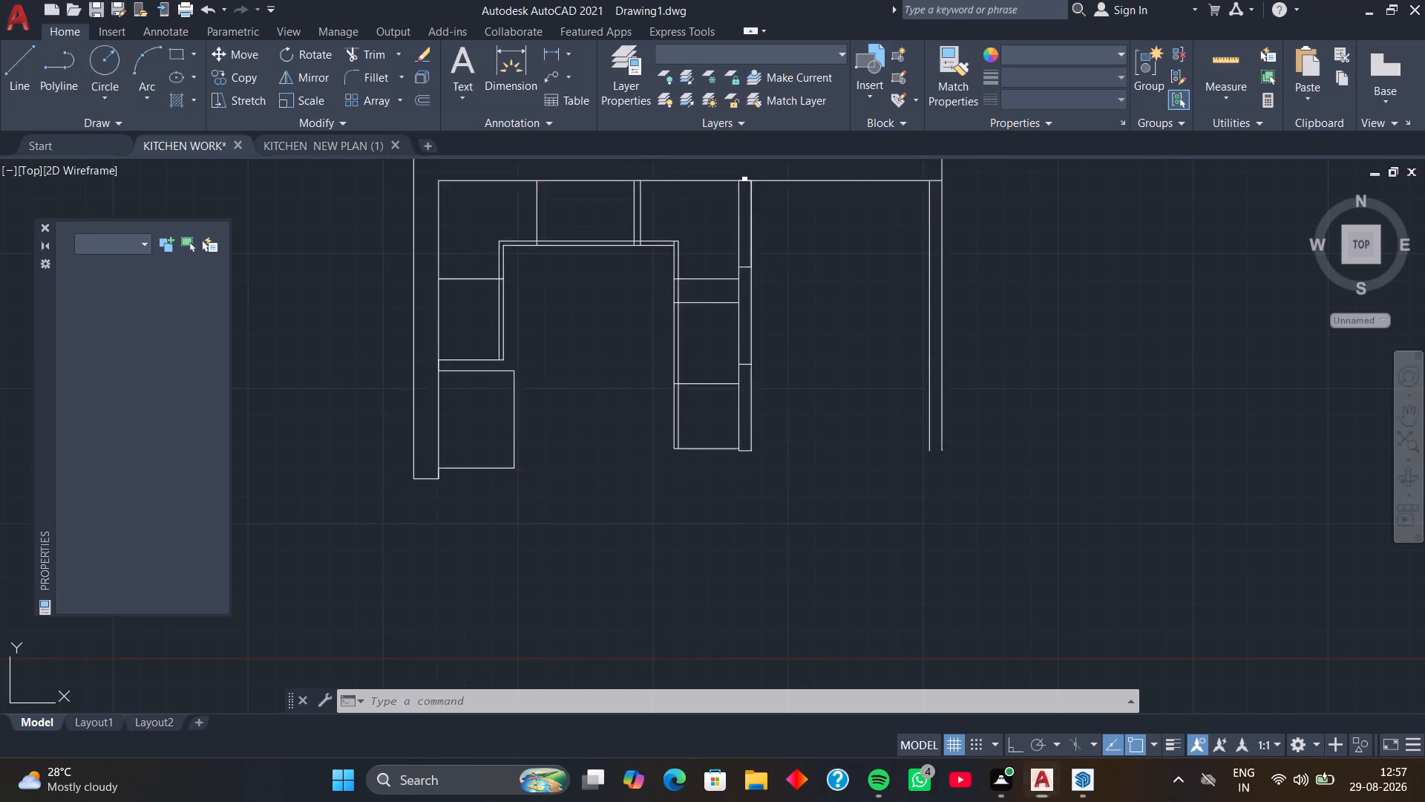
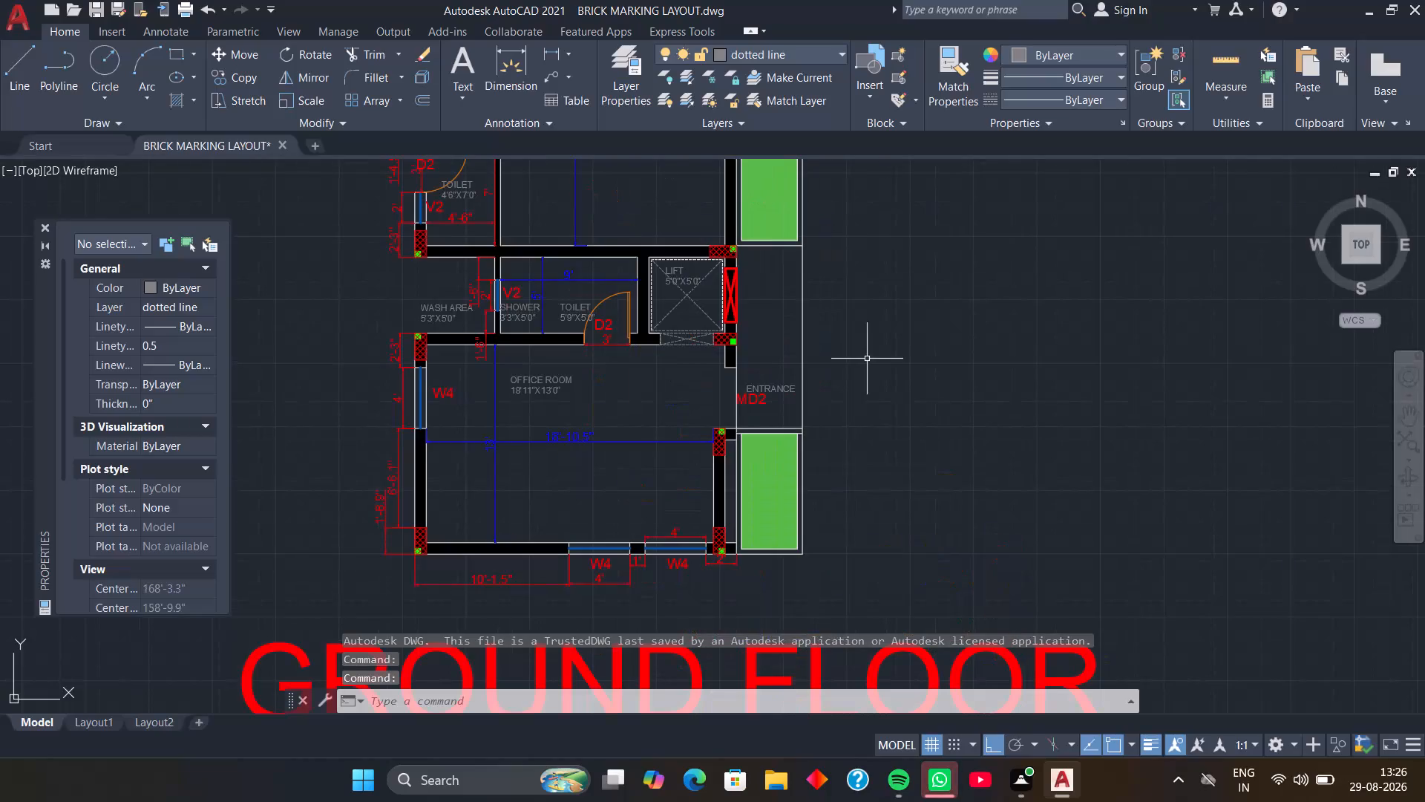
Examine the ground floor and first floor plans and their relative layout.
middle_click_drag(849, 313, 809, 364)
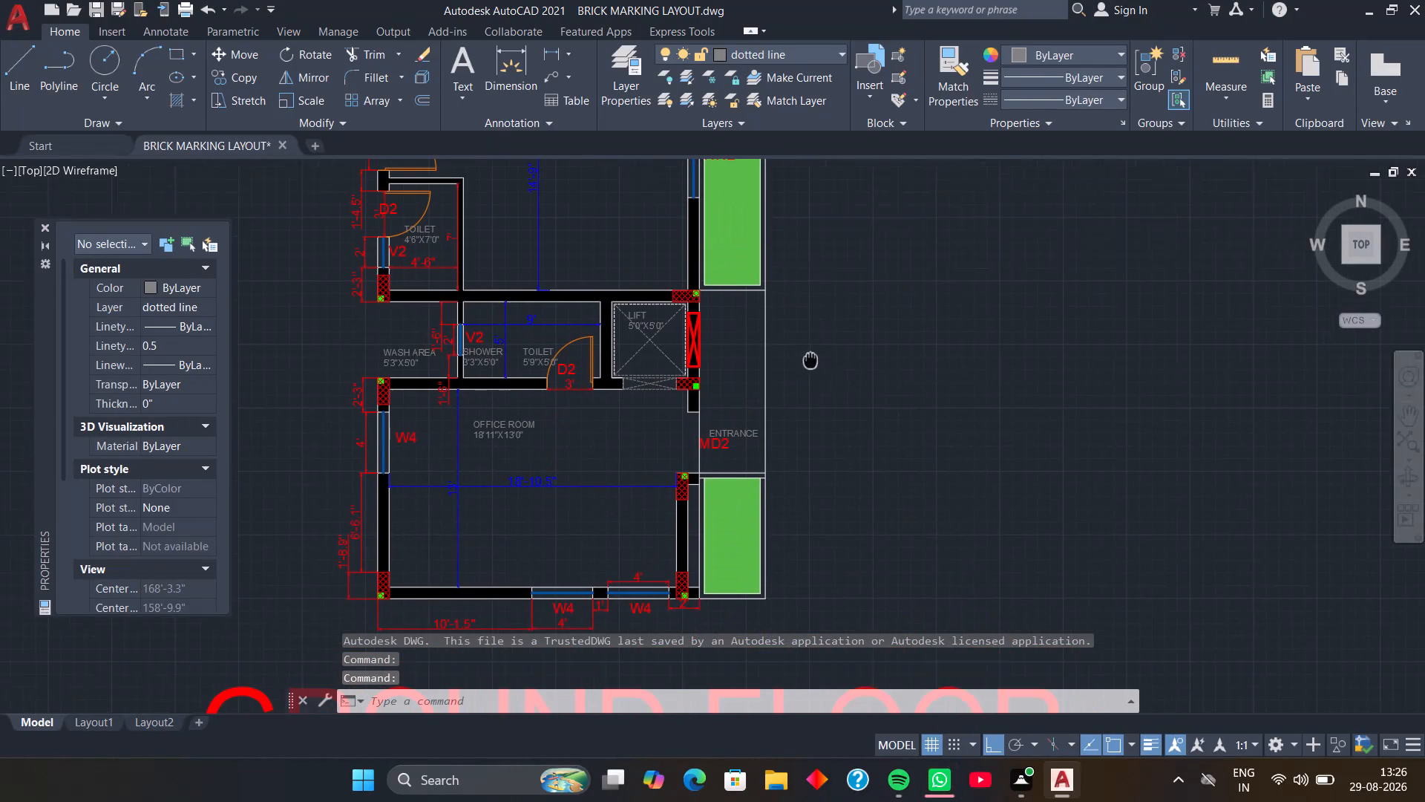
scroll(806, 373, "down", 1)
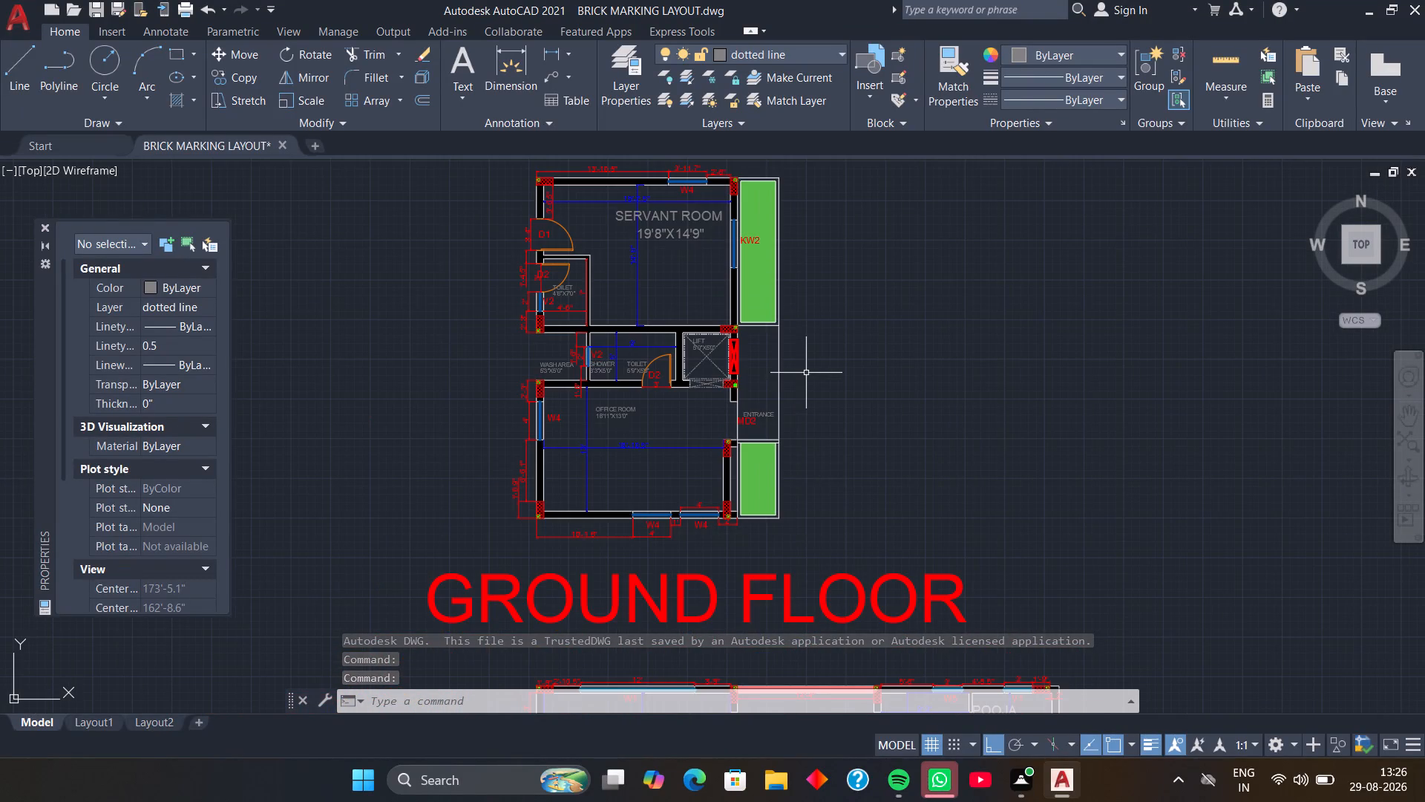
scroll(813, 396, "down", 1)
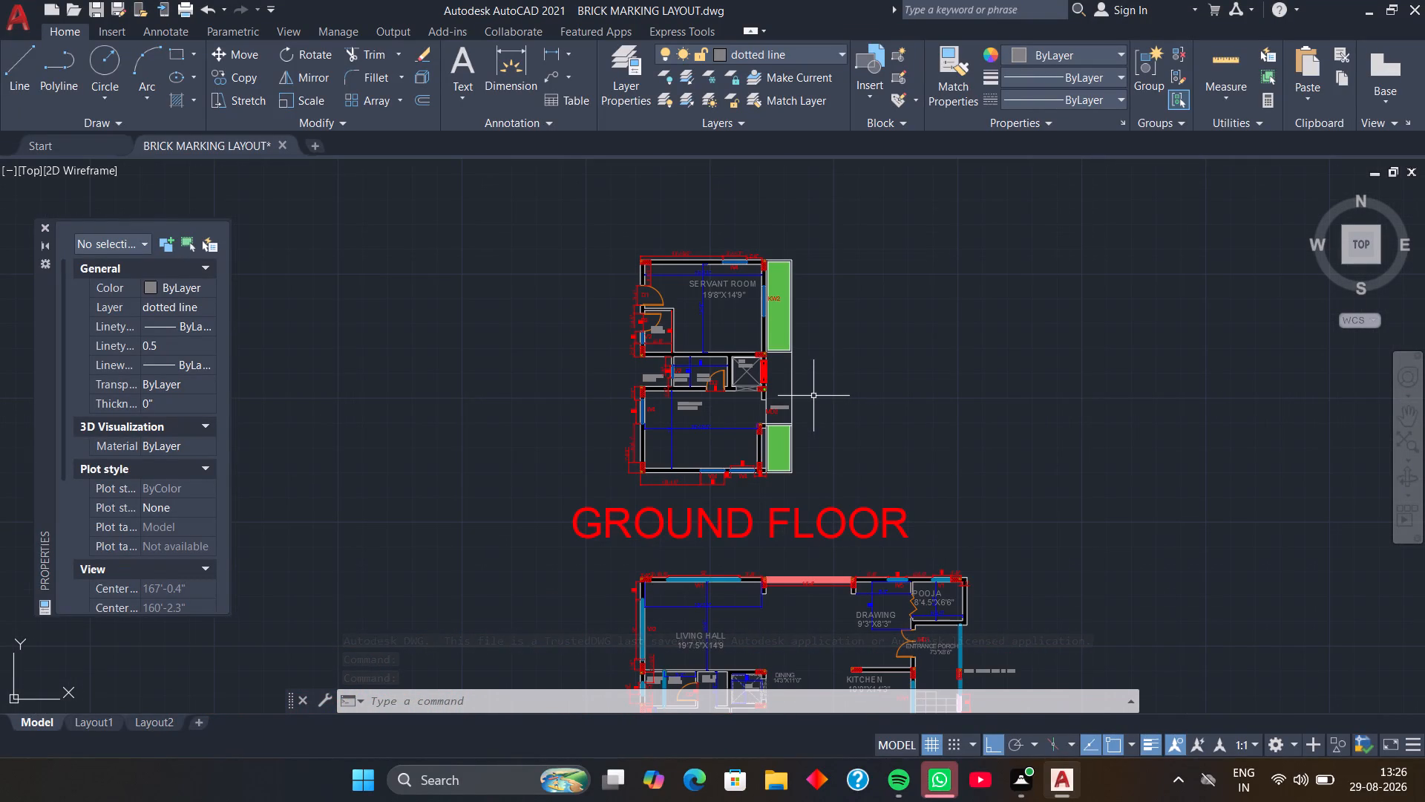
middle_click_drag(821, 393, 774, 393)
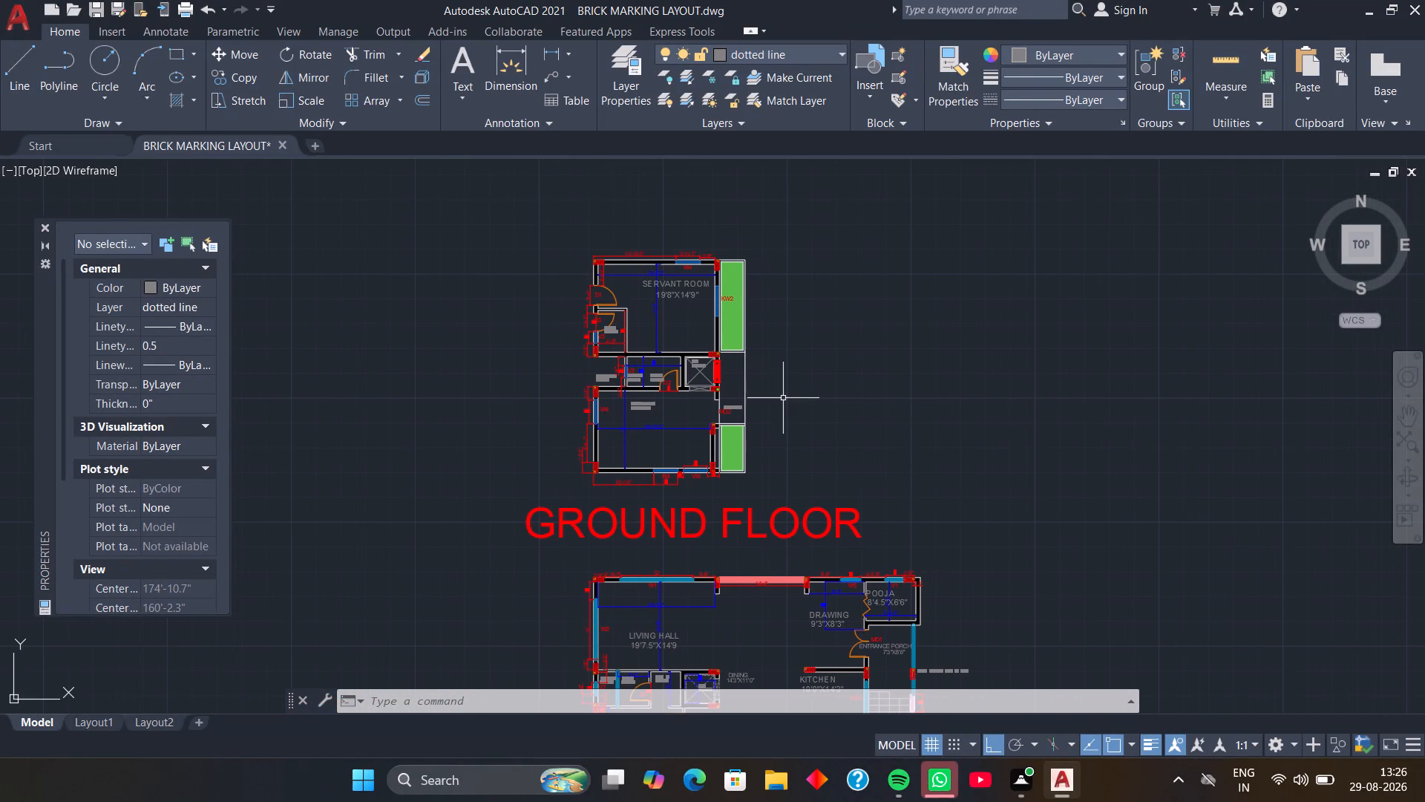
middle_click_drag(783, 398, 783, 325)
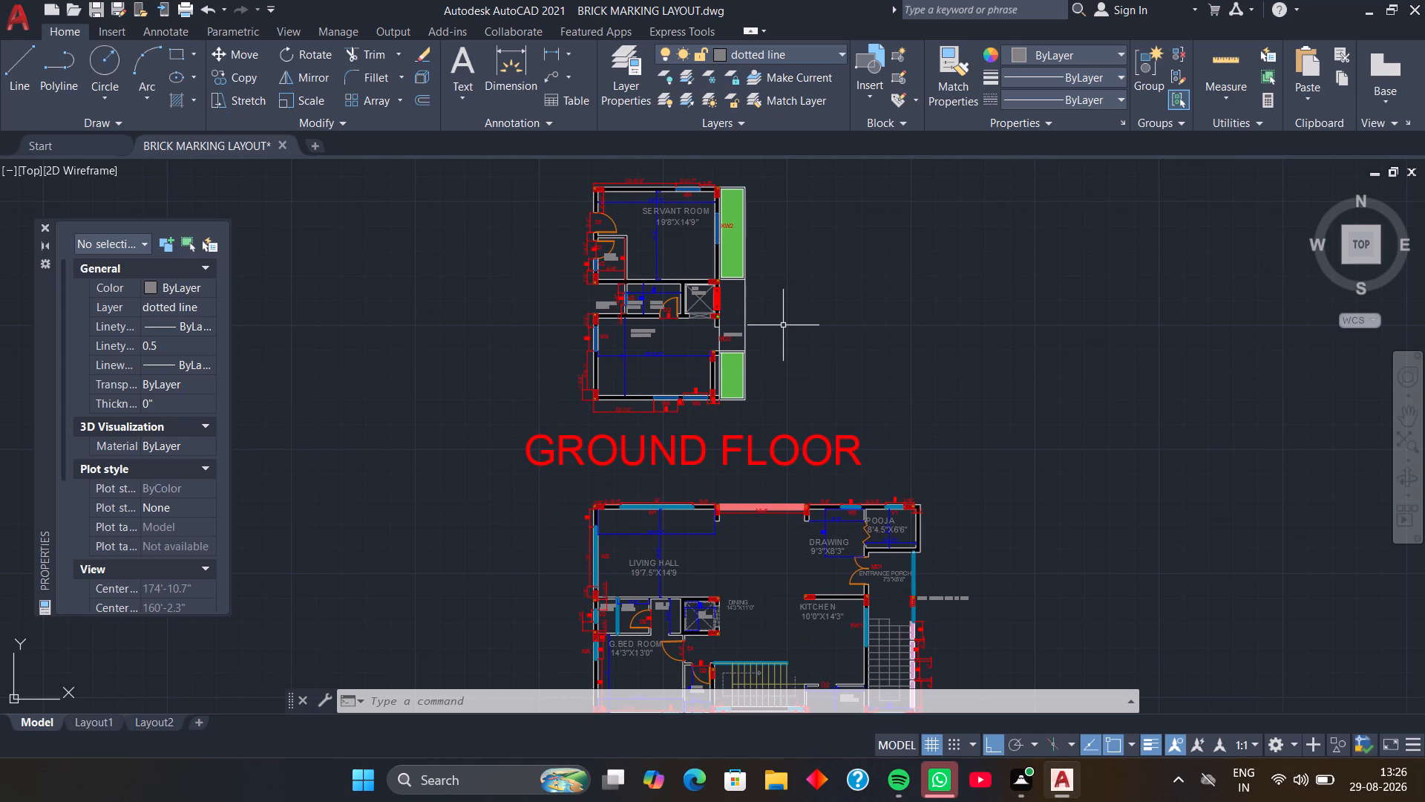
scroll(783, 325, "down", 1)
middle_click_drag(783, 325, 789, 238)
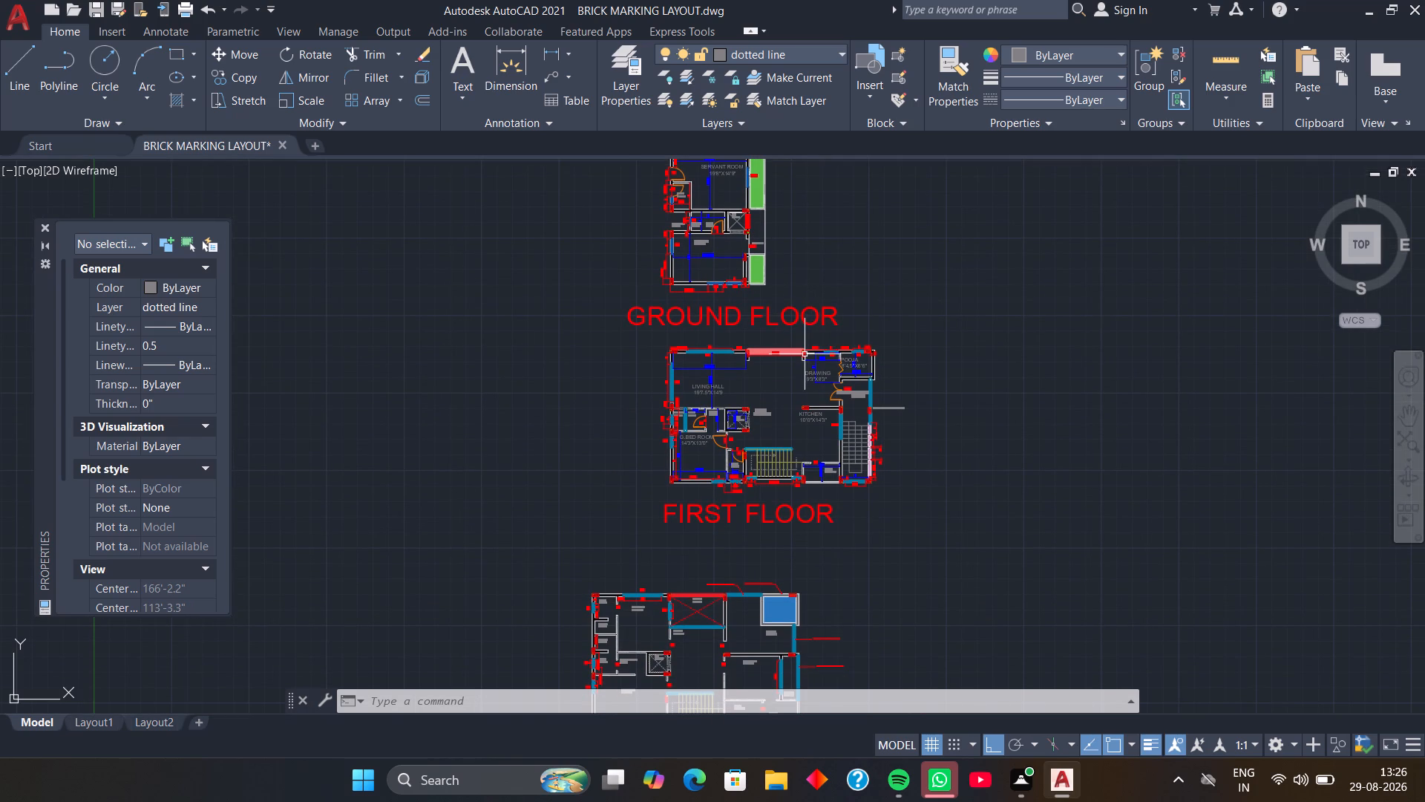
middle_click_drag(803, 356, 817, 355)
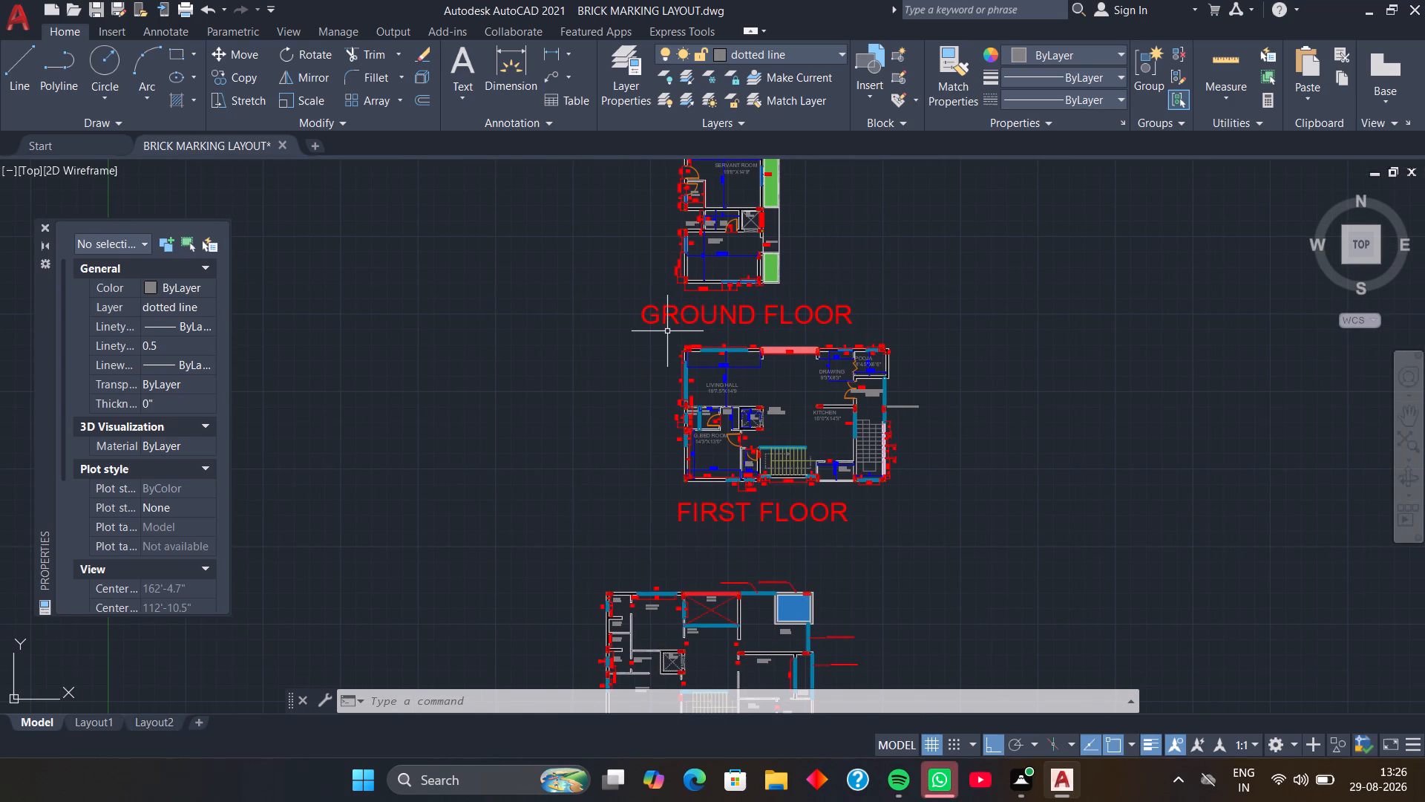
left_click(667, 331)
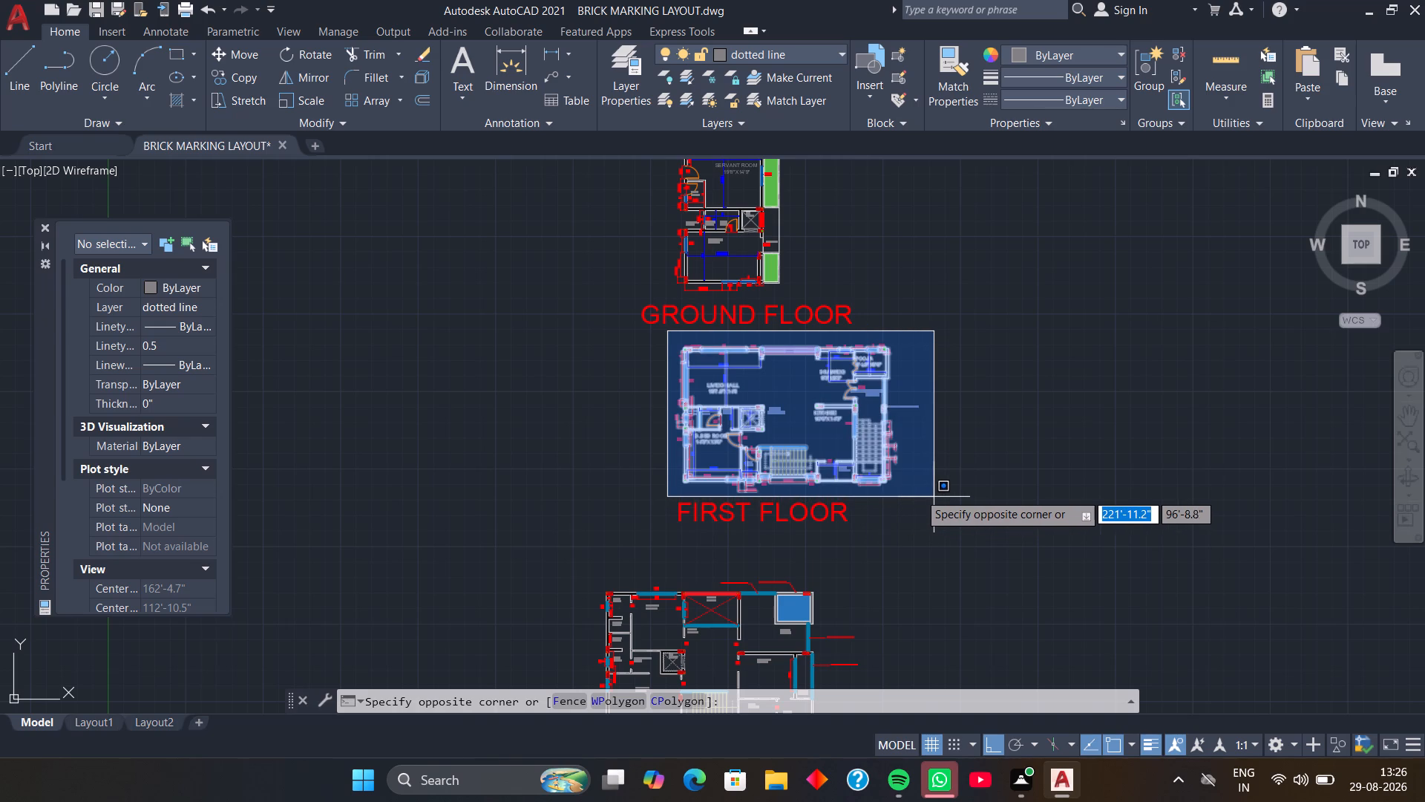
left_click(629, 443)
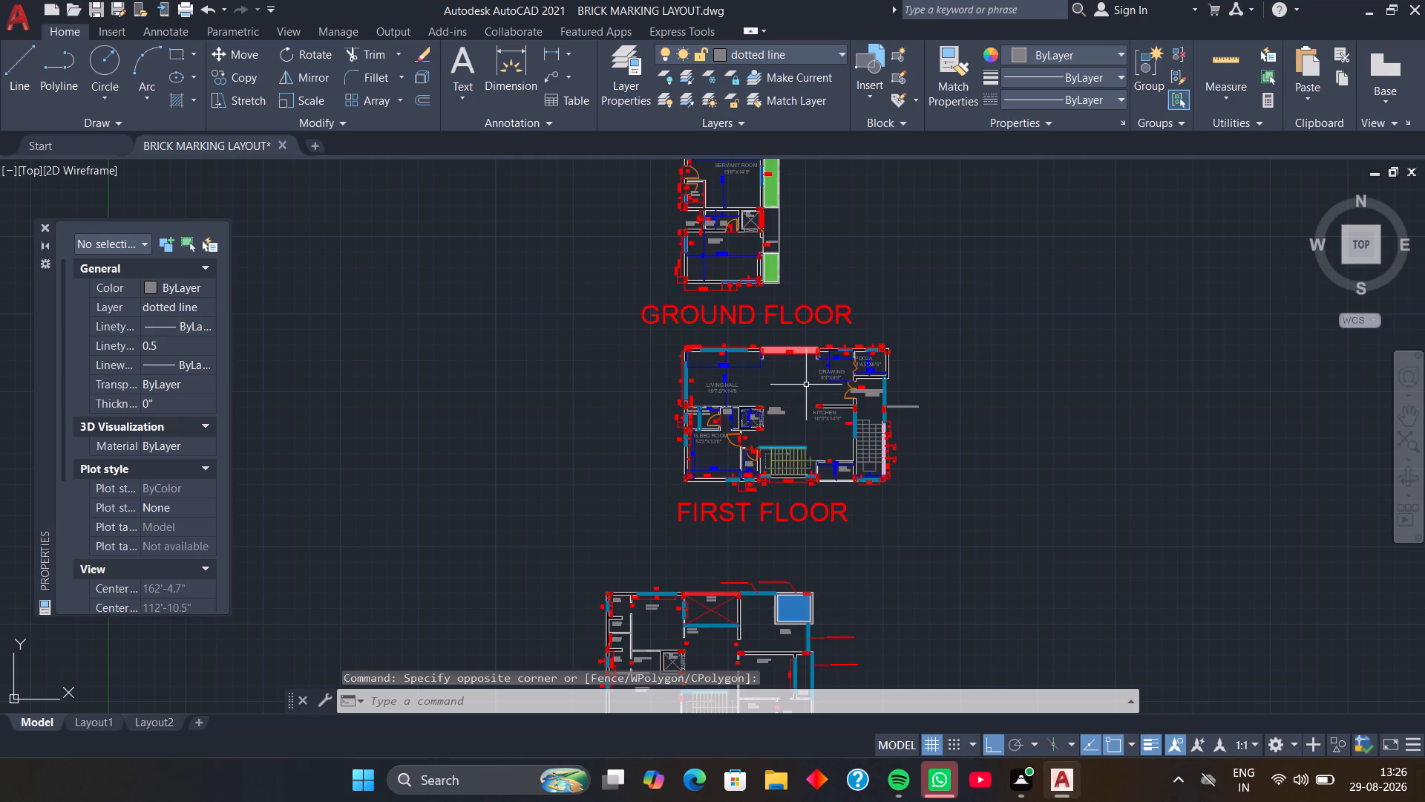
middle_click_drag(831, 247, 760, 445)
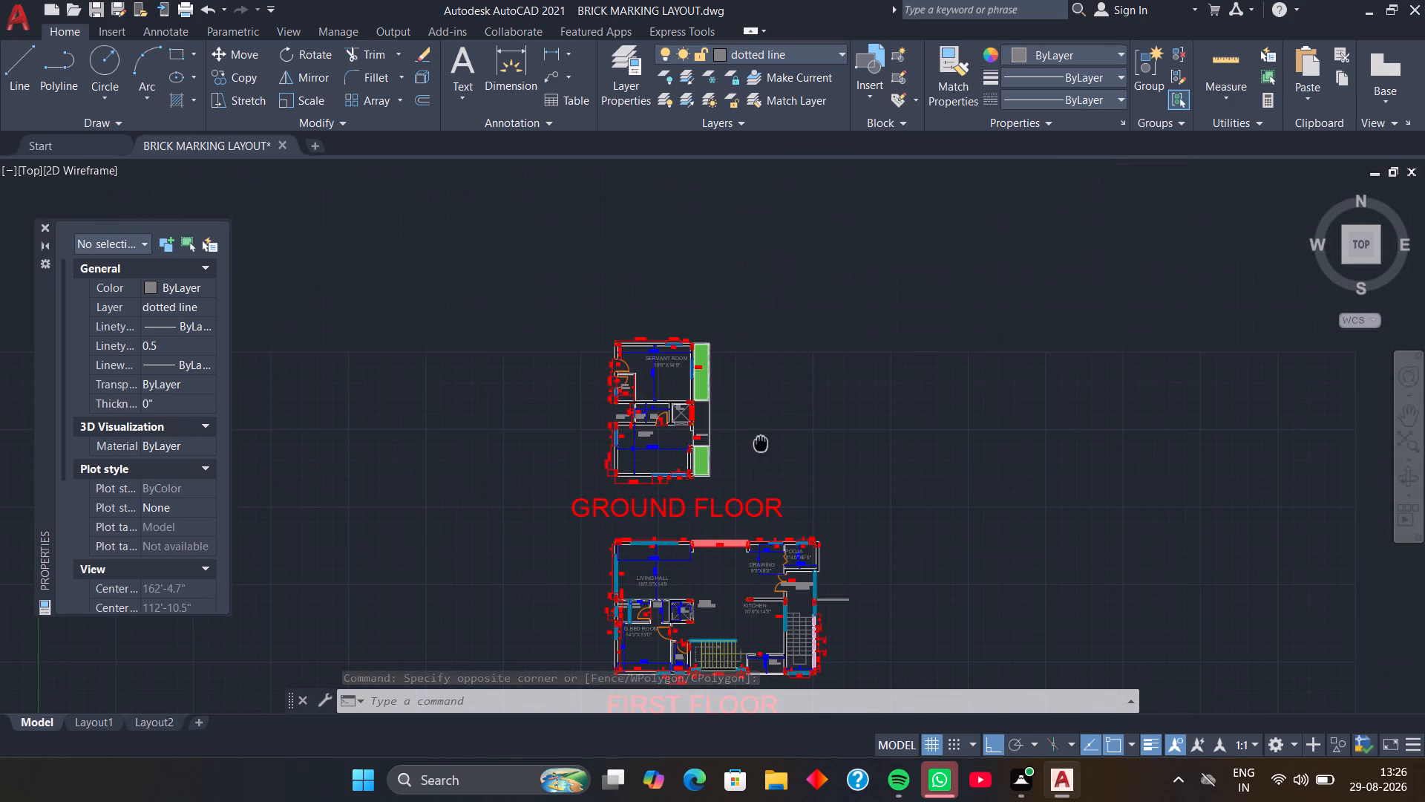
scroll(744, 405, "up", 2)
middle_click_drag(744, 405, 756, 330)
scroll(751, 442, "down", 2)
middle_click_drag(765, 481, 770, 336)
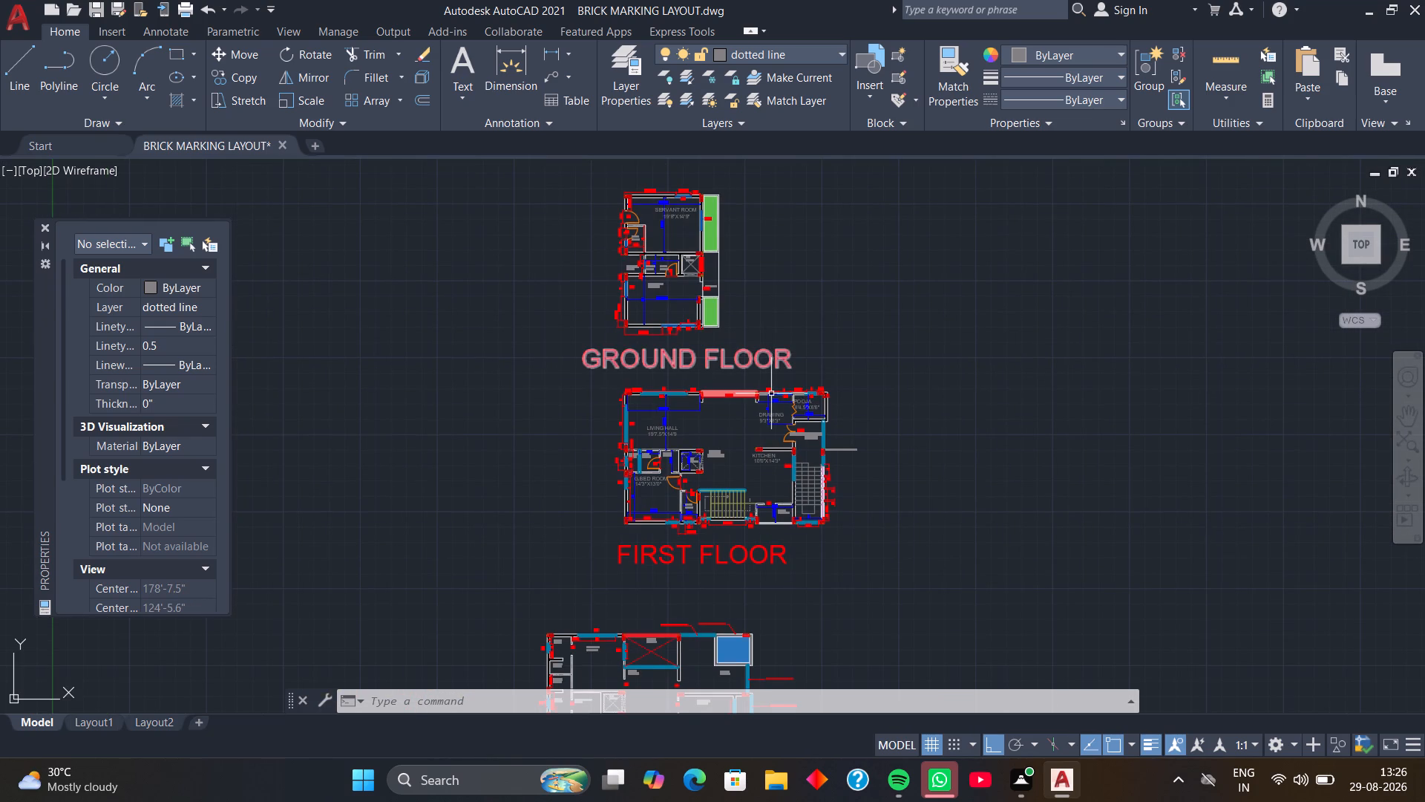
scroll(735, 426, "up", 2)
middle_click_drag(740, 411, 735, 412)
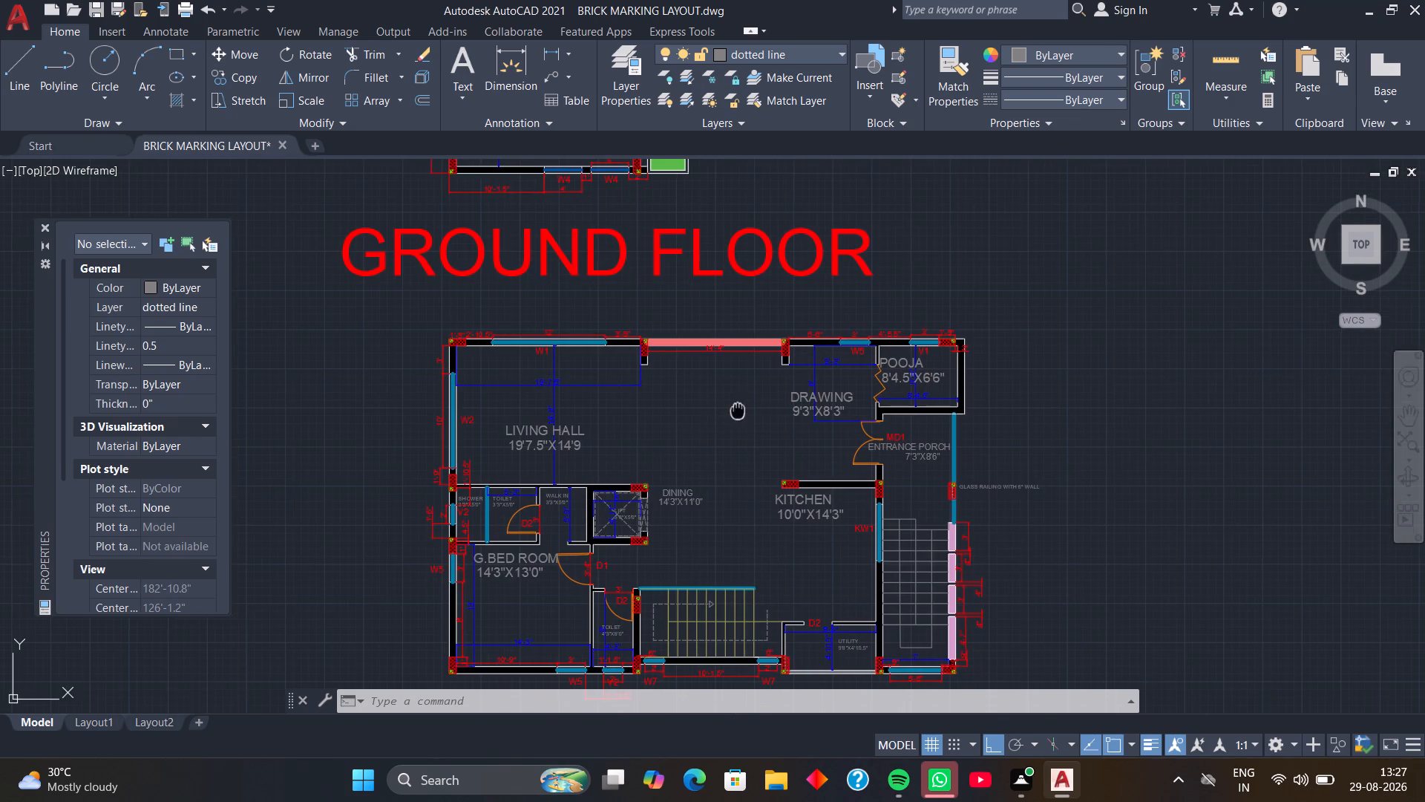
middle_click_drag(735, 412, 723, 421)
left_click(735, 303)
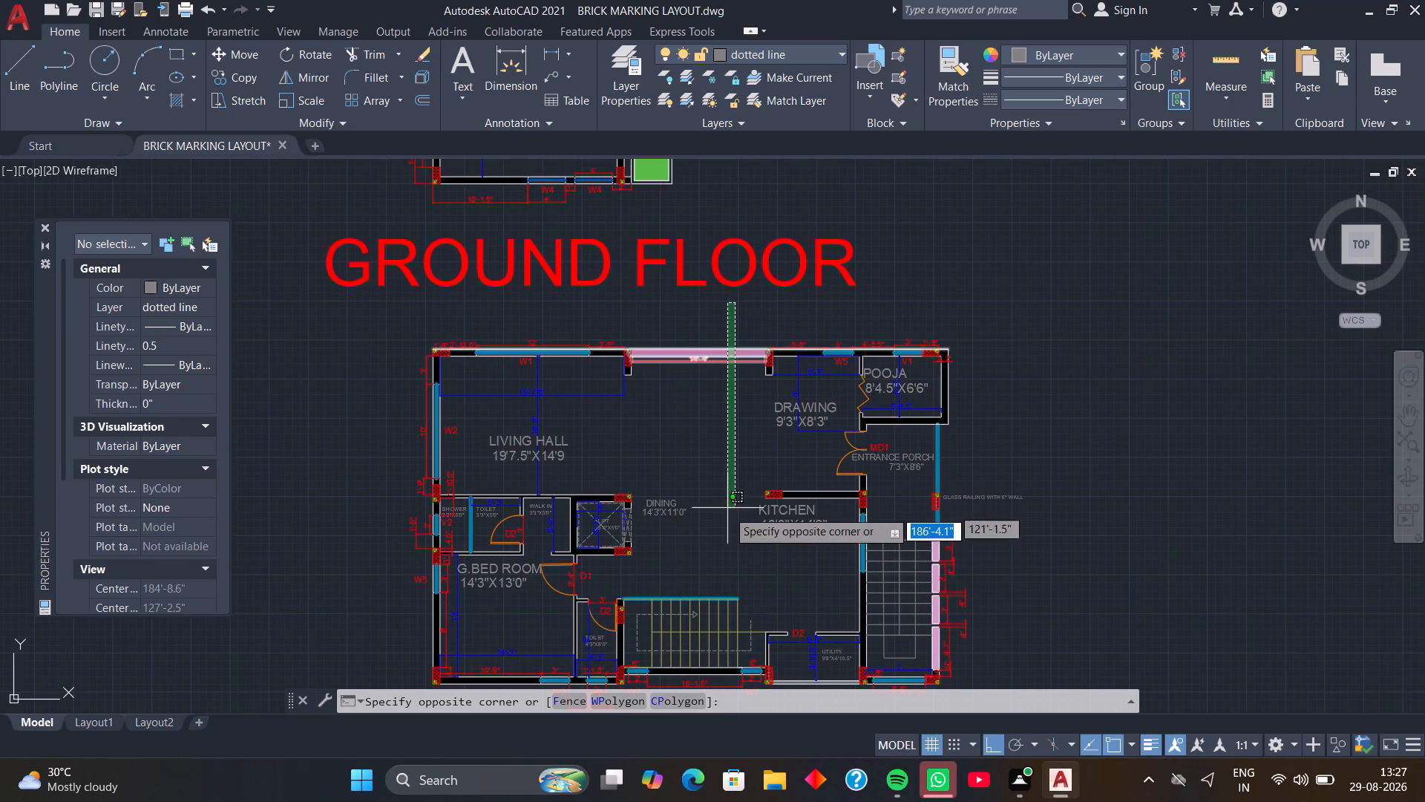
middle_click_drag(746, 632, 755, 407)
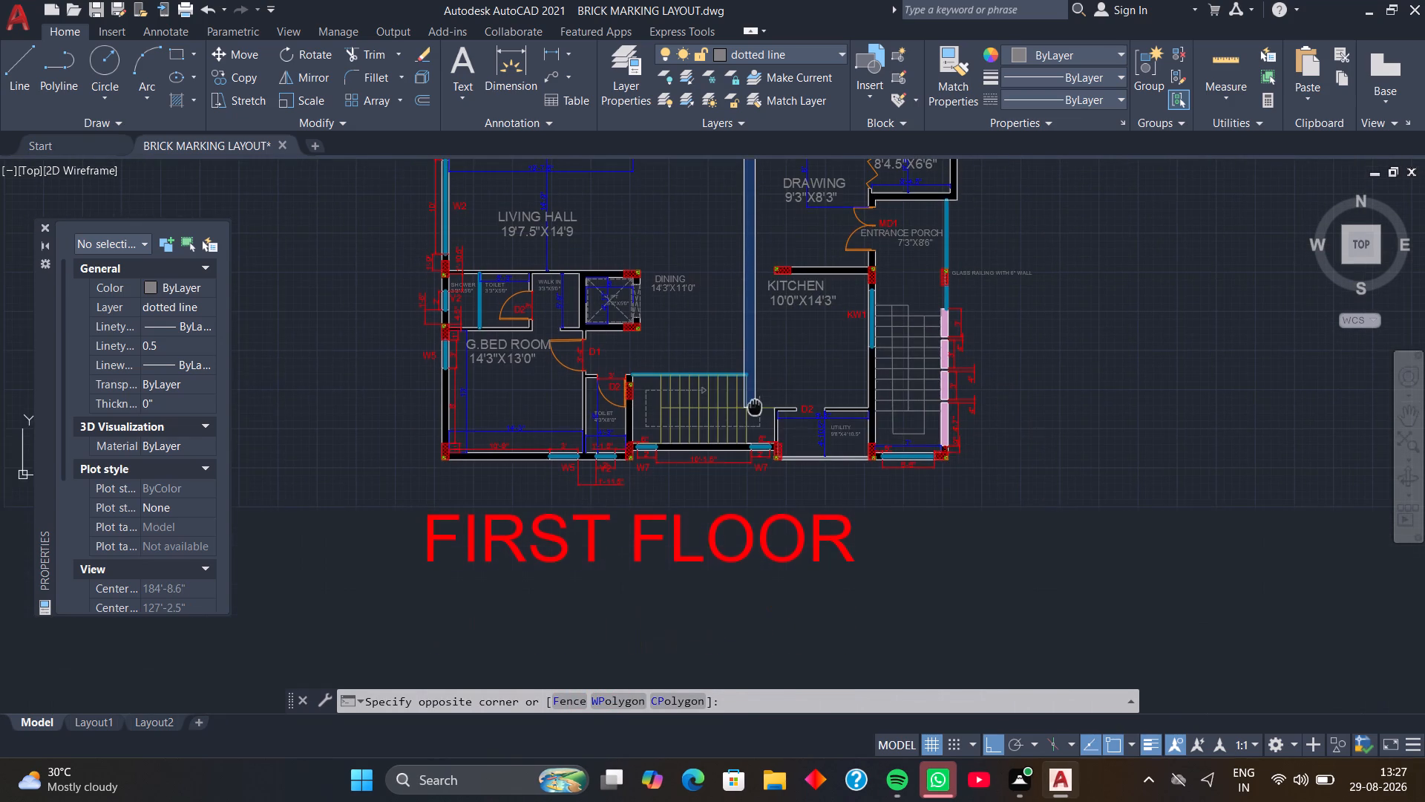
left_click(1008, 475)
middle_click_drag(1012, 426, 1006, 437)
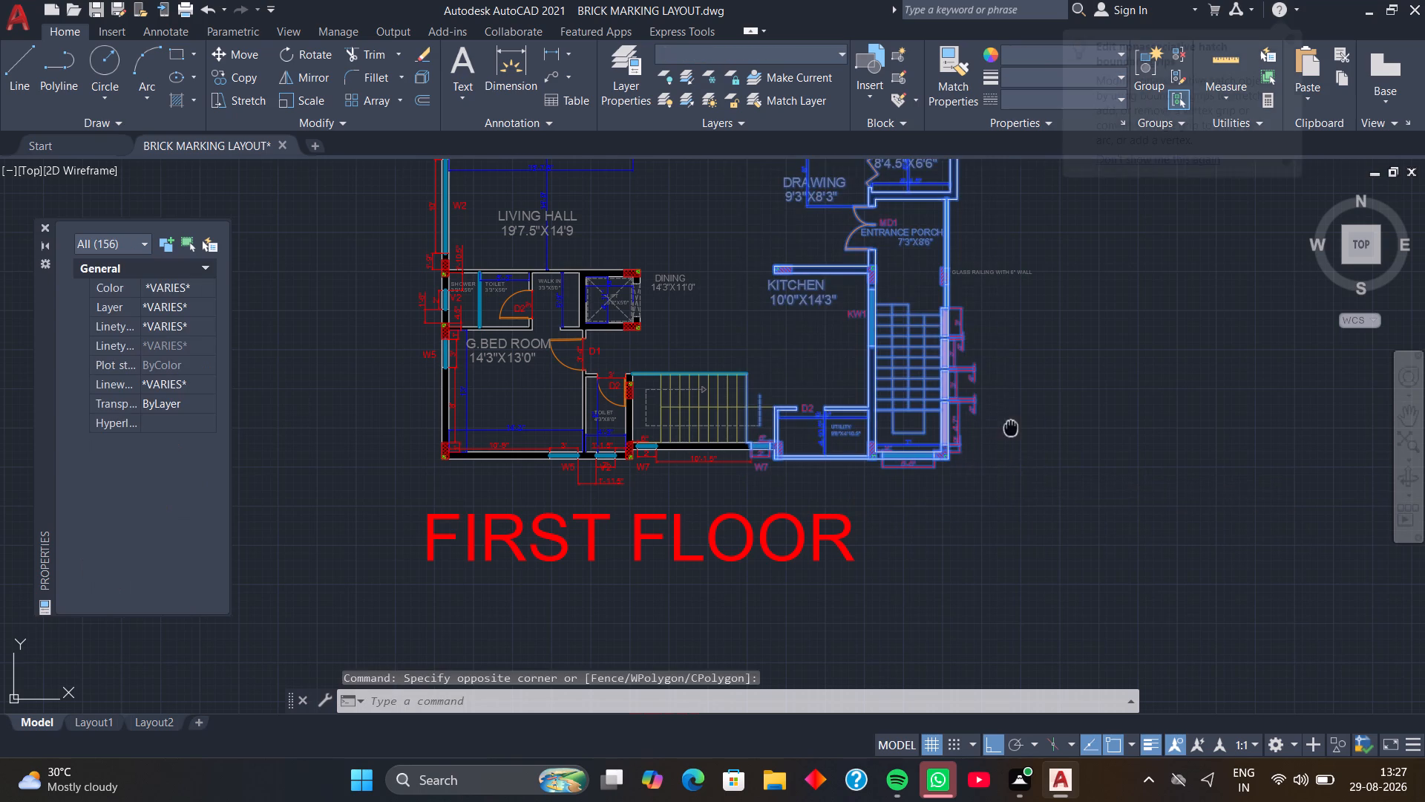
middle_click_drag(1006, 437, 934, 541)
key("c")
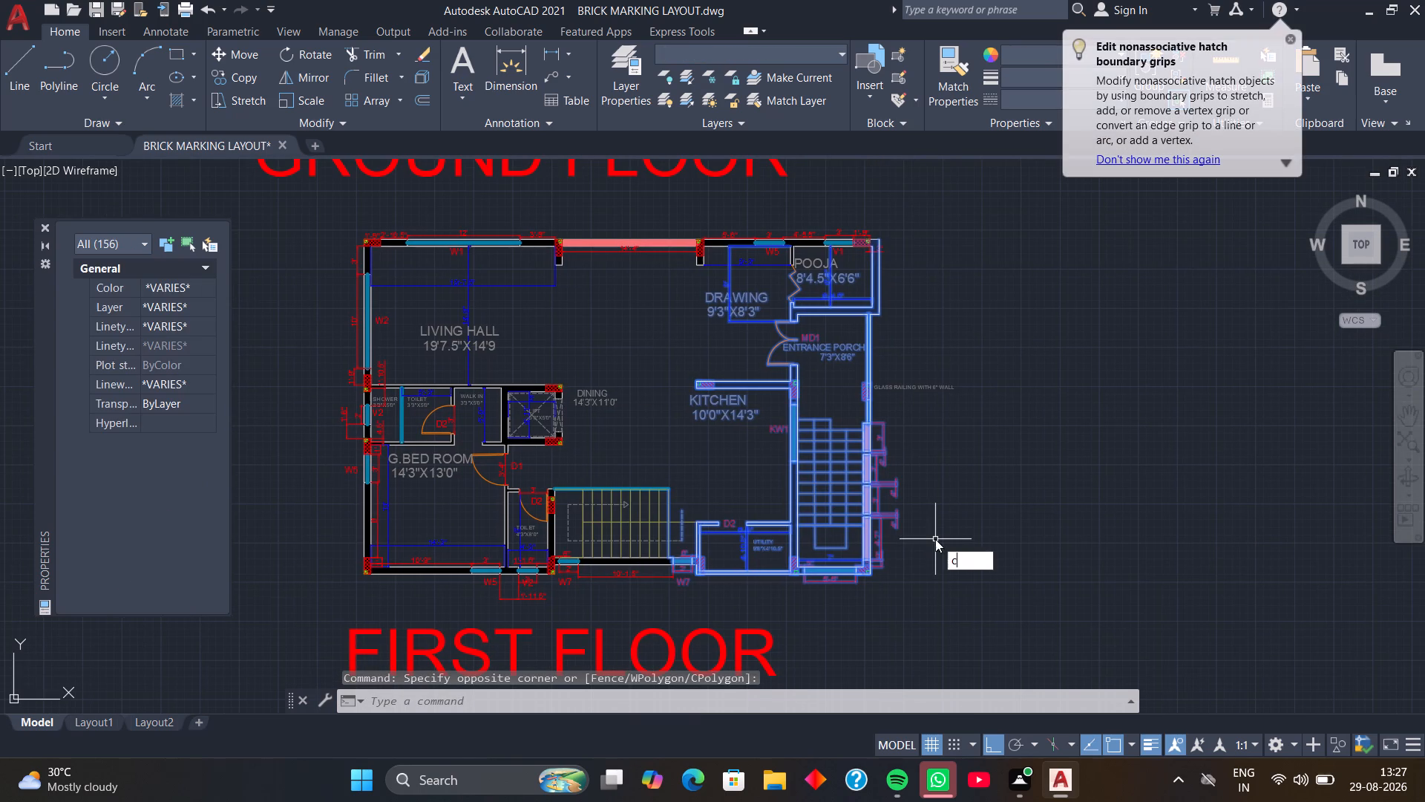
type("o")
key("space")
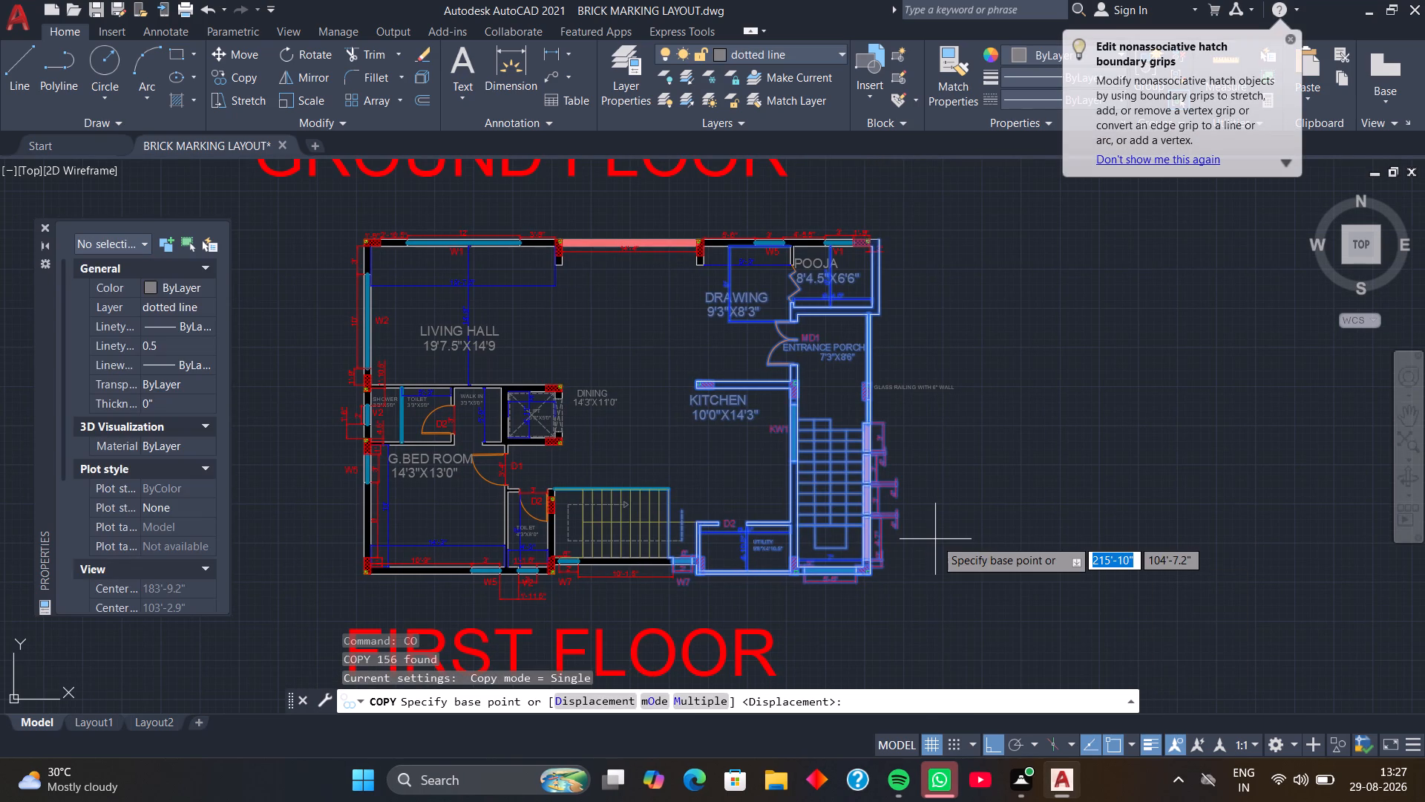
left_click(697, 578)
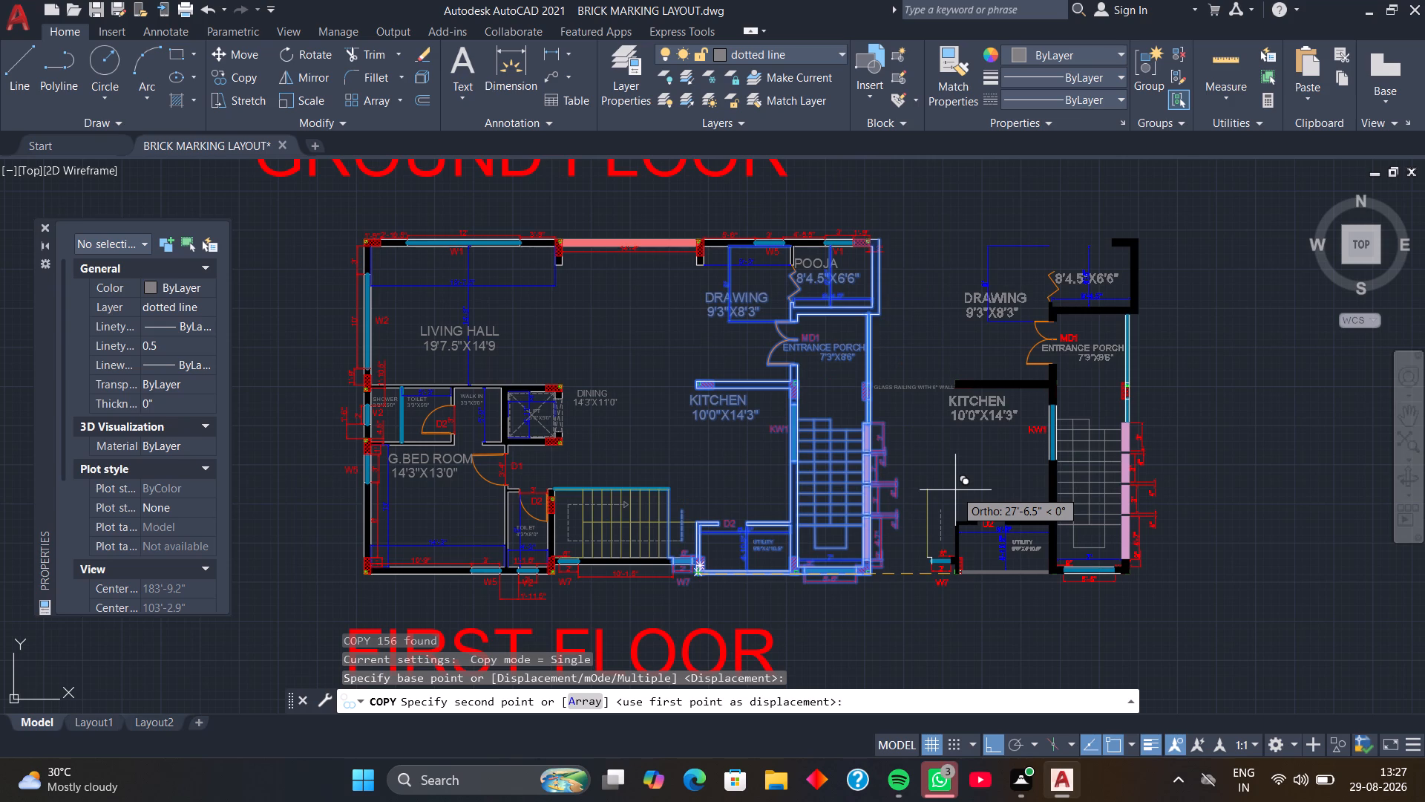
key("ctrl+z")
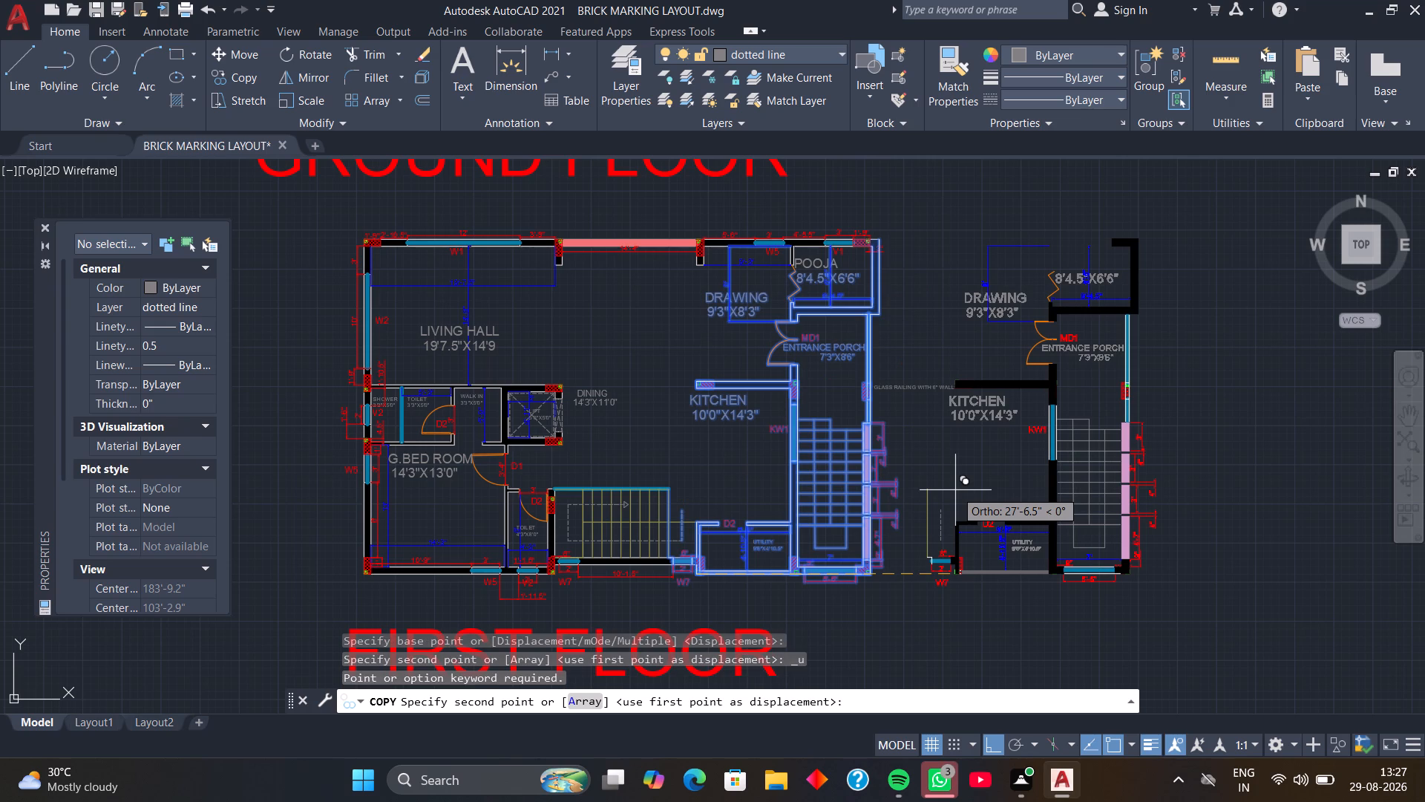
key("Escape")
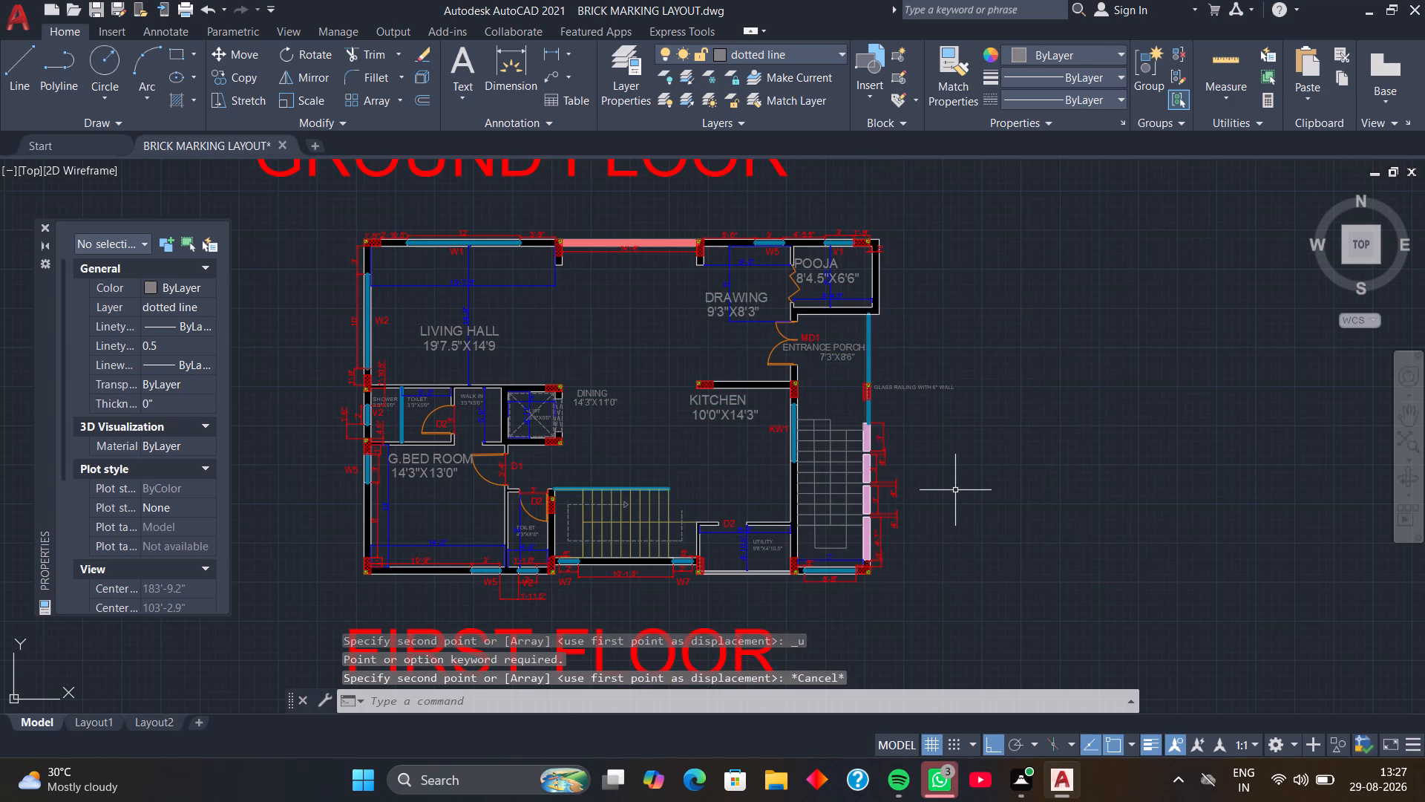
Copy the first floor's drawing, pooja, porch, kitchen, utility and side stair from the utility's corner, about 94' at 37°, with Ortho off.
scroll(943, 423, "down", 1)
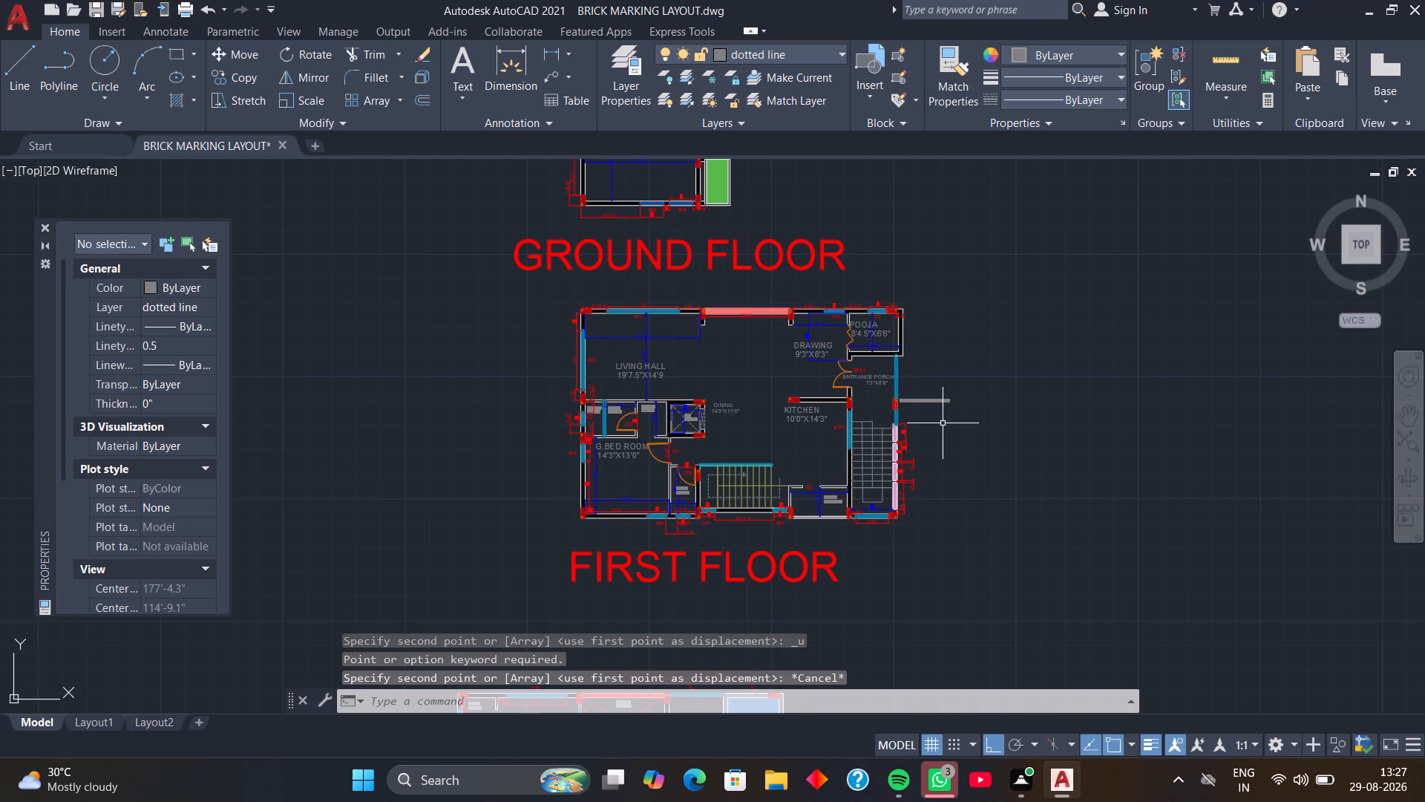
middle_click_drag(943, 423, 1052, 412)
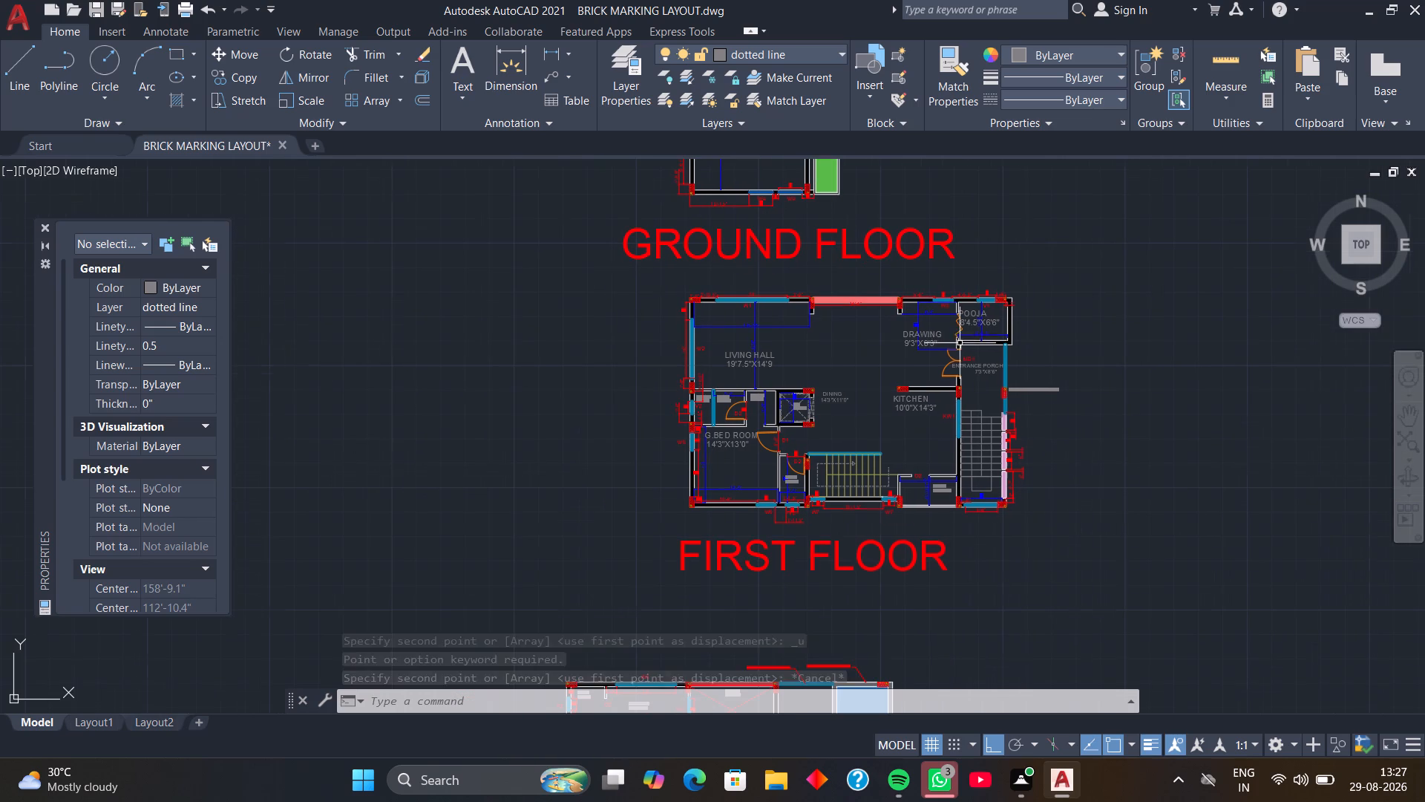
left_click(865, 270)
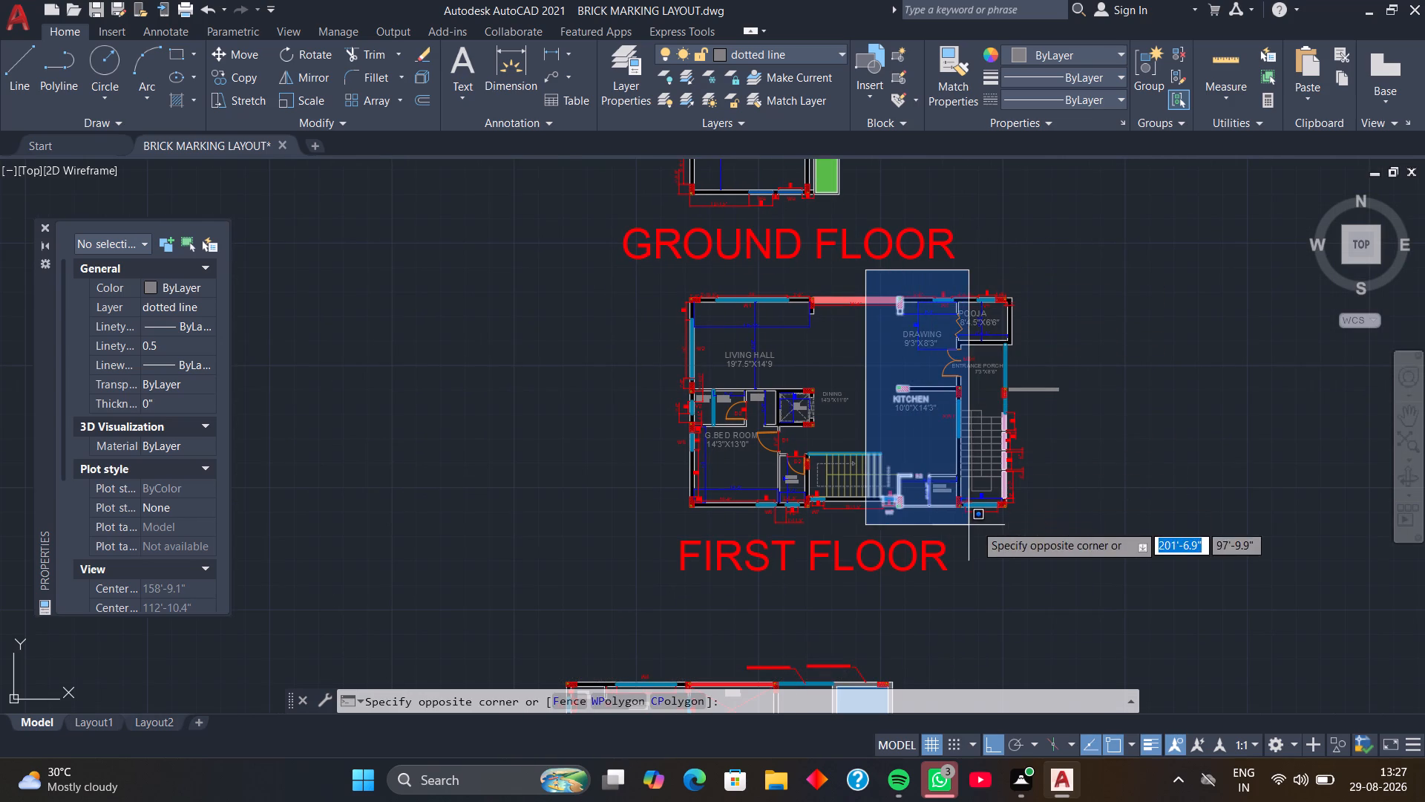
left_click(1081, 540)
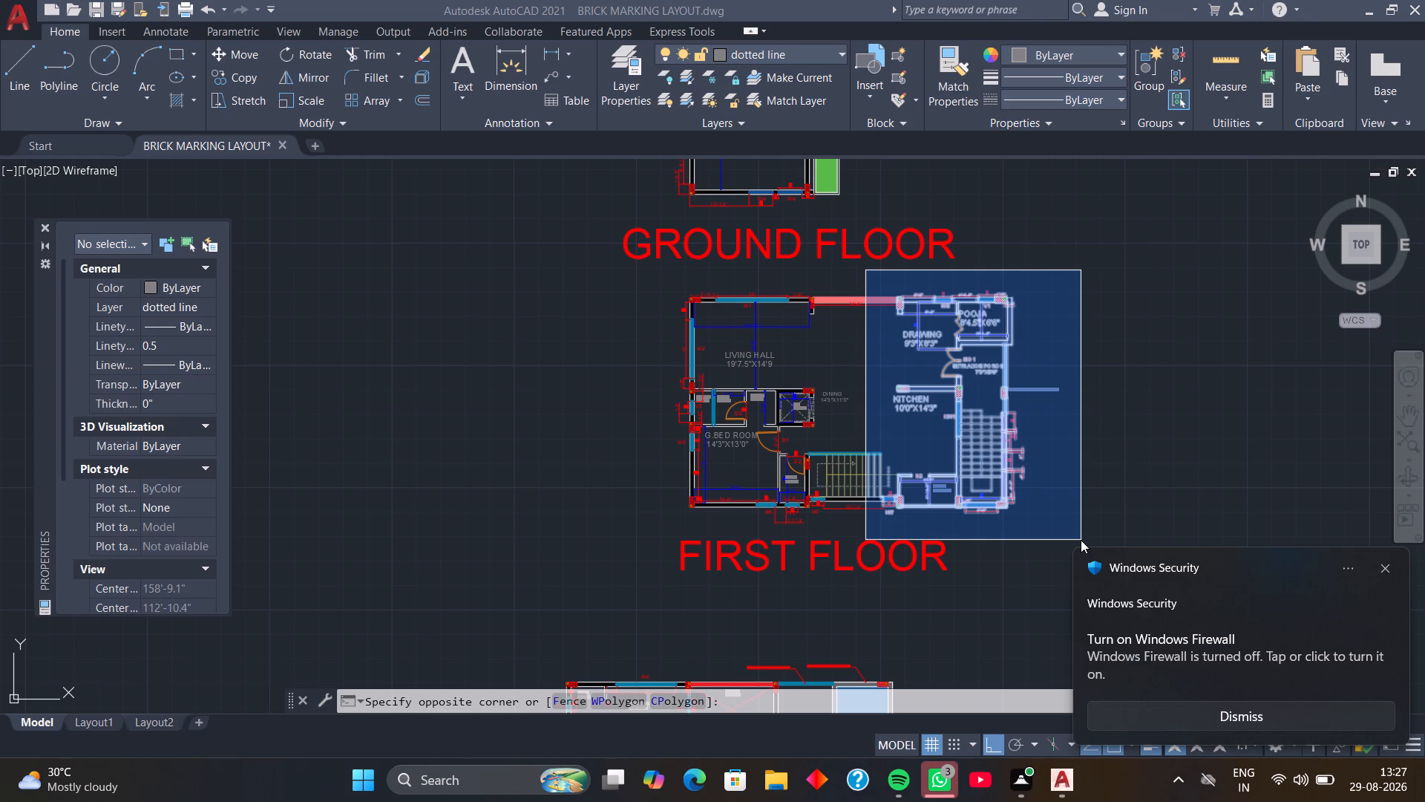
left_click(1090, 536)
left_click(1387, 569)
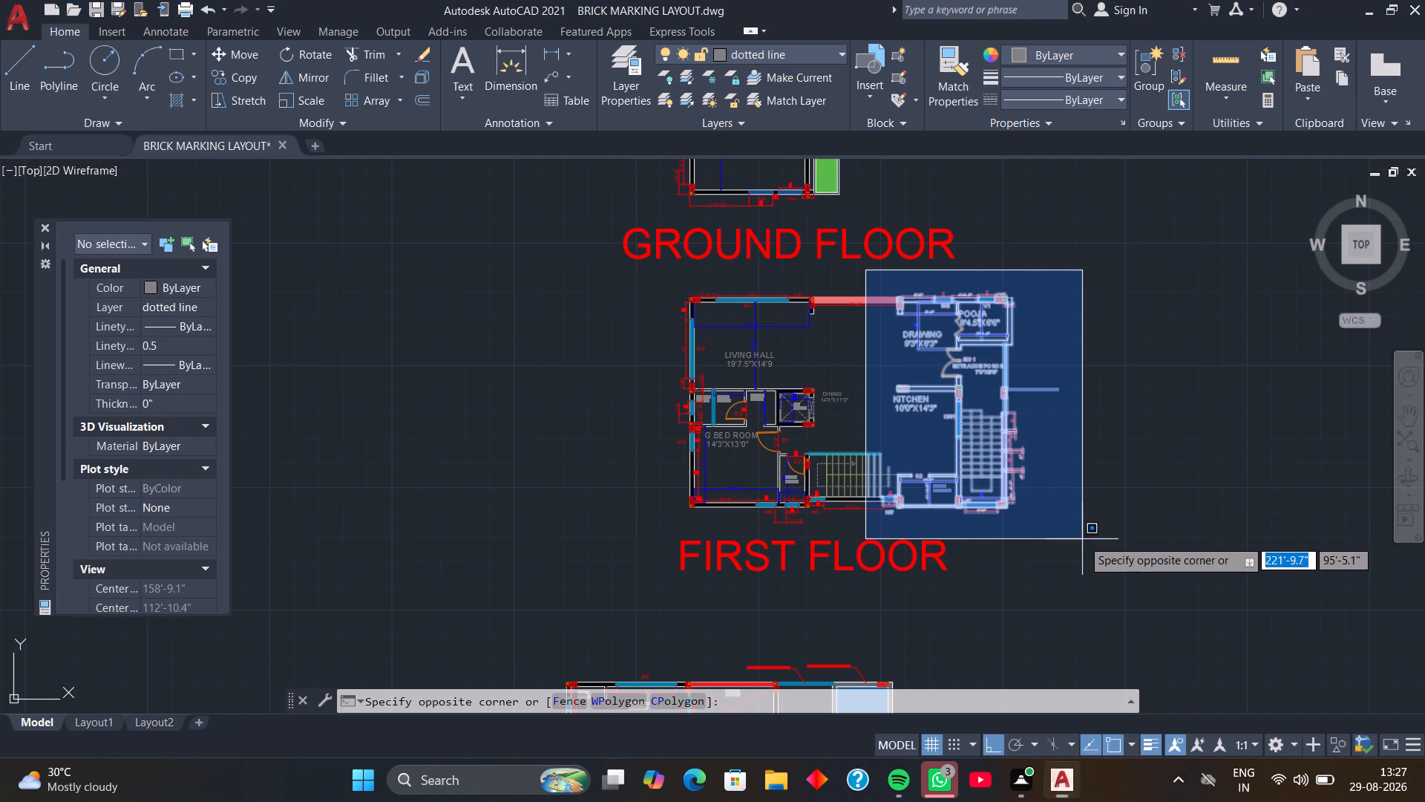
left_click(1081, 538)
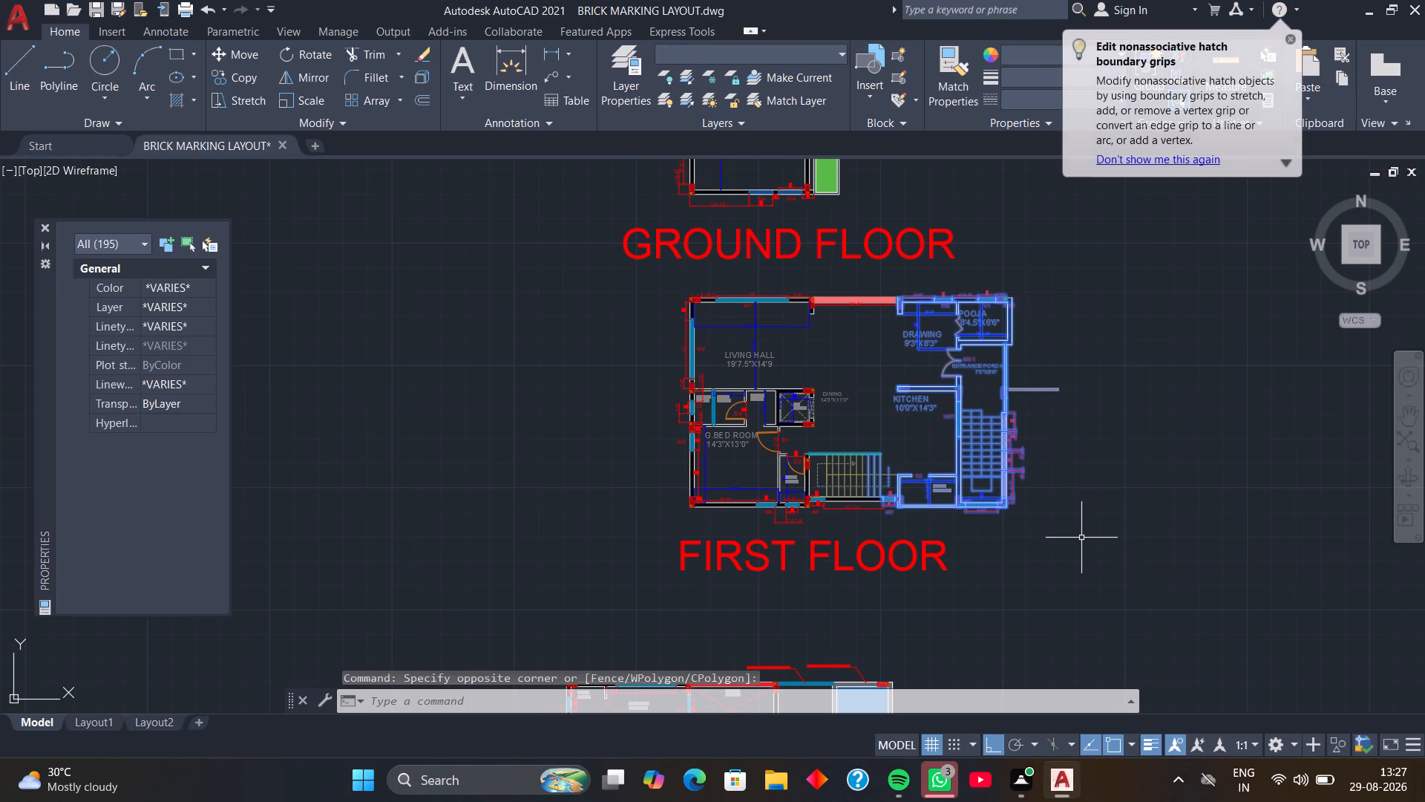
type("co")
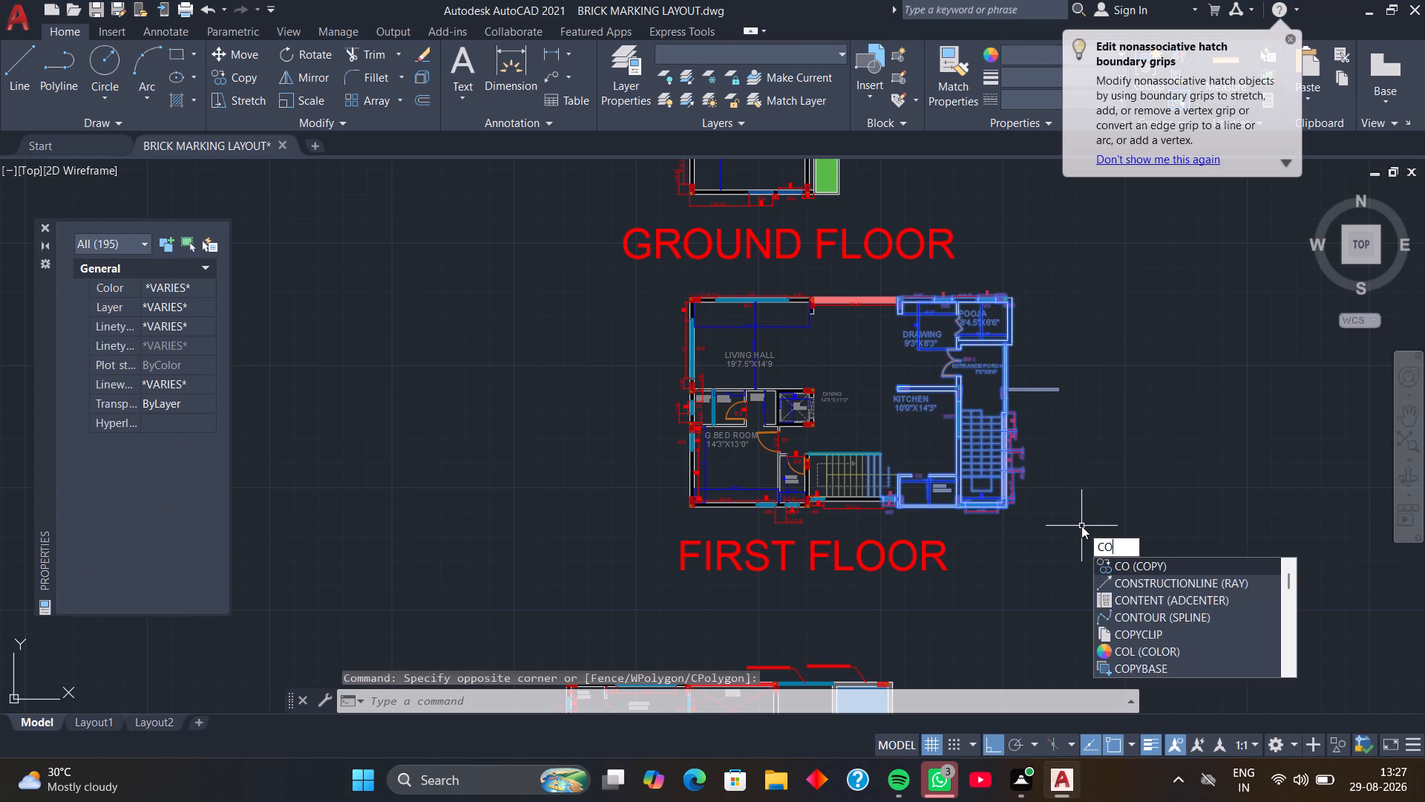
key("space")
scroll(888, 512, "up", 3)
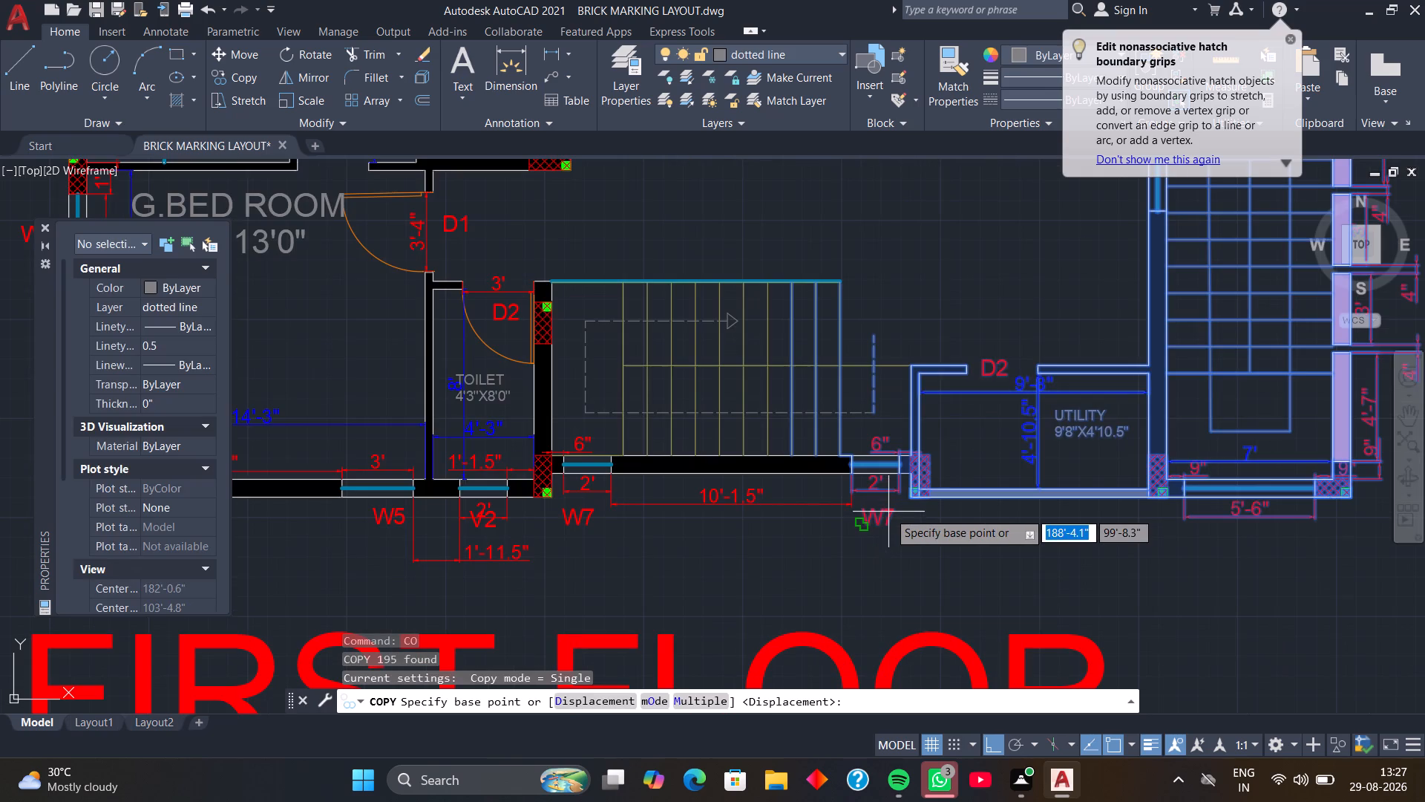
left_click(905, 501)
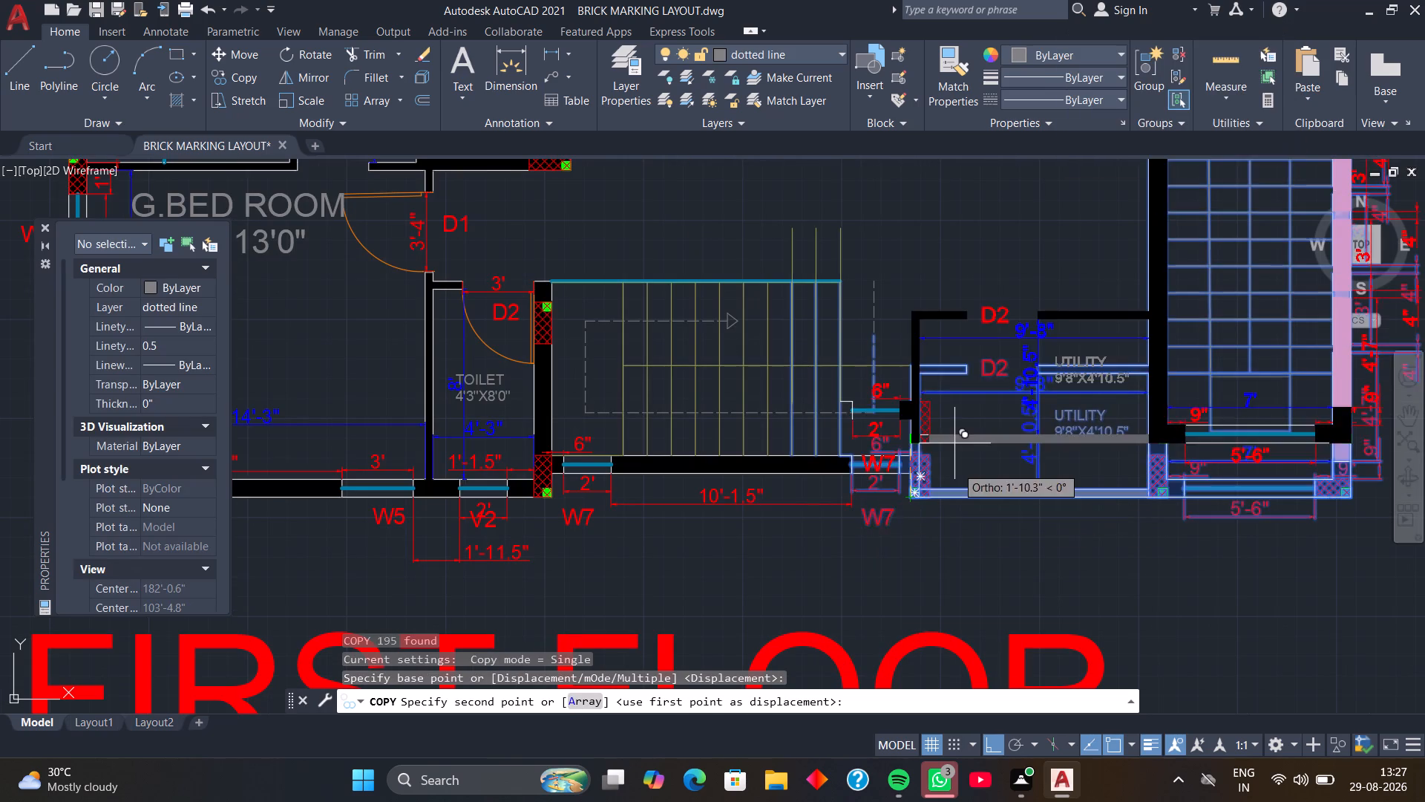
scroll(905, 393, "down", 3)
middle_click_drag(888, 379, 888, 550)
scroll(855, 326, "down", 3)
middle_click_drag(848, 282, 873, 365)
scroll(873, 365, "up", 5)
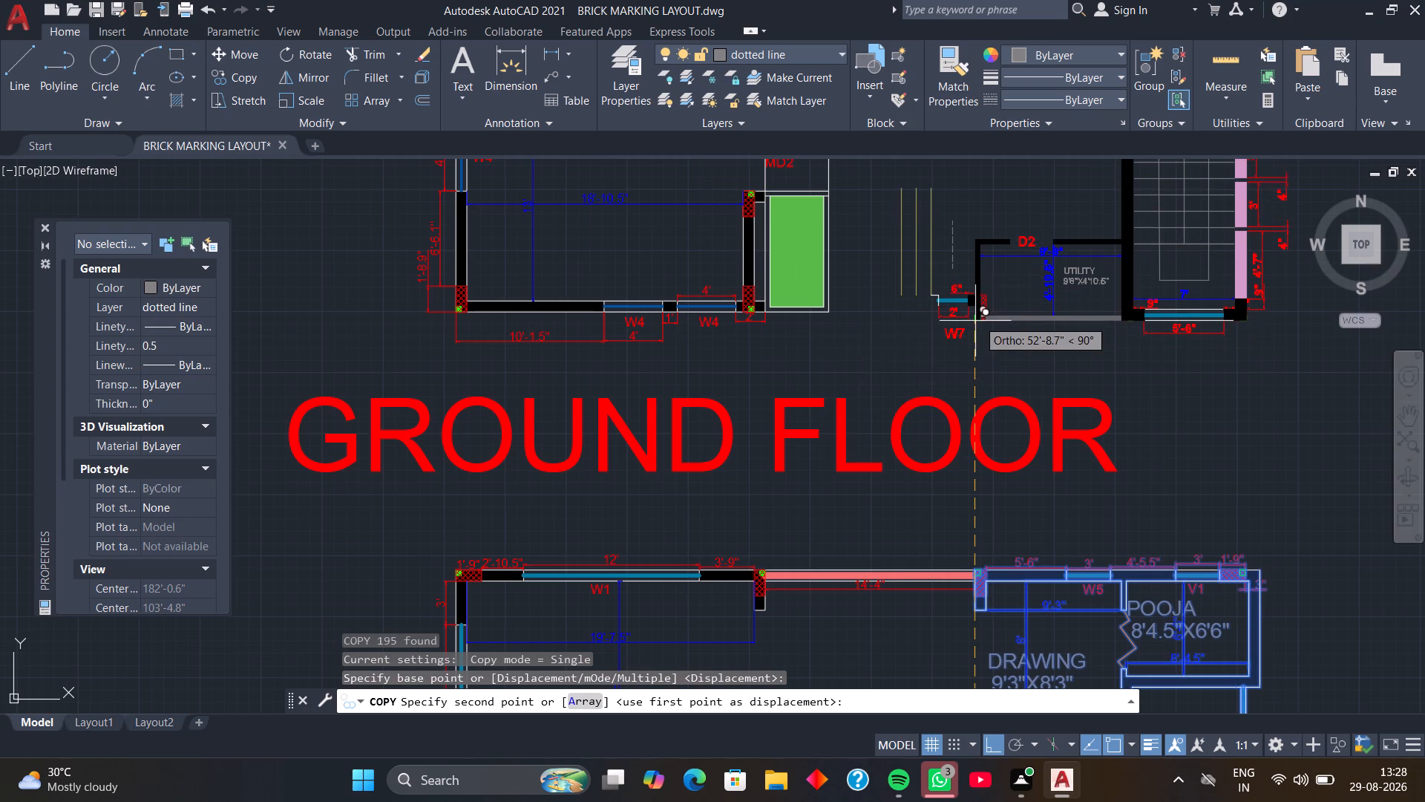
scroll(991, 324, "down", 3)
middle_click_drag(991, 327, 1066, 321)
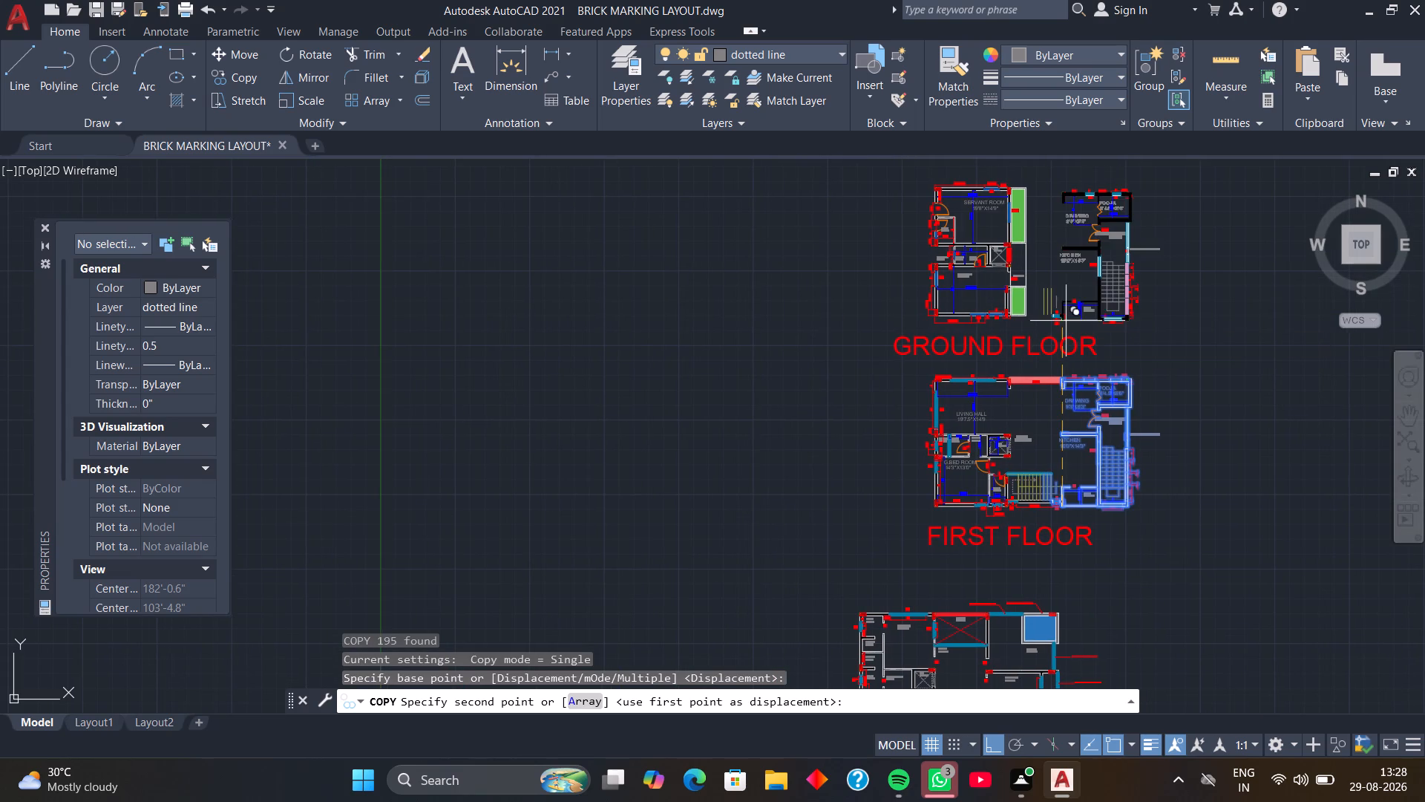
key("F8")
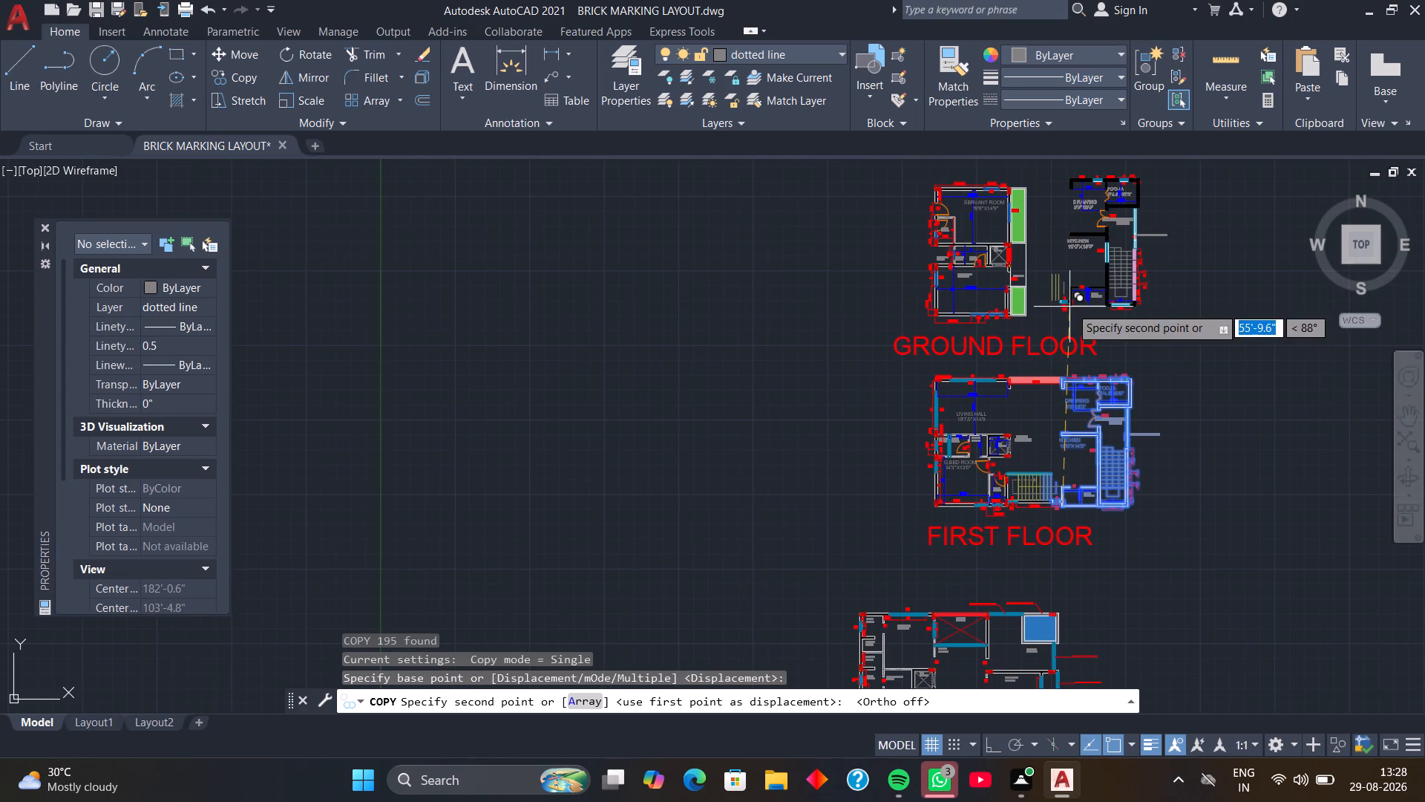
middle_click_drag(1096, 297, 807, 325)
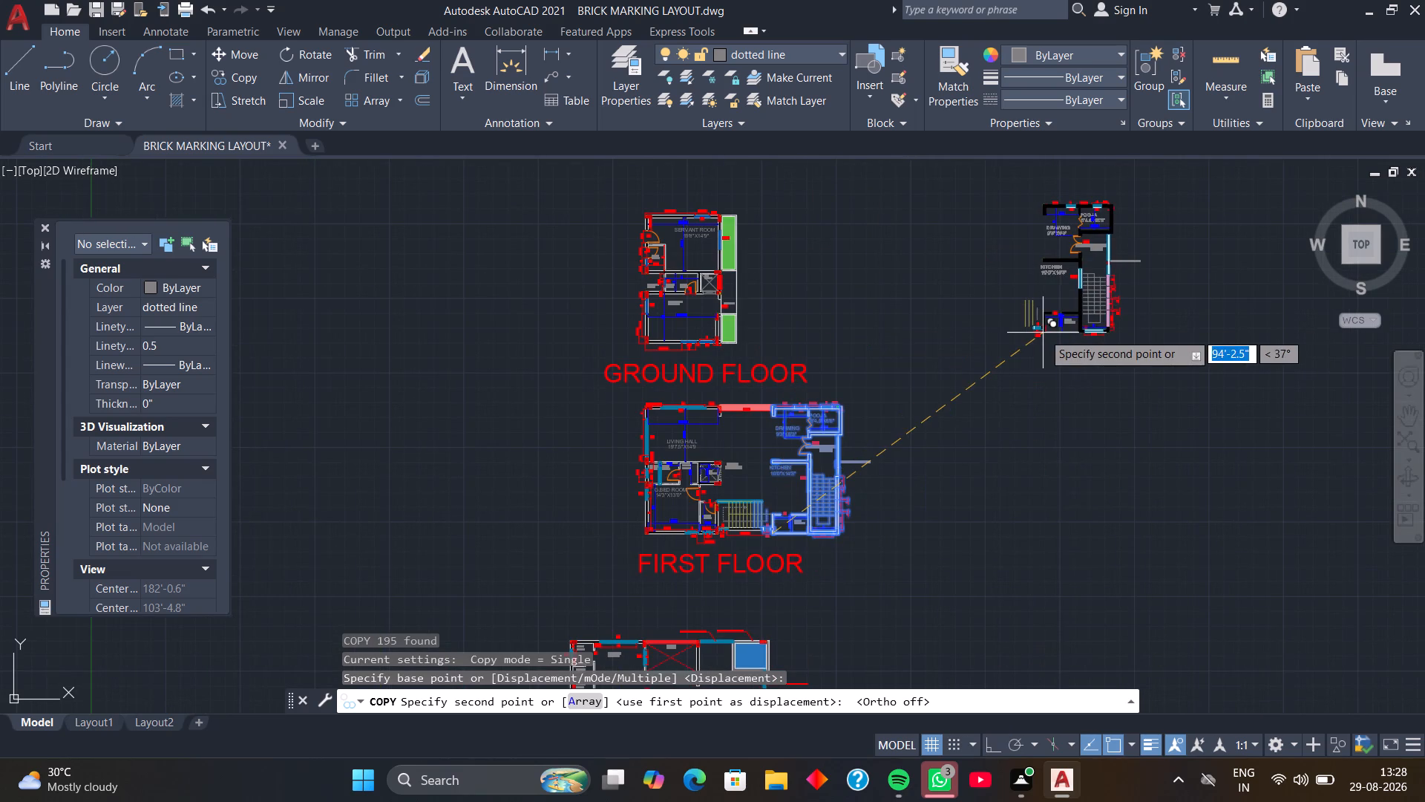
left_click(1043, 333)
middle_click_drag(915, 406, 1023, 343)
middle_click_drag(908, 449, 935, 407)
scroll(890, 460, "up", 4)
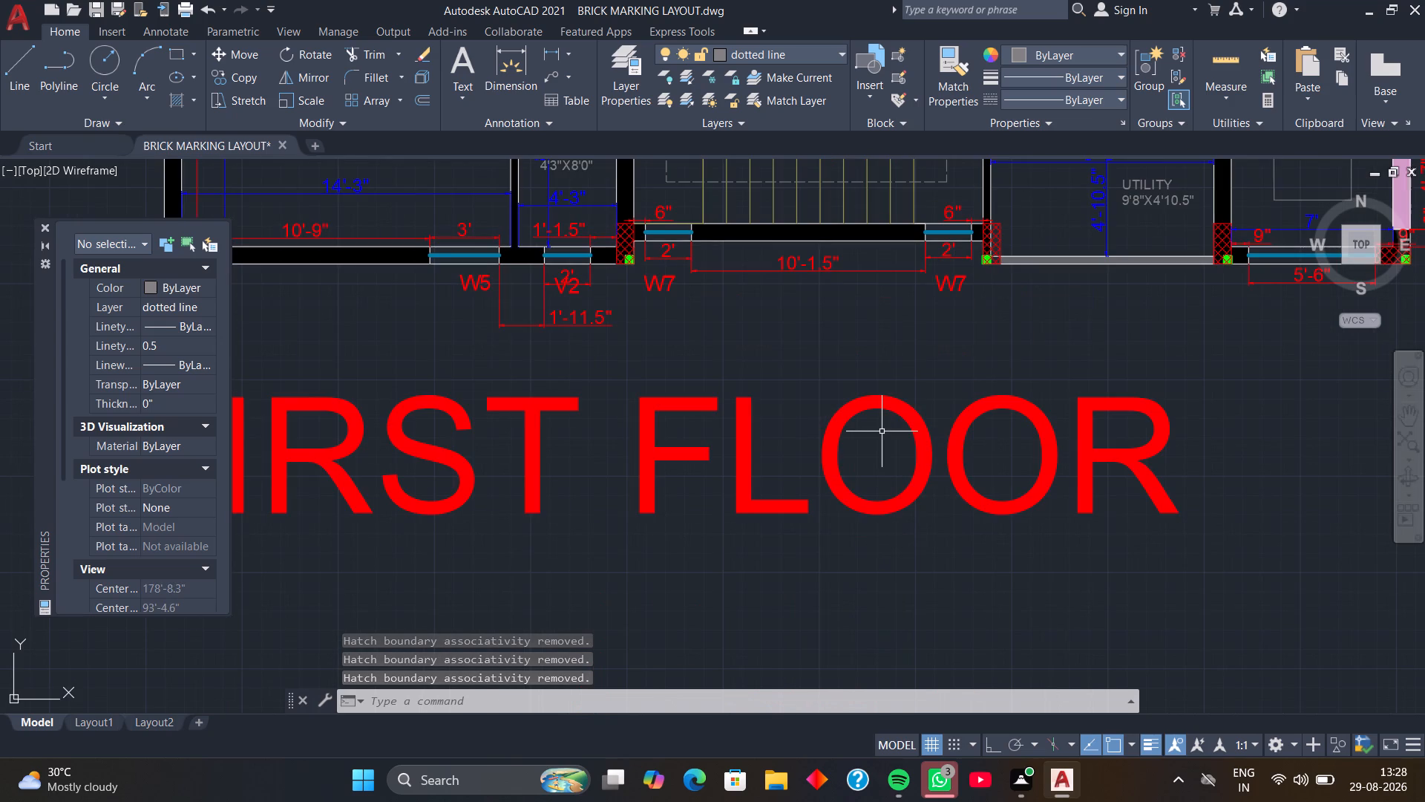
Examine the ground floor and first floor plans, comparing the ground floor's lower edge with the first floor's main staircase bay.
middle_click_drag(874, 366, 874, 381)
scroll(857, 383, "down", 6)
middle_click_drag(810, 258, 802, 297)
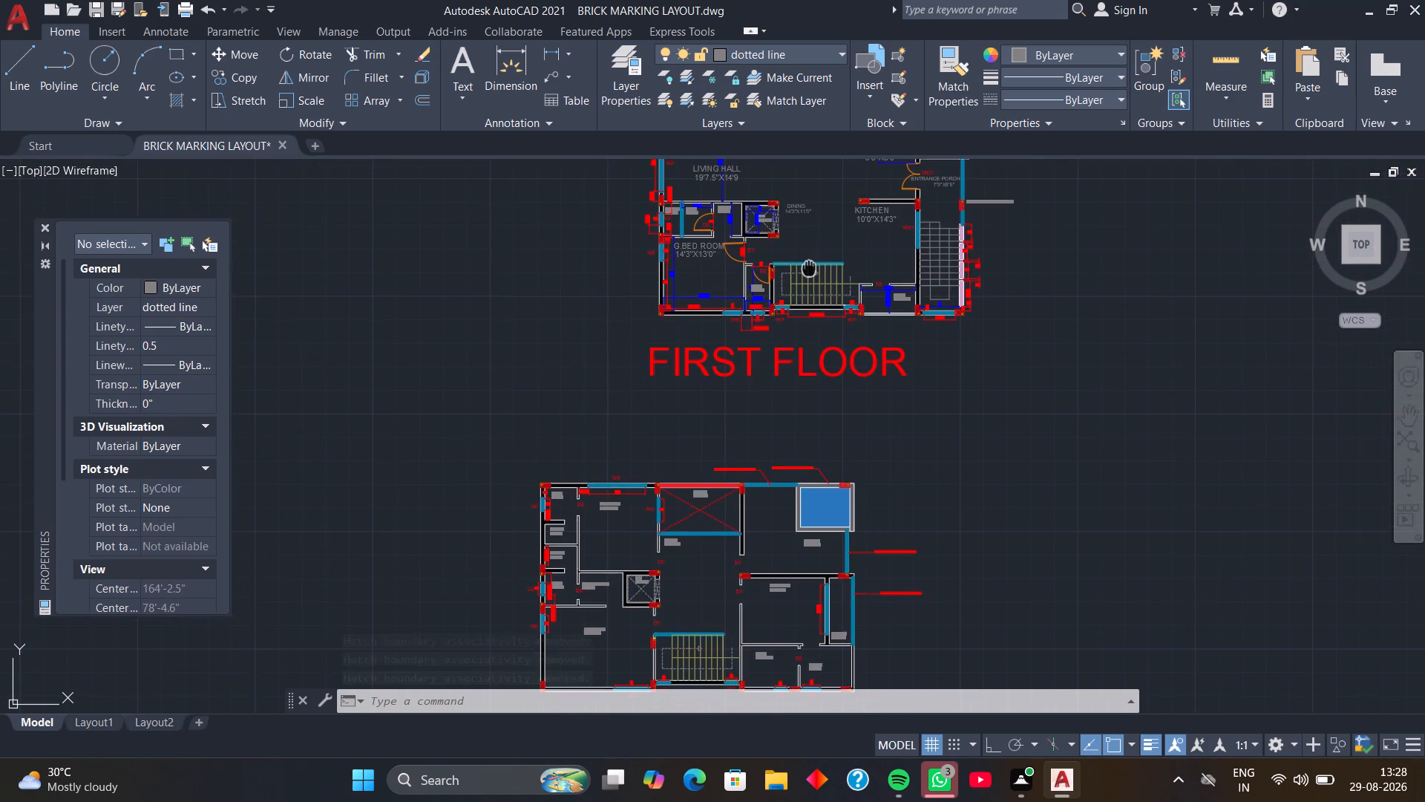
middle_click_drag(802, 297, 762, 460)
middle_click_drag(761, 252, 775, 289)
scroll(749, 266, "up", 2)
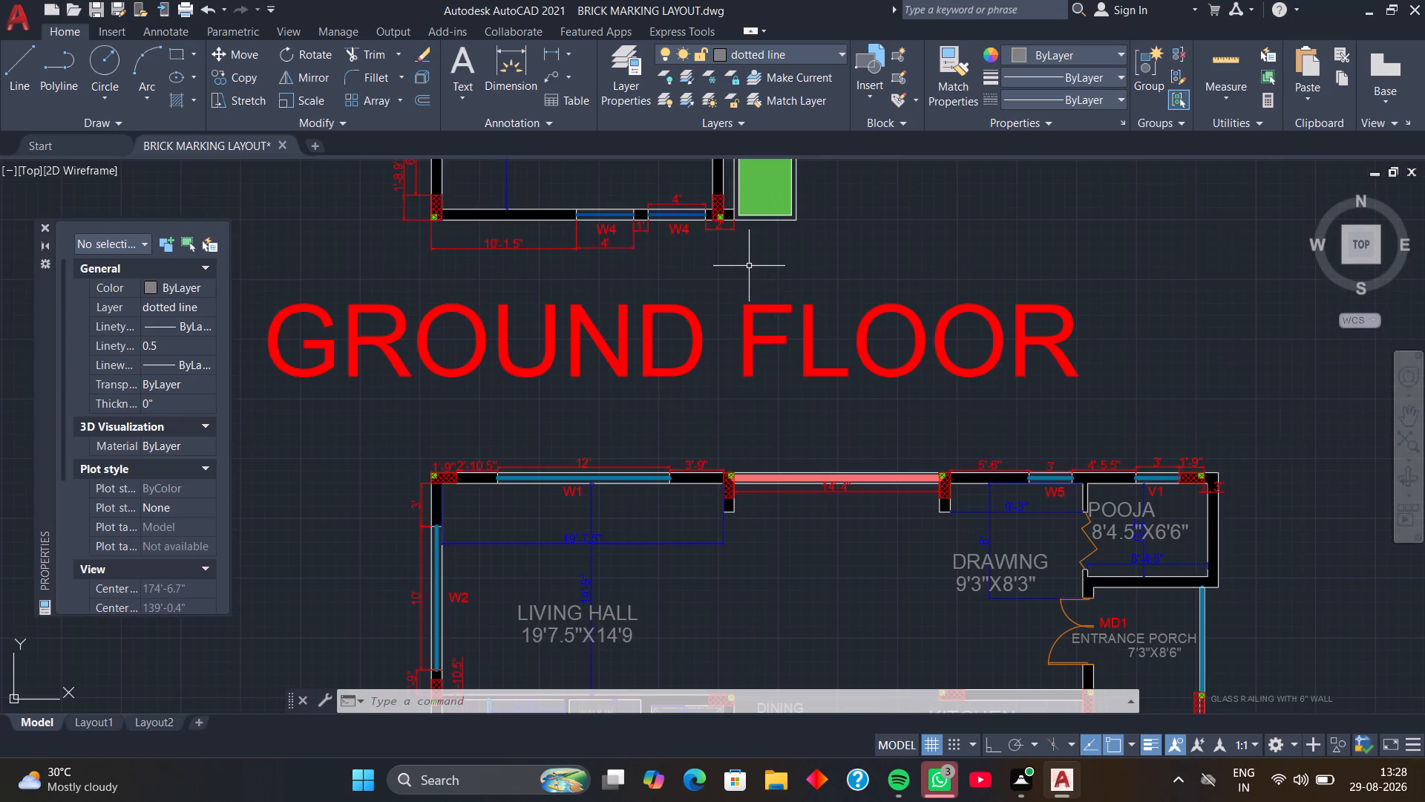
scroll(749, 266, "down", 1)
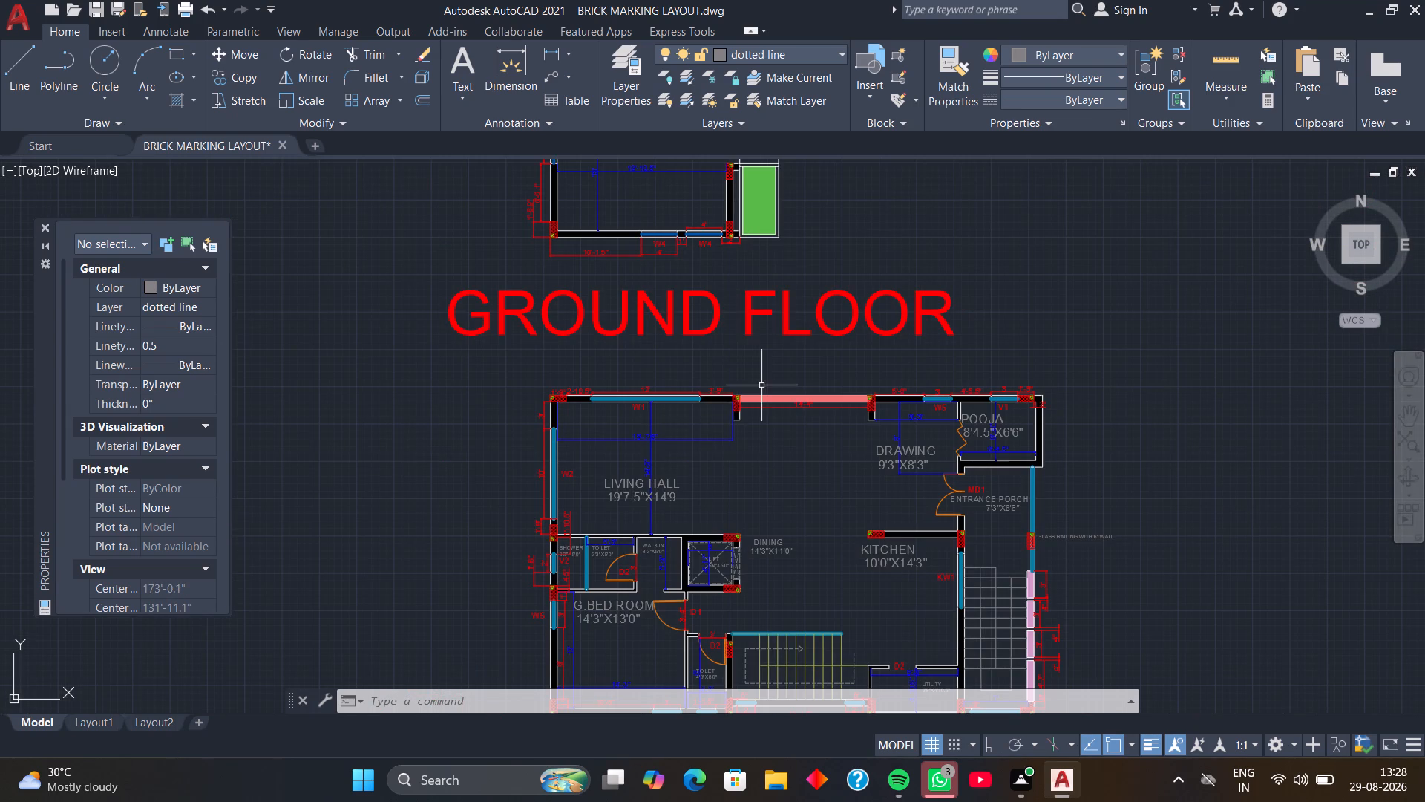
middle_click_drag(766, 449, 773, 292)
middle_click_drag(776, 392, 773, 319)
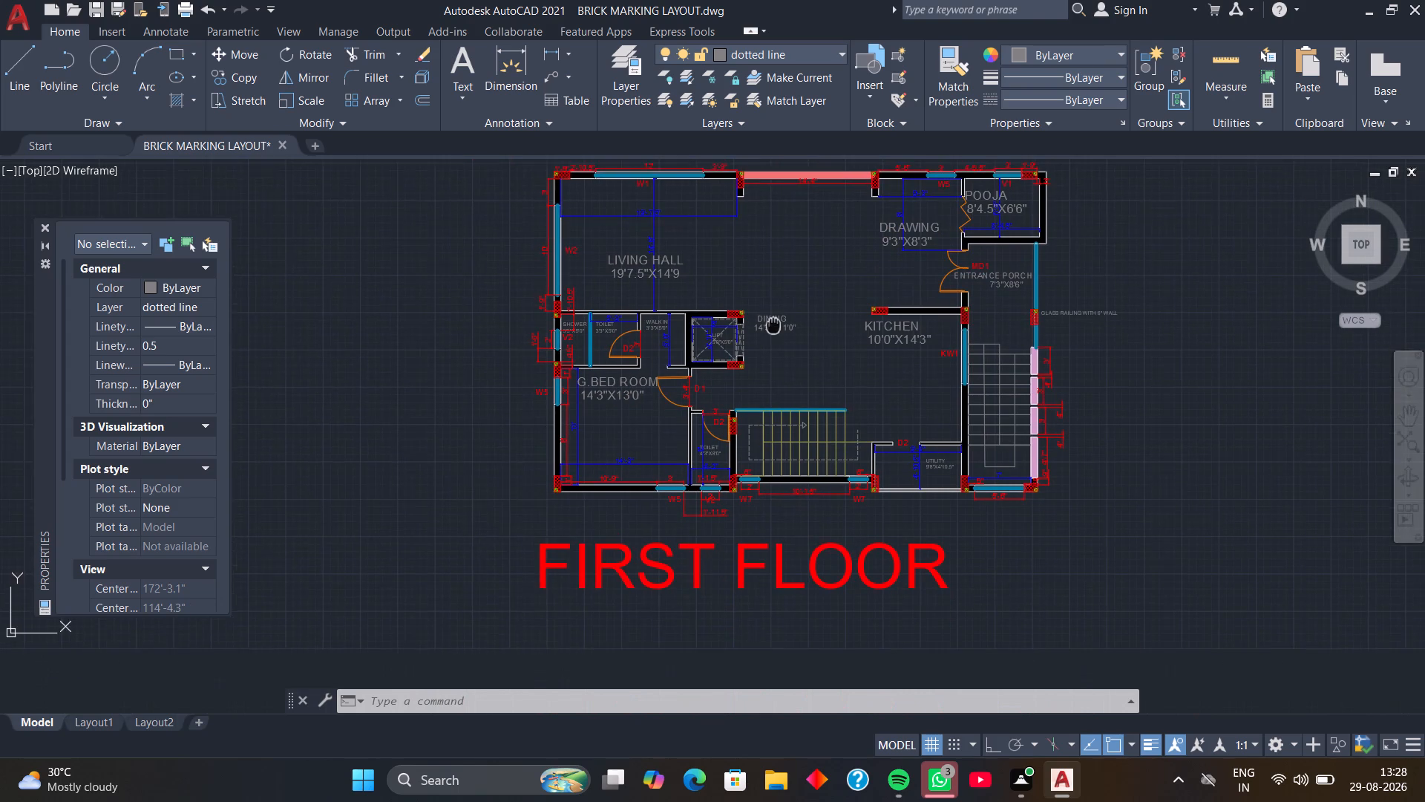
middle_click_drag(773, 319, 770, 295)
middle_click_drag(784, 385, 781, 299)
scroll(775, 379, "up", 2)
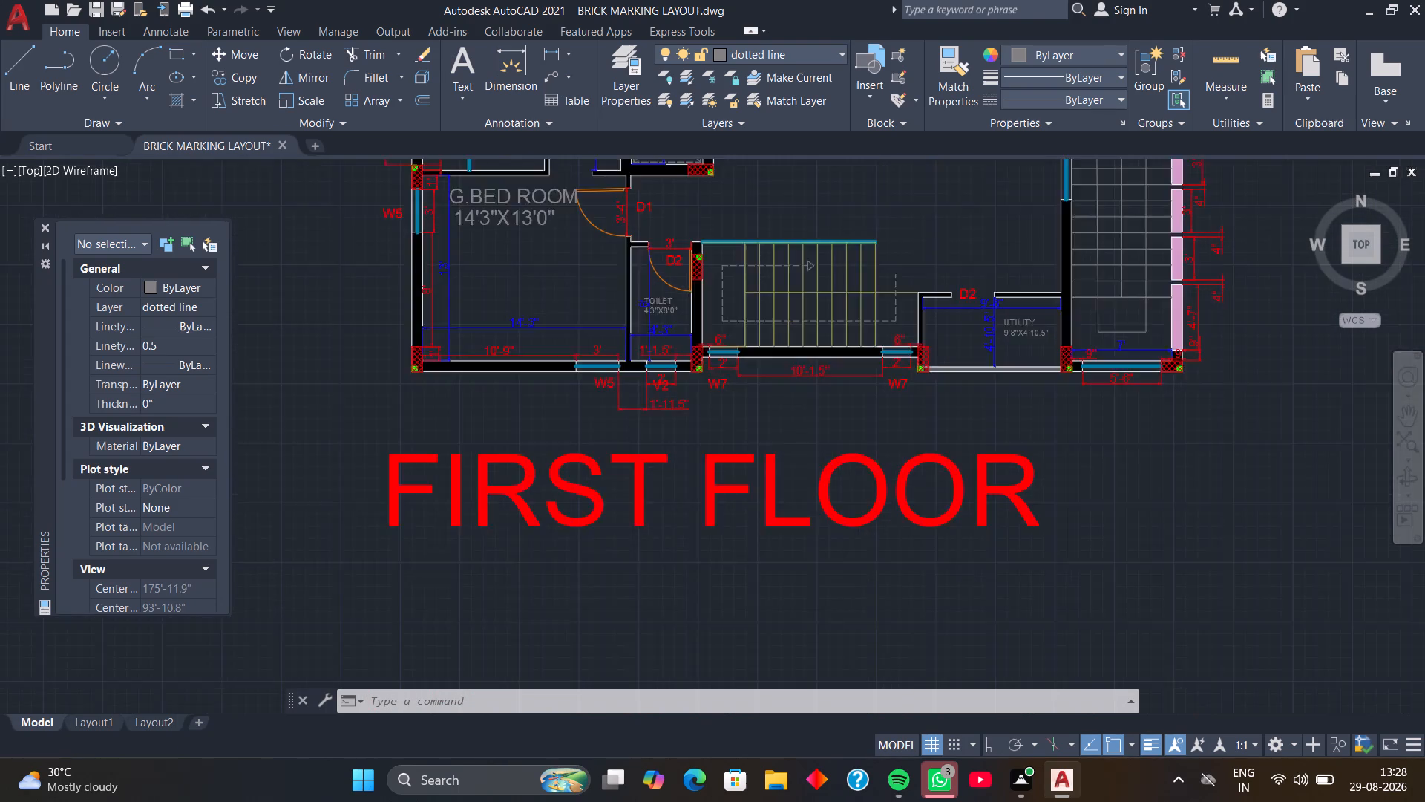
scroll(775, 379, "up", 1)
middle_click_drag(761, 391, 781, 394)
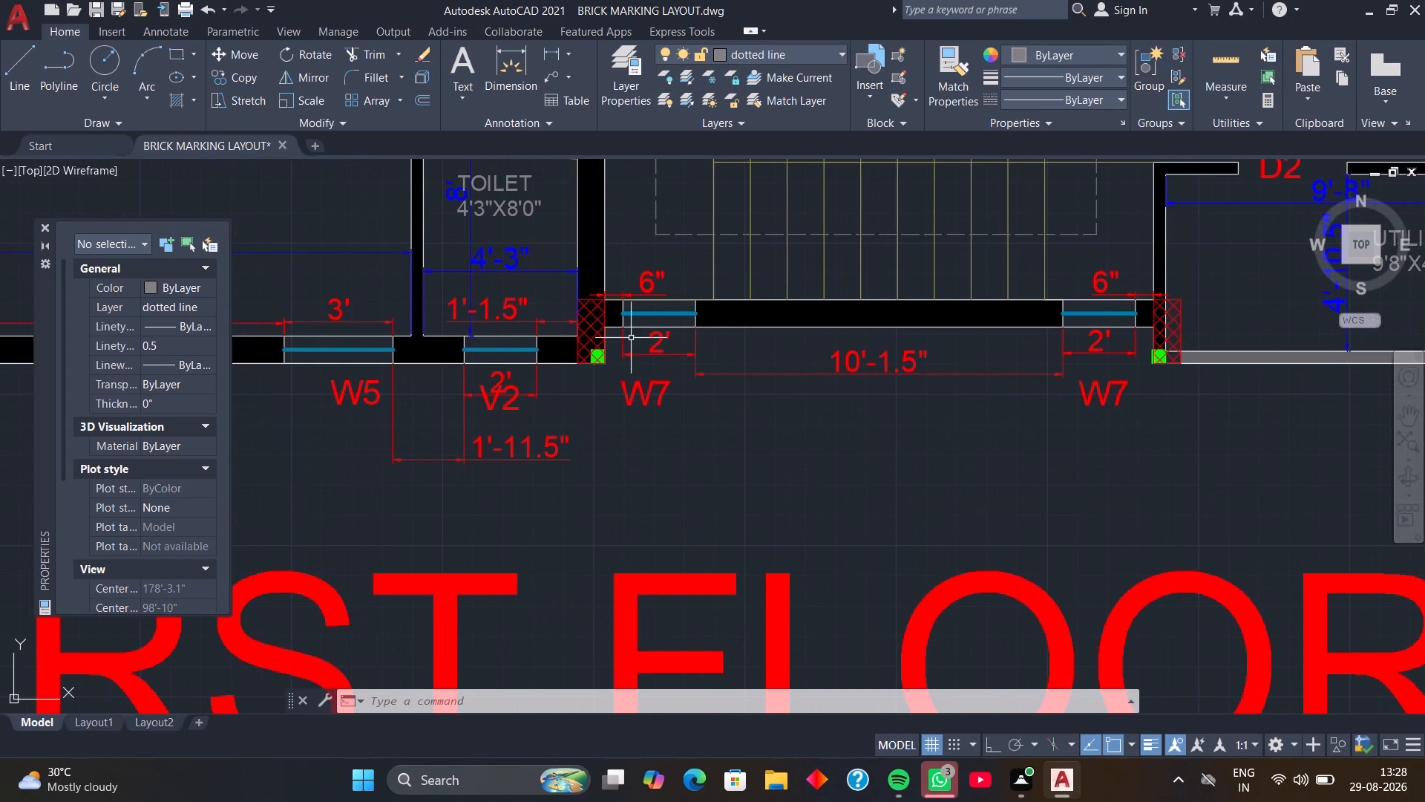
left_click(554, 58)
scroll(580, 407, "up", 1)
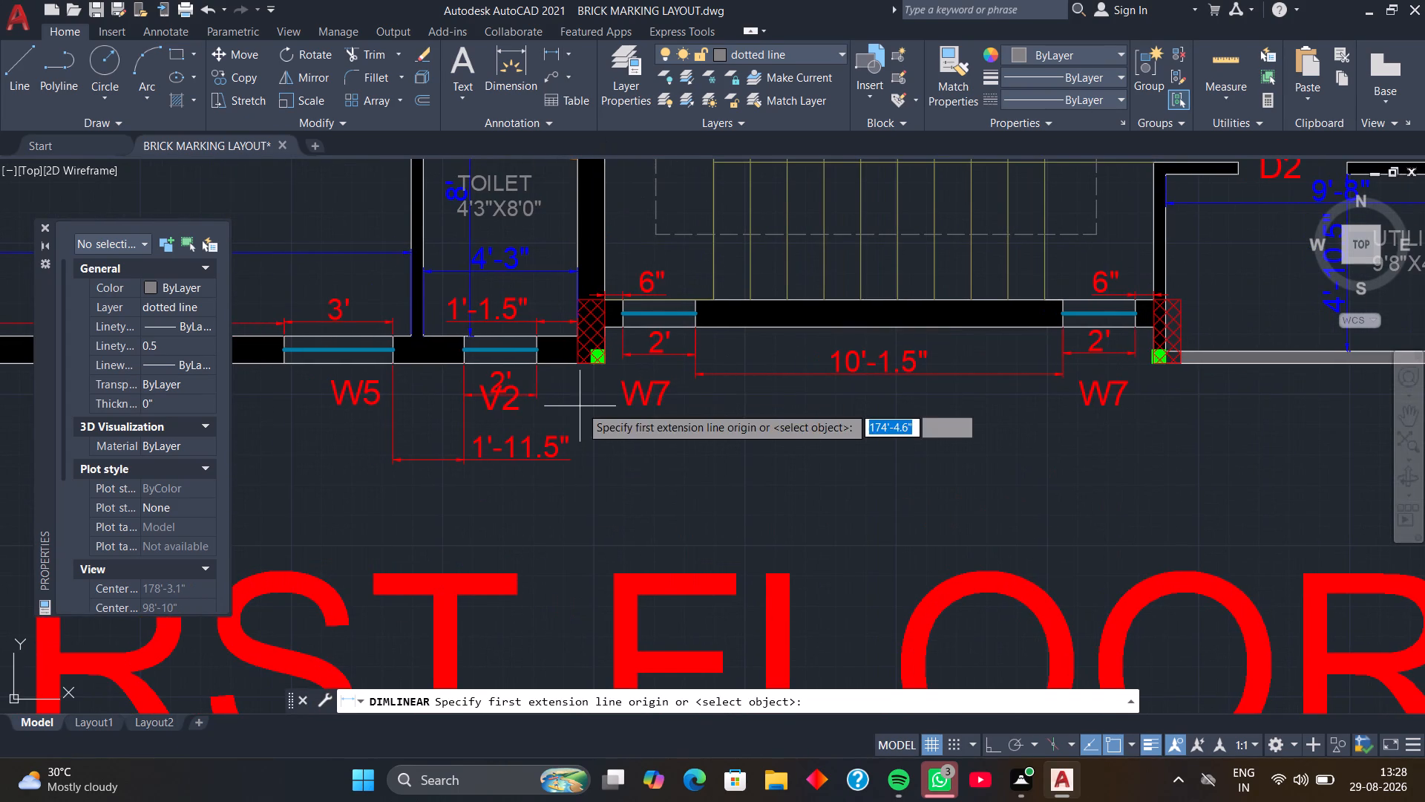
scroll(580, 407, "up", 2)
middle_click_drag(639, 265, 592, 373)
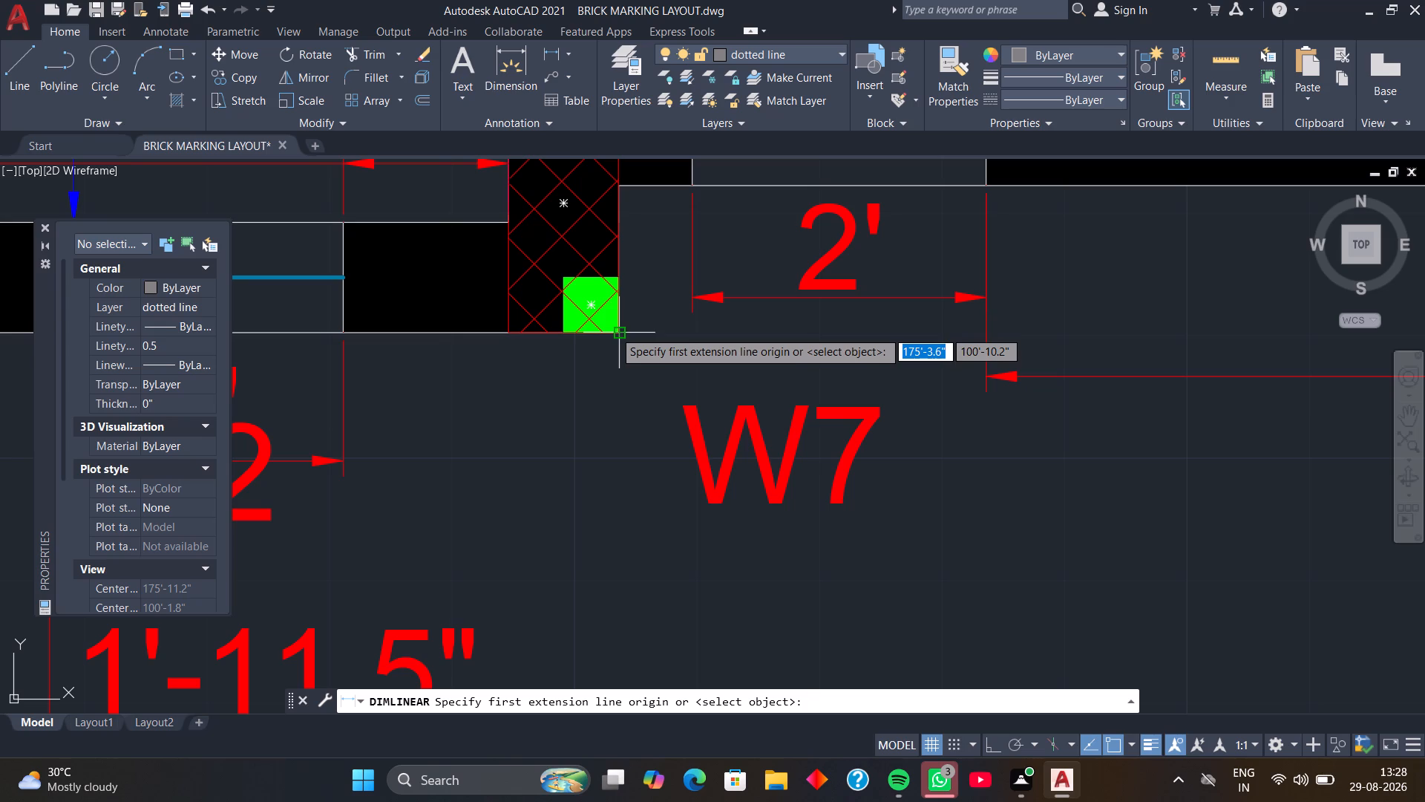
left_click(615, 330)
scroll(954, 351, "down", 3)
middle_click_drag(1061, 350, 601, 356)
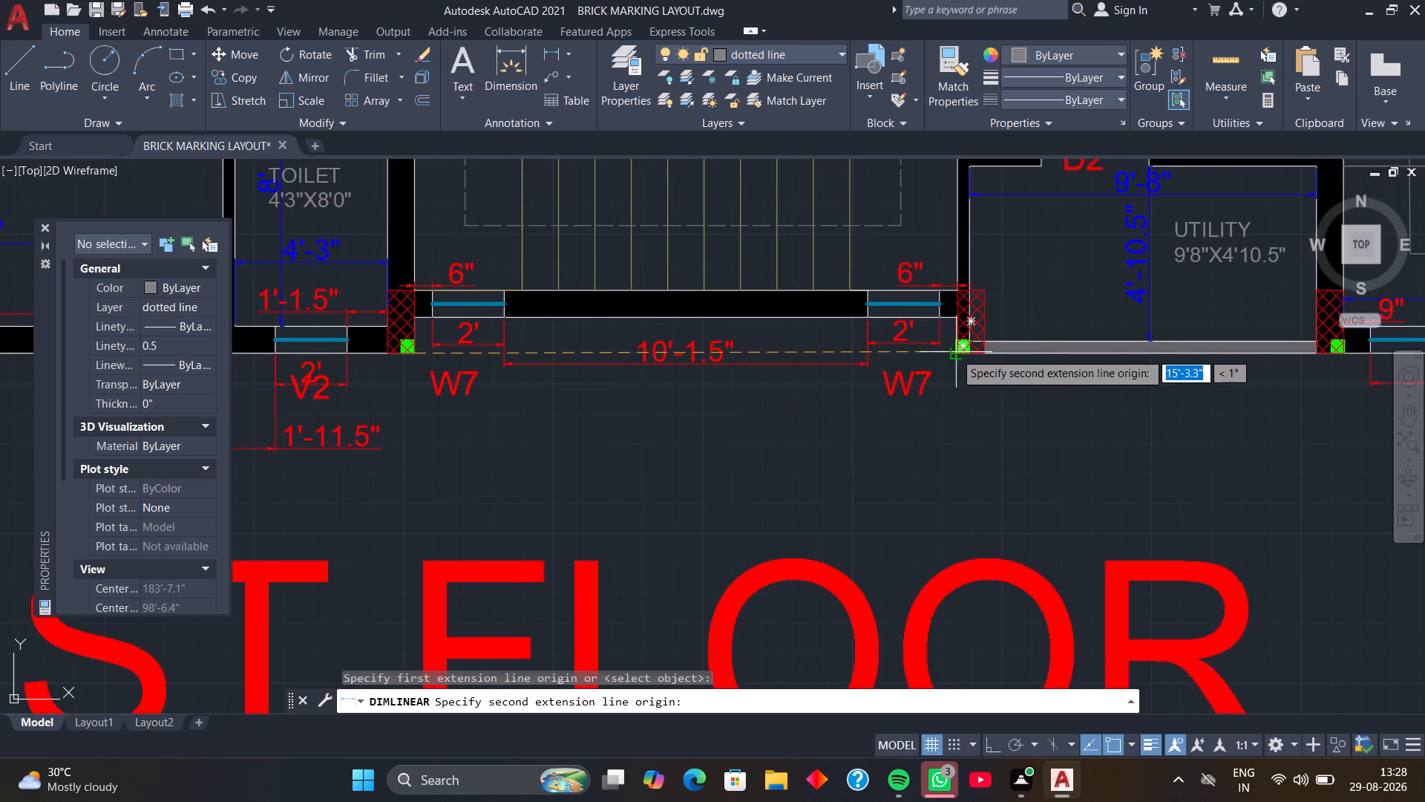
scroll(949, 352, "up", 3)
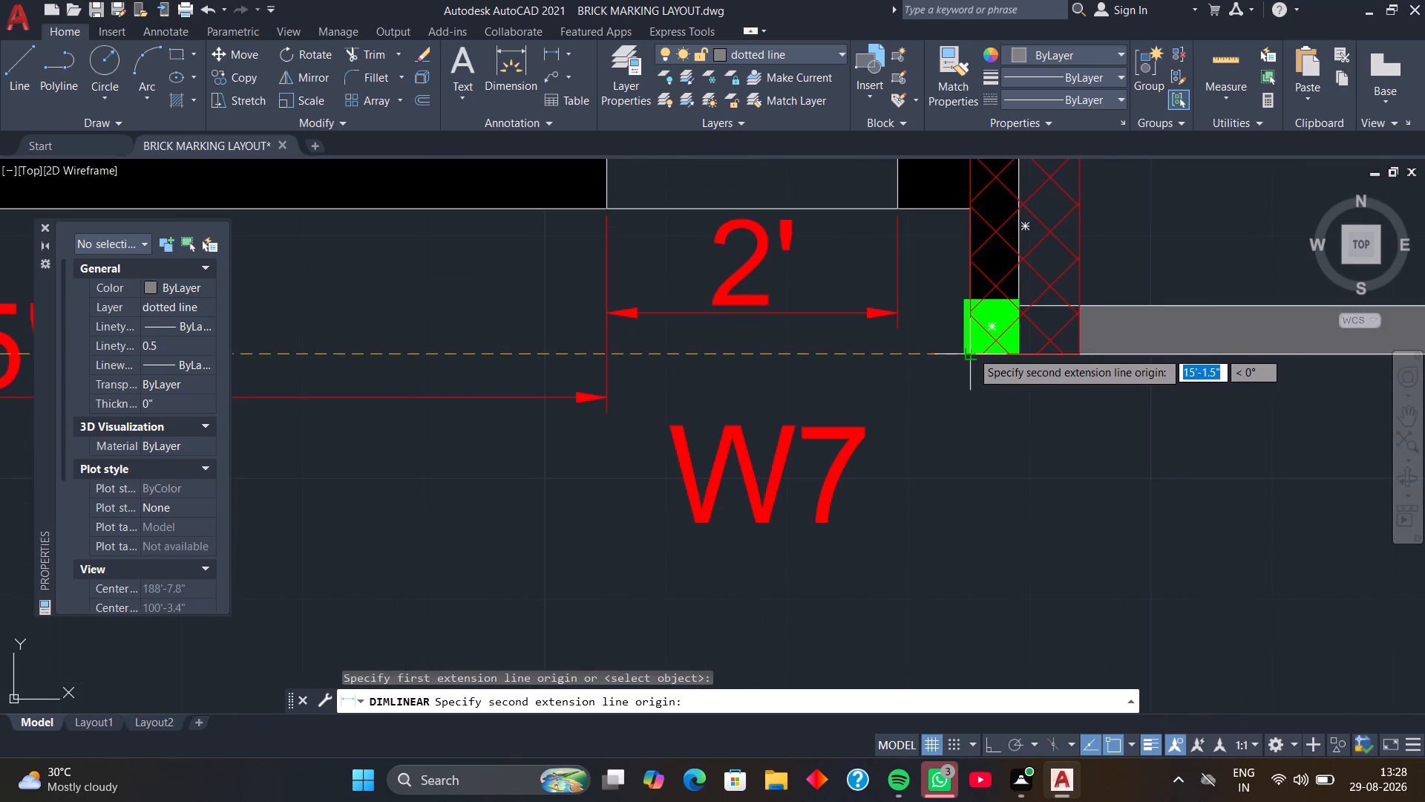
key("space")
Add a linear dimension across the first floor's main staircase bay, between its side wall faces, just inside the W7 window wall.
scroll(946, 355, "down", 3)
middle_click_drag(946, 355, 1045, 360)
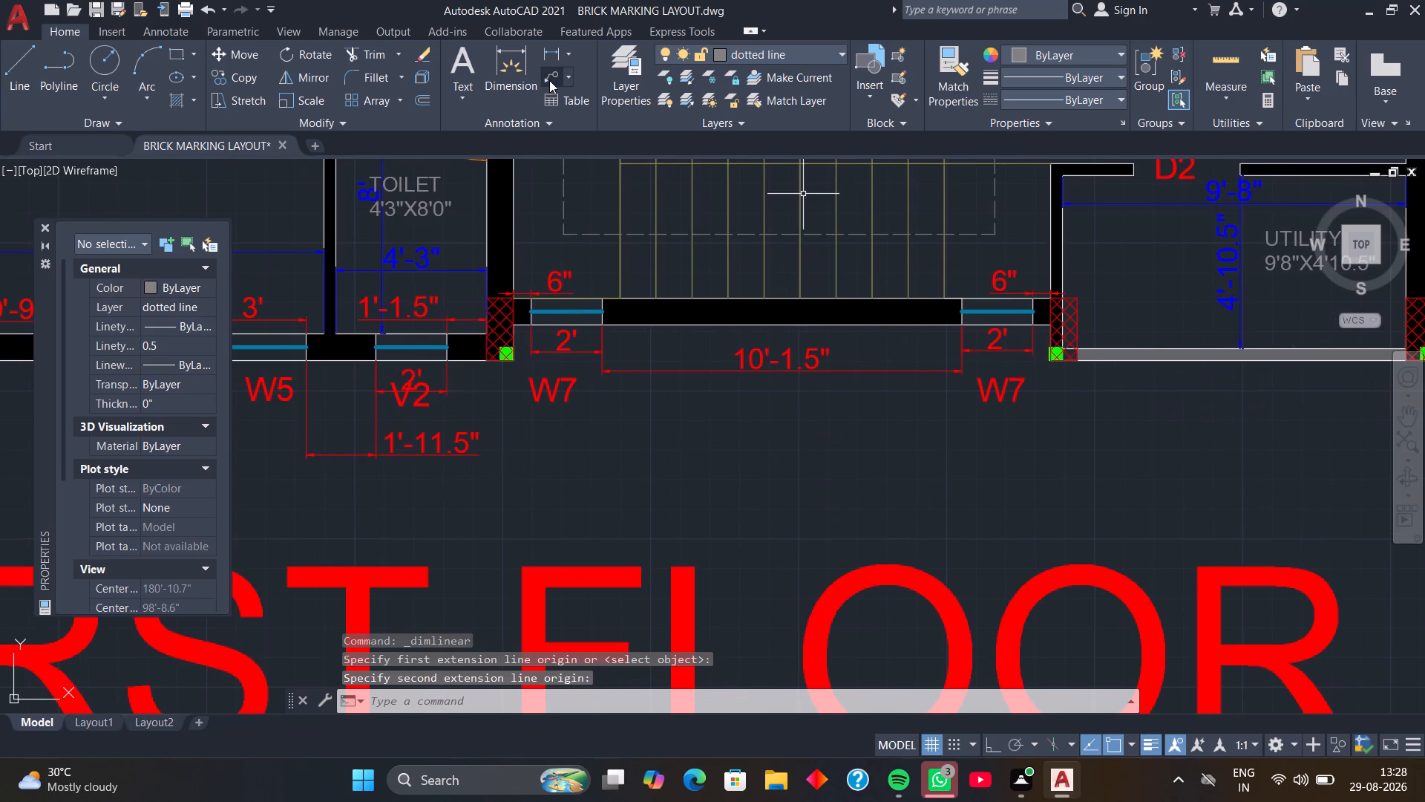
left_click(551, 58)
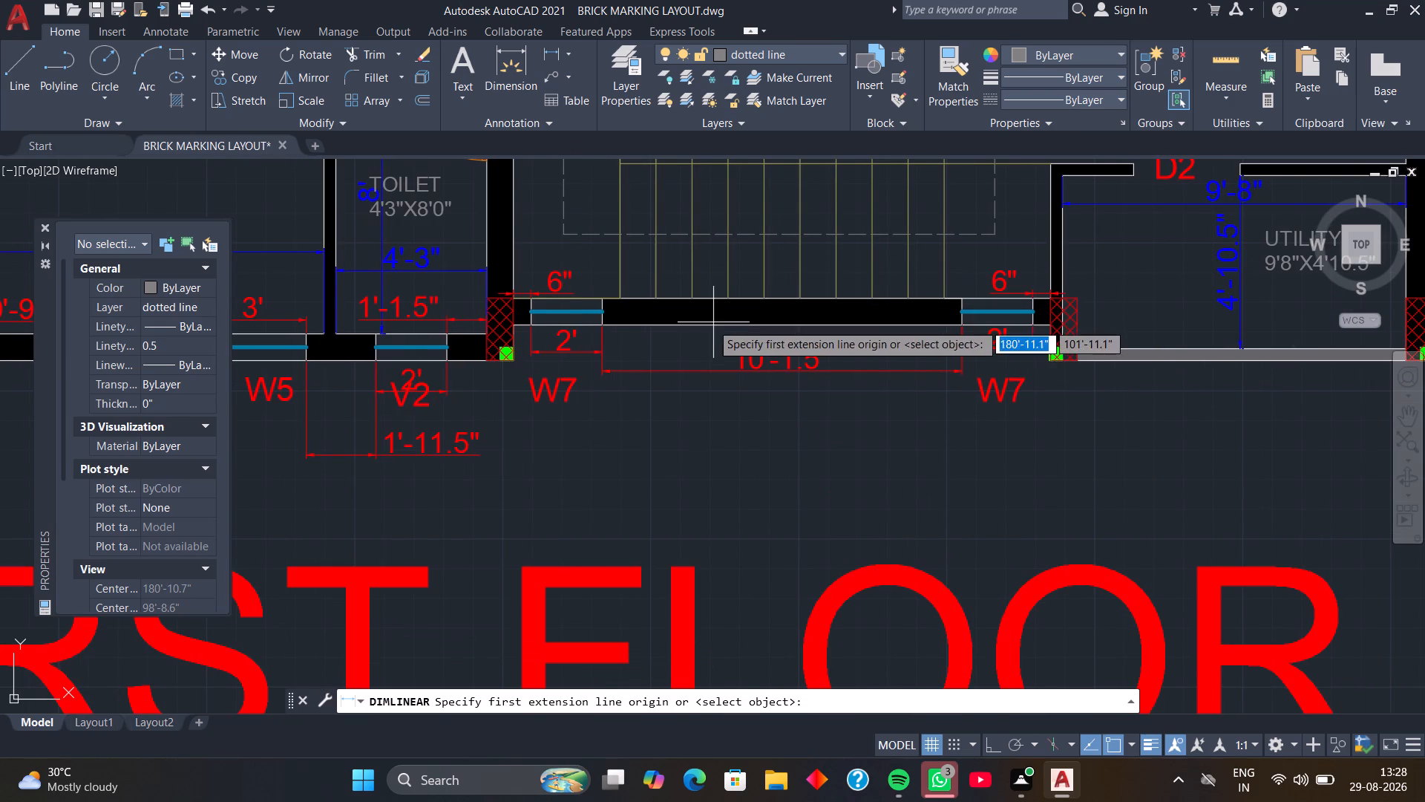
scroll(522, 298, "up", 3)
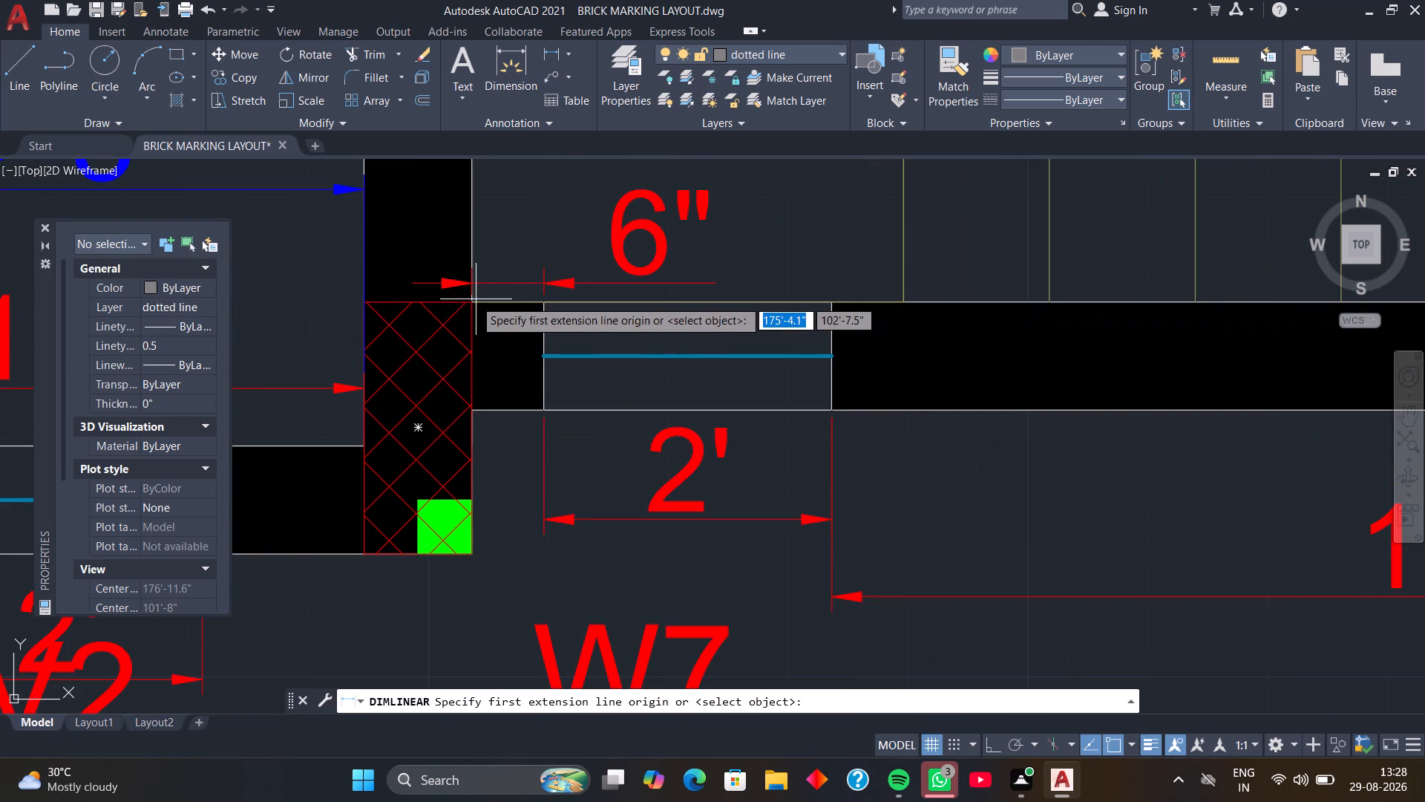
left_click(469, 299)
scroll(789, 295, "down", 3)
middle_click_drag(795, 296, 732, 295)
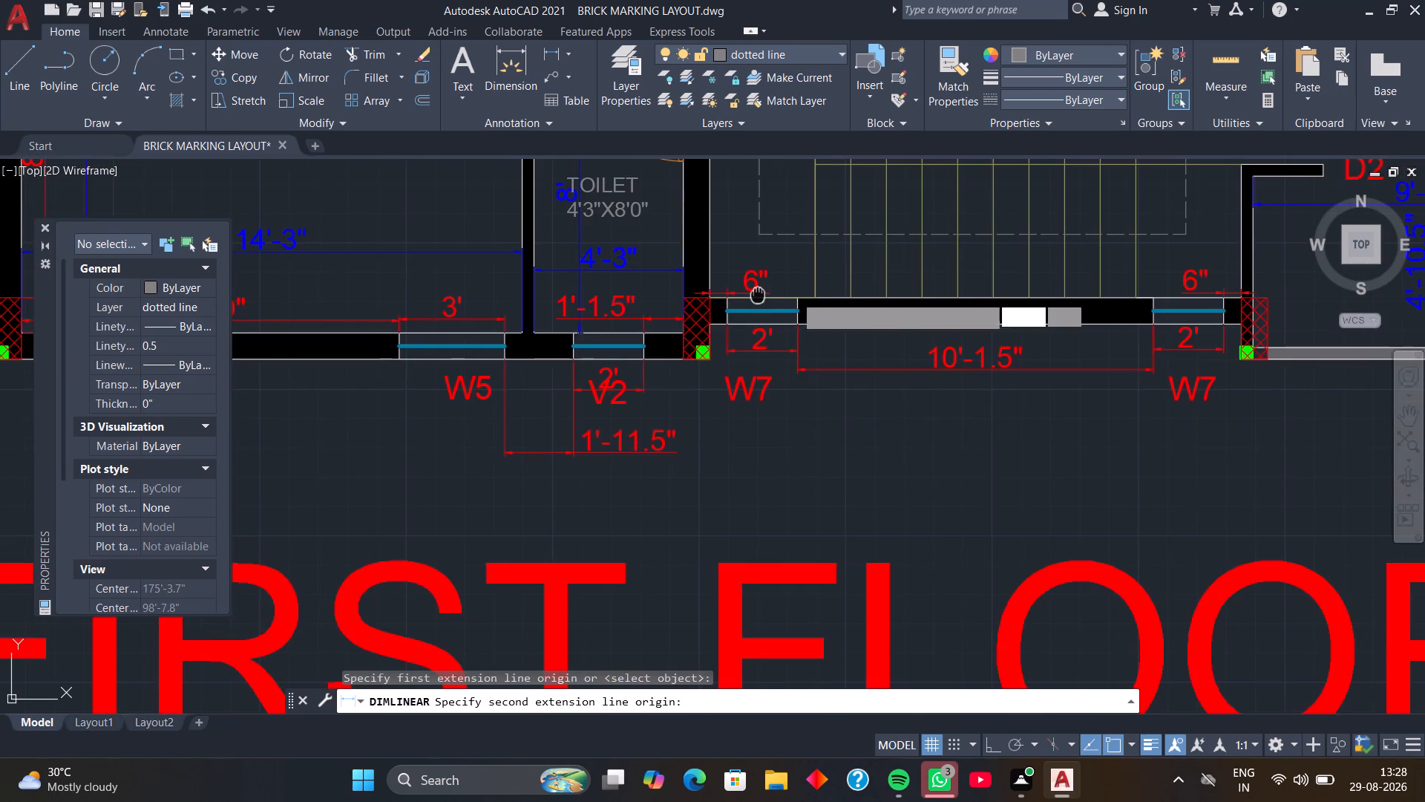
middle_click_drag(732, 295, 498, 302)
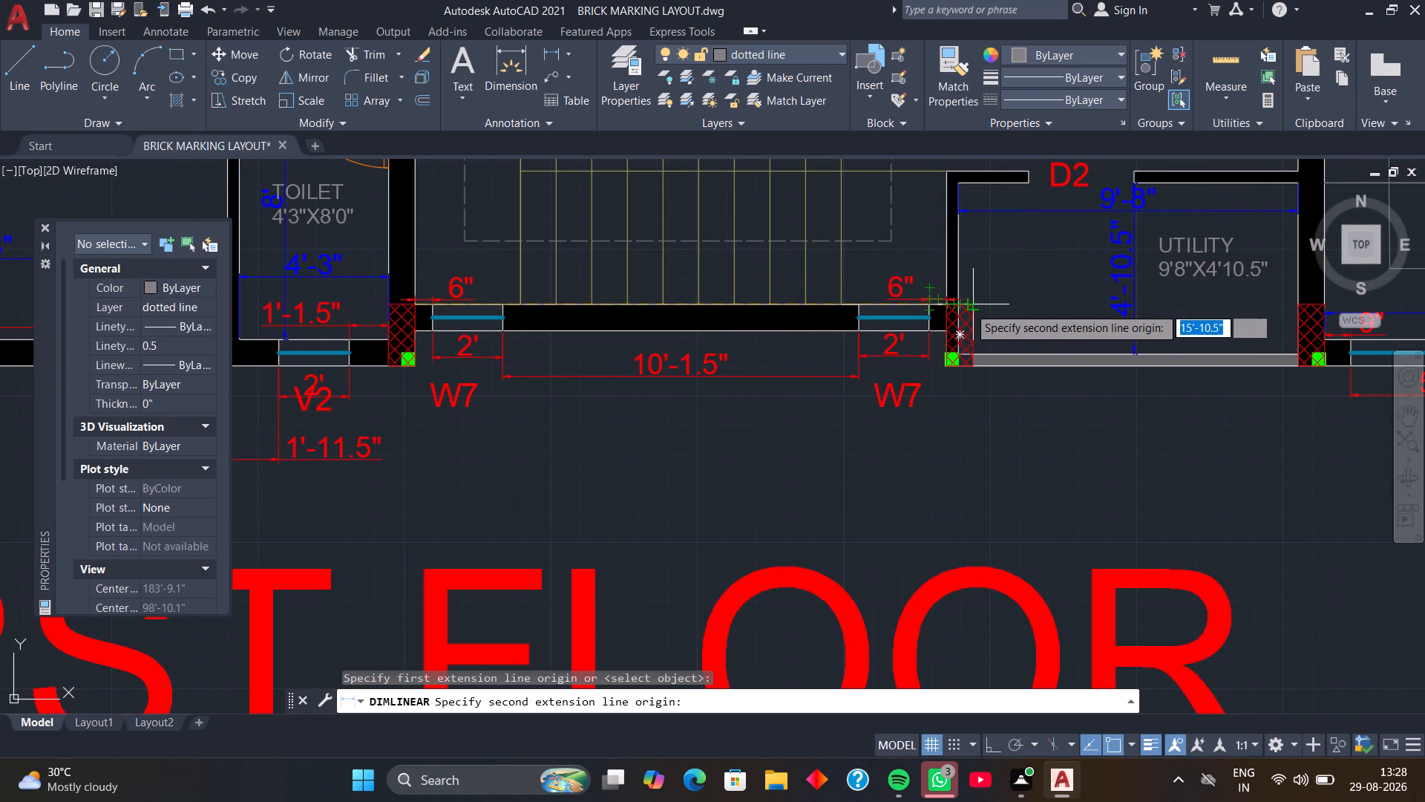
scroll(992, 307, "up", 4)
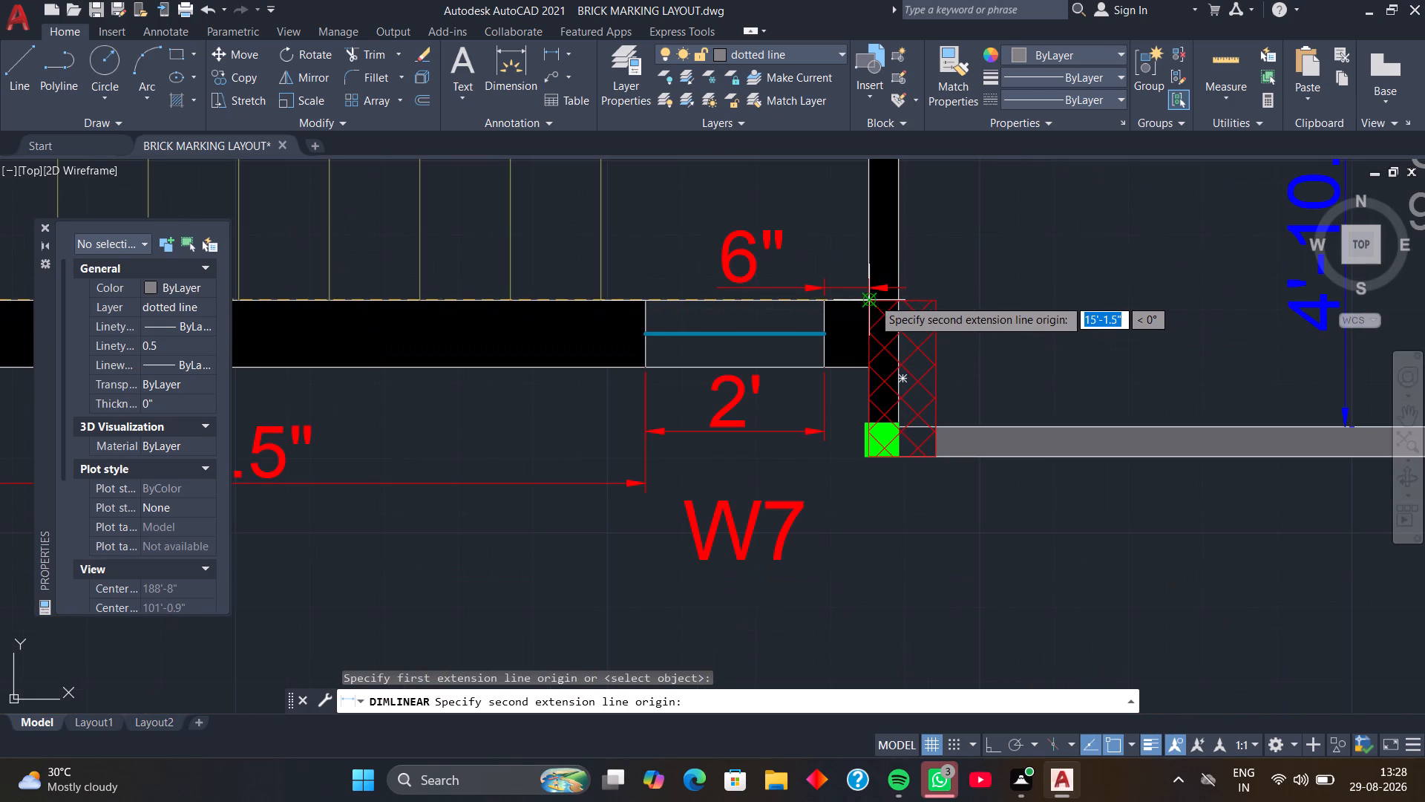
left_click(871, 299)
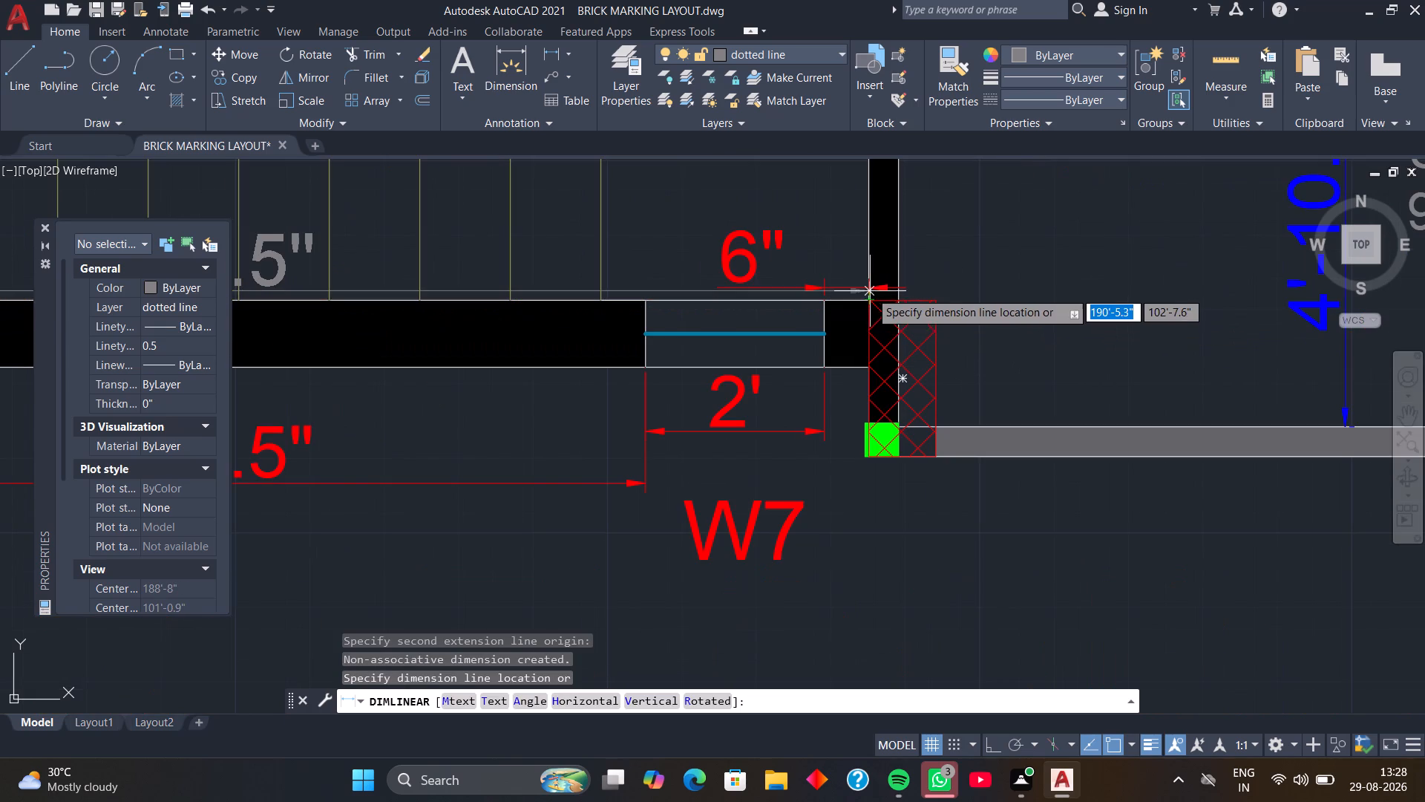
left_click(866, 270)
scroll(866, 270, "down", 3)
middle_click_drag(766, 292, 809, 290)
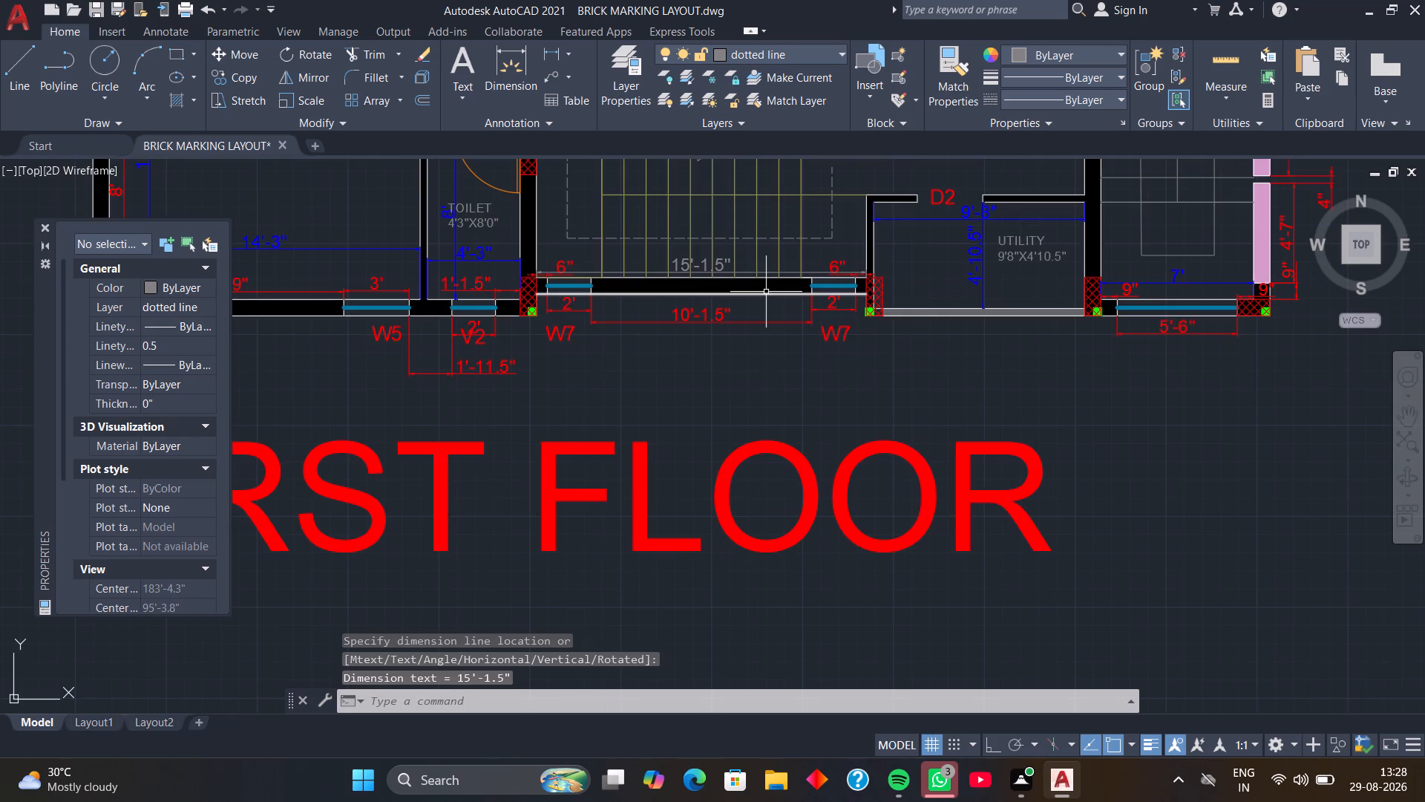
scroll(738, 268, "up", 3)
scroll(738, 268, "down", 3)
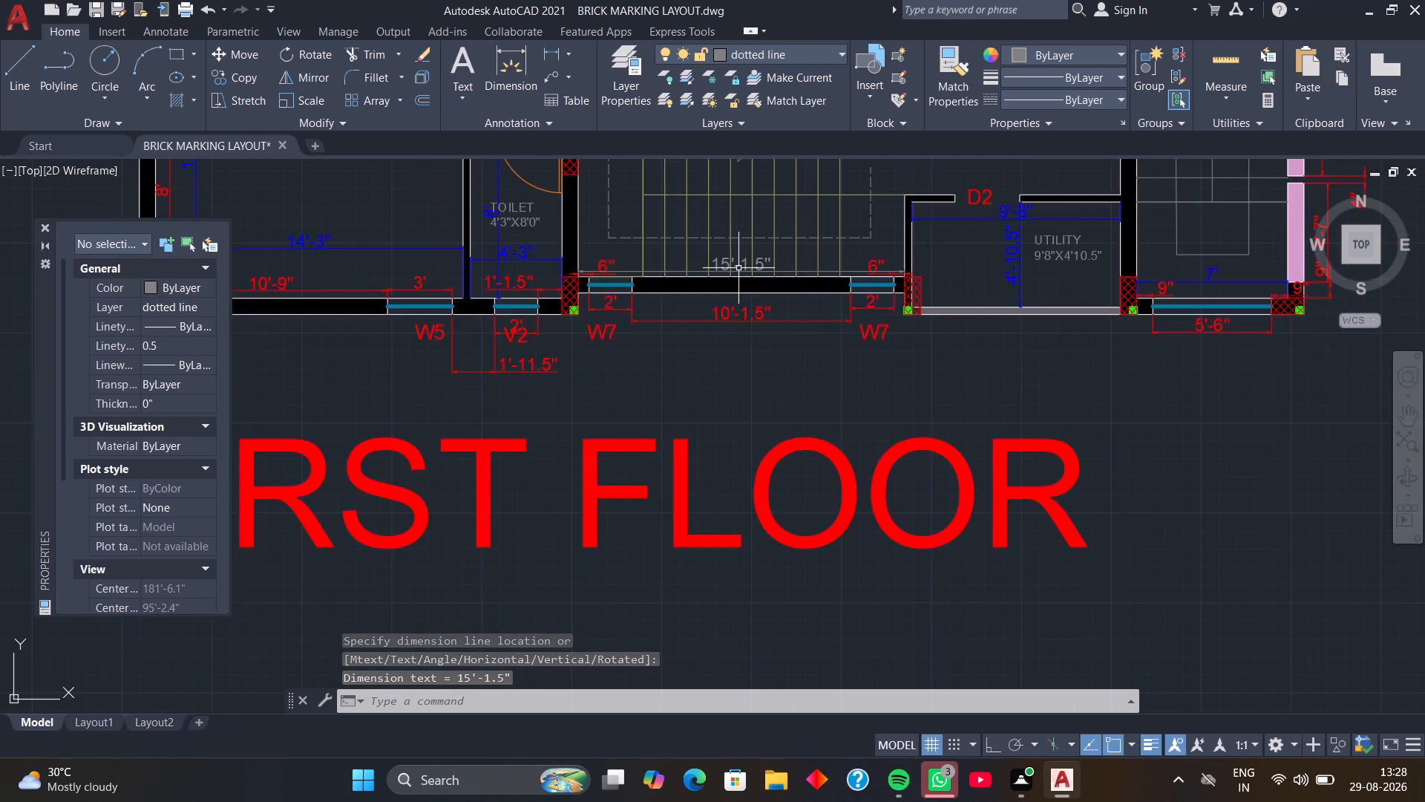
With Ortho on, draw a 15'1.5" horizontal line outward from the ground floor's lower outer wall corner, ending with an upward segment about 3'-6" long.
scroll(750, 215, "down", 3)
middle_click_drag(750, 224, 764, 437)
middle_click_drag(755, 247, 747, 379)
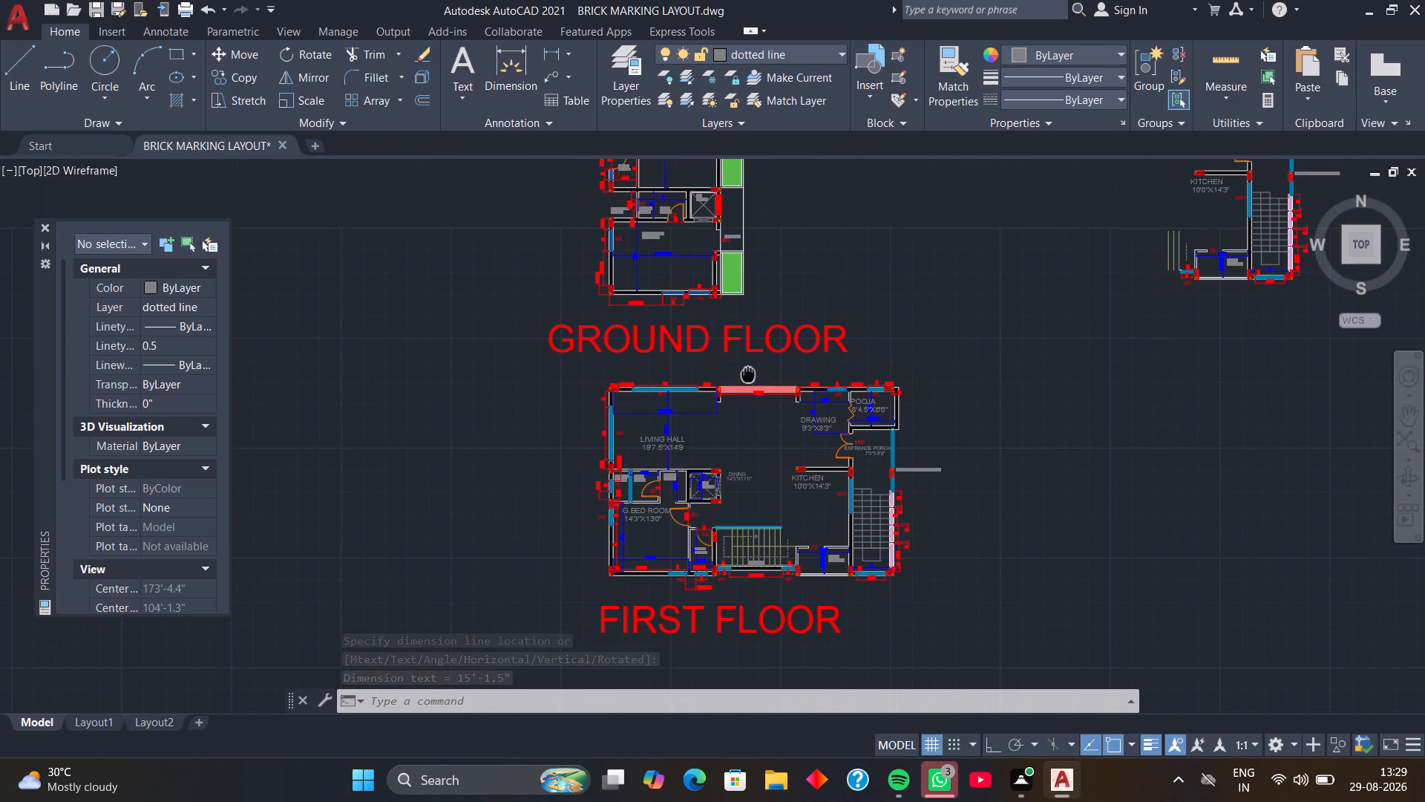
scroll(744, 318, "up", 3)
middle_click_drag(641, 269, 666, 271)
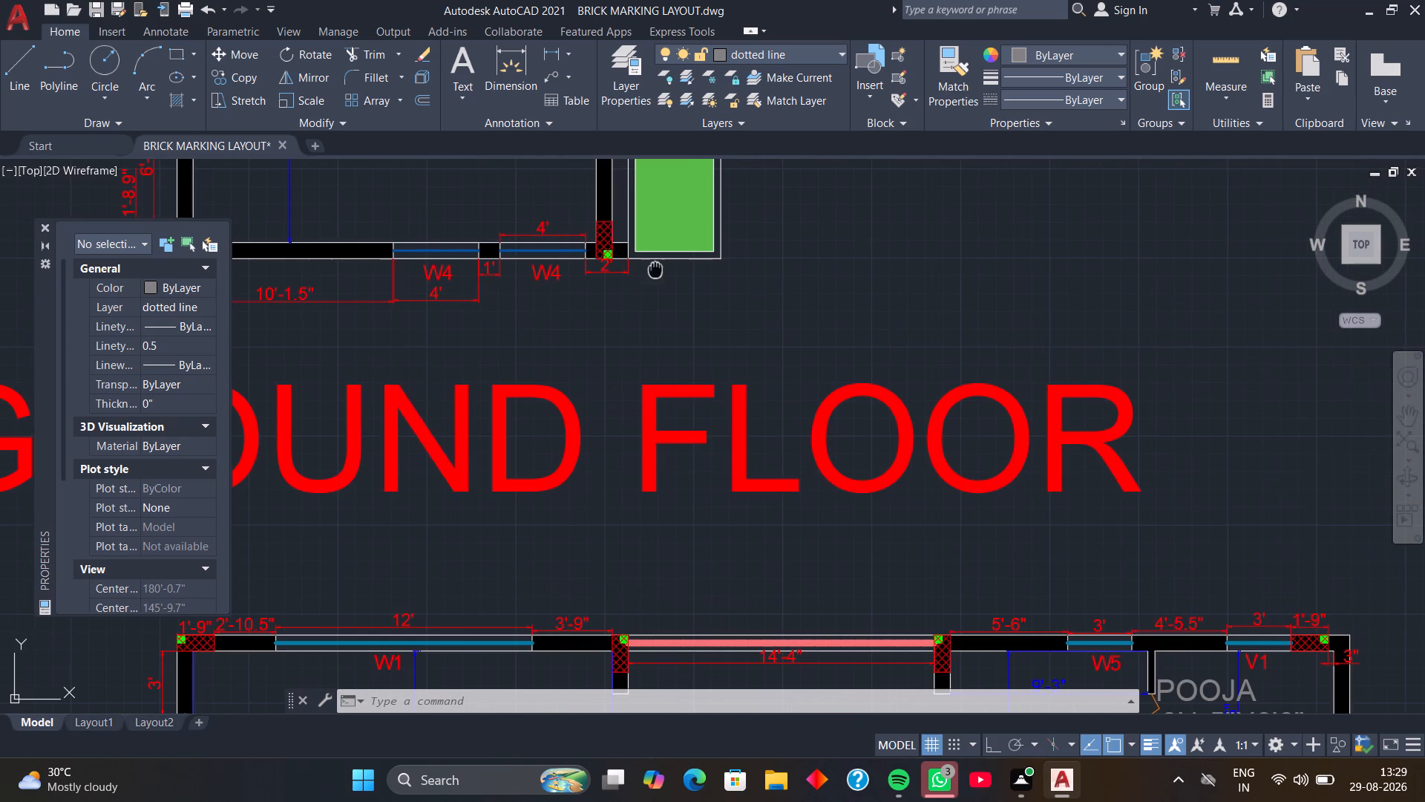
middle_click_drag(666, 271, 704, 278)
middle_click_drag(704, 293, 712, 292)
scroll(712, 292, "up", 1)
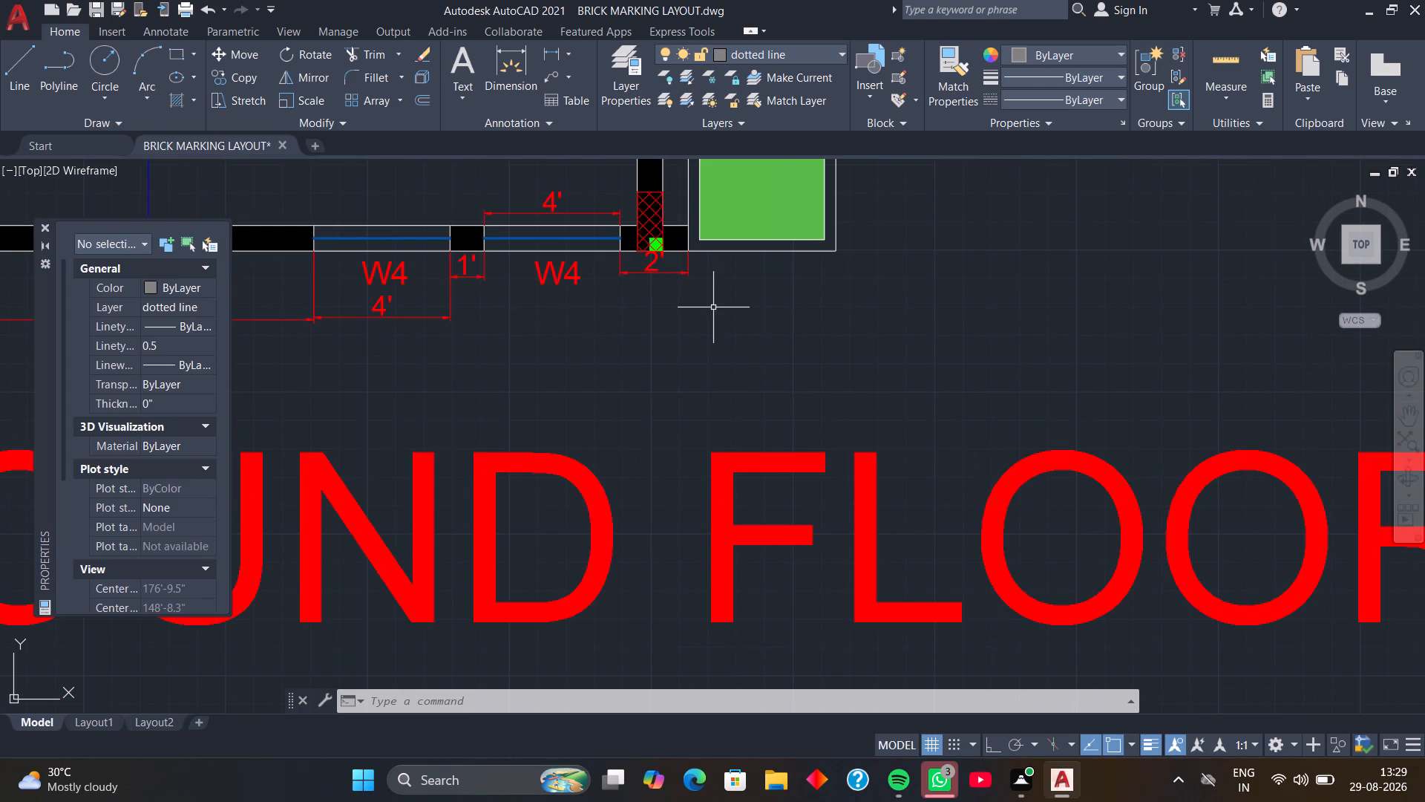
key("l")
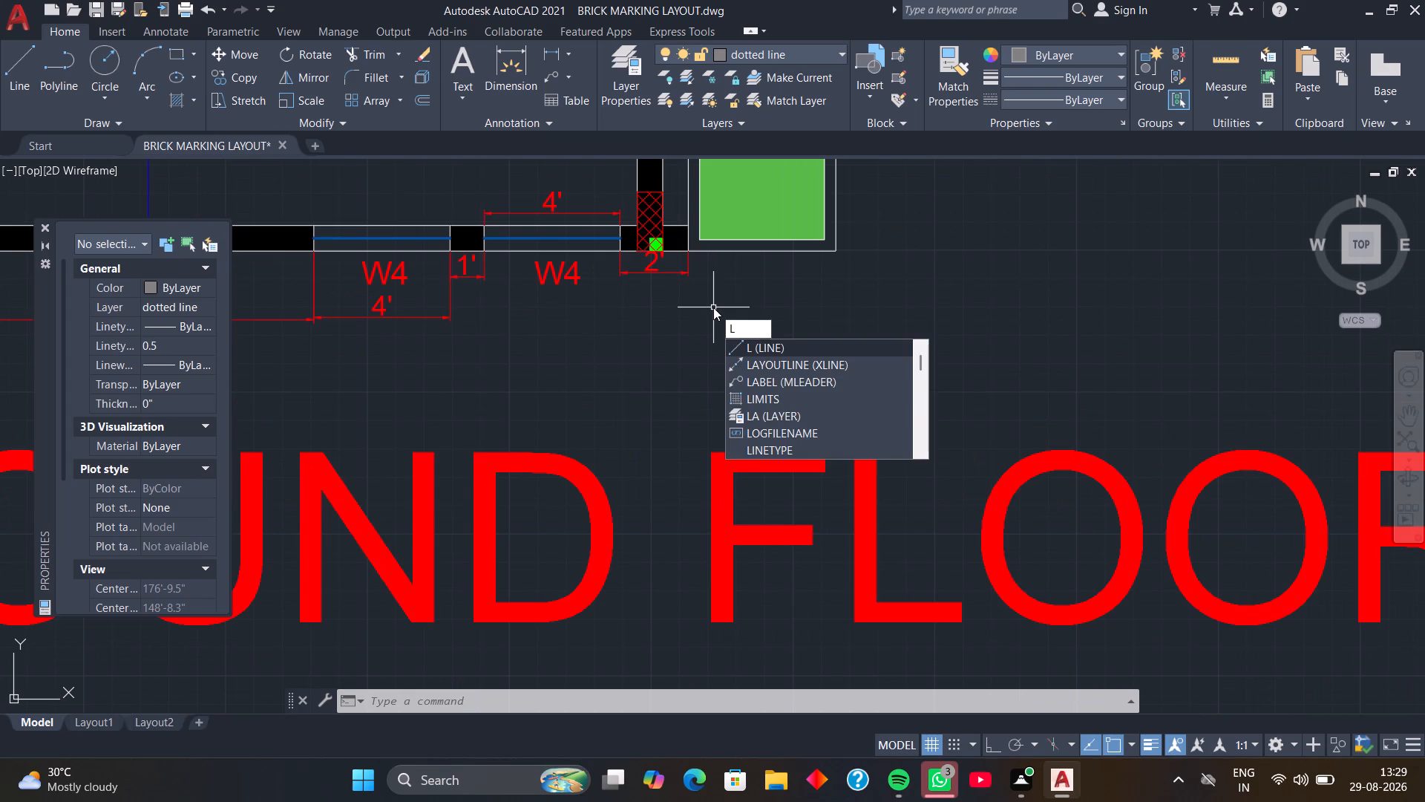
key("space")
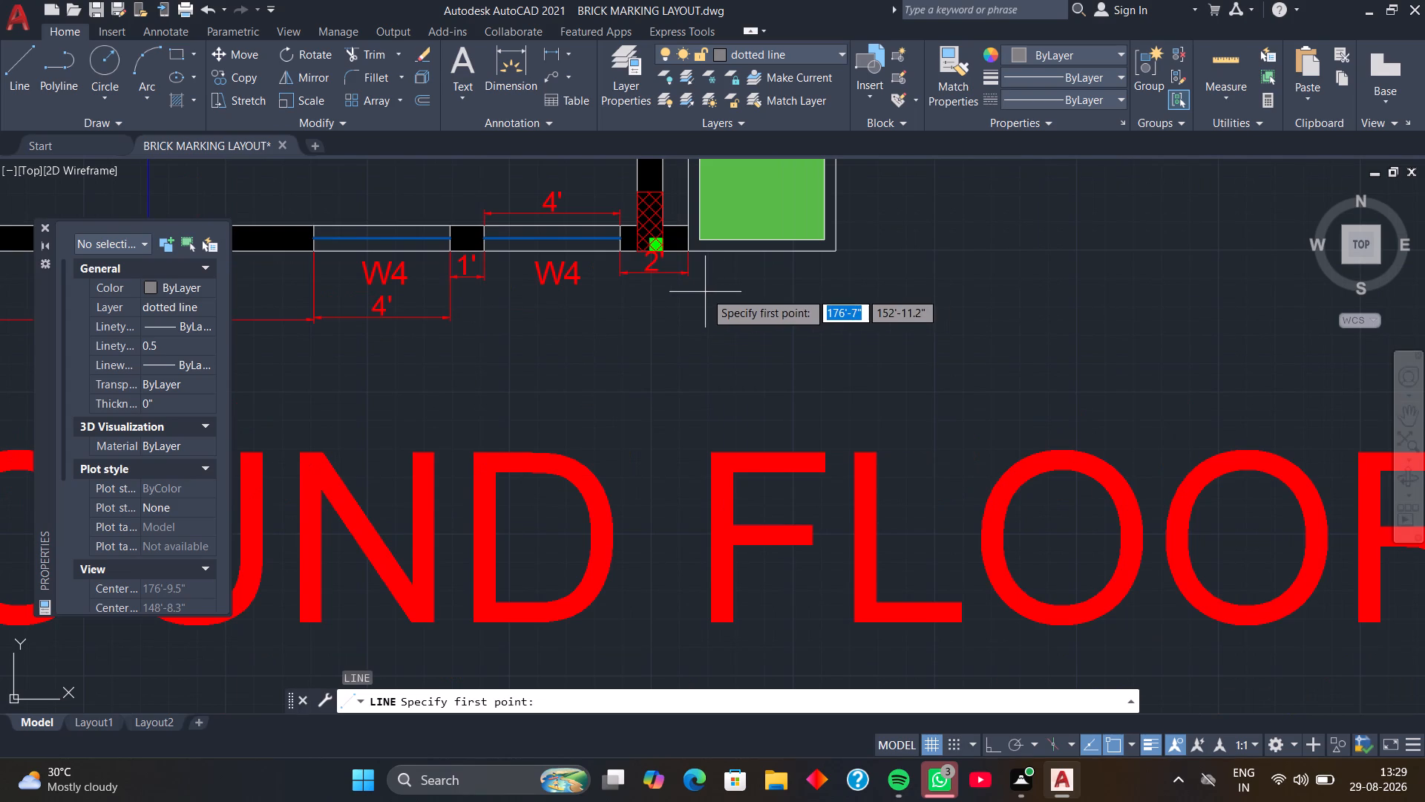
left_click(685, 246)
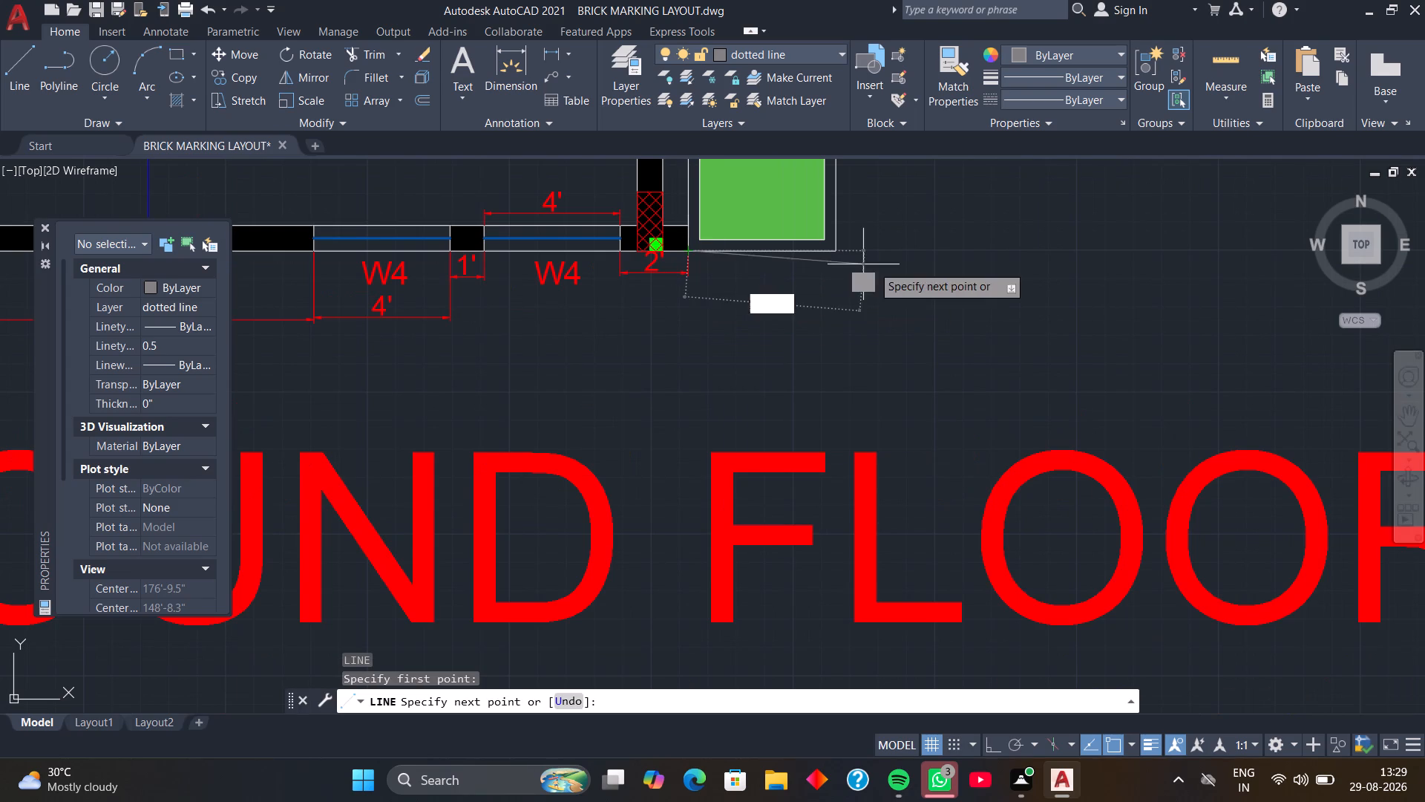
scroll(1092, 255, "down", 1)
middle_click_drag(1091, 255, 557, 344)
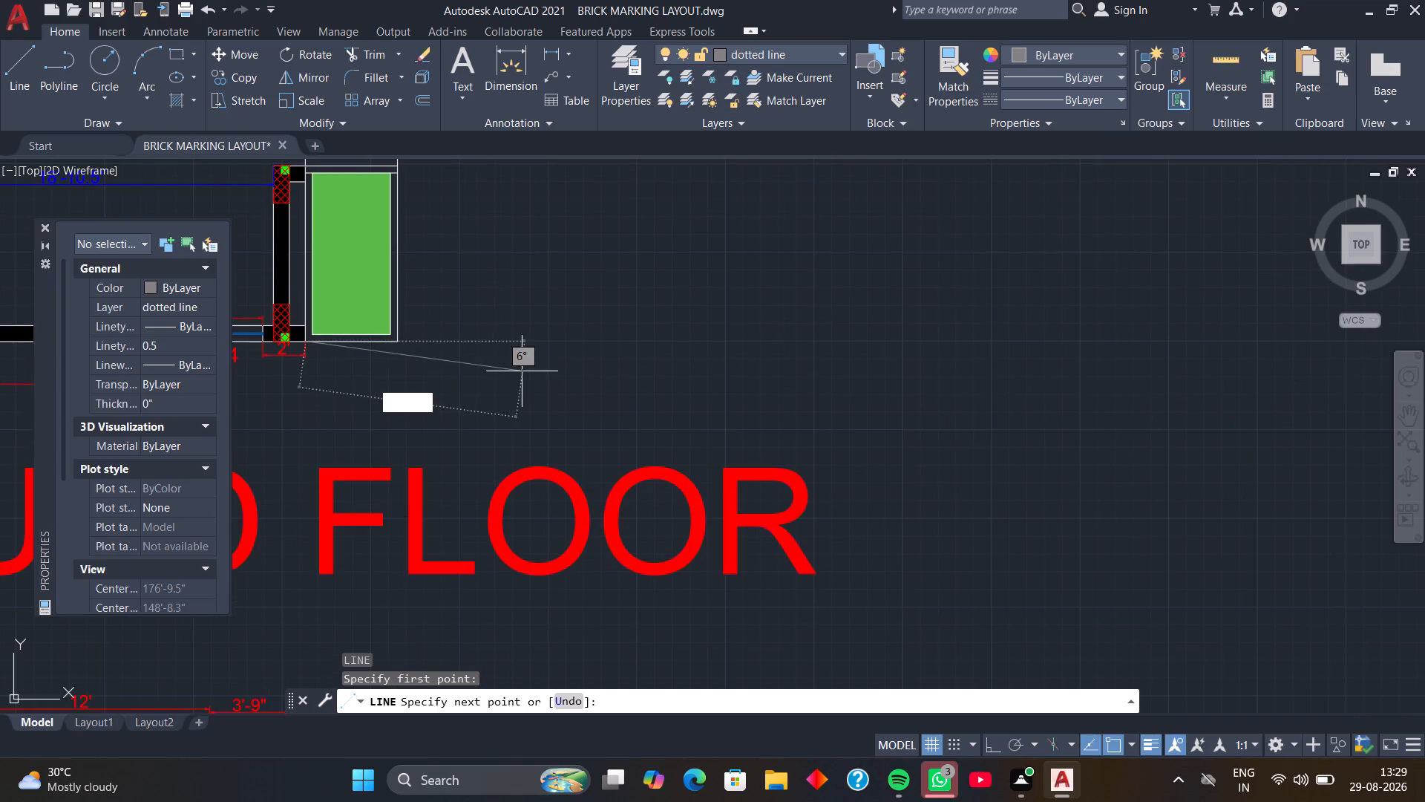
key("F8")
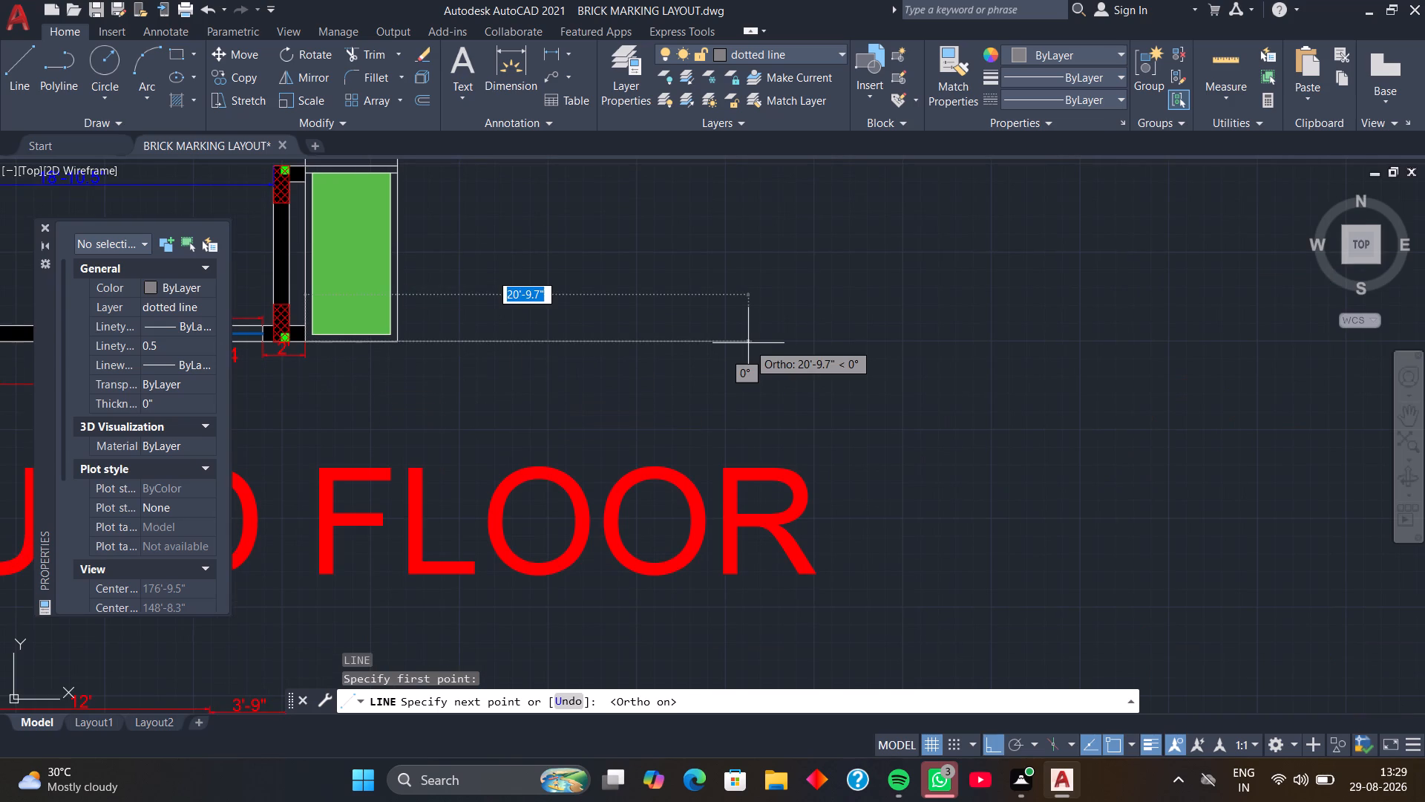
type("15'1.5")
key("Return")
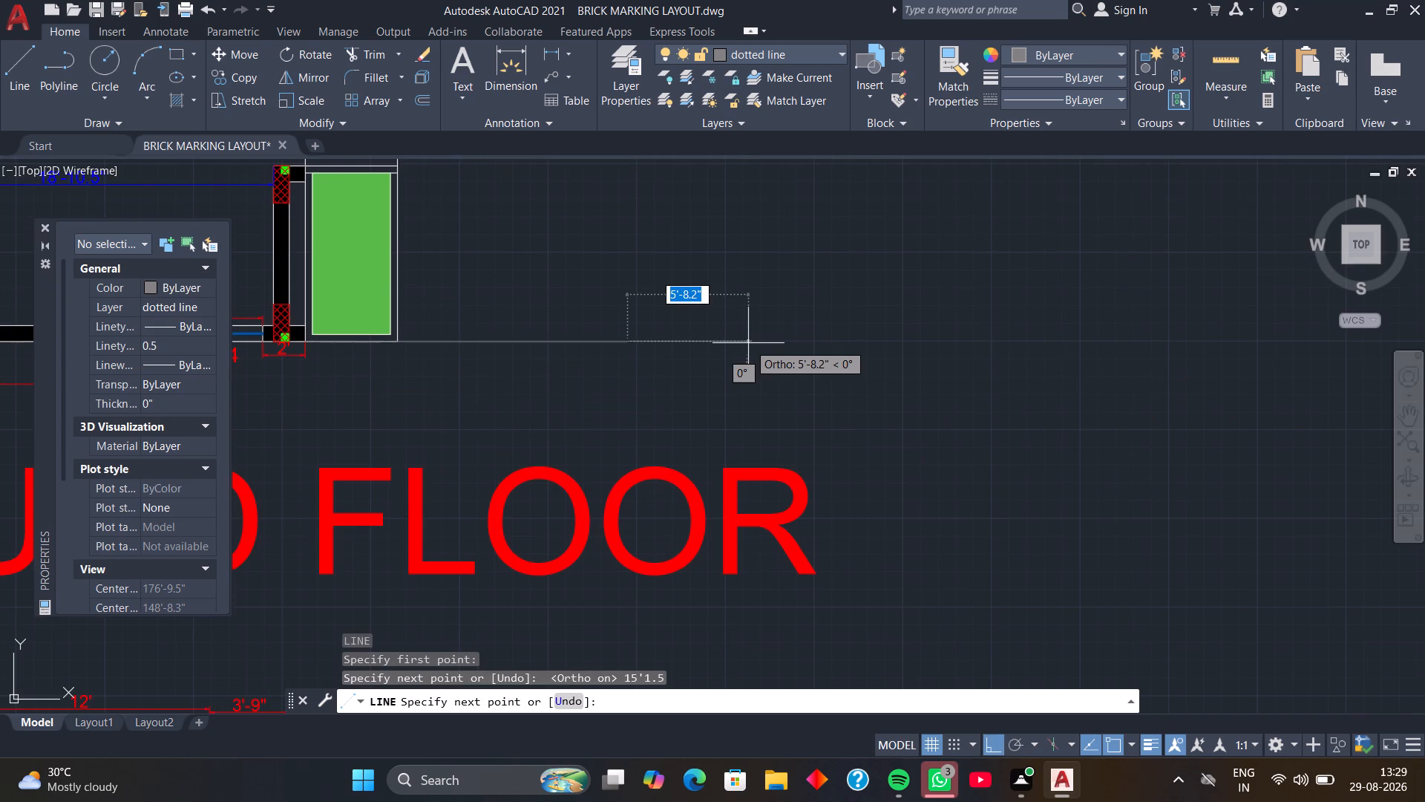
left_click(653, 267)
key("space")
Examine the copied first floor portion around the utility's corner column and window W7.
scroll(710, 306, "down", 2)
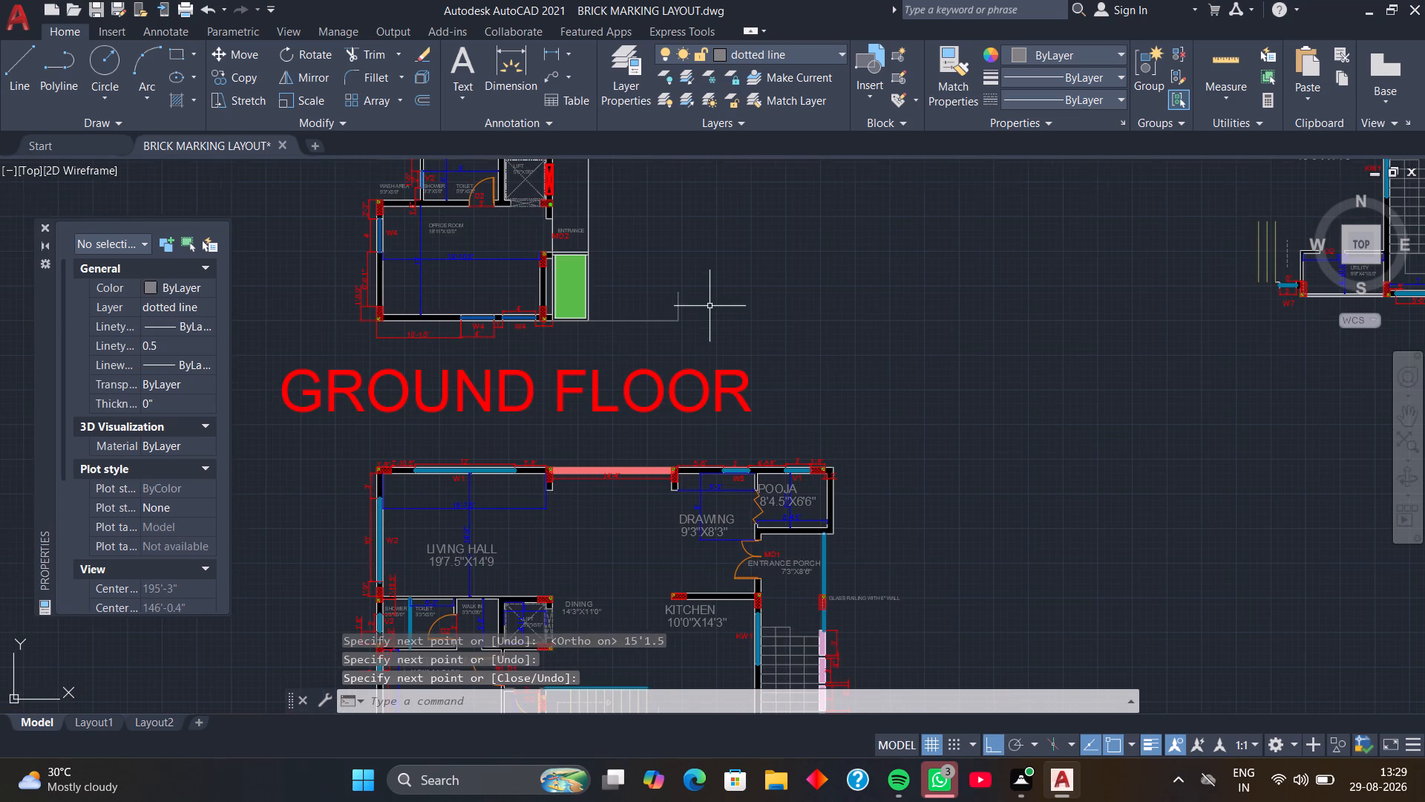
middle_click_drag(715, 316, 528, 249)
middle_click_drag(905, 286, 707, 325)
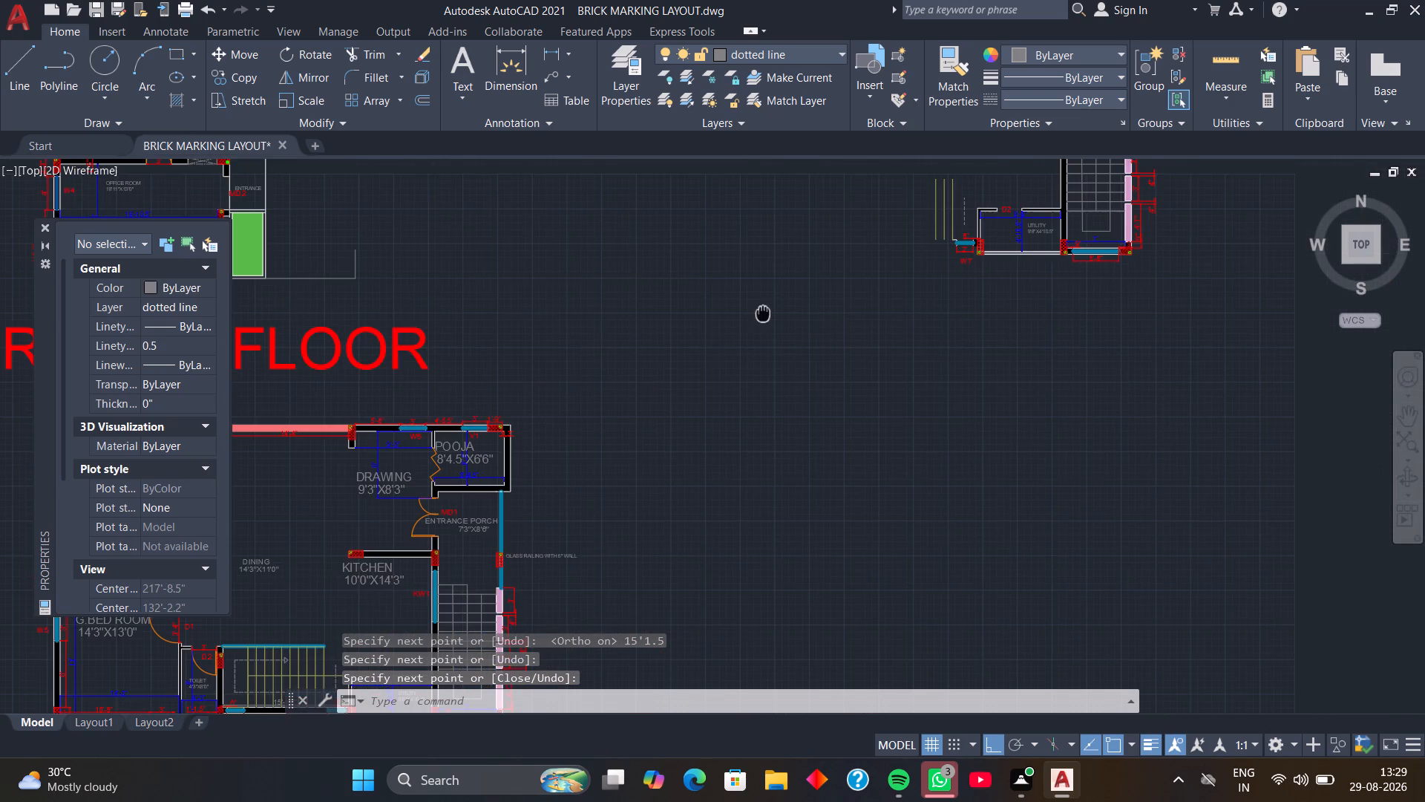
scroll(872, 300, "up", 3)
middle_click_drag(902, 284, 760, 408)
middle_click_drag(894, 343, 891, 347)
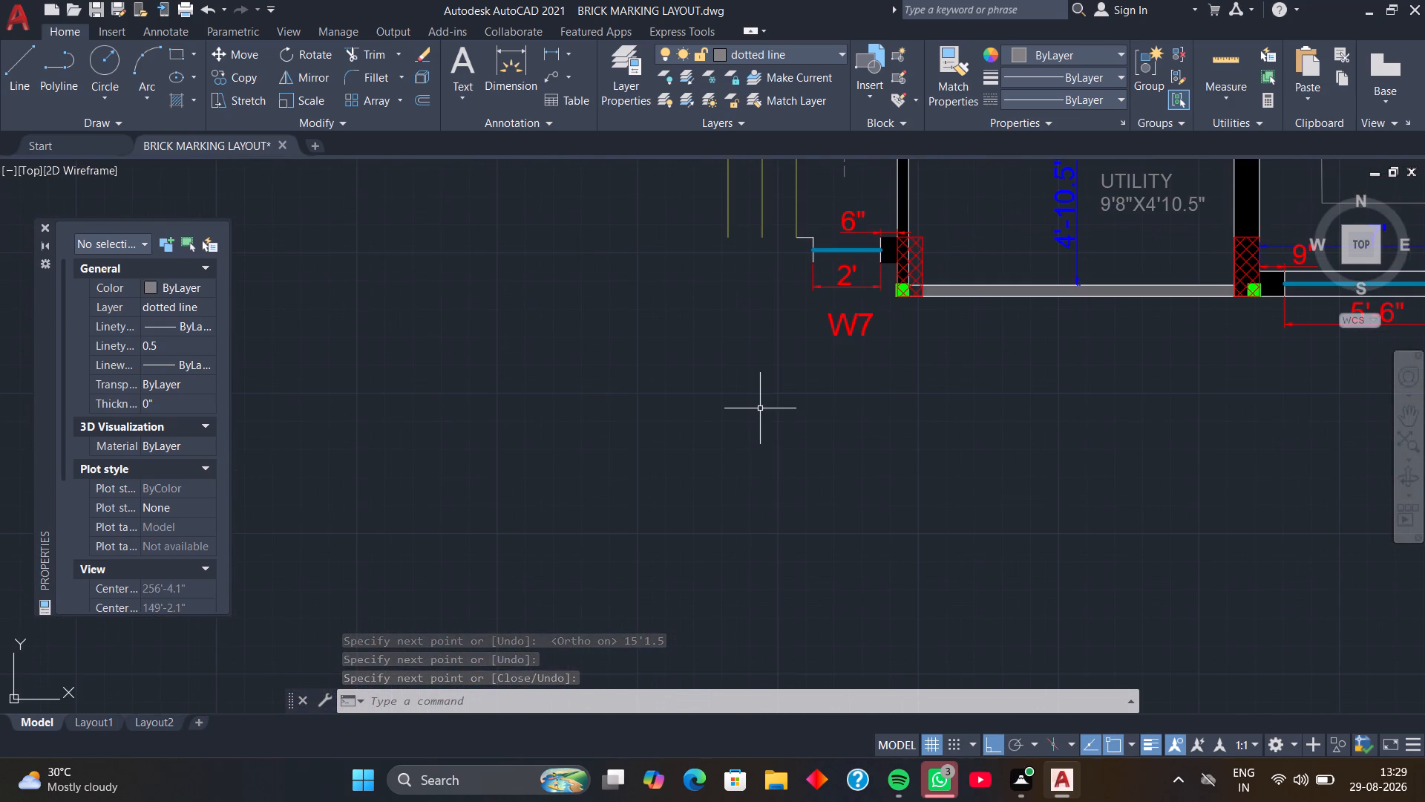
middle_click_drag(891, 347, 750, 418)
scroll(759, 398, "up", 2)
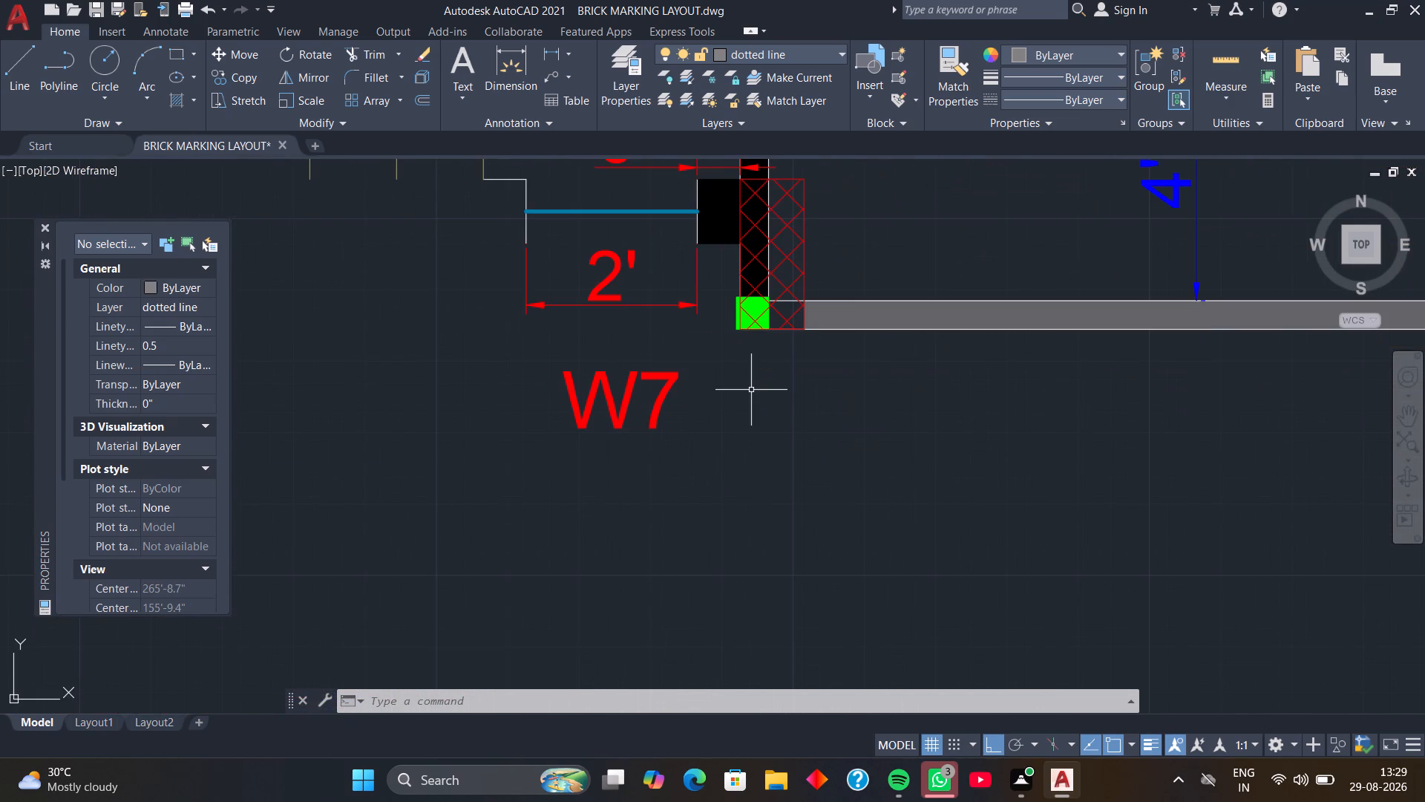
middle_click_drag(718, 349, 707, 394)
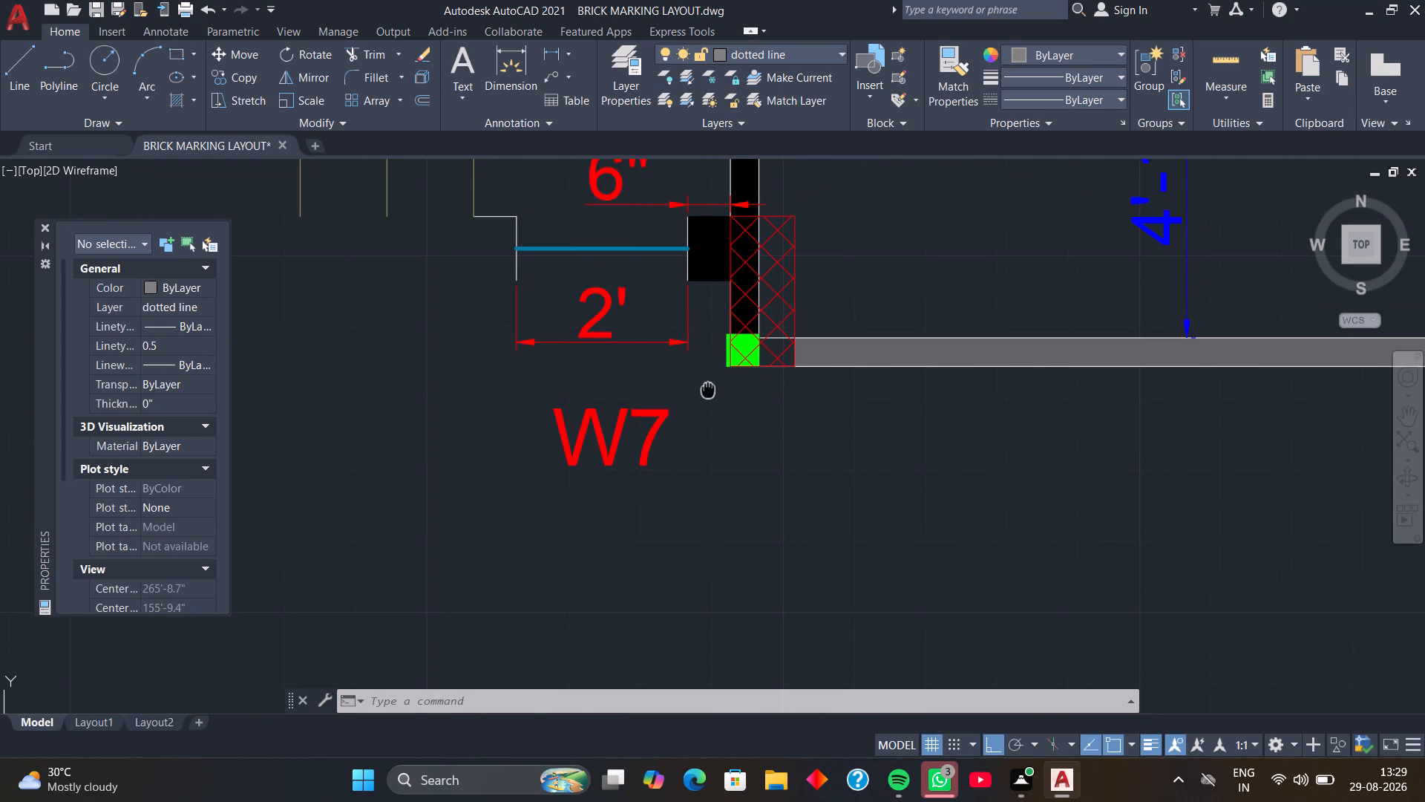
scroll(711, 357, "down", 4)
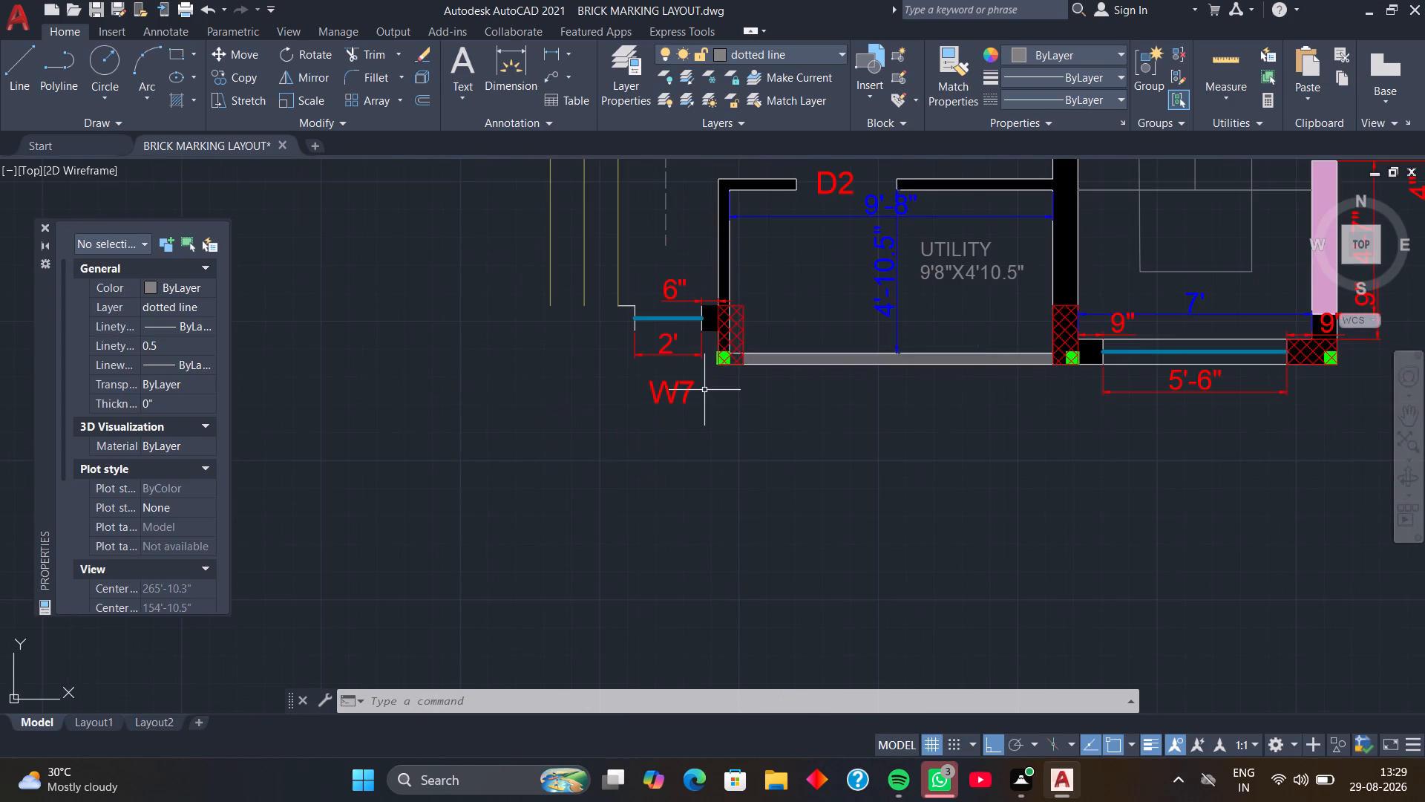
middle_click_drag(724, 440, 752, 432)
middle_click(751, 427)
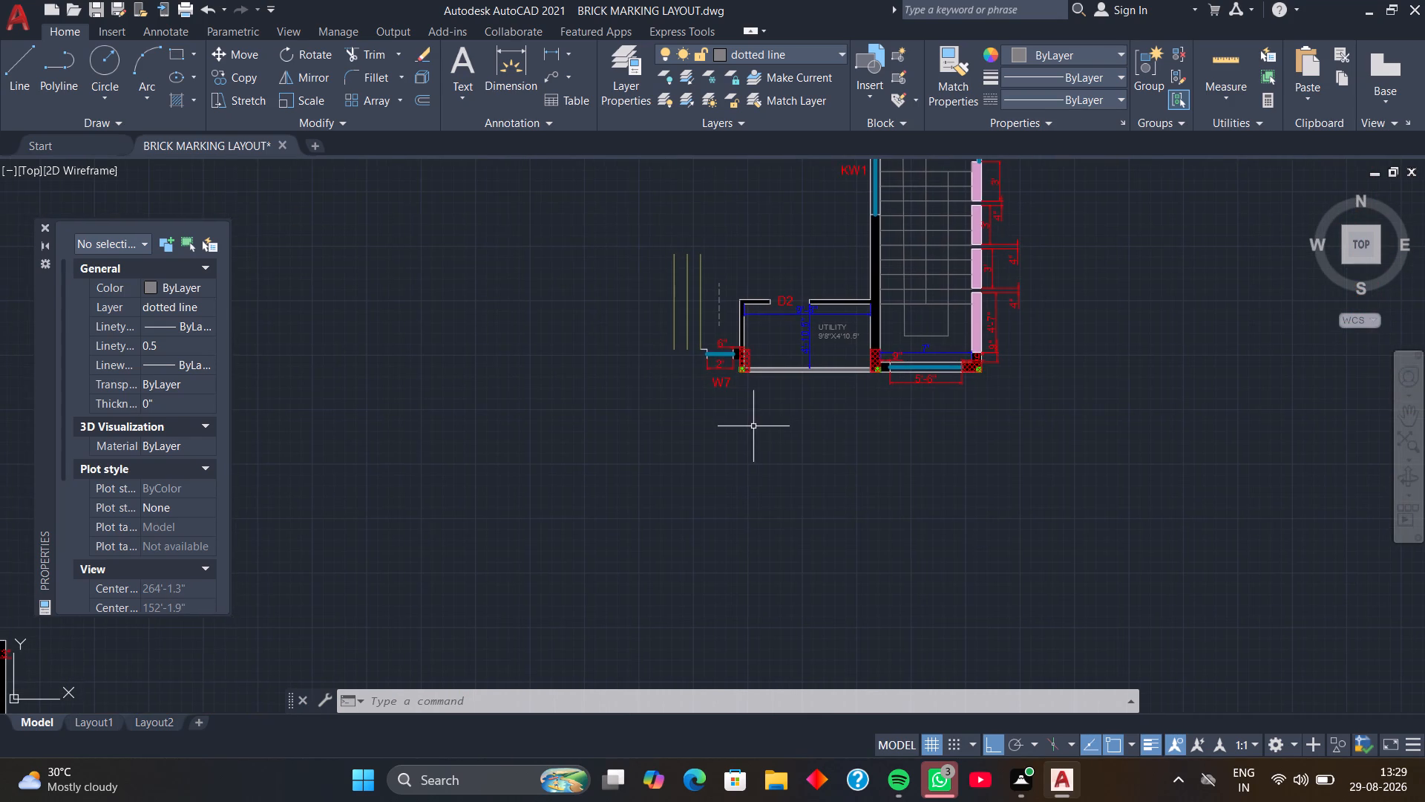
Examine the lower outer corner of the copied portion's utility column beside window W7, where the column outline meets the green hatch.
scroll(750, 387, "up", 4)
middle_click_drag(736, 362, 795, 399)
middle_click_drag(767, 395, 784, 449)
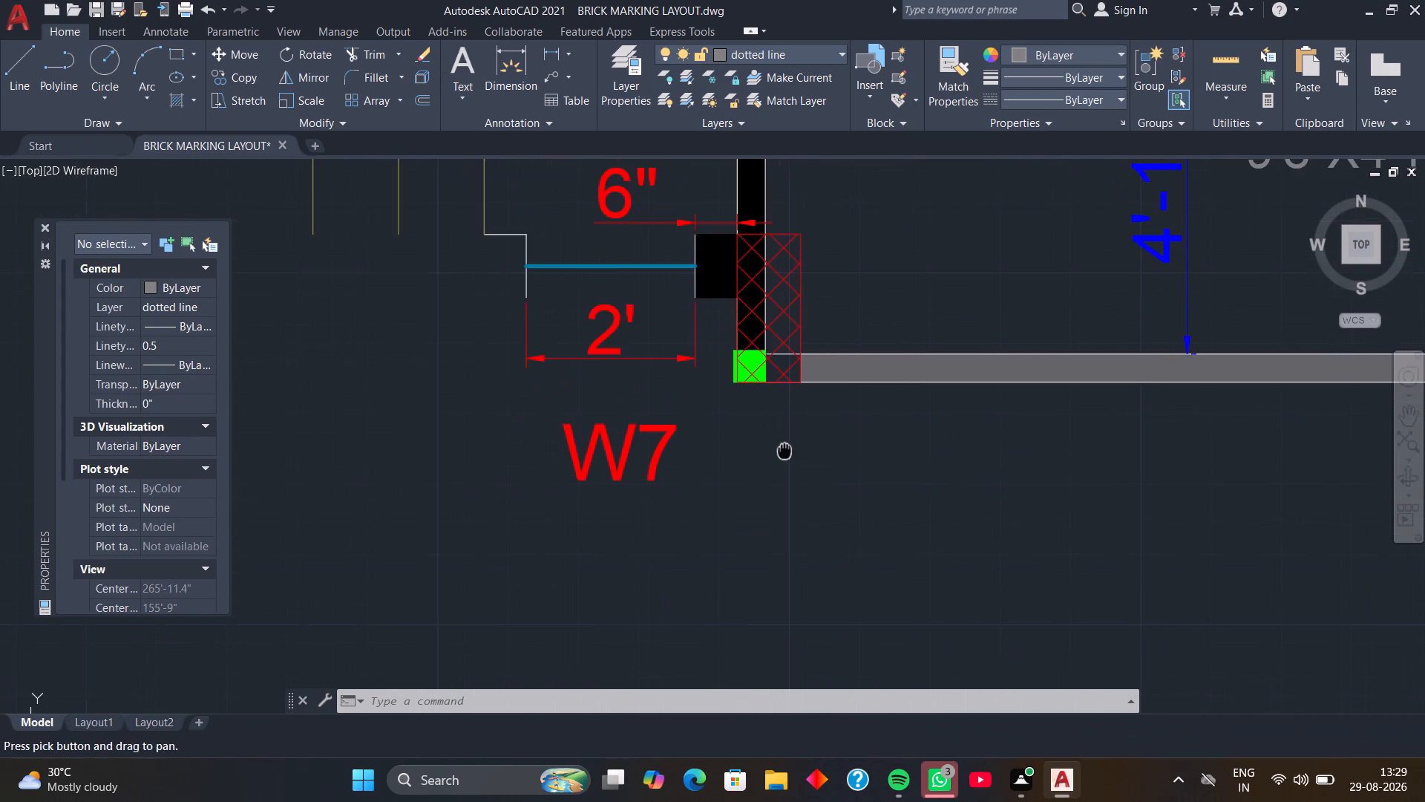
scroll(745, 397, "up", 4)
middle_click_drag(736, 382, 764, 570)
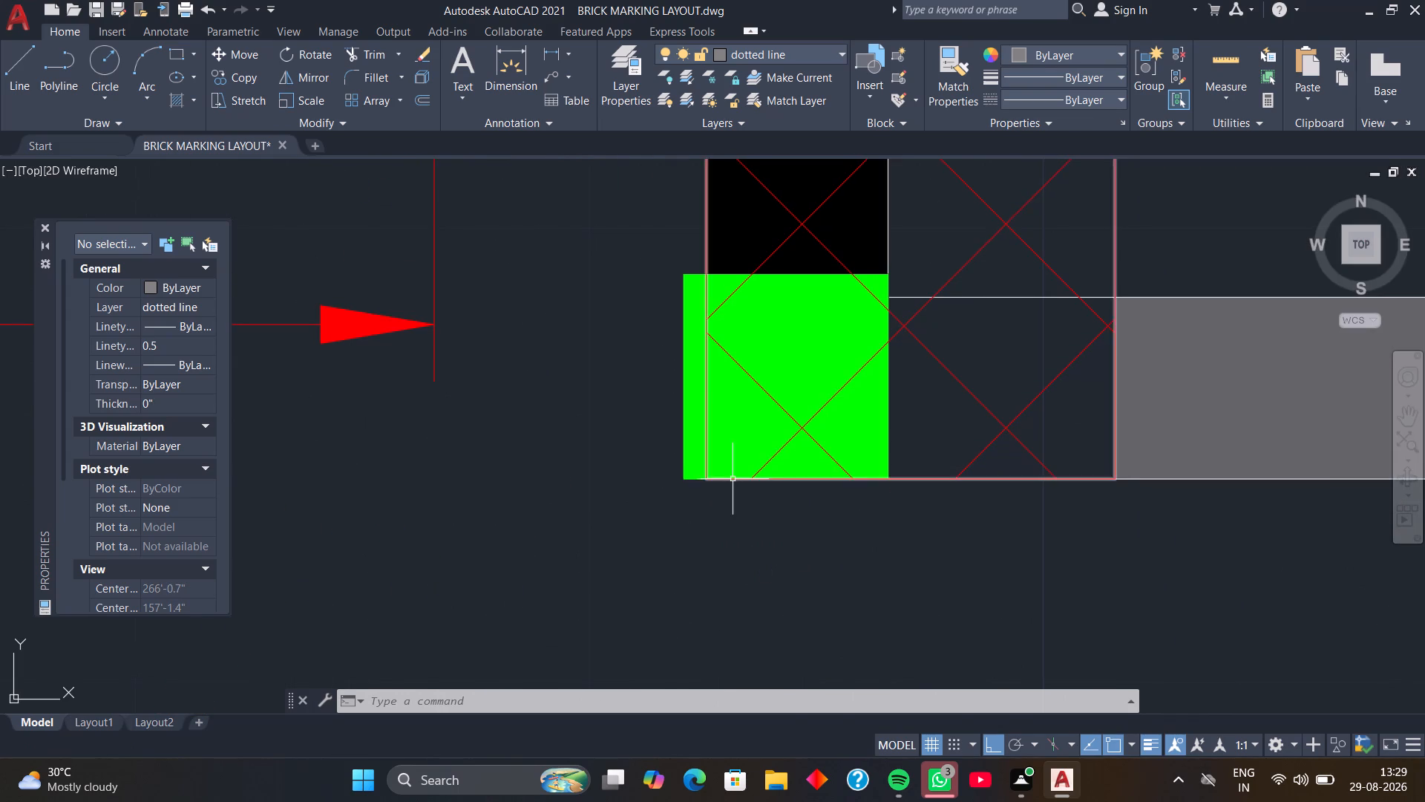
middle_click_drag(733, 479, 781, 534)
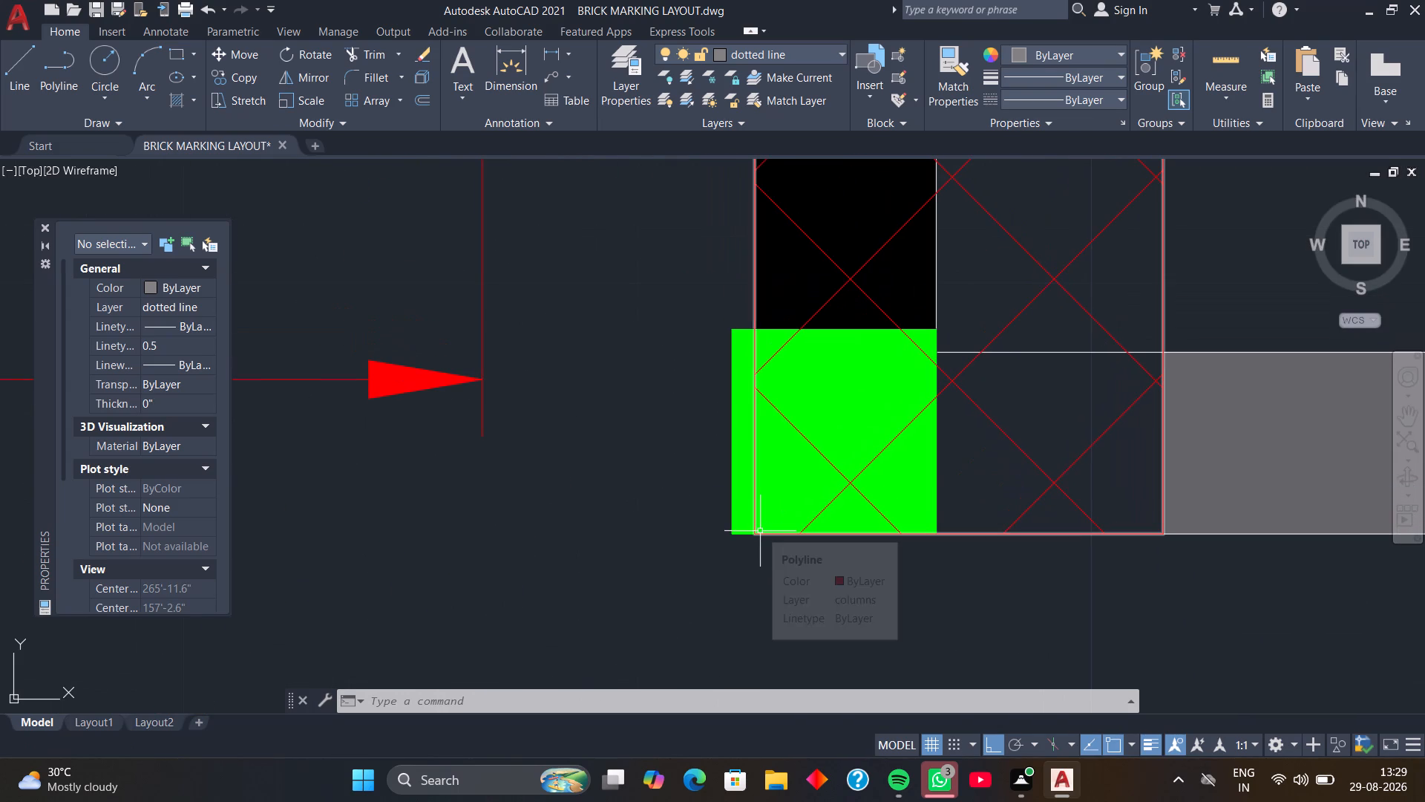
scroll(793, 550, "down", 4)
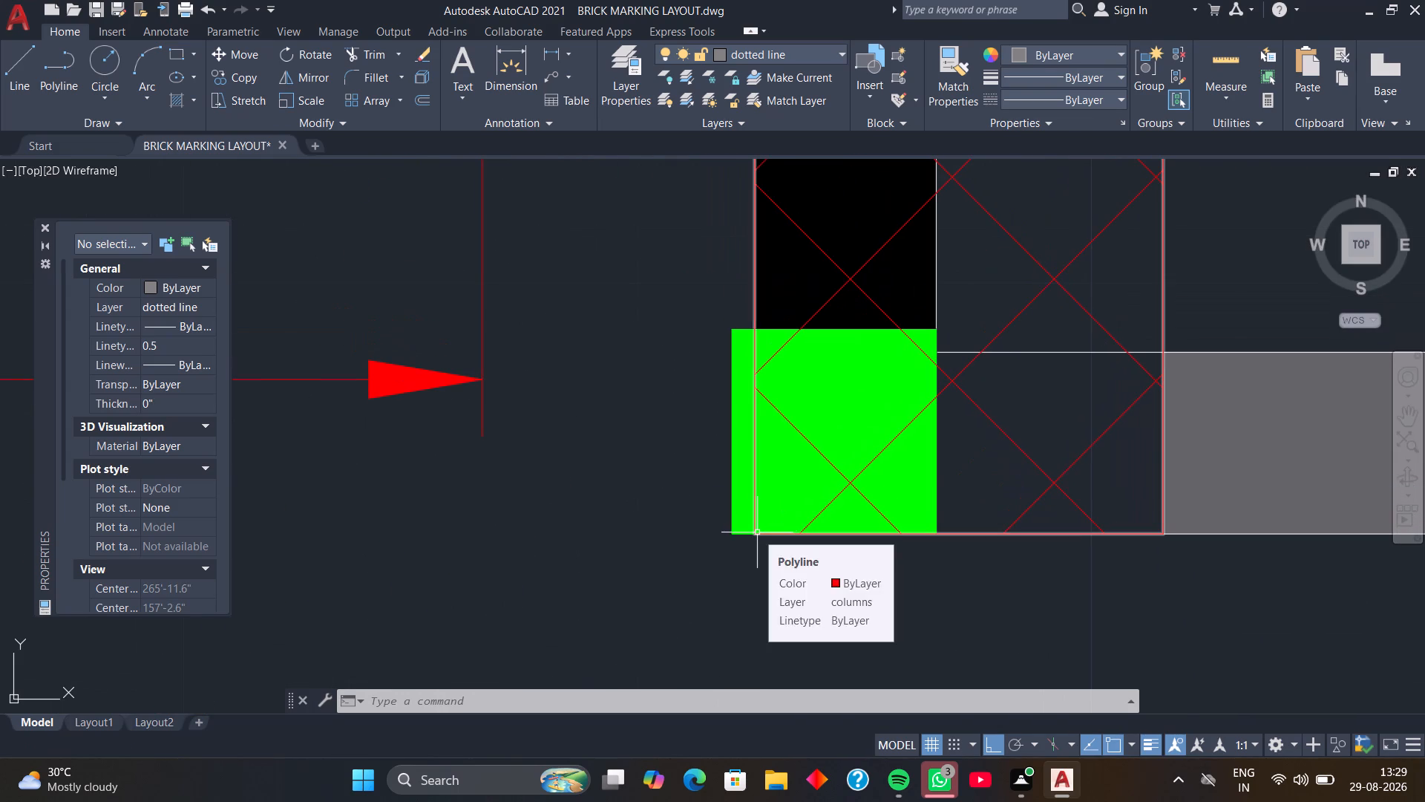
scroll(793, 550, "down", 4)
scroll(724, 445, "down", 3)
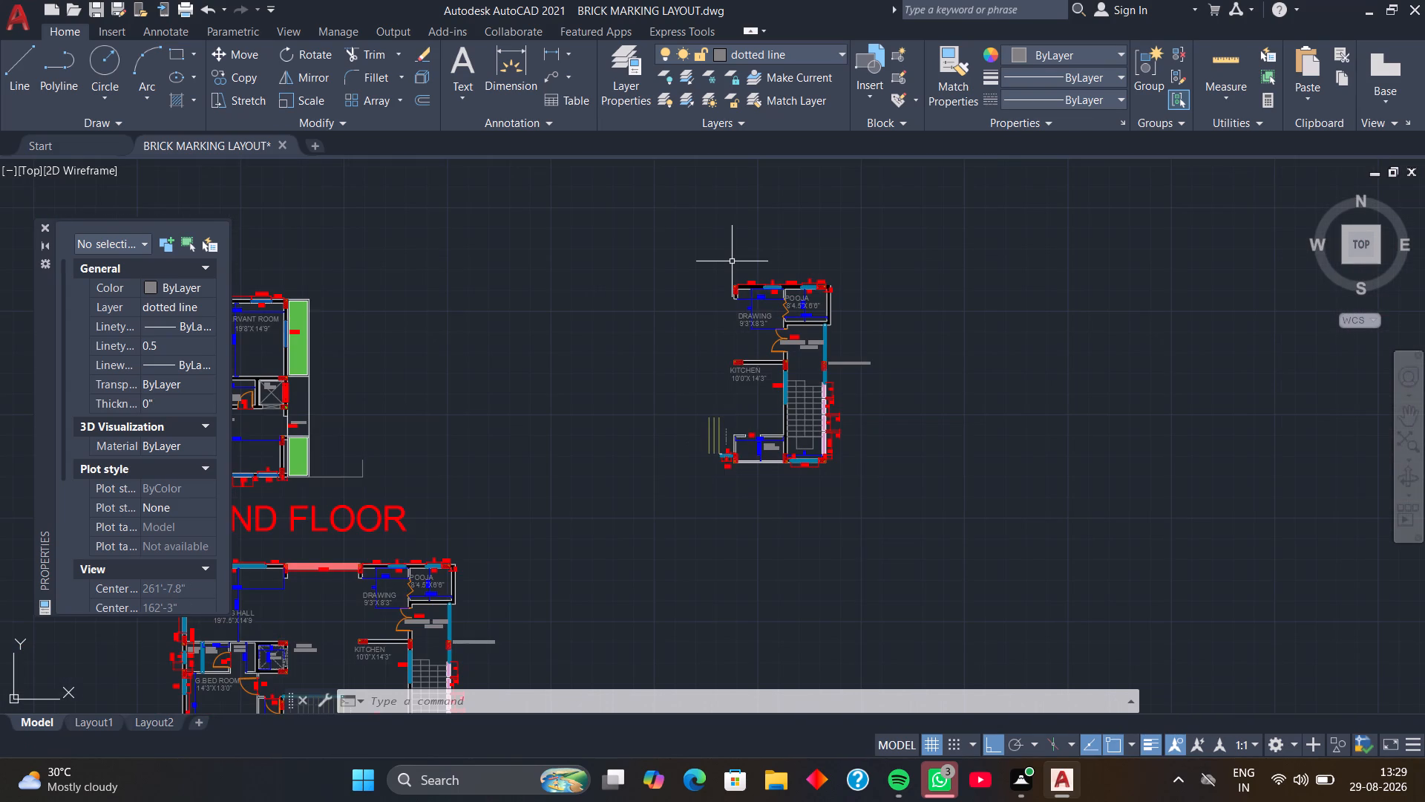
With Ortho off, move the copied first floor portion from its utility column's lower outer corner to the end of the 15'1.5" reference line.
left_click(716, 244)
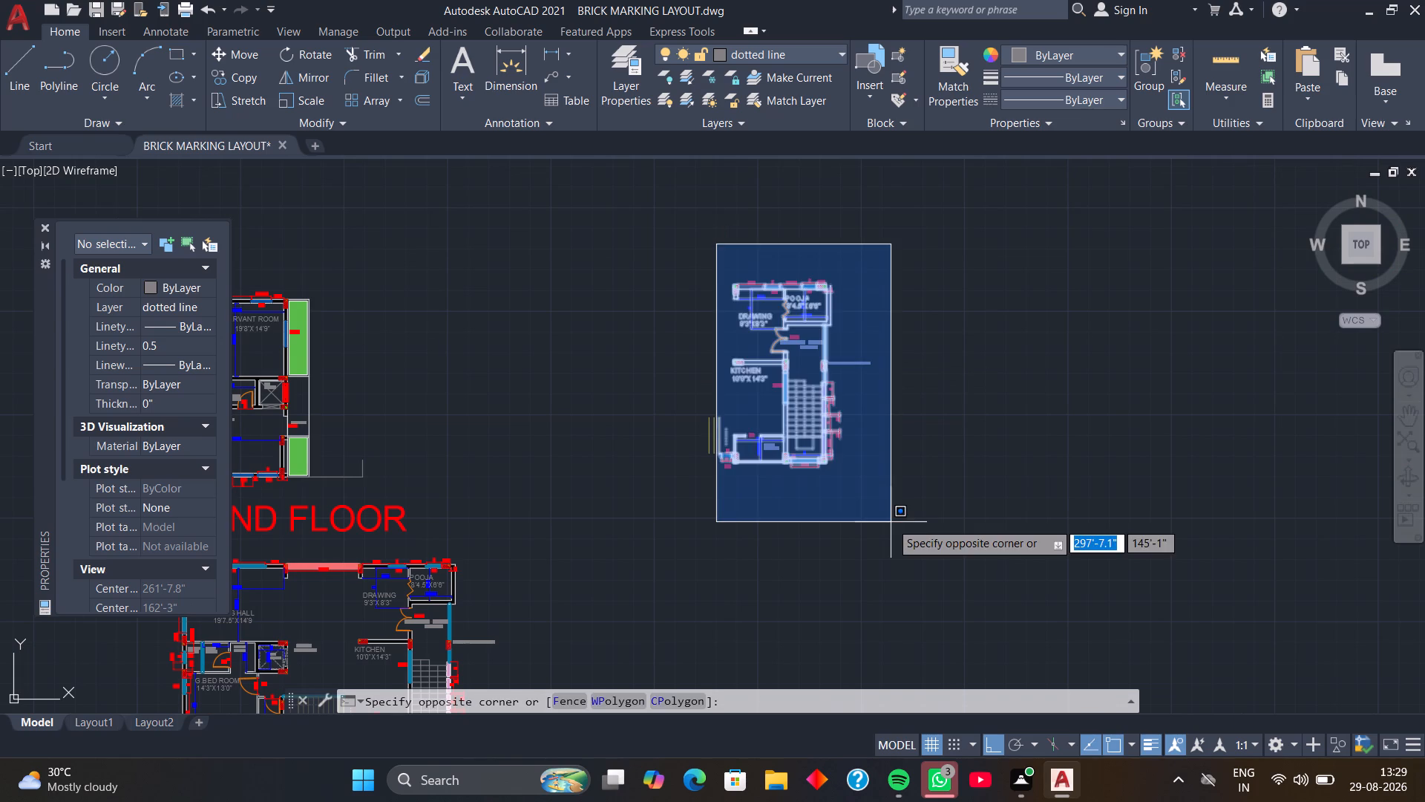
left_click(892, 518)
type("m")
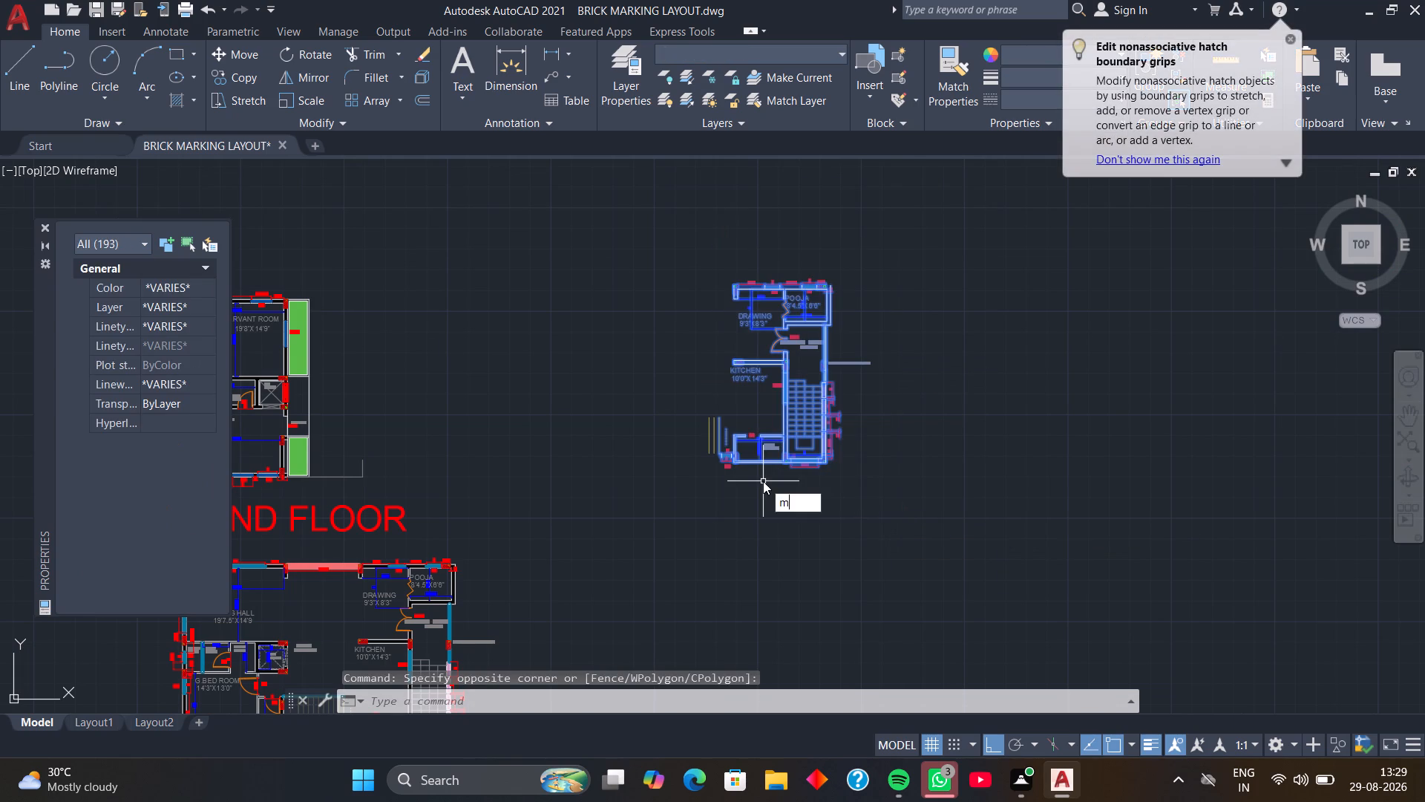
key("space")
scroll(721, 471, "up", 7)
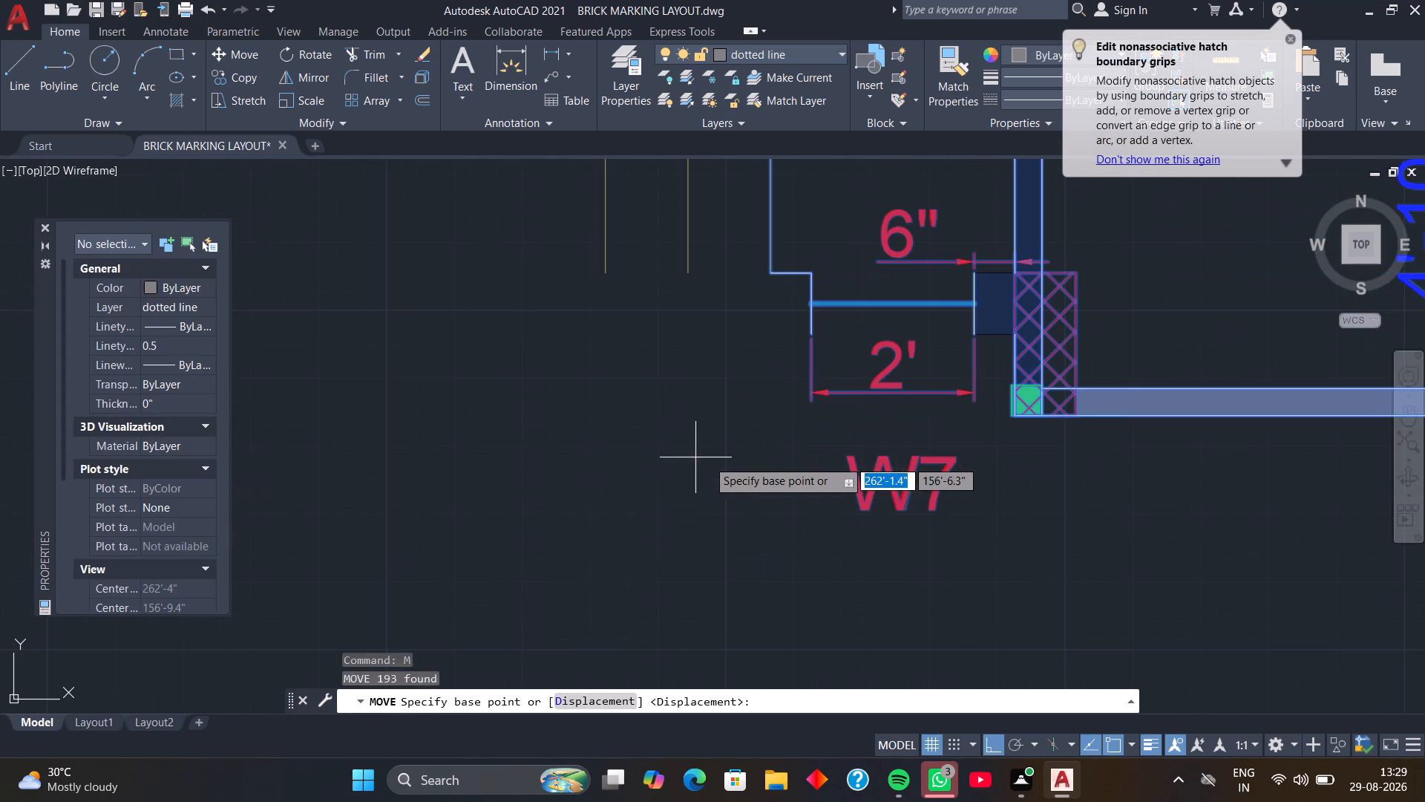
scroll(1000, 423, "up", 3)
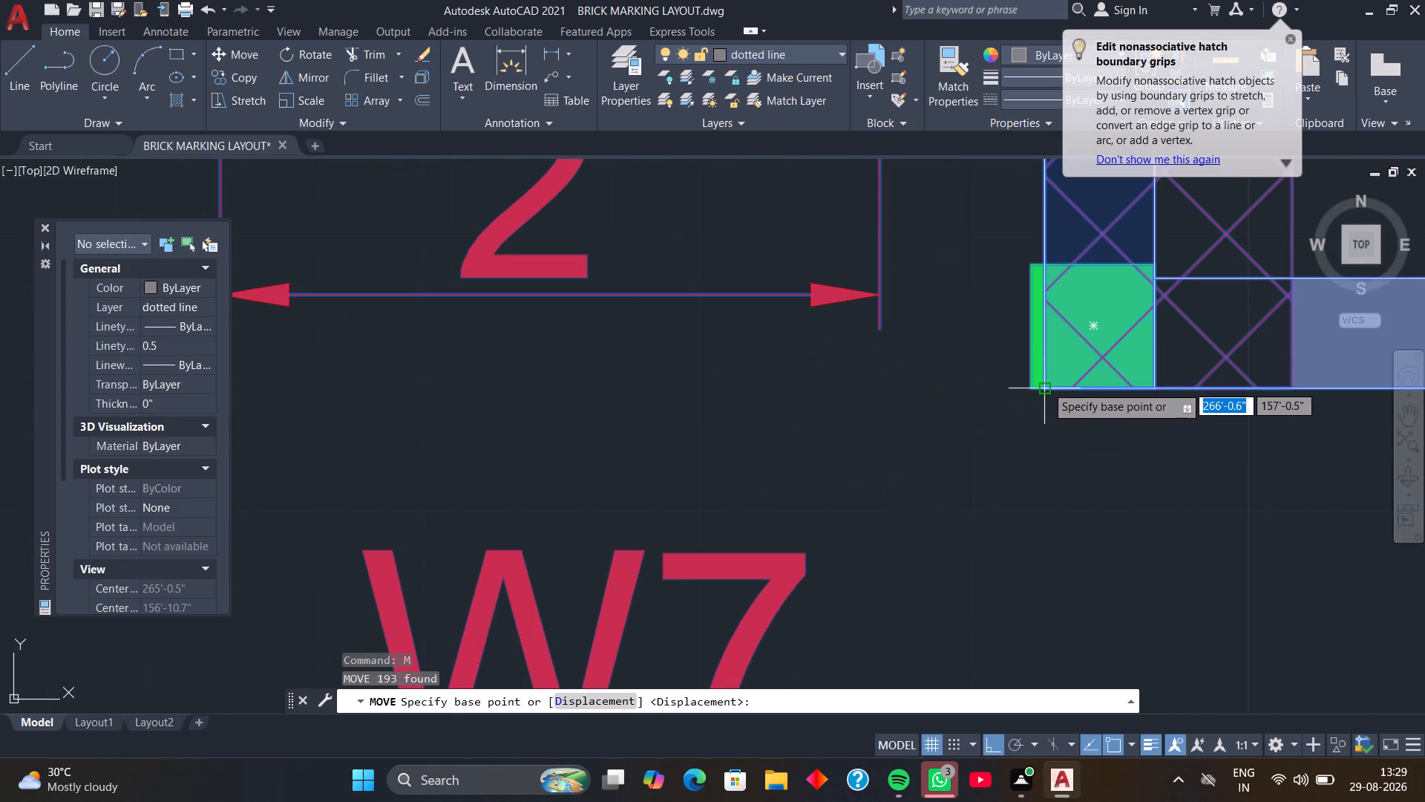
left_click(1046, 386)
scroll(813, 409, "down", 4)
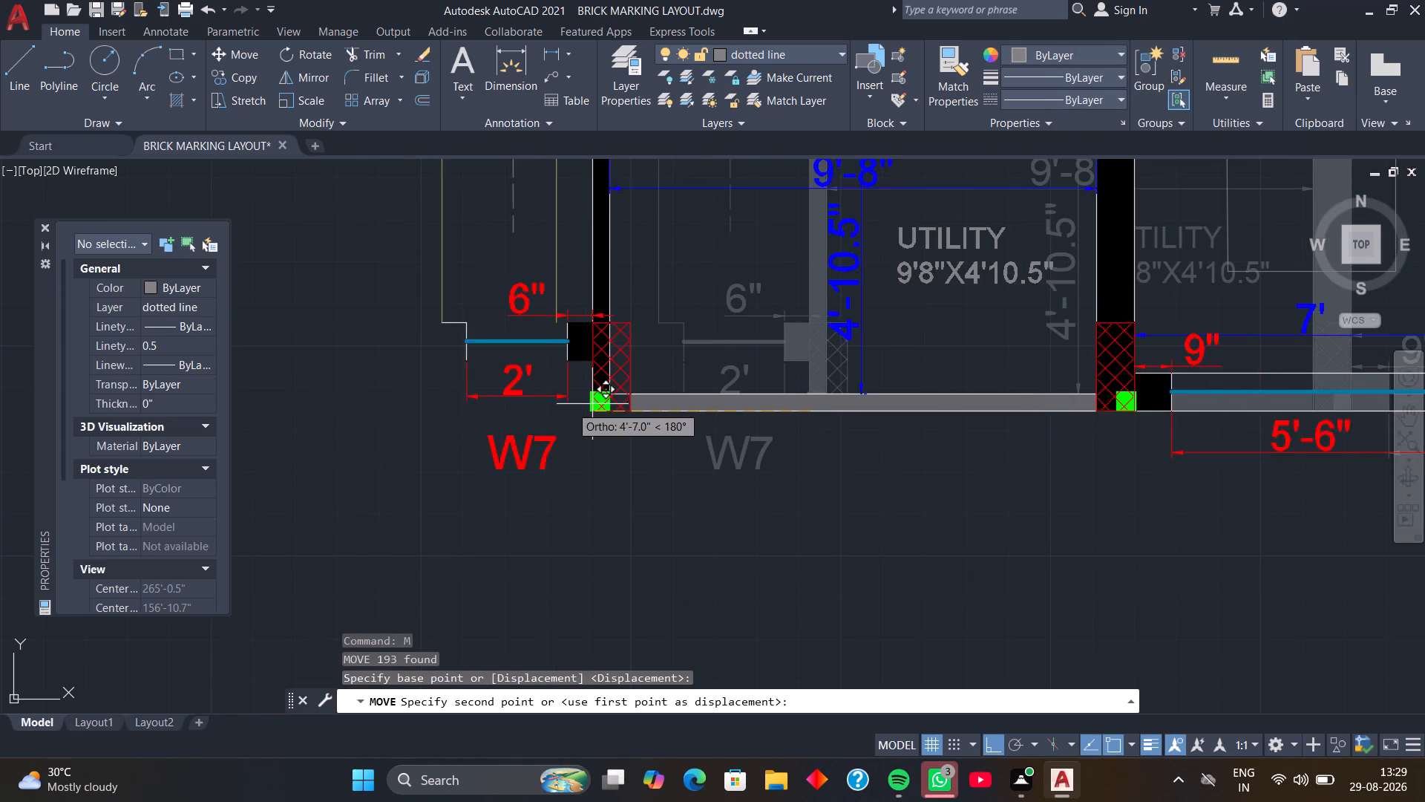
middle_click_drag(535, 404, 1086, 376)
scroll(917, 395, "down", 5)
middle_click_drag(711, 412, 1067, 385)
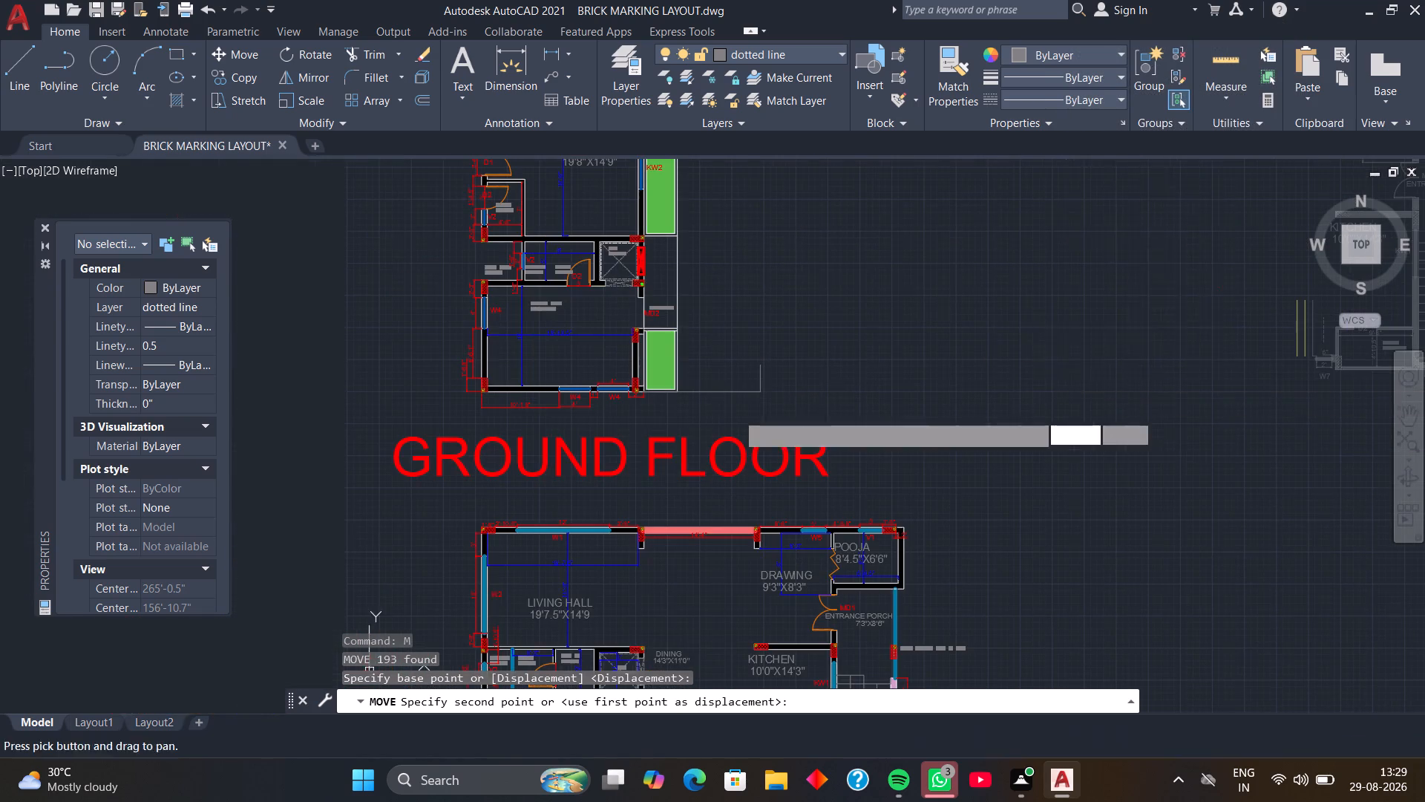
scroll(784, 394, "up", 2)
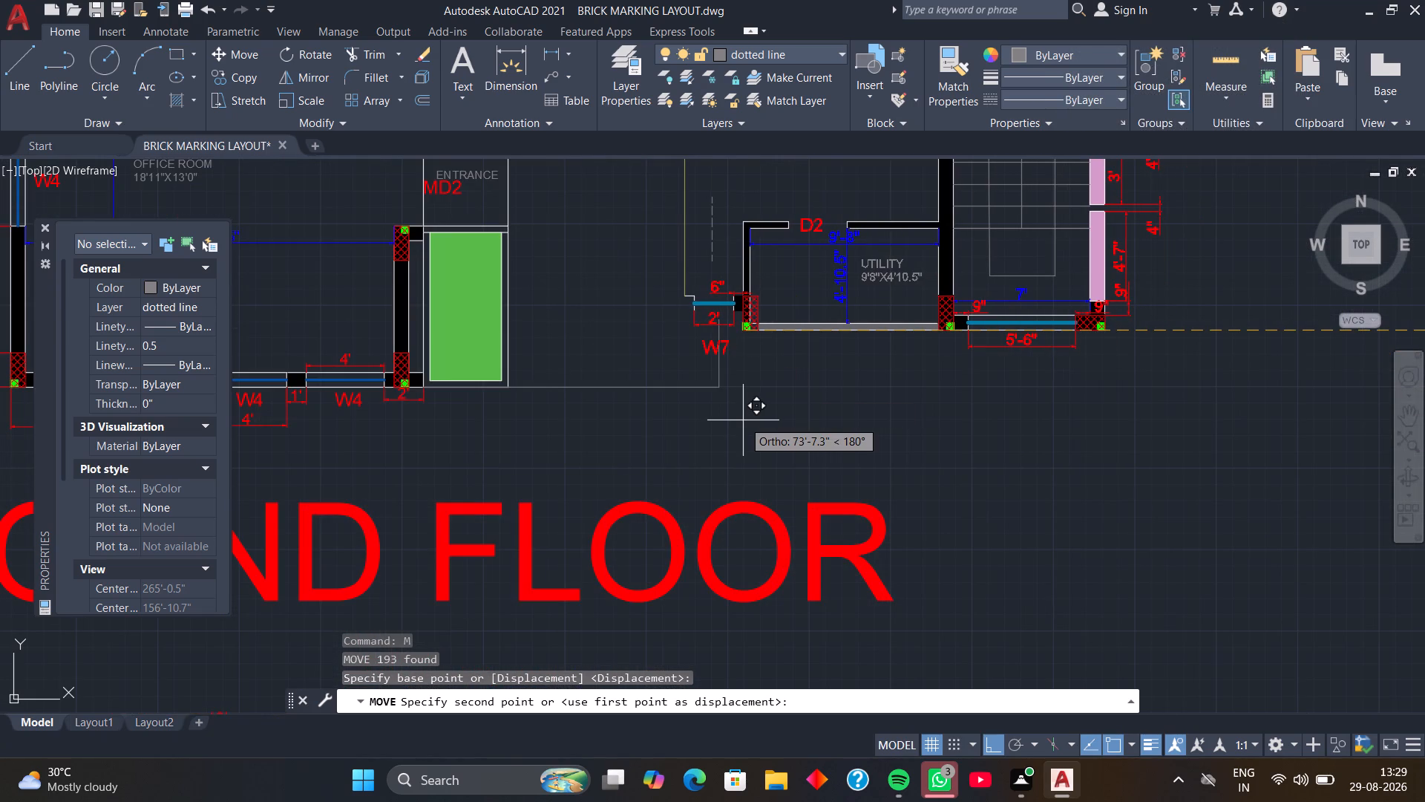
key("F8")
scroll(732, 435, "up", 4)
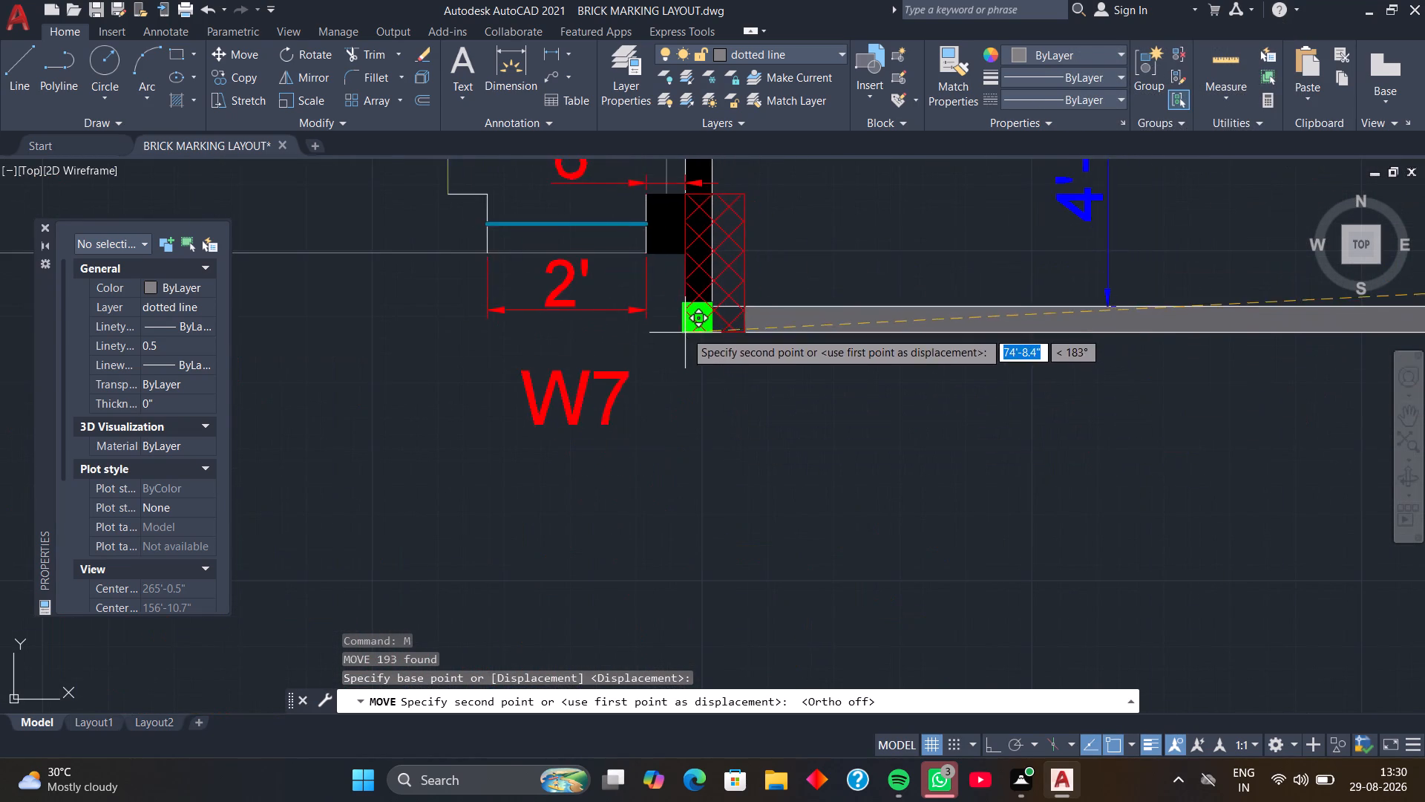
left_click(666, 255)
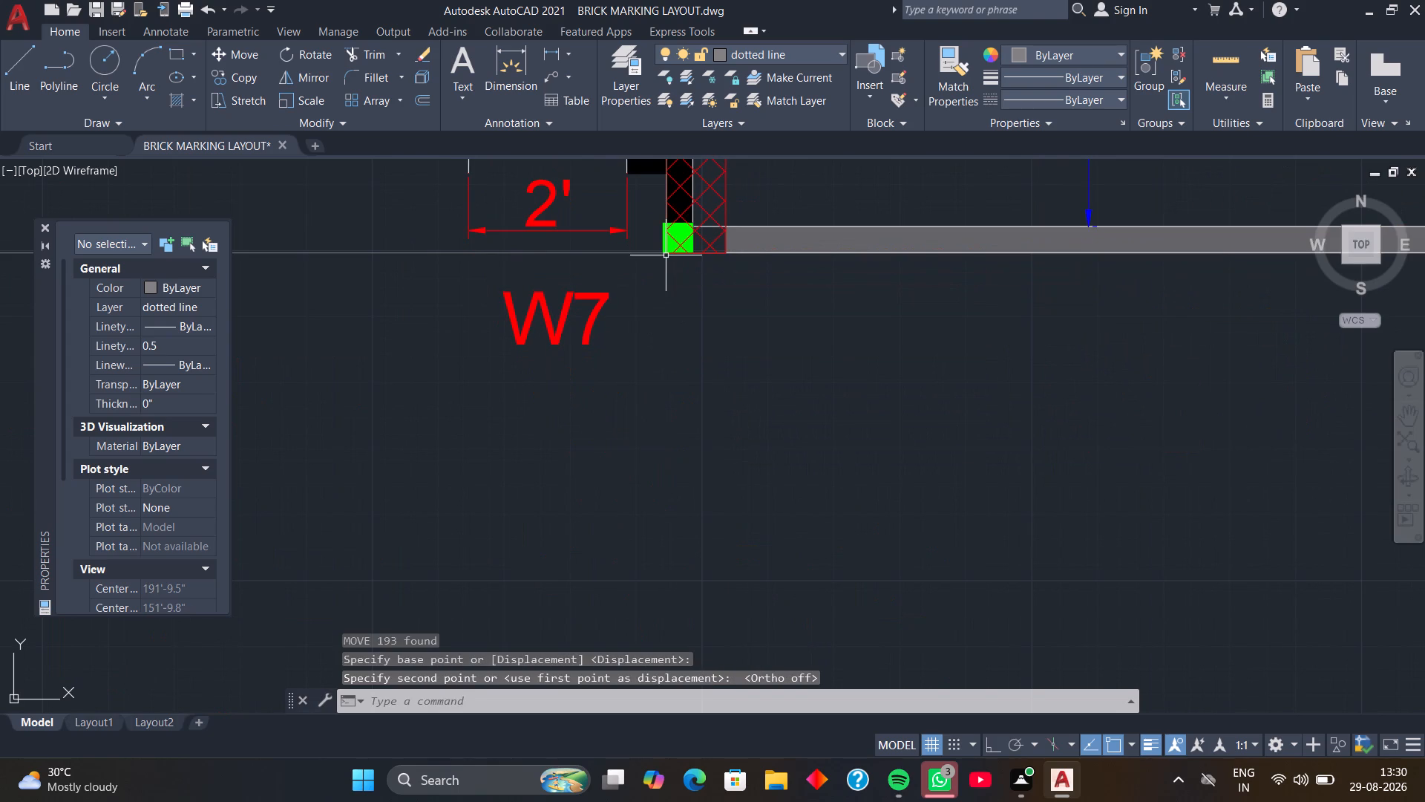
Delete the stray stair lines left behind at the copied portion's former location.
scroll(778, 333, "down", 7)
middle_click_drag(998, 333, 963, 336)
left_click(907, 285)
left_click(1047, 400)
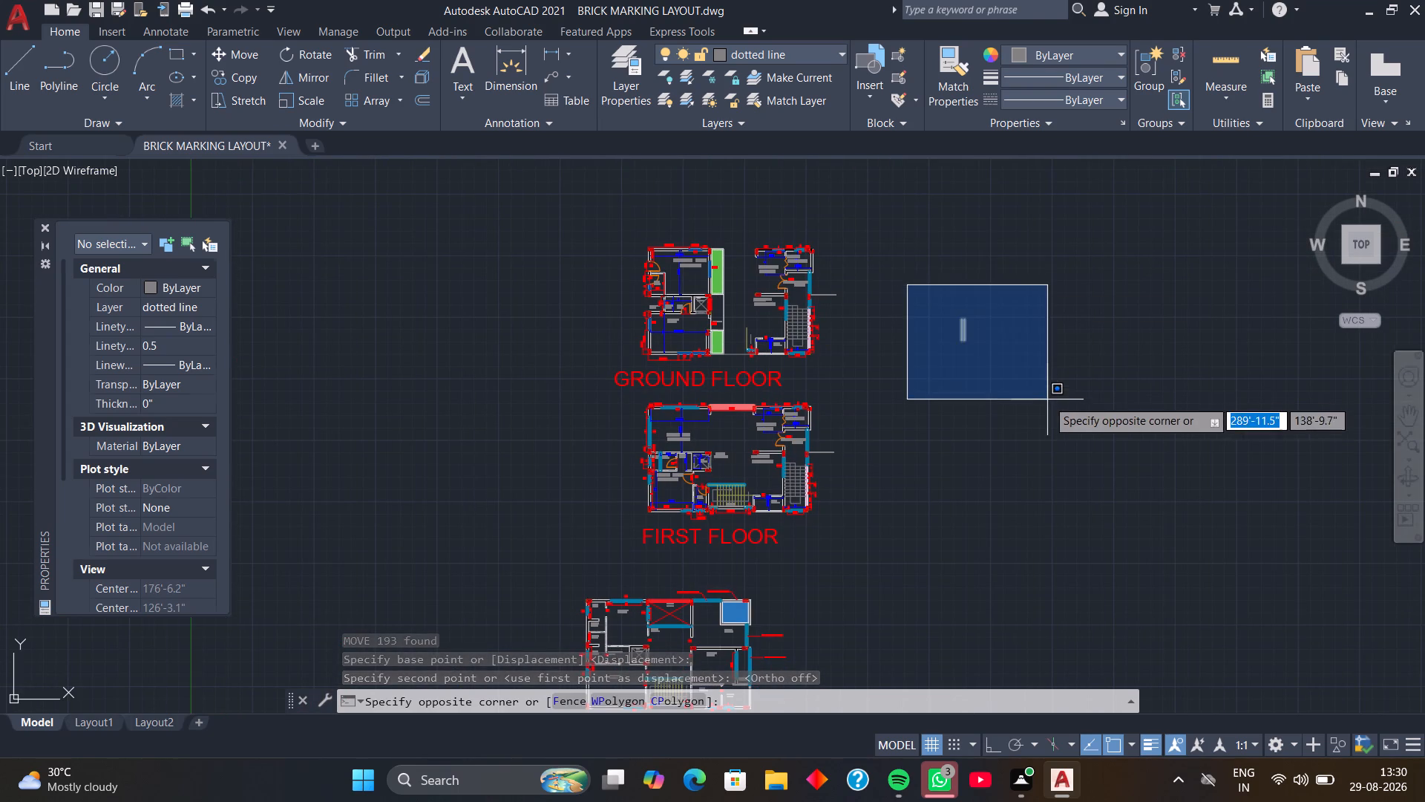
key("Delete")
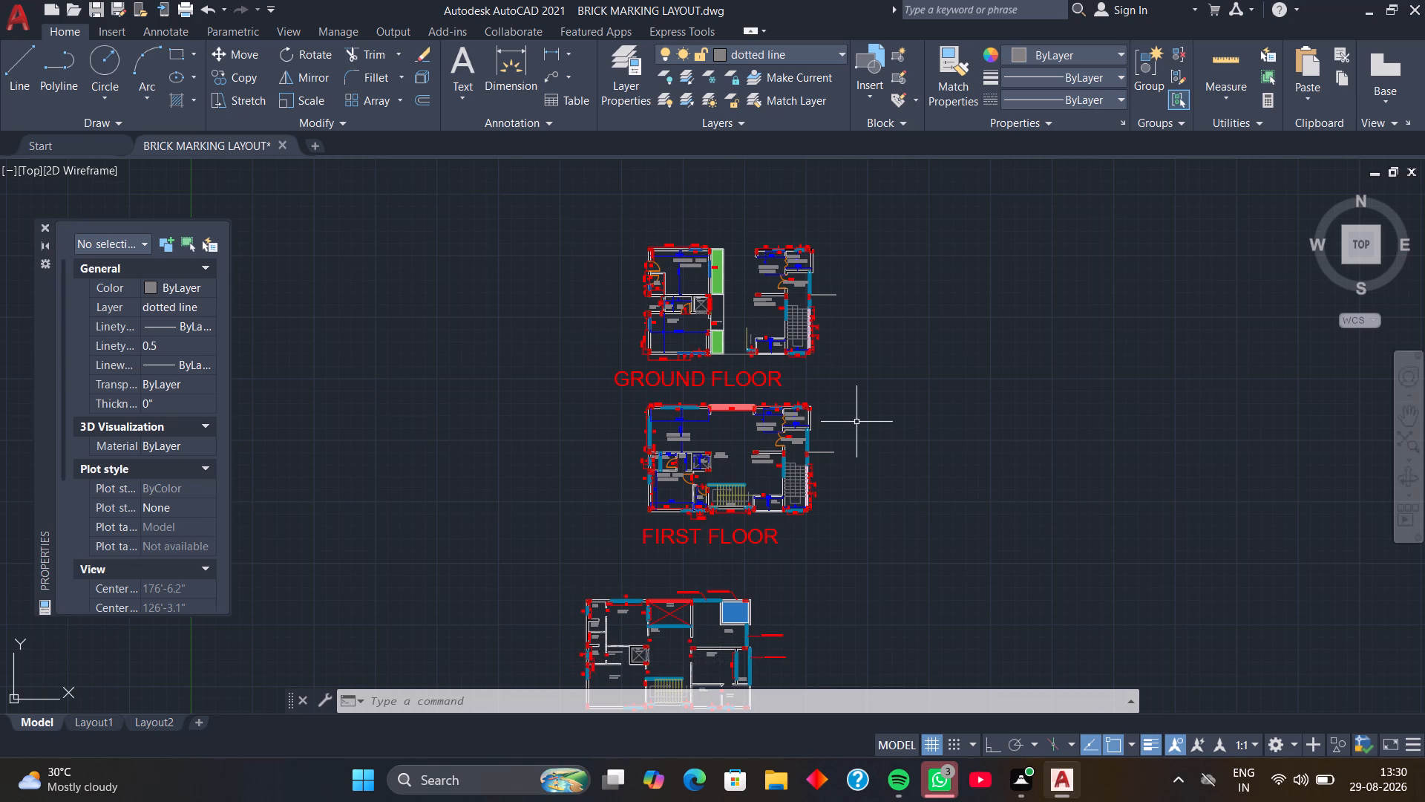
Delete the pooja room's side and lower walls, its dimensions and size text, and the adjoining porch railing from the ground floor copy.
scroll(781, 307, "up", 4)
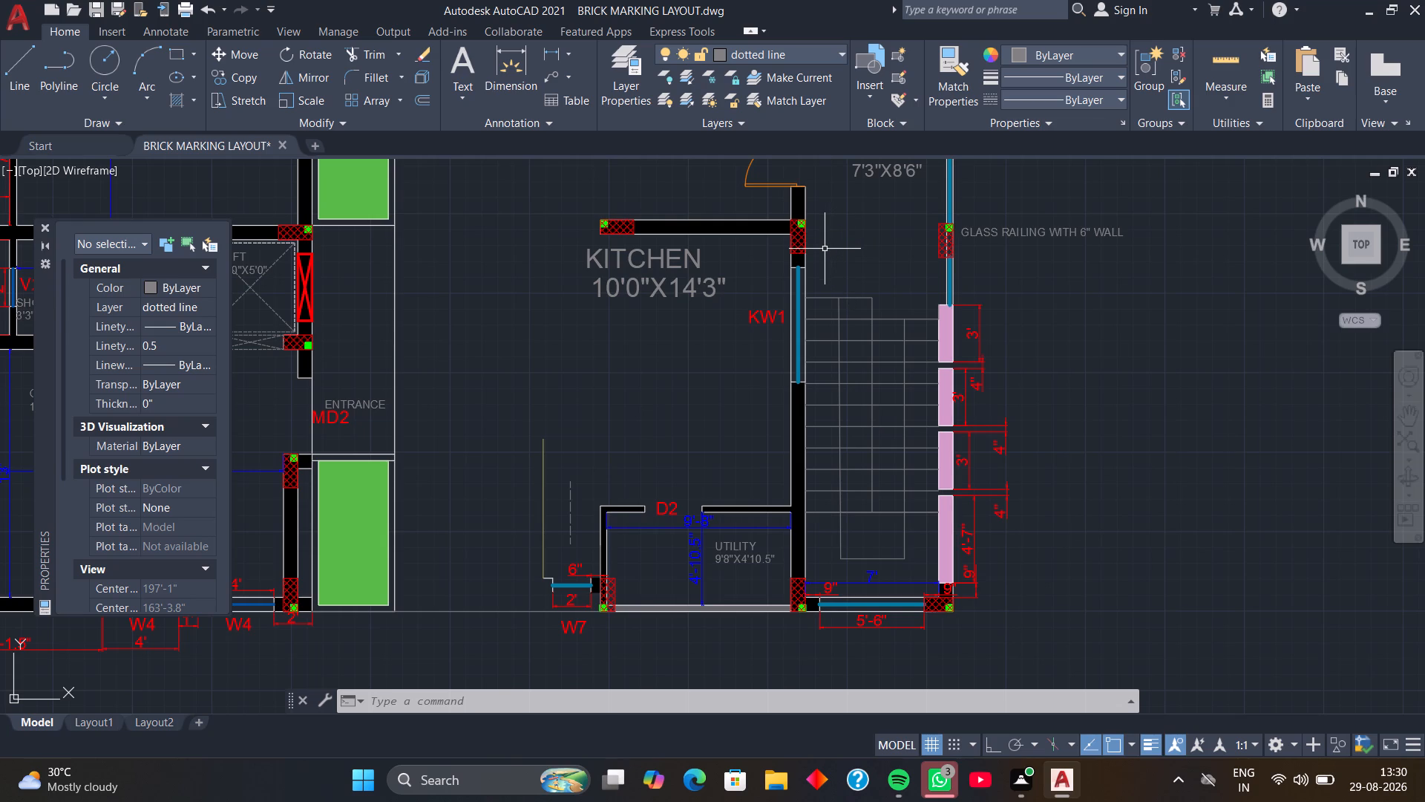
scroll(908, 241, "down", 2)
middle_click_drag(907, 240, 898, 255)
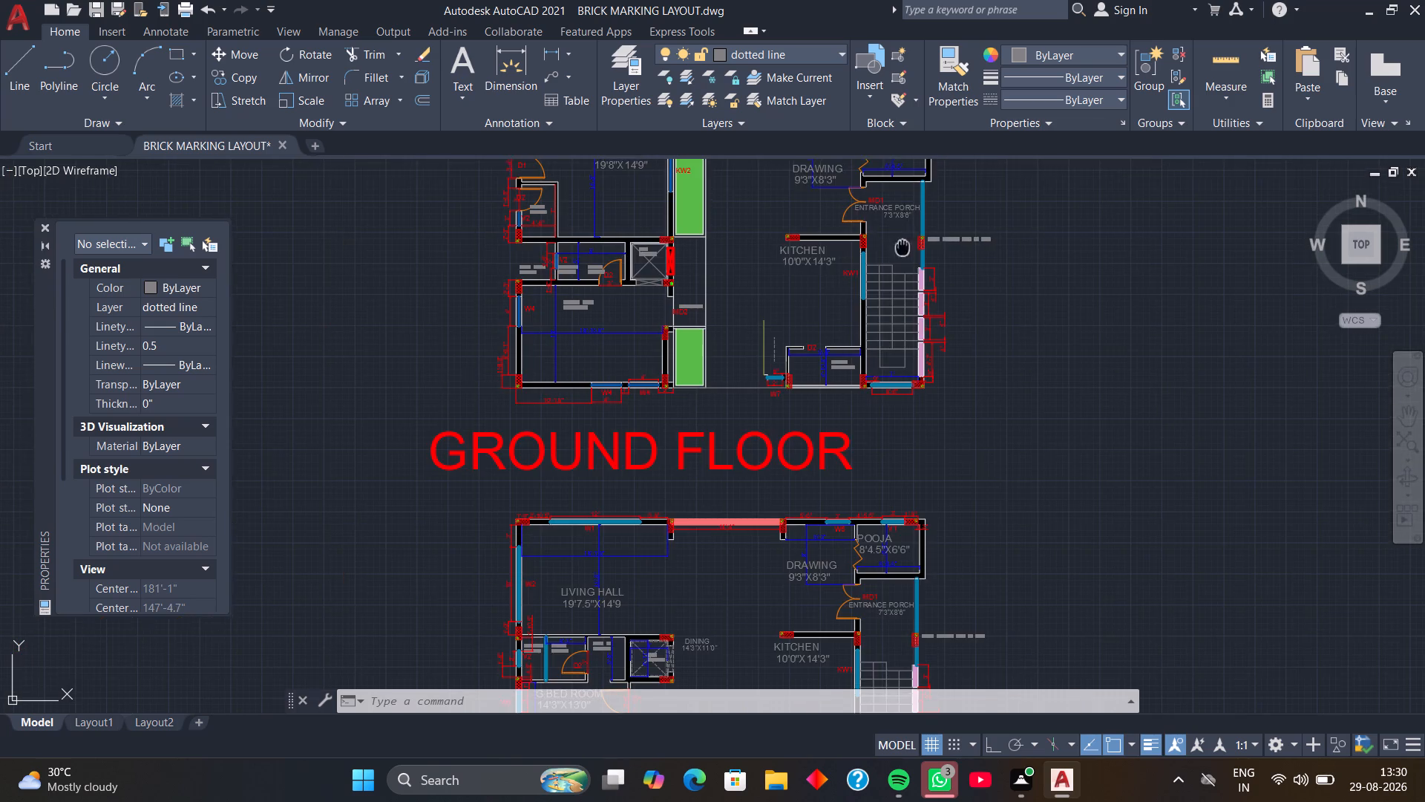
middle_click_drag(898, 255, 836, 389)
left_click(828, 327)
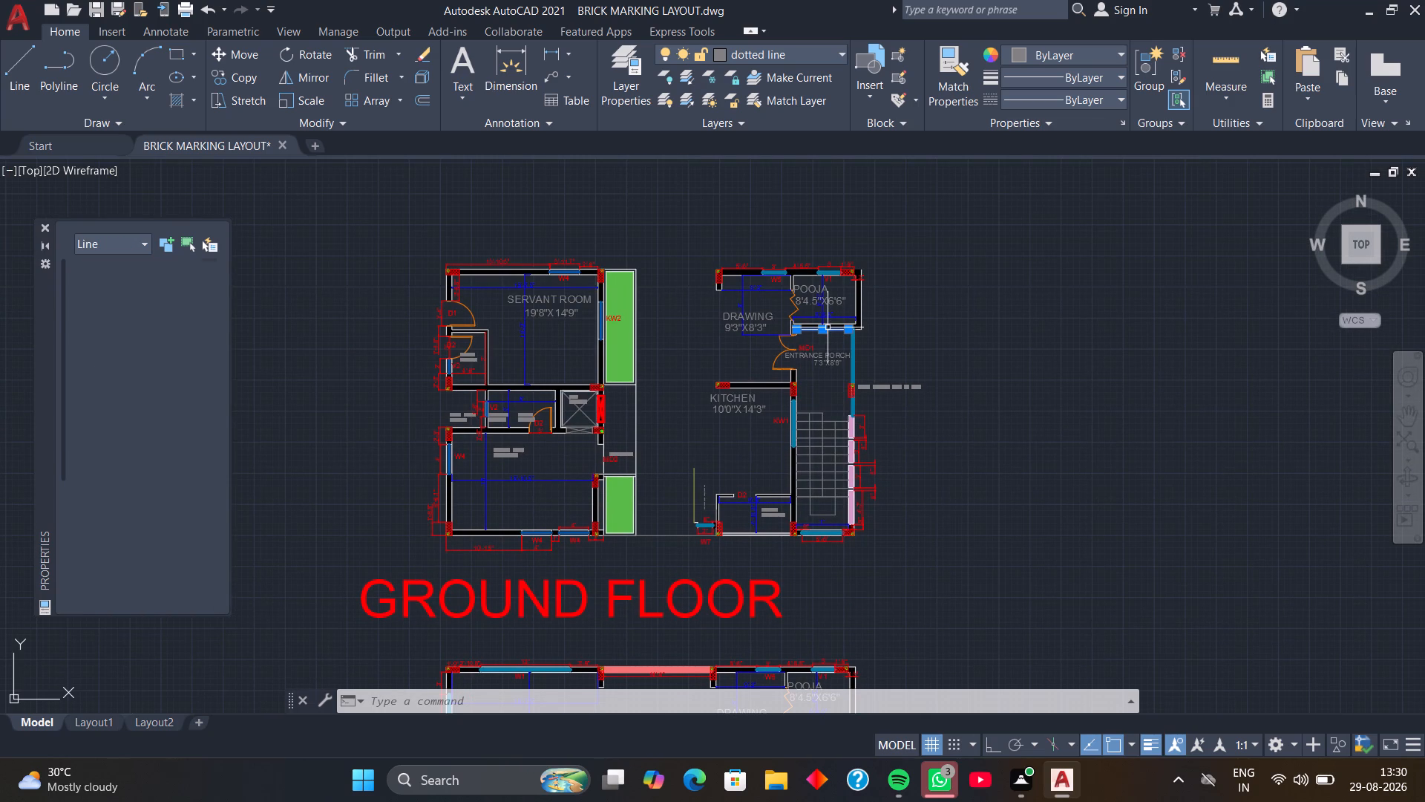
left_click(882, 301)
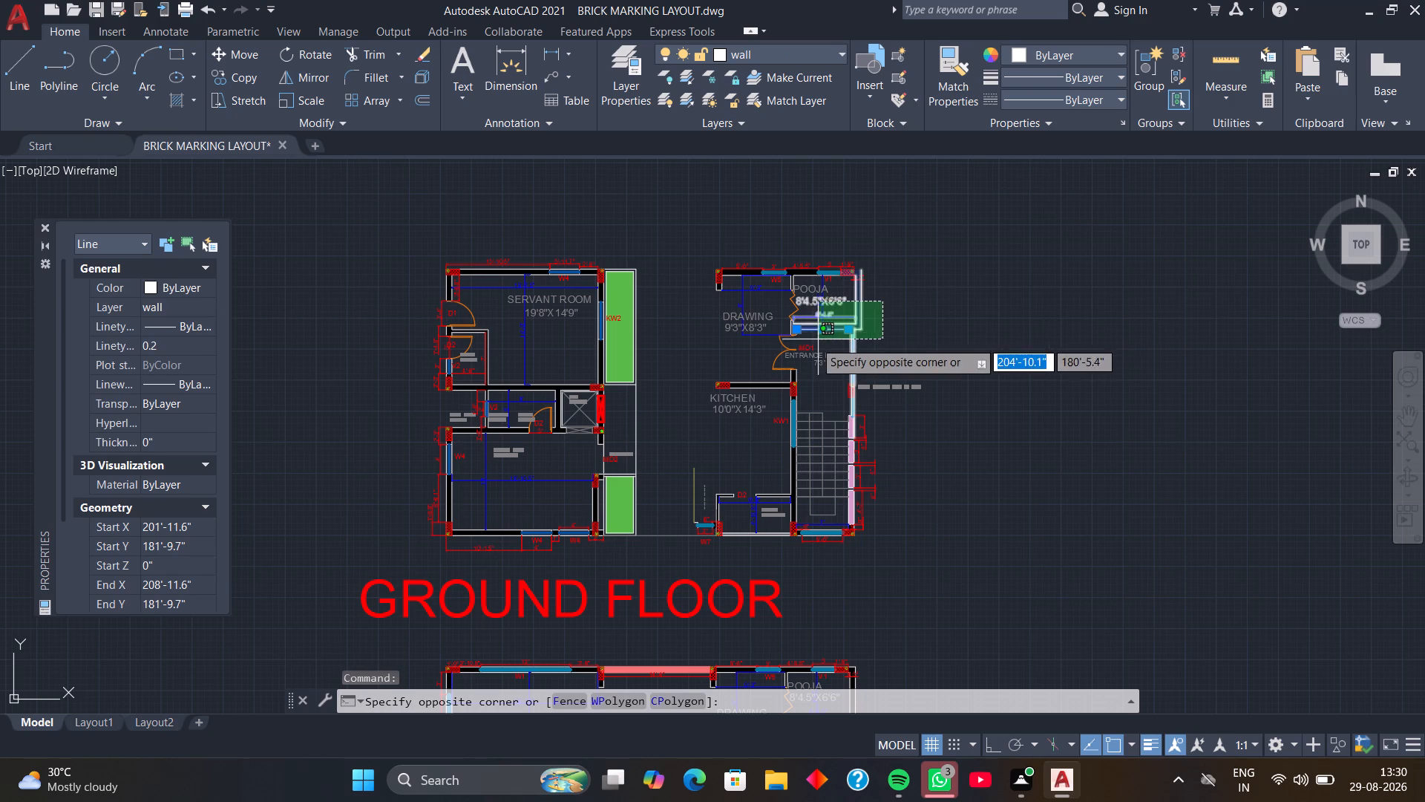
left_click(813, 342)
key("Delete")
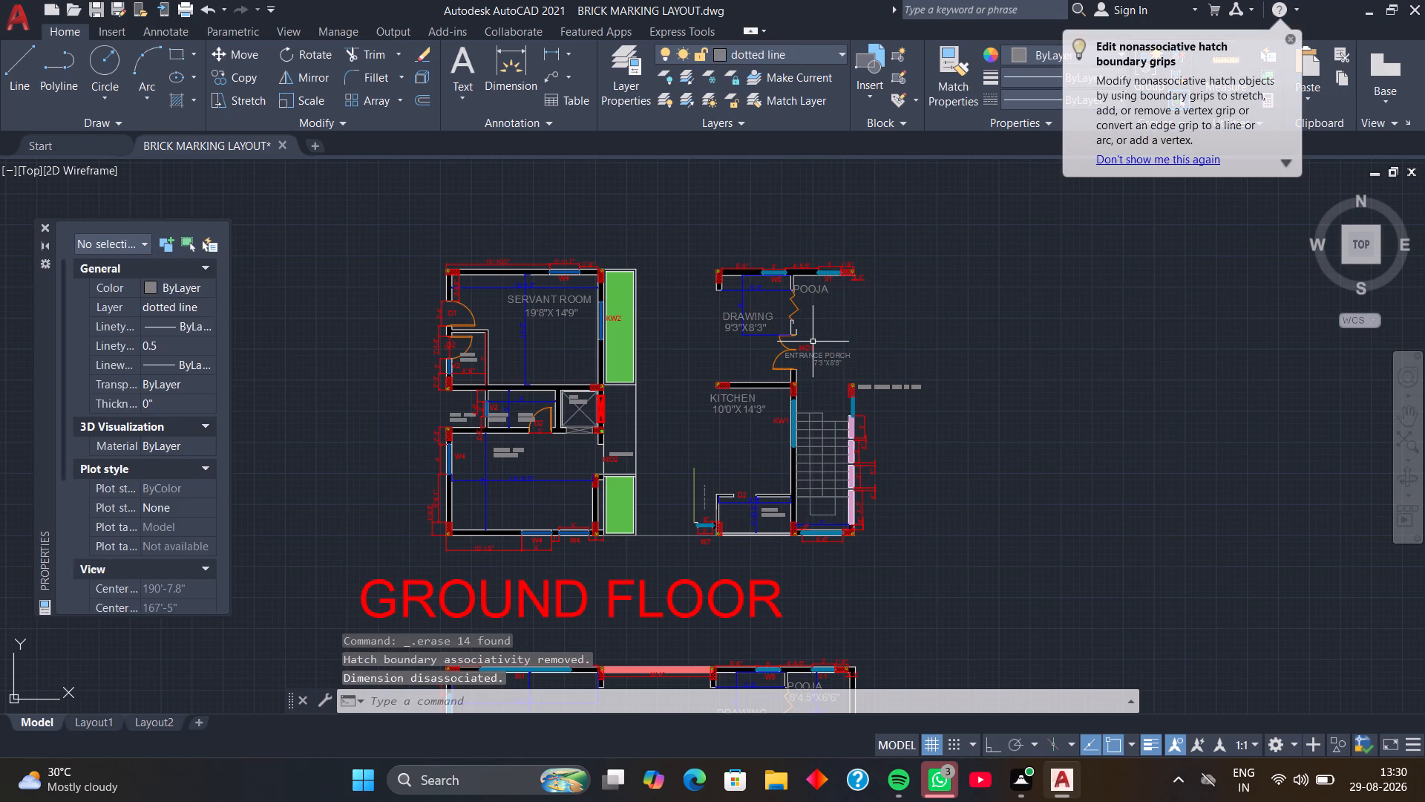
Delete the GLASS RAILING WITH 6" WALL note and the light blue railing line between the porch column and staircase wall.
left_click(938, 380)
left_click(891, 406)
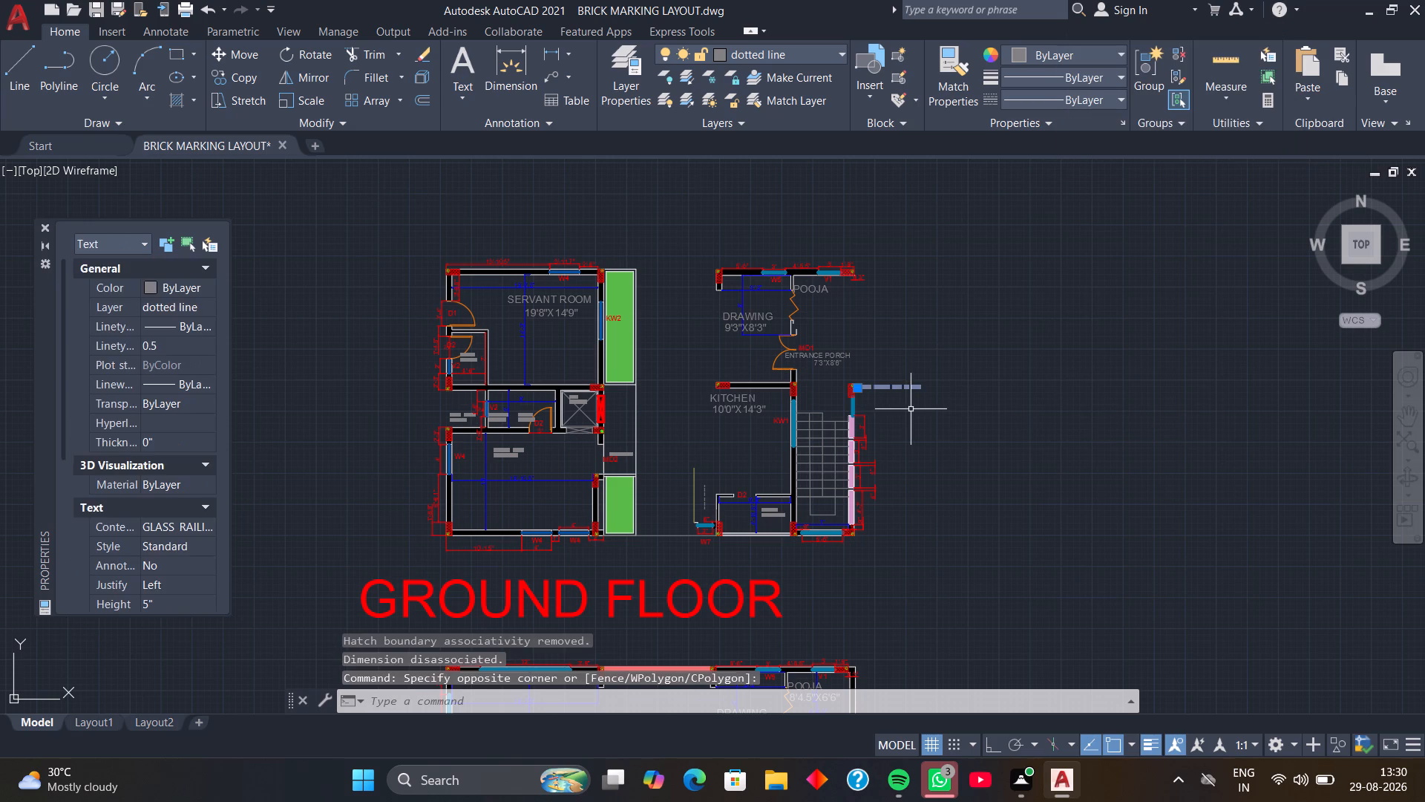
key("Delete")
scroll(876, 402, "up", 3)
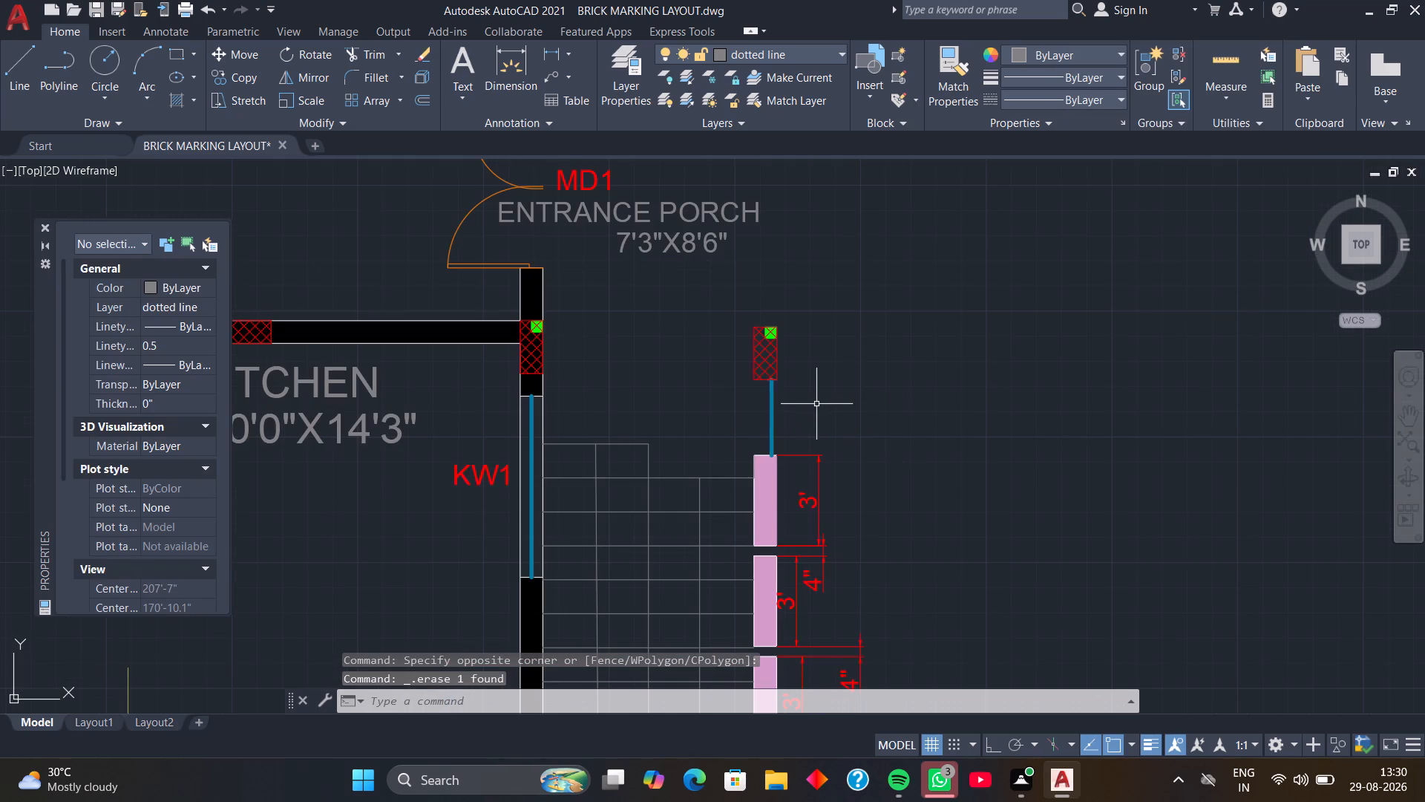
left_click_drag(810, 407, 796, 414)
left_click(742, 429)
key("Delete")
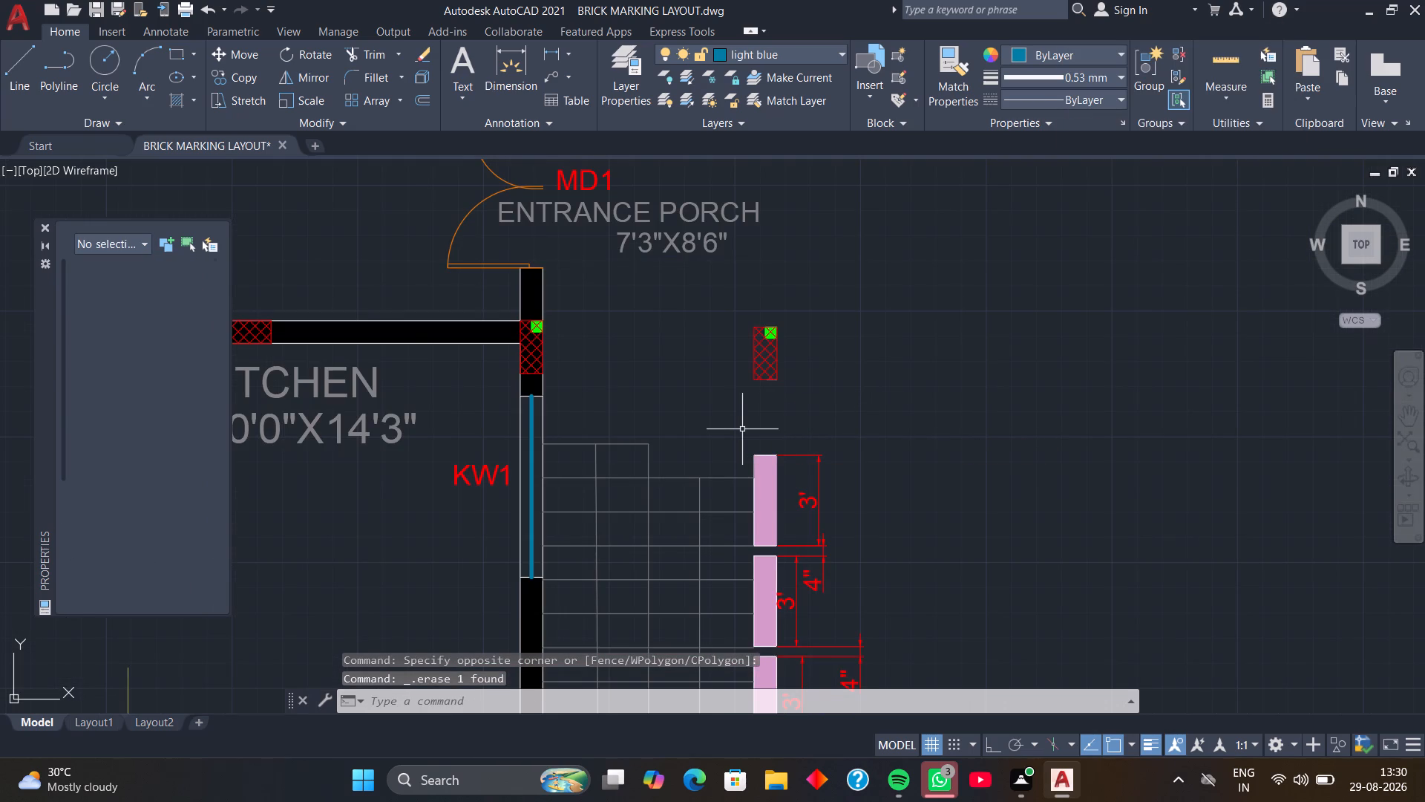
Delete the MD1 double door with its tag and the ENTRANCE PORCH label with its size text.
scroll(671, 365, "down", 2)
middle_click_drag(670, 364, 882, 400)
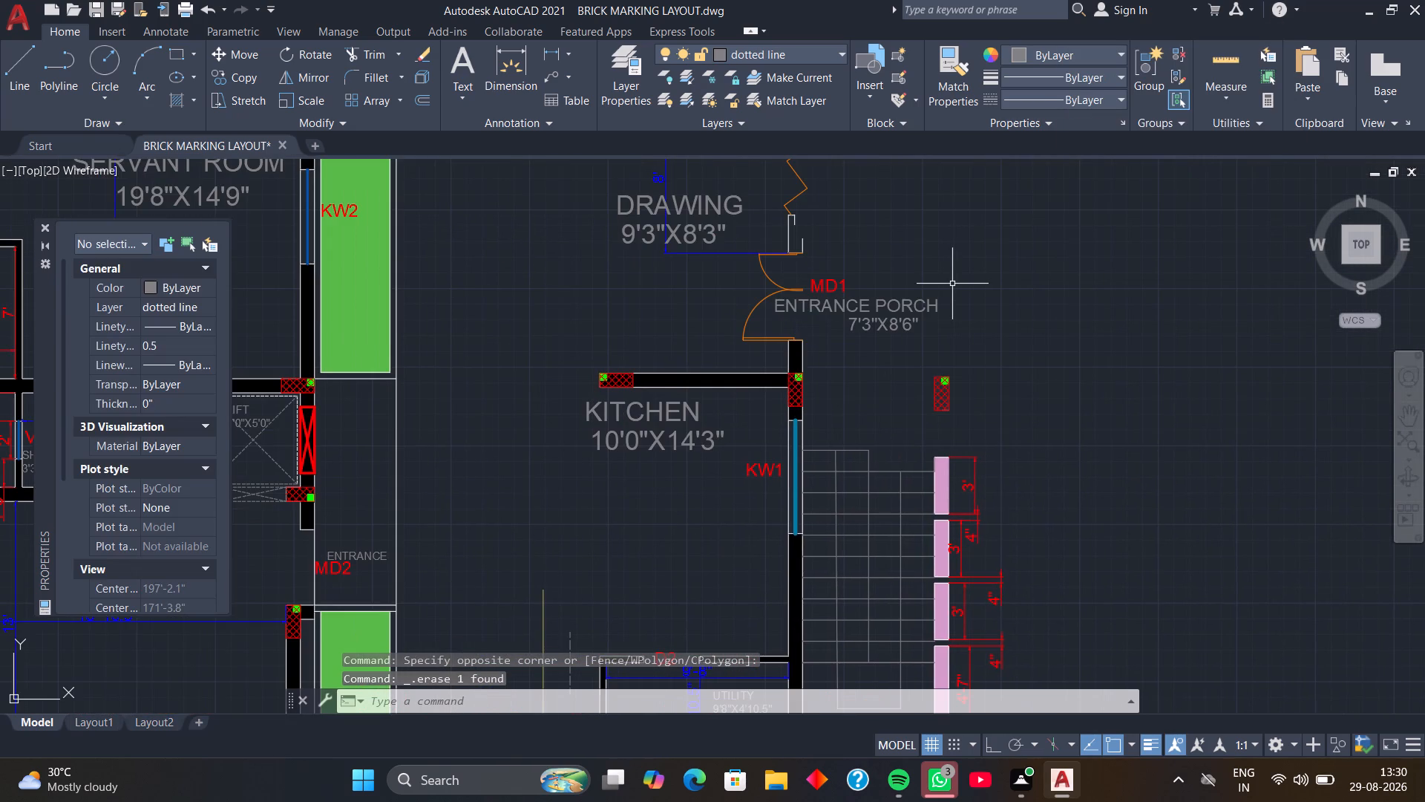
left_click(959, 276)
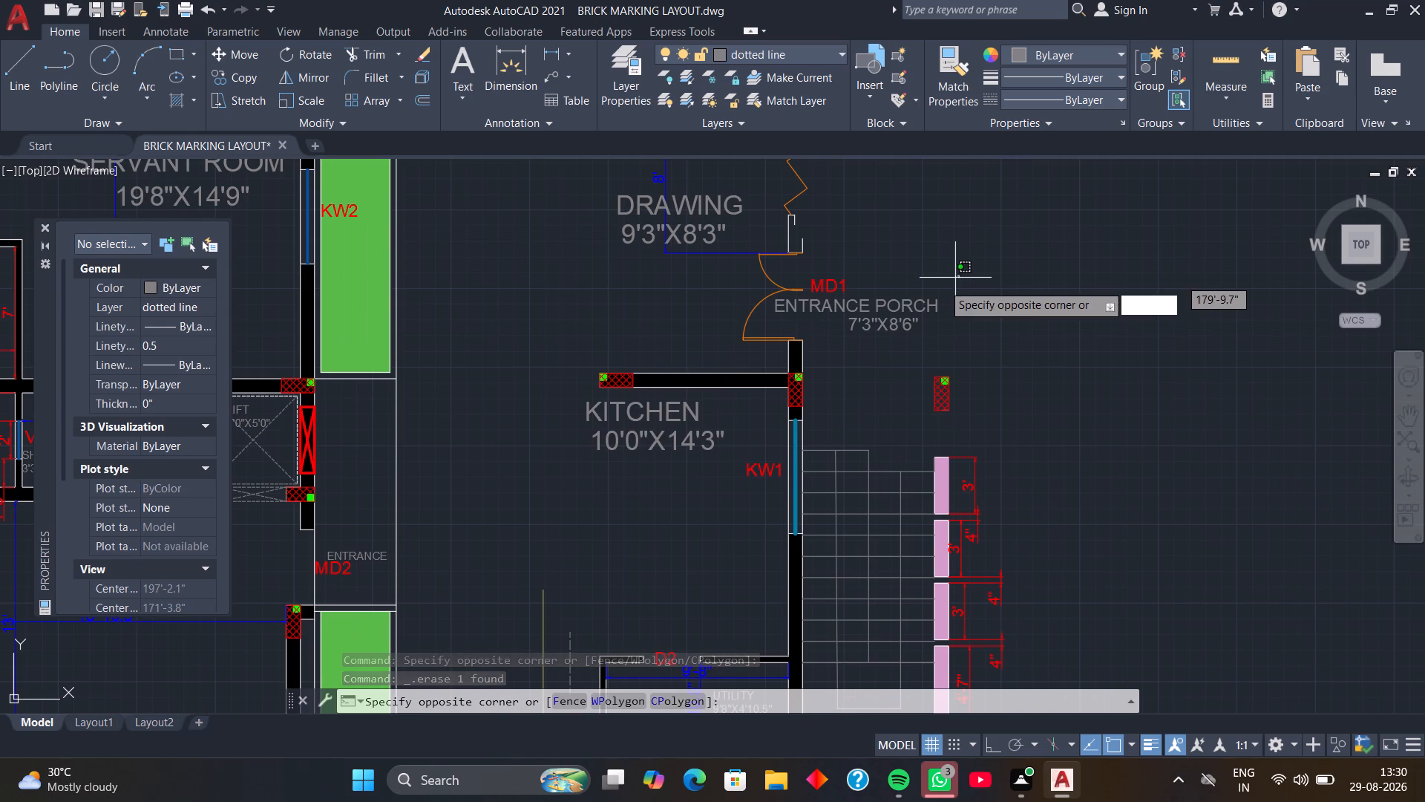
left_click(730, 330)
key("Delete")
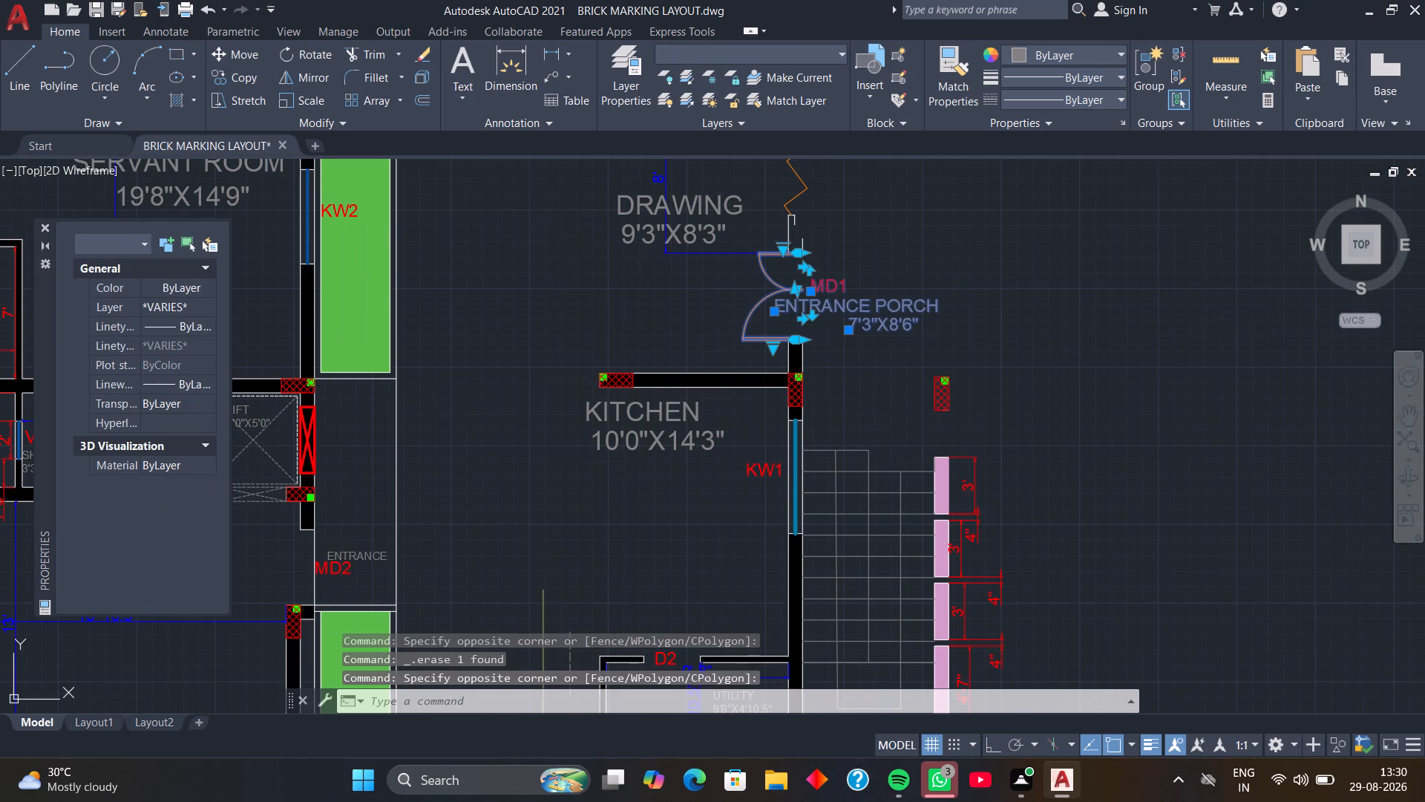
Delete the upper wall section with windows W5 and V1, its dimensions, the drawing room's inner dimensions and the POOJA label.
scroll(802, 204, "down", 2)
middle_click_drag(806, 216, 814, 294)
scroll(819, 280, "up", 2)
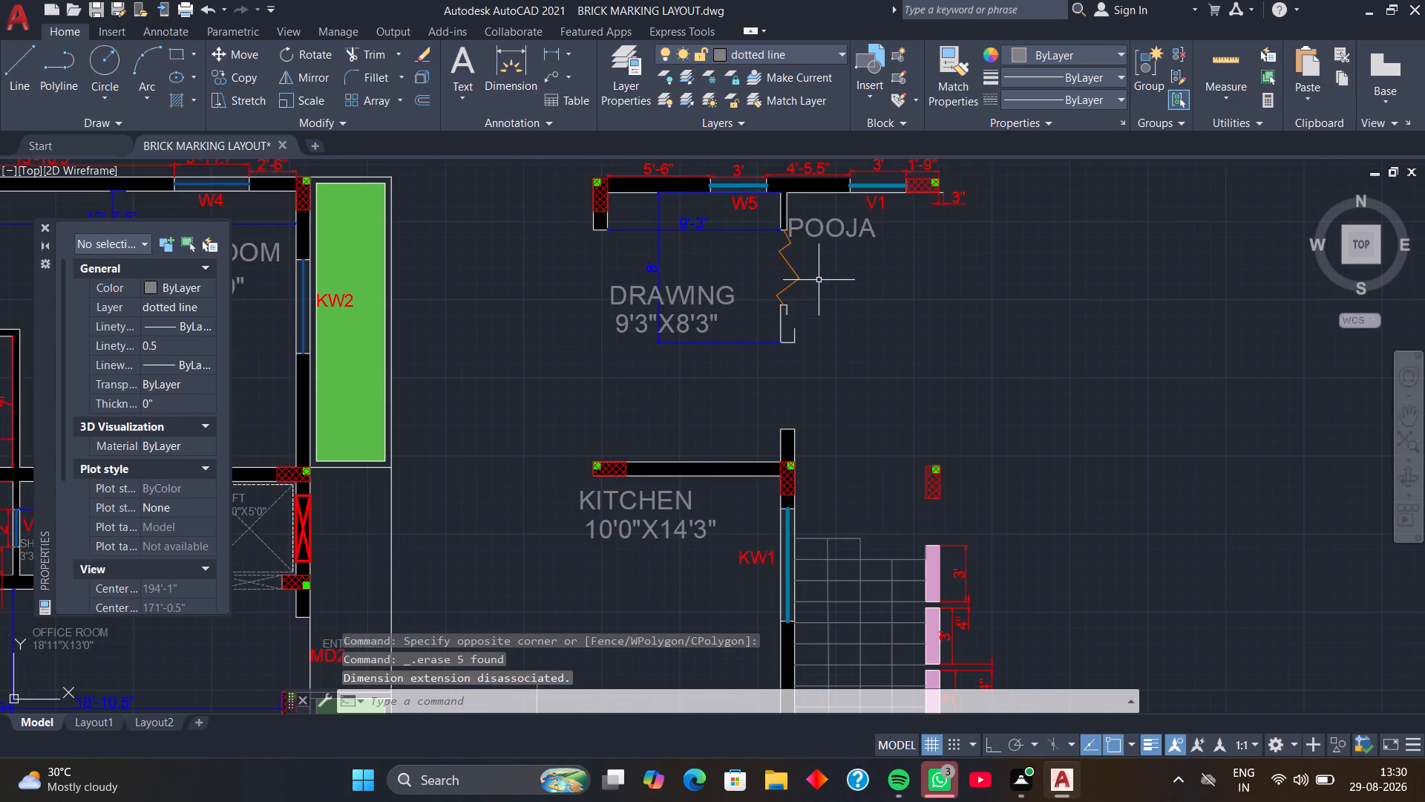
middle_click_drag(821, 247, 814, 339)
left_click(852, 218)
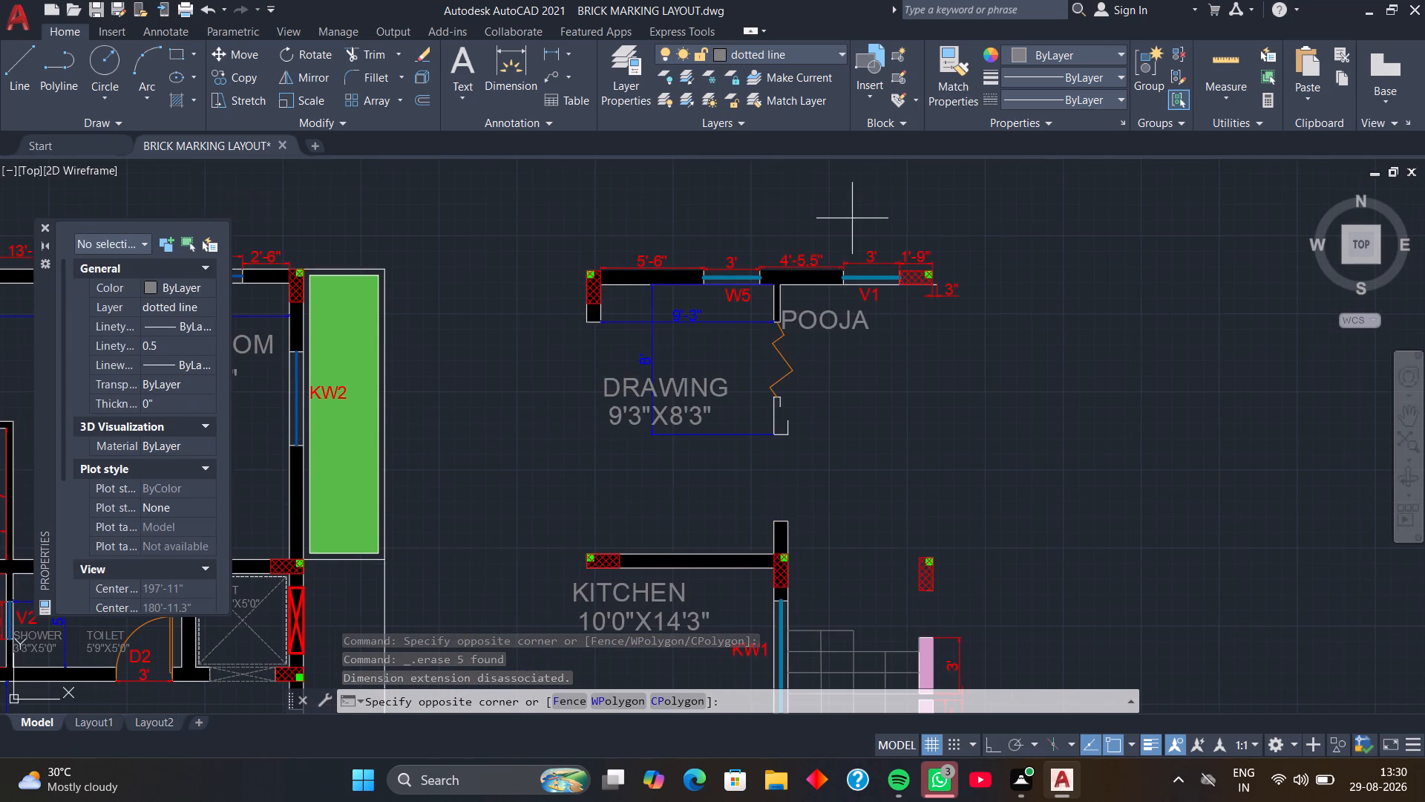
left_click(718, 338)
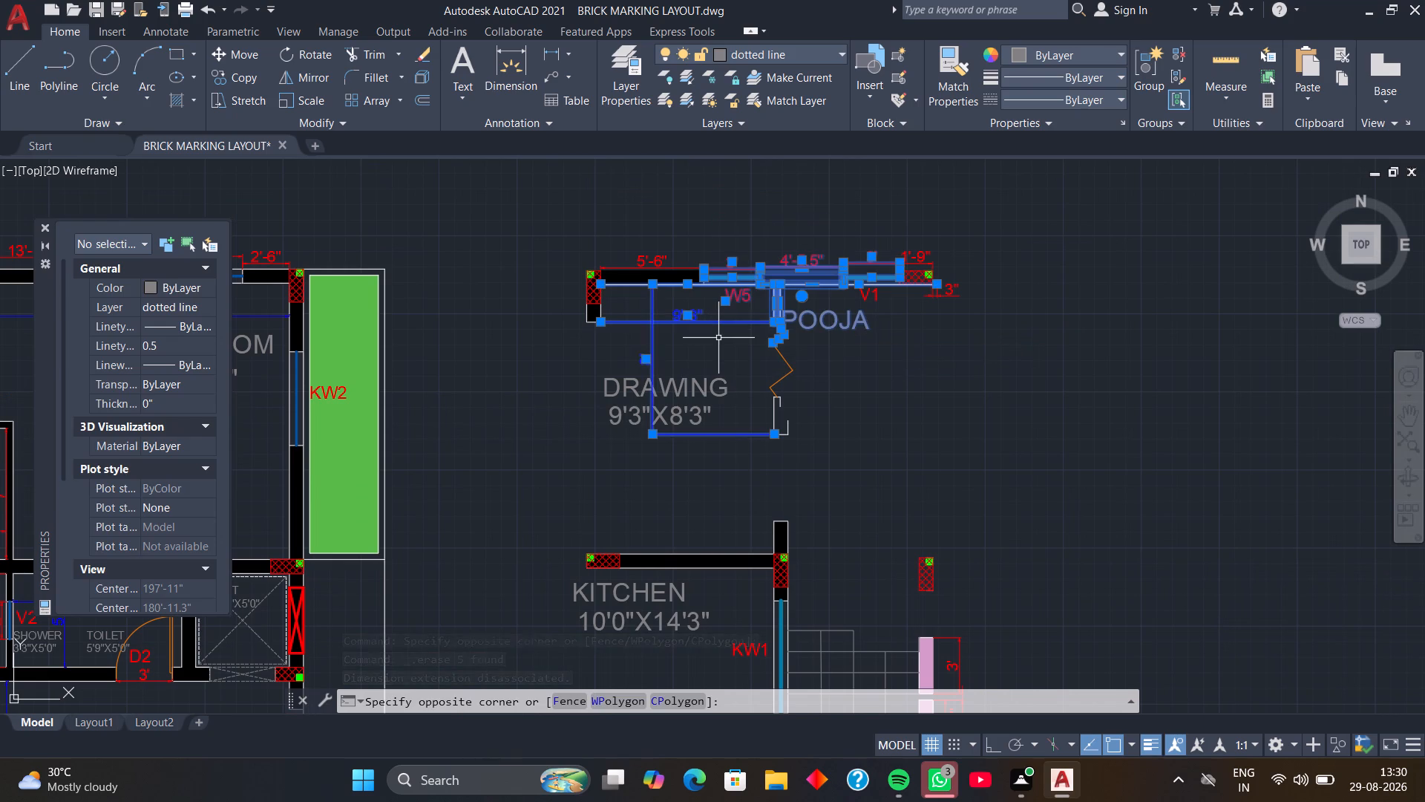
key("Delete")
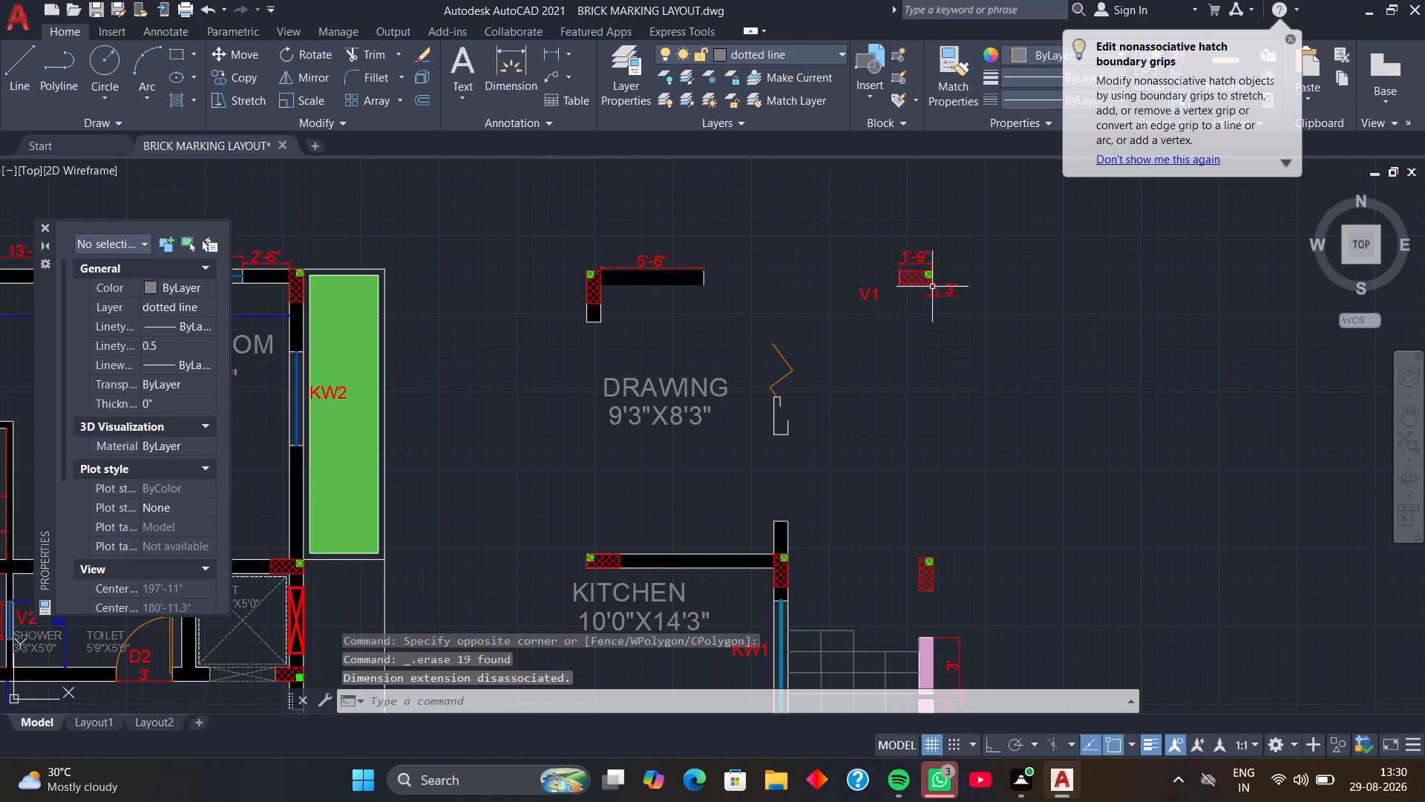
Delete the 3" dimension beside the upper corner column and the leftover V1 tag, keeping the column itself.
scroll(933, 287, "up", 3)
left_click(1015, 265)
left_click(922, 336)
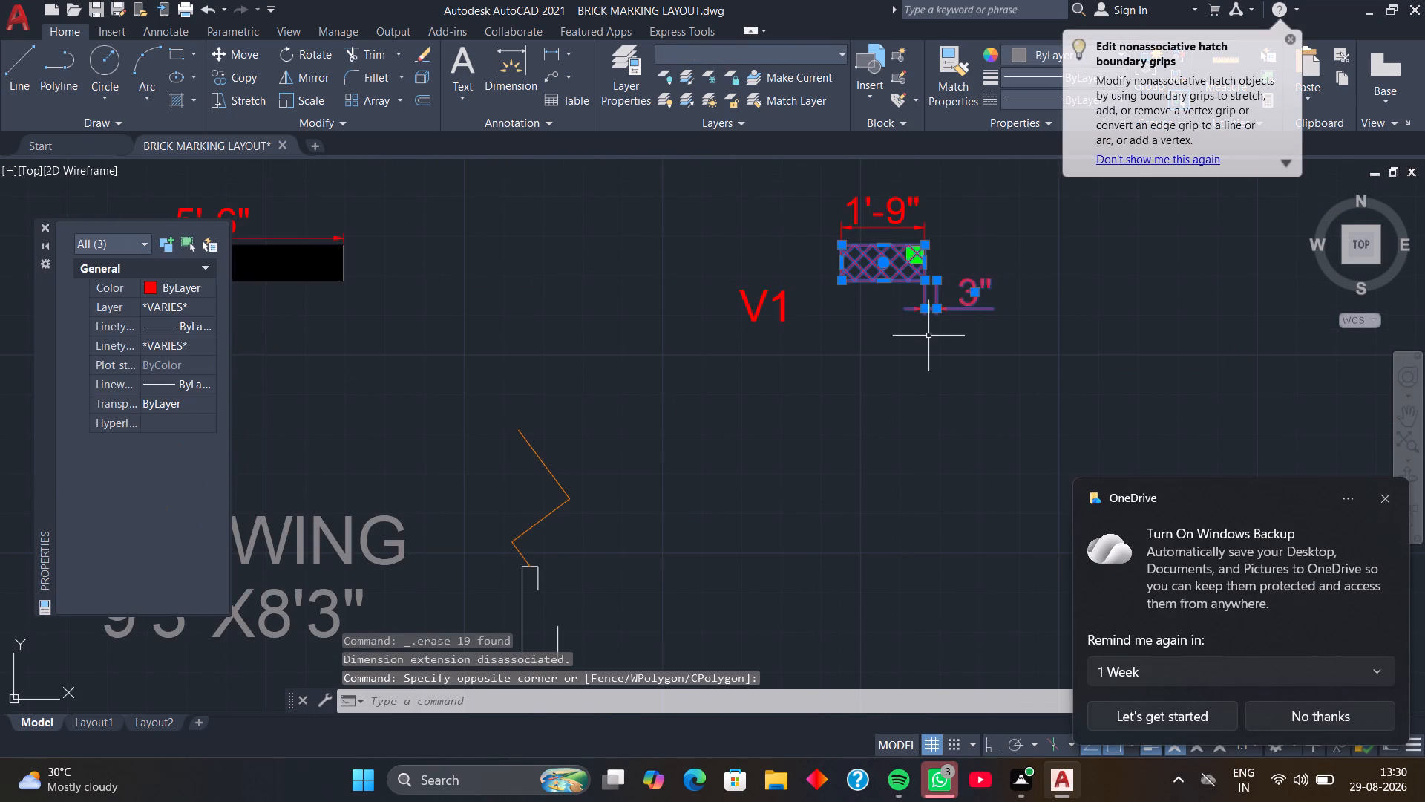
key("Escape")
left_click(964, 305)
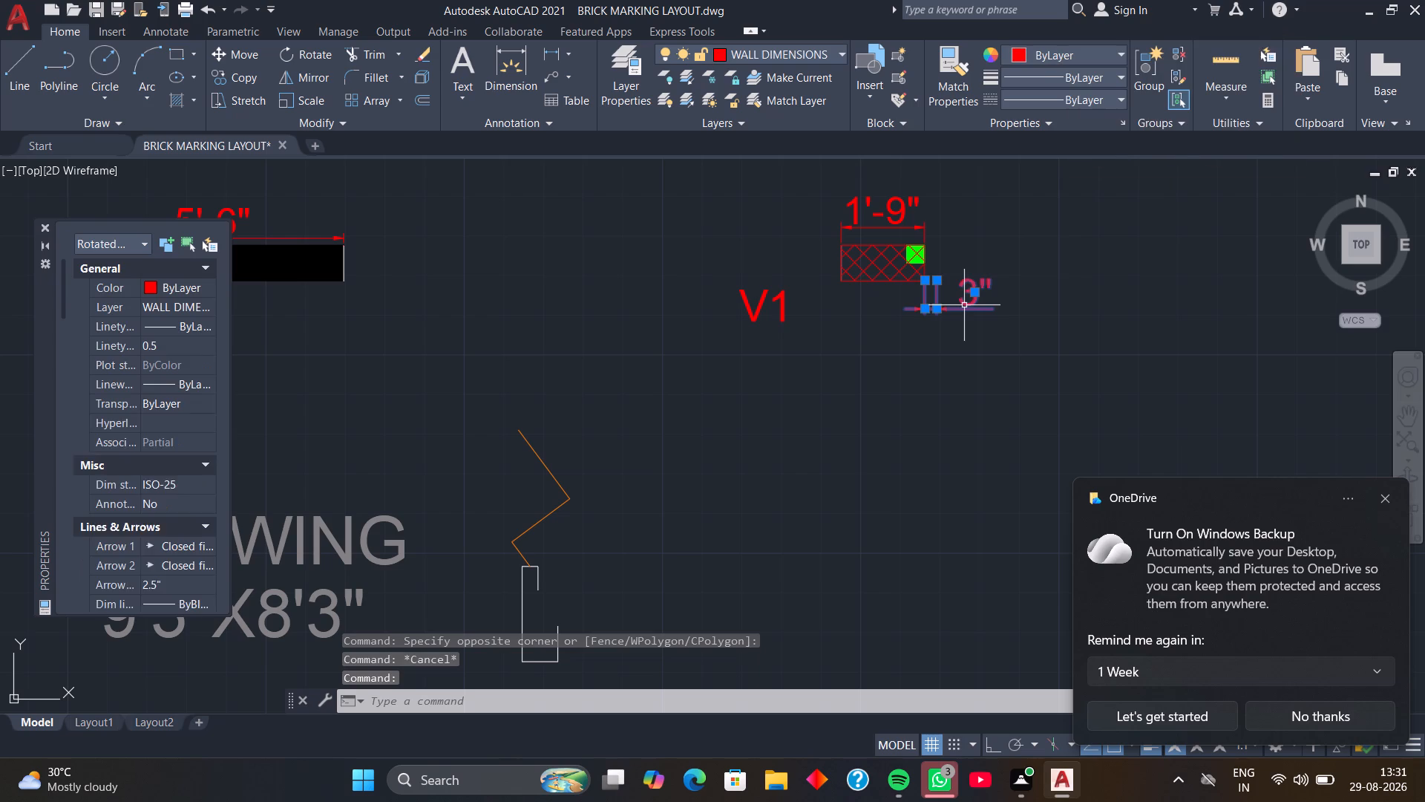
key("Delete")
left_click(798, 299)
left_click(723, 325)
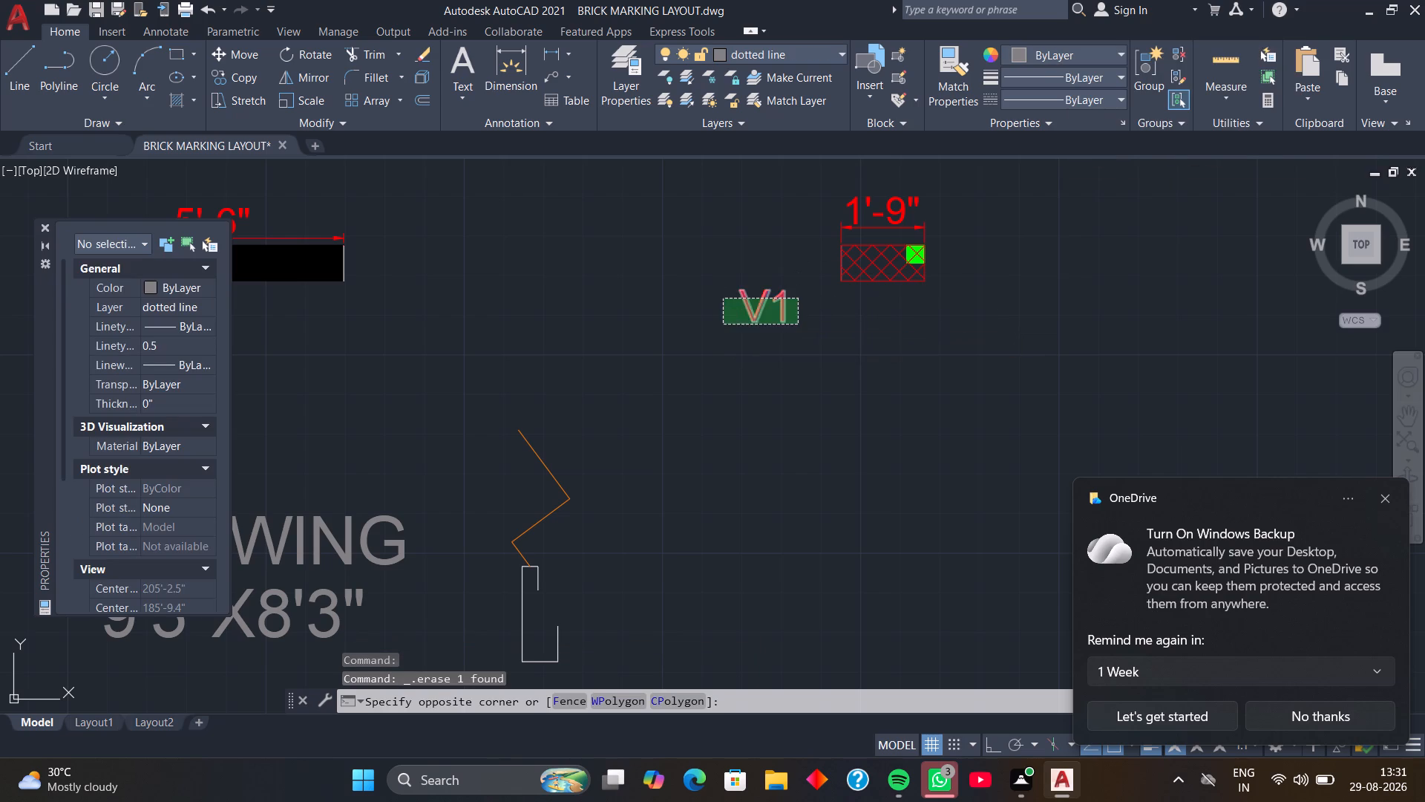
key("Delete")
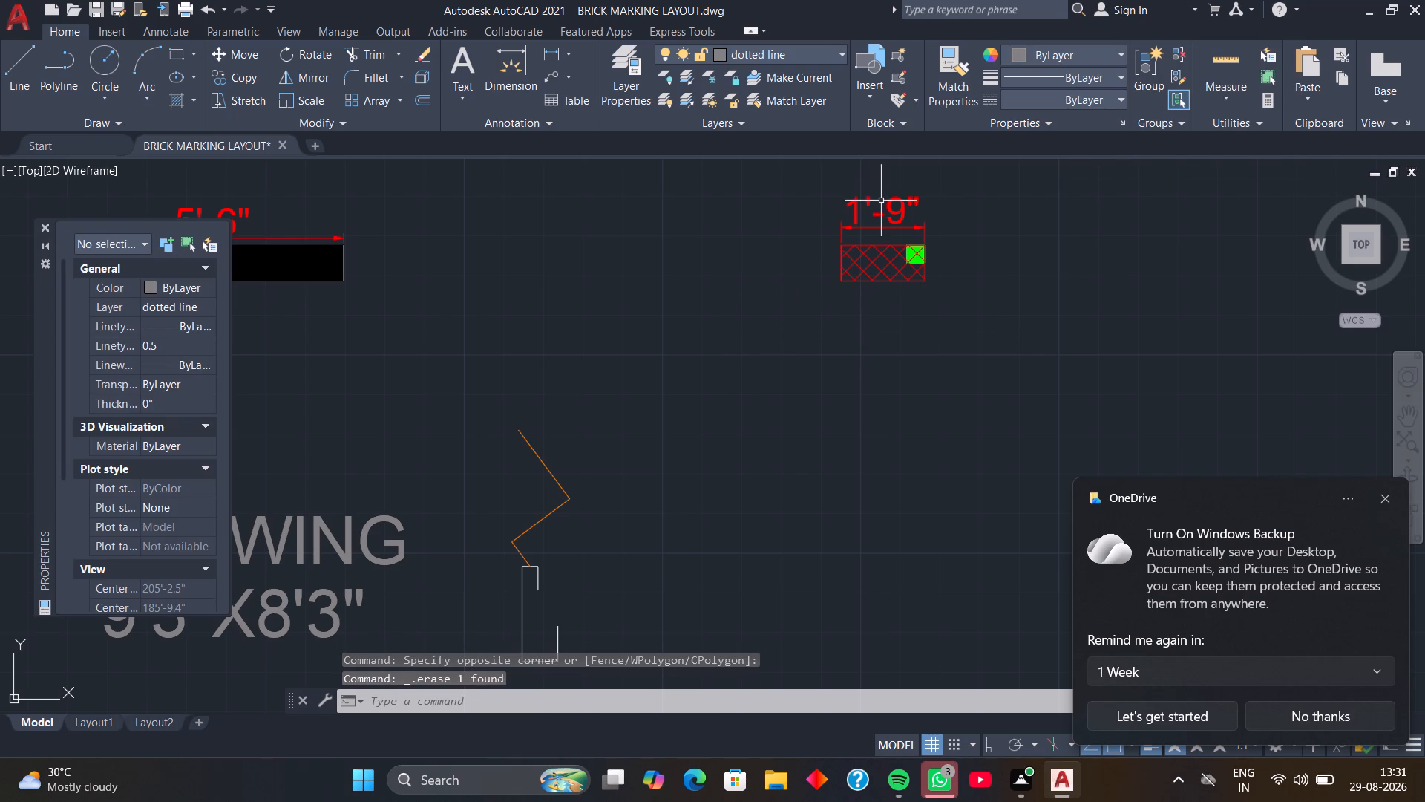
Delete the 1'-9" dimension above the upper corner column, keeping the column itself.
left_click(892, 205)
Delete the DRAWING label with its 9'3"X8'3" size text, plus the orange zigzag line and white wall outline beside it.
scroll(773, 259, "down", 1)
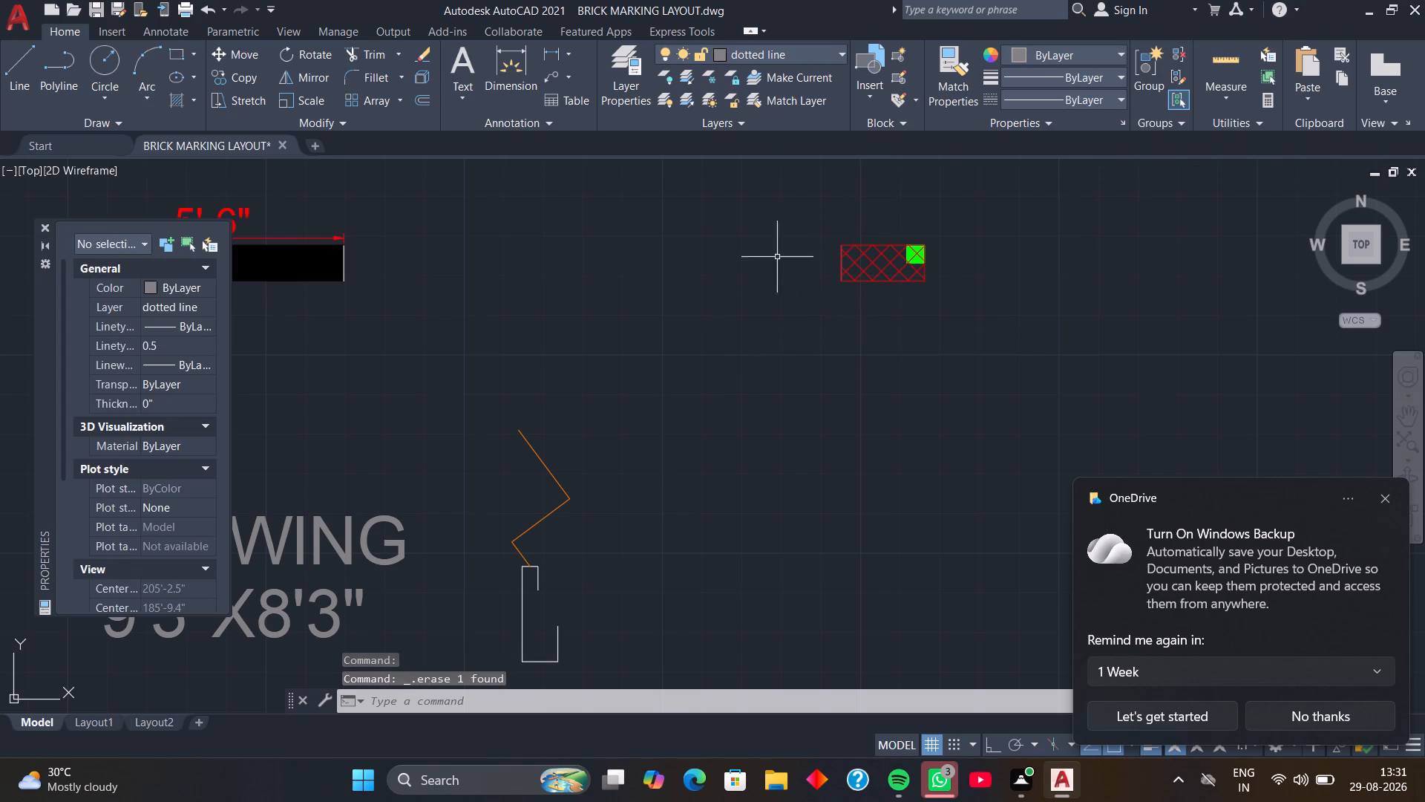
scroll(767, 264, "down", 1)
middle_click_drag(757, 326, 805, 261)
left_click(761, 259)
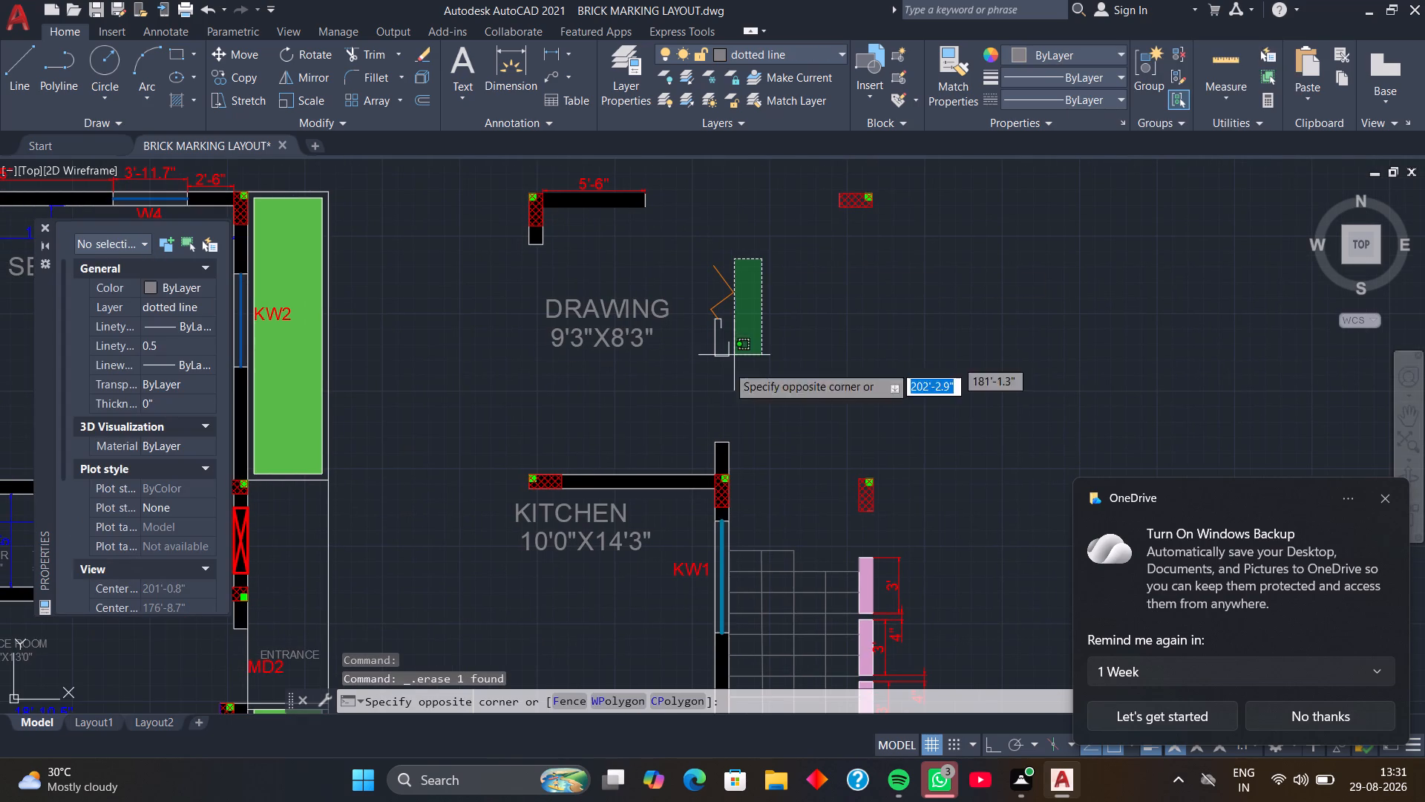
left_click(497, 397)
key("Delete")
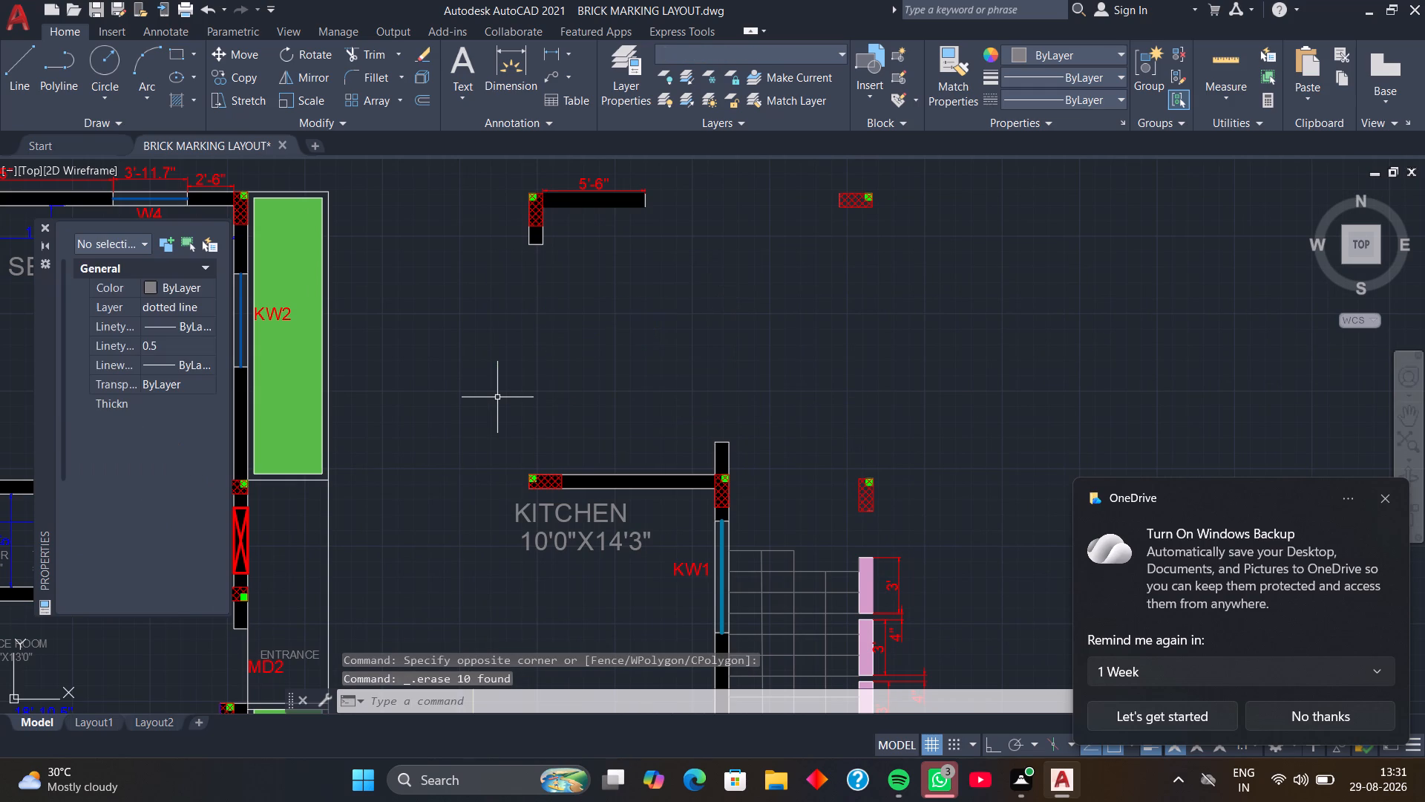
Delete the L-shaped wall piece above the kitchen with its 5'-6" dimension and leftover outline lines, keeping the red-hatched column.
scroll(542, 332, "down", 1)
middle_click_drag(552, 331, 681, 363)
scroll(734, 295, "up", 1)
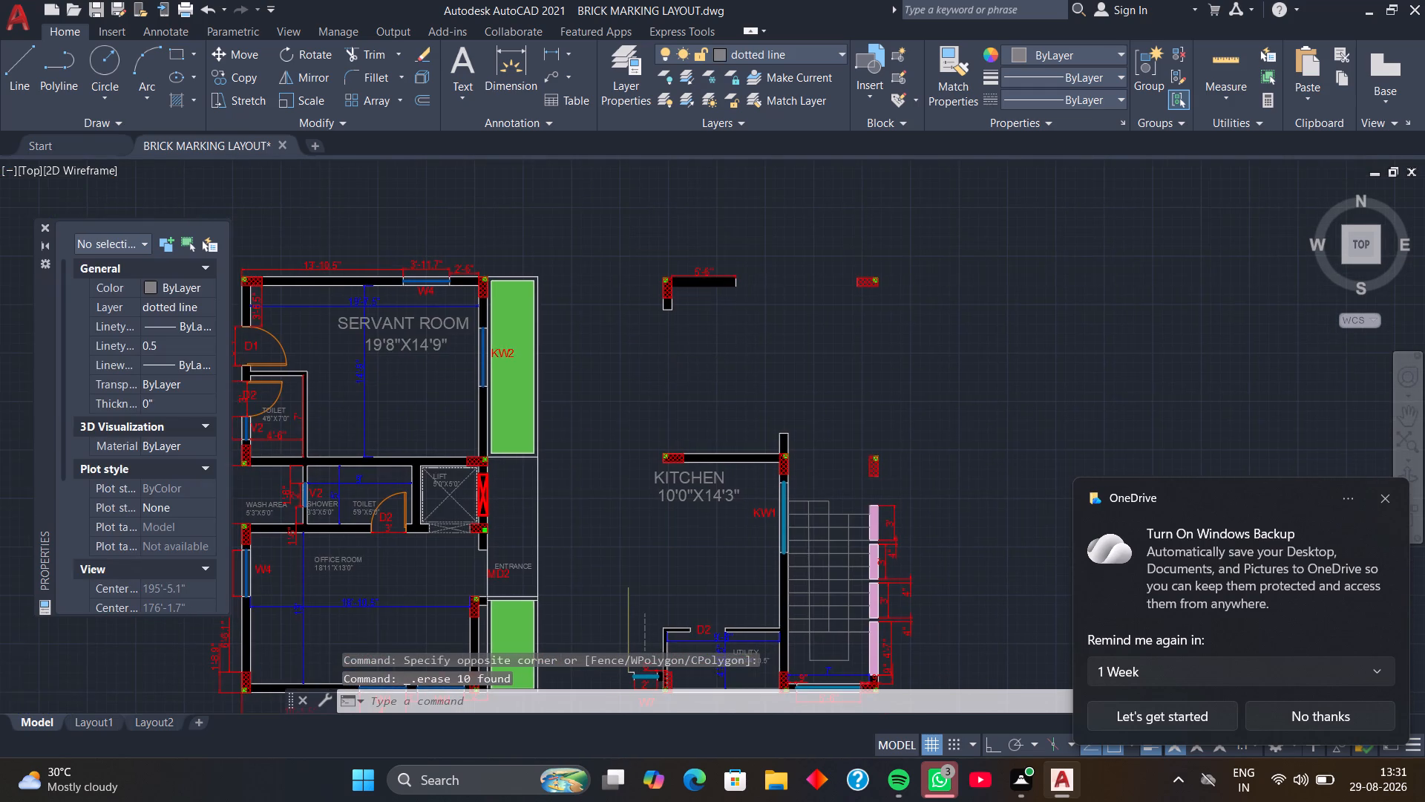
scroll(734, 295, "up", 1)
left_click(771, 221)
left_click(624, 330)
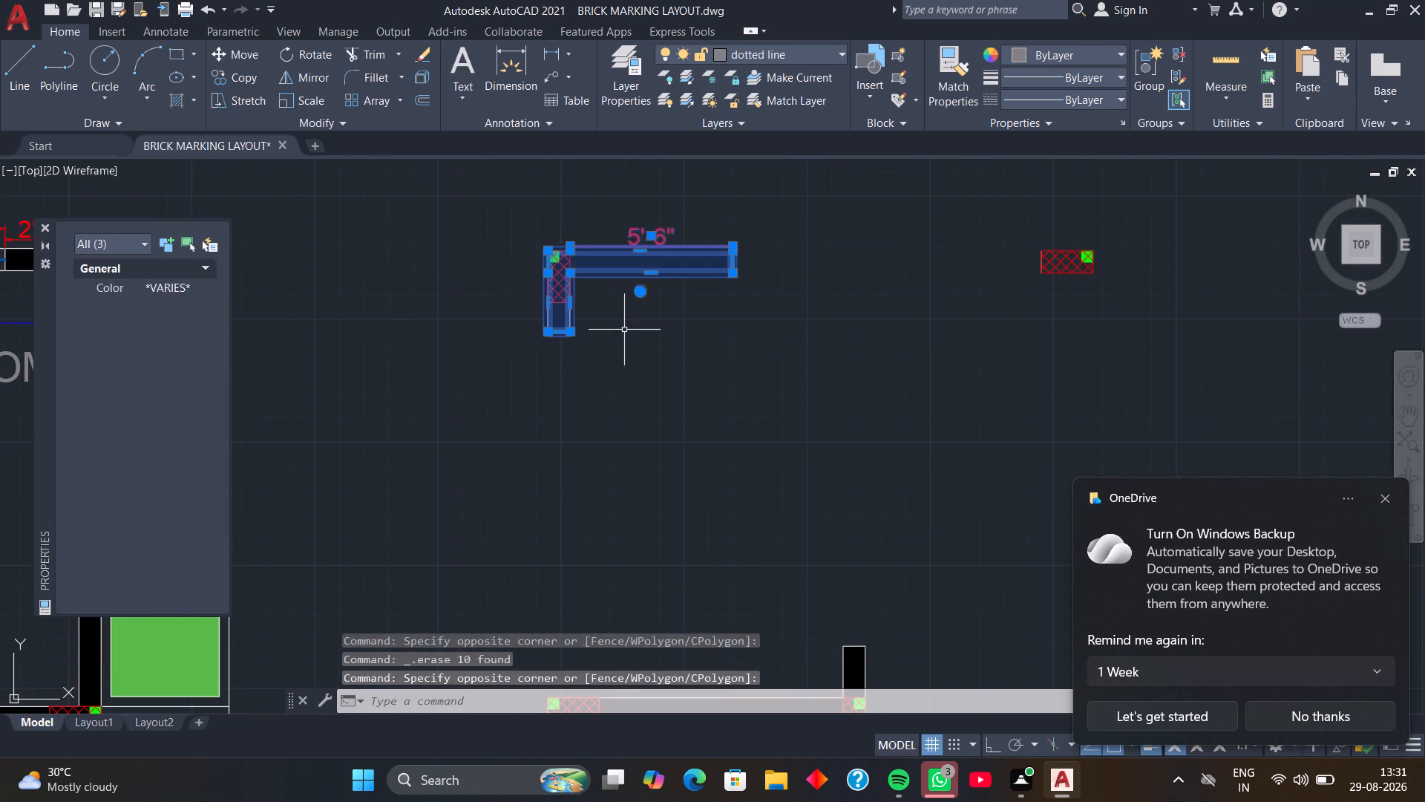
key("Delete")
middle_click_drag(619, 333, 847, 338)
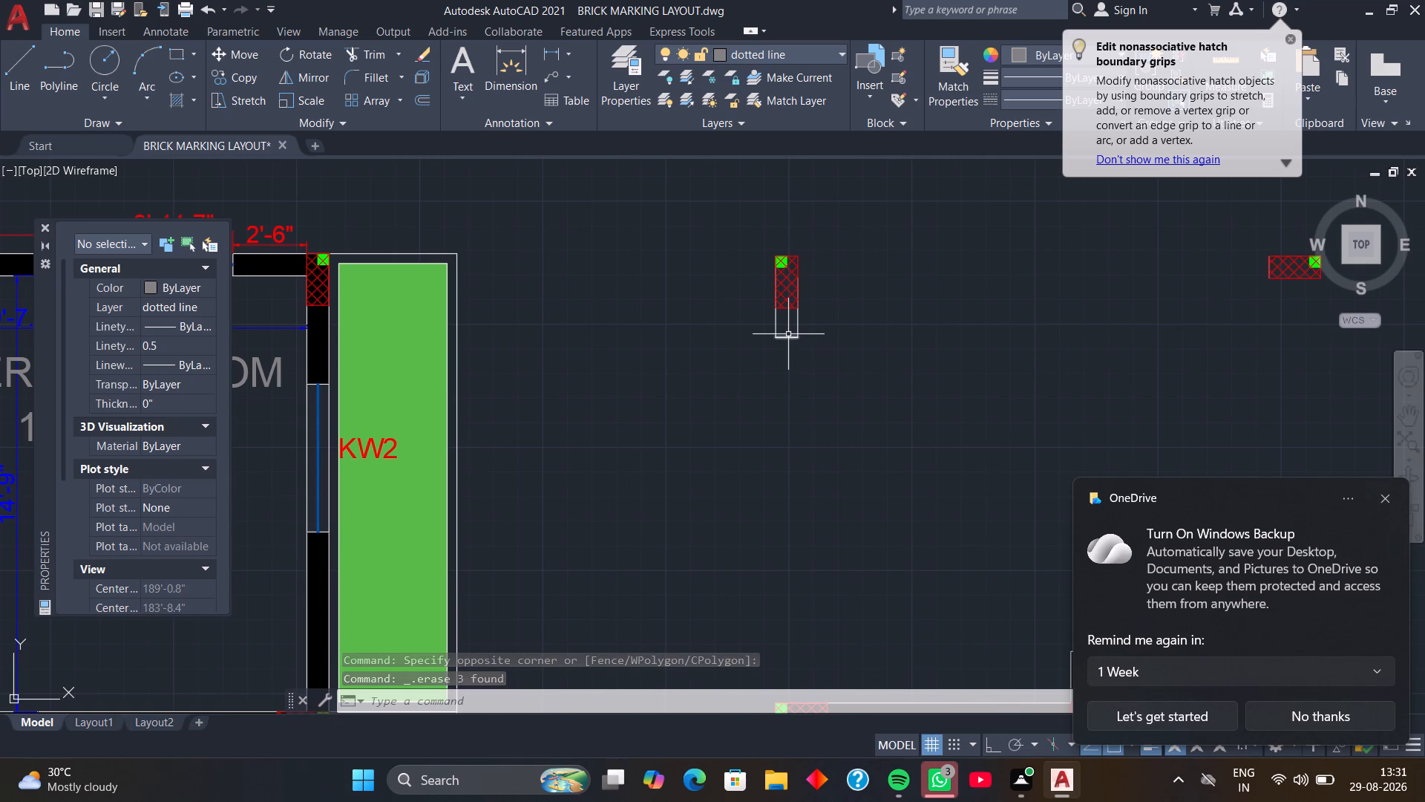
left_click(809, 325)
left_click(763, 351)
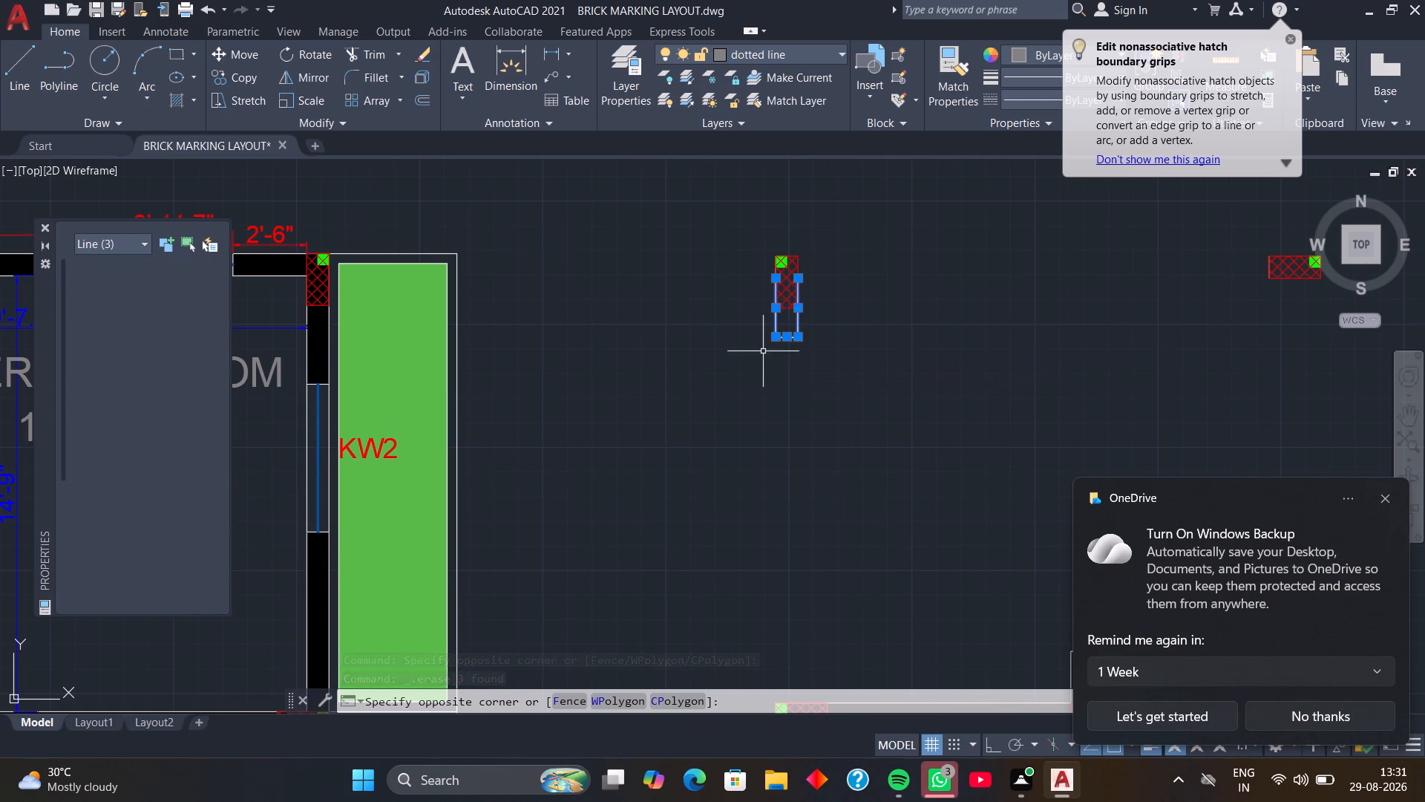
key("Delete")
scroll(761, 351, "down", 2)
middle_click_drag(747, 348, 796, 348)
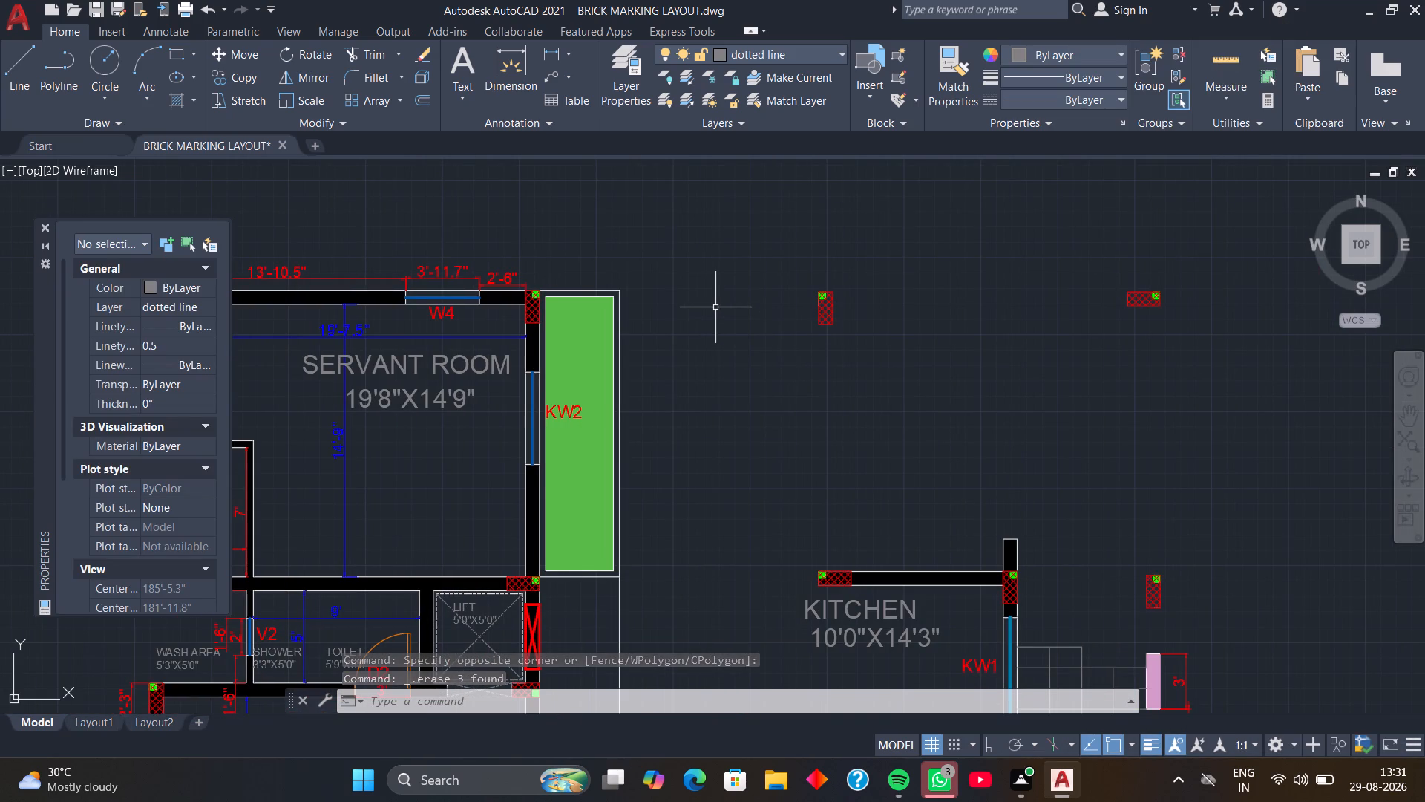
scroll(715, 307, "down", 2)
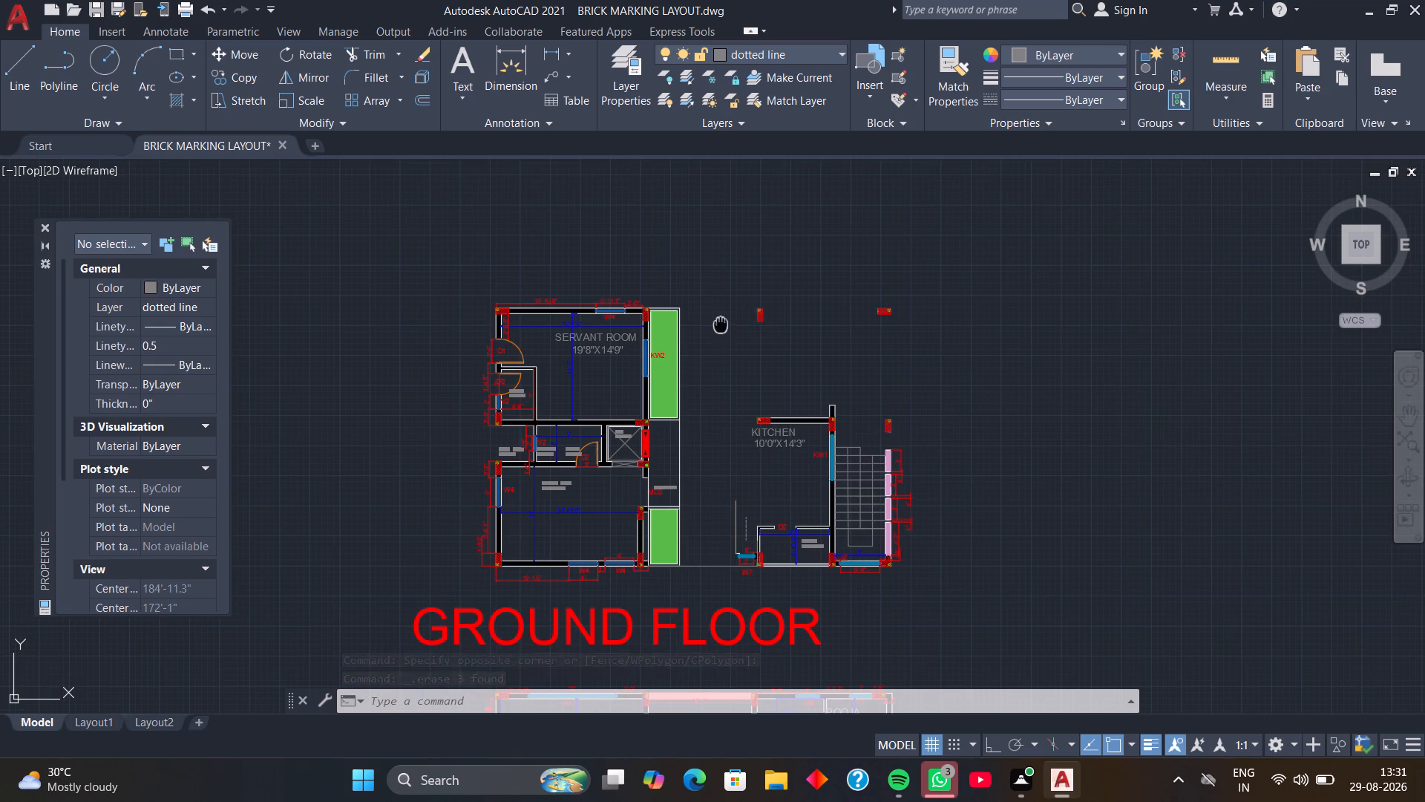
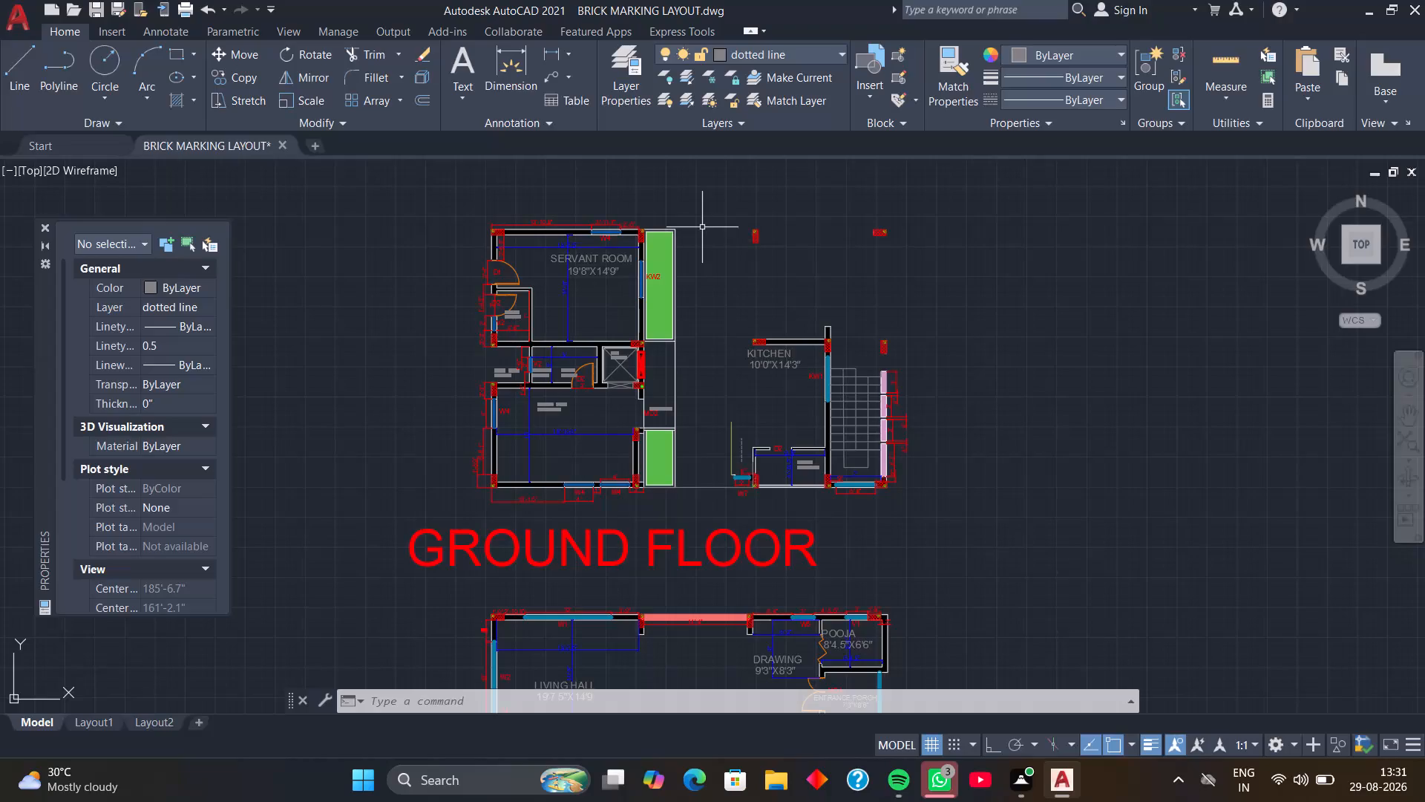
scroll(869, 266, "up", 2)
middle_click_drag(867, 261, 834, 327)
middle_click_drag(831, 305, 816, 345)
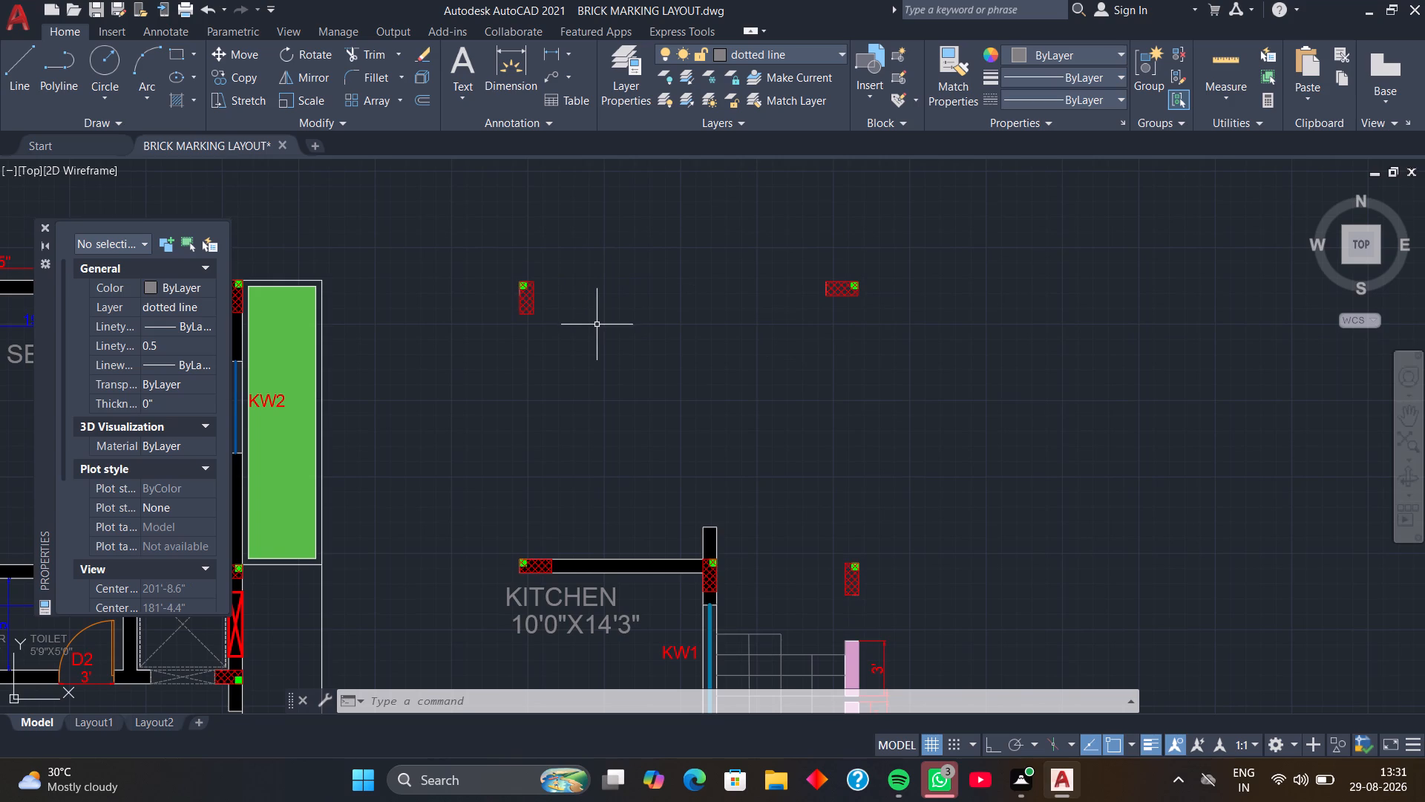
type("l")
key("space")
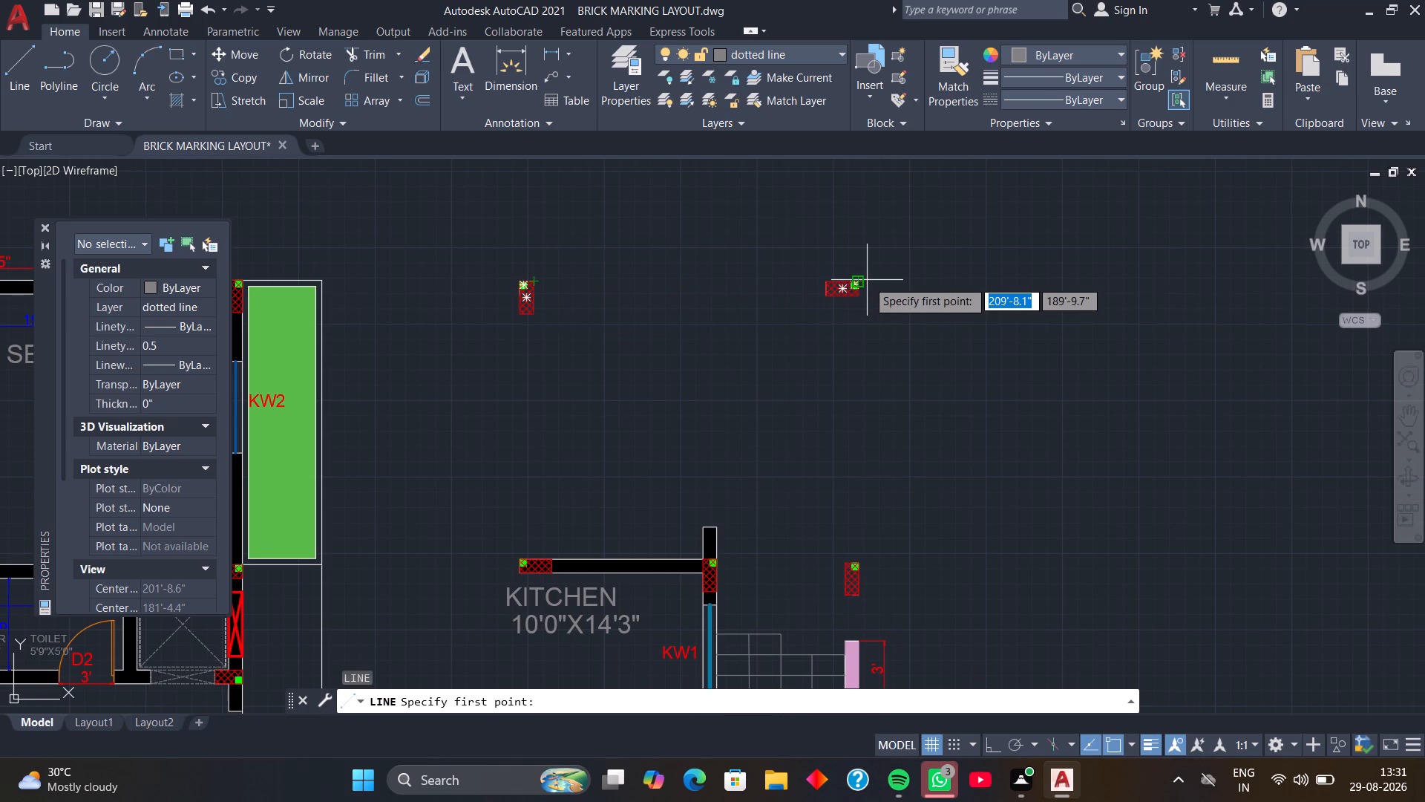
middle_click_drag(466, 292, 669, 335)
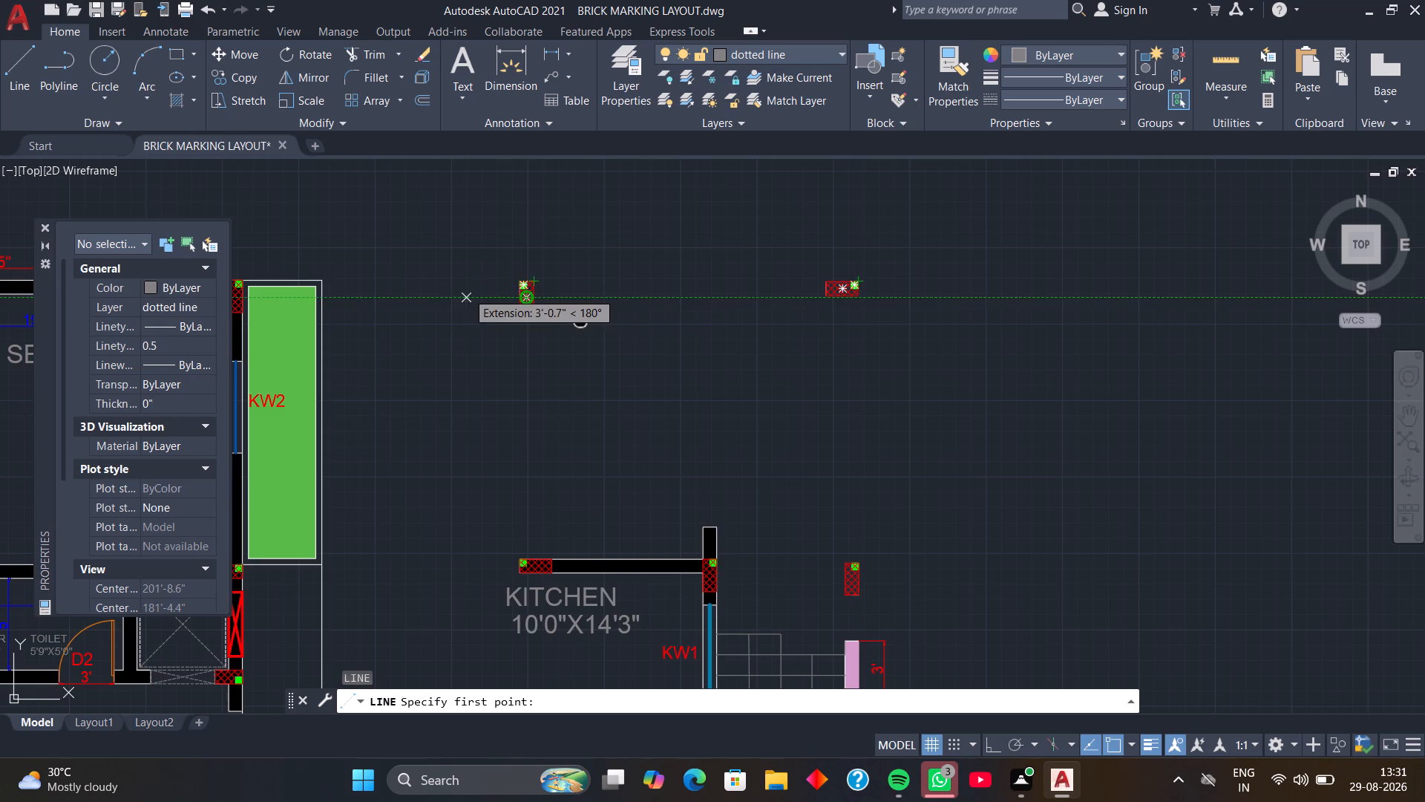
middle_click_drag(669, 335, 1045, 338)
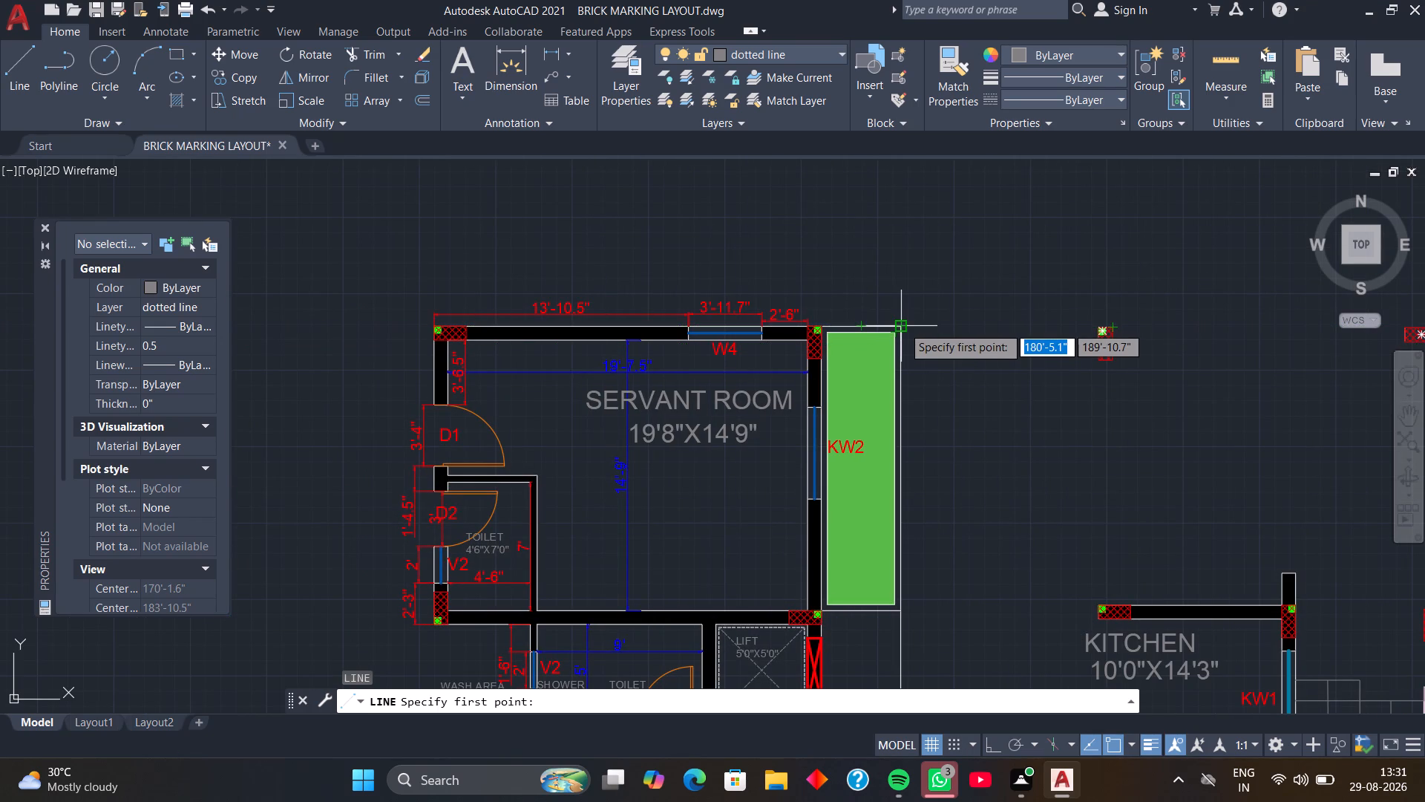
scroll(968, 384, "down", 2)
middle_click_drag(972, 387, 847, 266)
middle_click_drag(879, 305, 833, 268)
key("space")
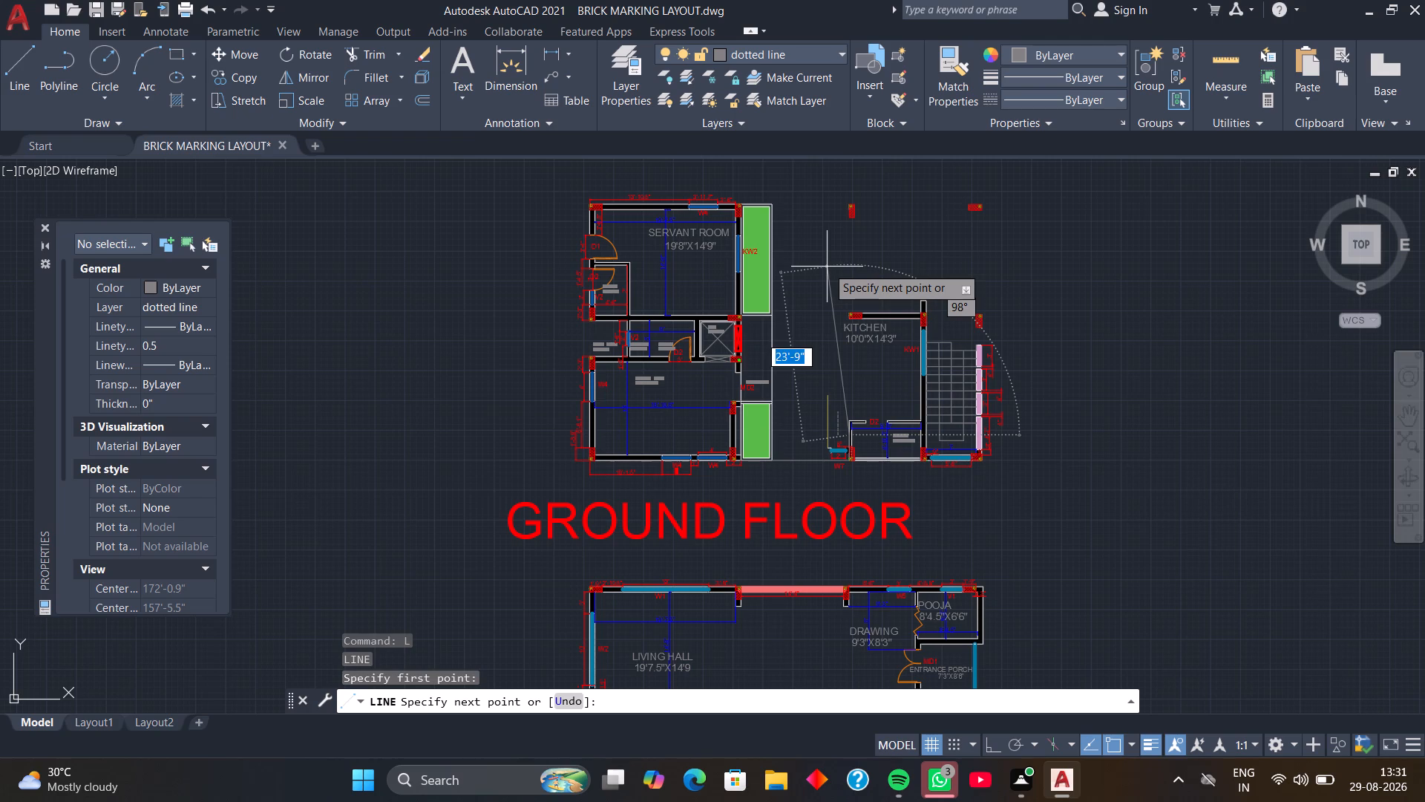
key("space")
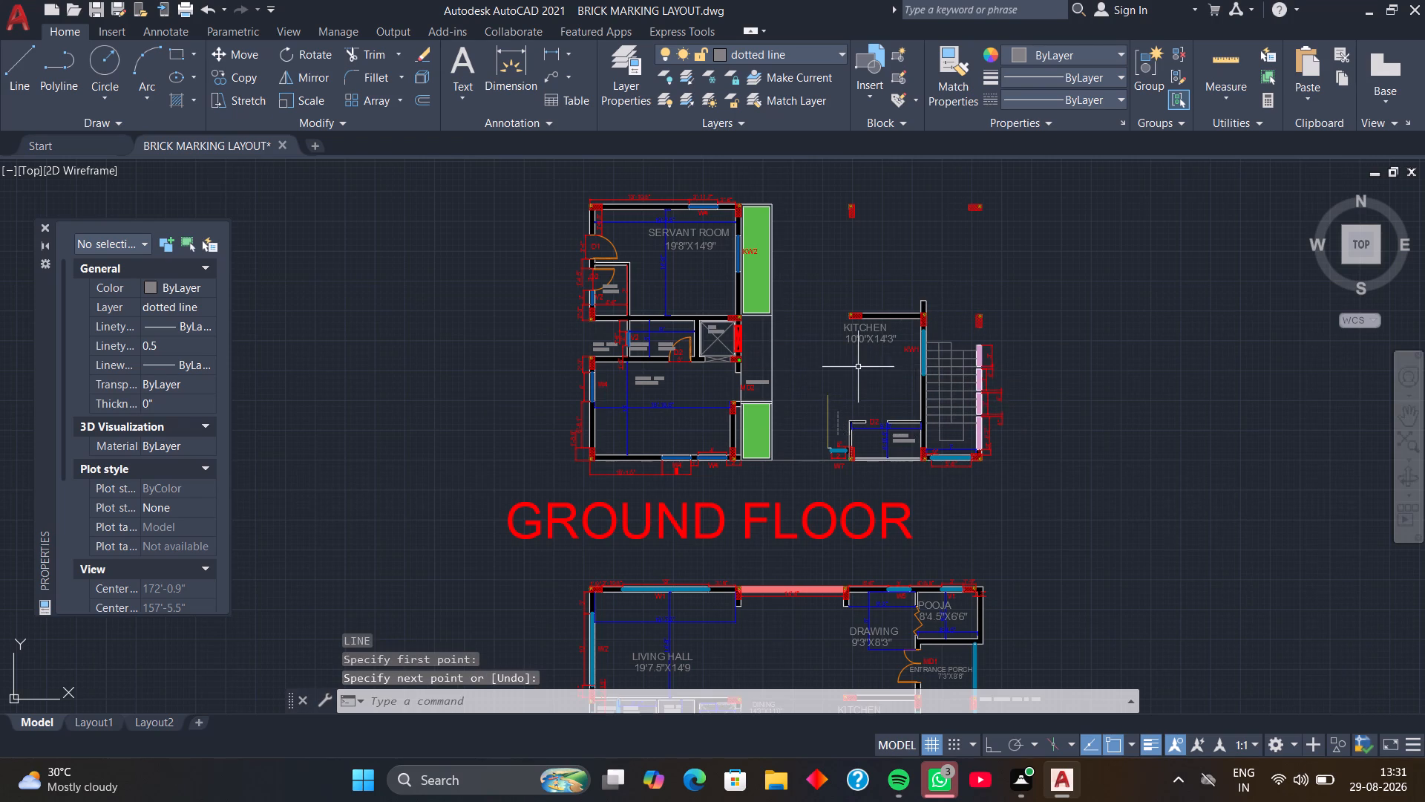
Delete the black-filled horizontal wall above the KITCHEN label, including its outlines, keeping the red-hatched columns at both ends.
scroll(858, 373, "down", 1)
middle_click_drag(858, 374, 845, 370)
scroll(857, 338, "up", 3)
left_click(897, 296)
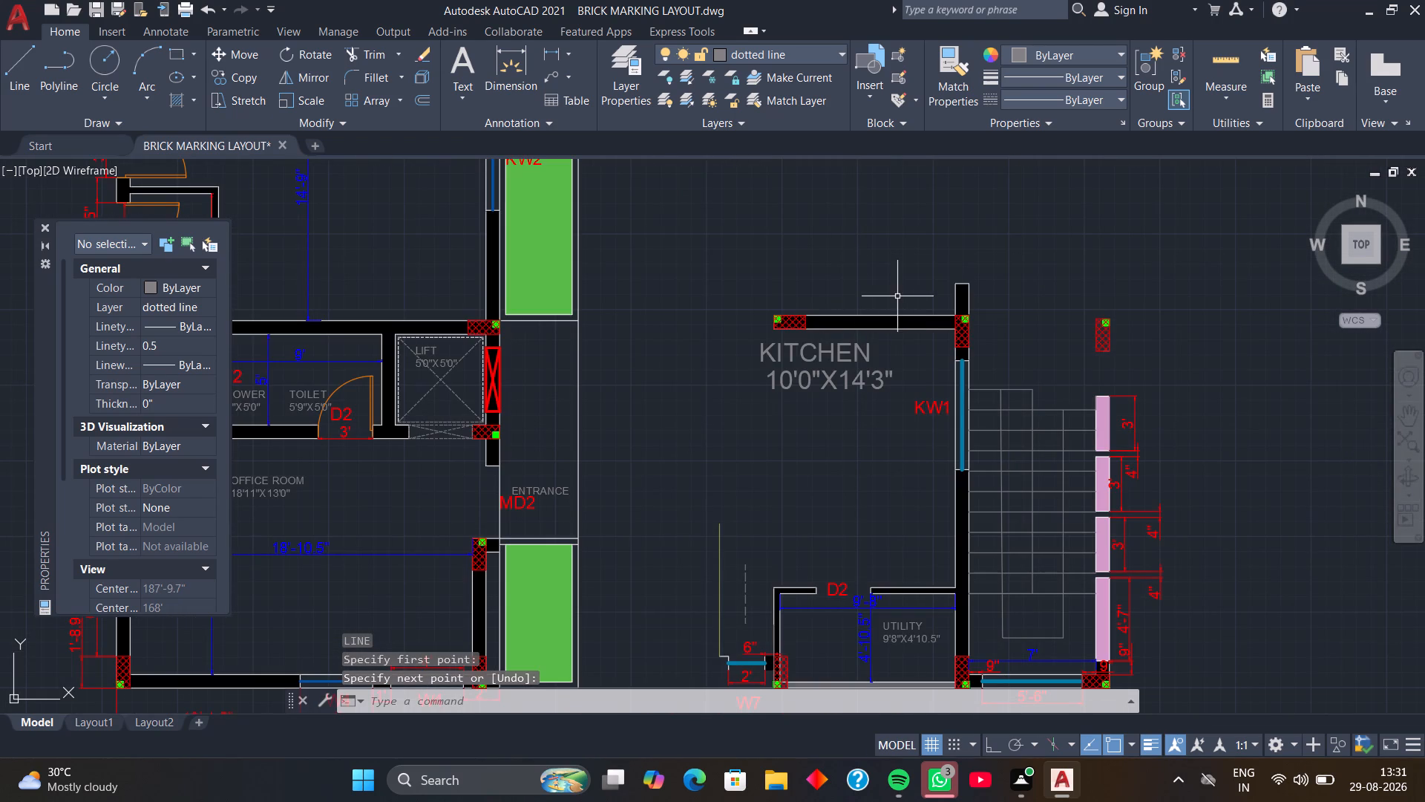
left_click(871, 355)
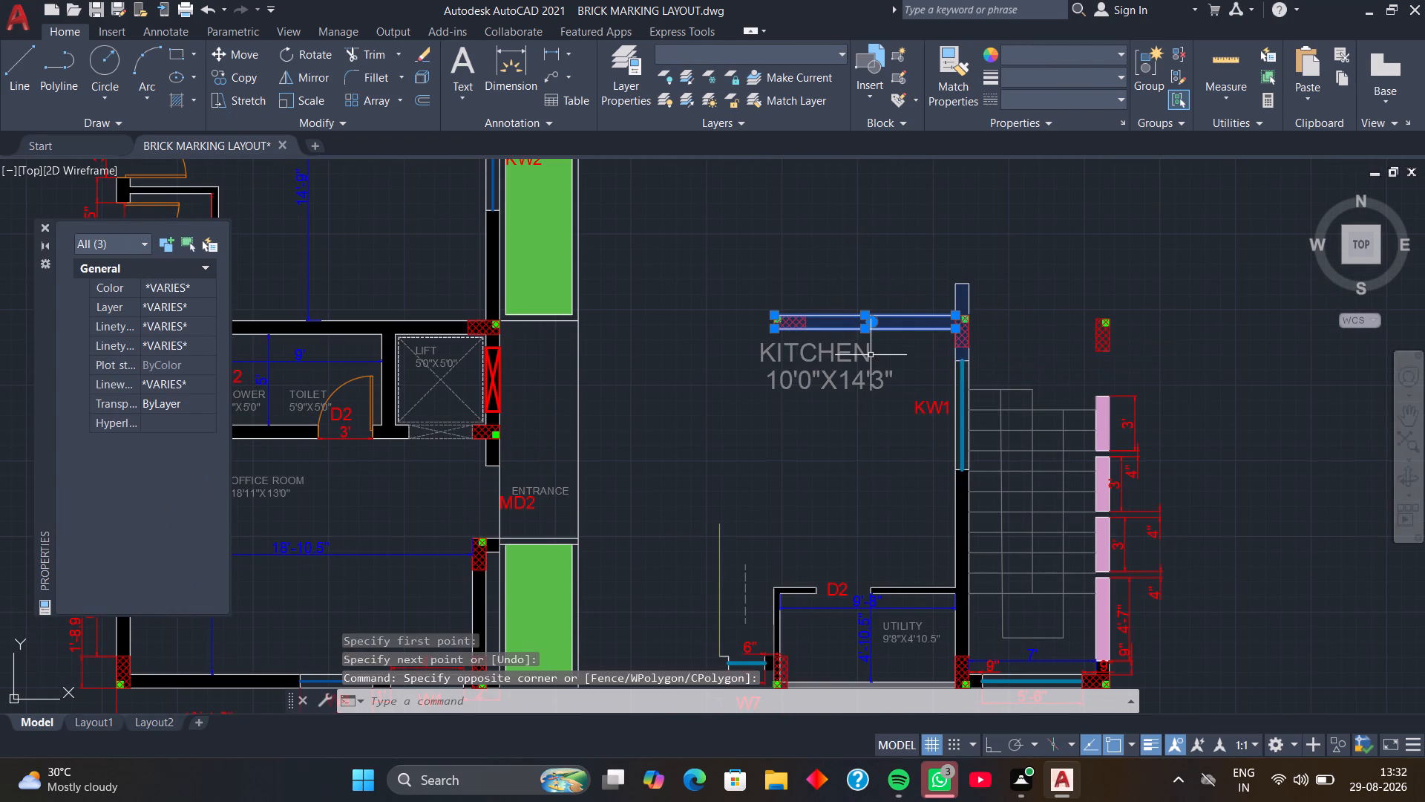
key("Delete")
Delete the KITCHEN label with its 10'0"X14'3" size text and the KW1 tag beside the stair wall.
left_click(880, 337)
left_click(842, 404)
key("Delete")
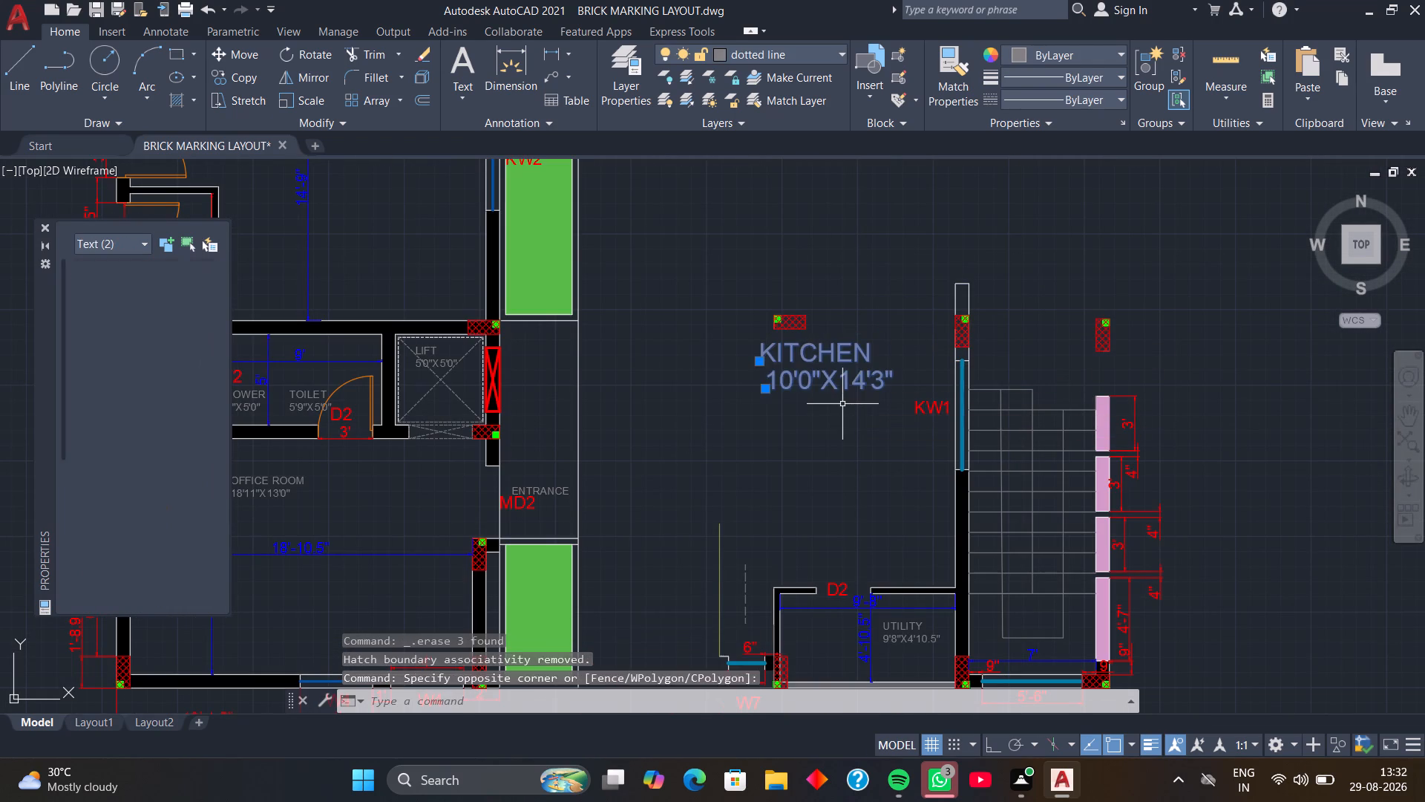
left_click(942, 405)
key("Delete")
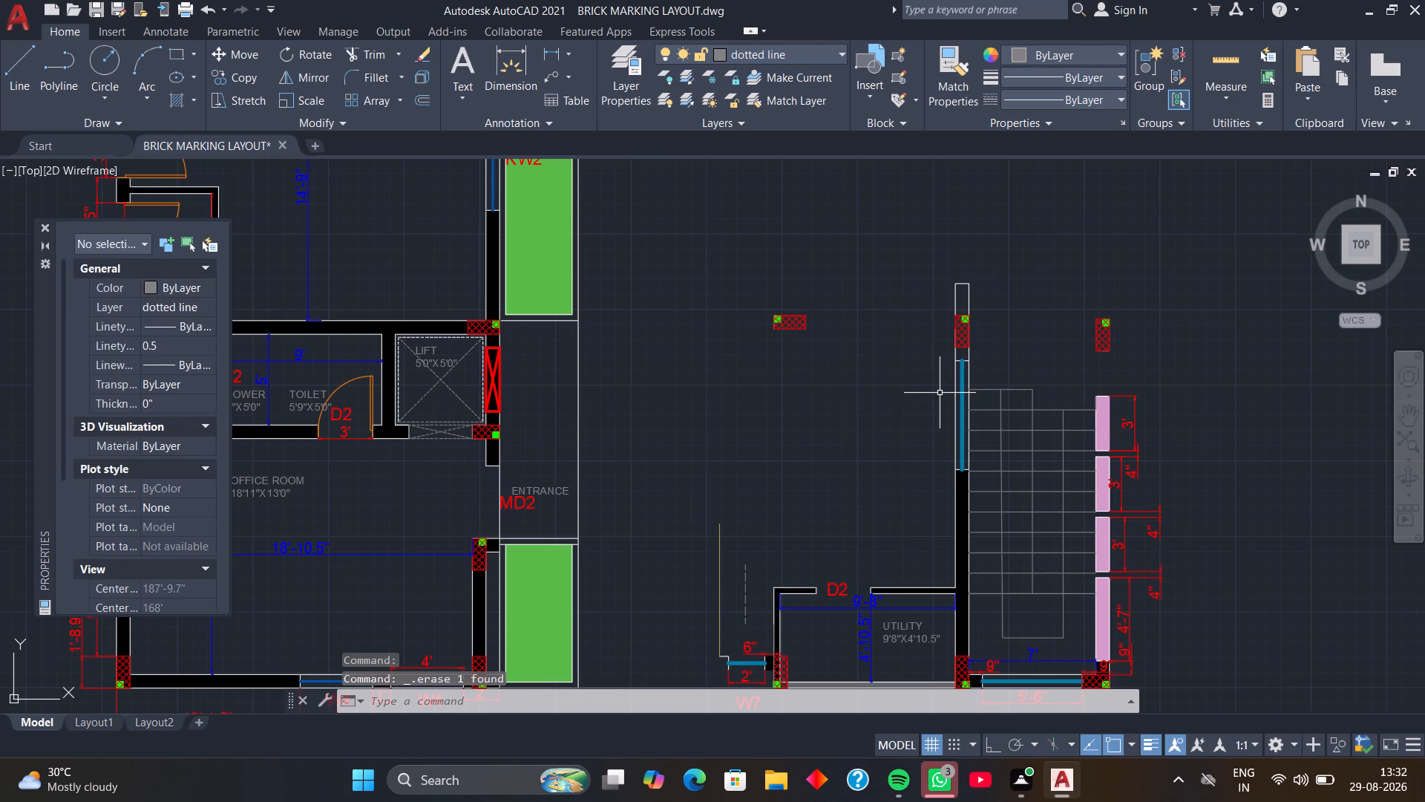
Delete the wall stub's outline above the column near the staircase, including the long stair-side wall line, keeping the column.
scroll(948, 385, "up", 2)
middle_click_drag(951, 340, 903, 434)
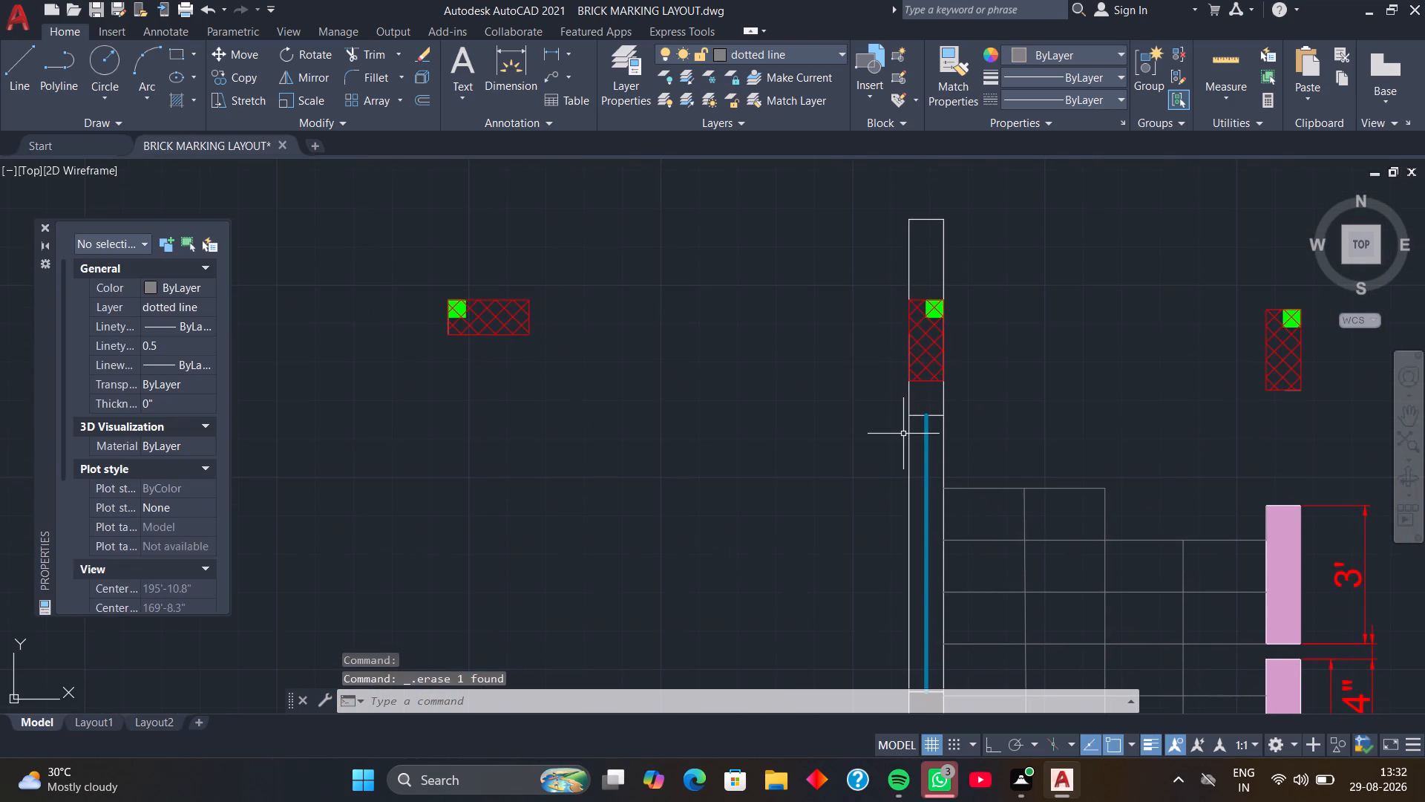
left_click(967, 247)
left_click(870, 268)
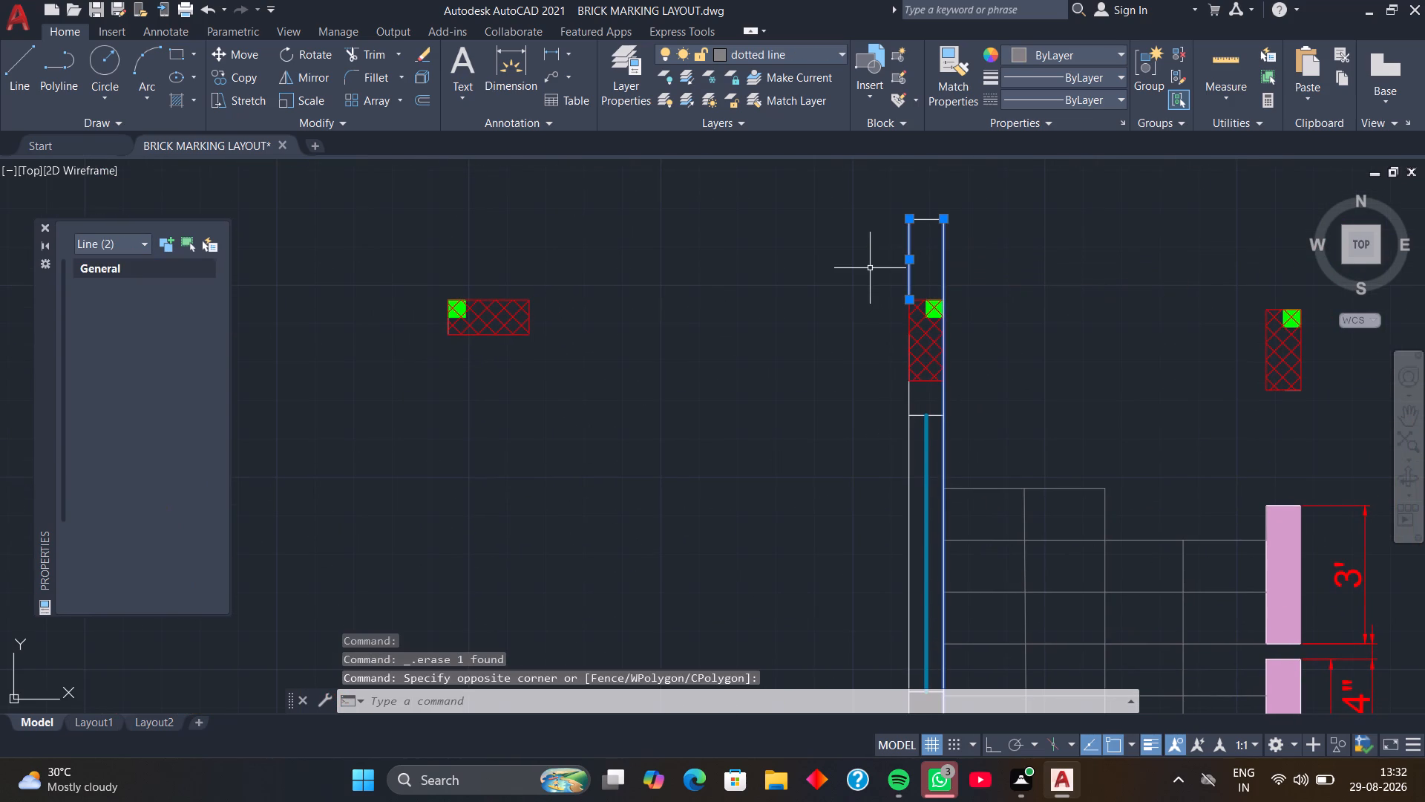
key("Delete")
middle_click_drag(959, 230, 969, 278)
left_click(969, 254)
left_click(917, 283)
key("Delete")
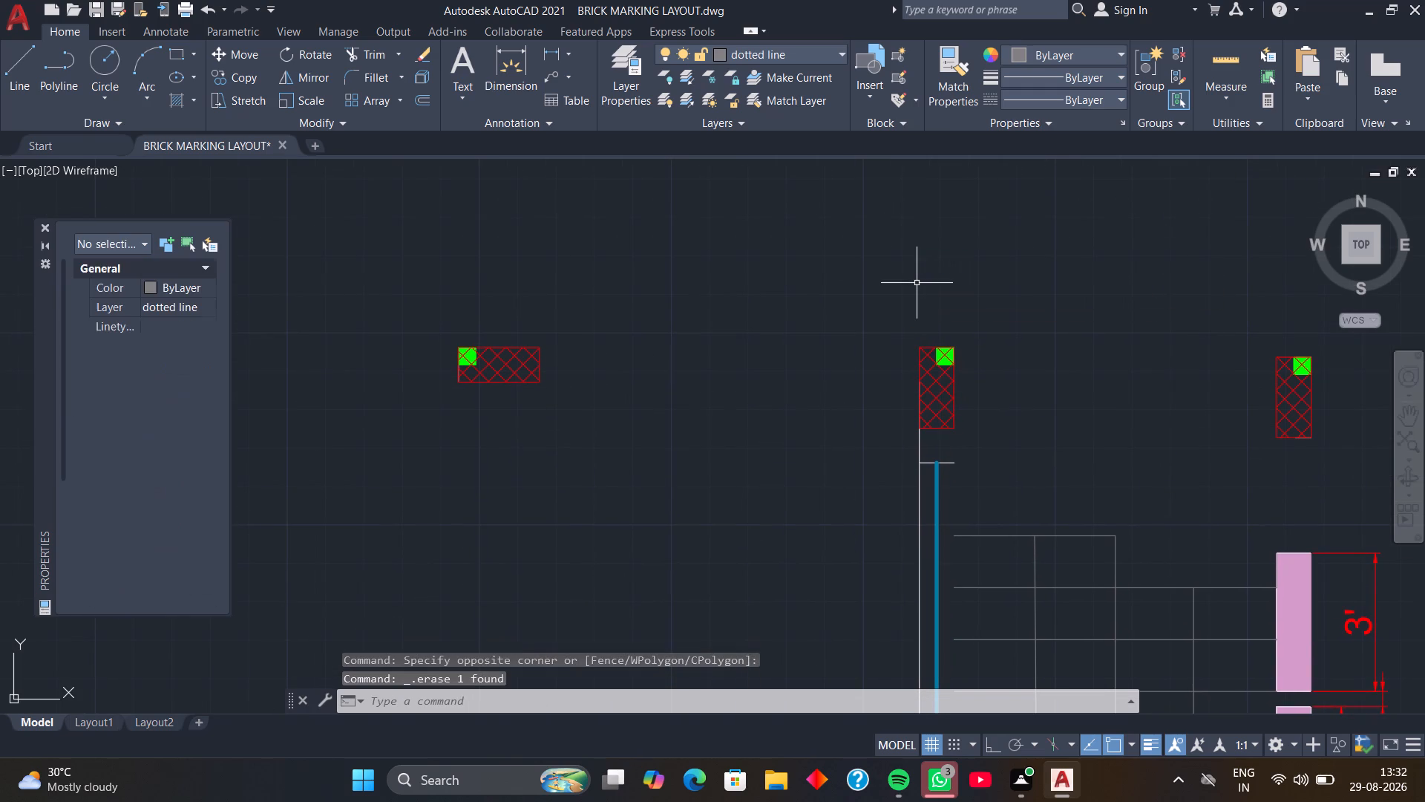
Delete the light blue window line in the stair wall and the short wall line closing the opening's lower end.
scroll(971, 272, "down", 2)
middle_click_drag(1000, 309, 951, 235)
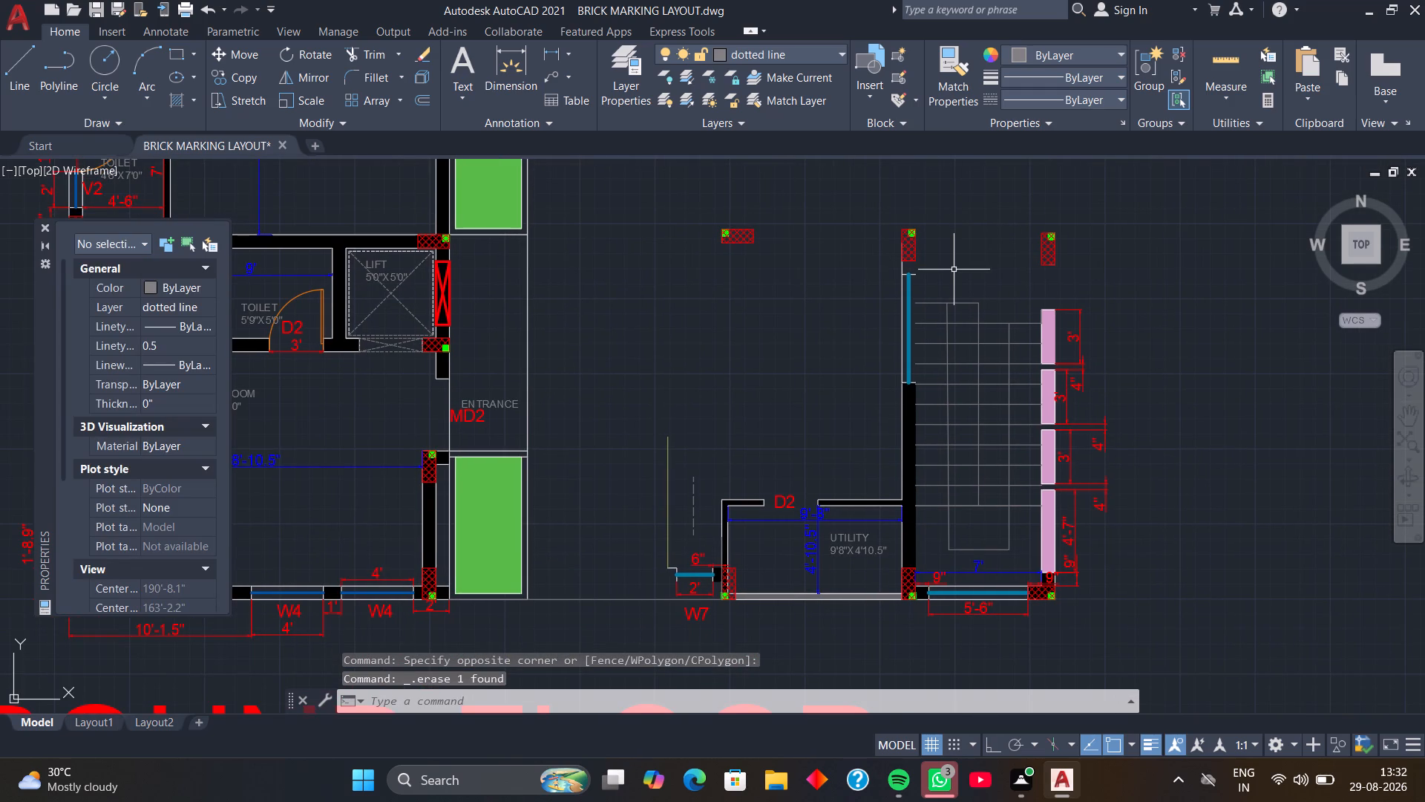
left_click(910, 328)
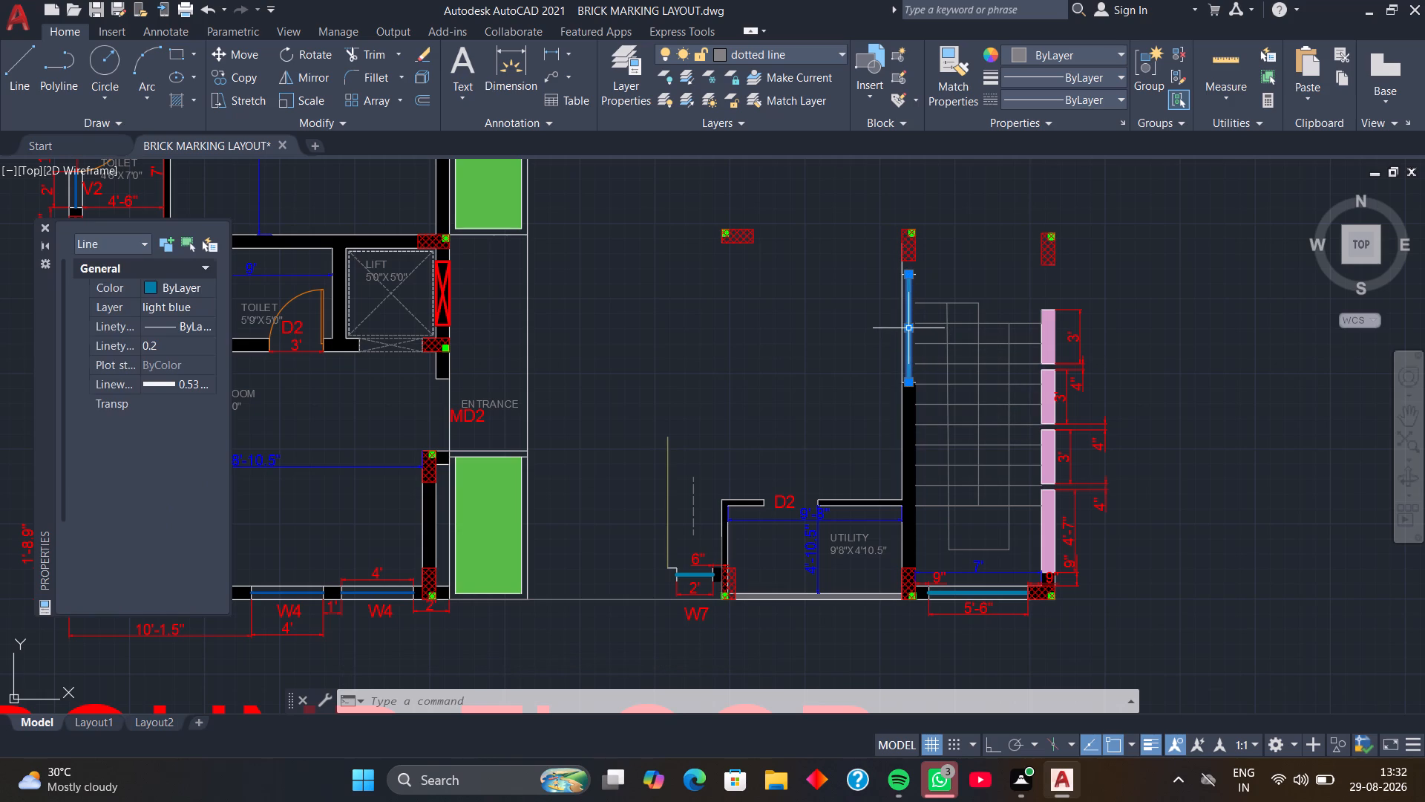
key("Delete")
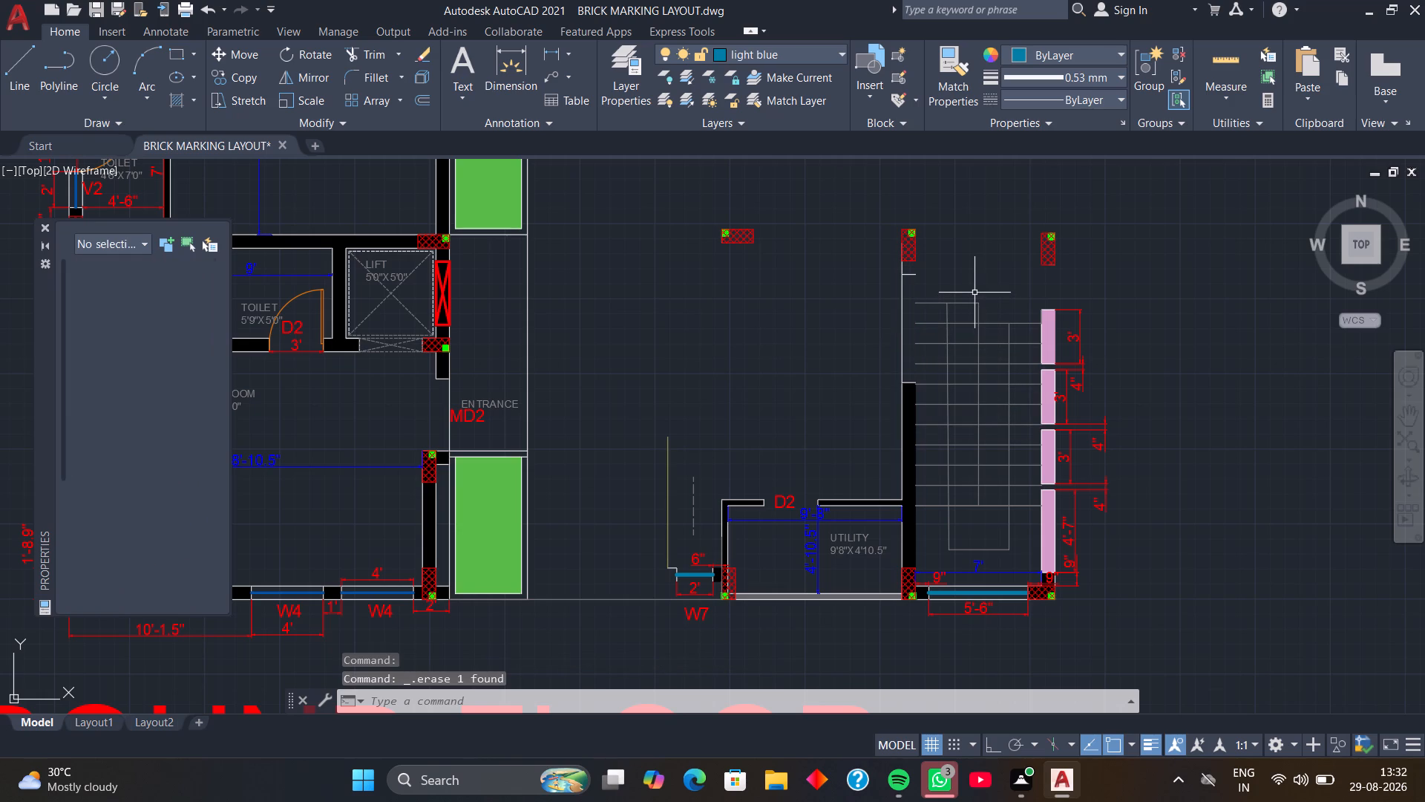
middle_click(951, 296)
scroll(912, 362, "up", 3)
left_click(891, 412)
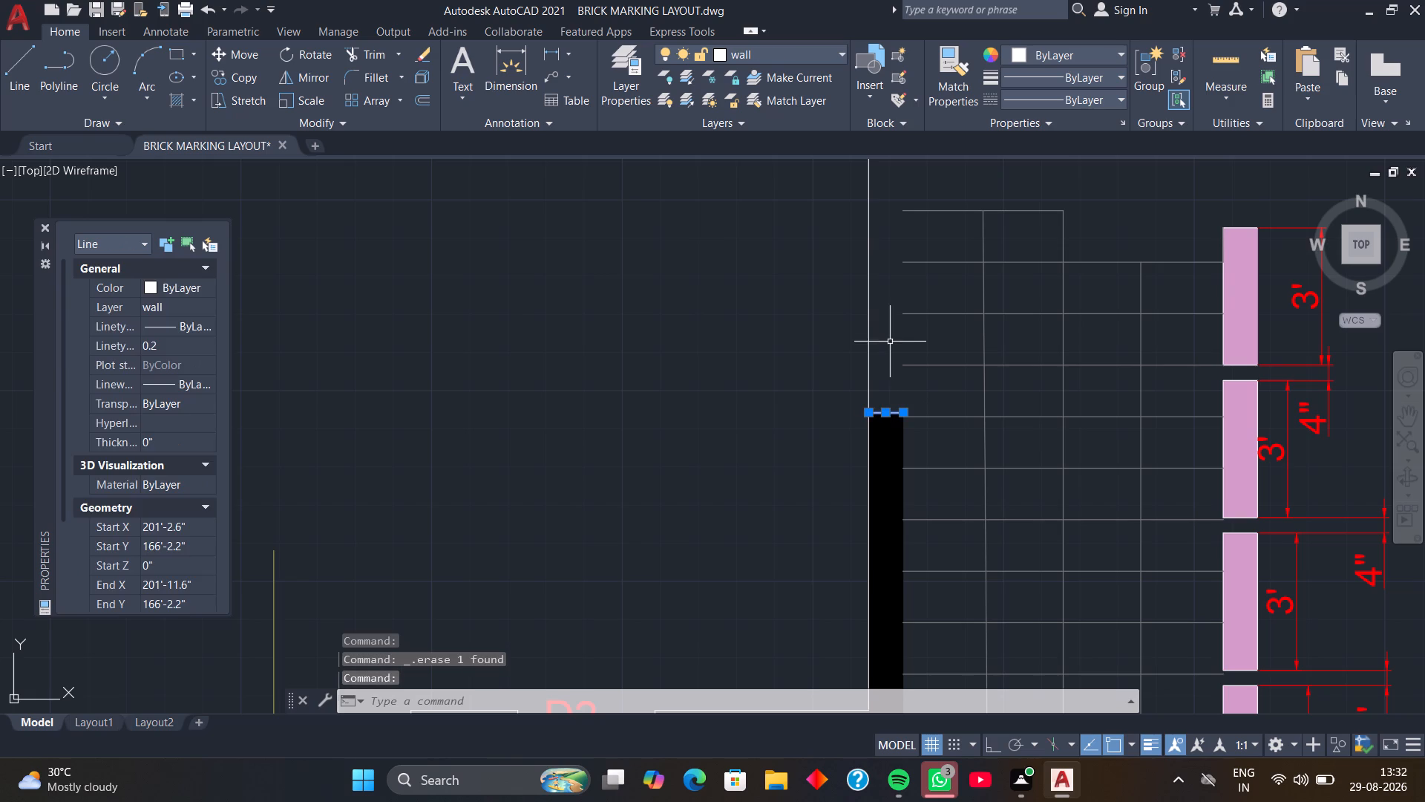
key("Delete")
On the wall layer, draw a short line across the stair wall, from the top stair line's end to the kitchen-side wall line.
scroll(894, 304, "down", 1)
middle_click_drag(894, 304, 905, 305)
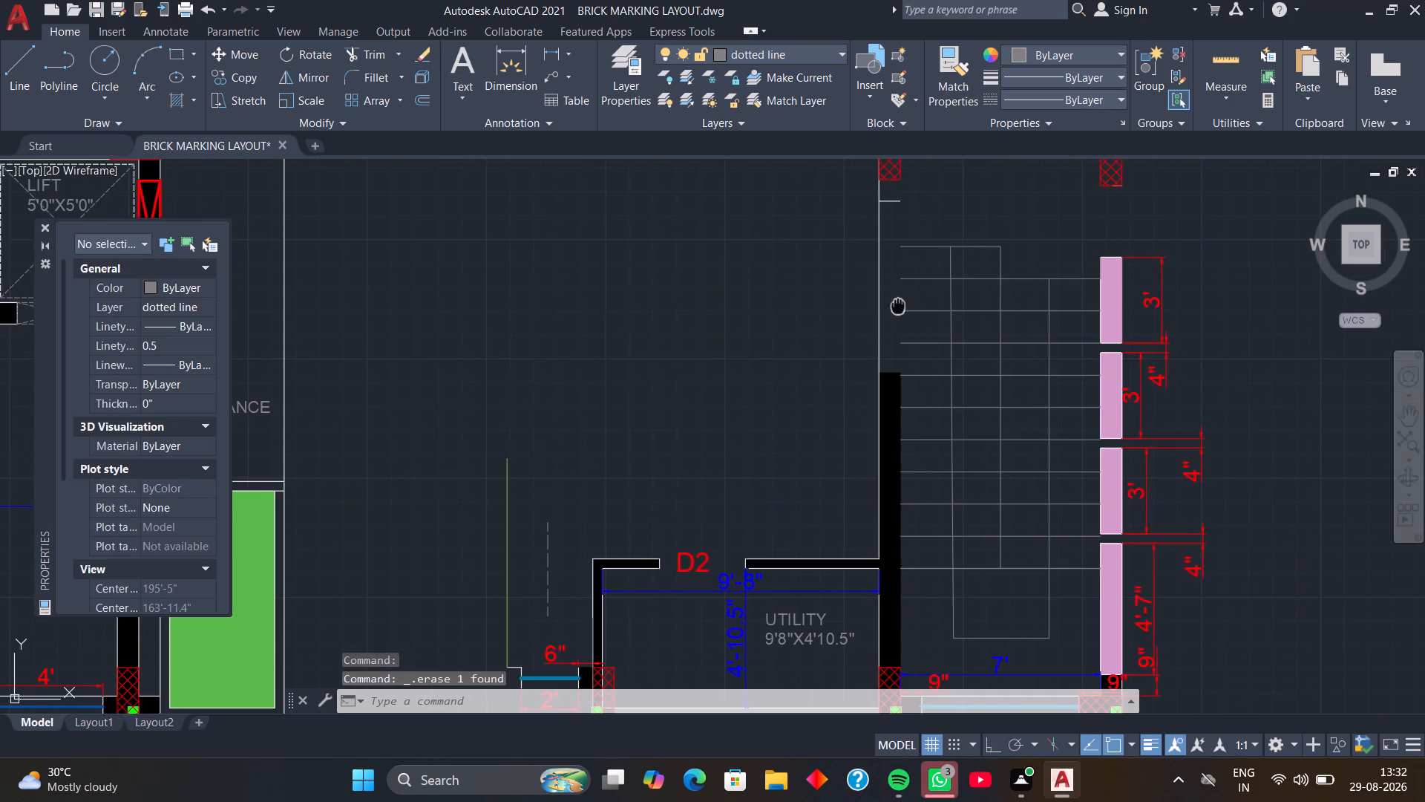
middle_click_drag(905, 305, 977, 352)
middle_click_drag(940, 312, 937, 332)
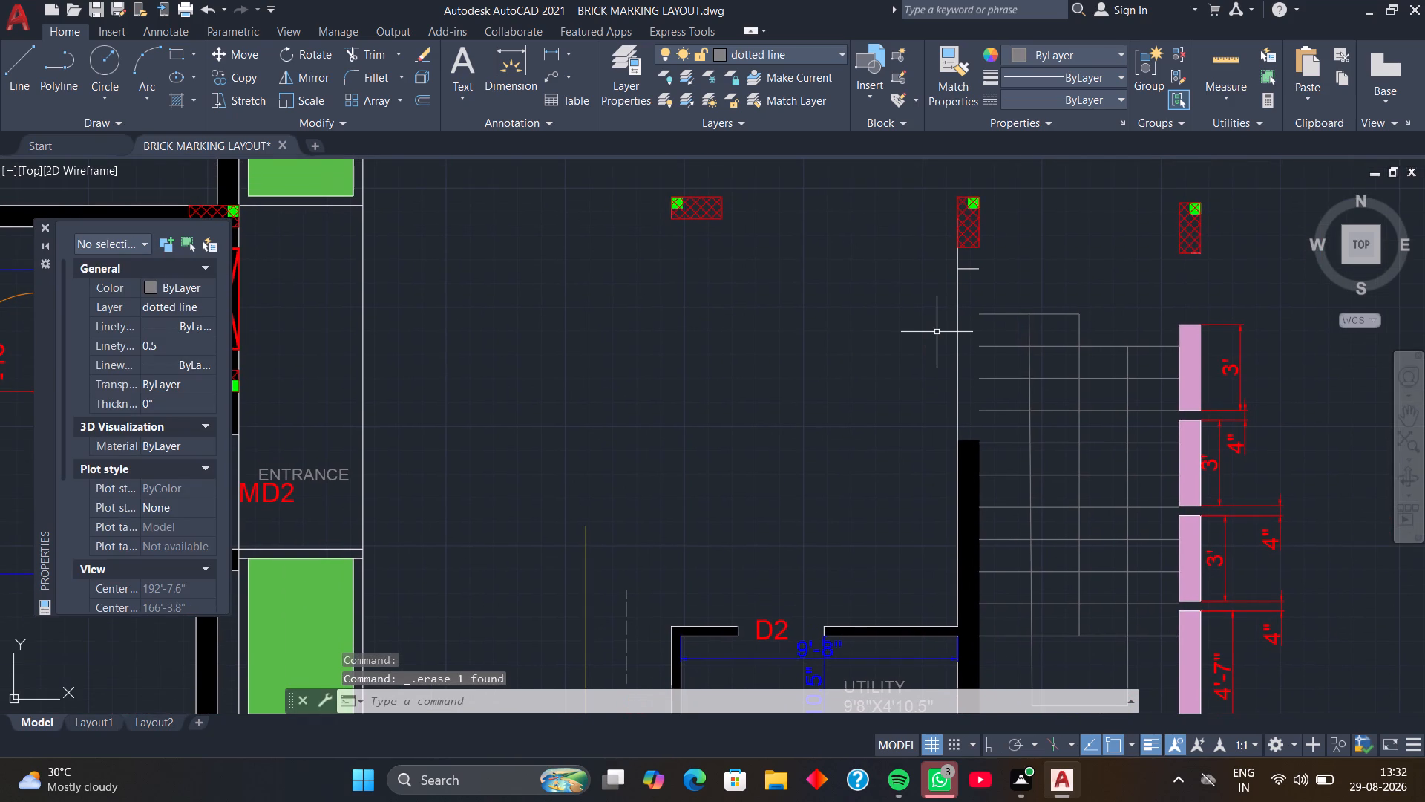
left_click(841, 48)
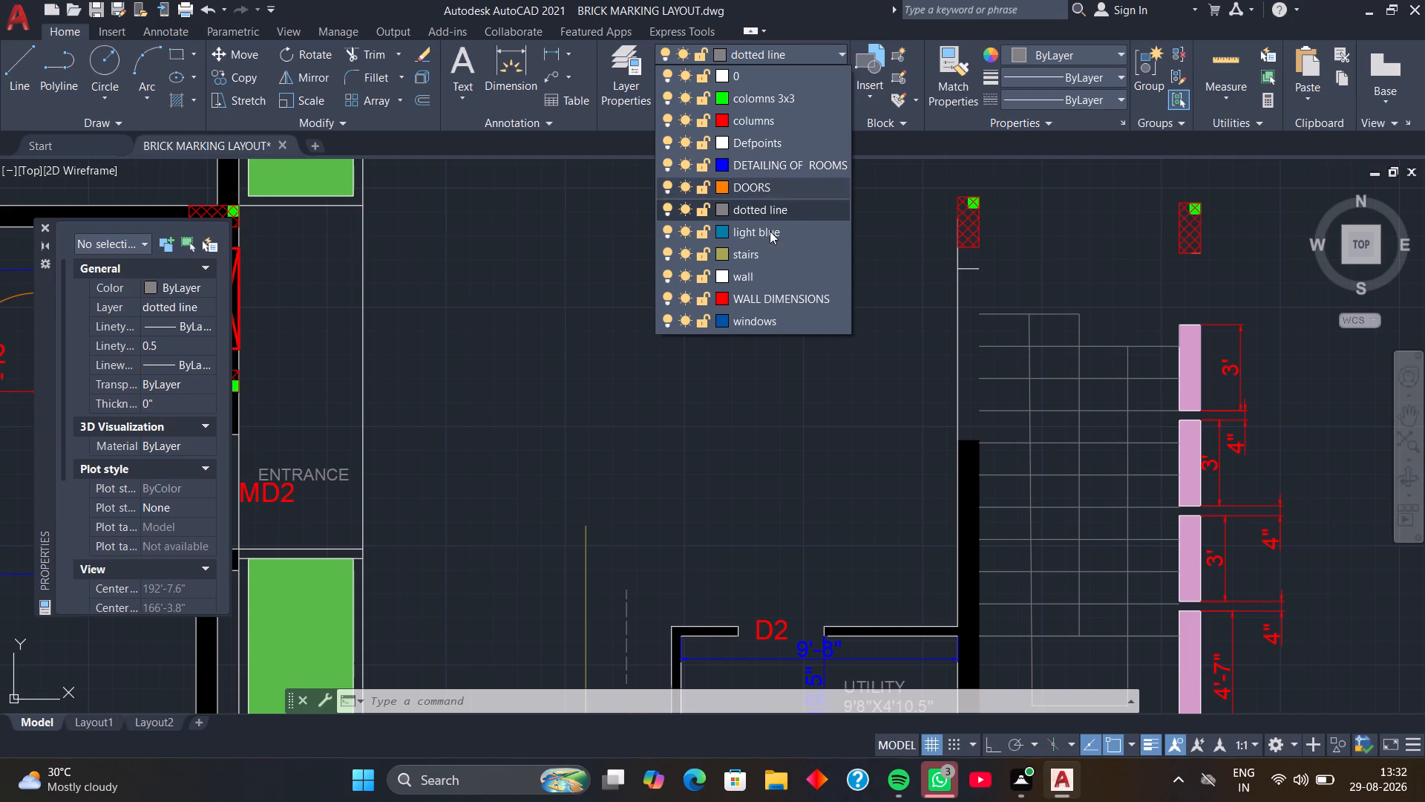
left_click(767, 271)
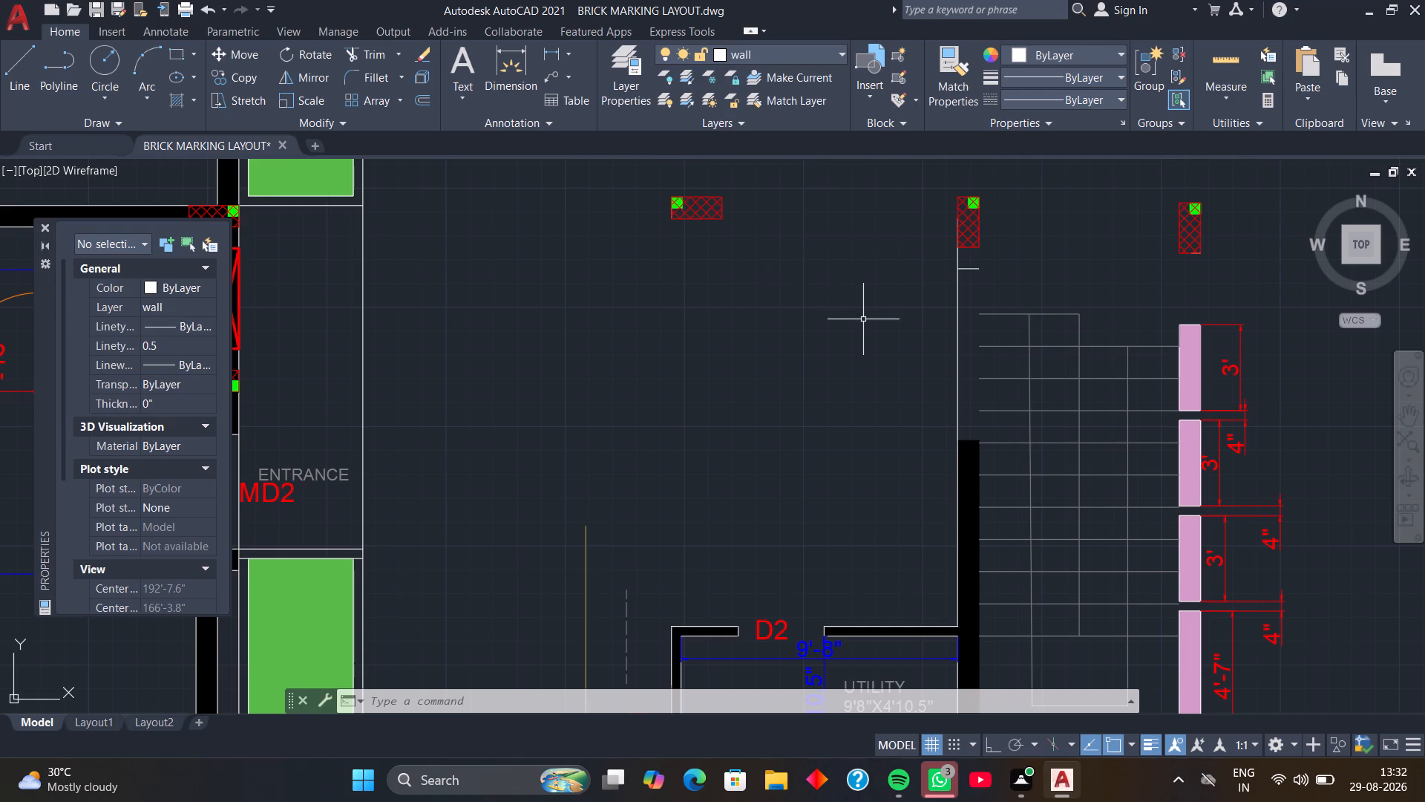
key("l")
key("Return")
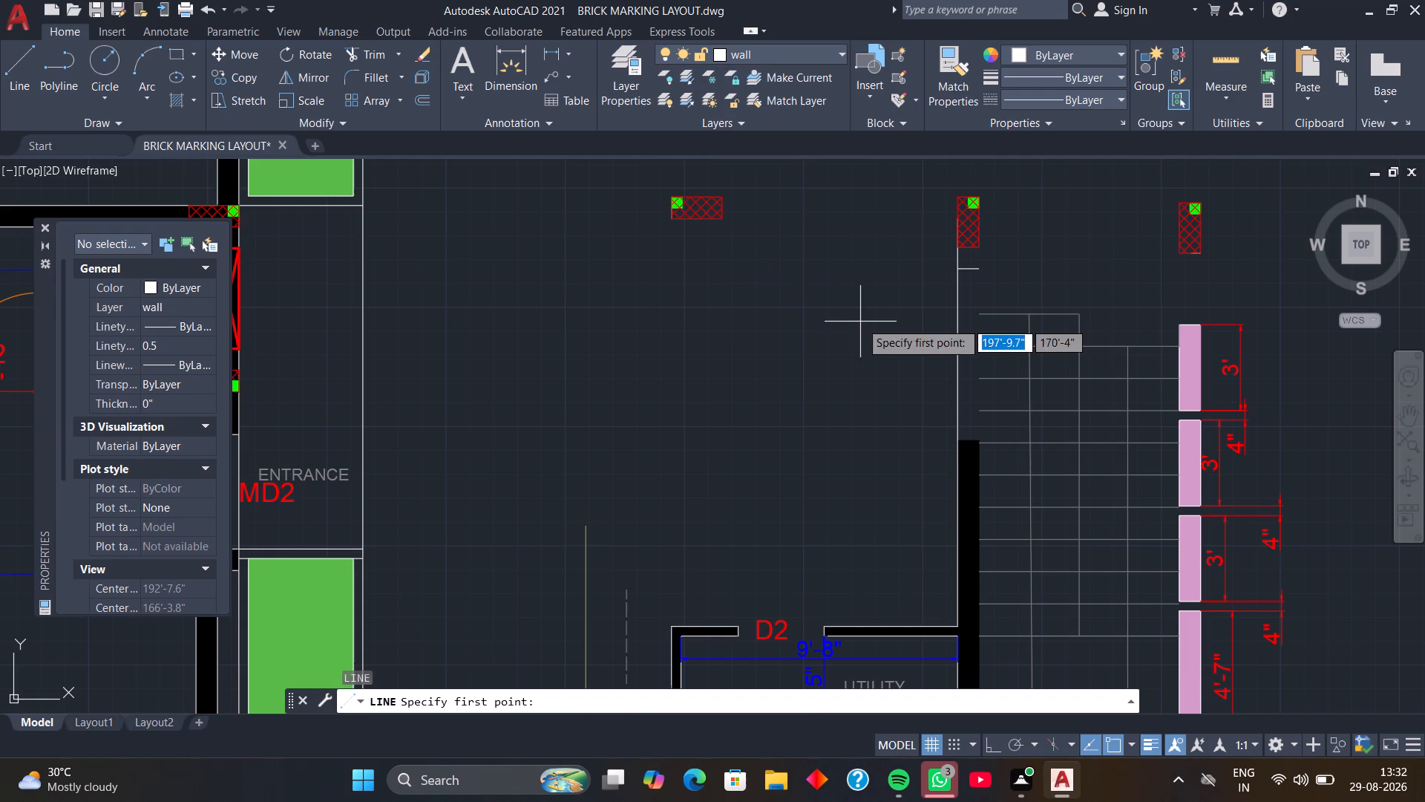
scroll(982, 325, "up", 2)
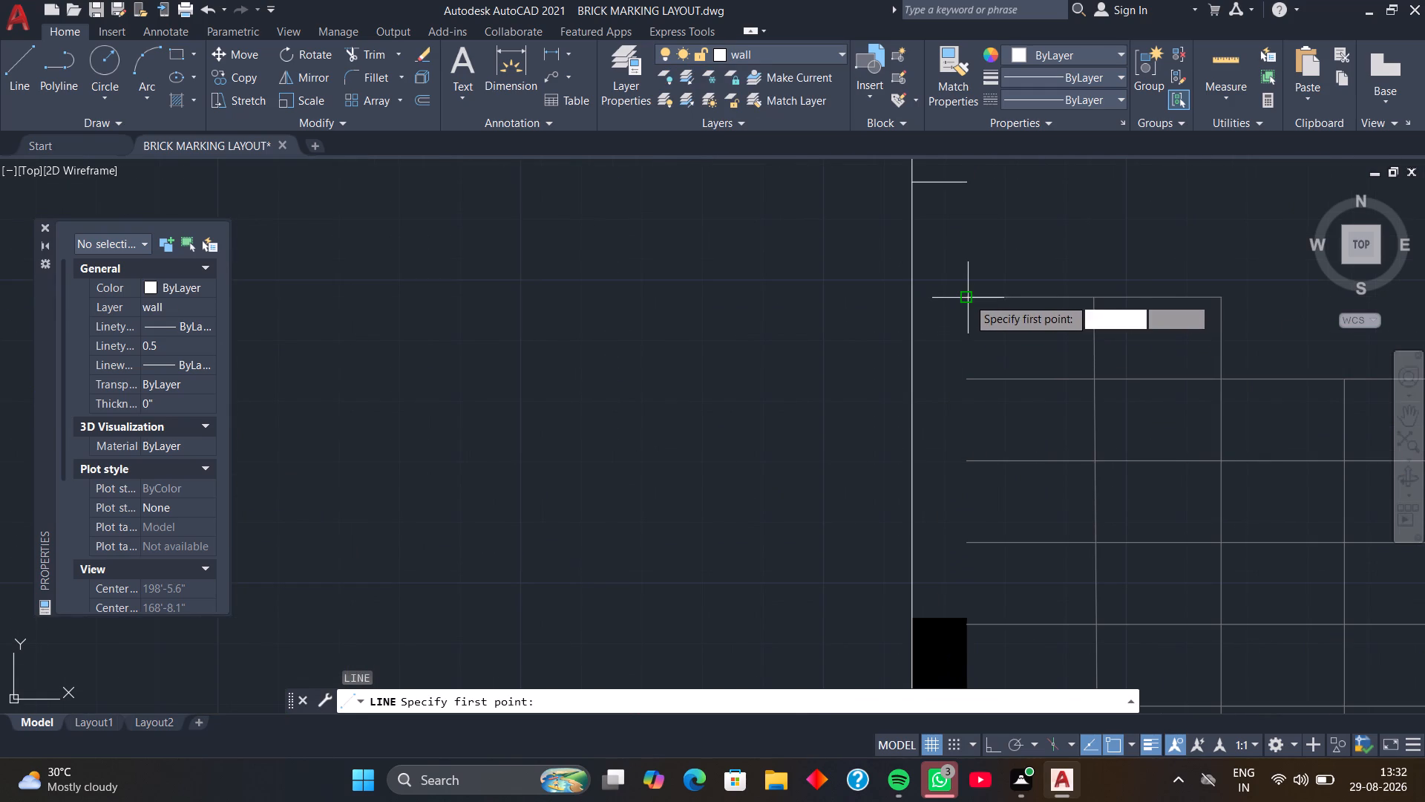
left_click(968, 298)
left_click(915, 298)
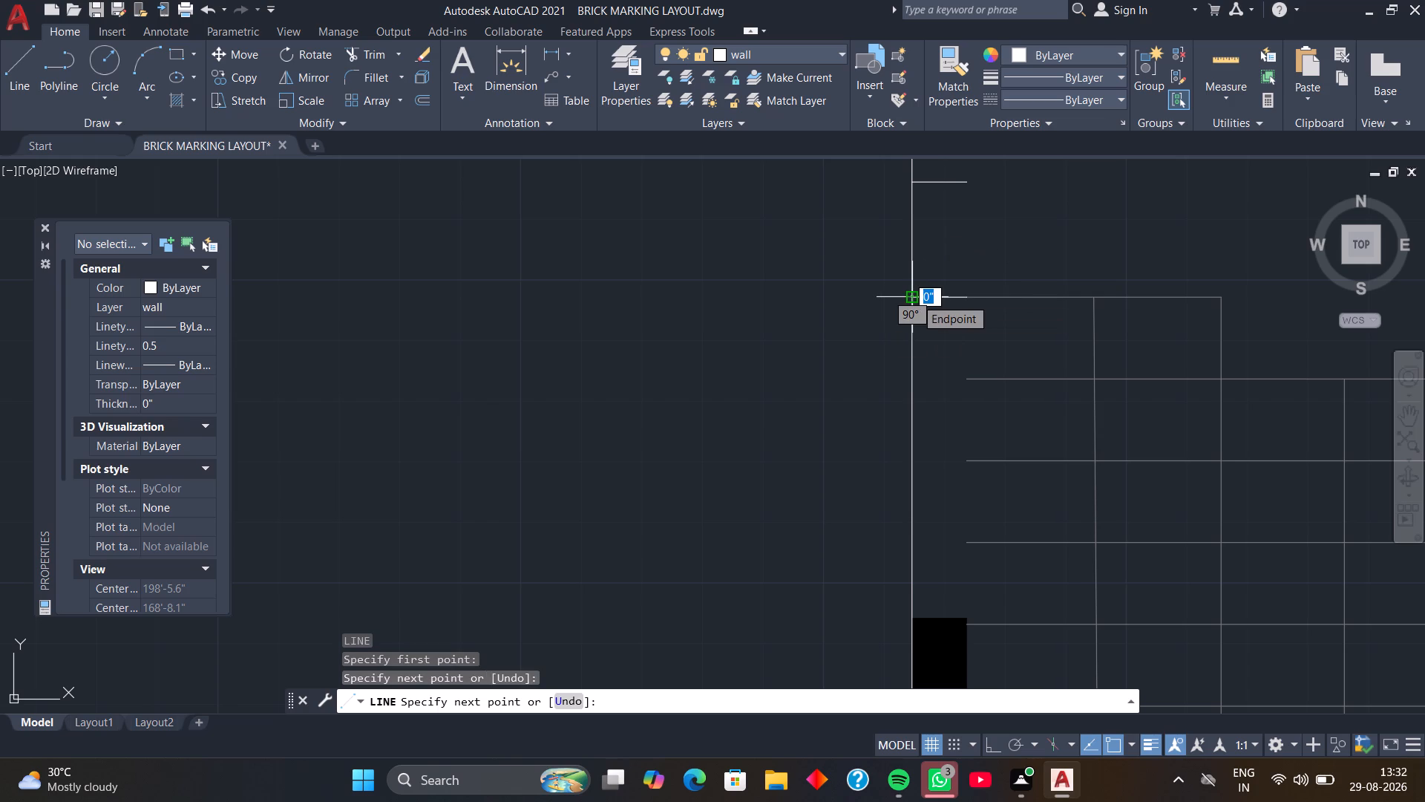
key("space")
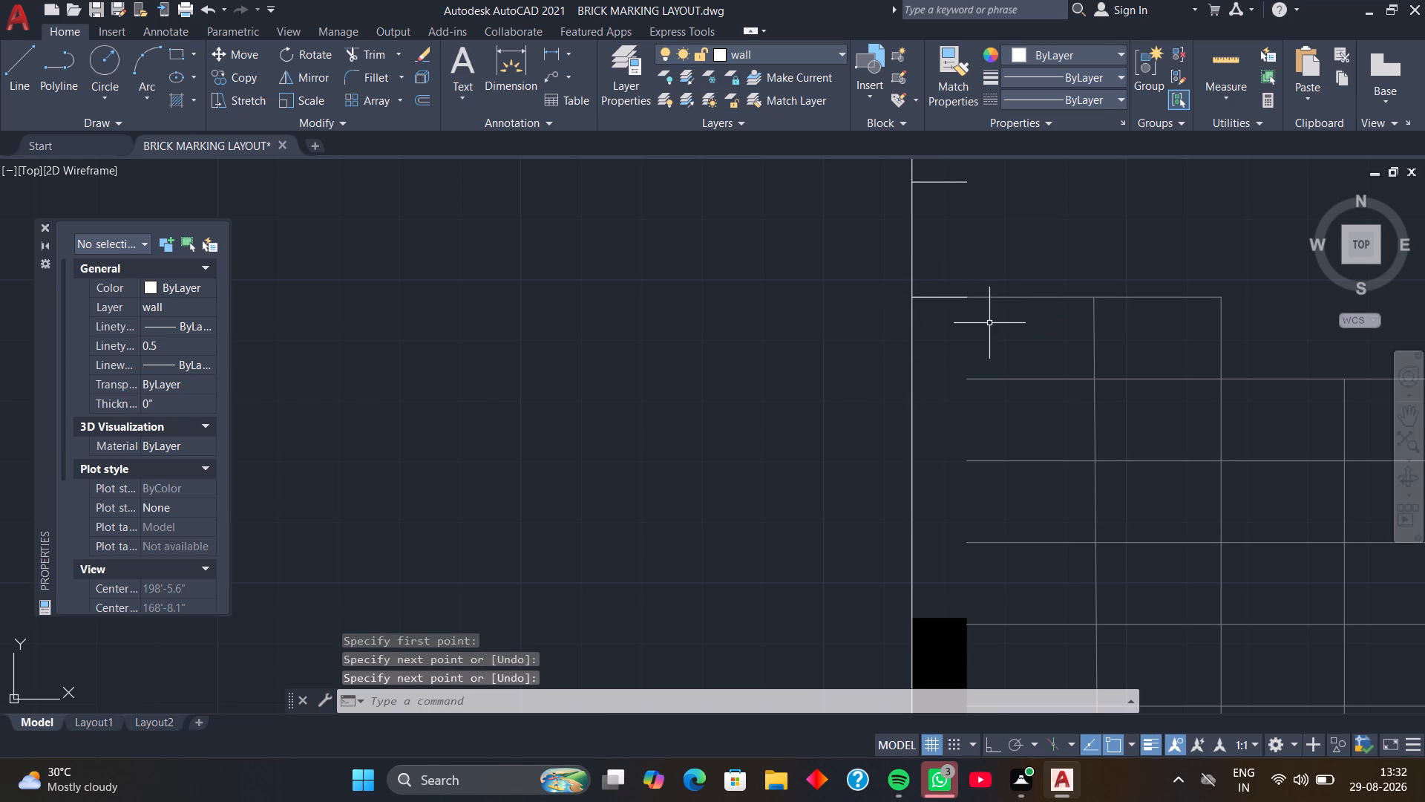
With Ortho on, draw the stair-side wall line from the top stair line's end down to the inner wall corner at the lower column.
key("space")
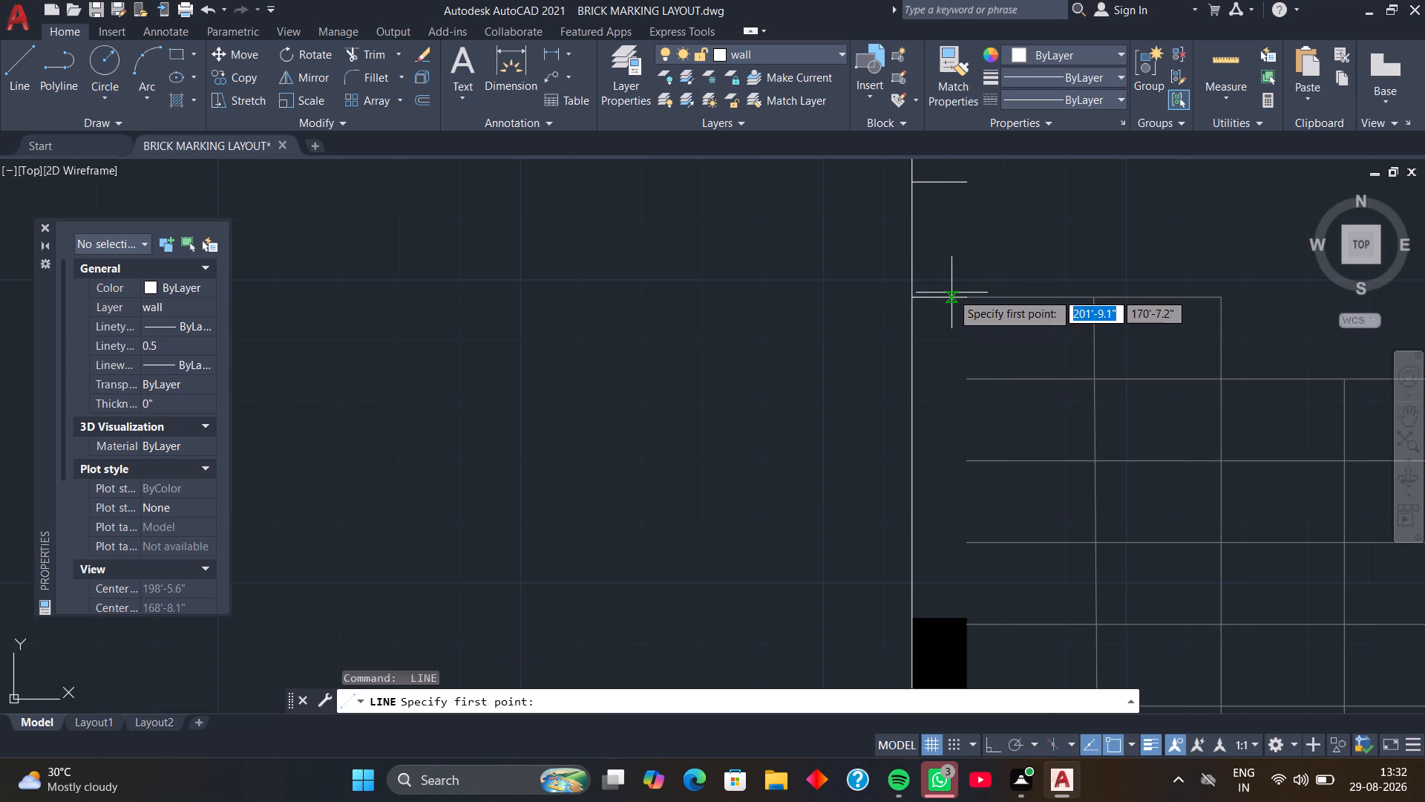
left_click(966, 299)
scroll(954, 453, "down", 2)
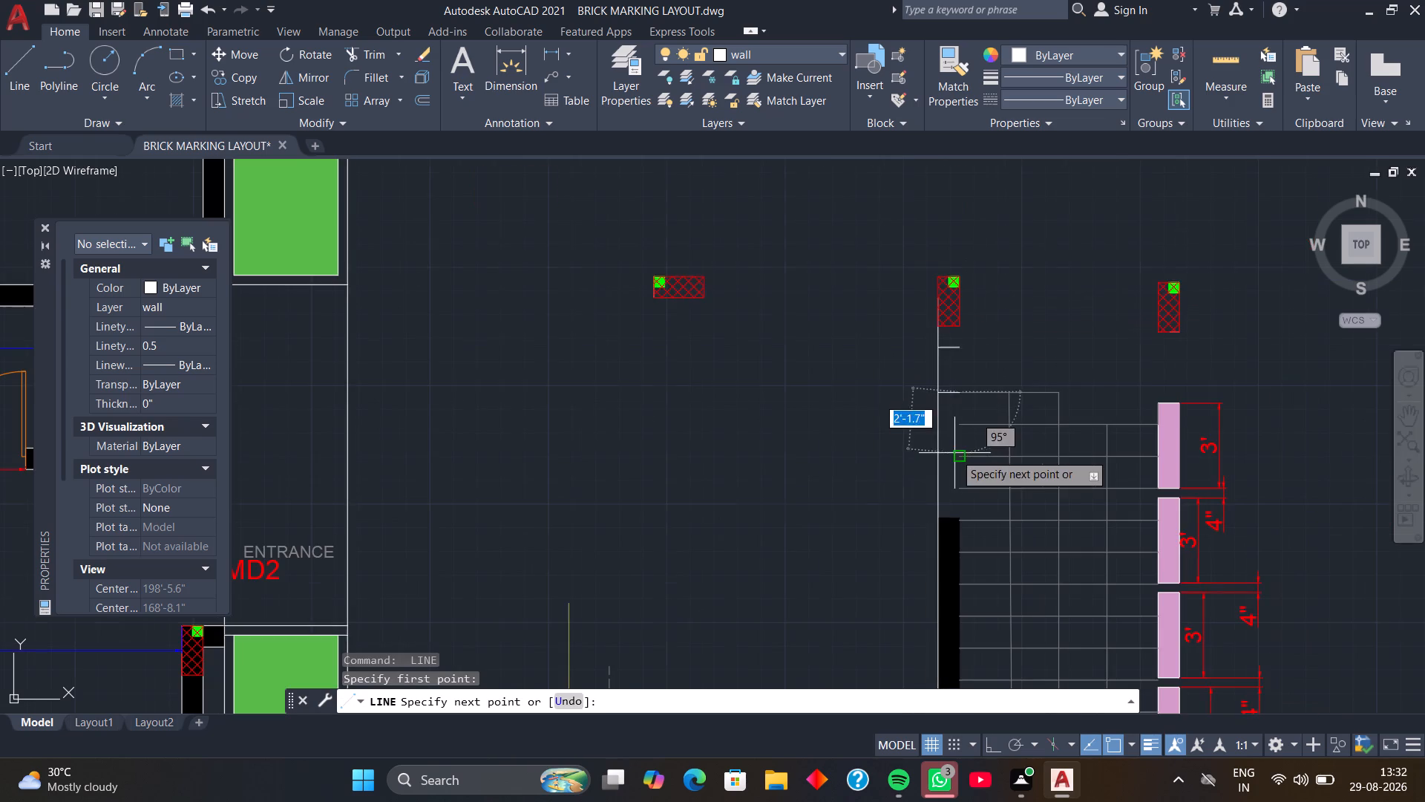
middle_click_drag(954, 462, 956, 337)
key("F8")
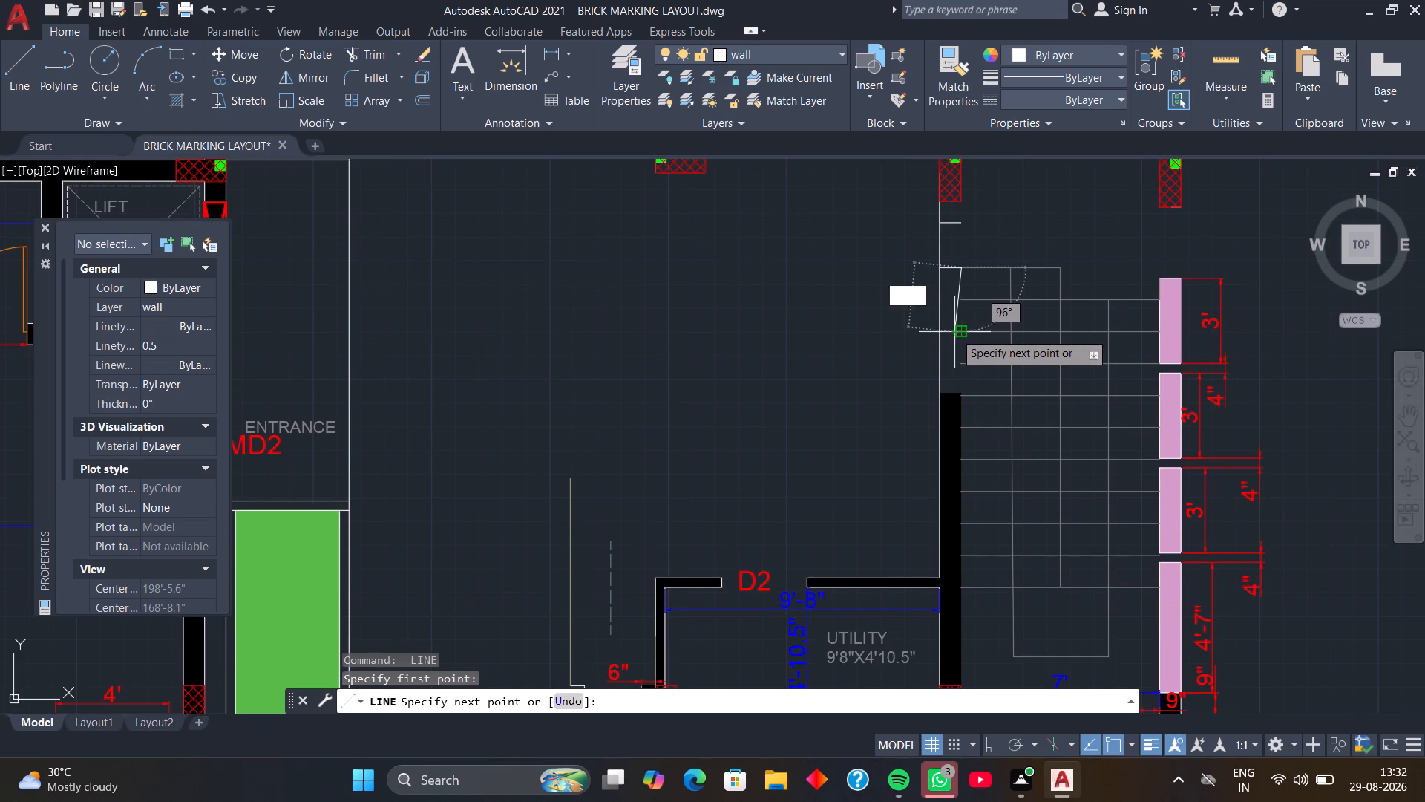
scroll(949, 499, "down", 2)
middle_click_drag(955, 511, 946, 340)
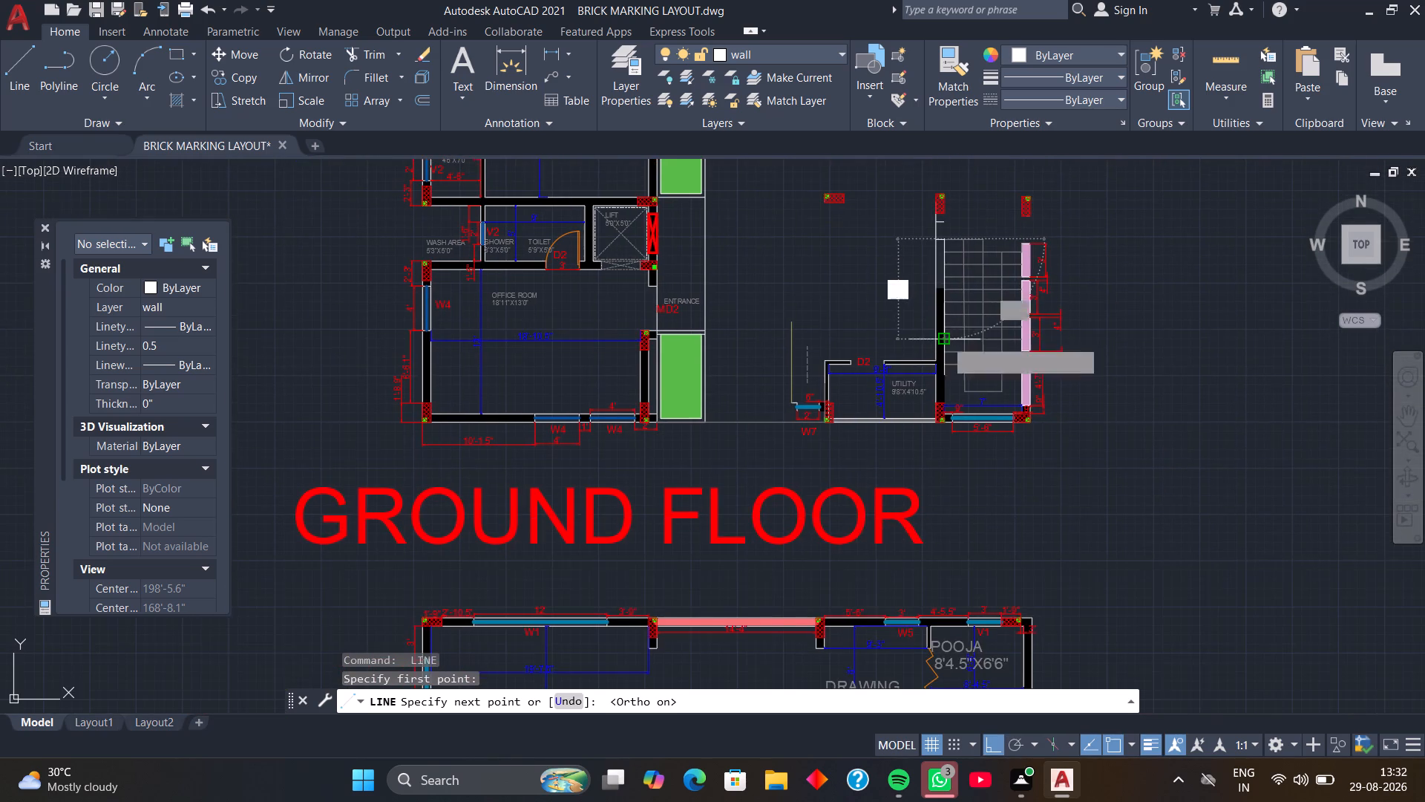
scroll(948, 390, "up", 4)
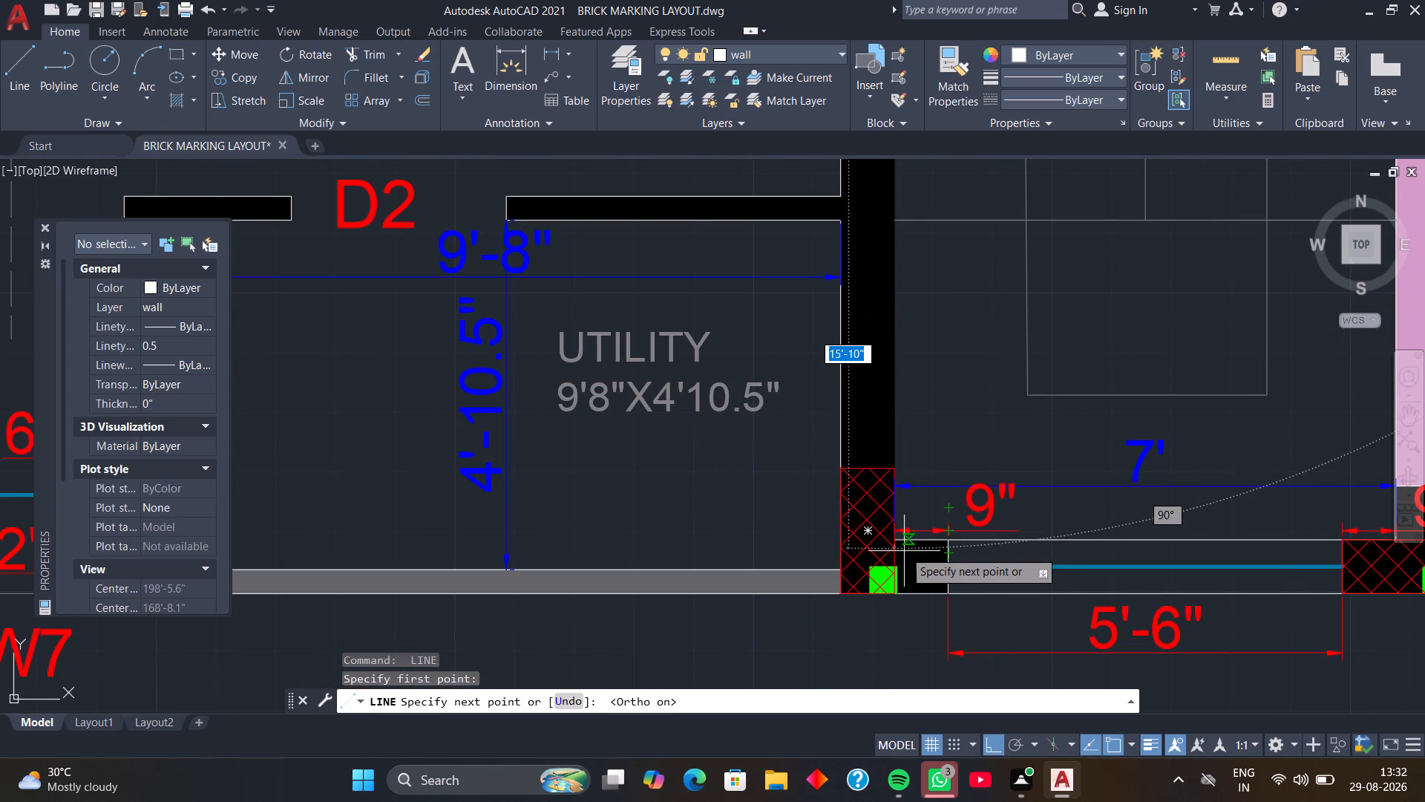
left_click(896, 538)
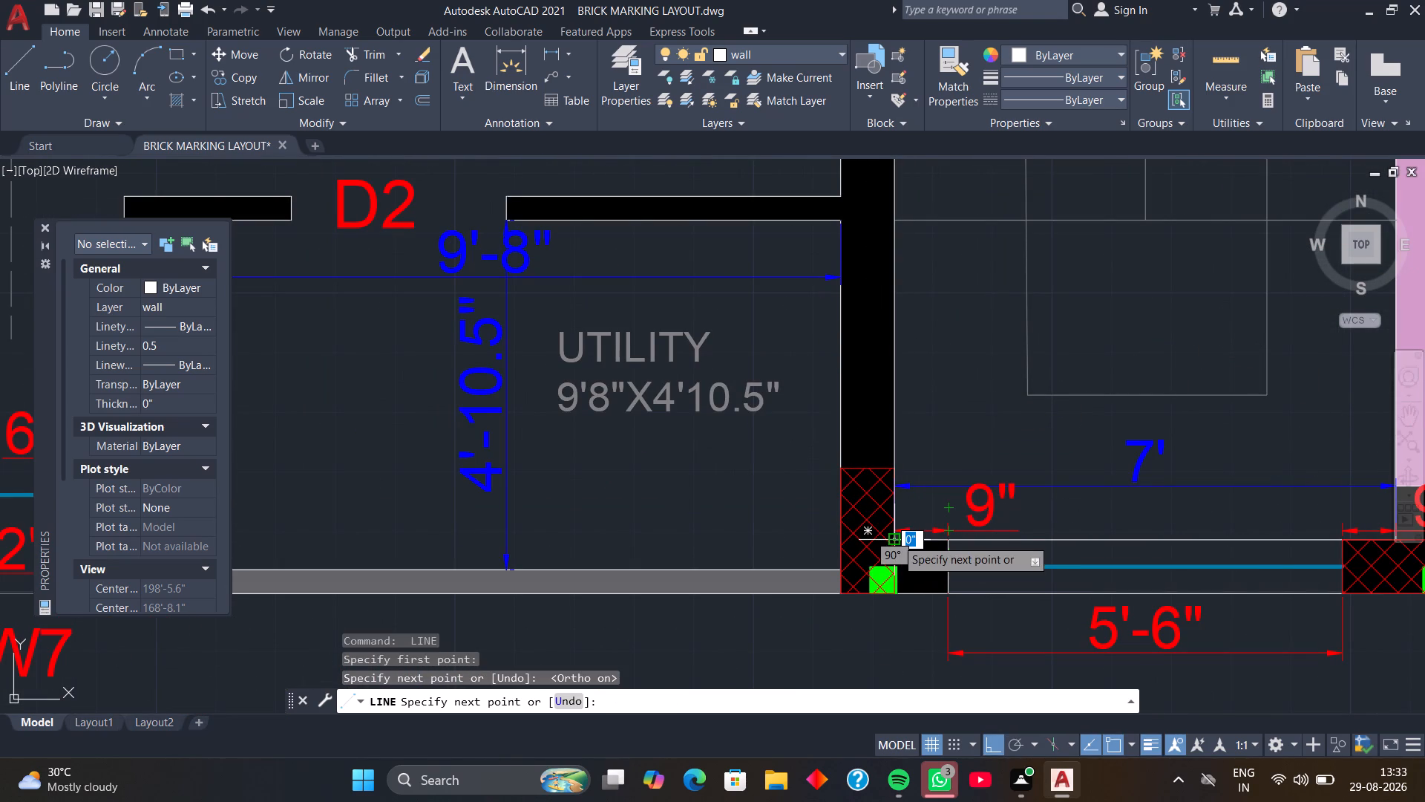
key("space")
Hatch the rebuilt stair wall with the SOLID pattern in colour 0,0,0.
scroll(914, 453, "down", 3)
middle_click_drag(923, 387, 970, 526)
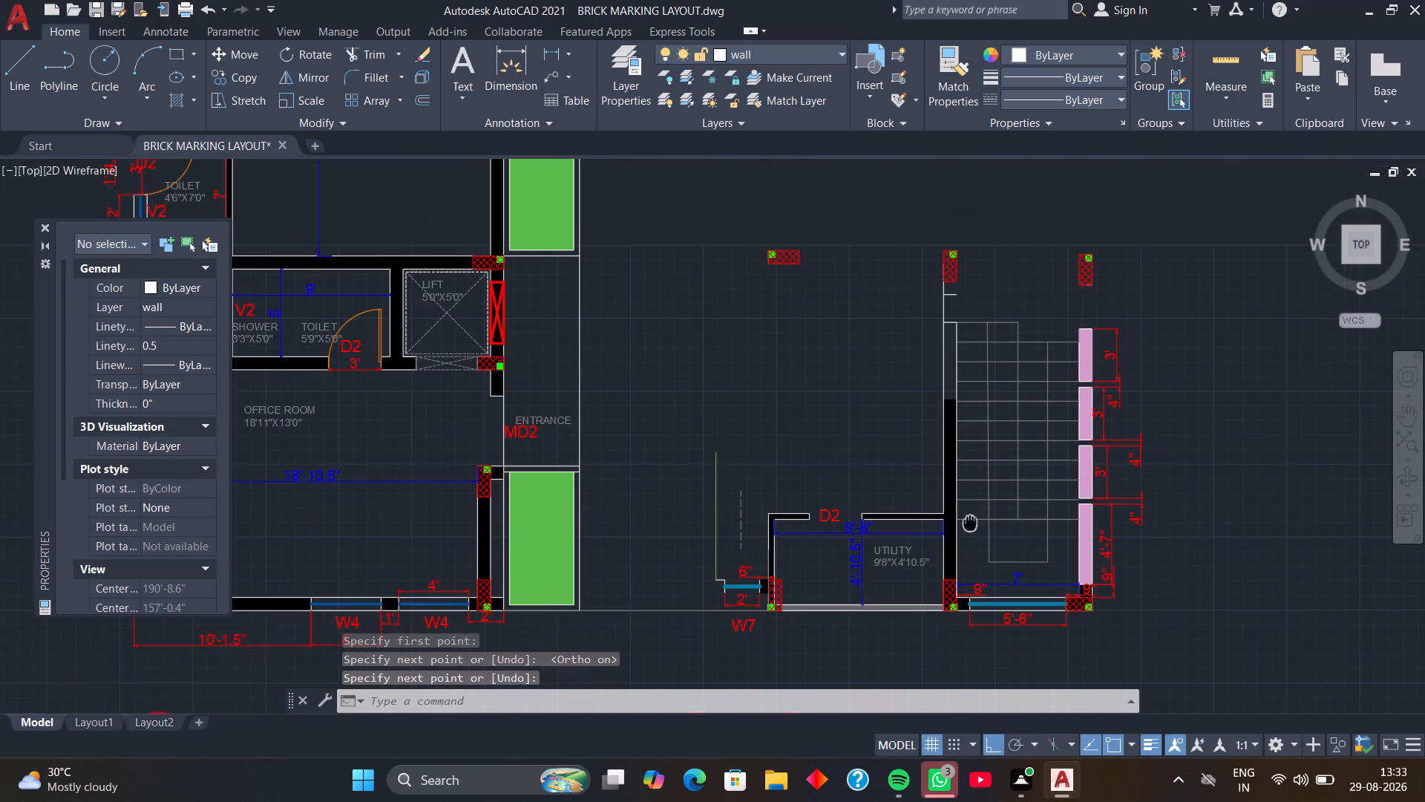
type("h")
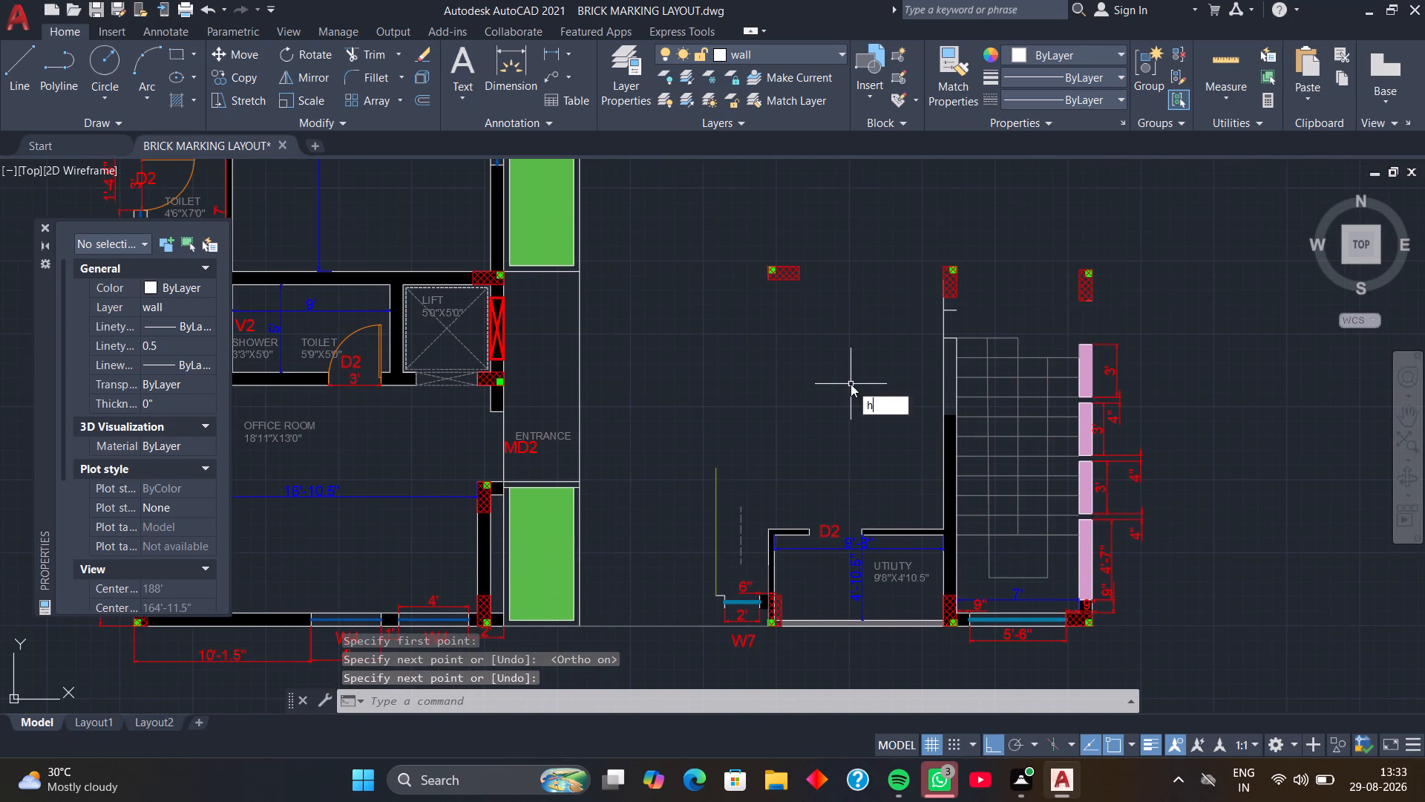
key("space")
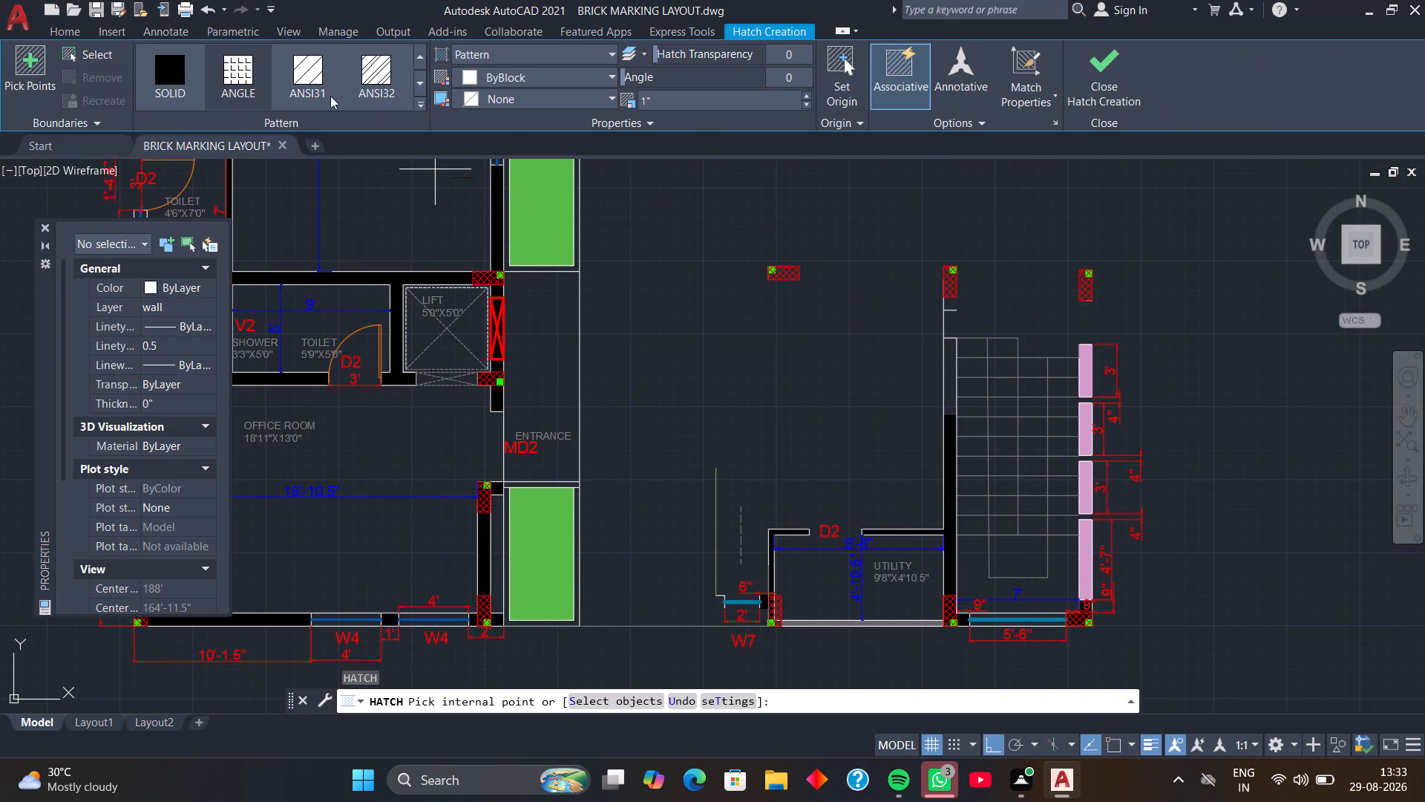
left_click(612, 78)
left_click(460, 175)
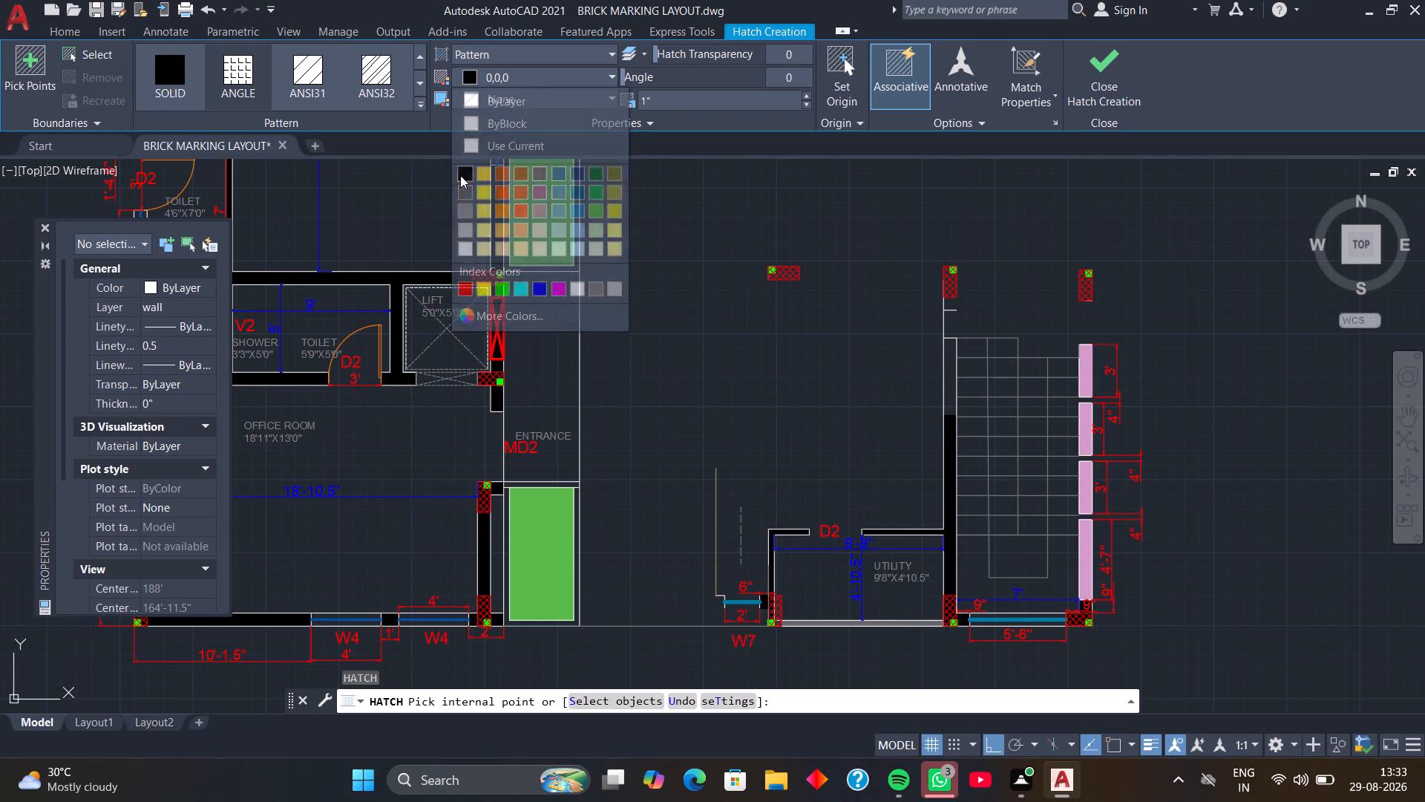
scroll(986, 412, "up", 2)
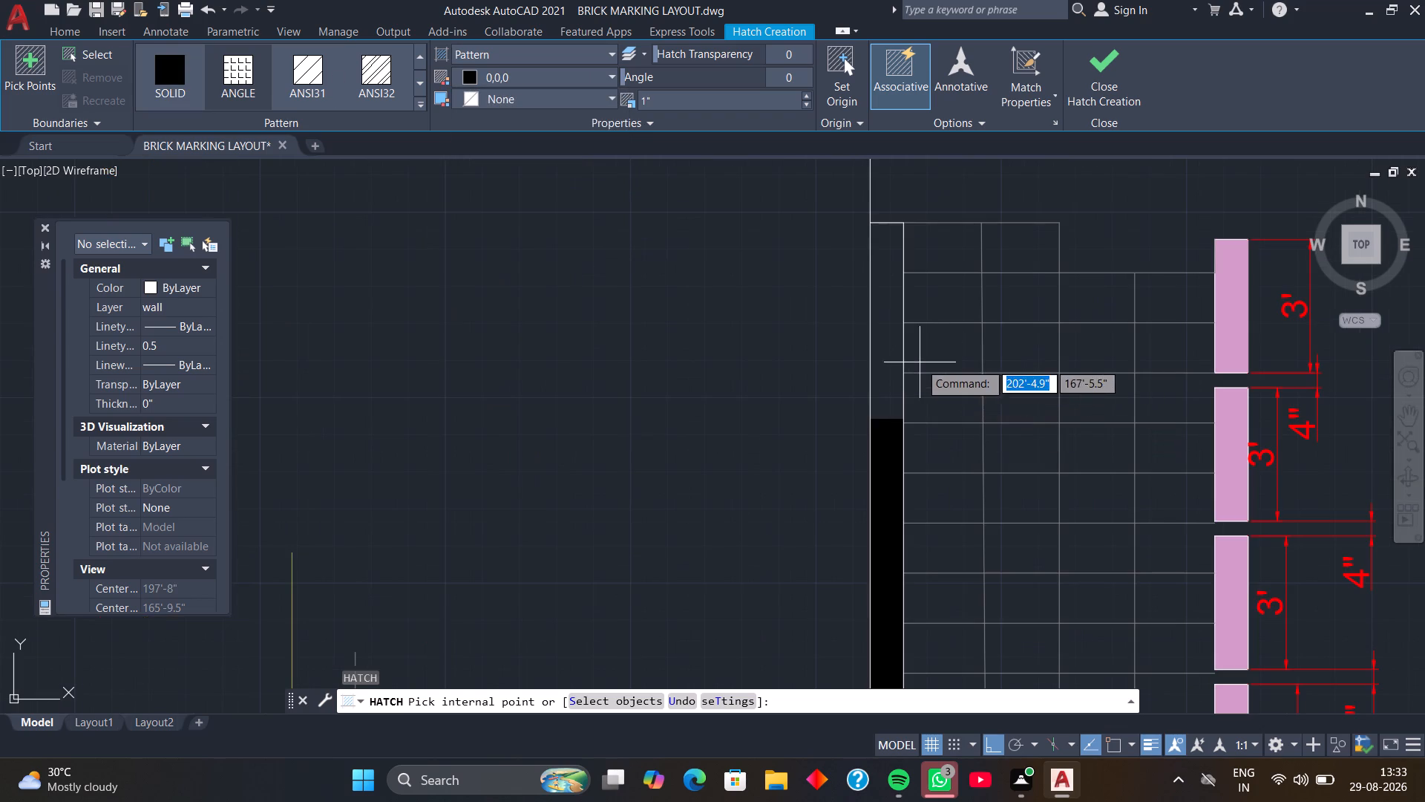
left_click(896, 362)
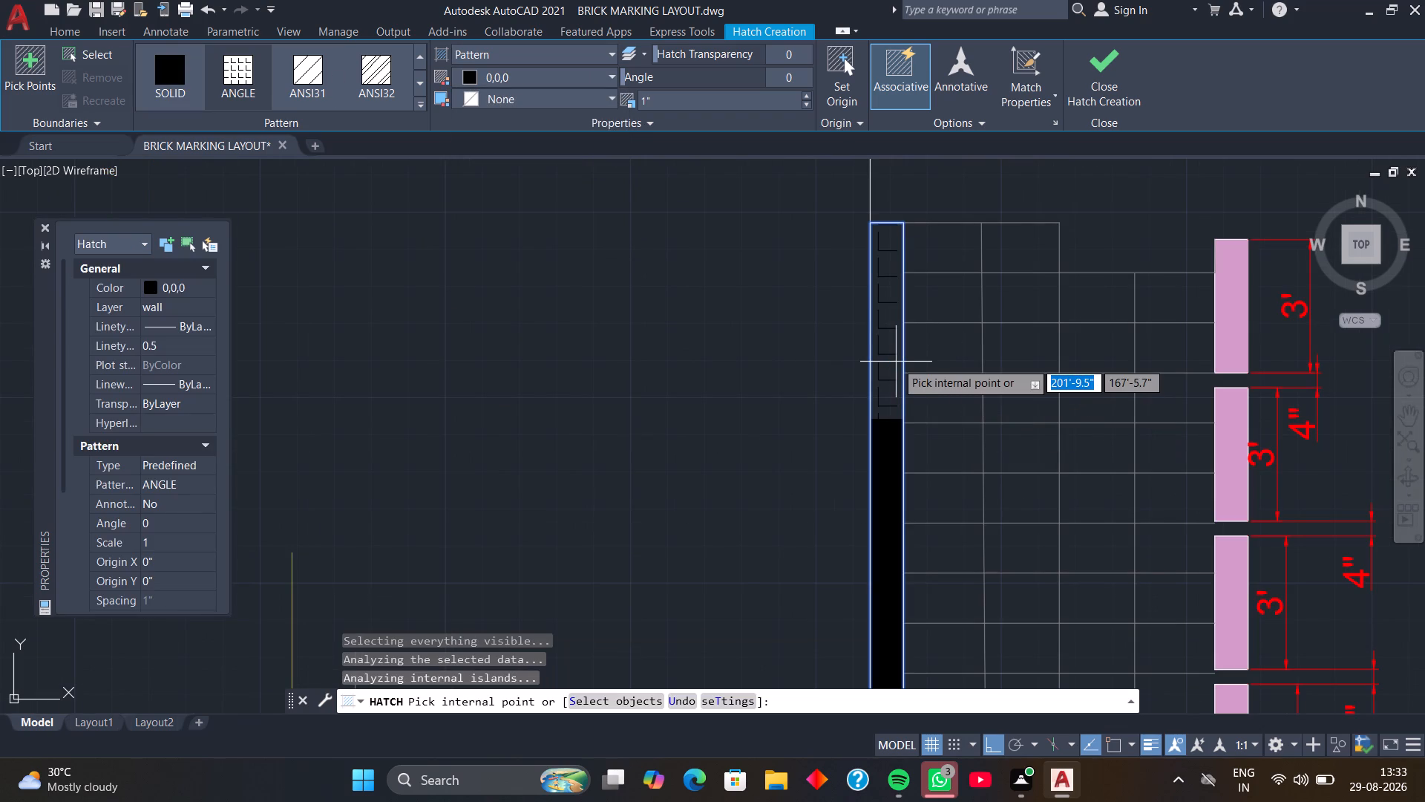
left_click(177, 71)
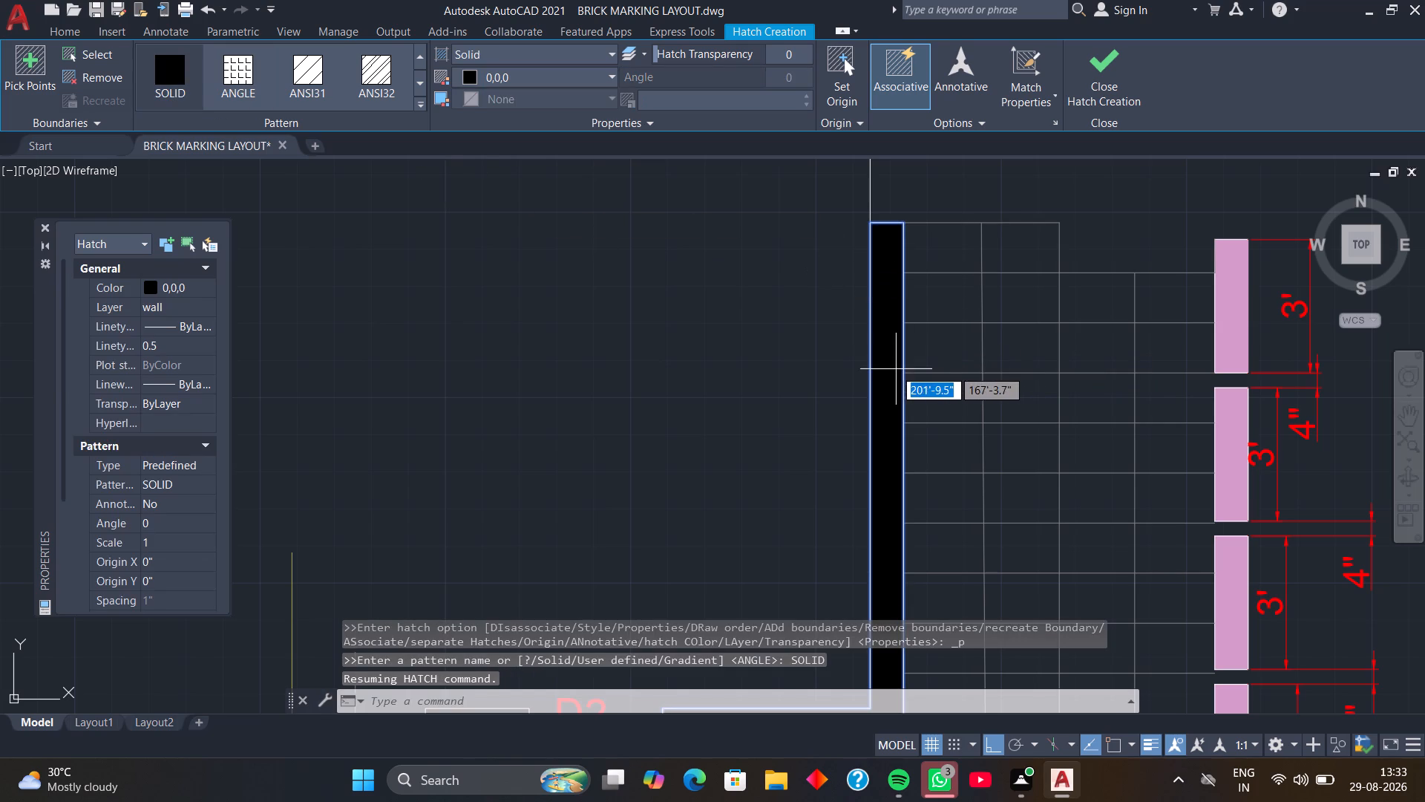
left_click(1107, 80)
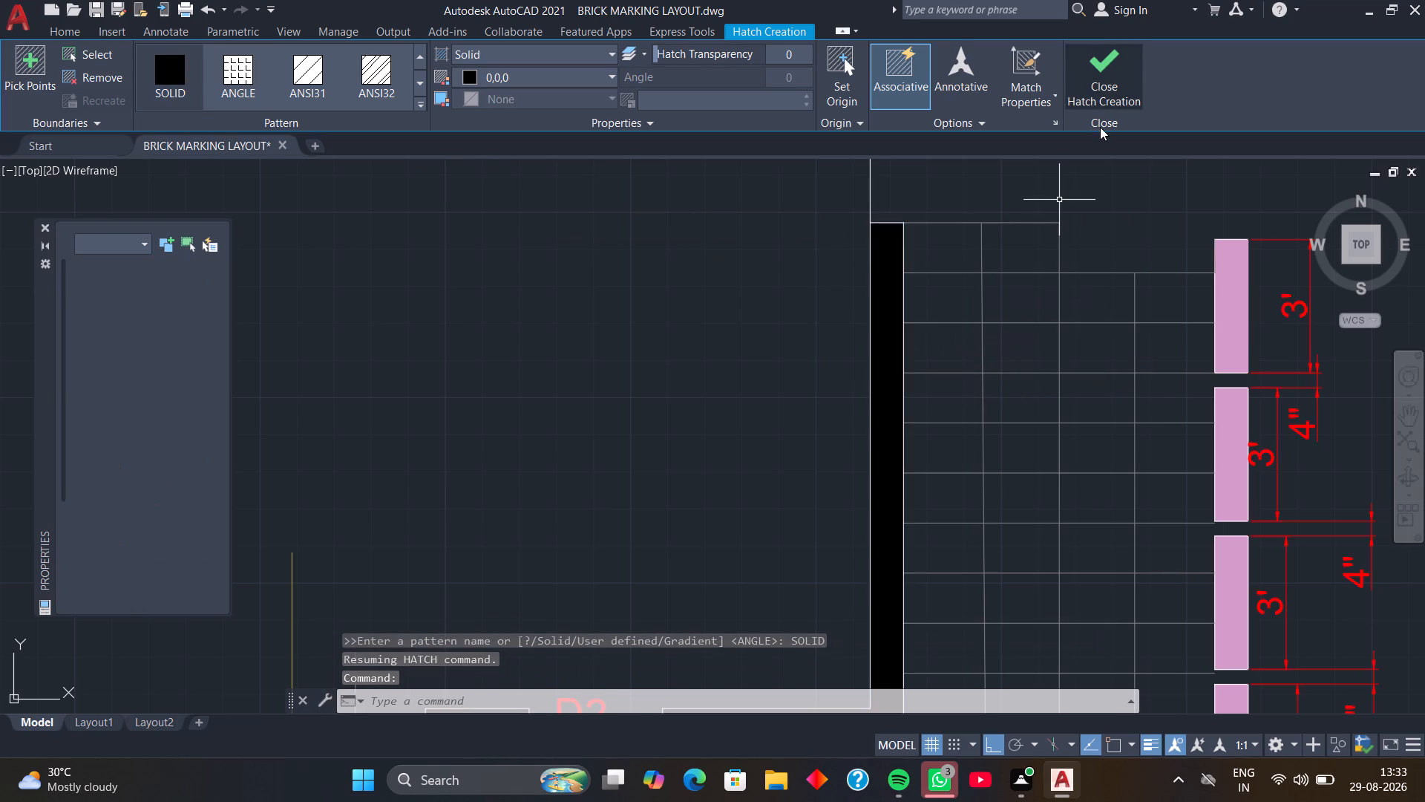
Trim away the kitchen-side wall line between the upper column and the stair wall's top end, including the leftover short cross line.
scroll(923, 269, "down", 1)
middle_click_drag(896, 270, 875, 385)
scroll(874, 333, "up", 1)
left_click(883, 305)
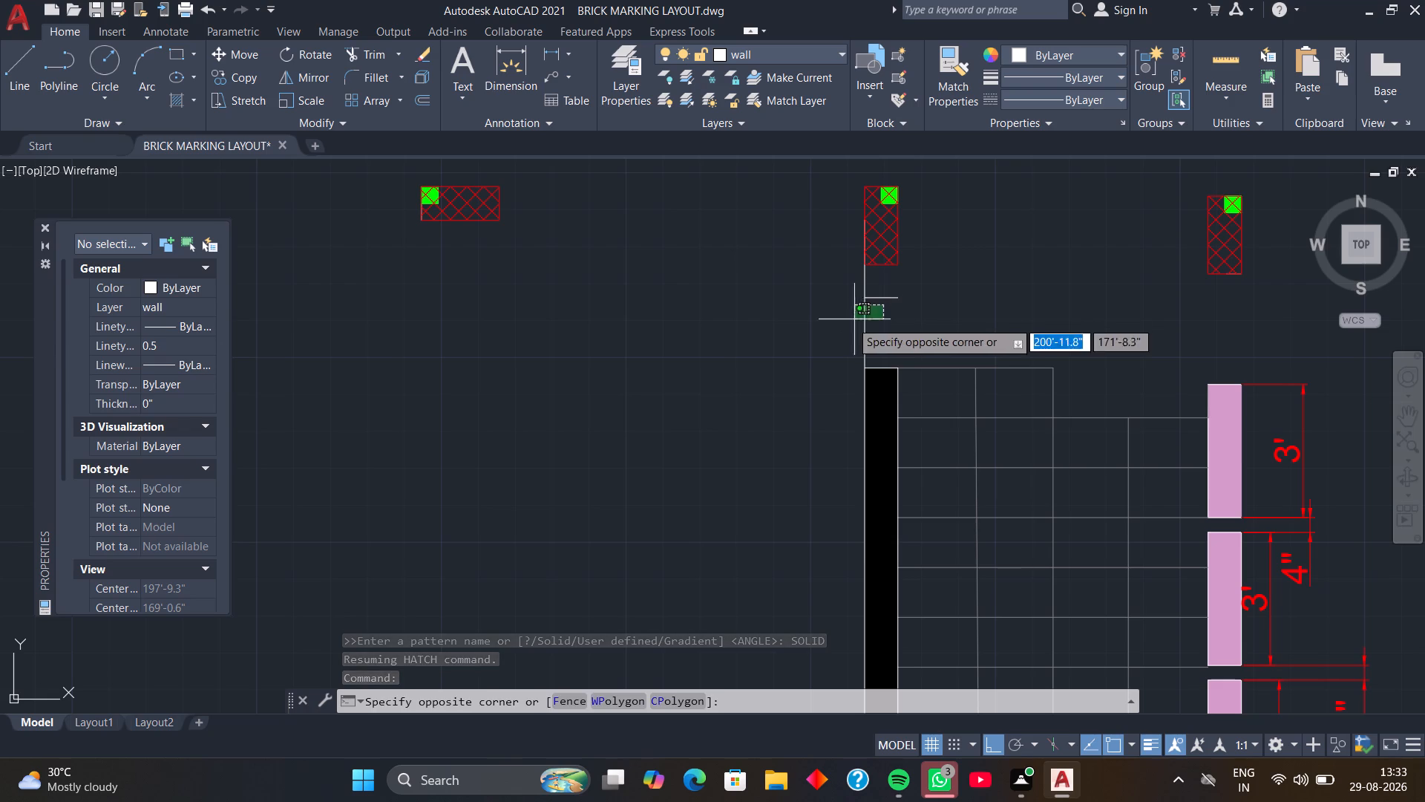
left_click(833, 325)
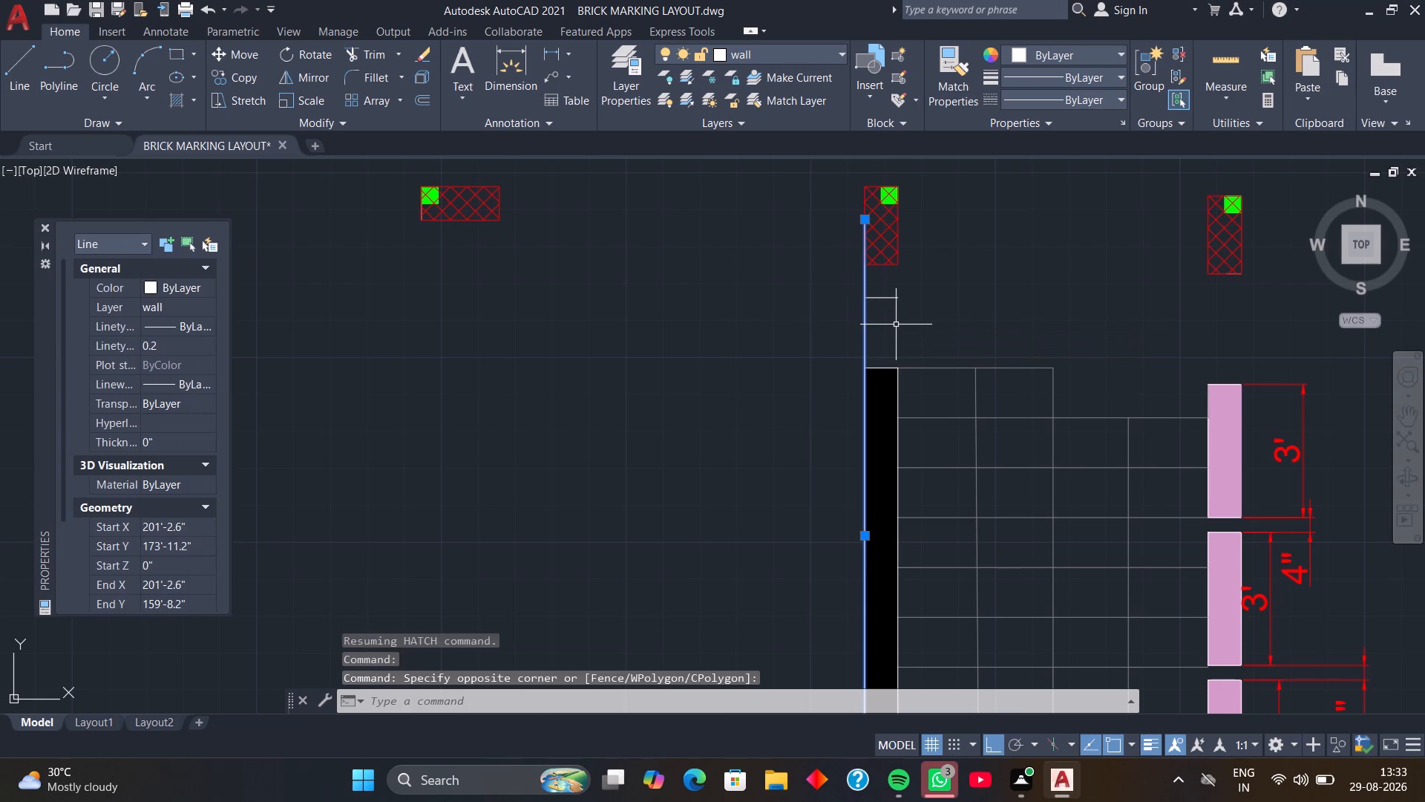
key("Escape")
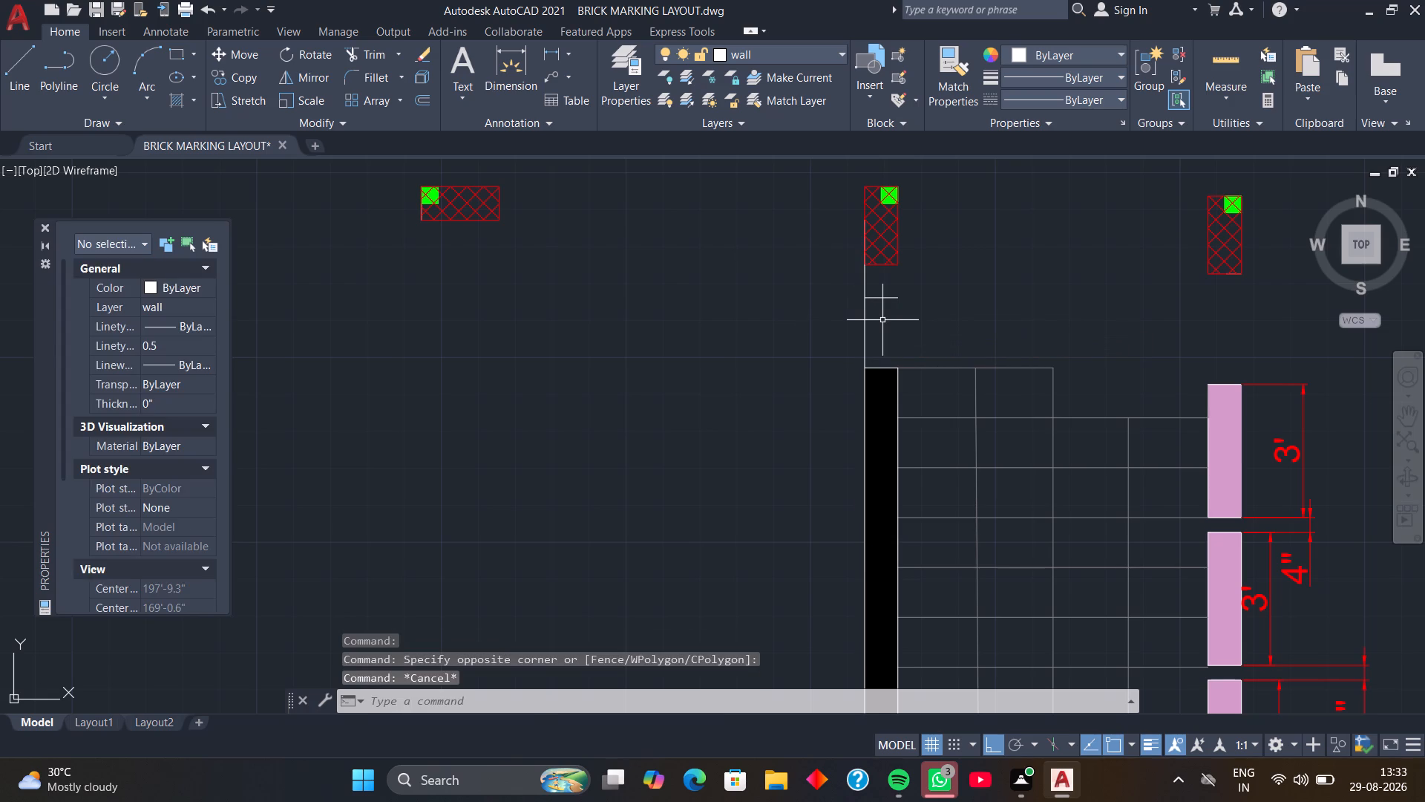
type("tr")
key("space")
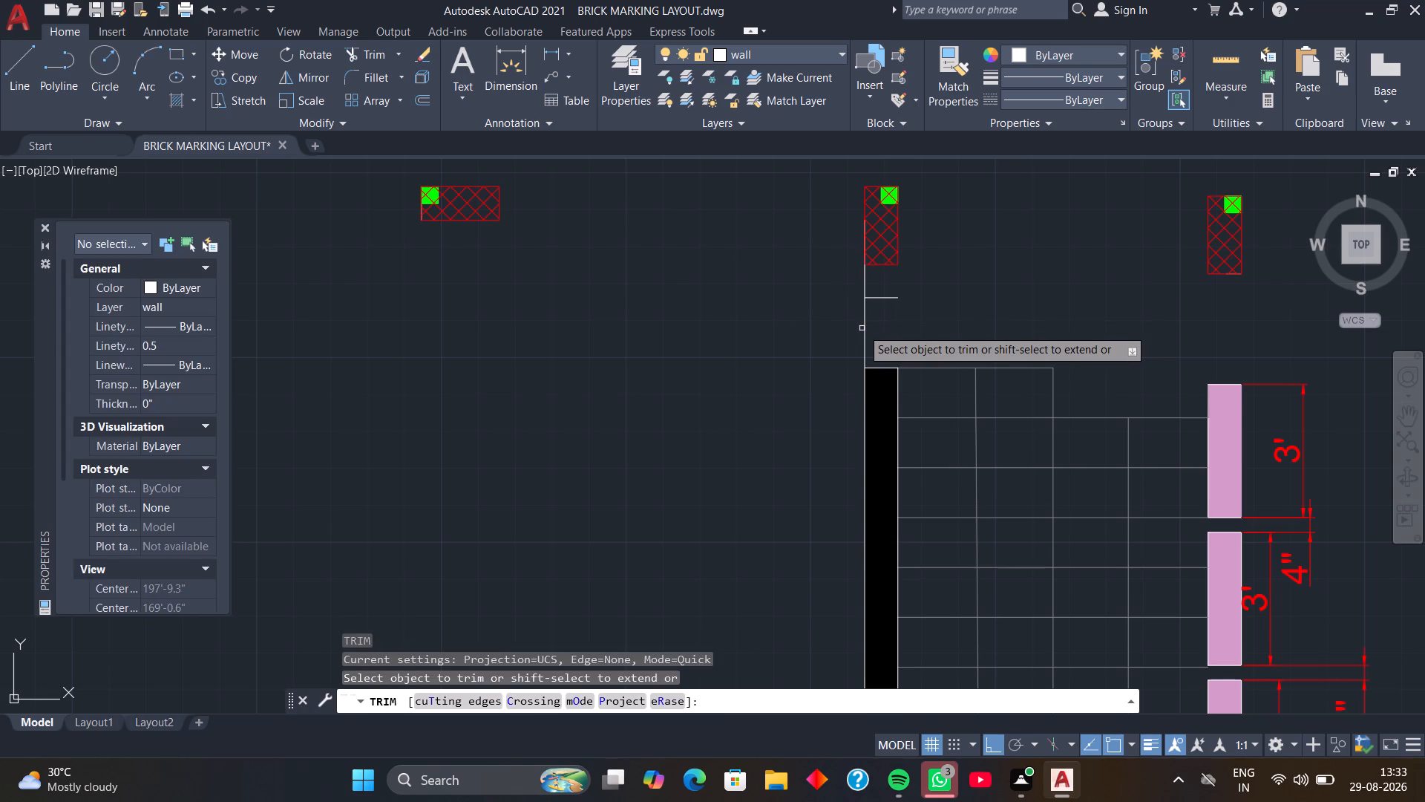
left_click(863, 328)
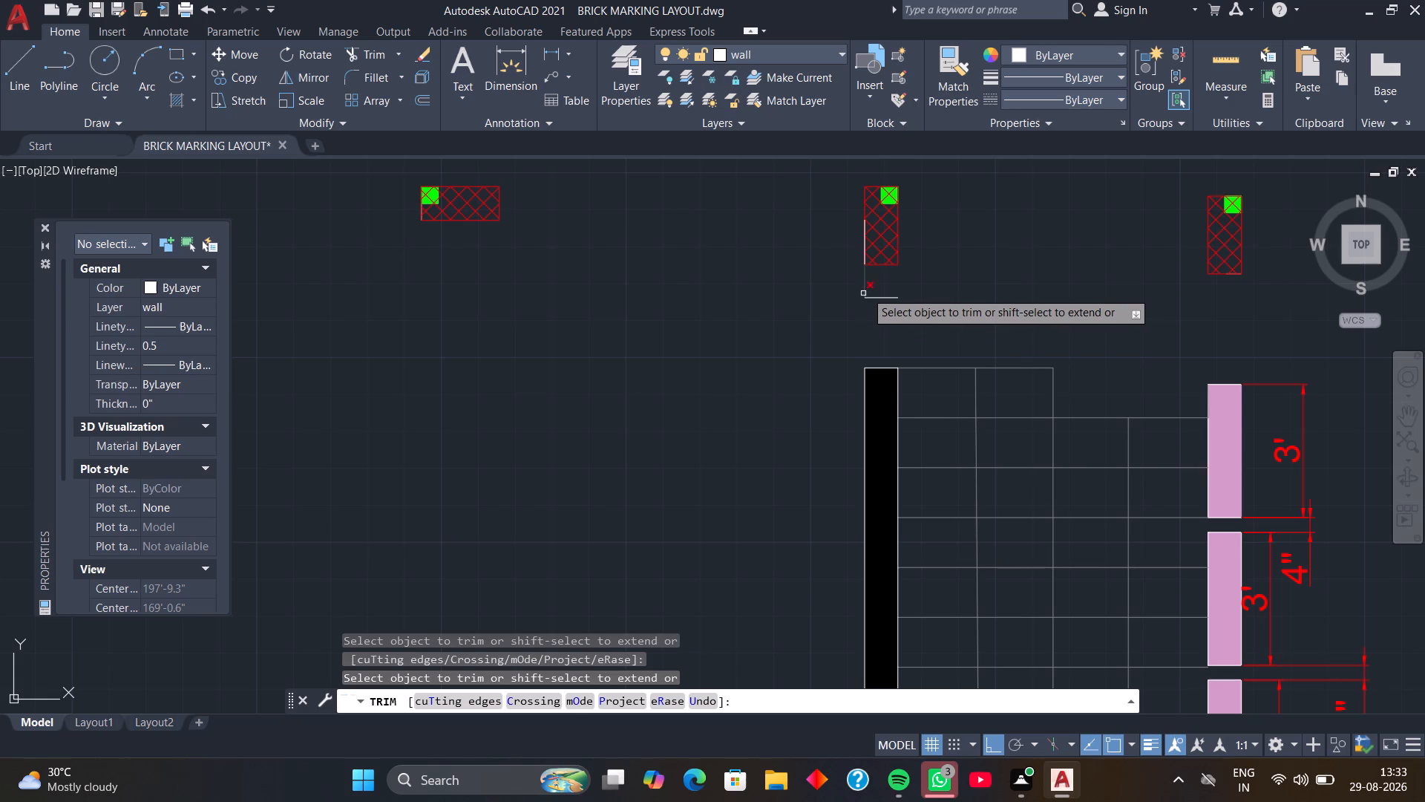
left_click(865, 291)
left_click(877, 299)
scroll(921, 307, "down", 2)
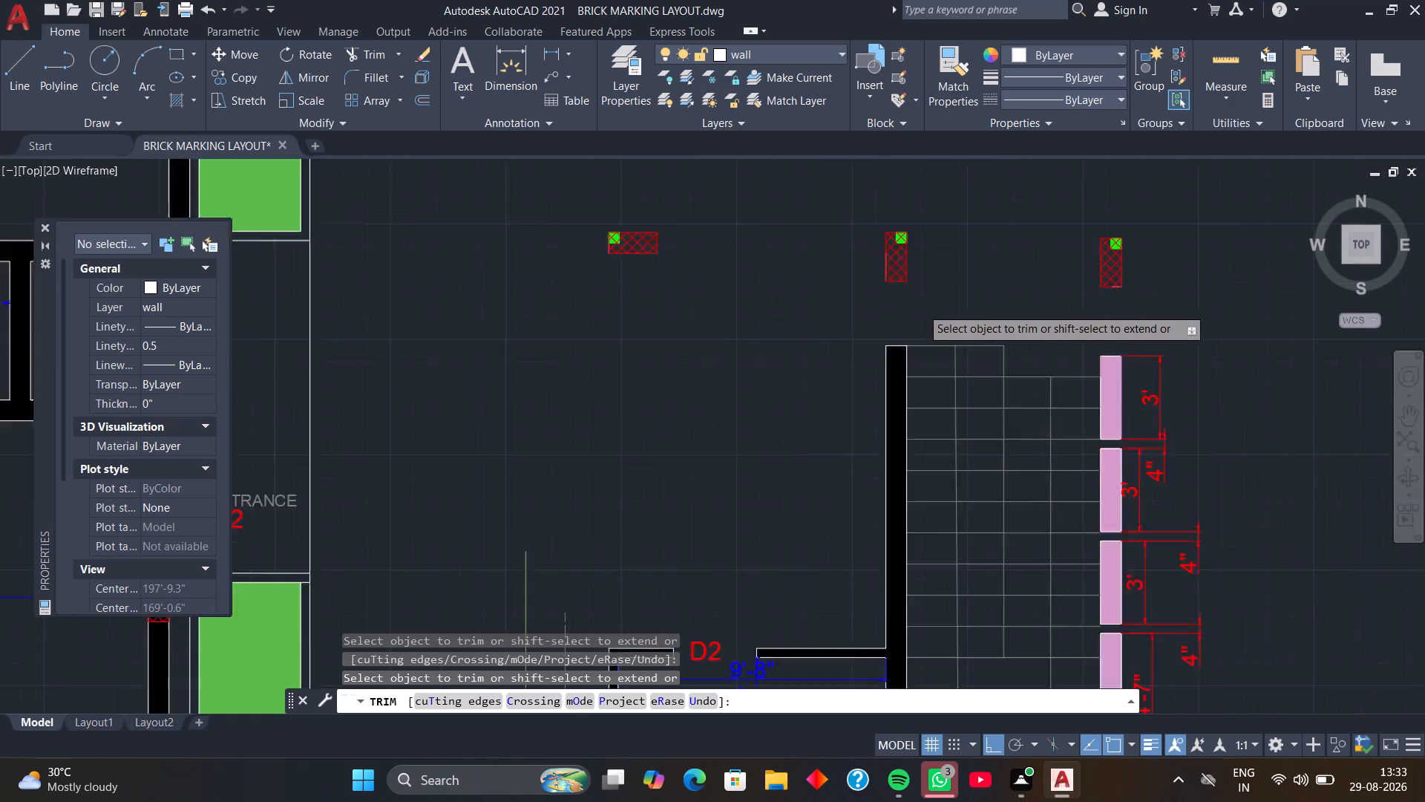
middle_click_drag(834, 333, 877, 257)
key("space")
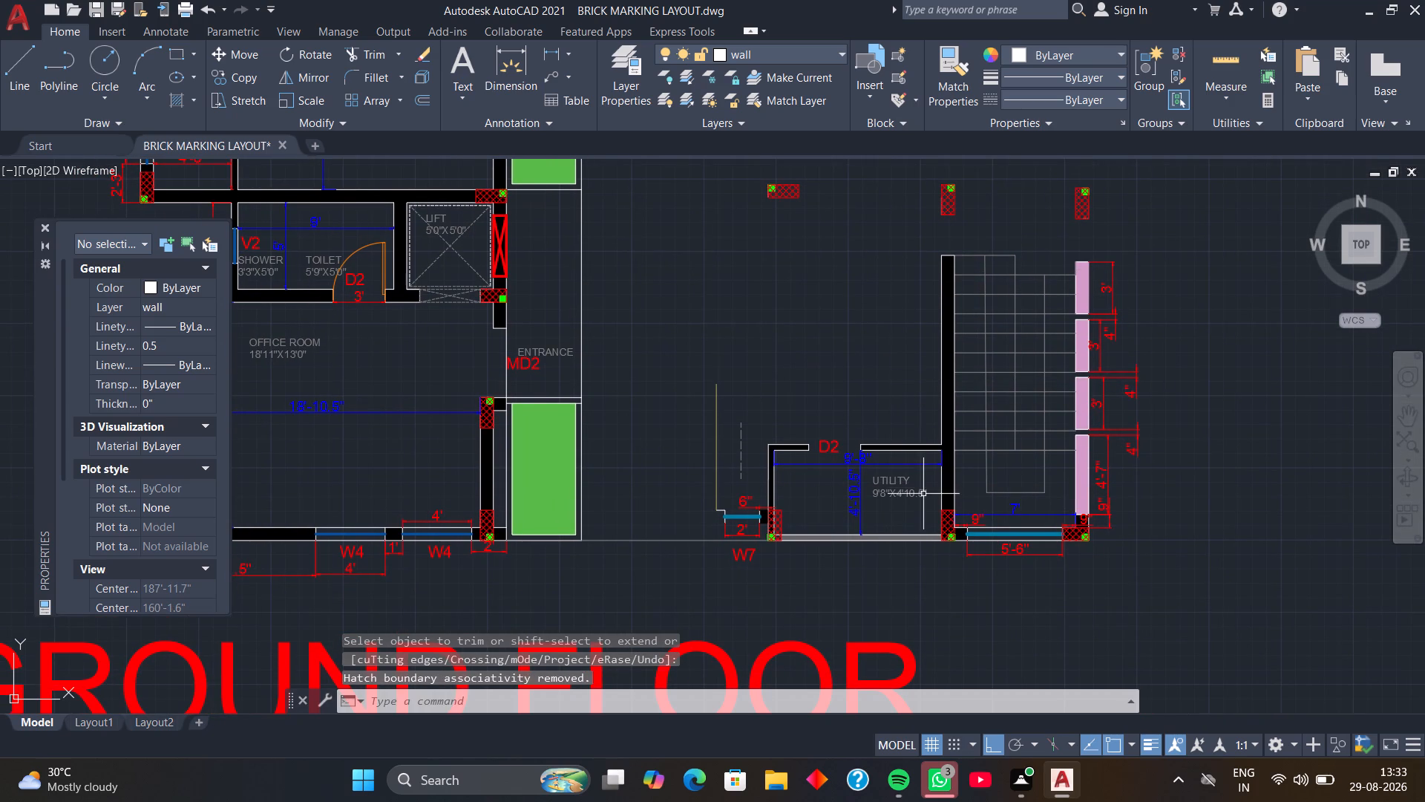
Draw a short line along the stair wall's utility-side face, closing the gap where the utility wall meets it.
middle_click_drag(923, 494, 885, 437)
scroll(899, 456, "up", 3)
middle_click_drag(878, 404, 848, 556)
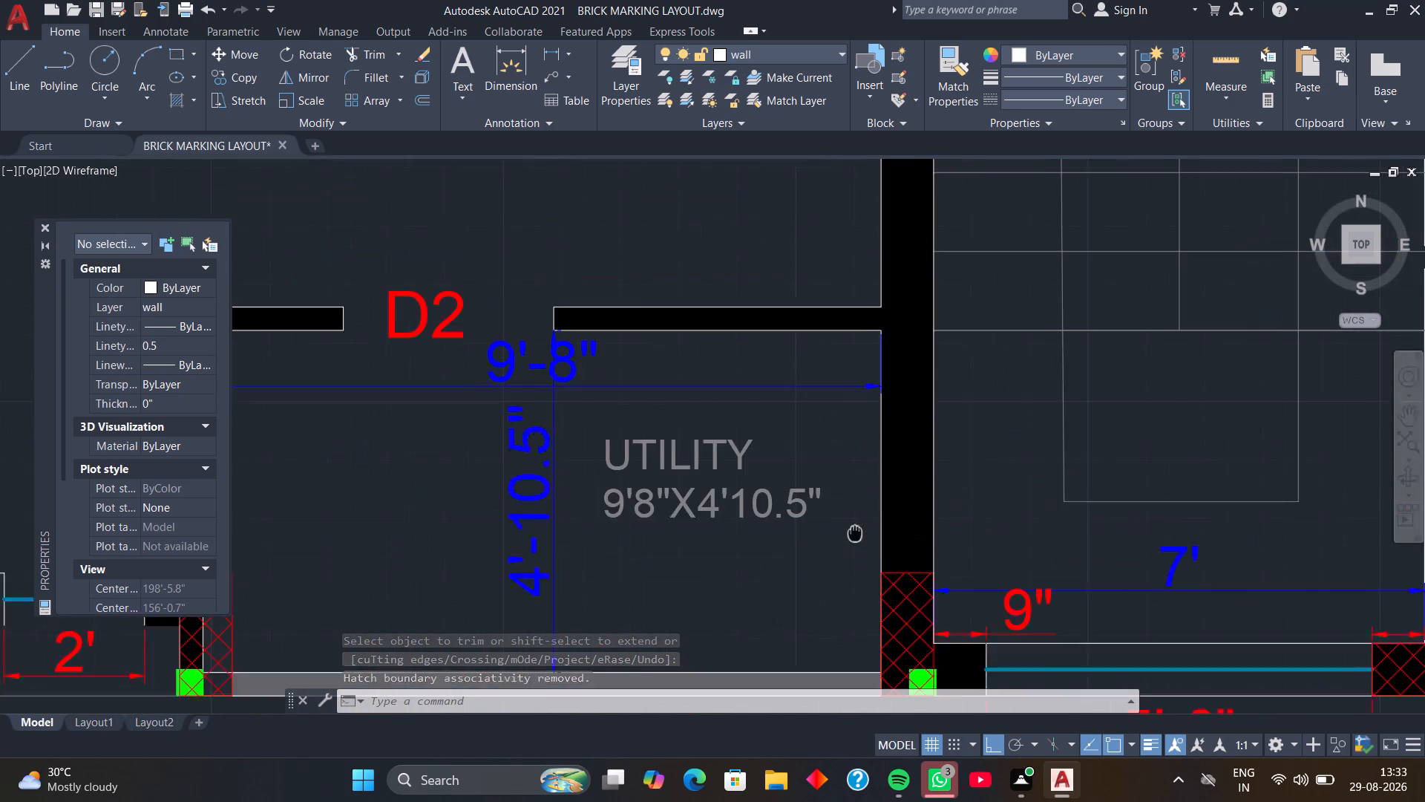
middle_click_drag(848, 556, 845, 561)
middle_click_drag(845, 483, 816, 564)
type("l")
key("space")
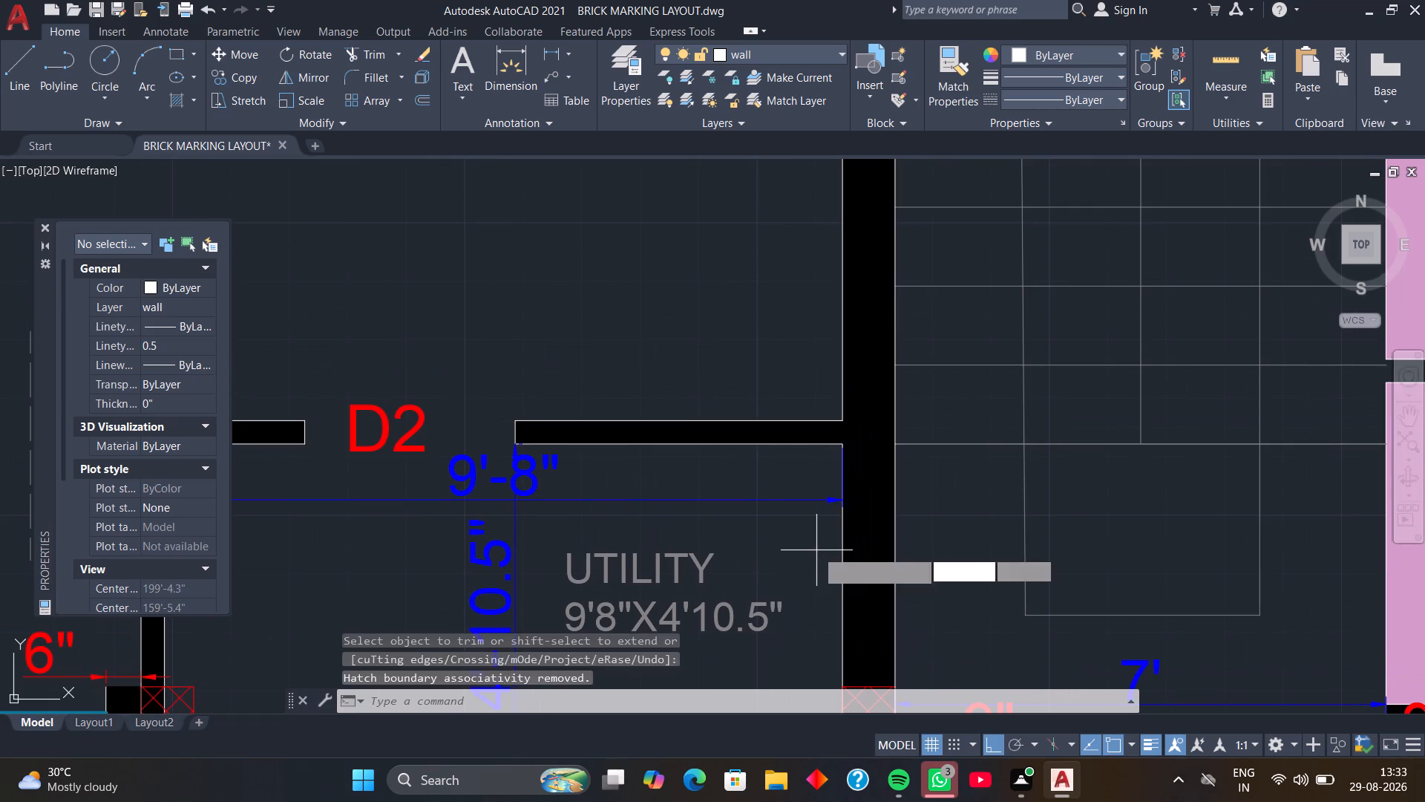
left_click(842, 443)
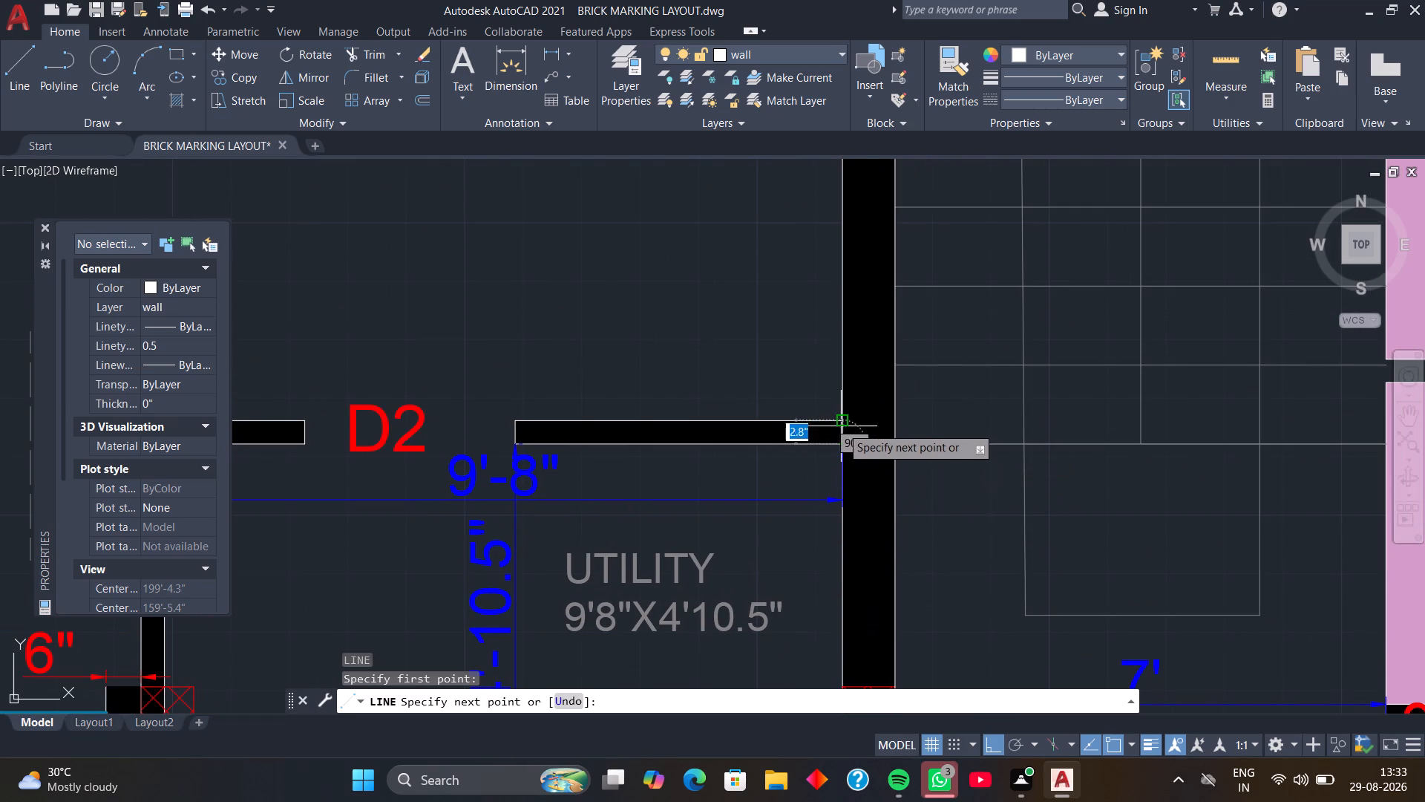
left_click(840, 424)
key("space")
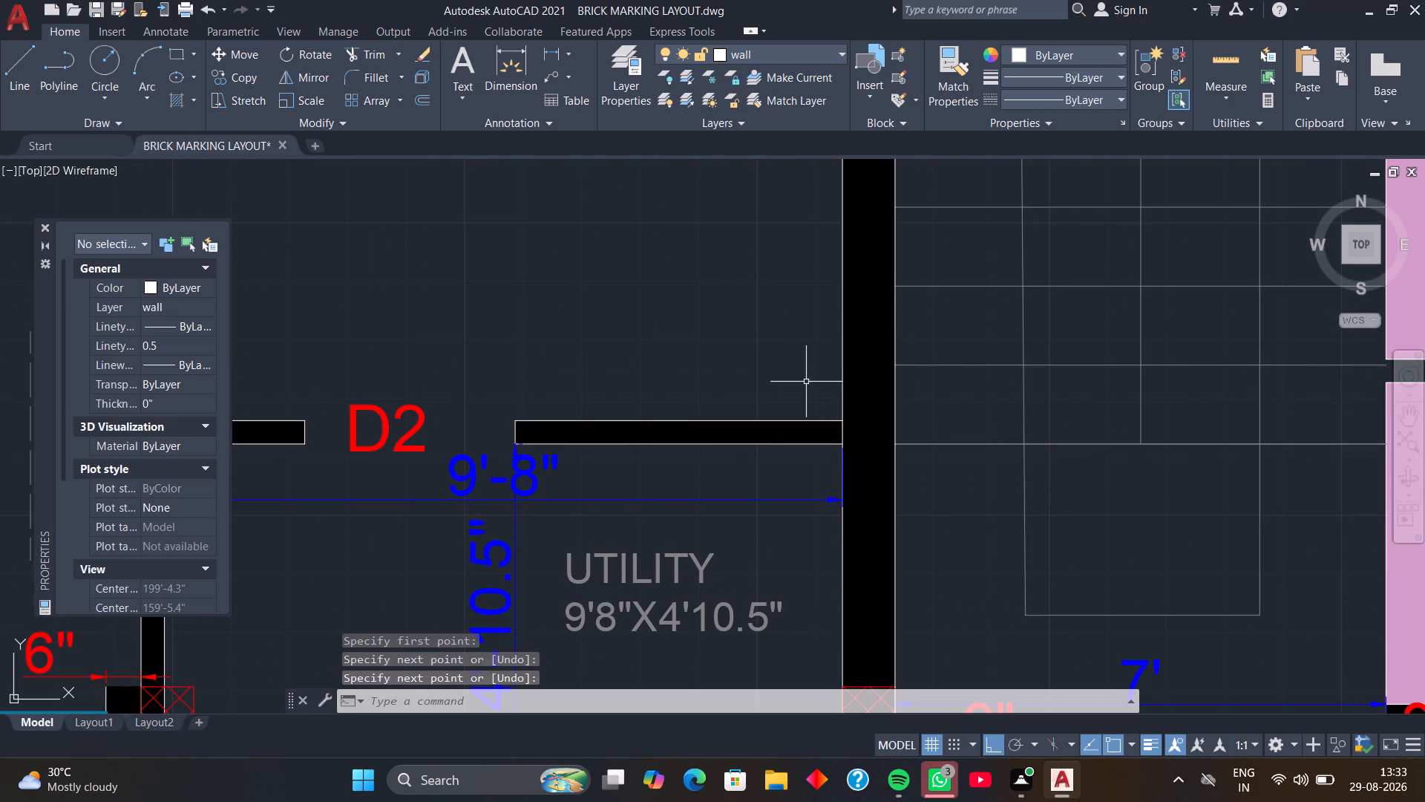
Trim off both outline lines of the utility wall between door D2 and the stair wall.
type("tr")
key("space")
left_click_drag(807, 377, 774, 493)
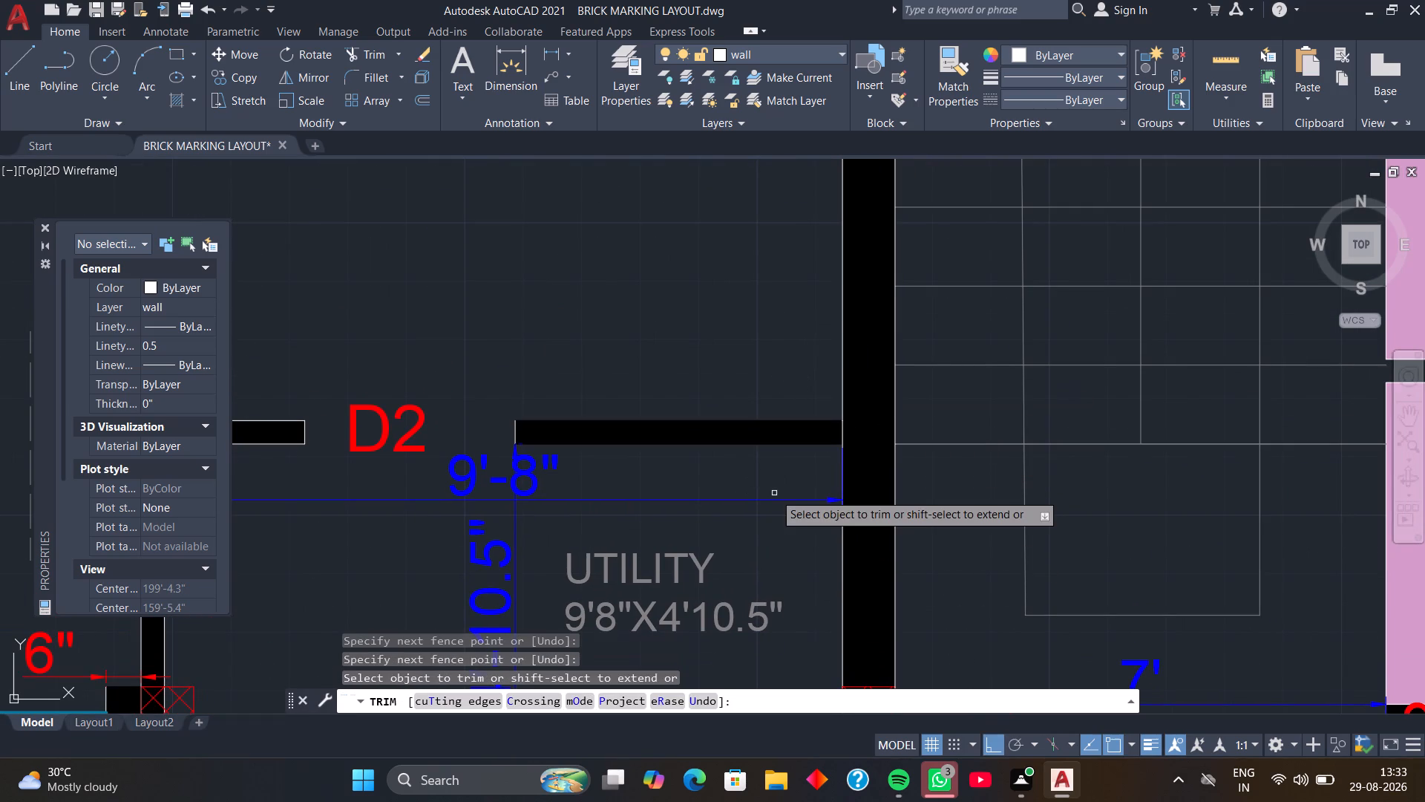
left_click_drag(715, 397, 688, 451)
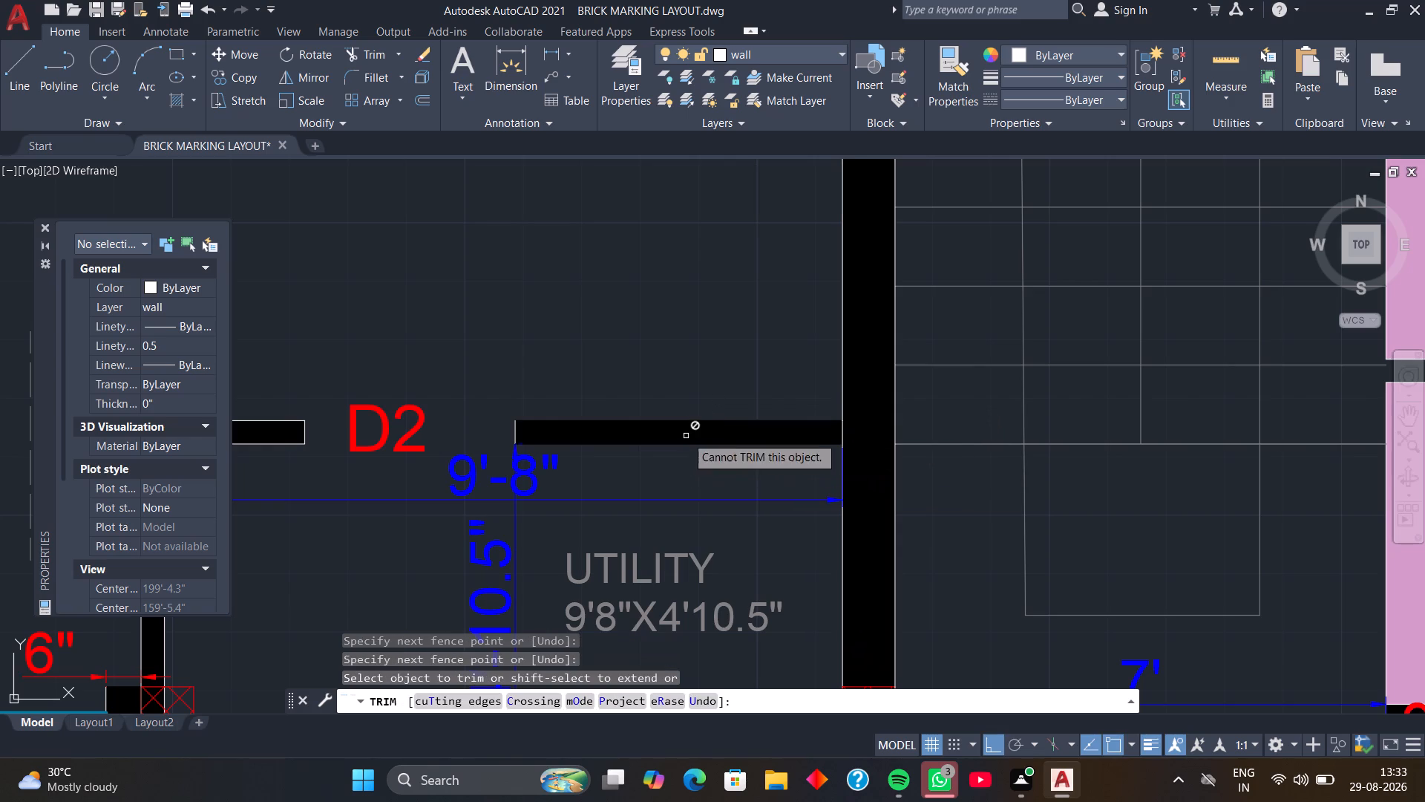
key("space")
Delete the solid black hatches filling the stair wall and the utility wall between it and door D2.
left_click(681, 424)
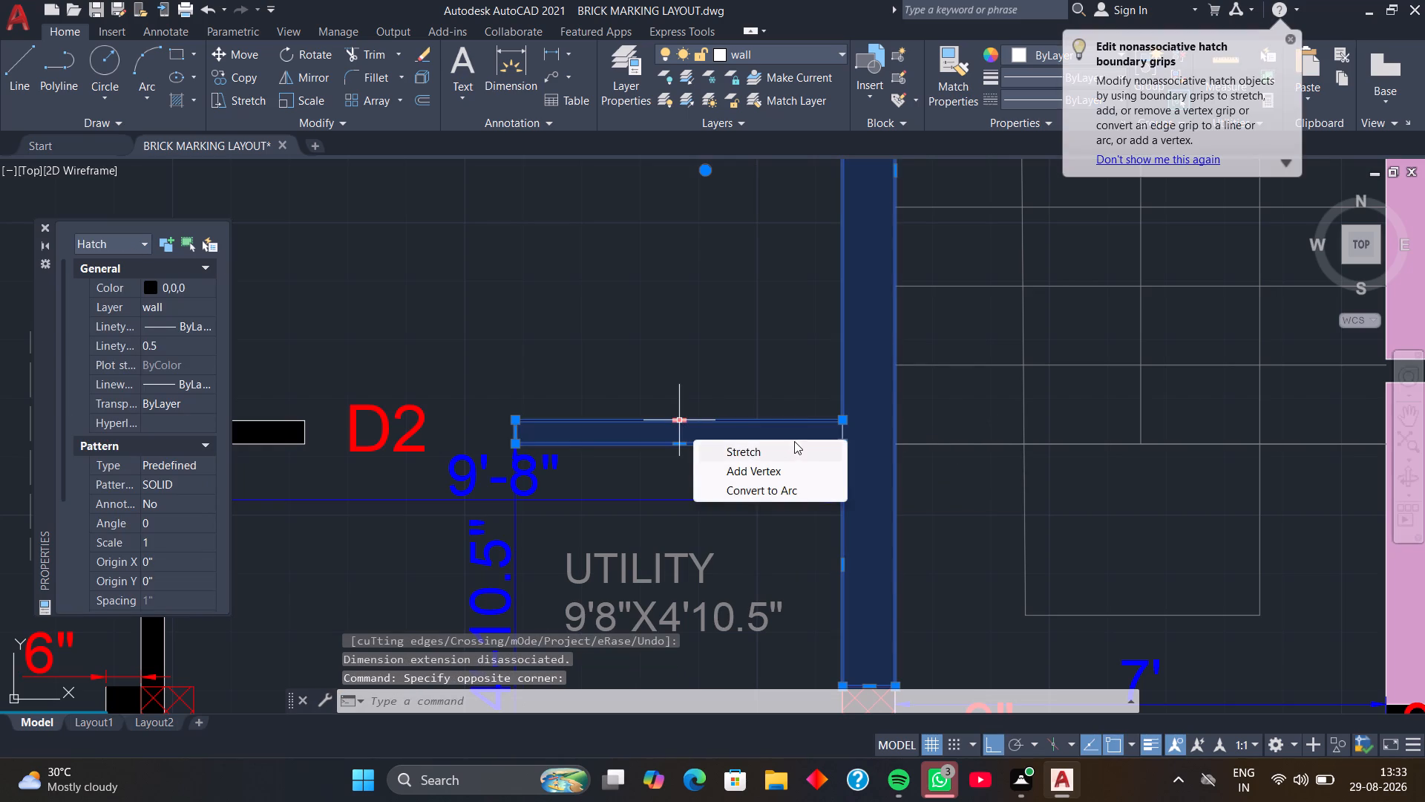
left_click(770, 392)
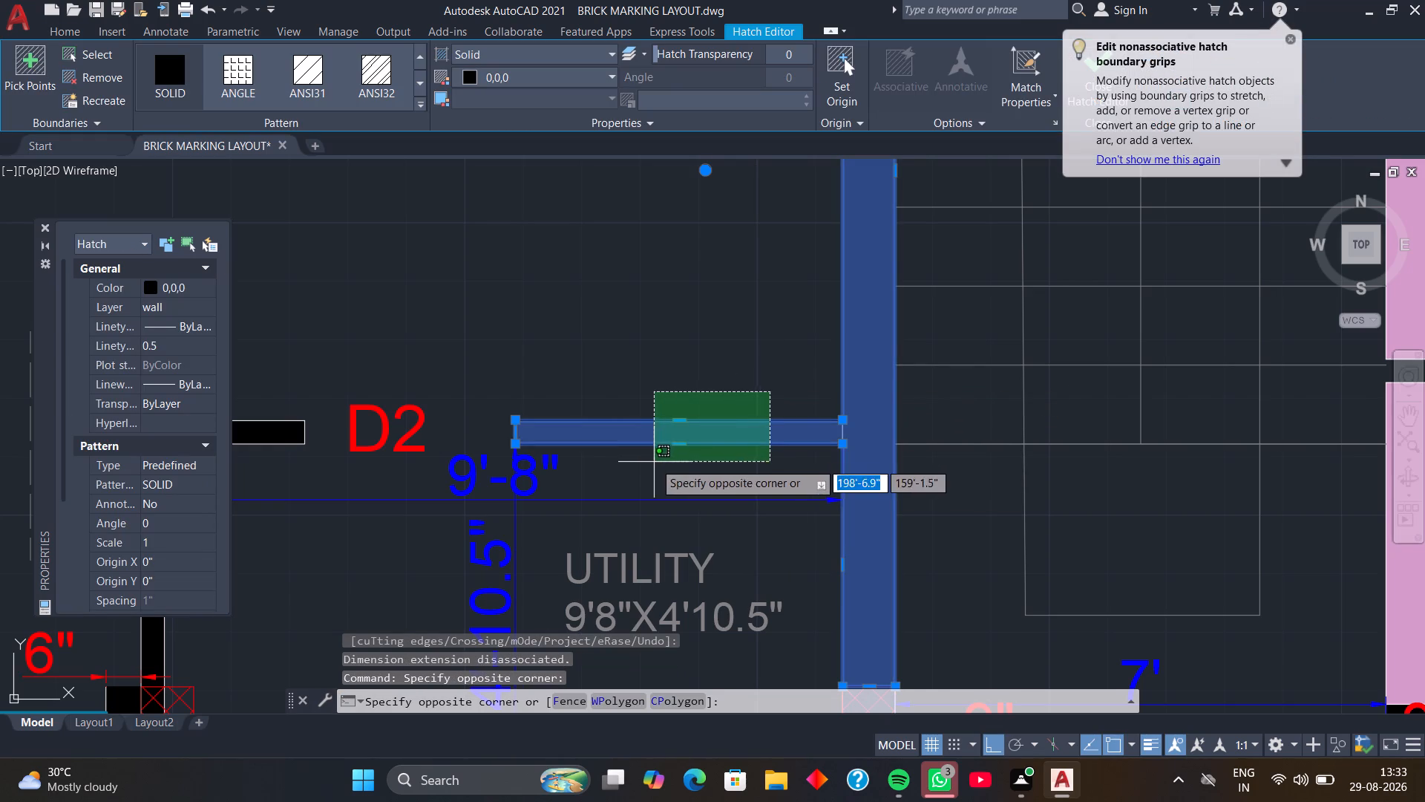
left_click(652, 463)
key("Delete")
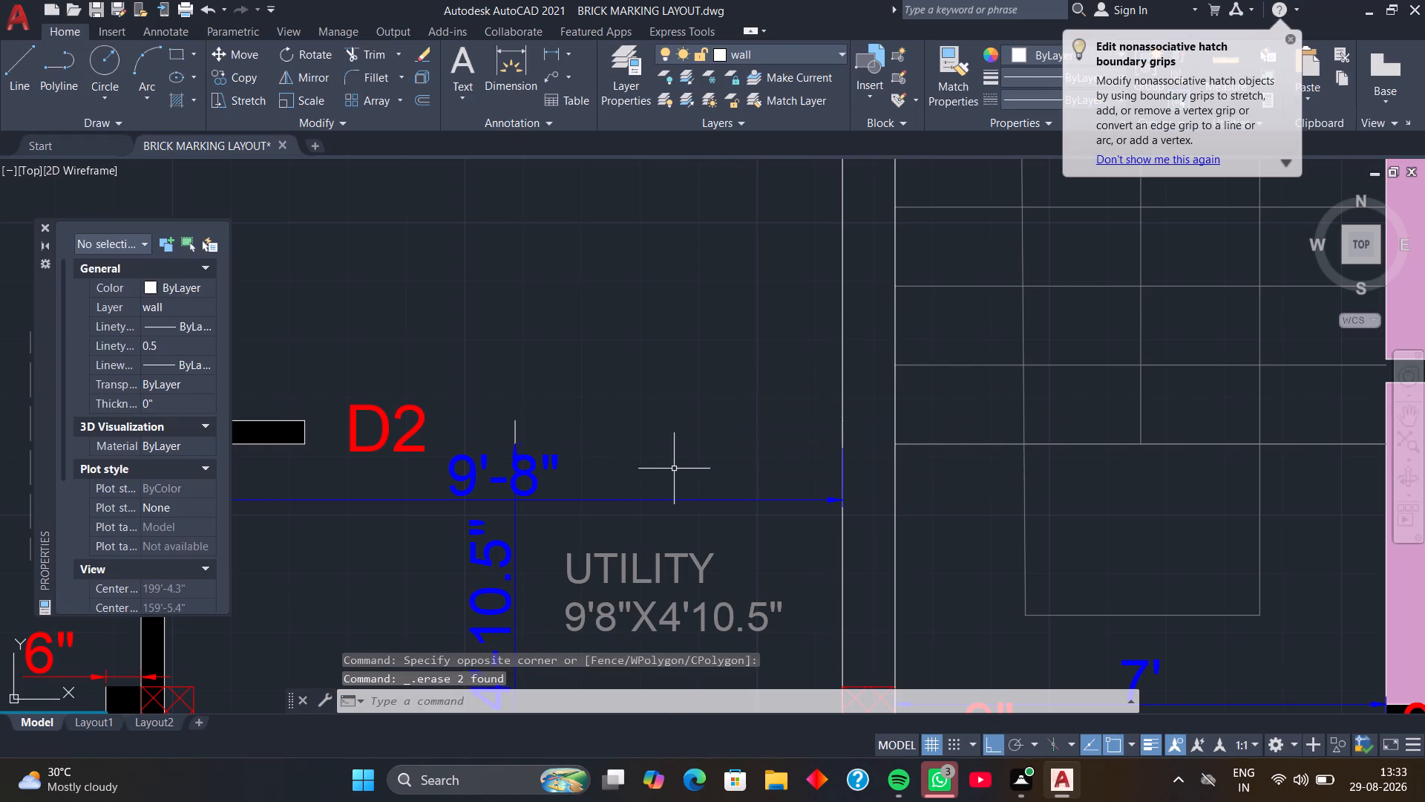
Delete the utility room's 9'-8" and 4'-10.5" dimensions together with the UTILITY 9'8"X4'10.5" label.
left_click(749, 500)
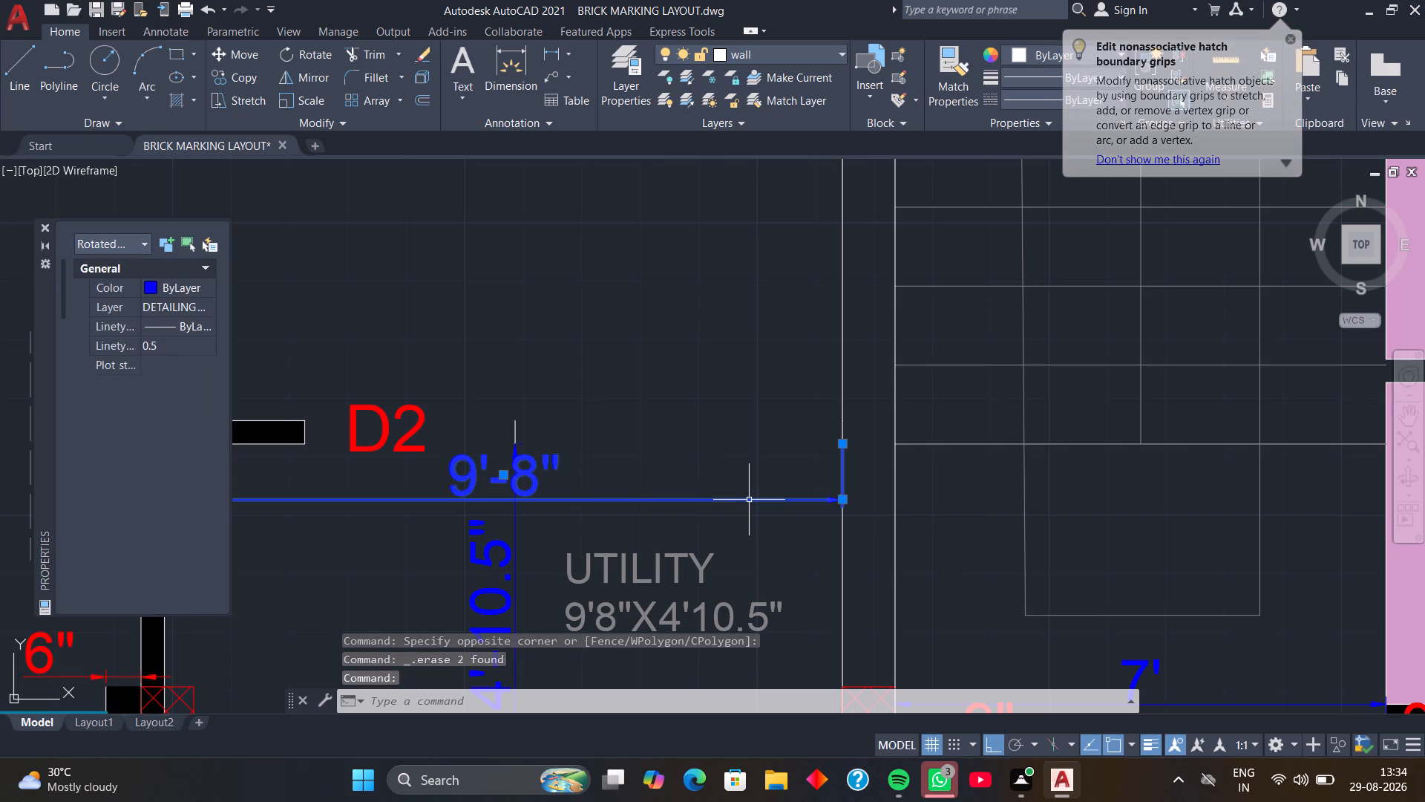
key("Delete")
scroll(701, 466, "down", 3)
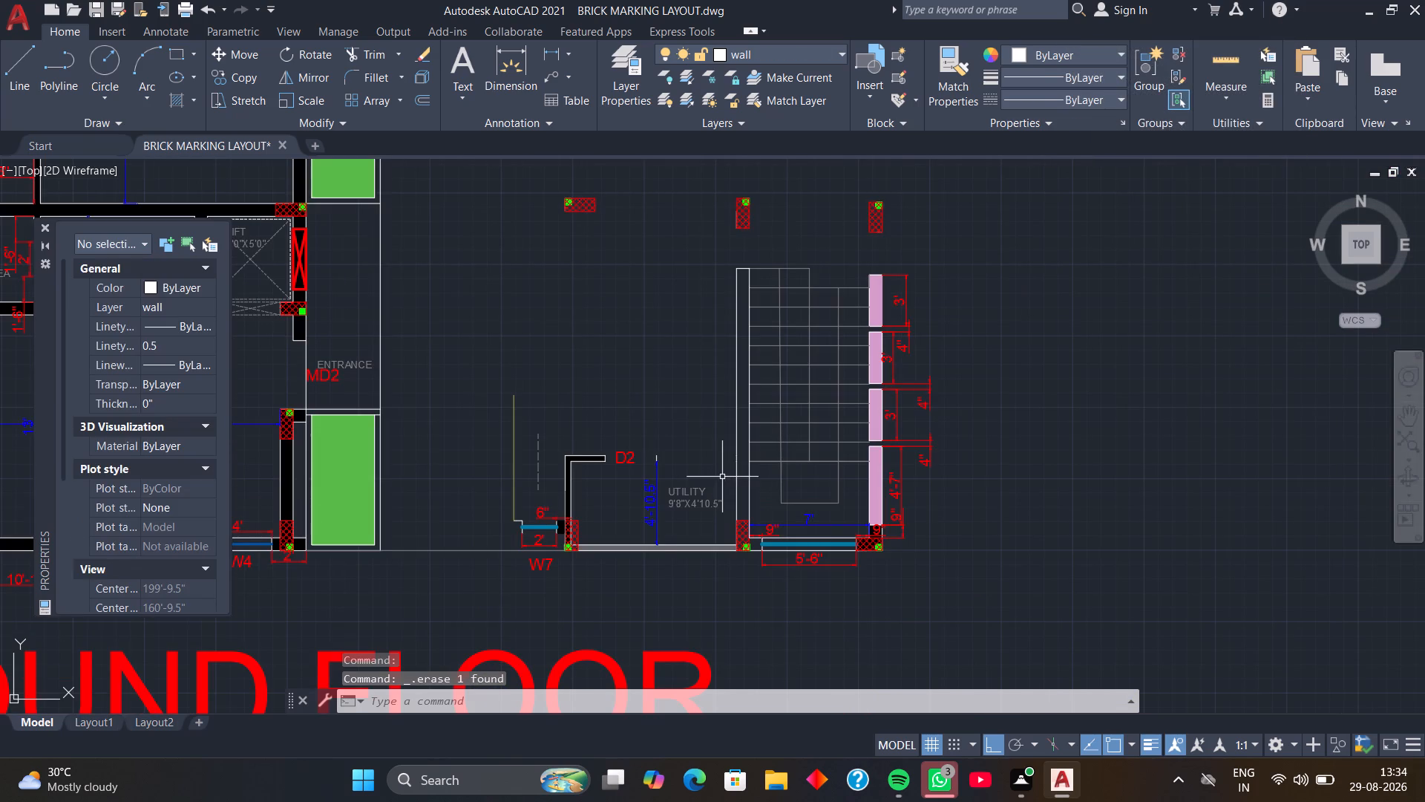
left_click(722, 477)
left_click(656, 531)
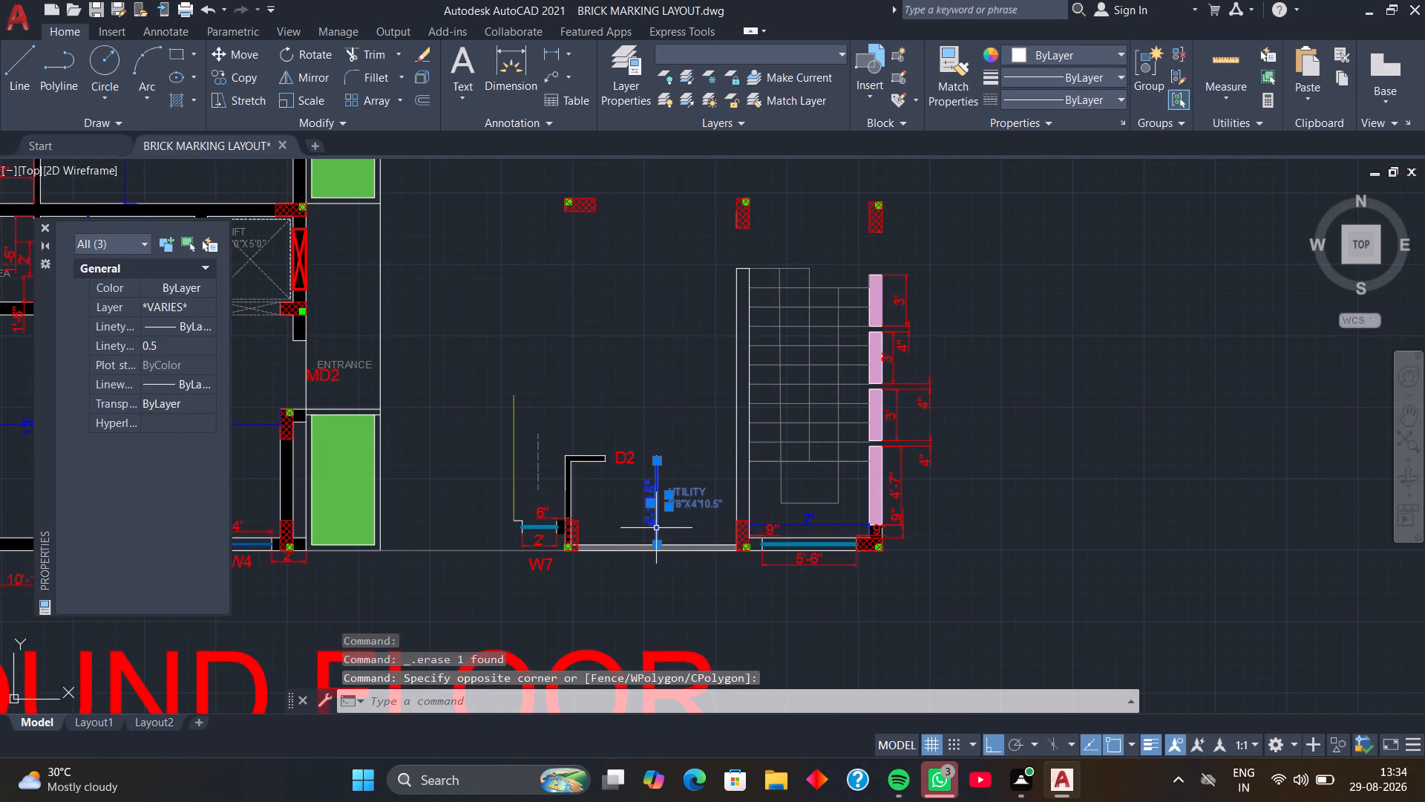
key("Delete")
Delete the remaining utility wall pieces with their hatch, the D2 label, and the loose vertical lines above window W7.
left_click(657, 446)
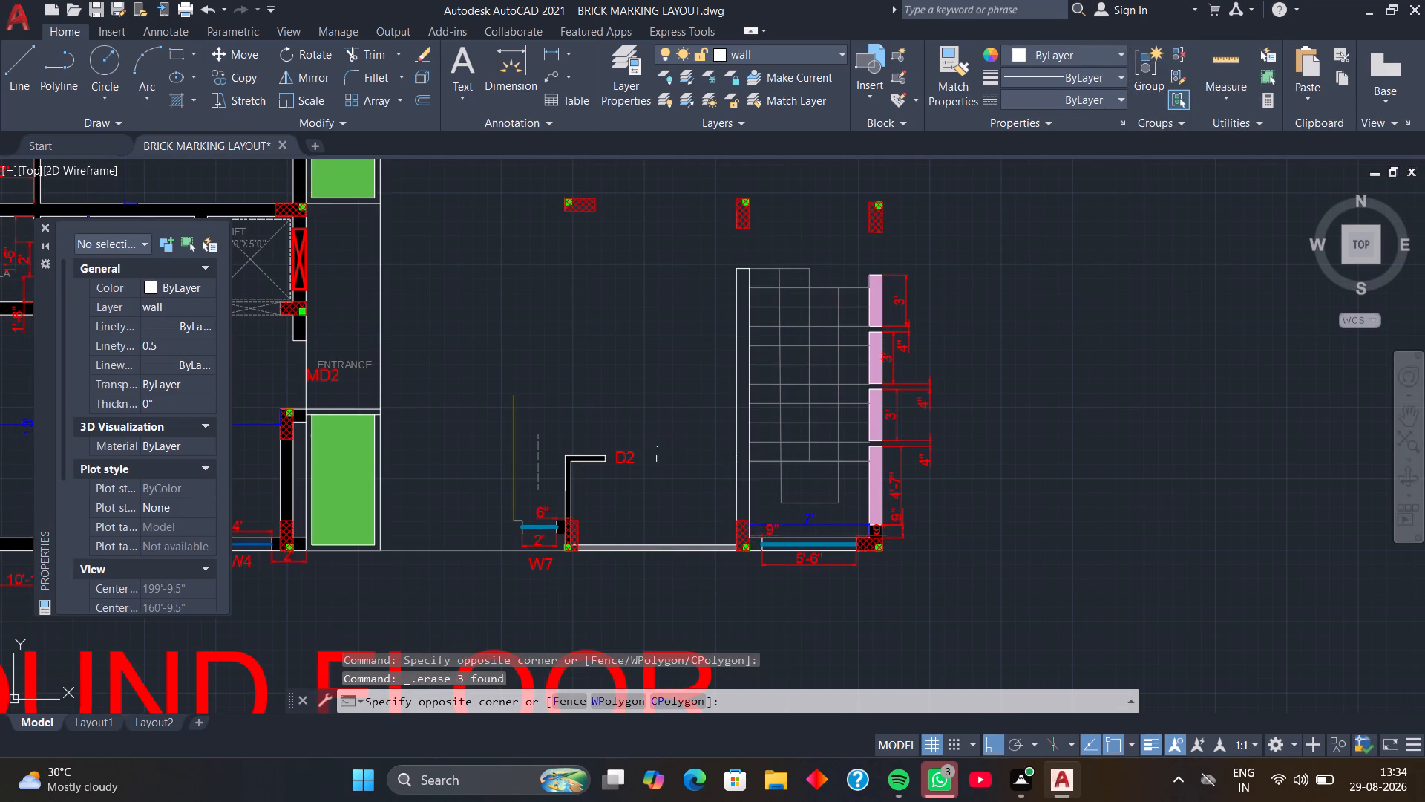
left_click(495, 485)
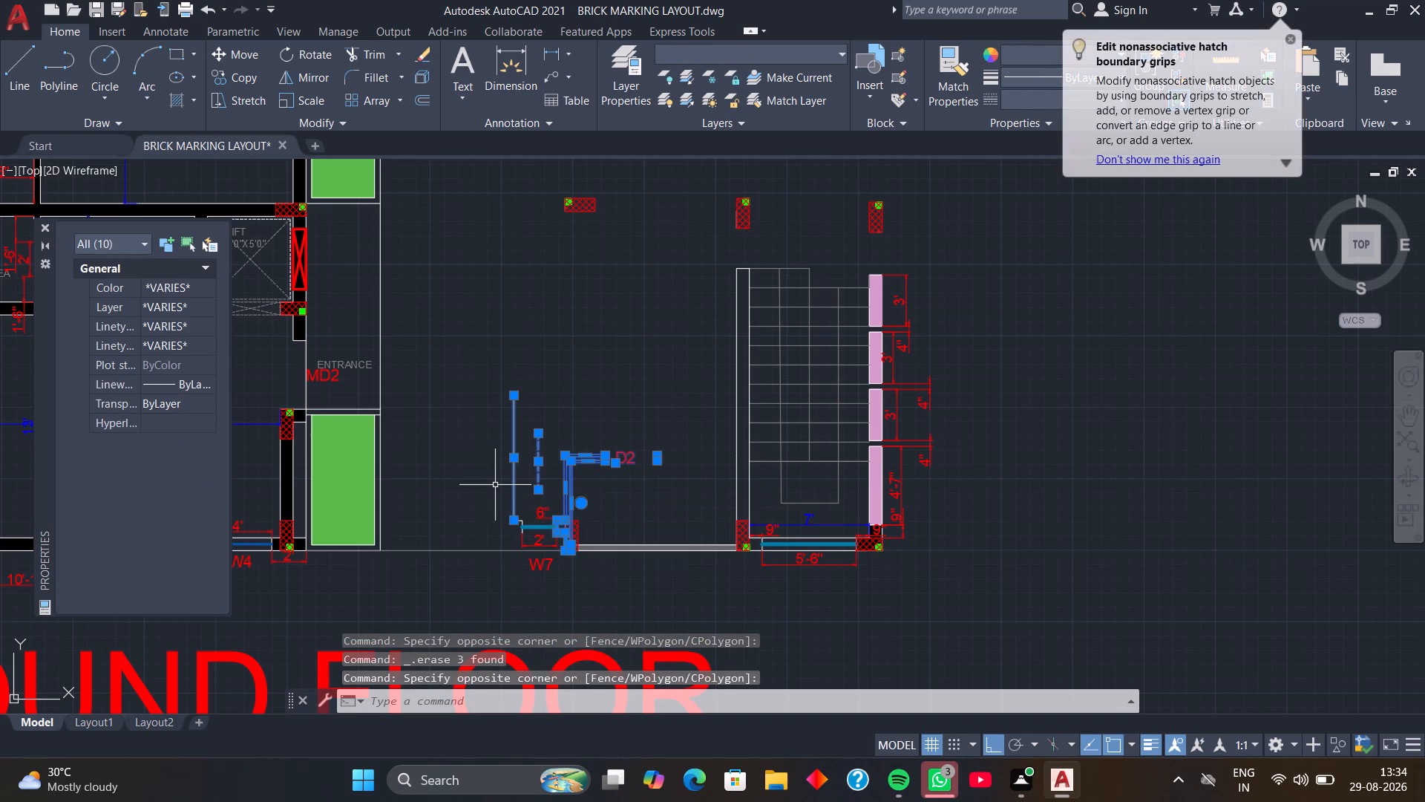
key("Delete")
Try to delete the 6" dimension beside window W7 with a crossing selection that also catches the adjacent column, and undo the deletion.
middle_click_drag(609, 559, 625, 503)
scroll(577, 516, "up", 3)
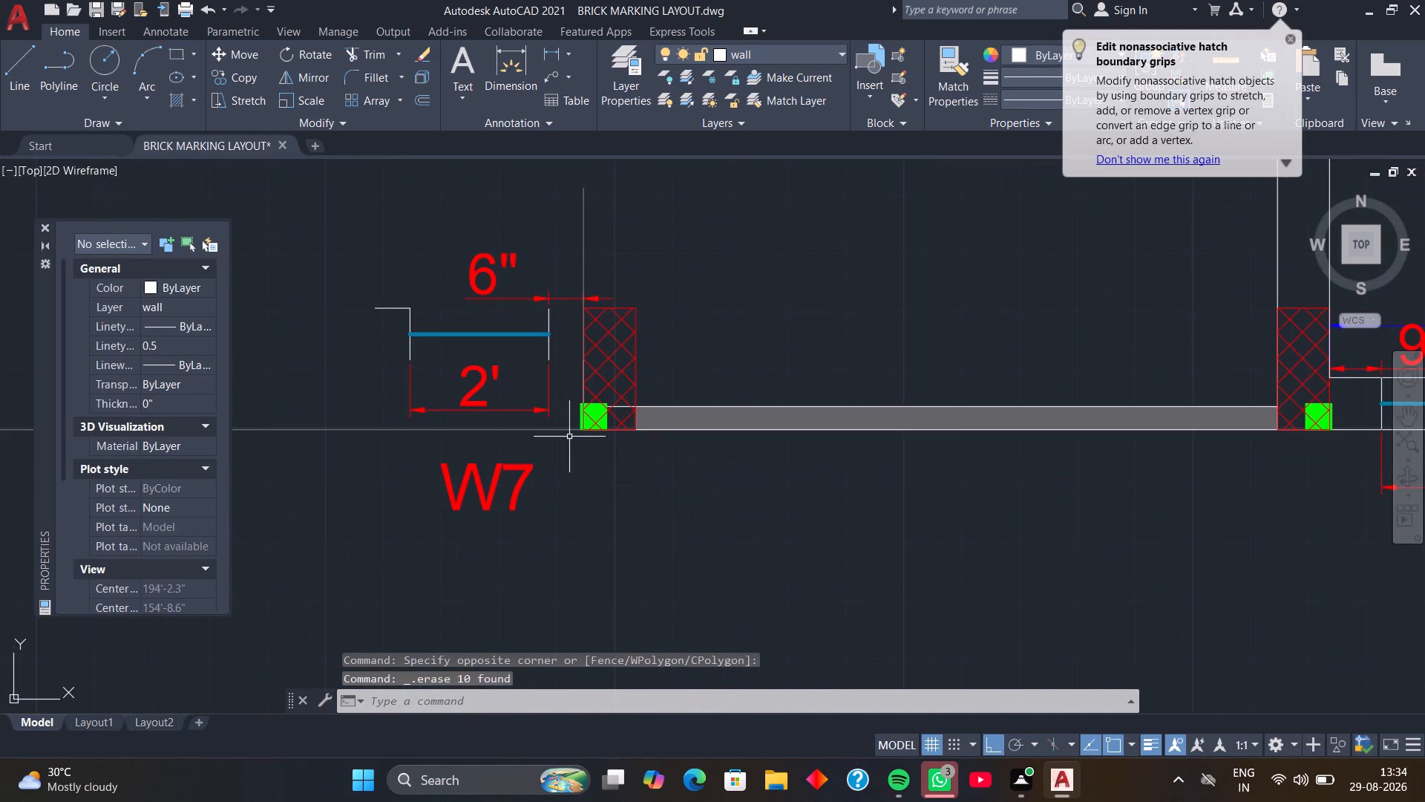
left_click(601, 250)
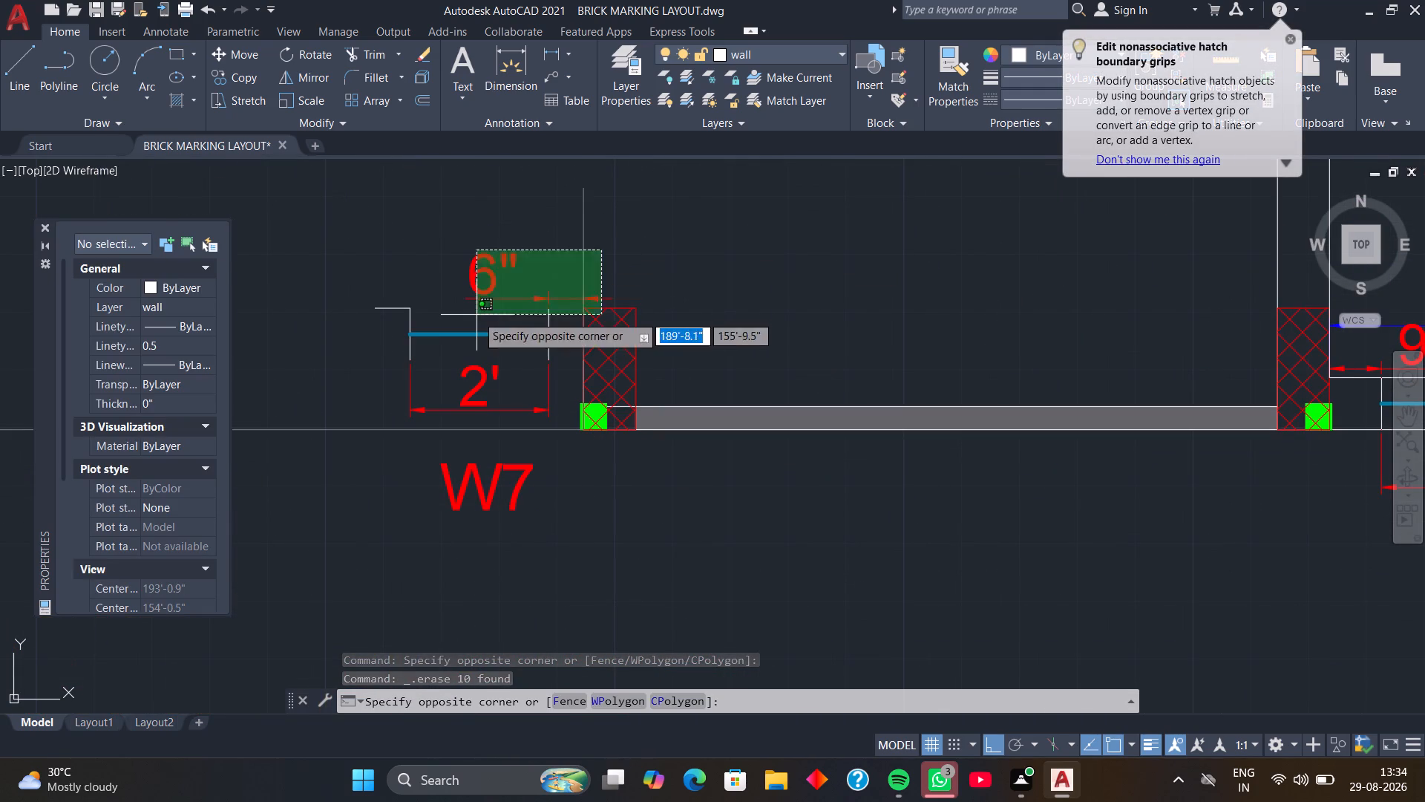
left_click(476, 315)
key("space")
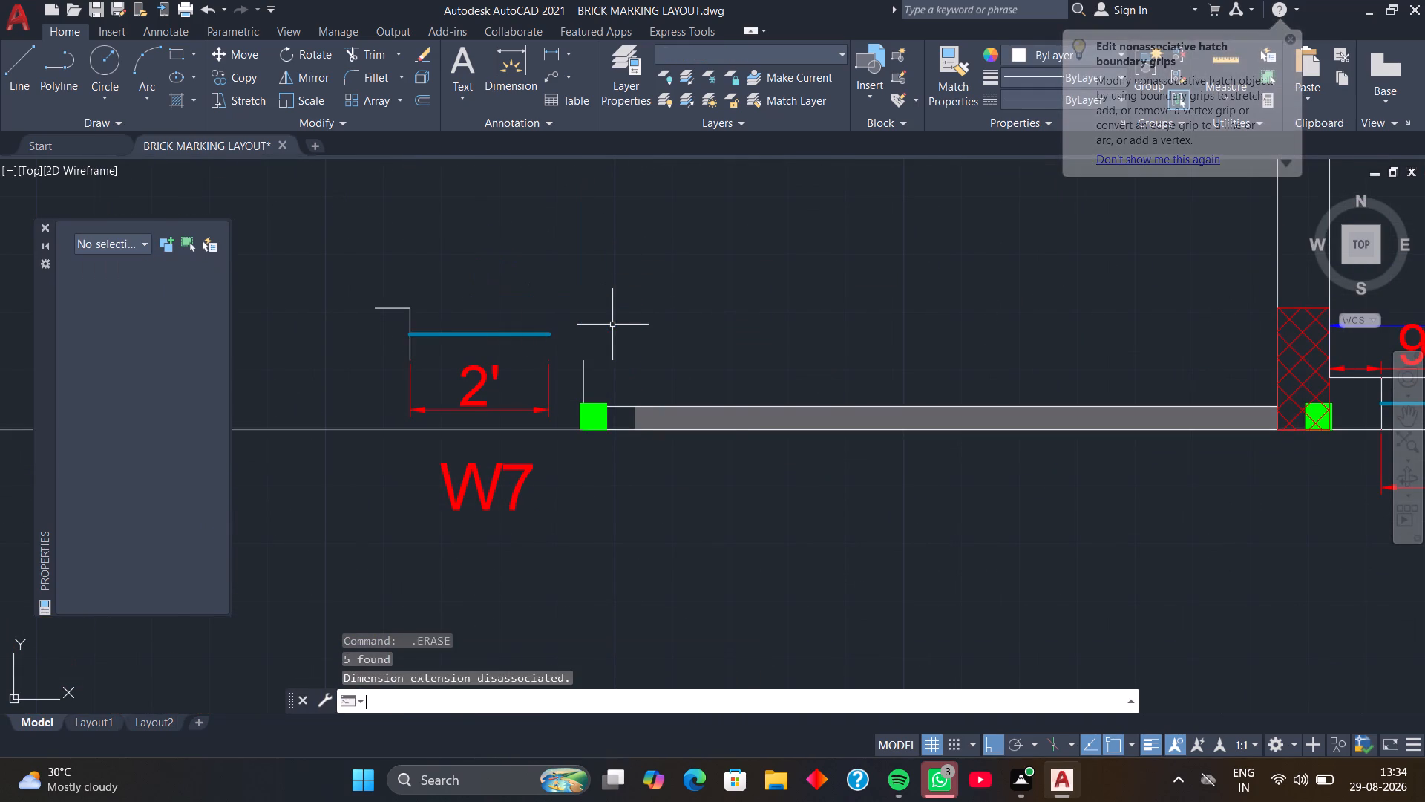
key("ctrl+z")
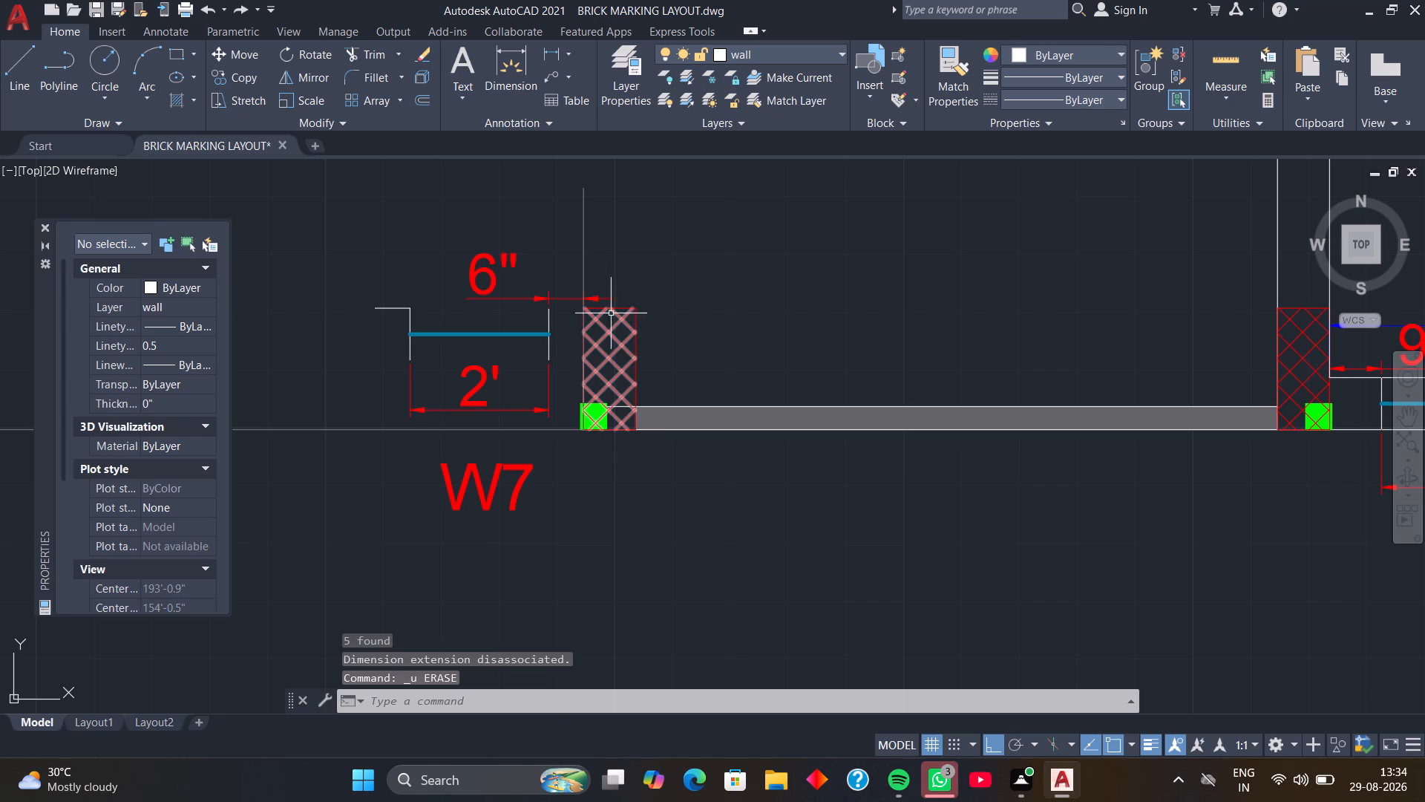
Delete window W7's 6" and 2' dimensions together with the blue window line and its adjacent jamb line.
left_click(557, 256)
left_click(492, 327)
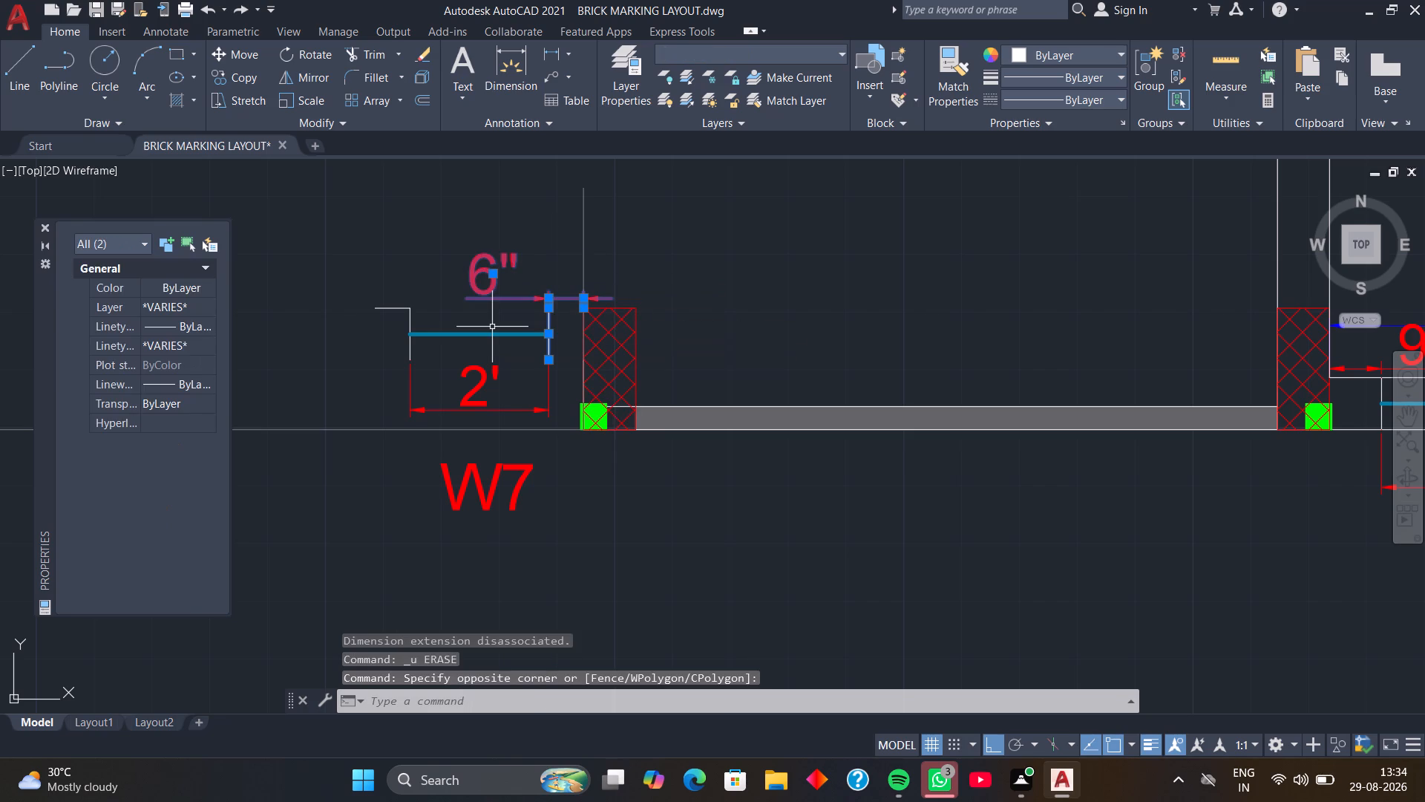
key("Delete")
left_click(492, 327)
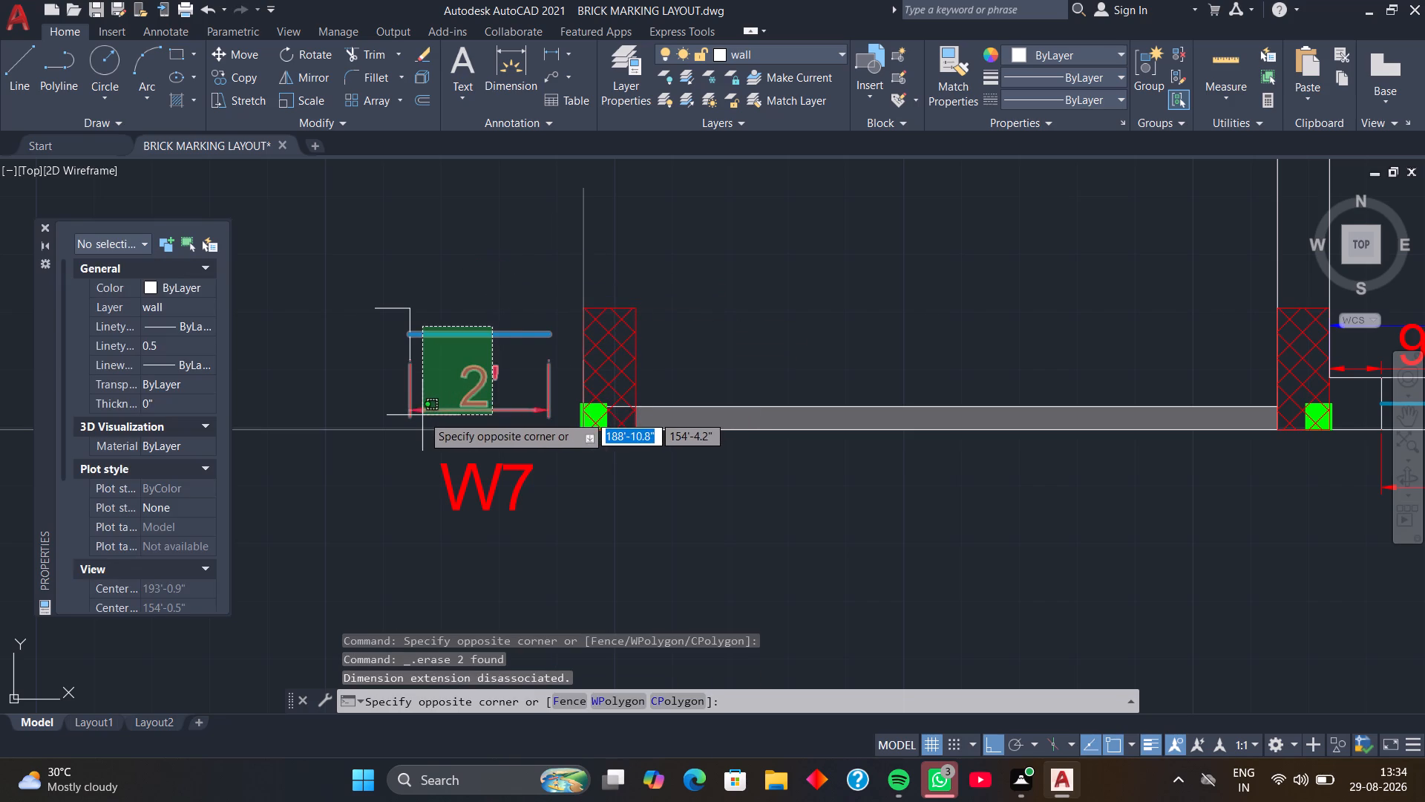
left_click(422, 415)
key("Delete")
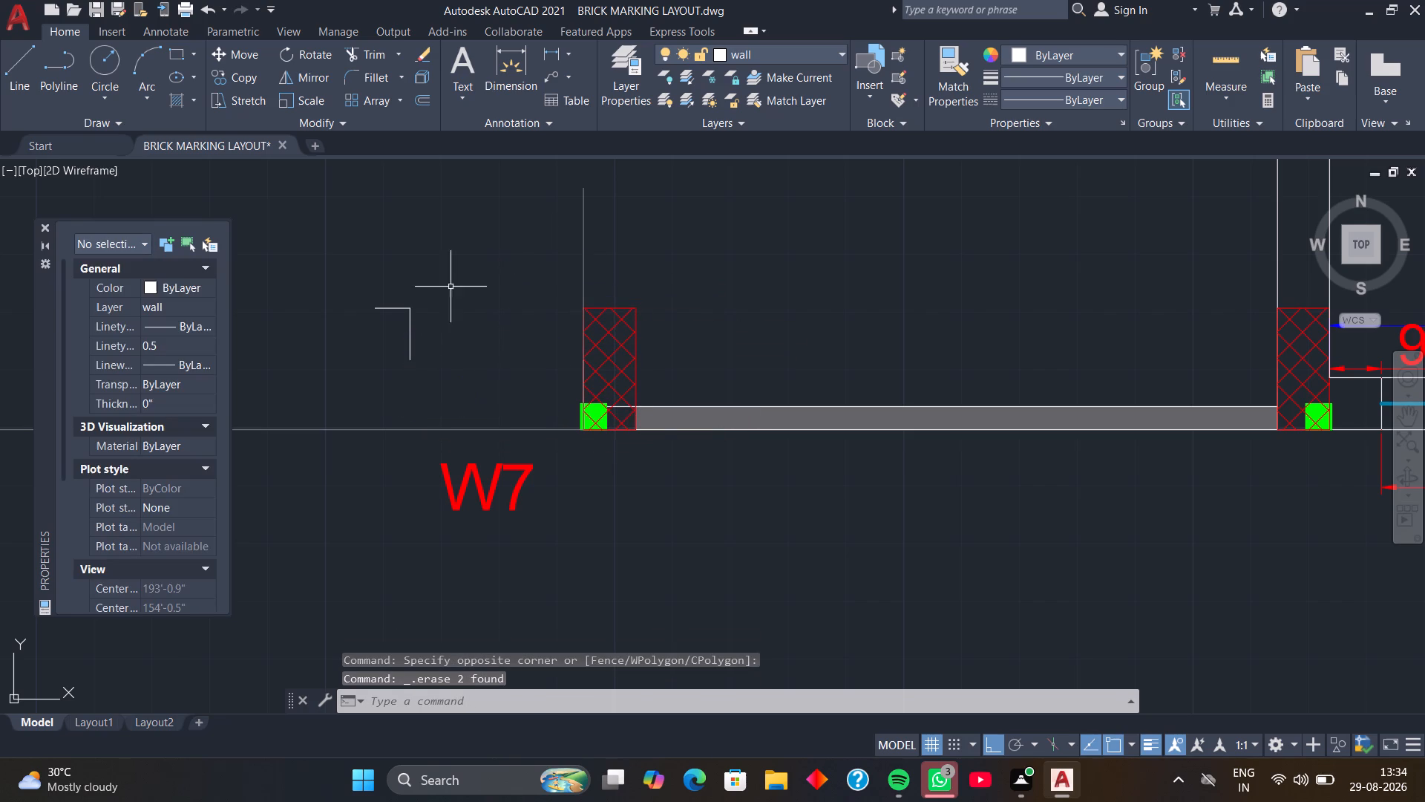
Delete the leftover wall lines around window W7, the W7 label, and the thin vertical line along the adjacent column.
left_click(453, 279)
left_click(344, 365)
key("Delete")
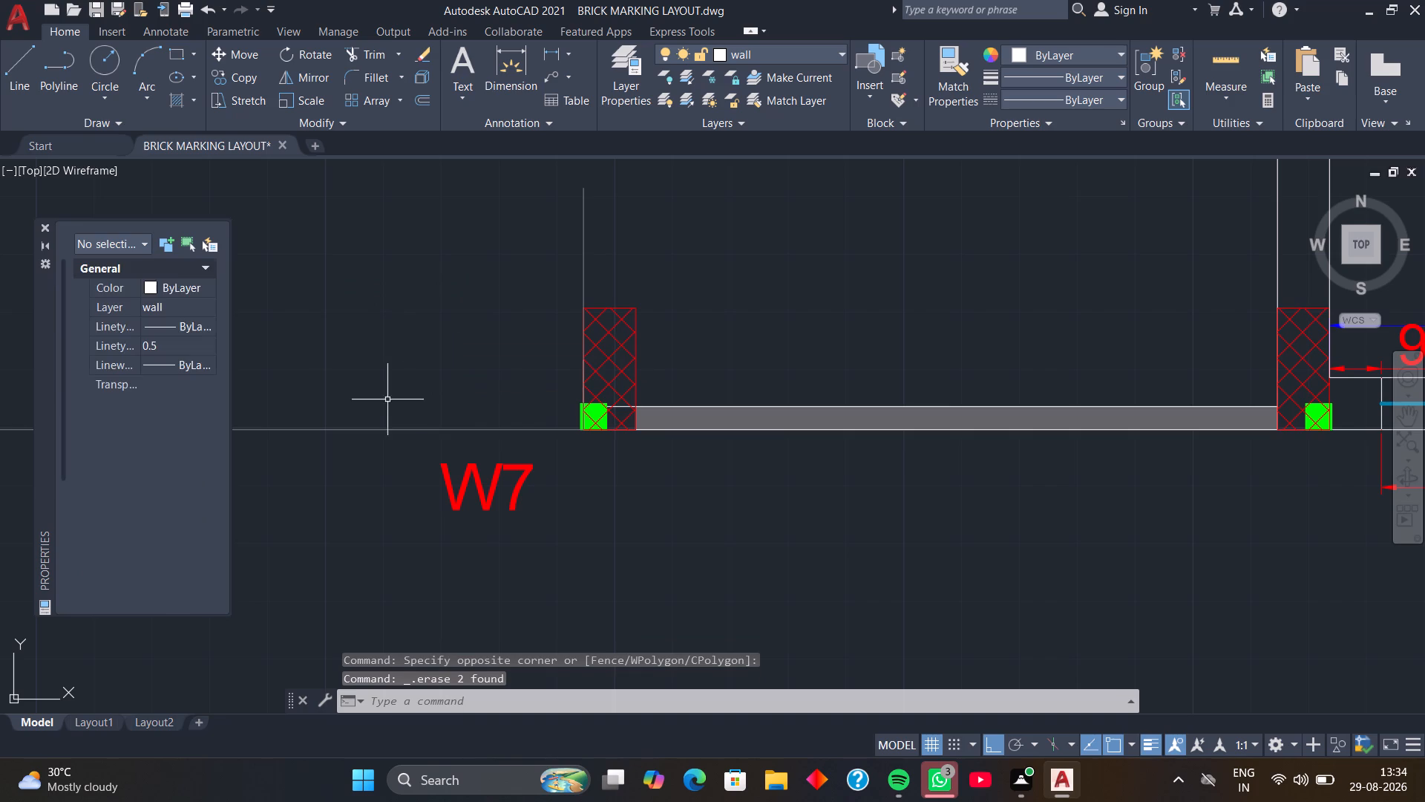
left_click(416, 431)
key("Delete")
left_click(497, 488)
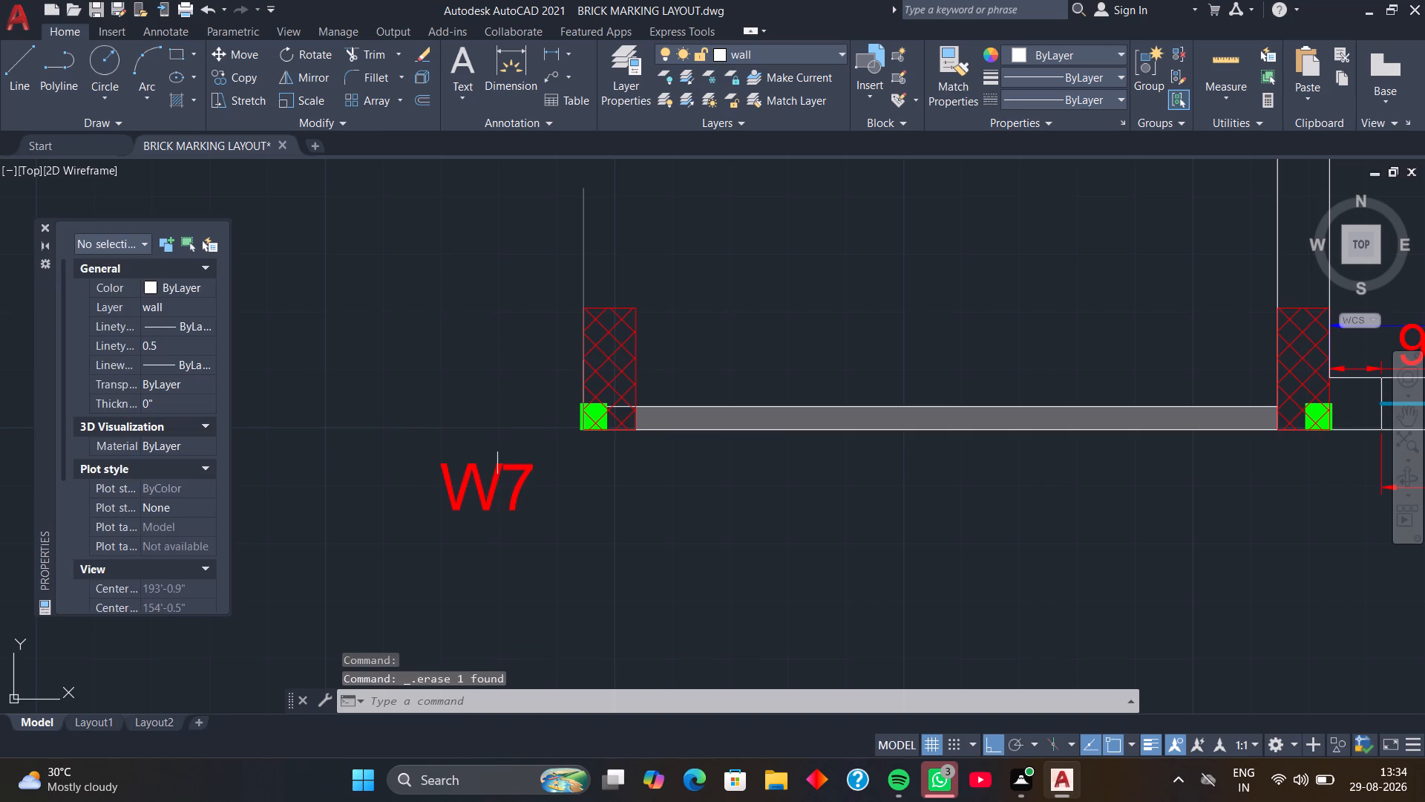
left_click(479, 489)
key("Delete")
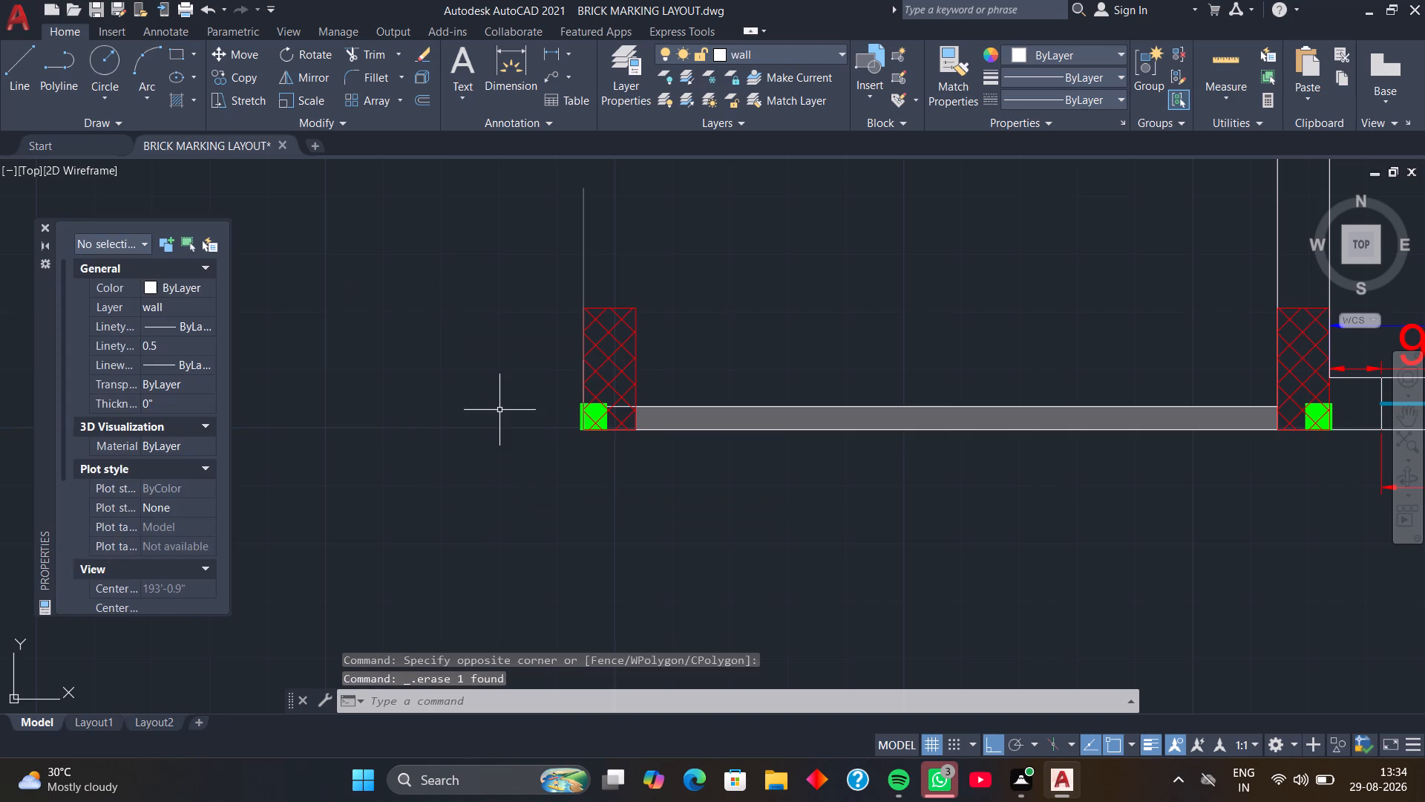
left_click(591, 246)
left_click(536, 270)
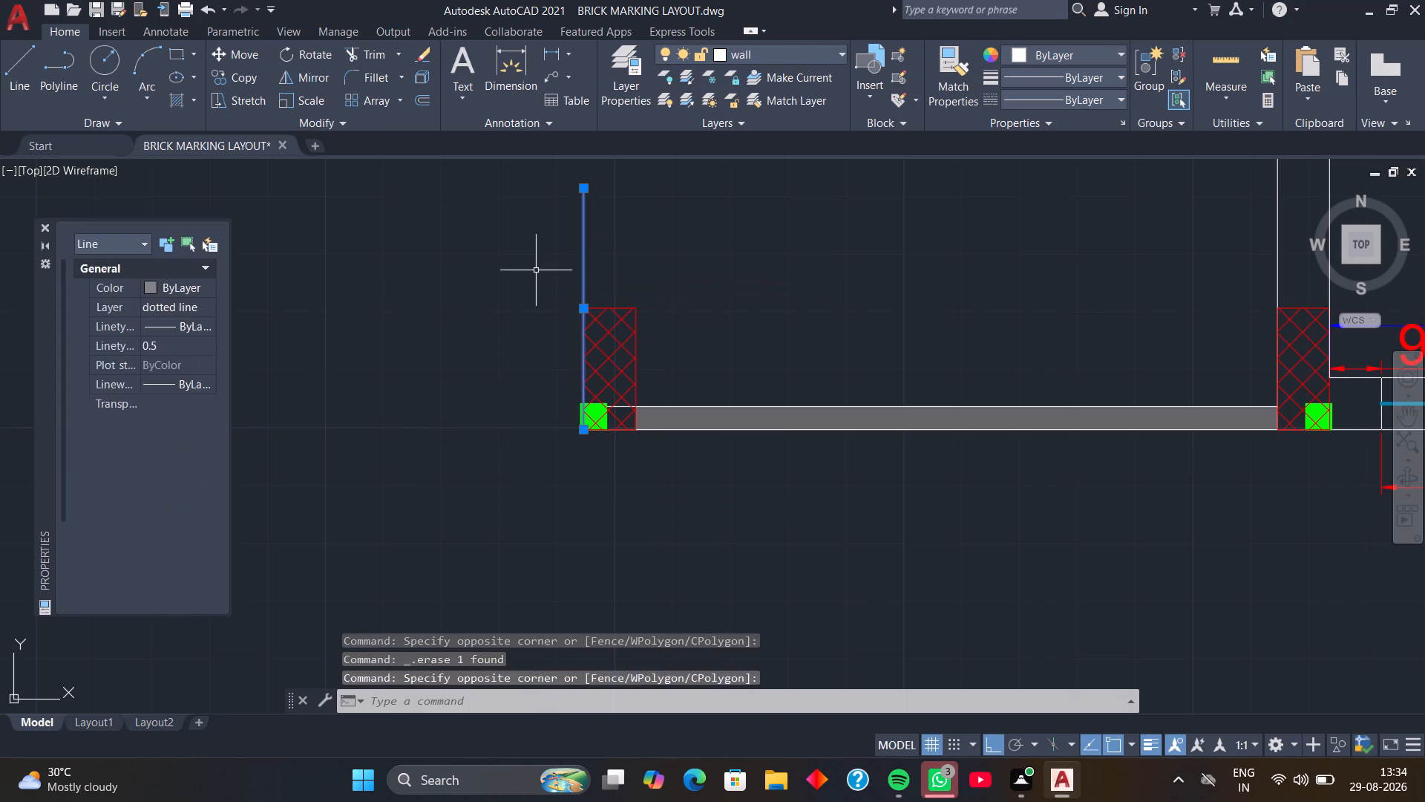
key("Delete")
Delete the grey-filled horizontal wall and its outlines between the two lower columns beside the staircase.
scroll(696, 328, "down", 2)
middle_click_drag(773, 347, 690, 399)
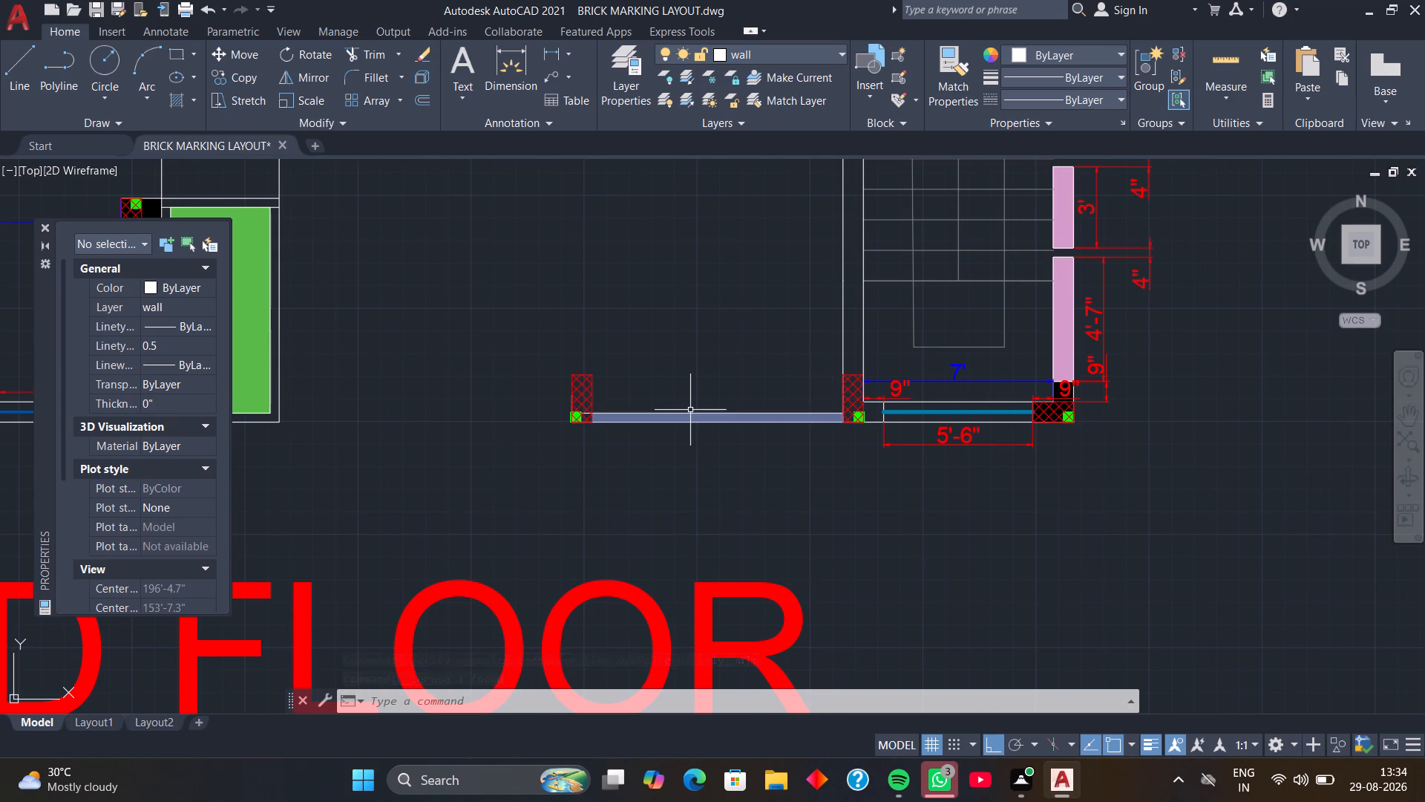
scroll(980, 455, "up", 1)
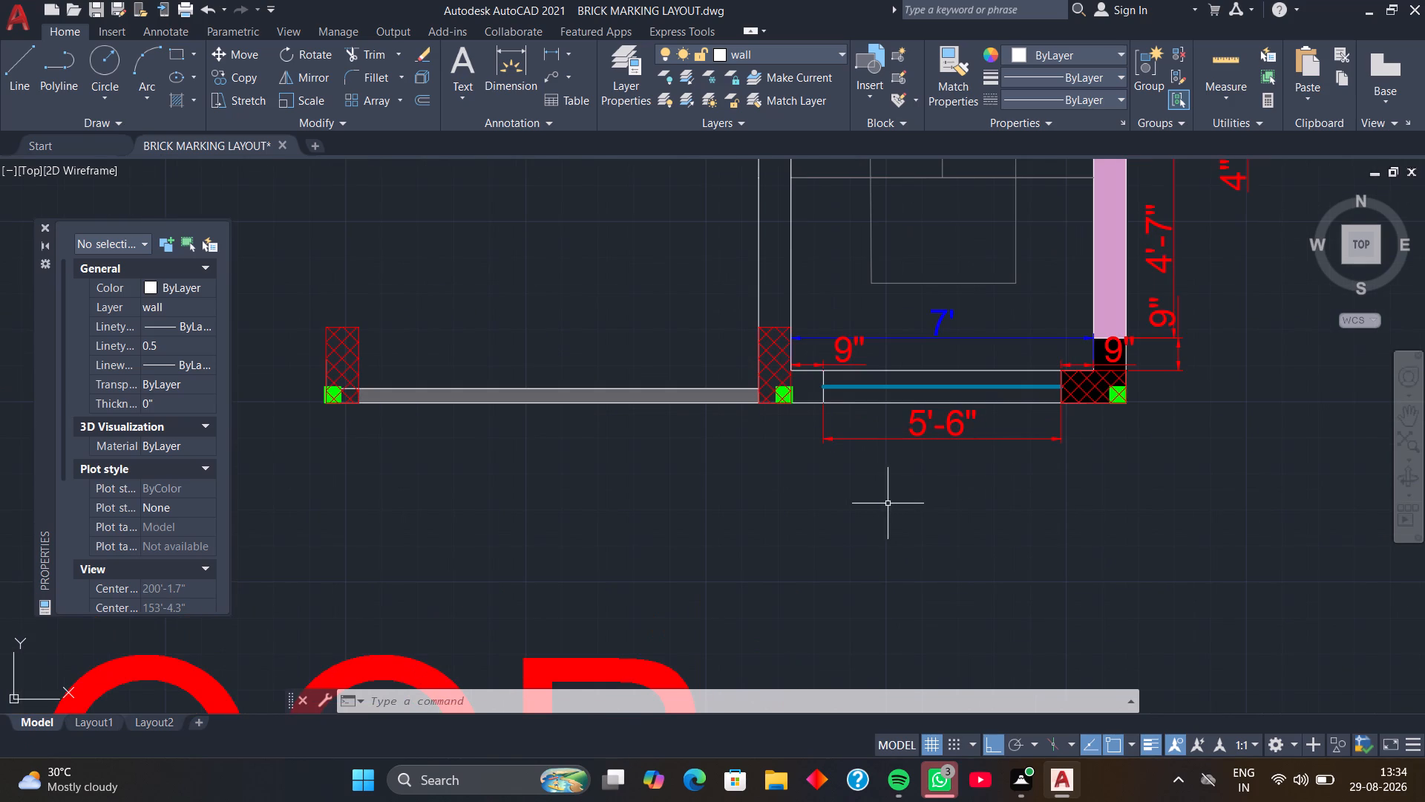
scroll(1063, 506, "down", 1)
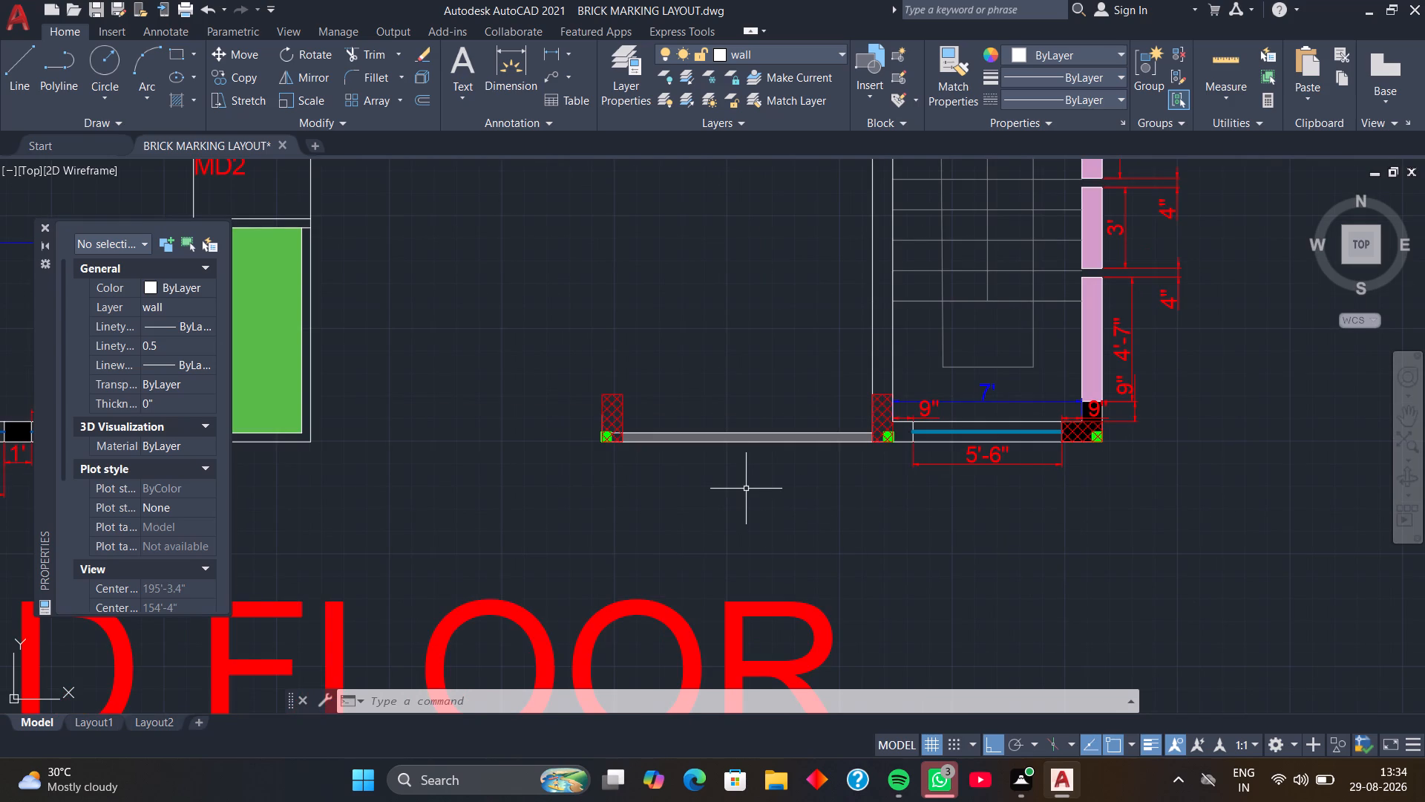
left_click(769, 391)
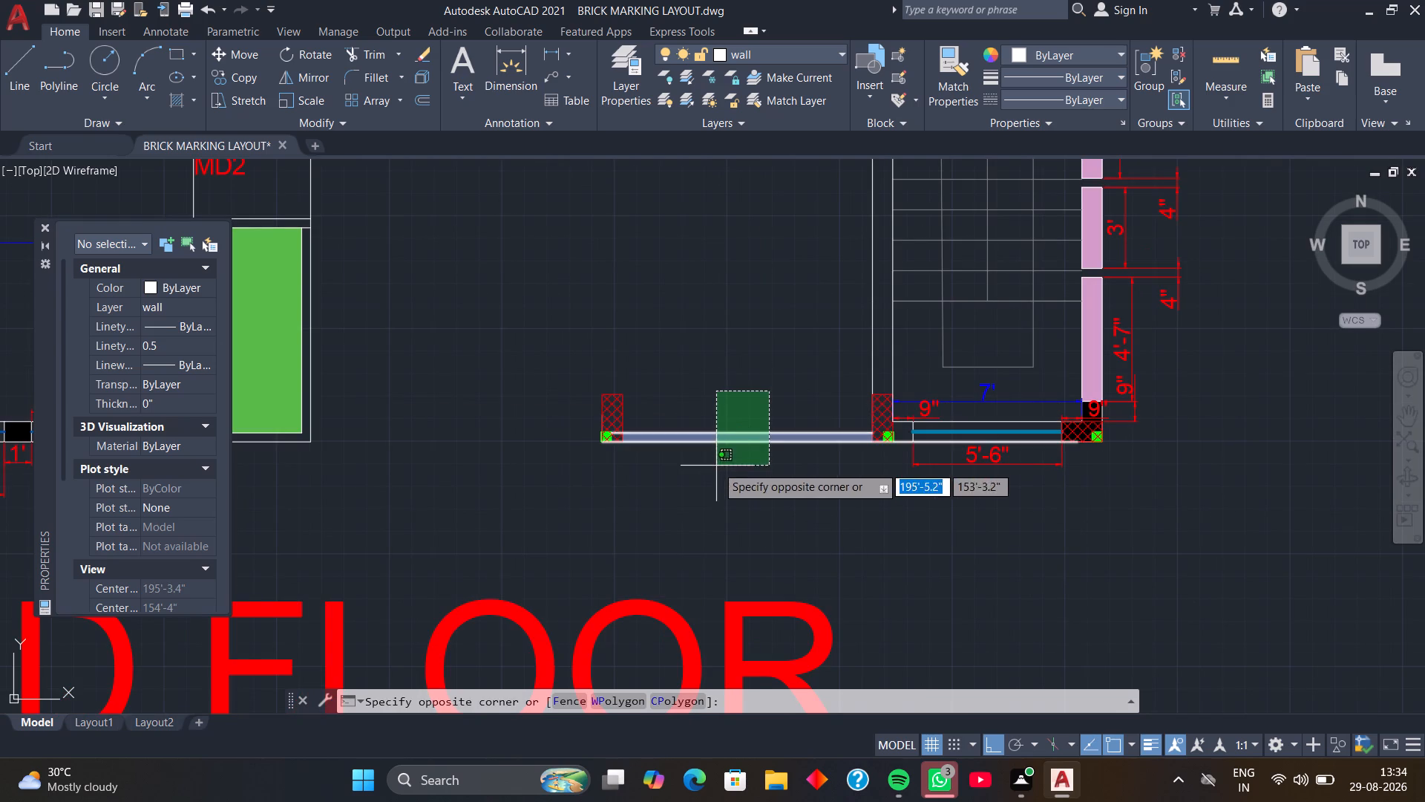
left_click(716, 466)
key("Delete")
Hatch the long vertical stair wall with the SOLID pattern in black (0,0,0).
scroll(750, 459, "down", 2)
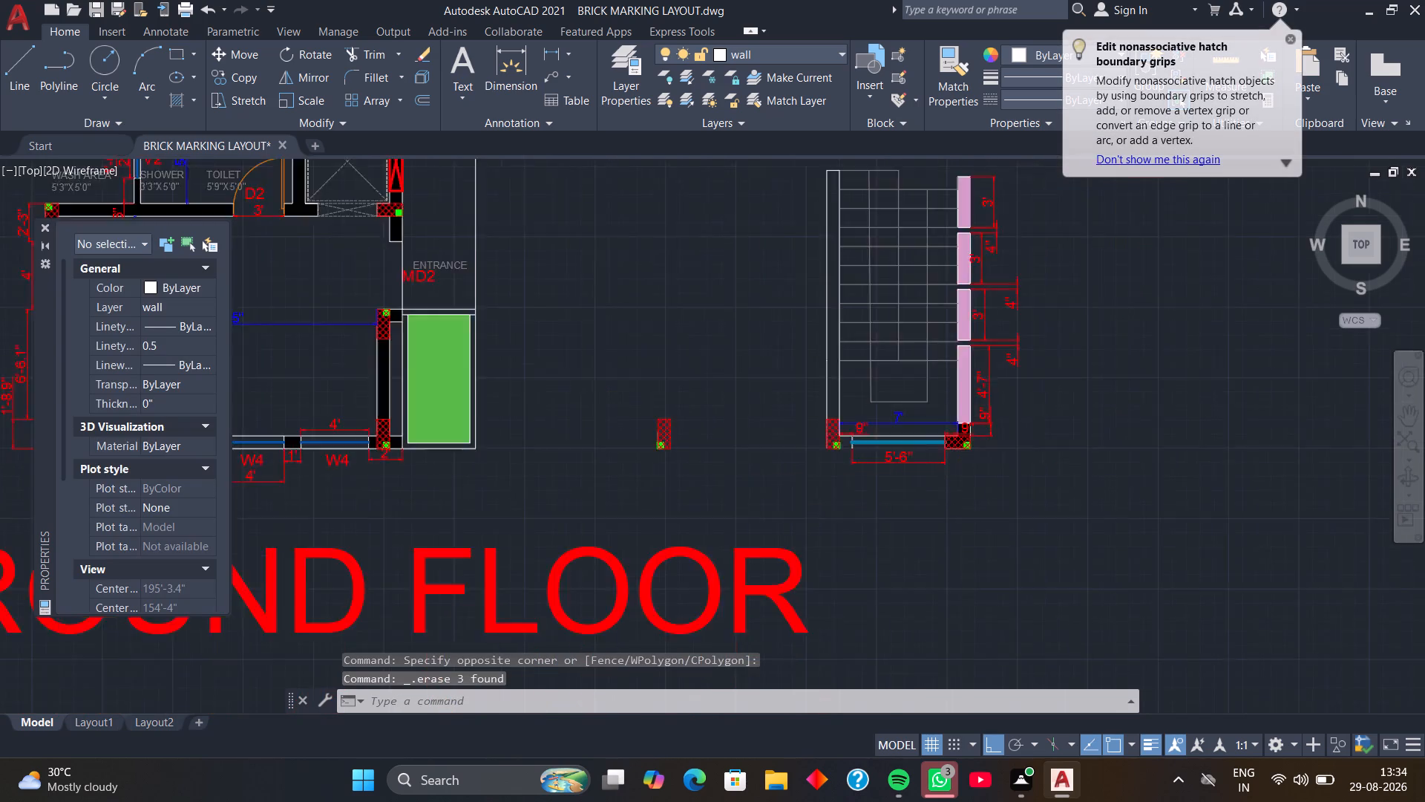
middle_click_drag(752, 400, 712, 479)
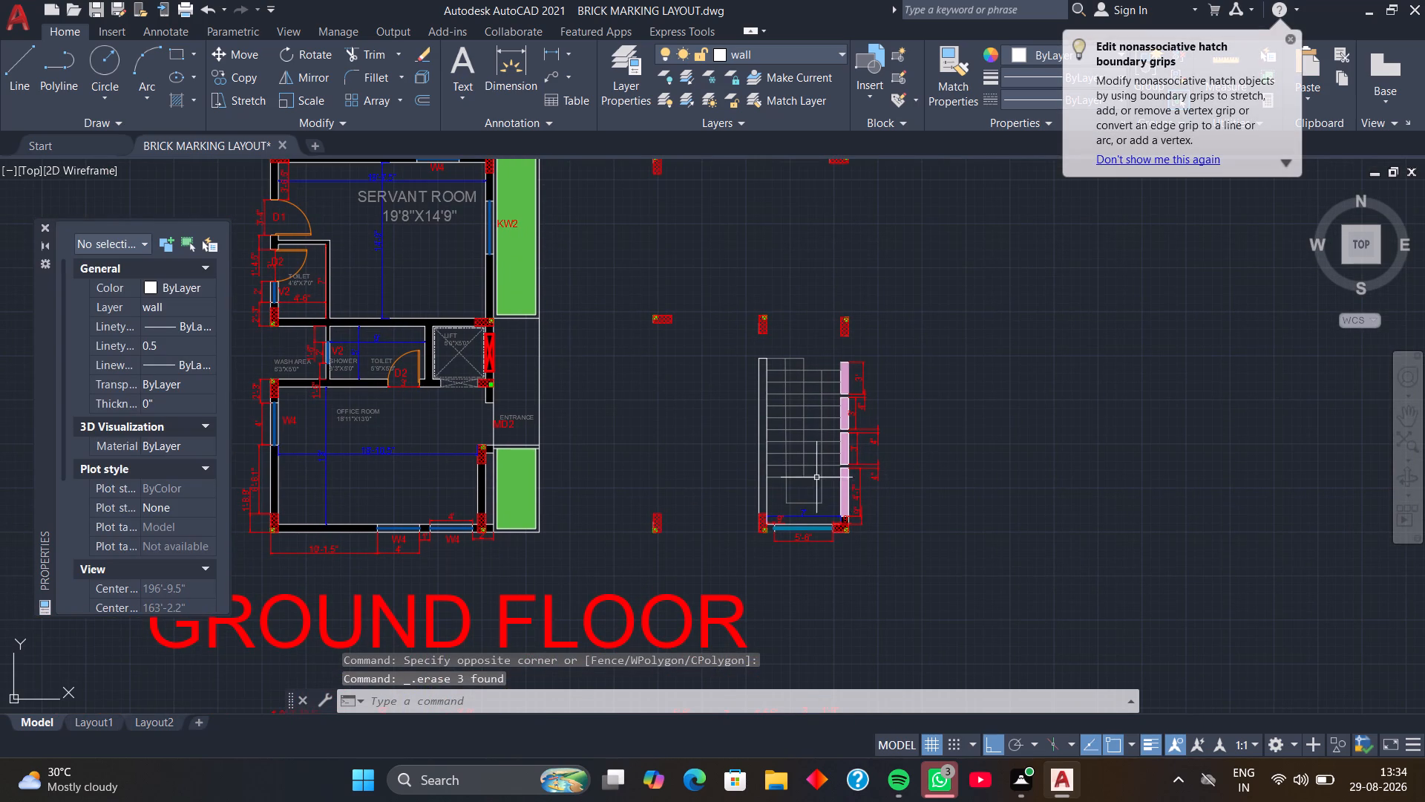
scroll(688, 459, "down", 1)
middle_click_drag(688, 459, 766, 451)
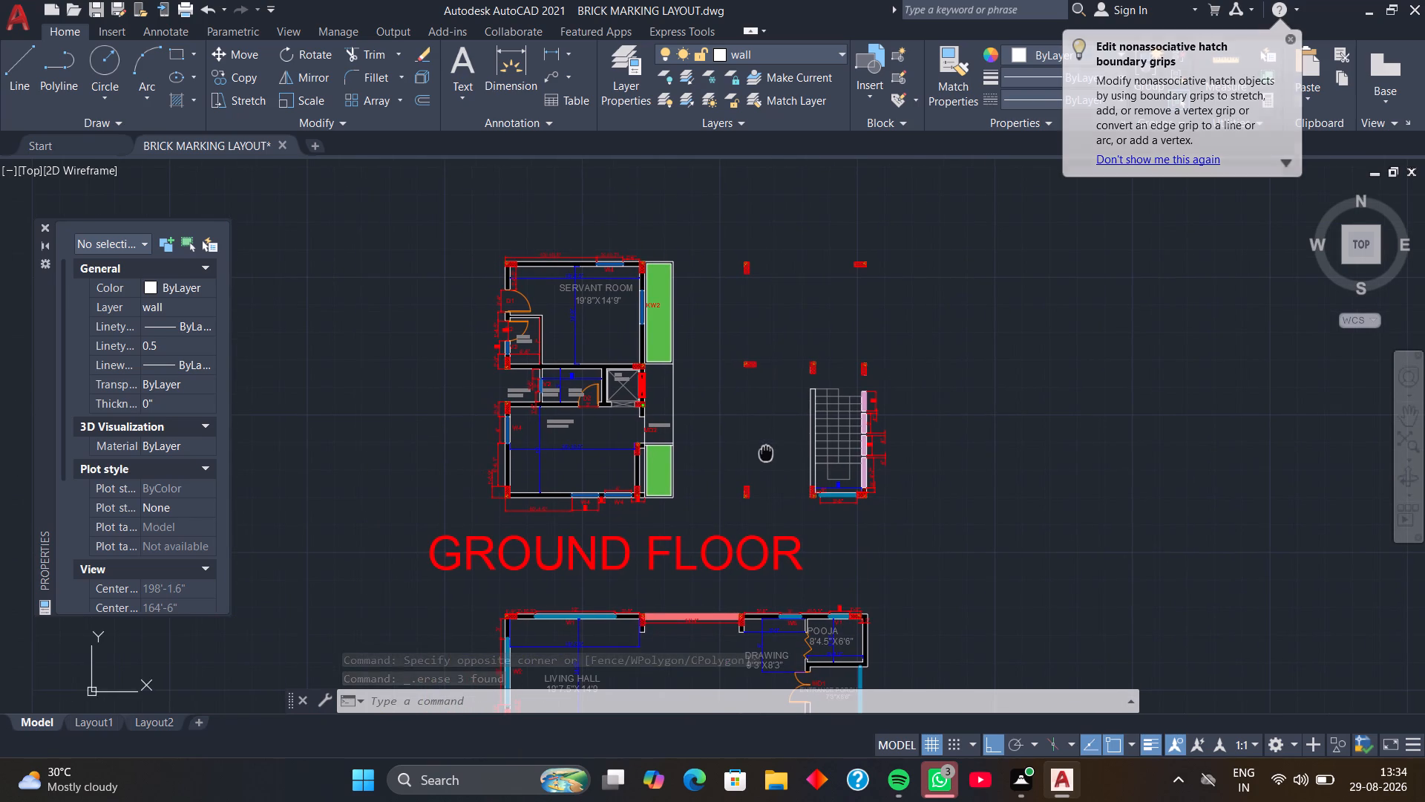
middle_click_drag(720, 454, 742, 457)
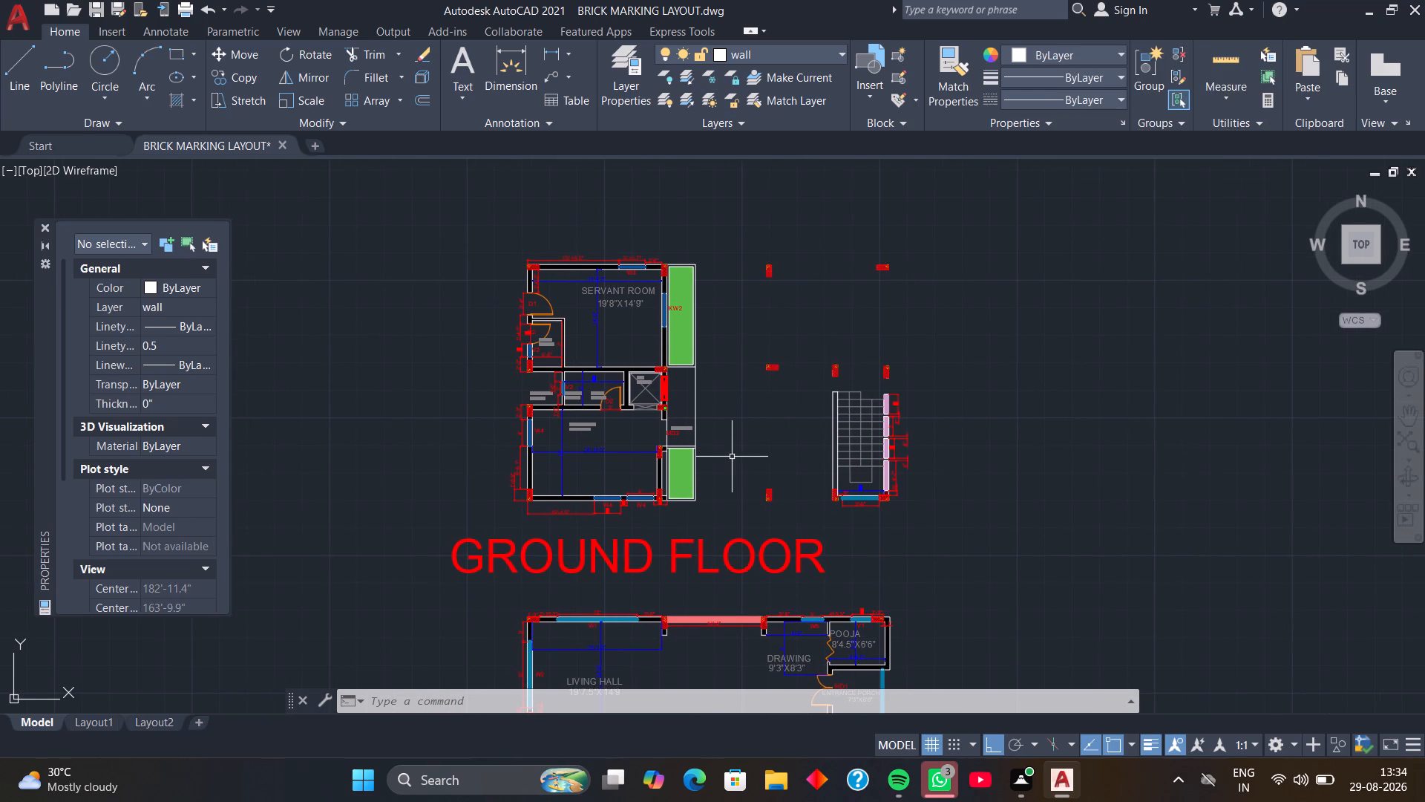
scroll(730, 454, "up", 1)
type("h")
key("space")
scroll(864, 431, "up", 2)
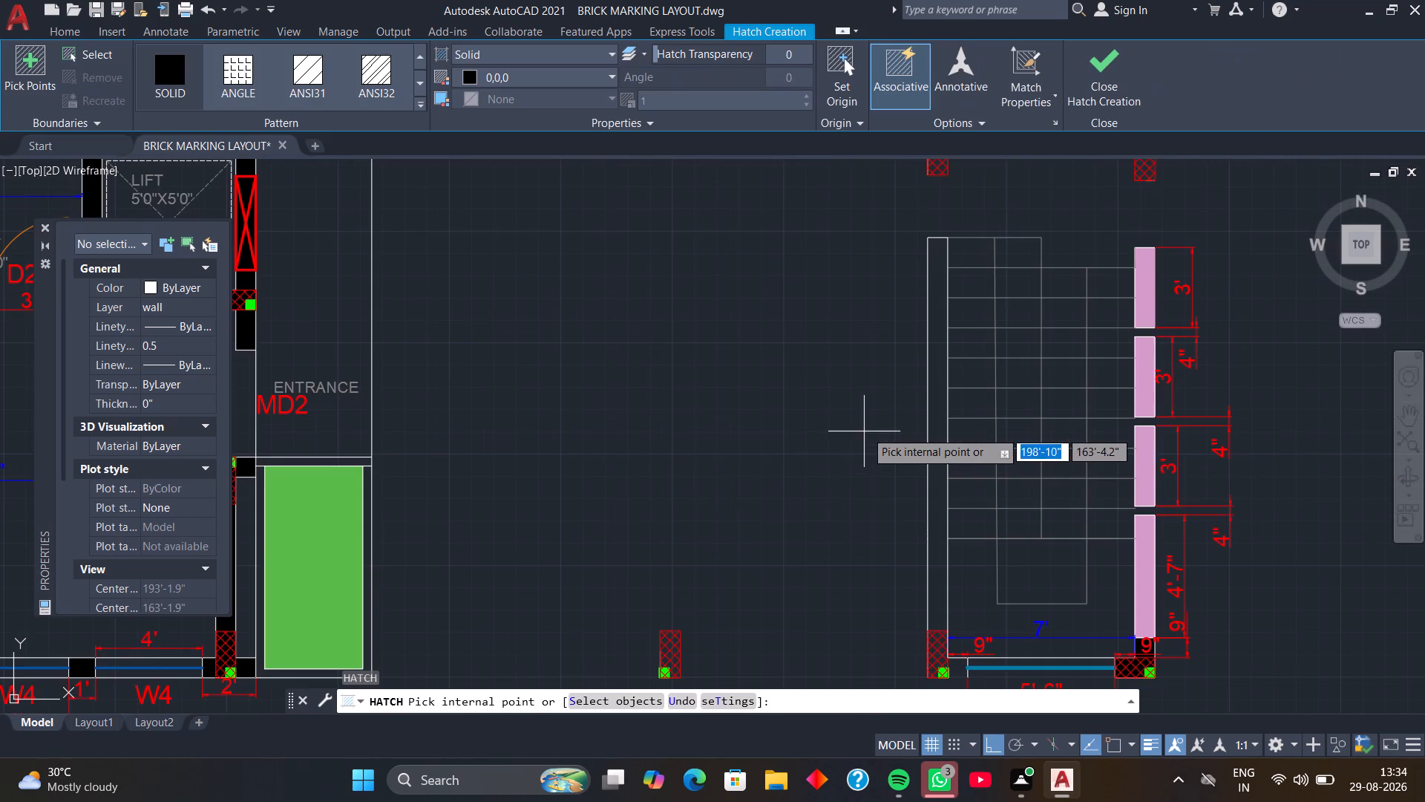
left_click(932, 433)
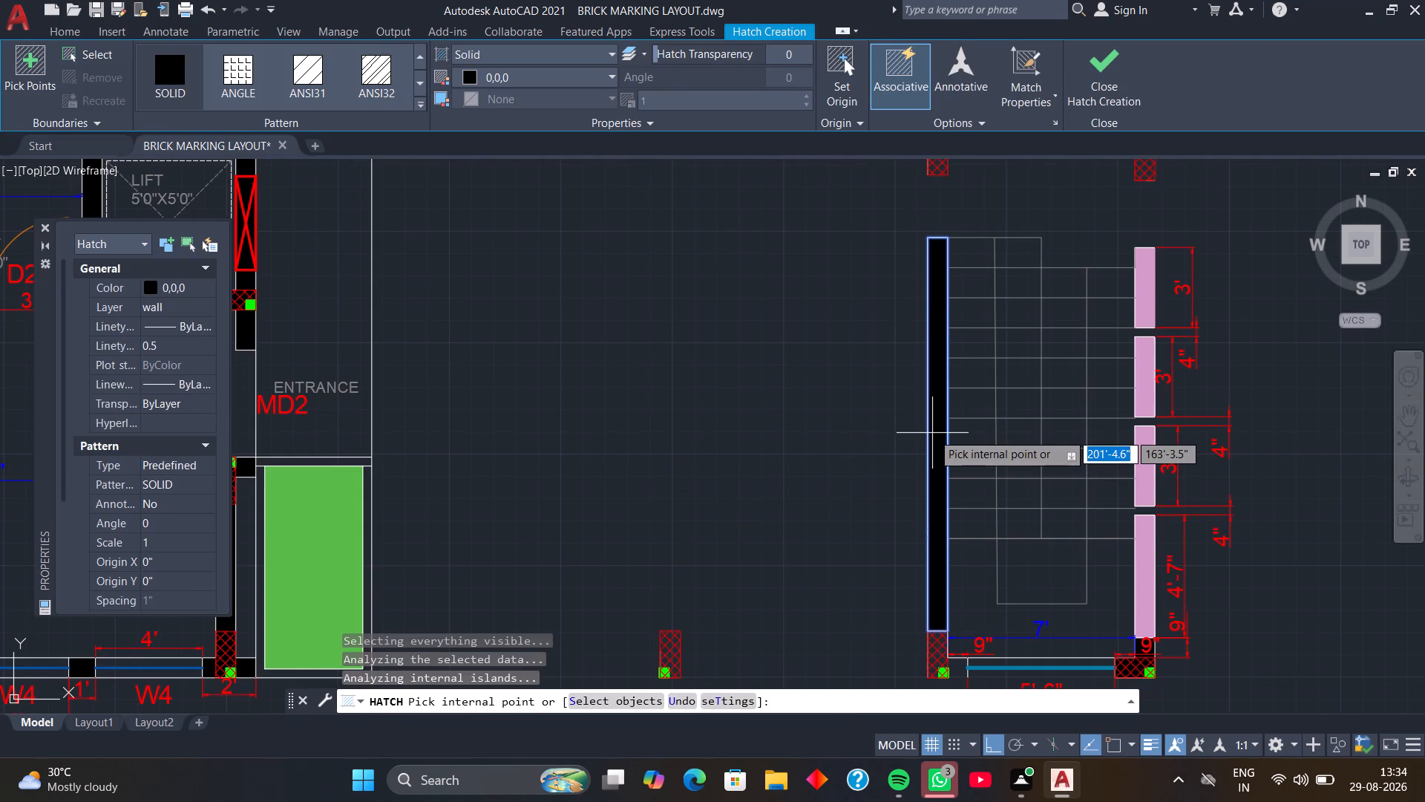
scroll(932, 433, "down", 2)
key("space")
Start a line and make dotted line the current layer.
scroll(838, 438, "down", 3)
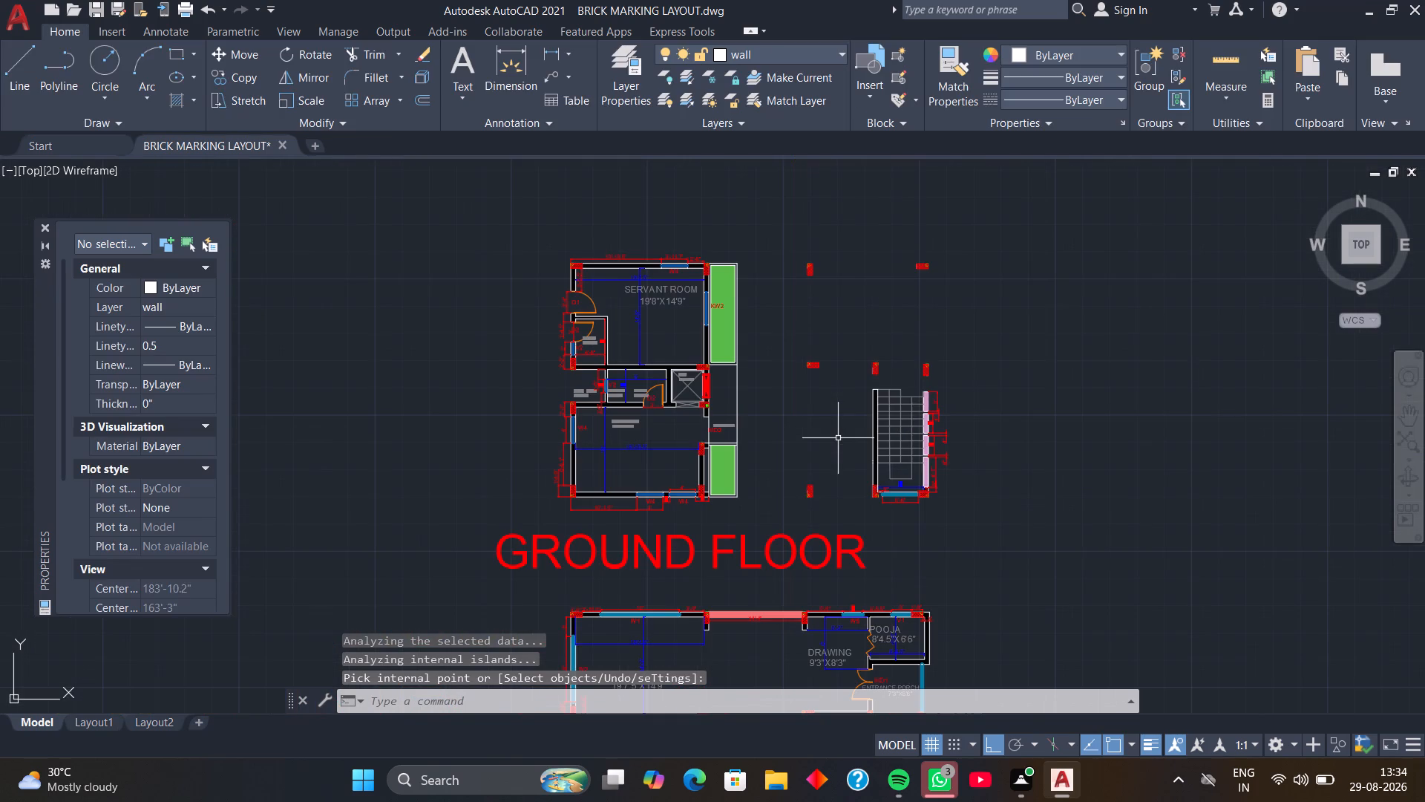
middle_click_drag(838, 438, 793, 442)
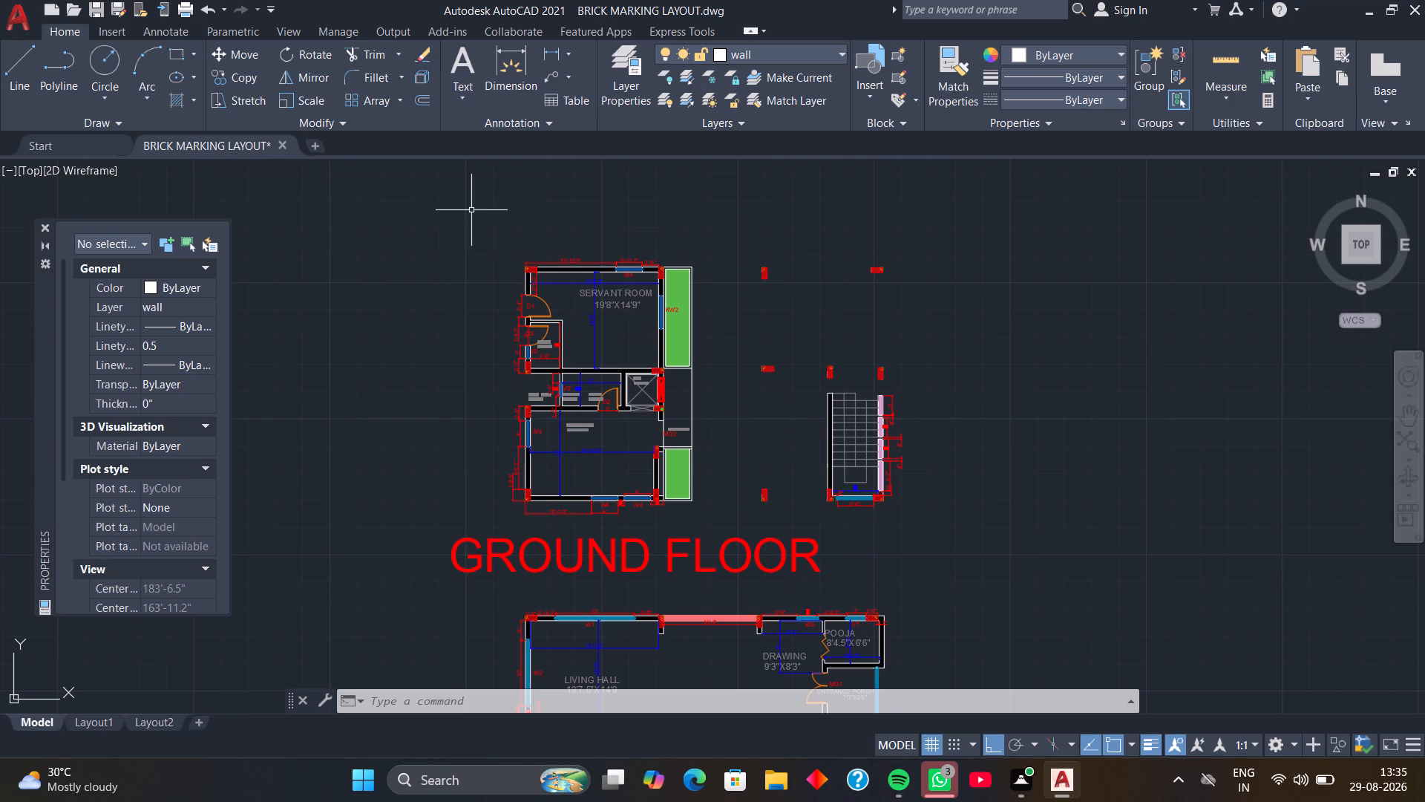
key("l")
key("space")
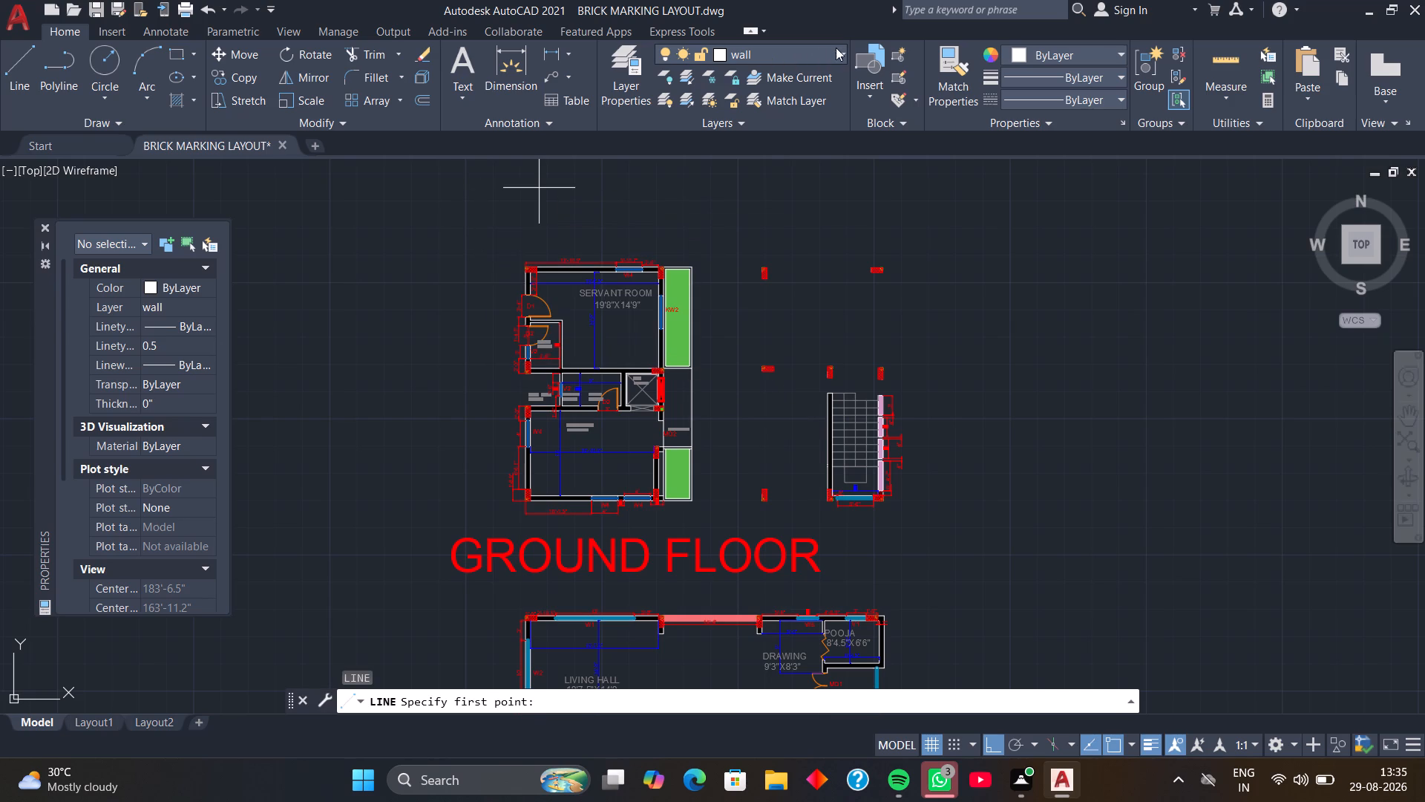
left_click(840, 49)
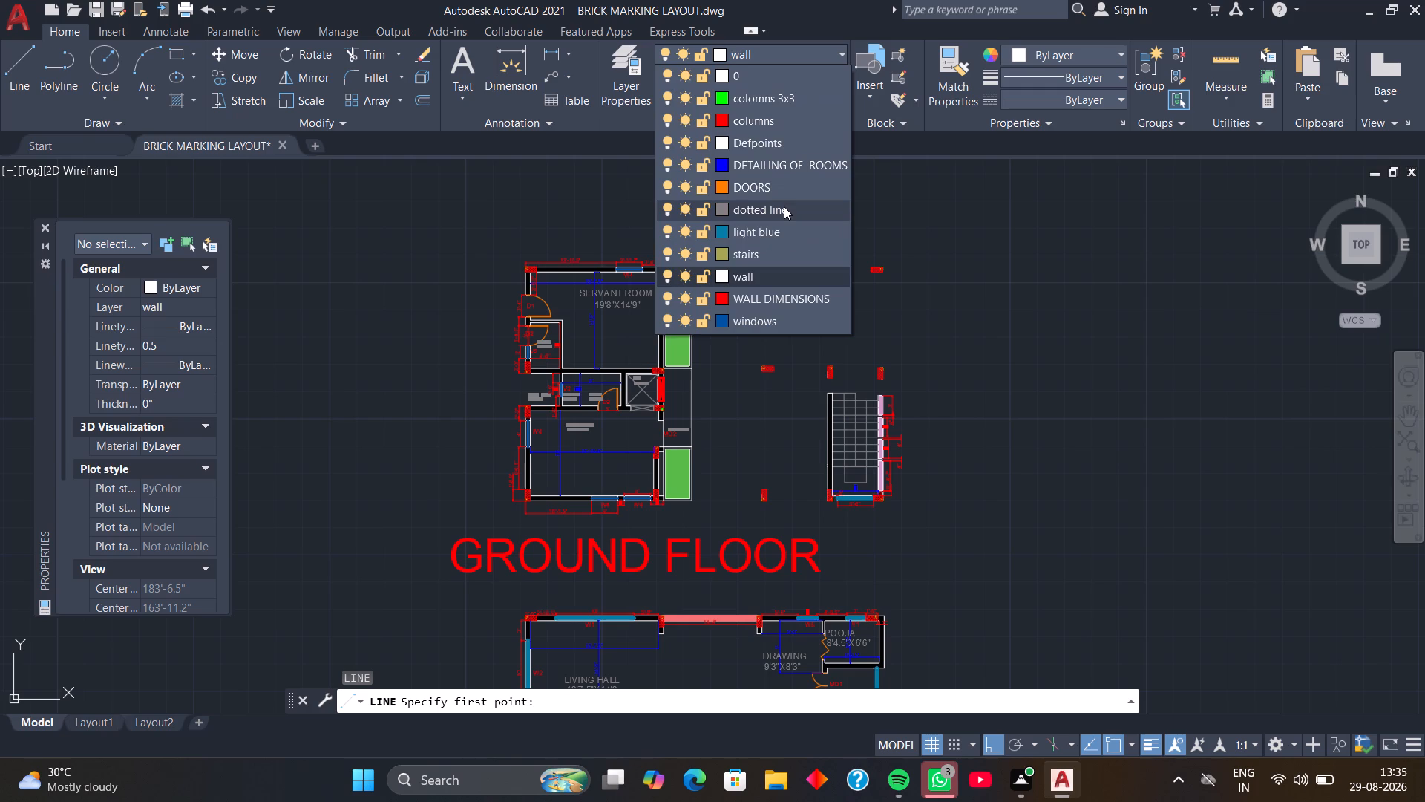
left_click(784, 206)
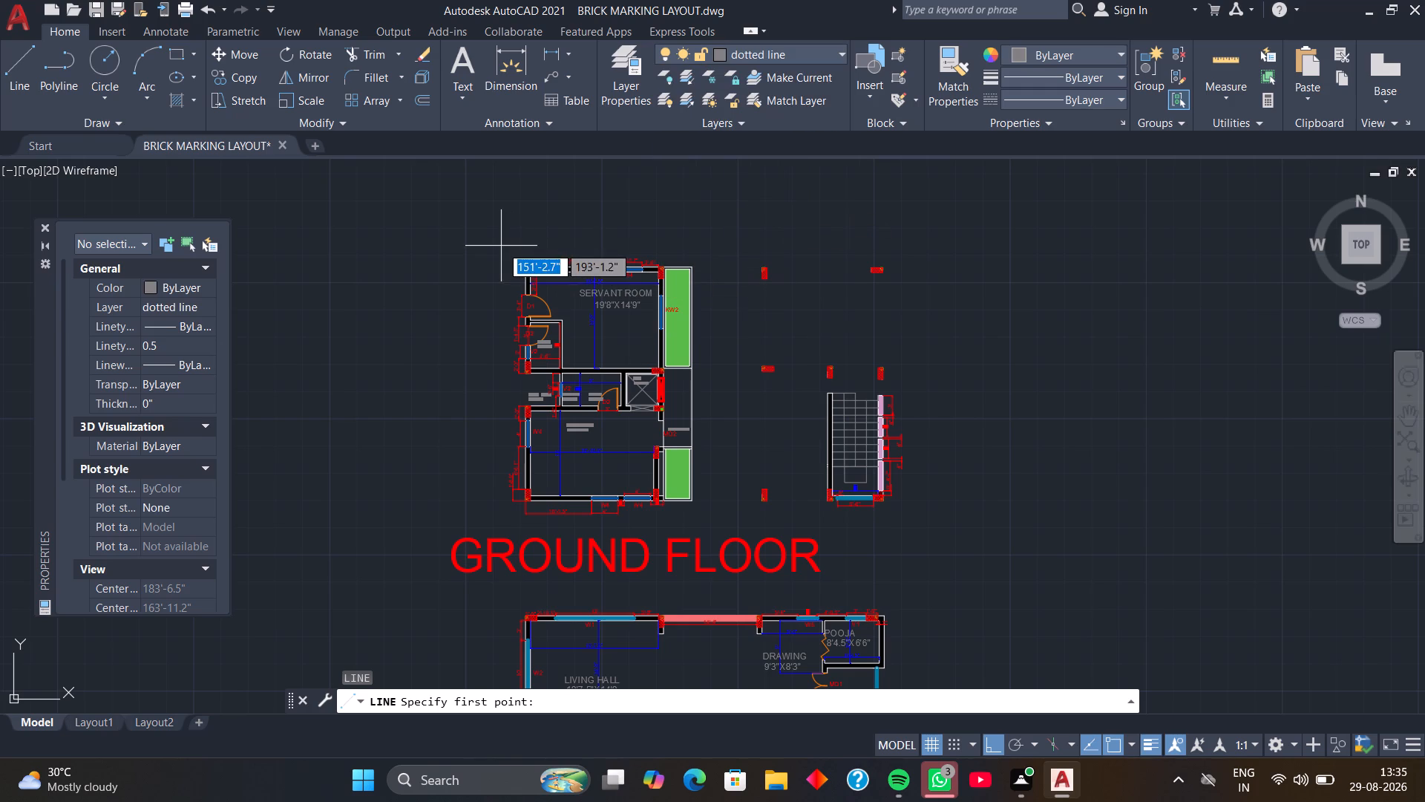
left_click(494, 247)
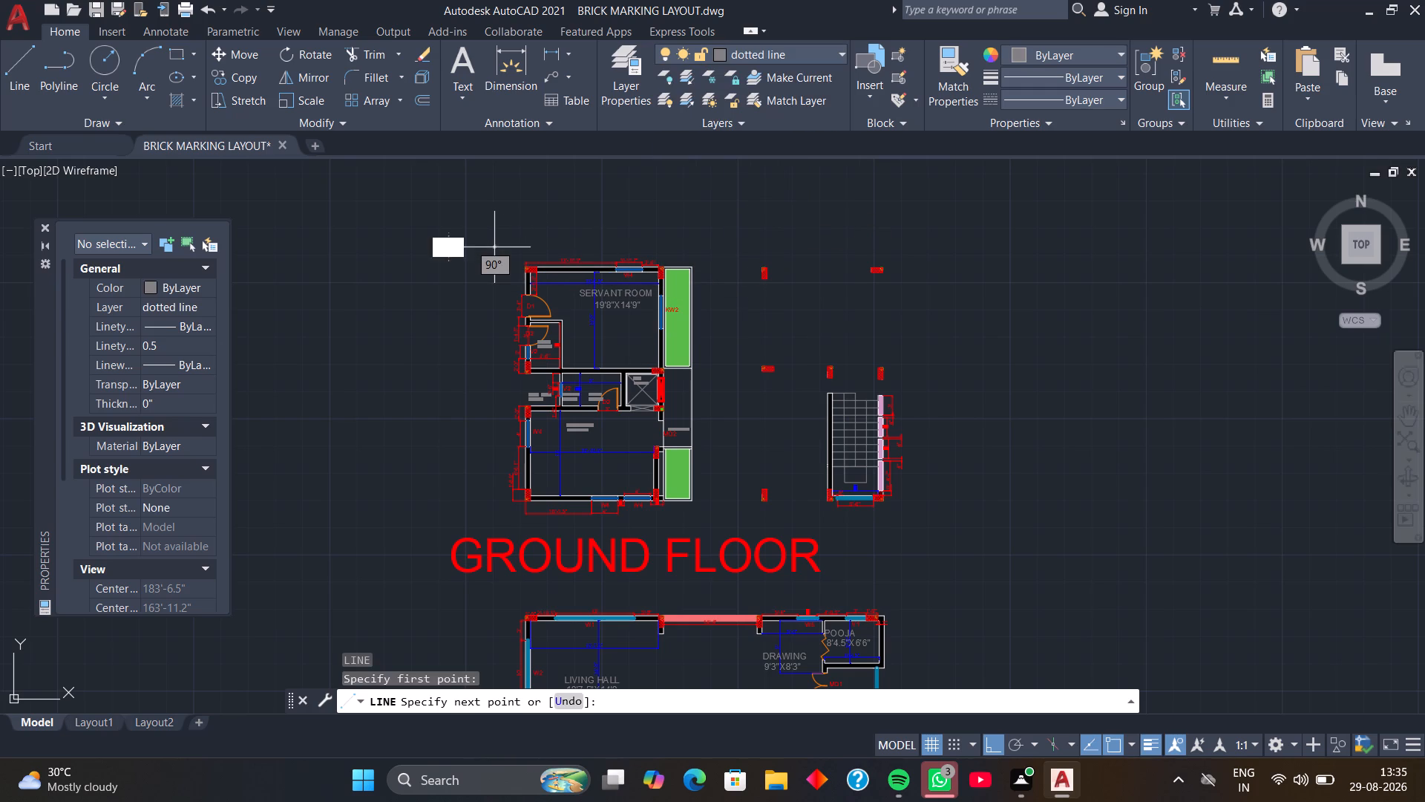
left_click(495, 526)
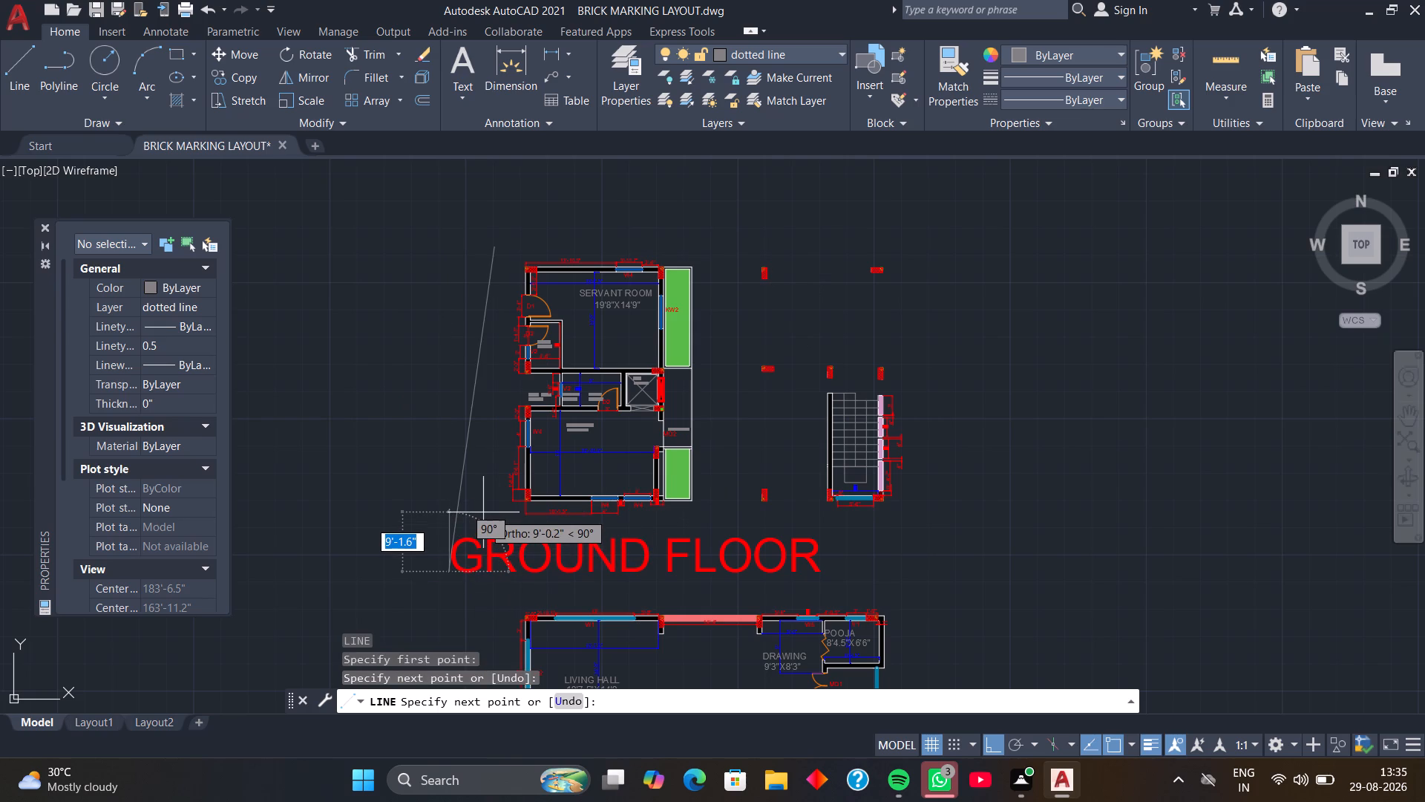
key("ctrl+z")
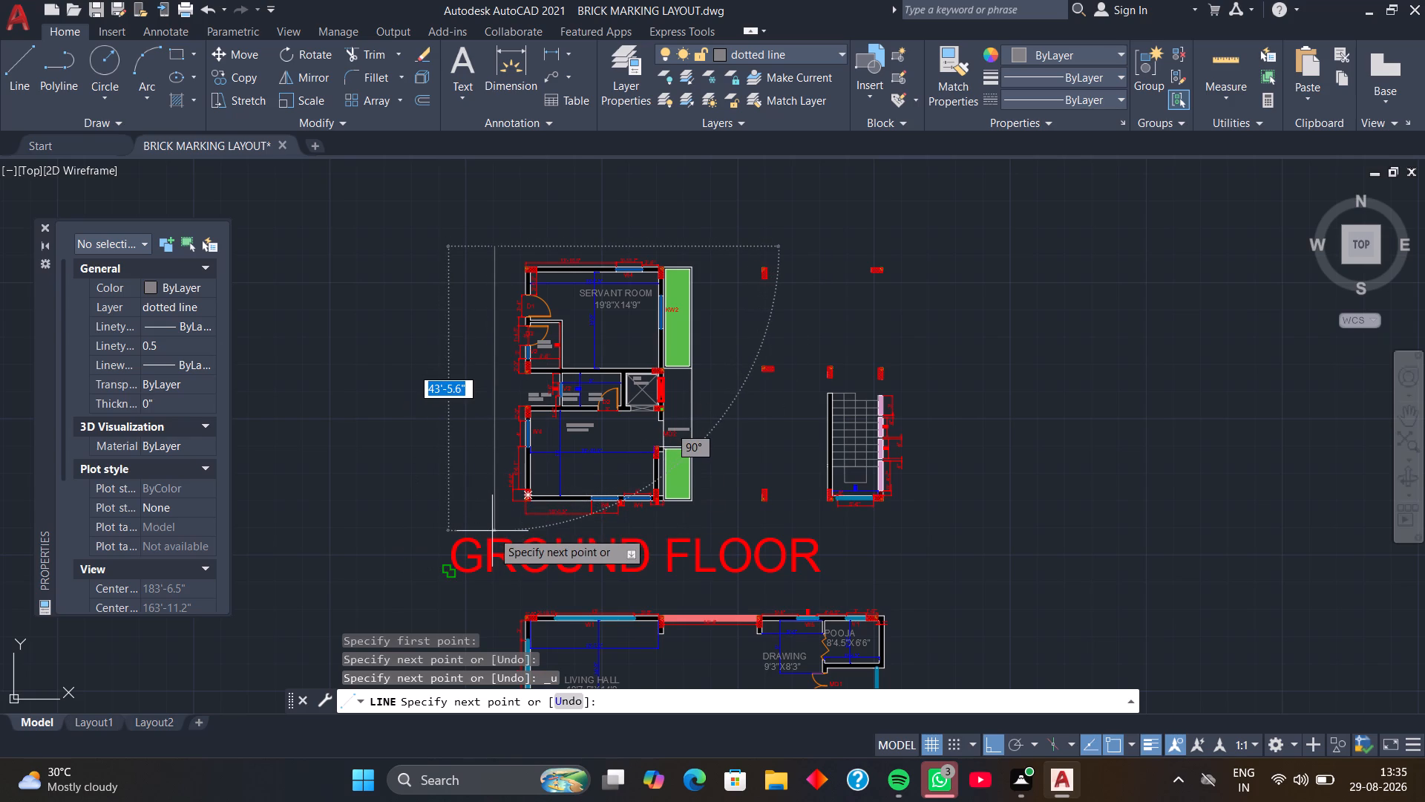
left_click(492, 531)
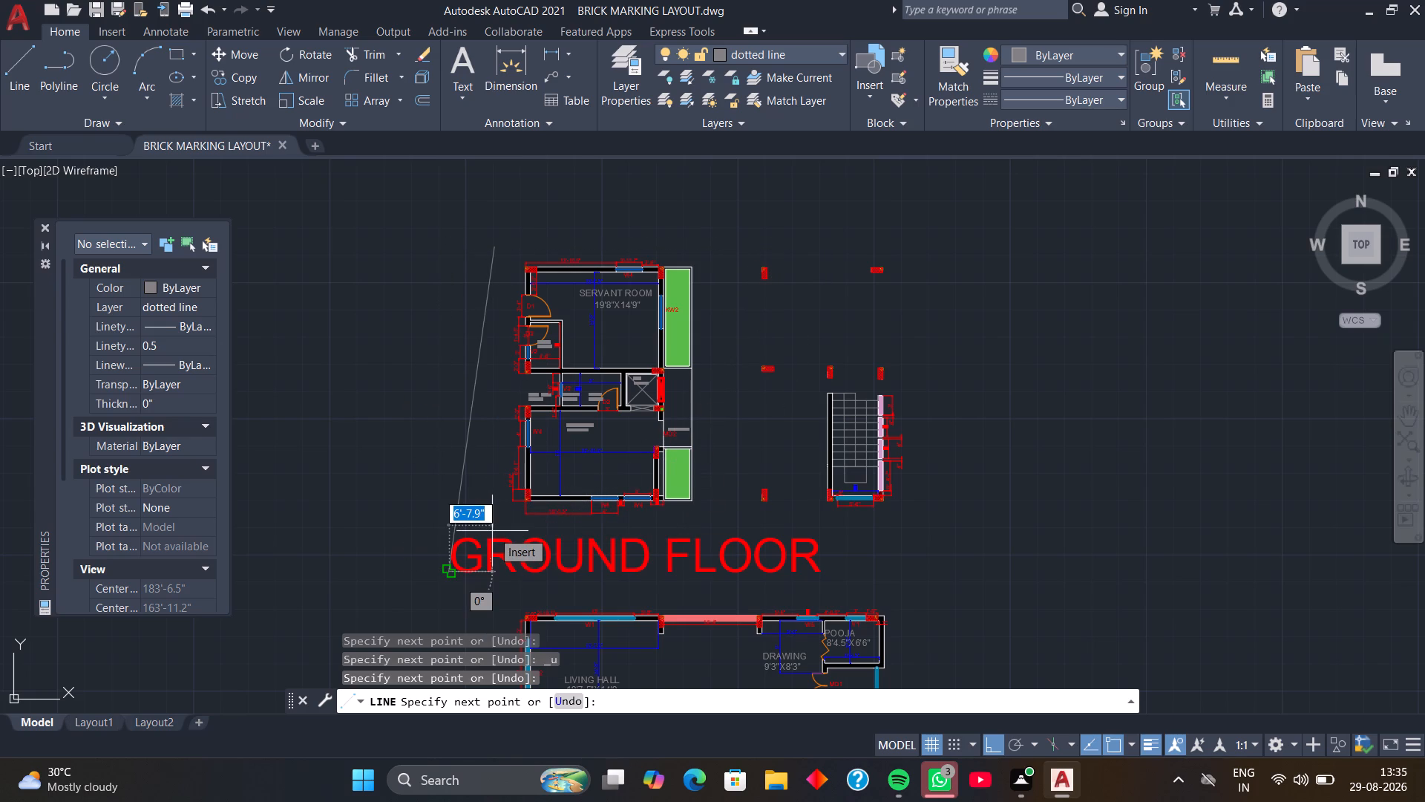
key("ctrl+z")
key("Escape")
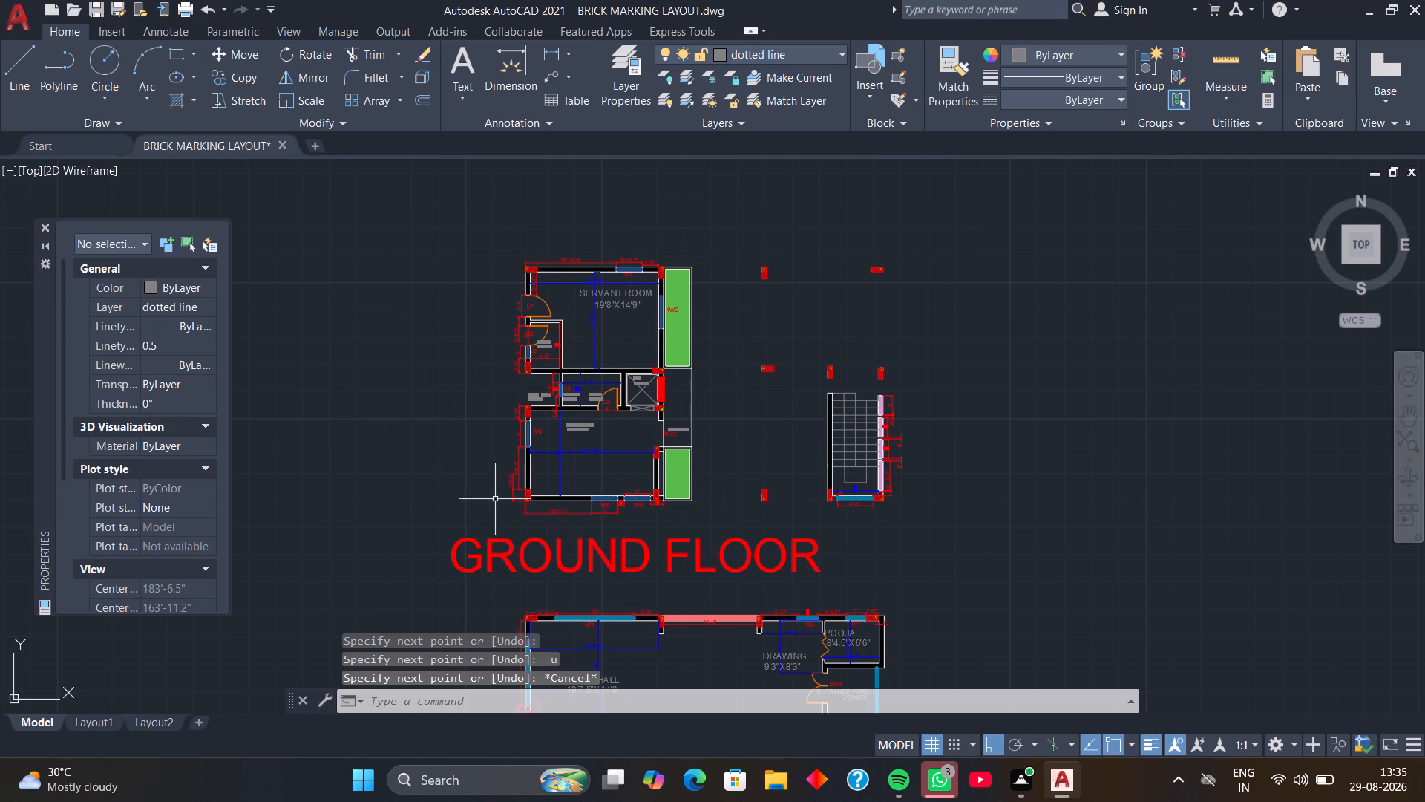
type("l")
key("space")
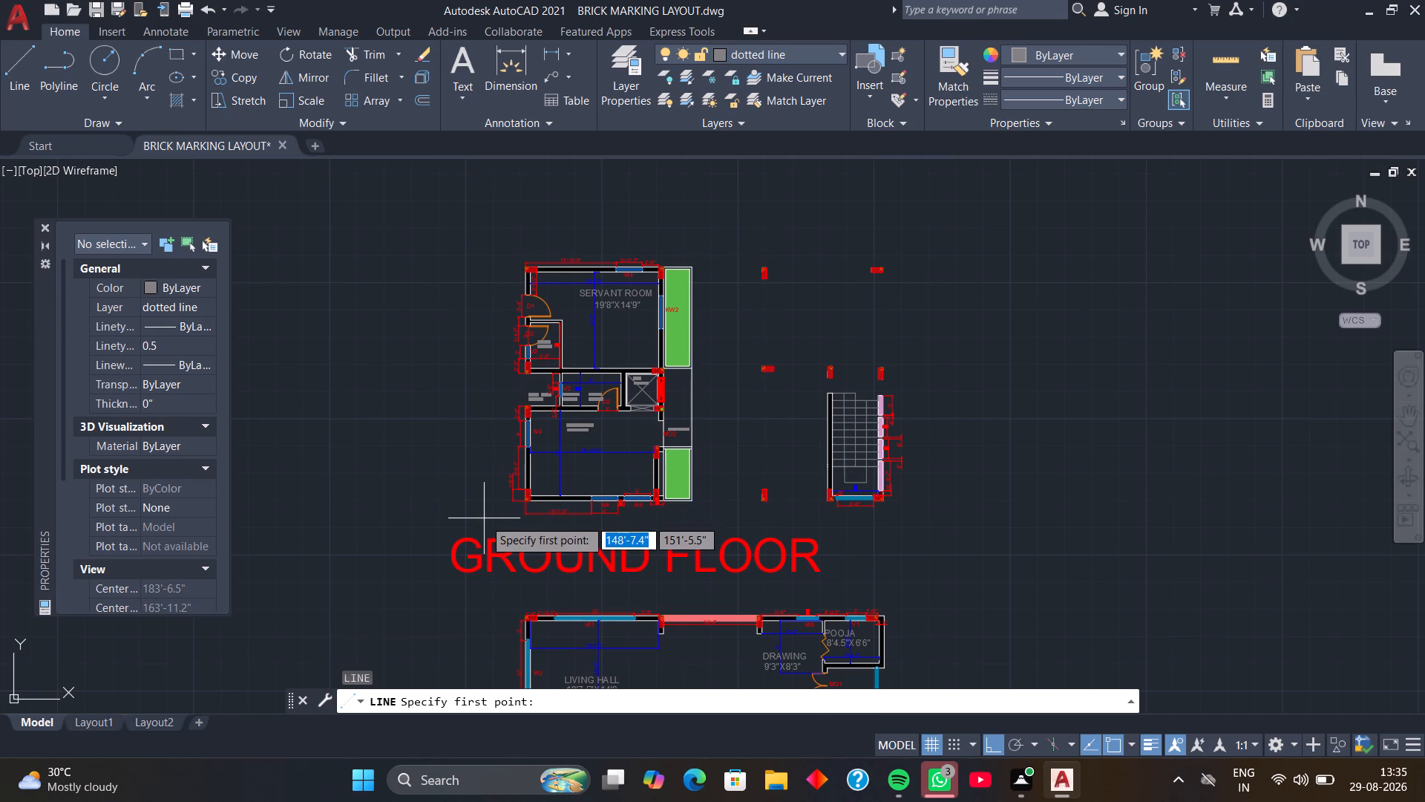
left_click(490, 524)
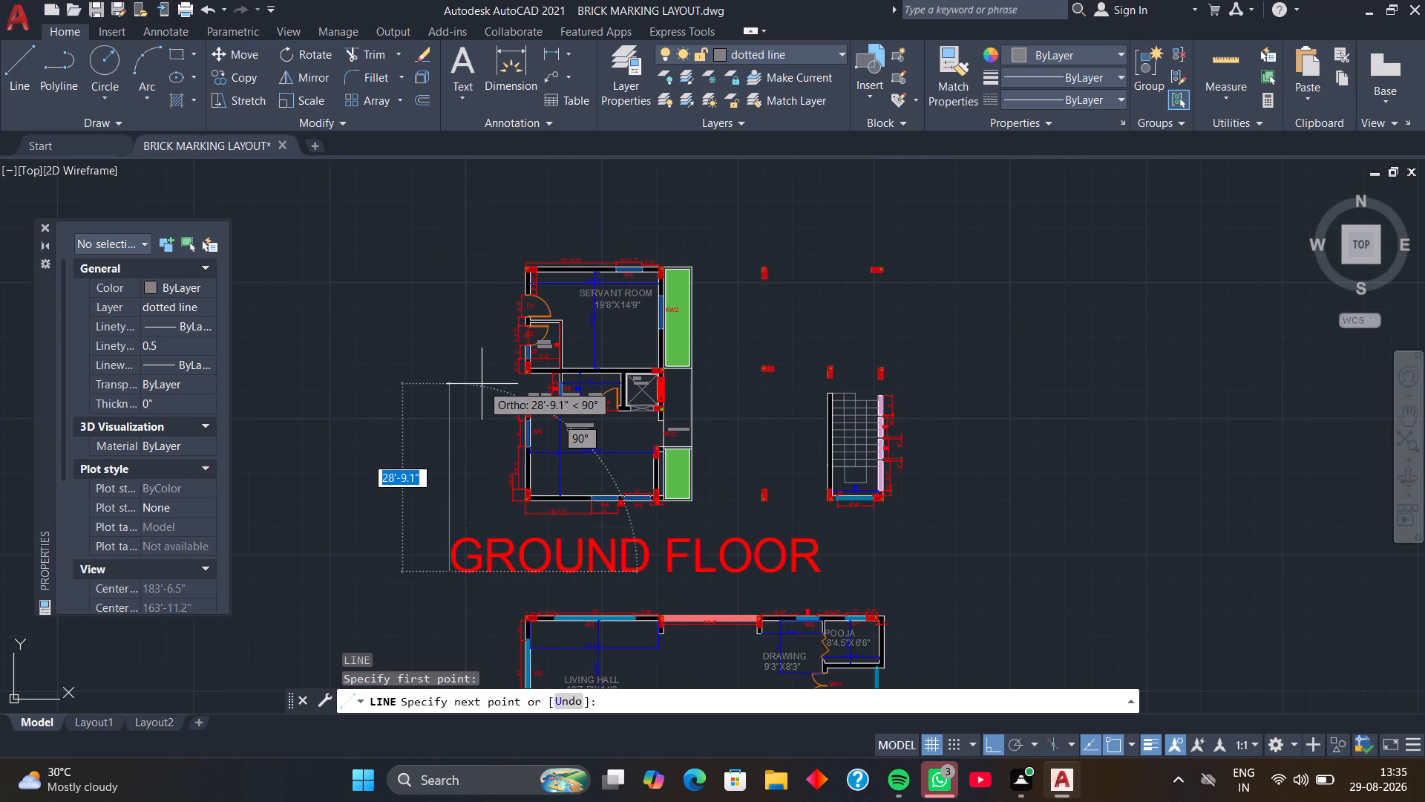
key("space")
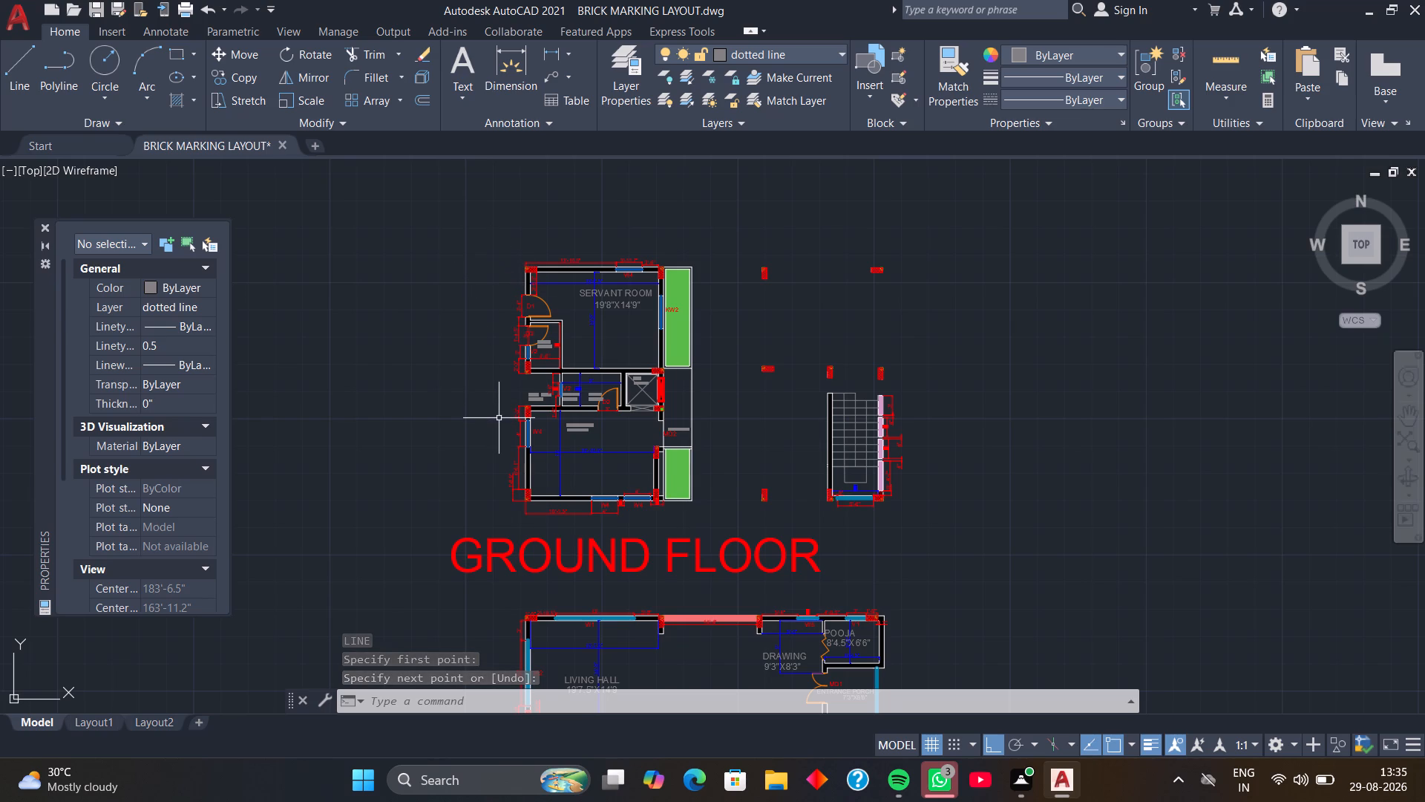
Draw a rectangular boundary of lines about 66' wide and 42' high around the ground floor plan.
type("l")
key("space")
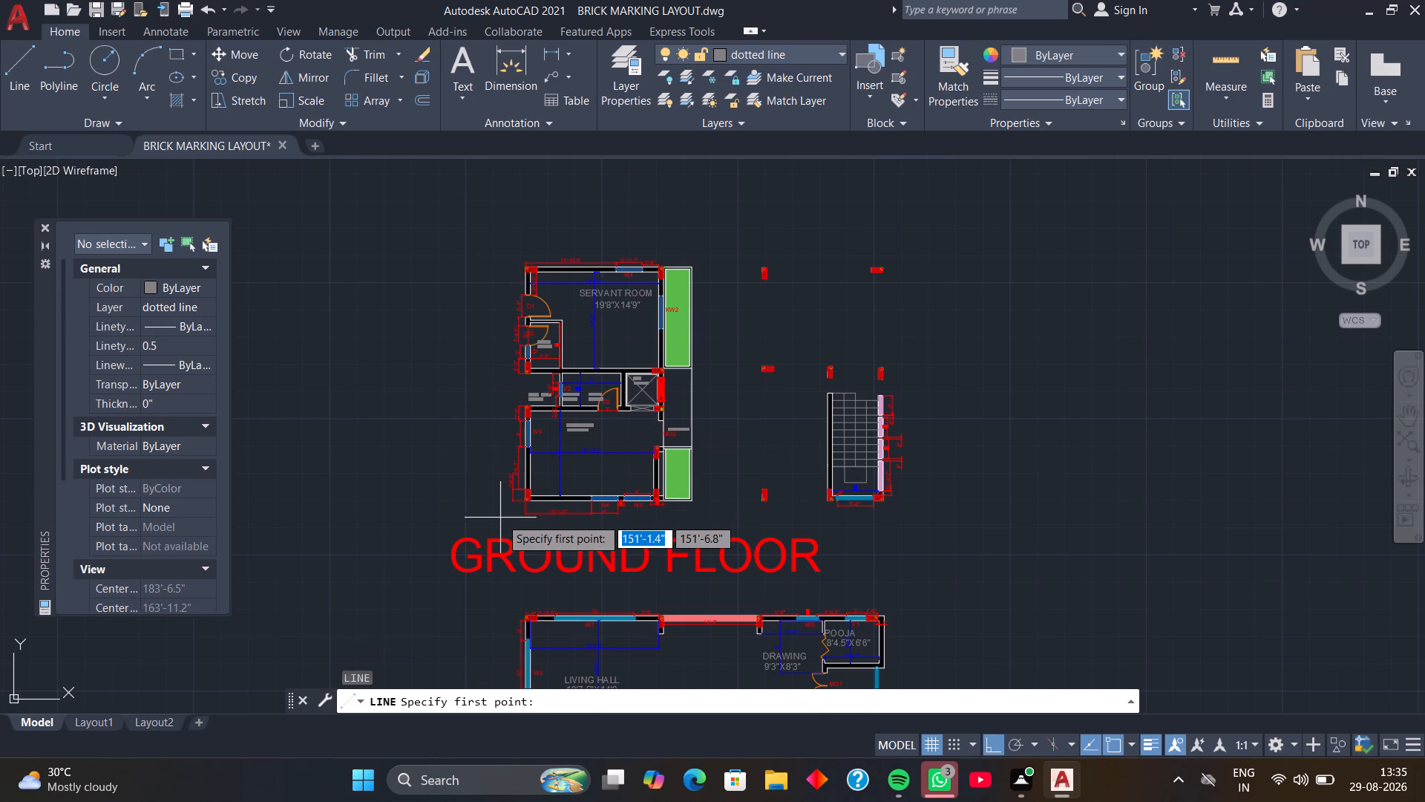
left_click(500, 518)
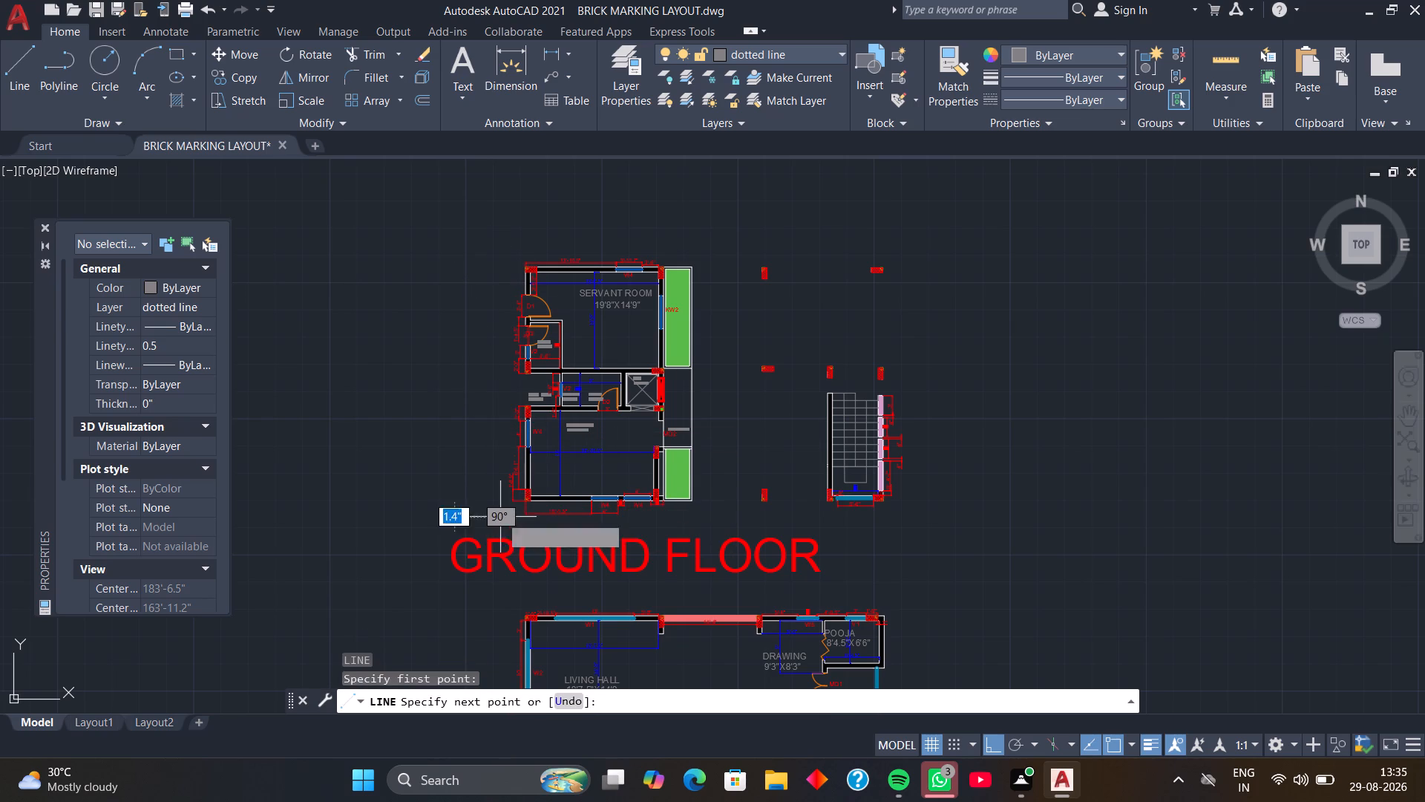
left_click(499, 245)
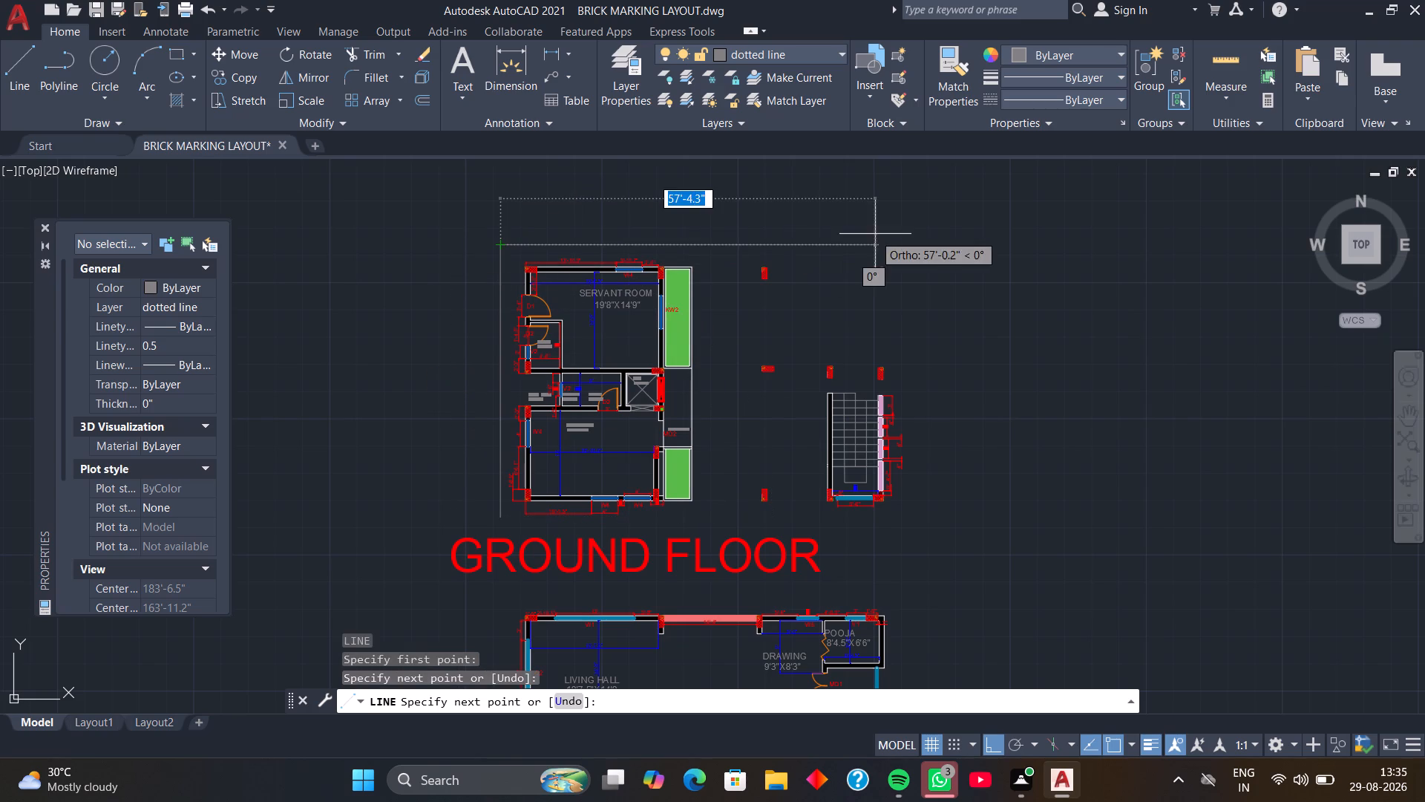
left_click(931, 240)
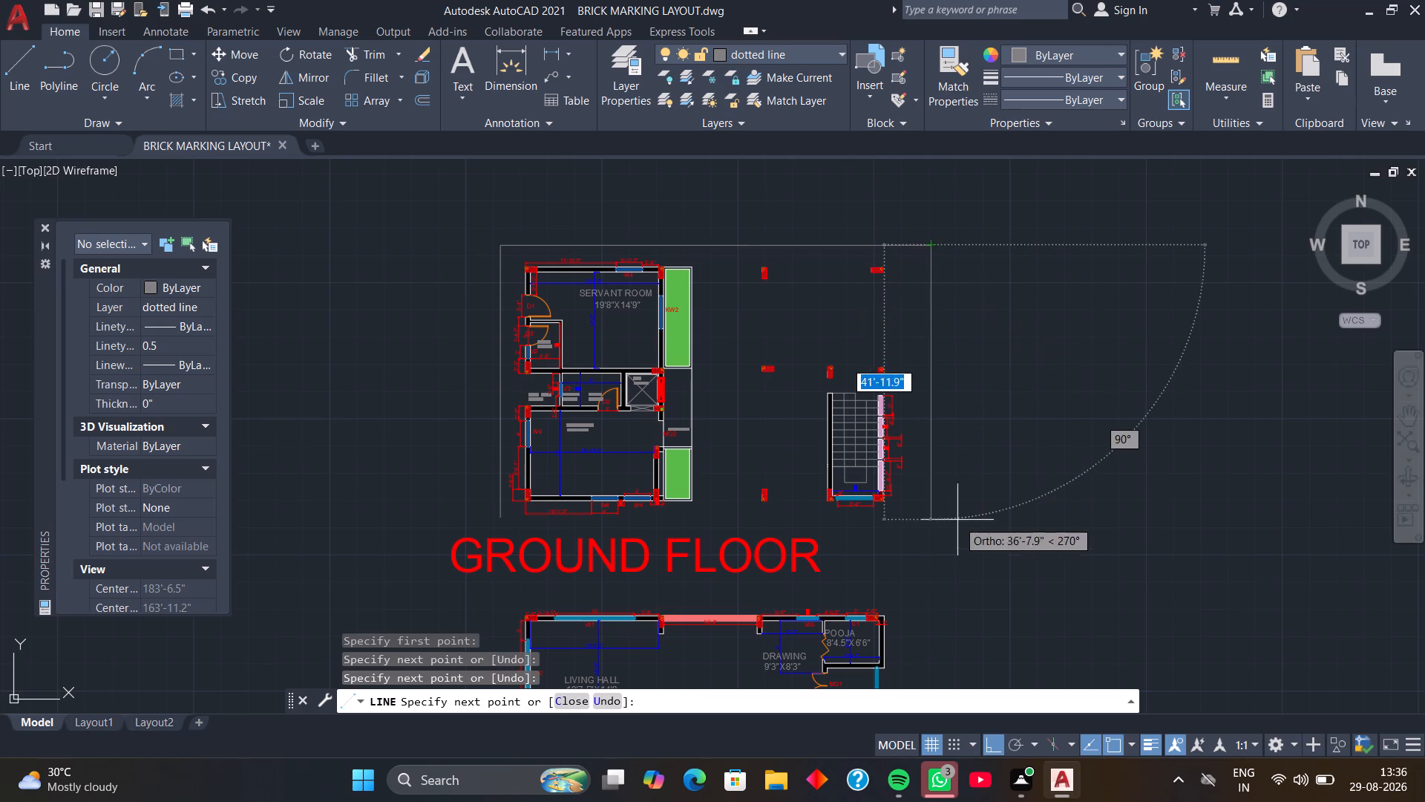
left_click(920, 521)
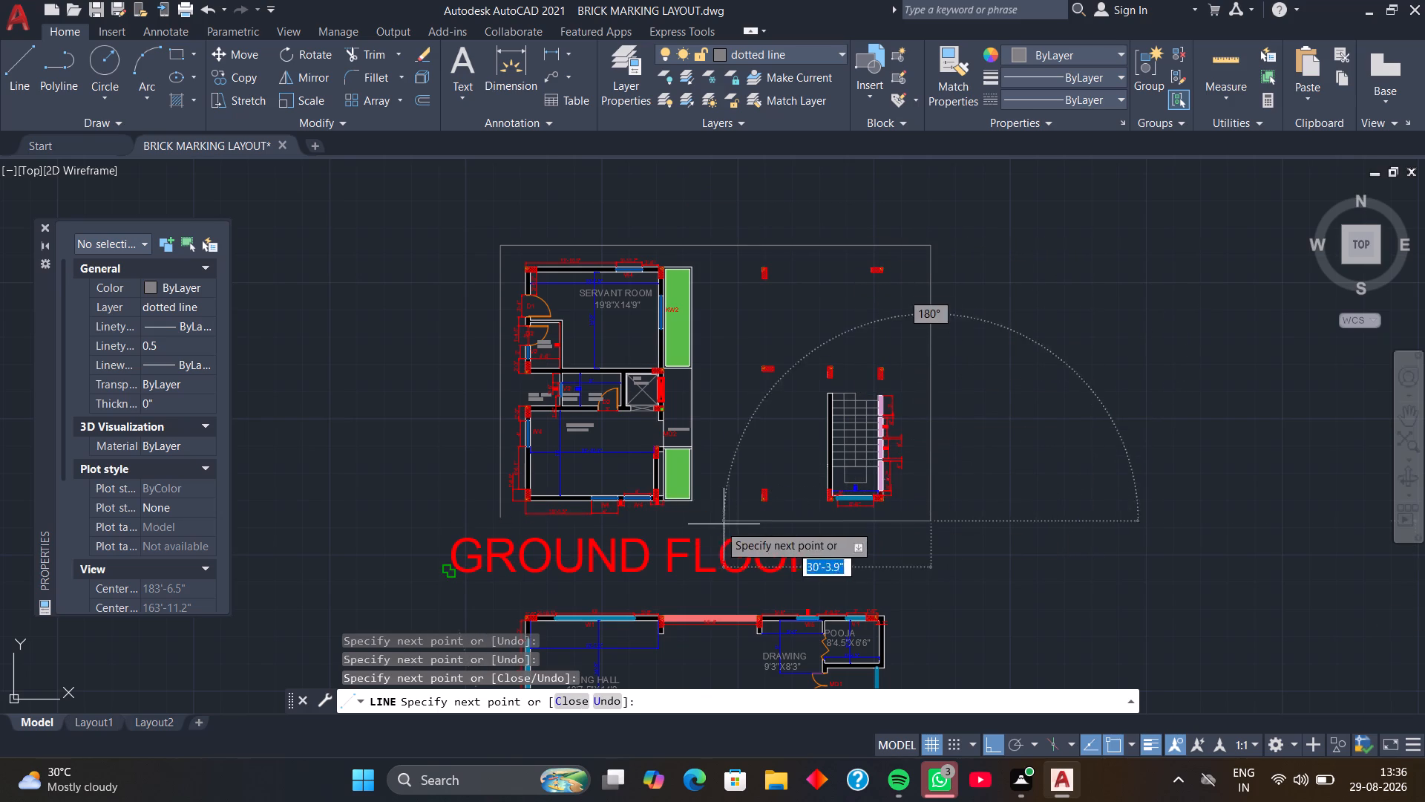
left_click(499, 525)
key("space")
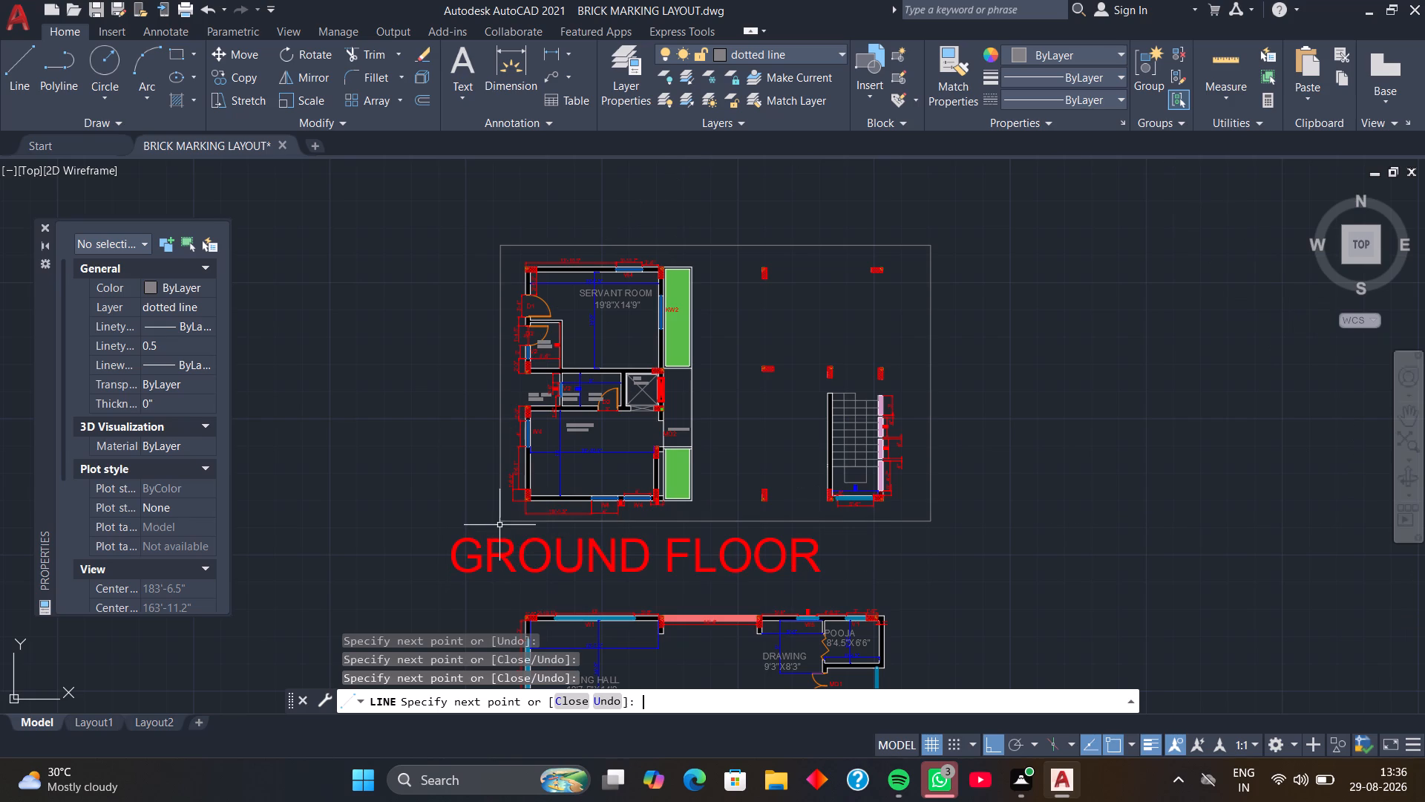
Extend the boundary's west vertical line down to meet its bottom horizontal line.
scroll(481, 548, "up", 3)
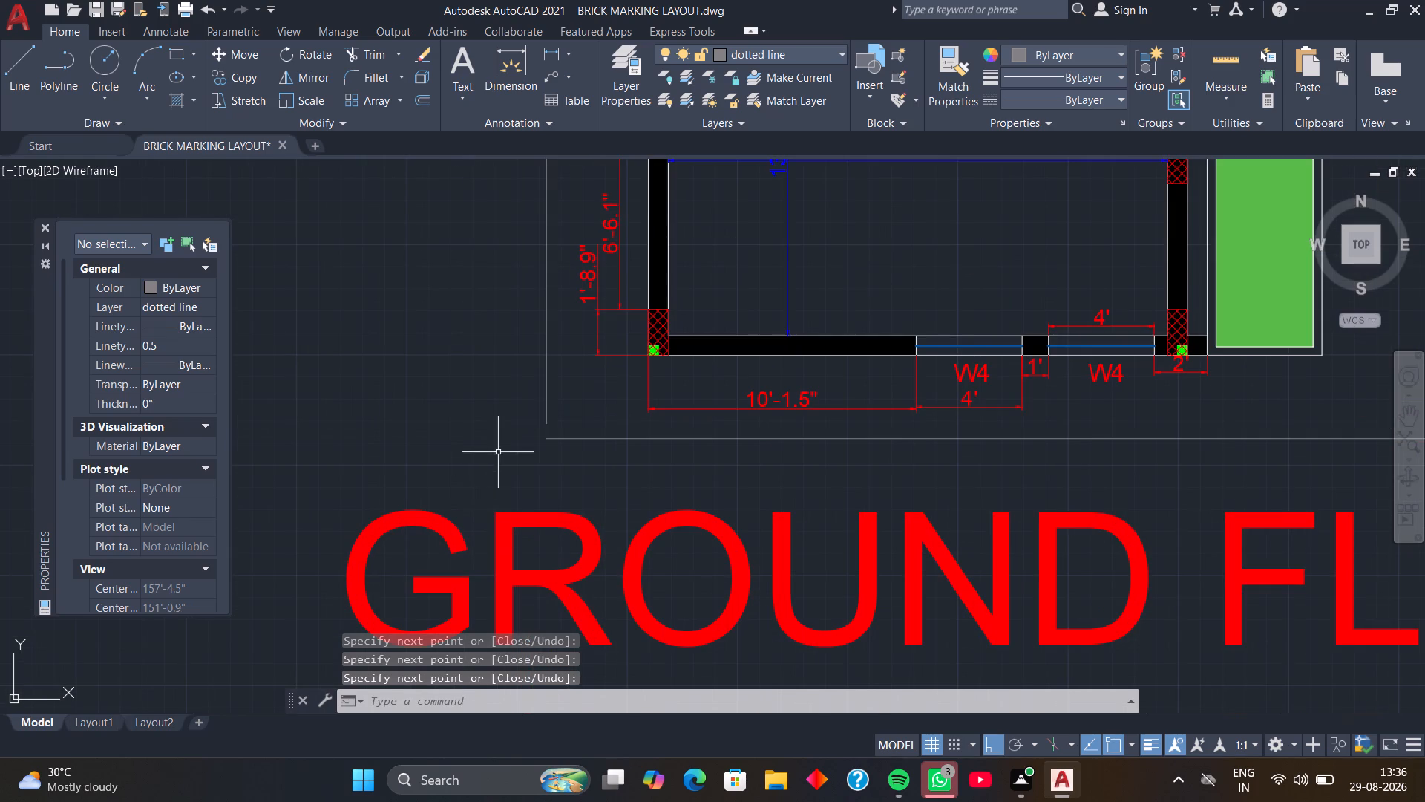
scroll(543, 446, "up", 2)
type("ex")
key("space")
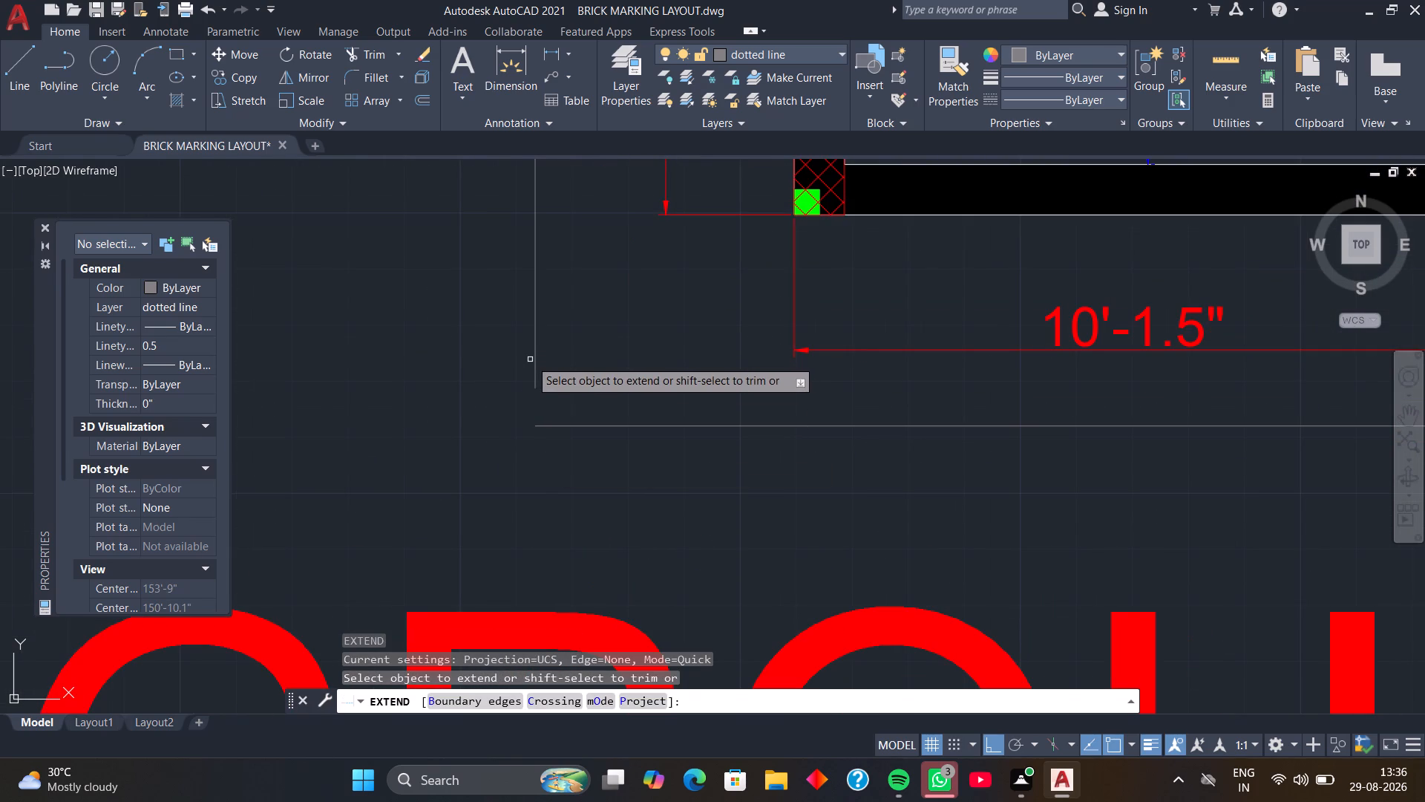
left_click(535, 360)
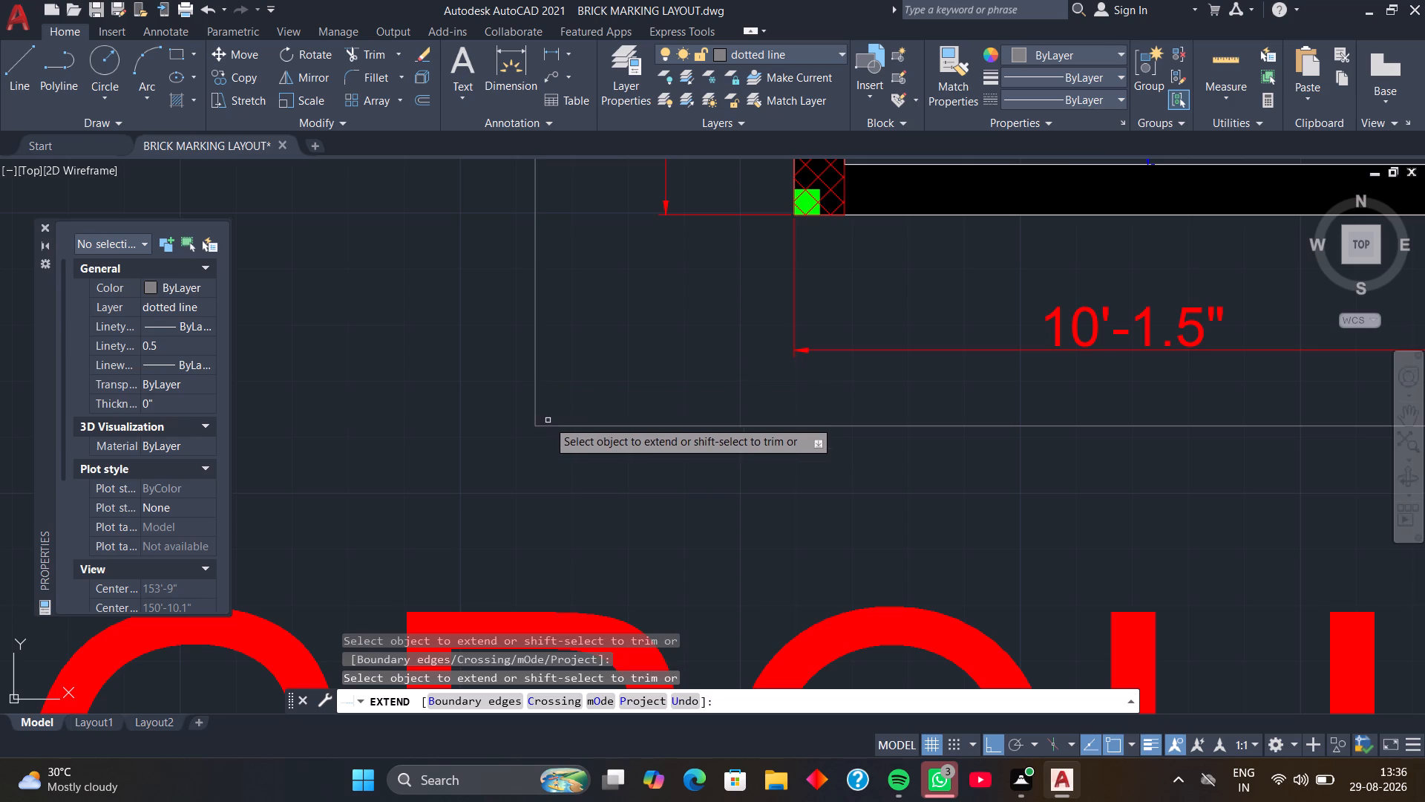
key("space")
key("space")
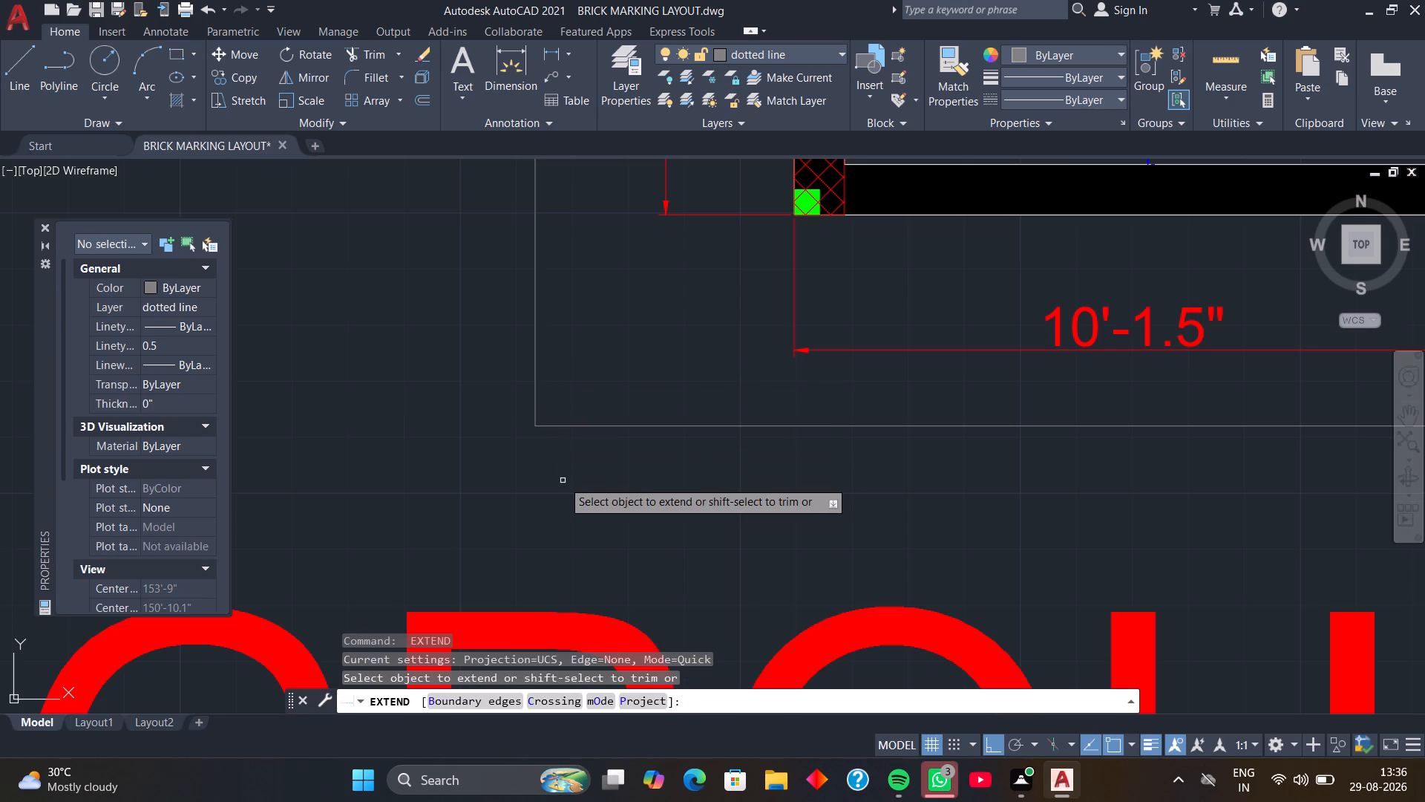
key("space")
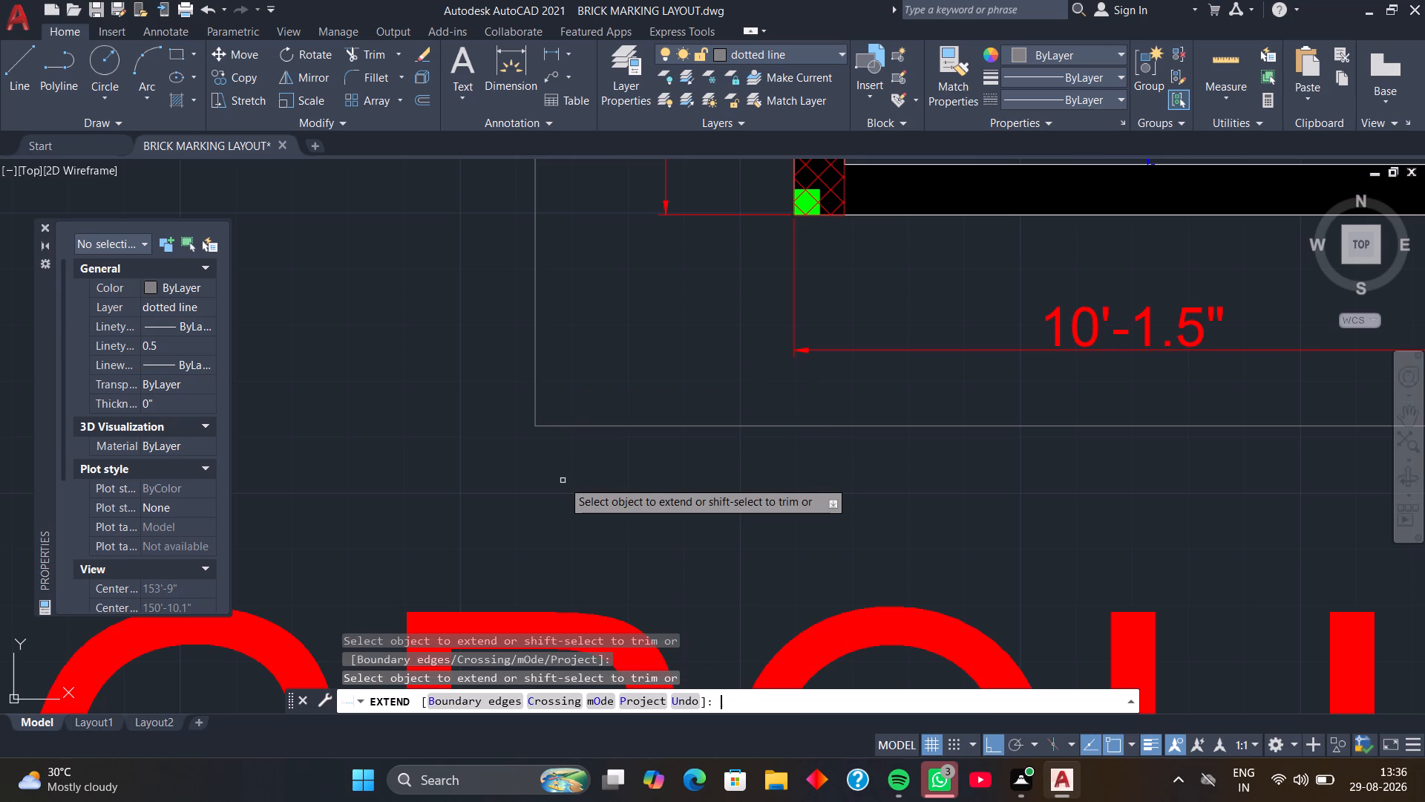
key("Escape")
Offset the boundary's bottom line and west vertical line outward by 9".
type("o")
key("space")
key("space")
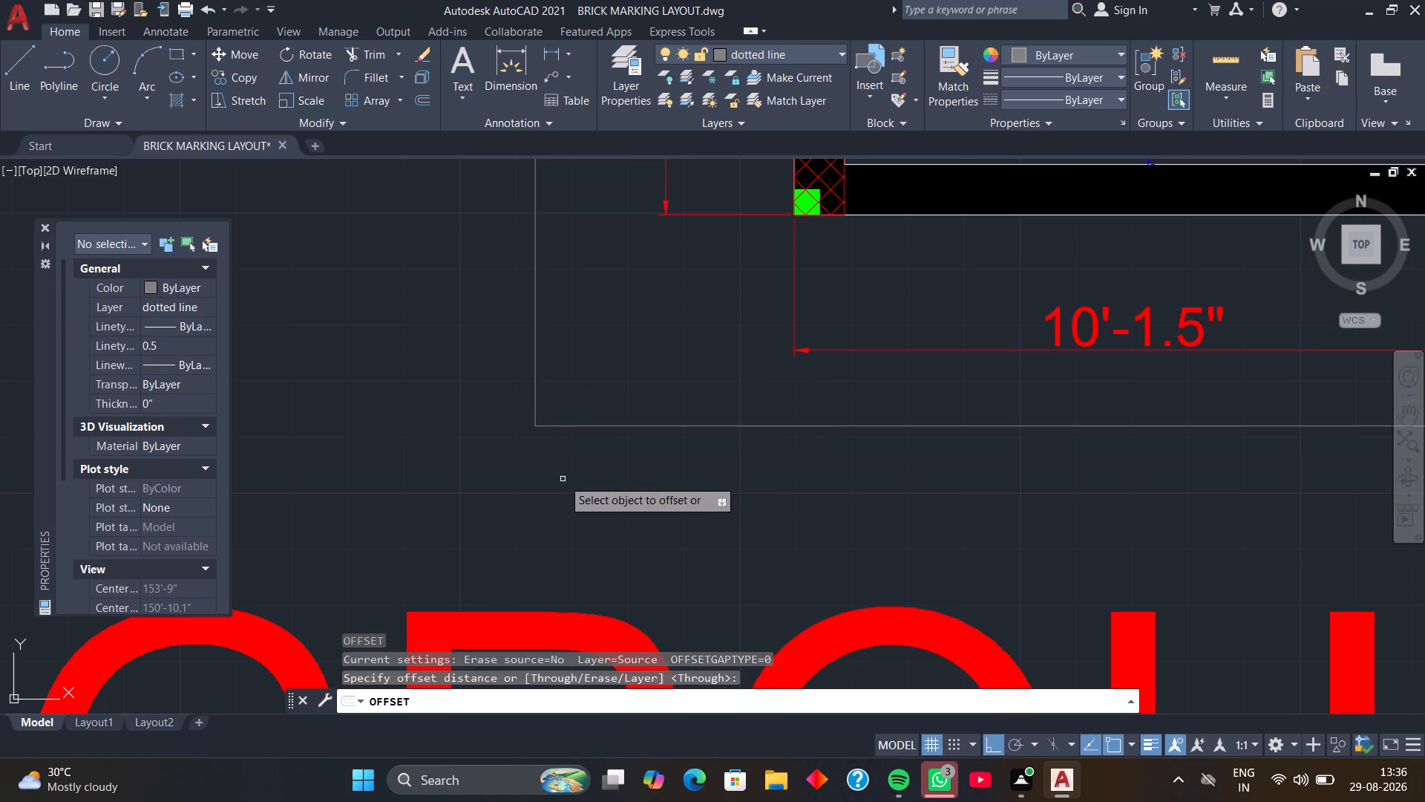
left_click(583, 426)
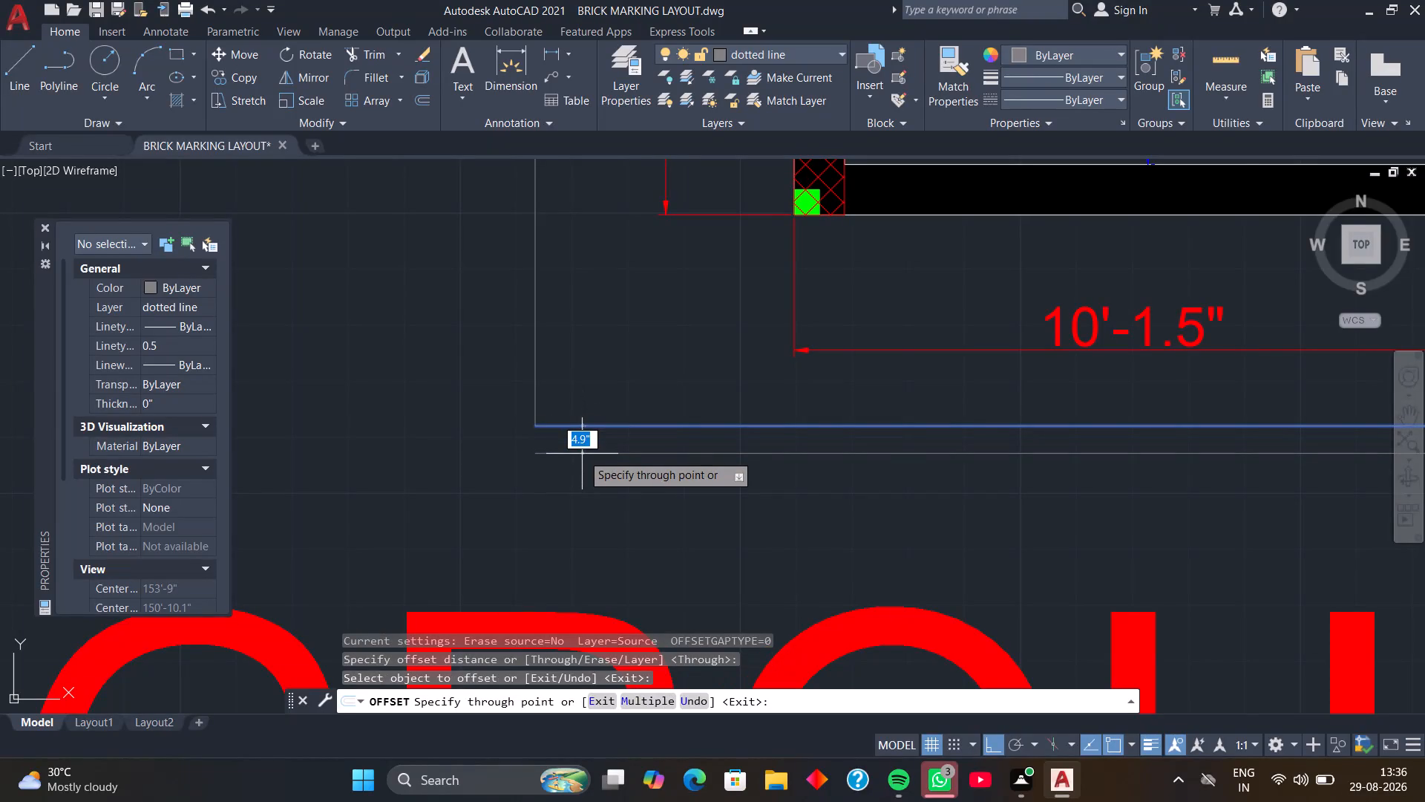
key("9")
key("Return")
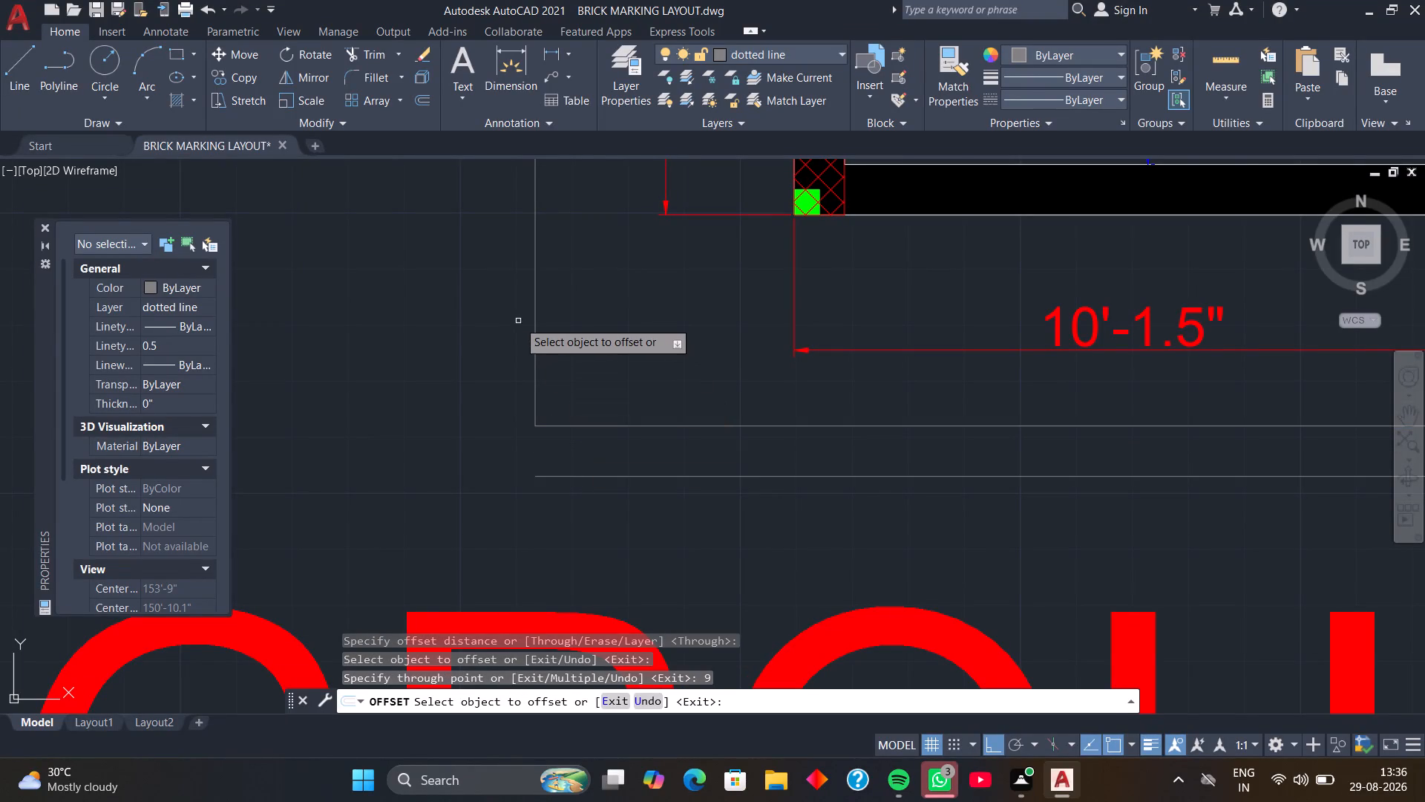
left_click(533, 322)
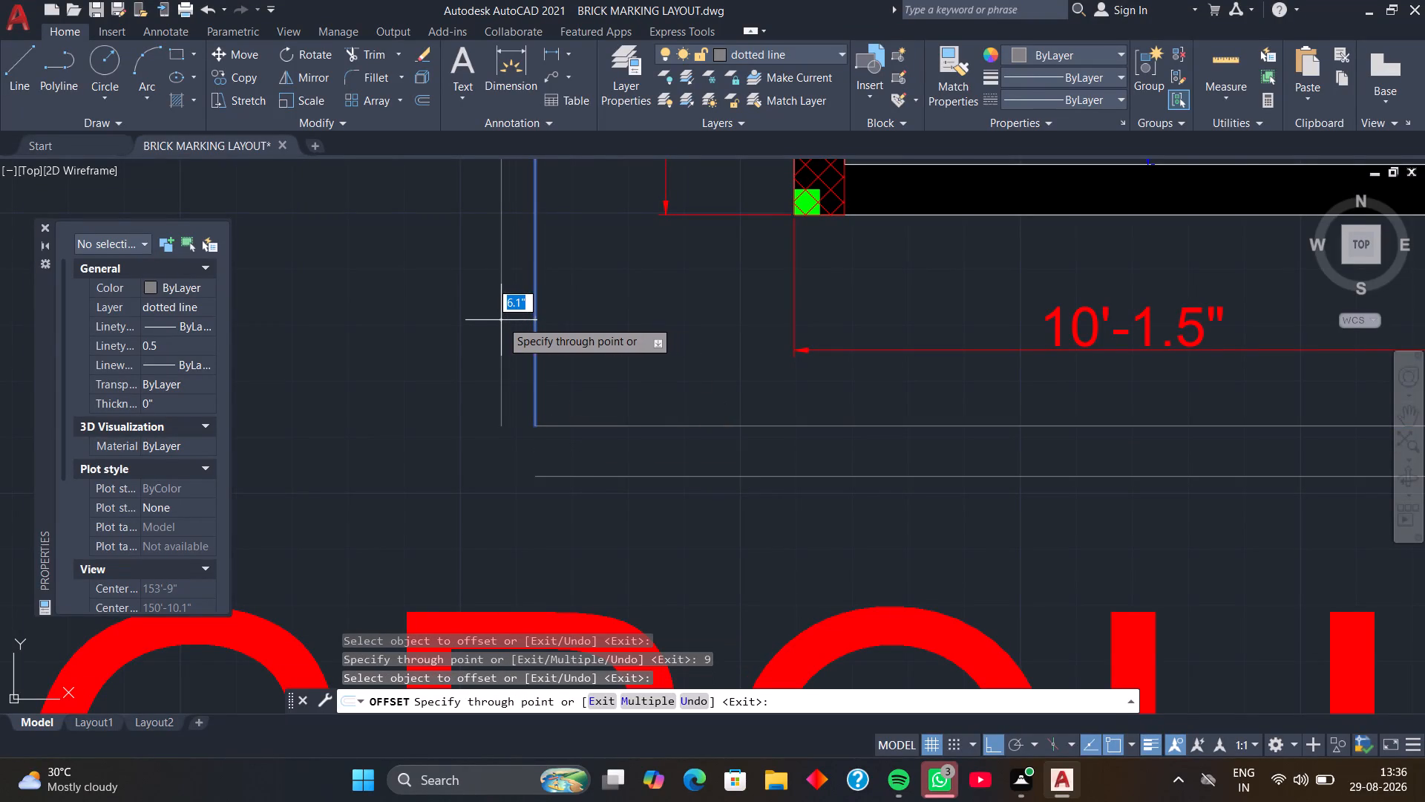
key("9")
key("Return")
Offset the boundary's top line and east vertical line outward by 9".
scroll(519, 327, "down", 3)
middle_click_drag(562, 335, 563, 353)
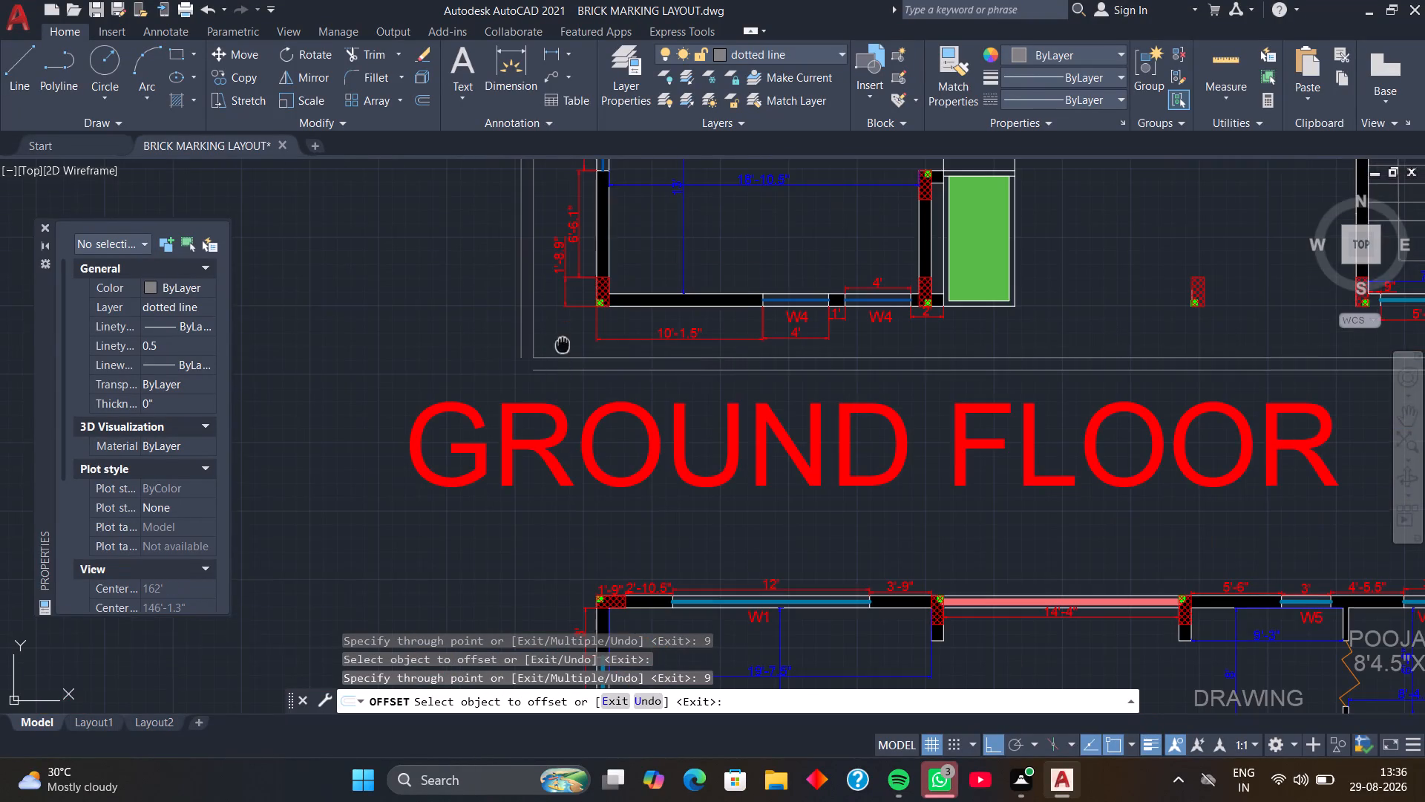
middle_click_drag(563, 353, 552, 480)
middle_click_drag(669, 209, 624, 503)
middle_click_drag(675, 262, 645, 492)
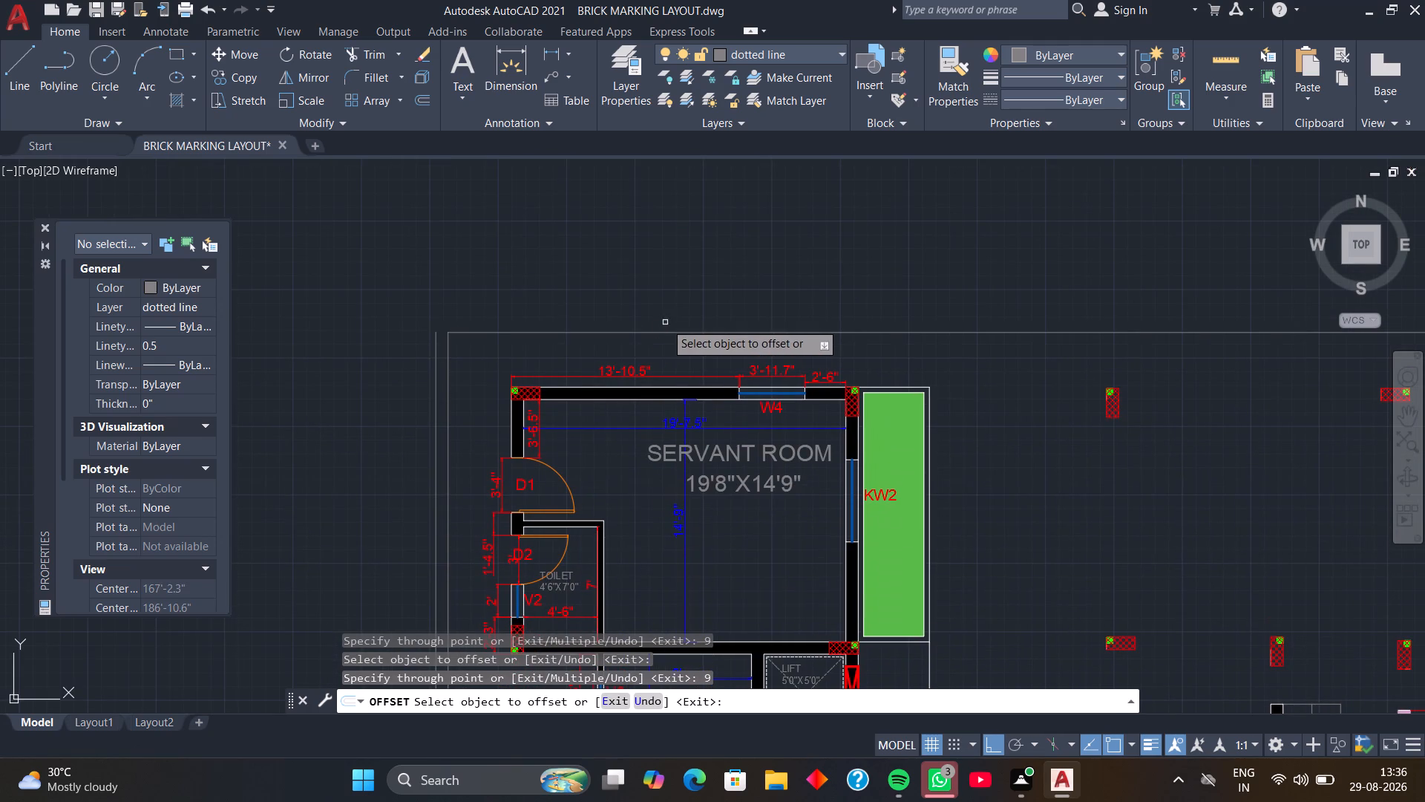
left_click(669, 332)
key("9")
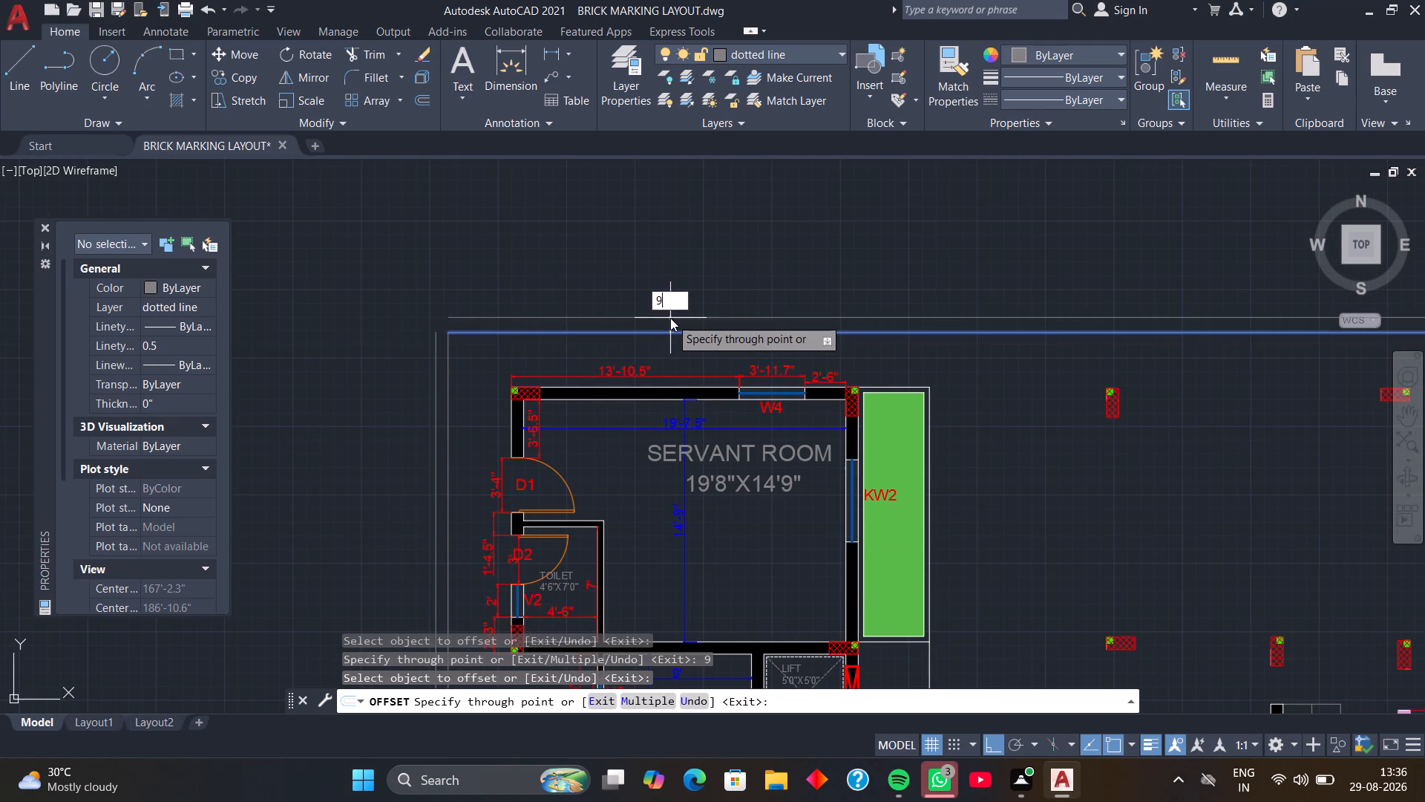
key("Return")
scroll(691, 325, "down", 2)
middle_click_drag(835, 415, 678, 354)
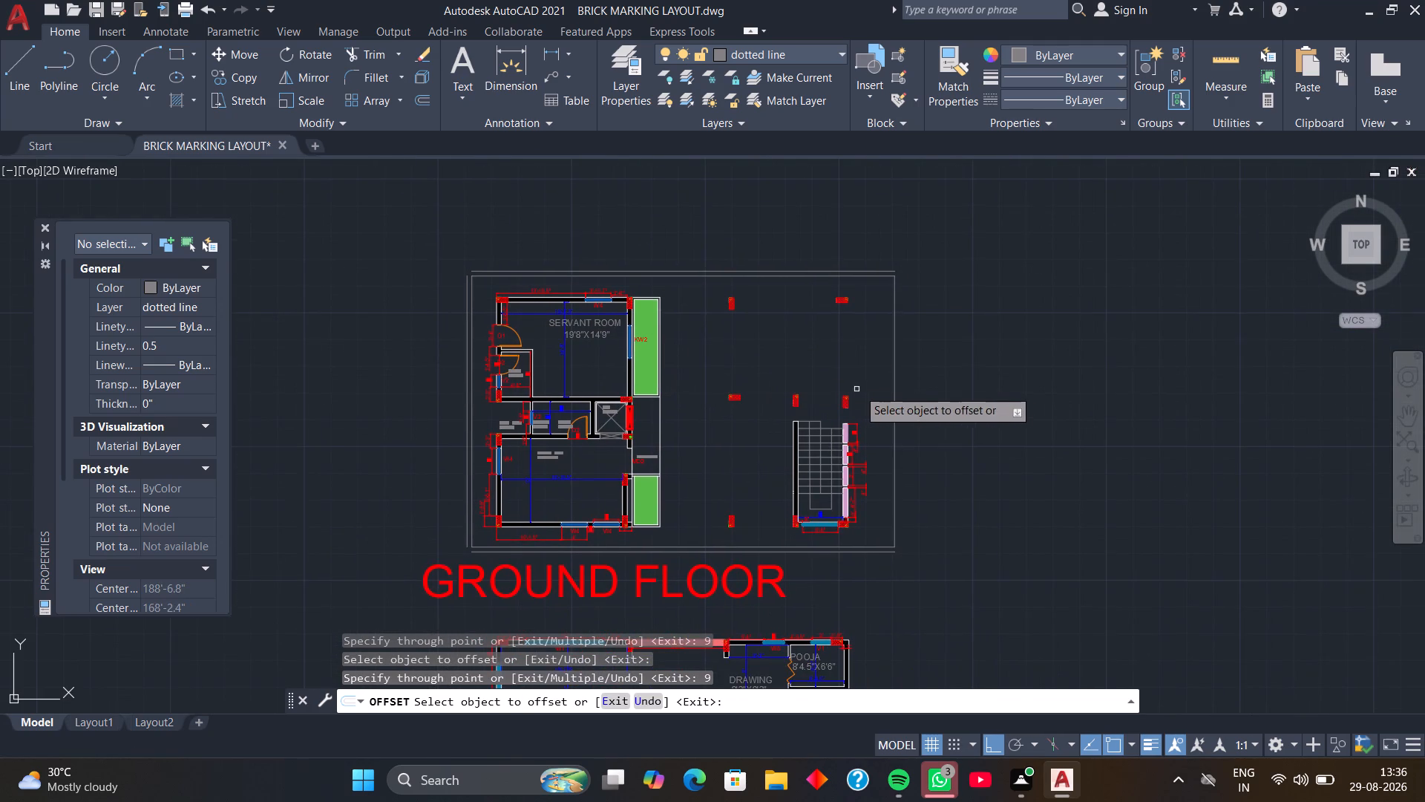
left_click(896, 403)
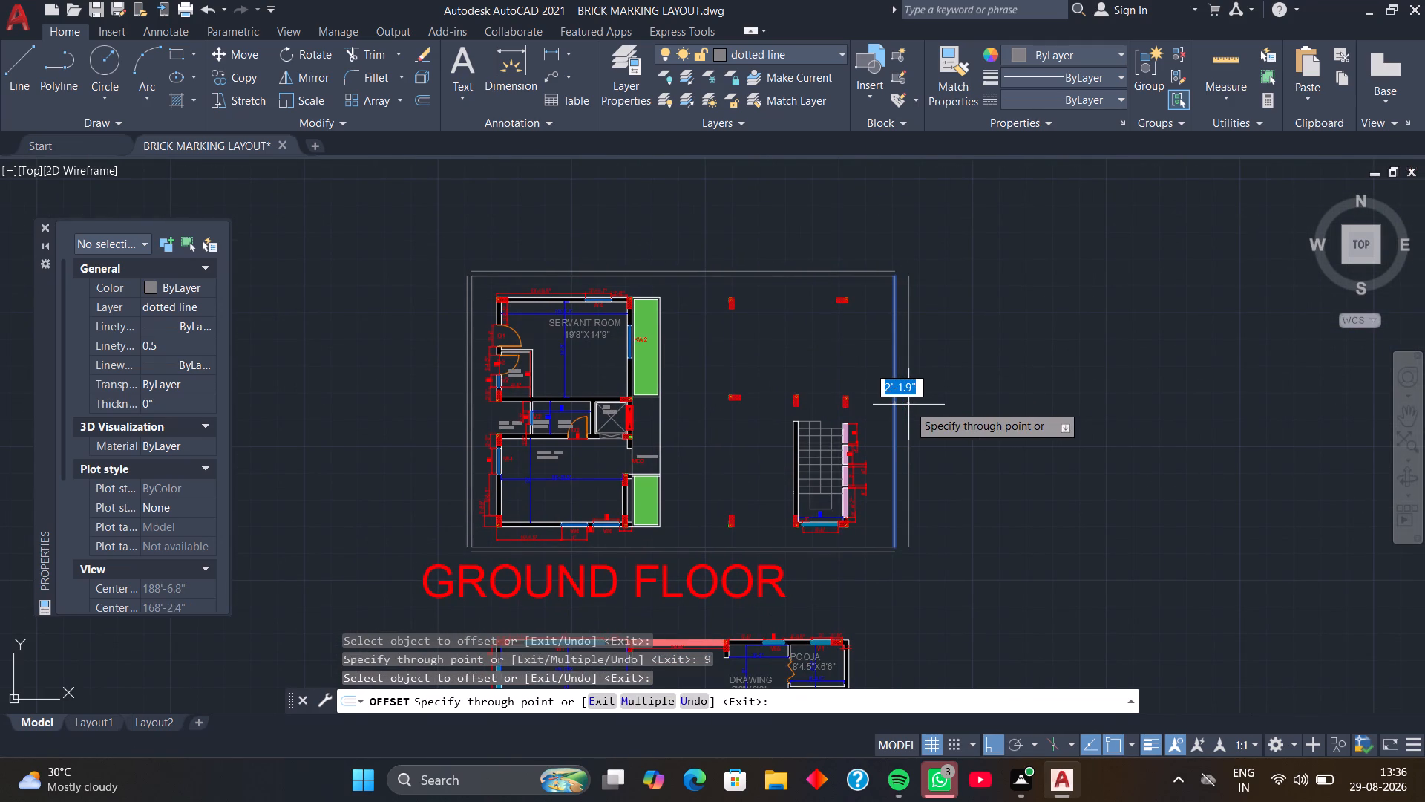
key("9")
key("Return")
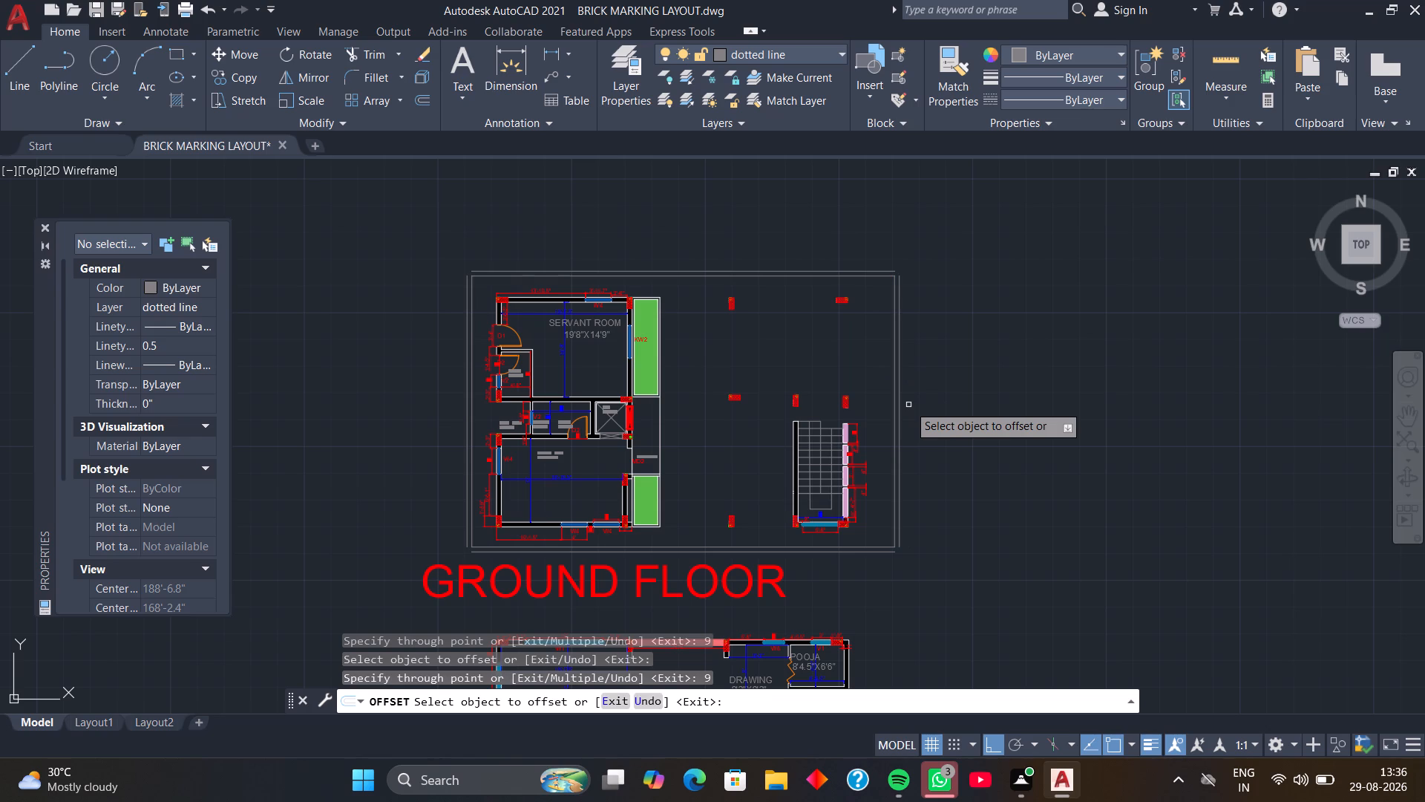
key("space")
Fillet the two east corners of the outer boundary with zero radius, joining the offset lines.
key("f")
key("space")
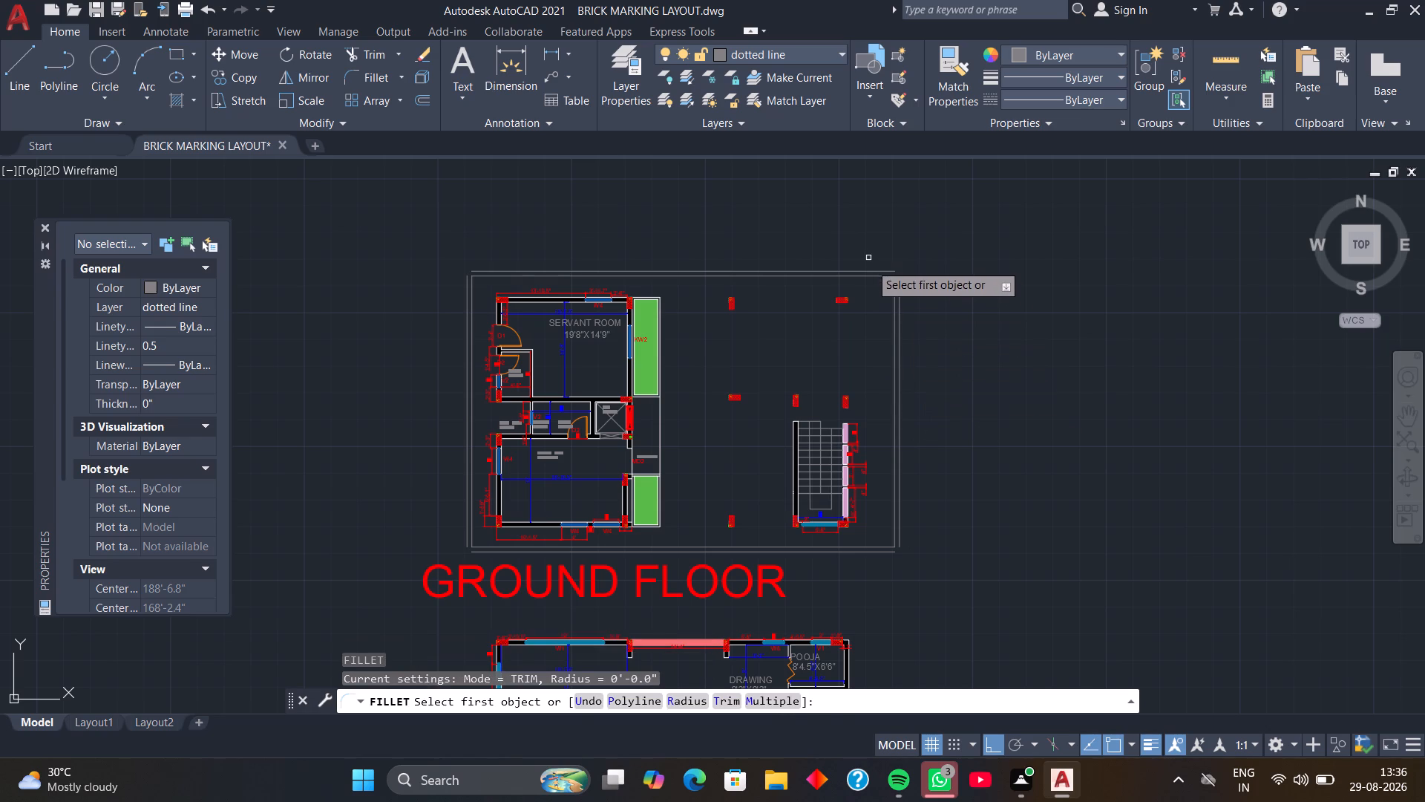
left_click(872, 271)
left_click(898, 289)
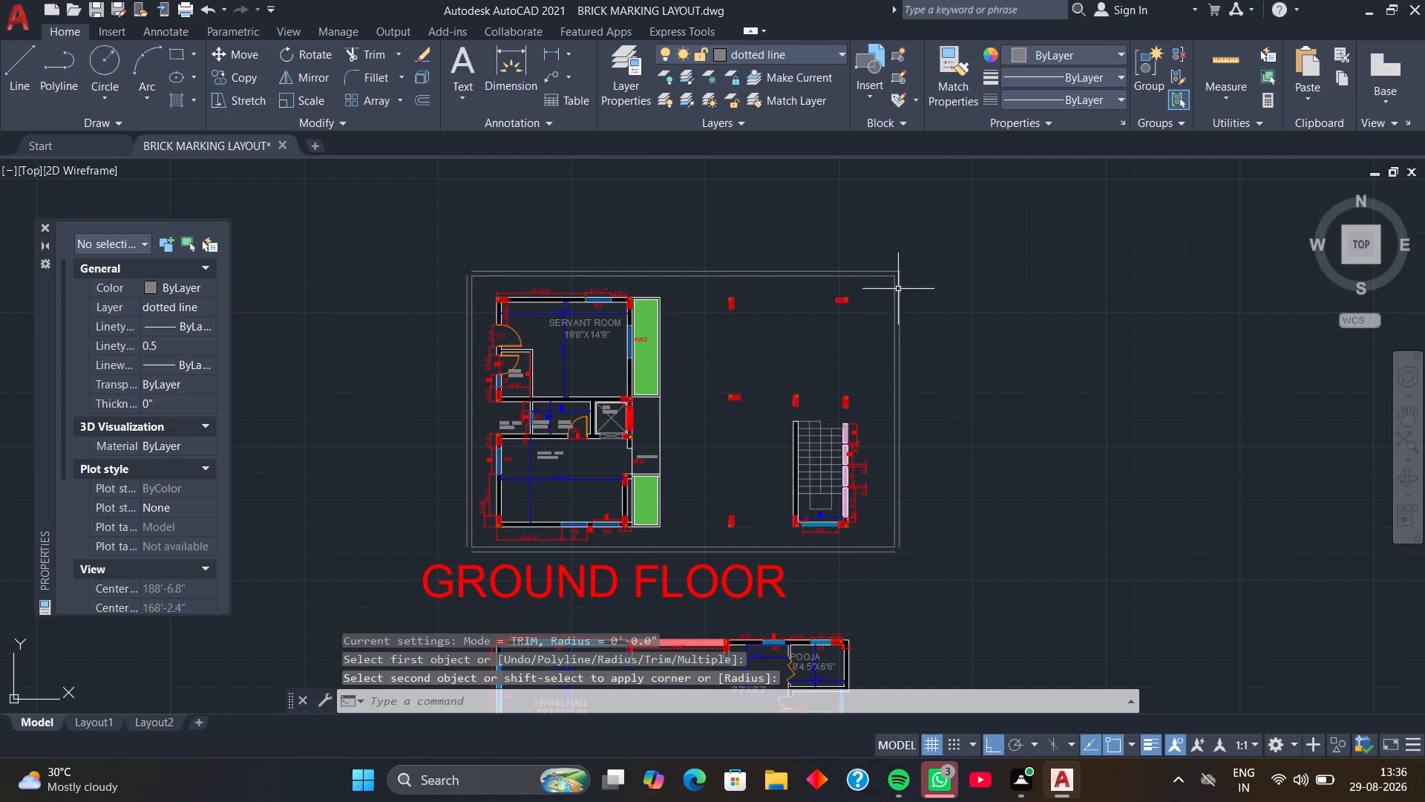
key("space")
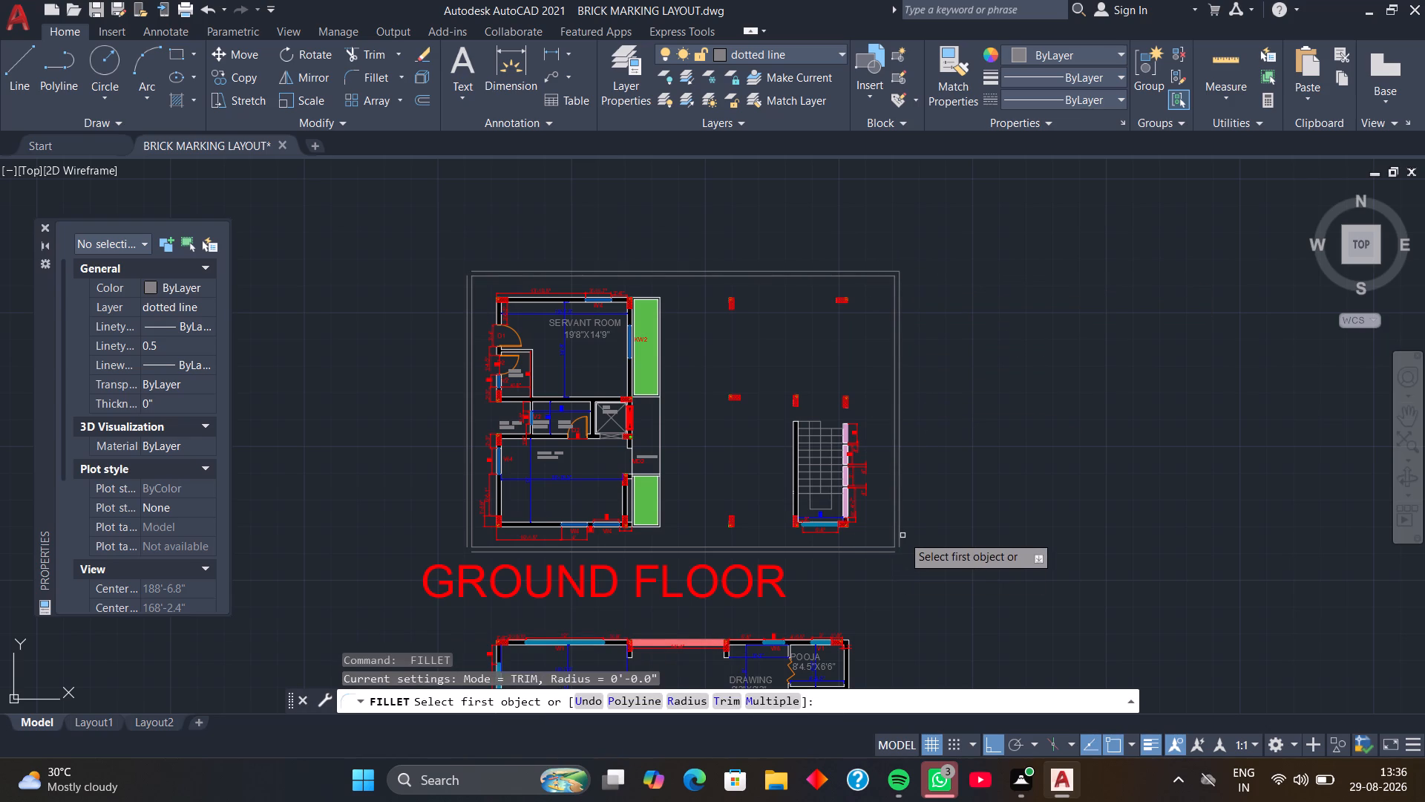
left_click(900, 535)
left_click(882, 554)
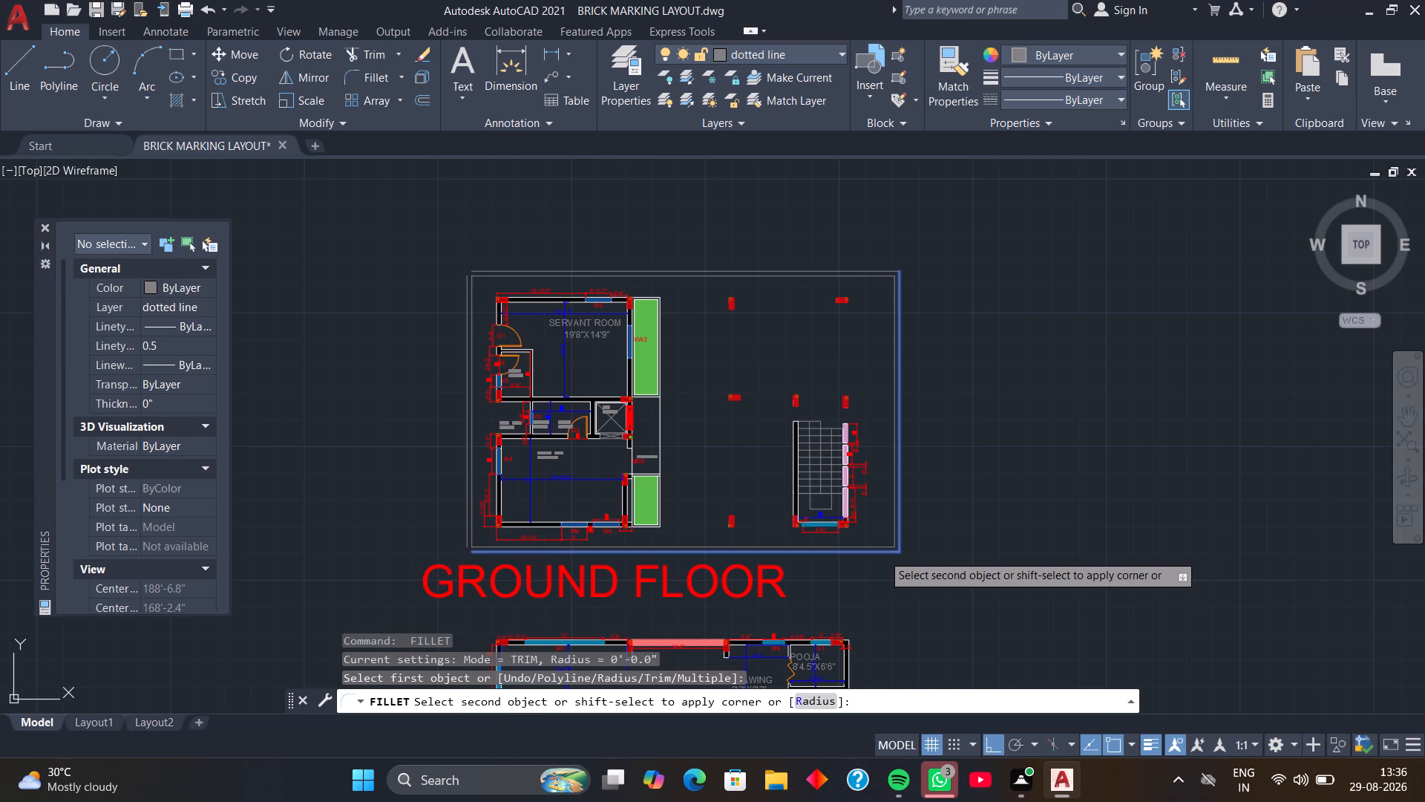
Fillet the two west corners of the outer boundary with zero radius, joining the offset lines.
key("space")
middle_click_drag(576, 545, 931, 480)
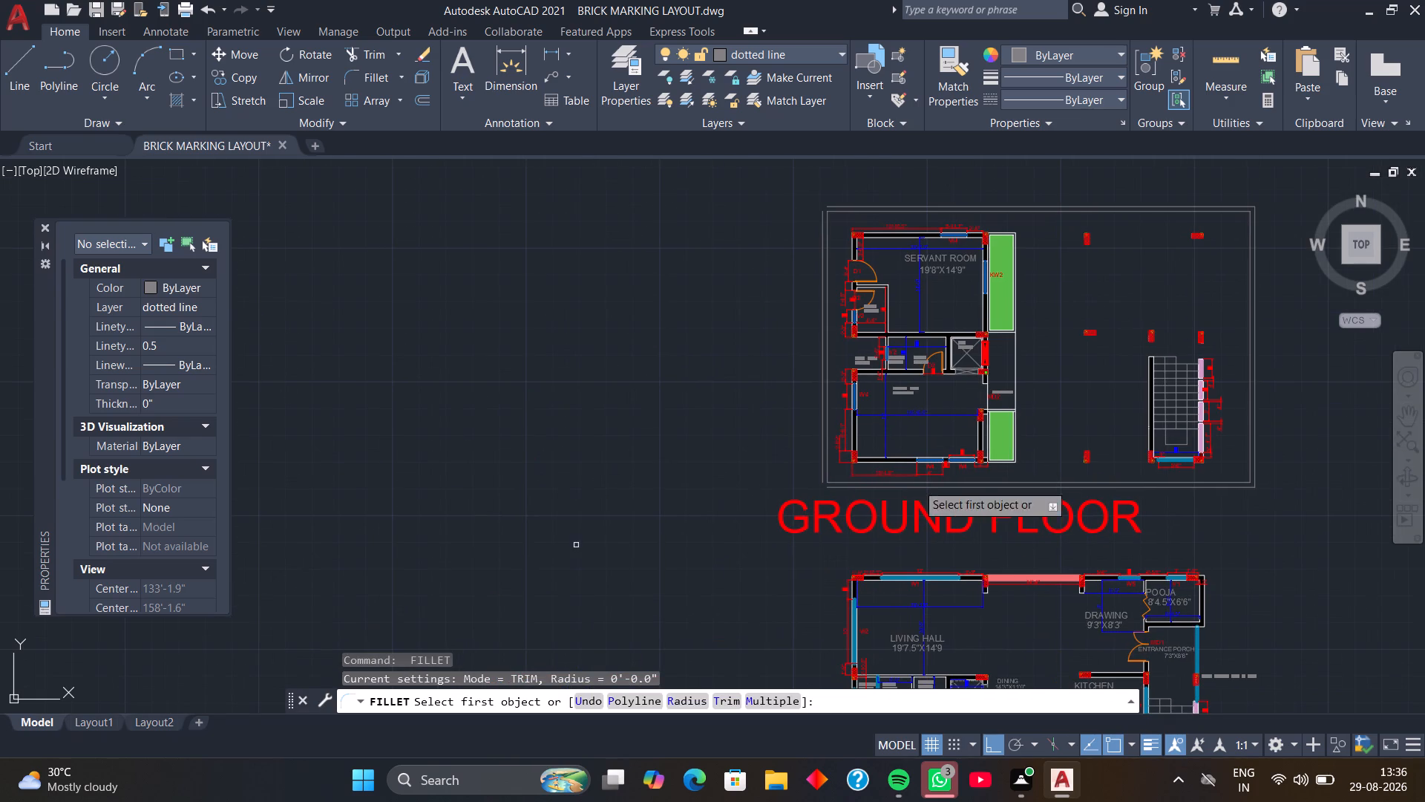
left_click(836, 487)
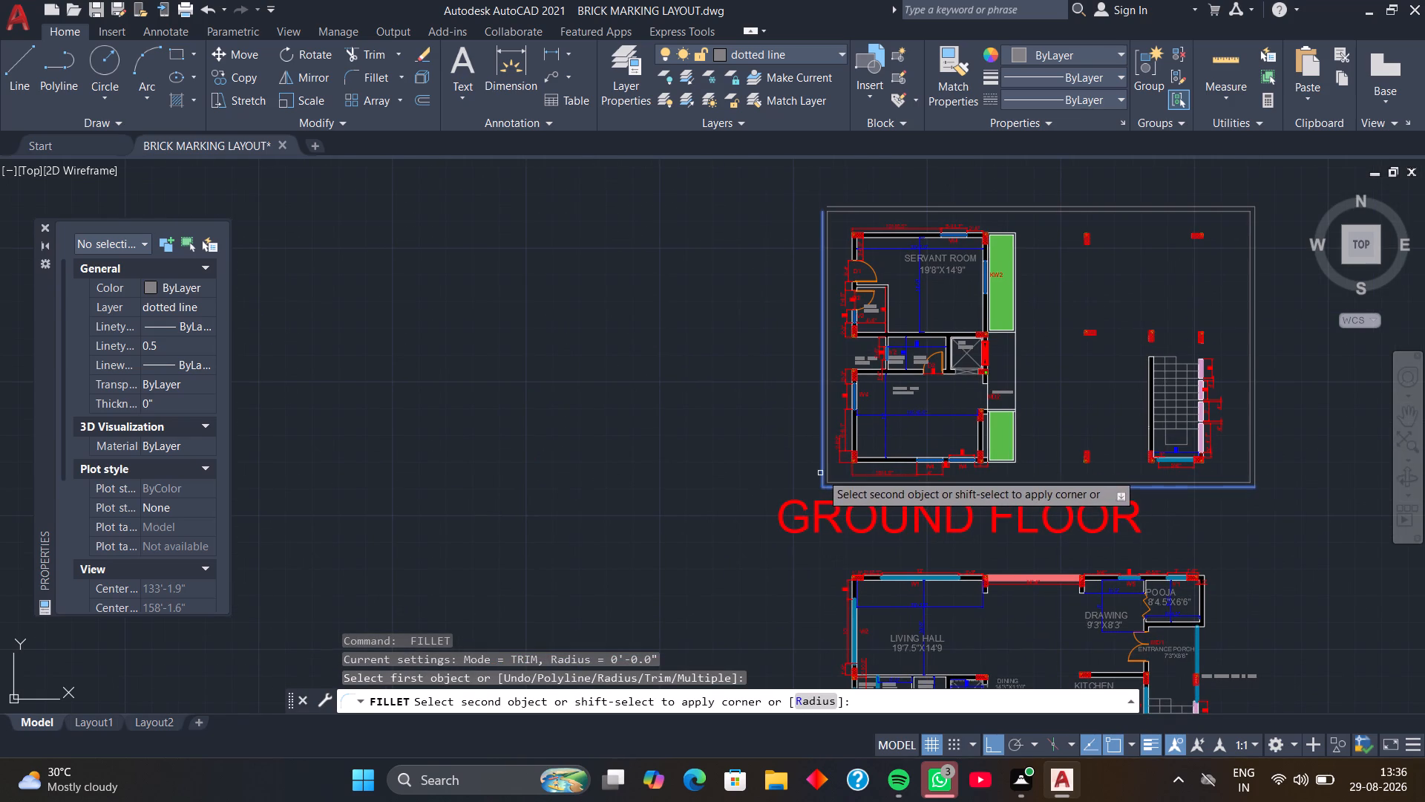
left_click(821, 473)
key("space")
scroll(822, 220, "up", 1)
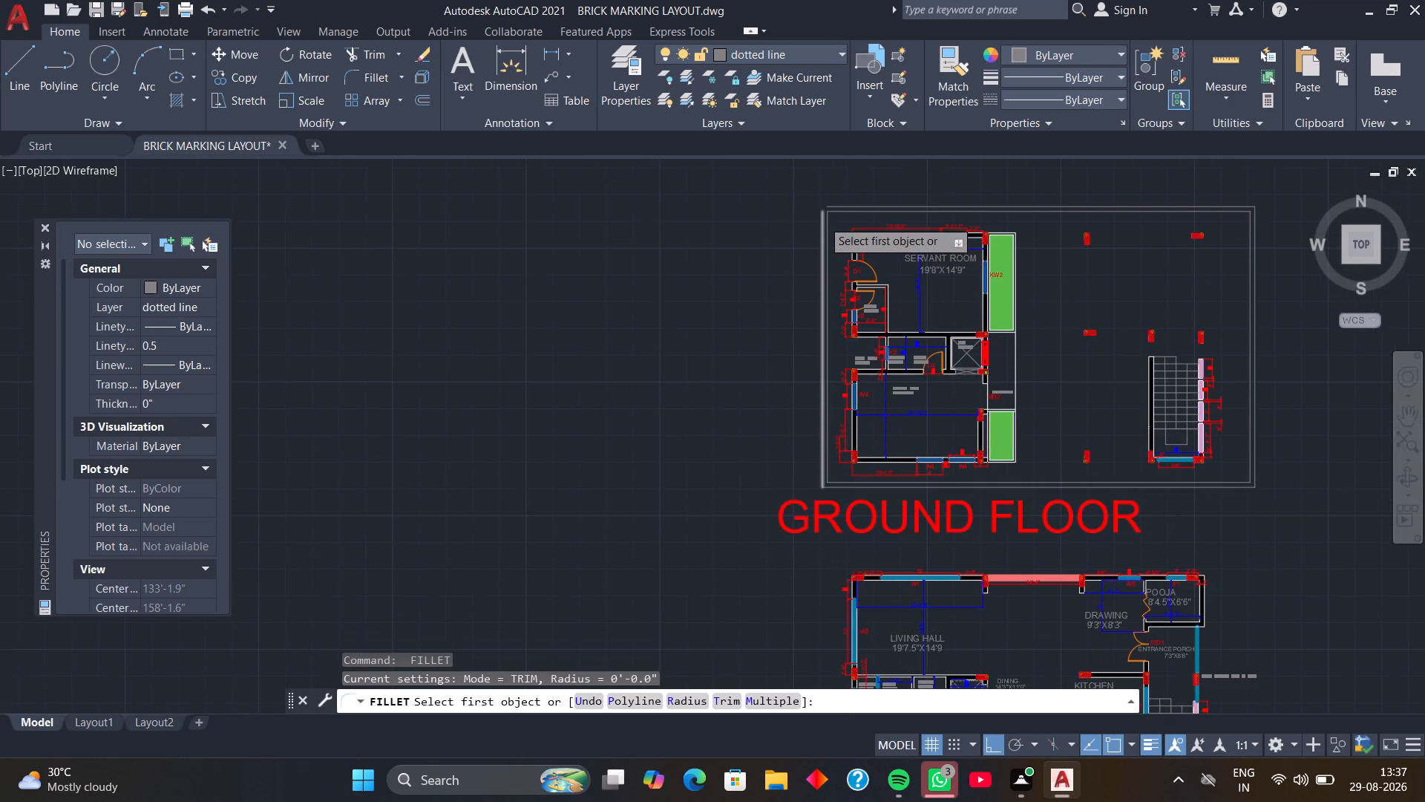
scroll(822, 220, "up", 2)
left_click(816, 211)
left_click(812, 211)
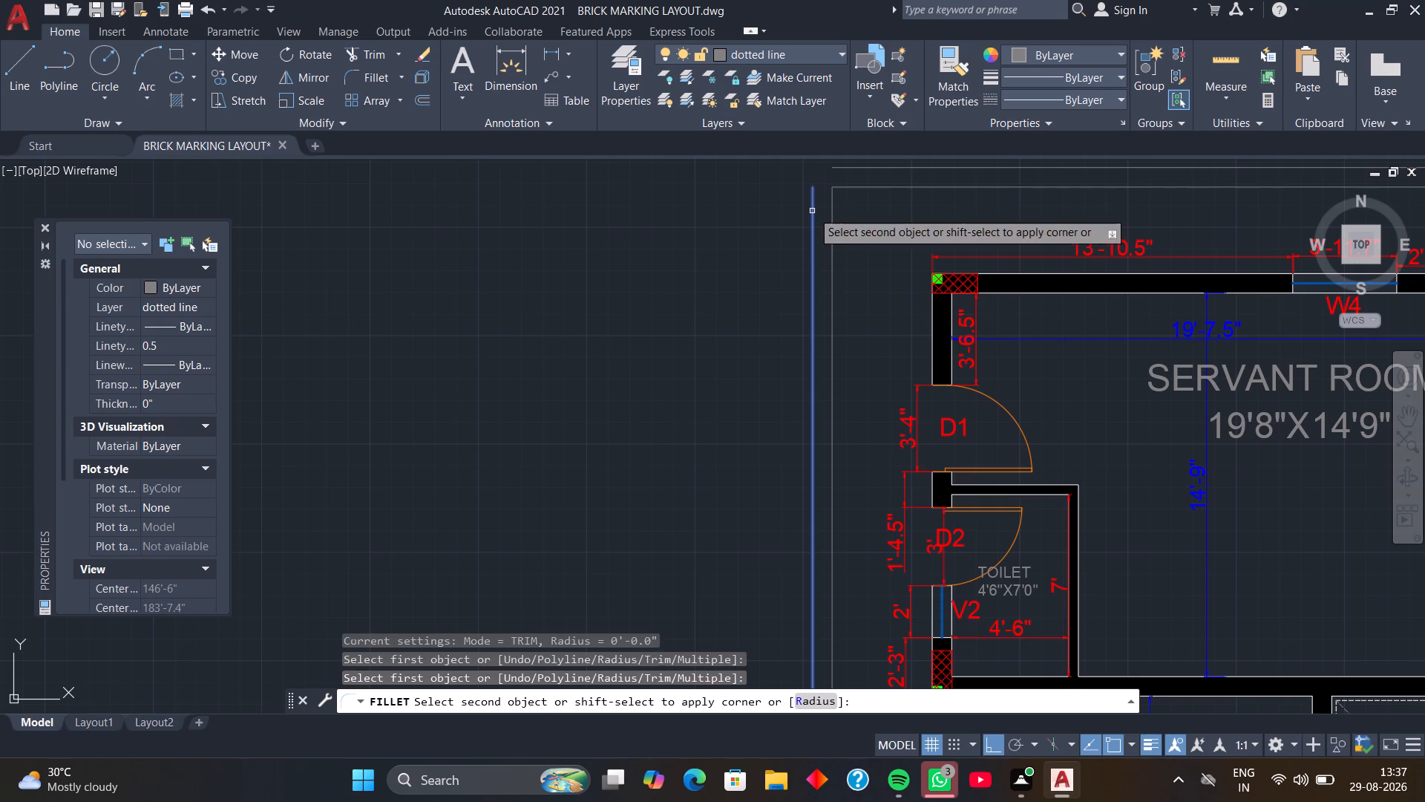
left_click(849, 168)
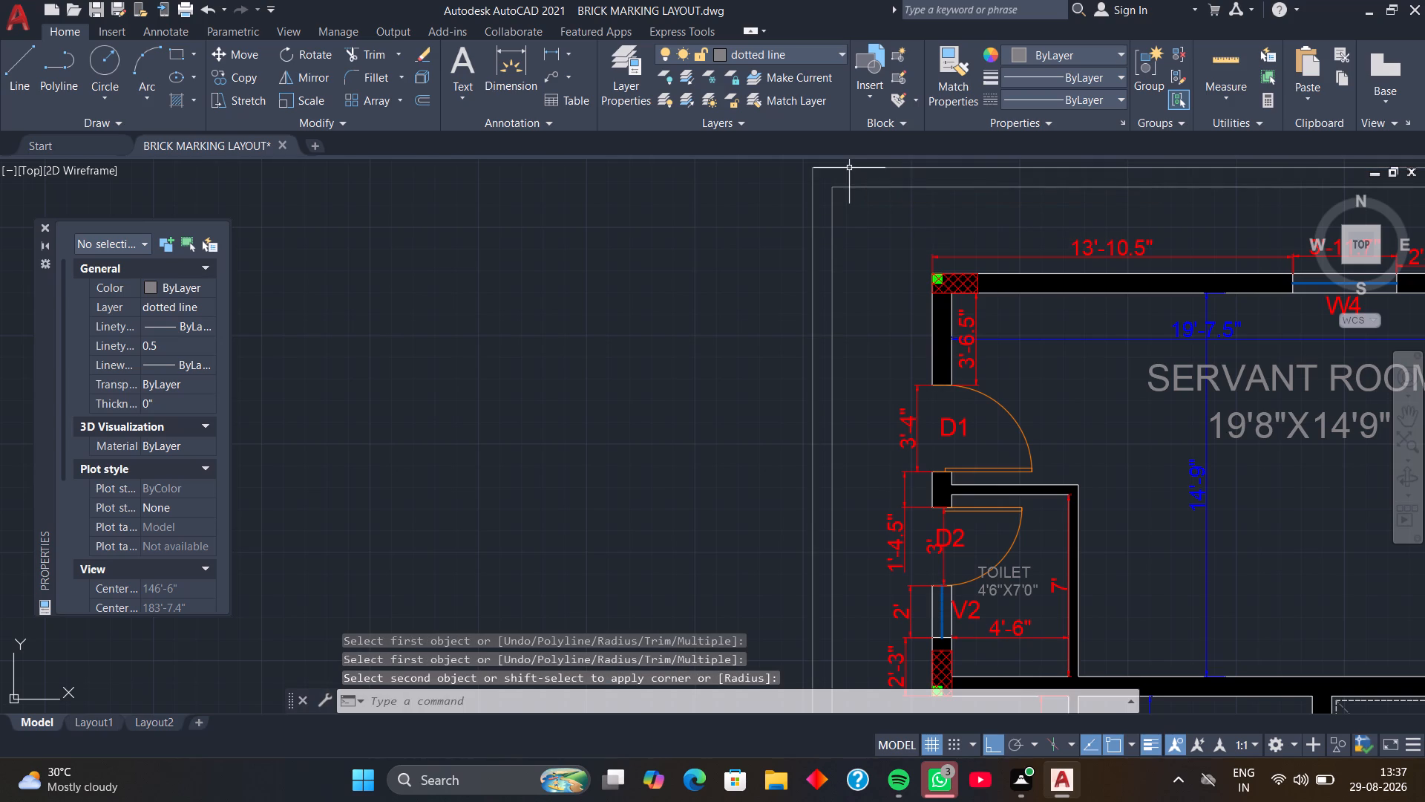
Draw a short closing line across the double-line east boundary, level with the top of the column above the staircase's east side.
scroll(882, 260, "down", 2)
middle_click_drag(1012, 344, 773, 339)
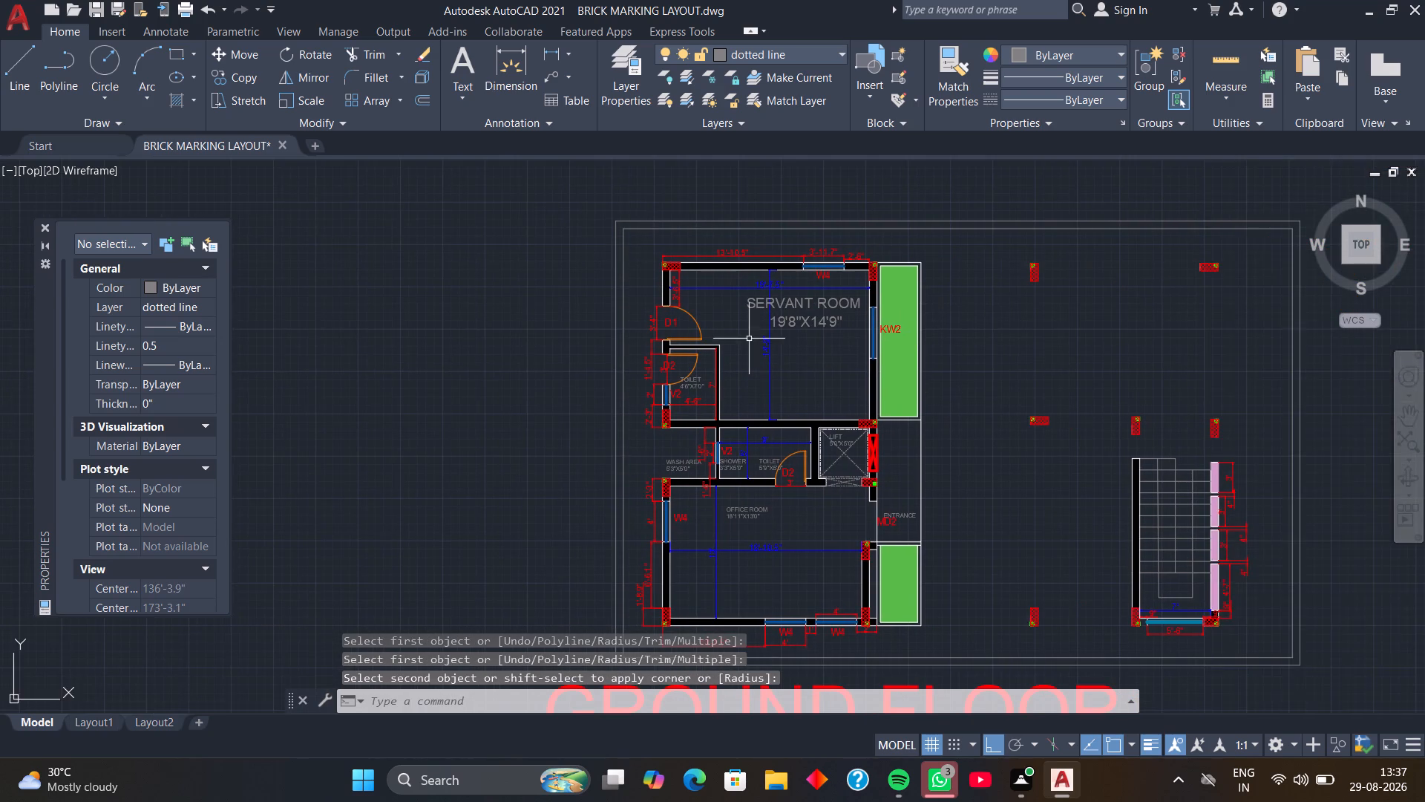
middle_click_drag(912, 347, 844, 342)
middle_click_drag(854, 379, 839, 381)
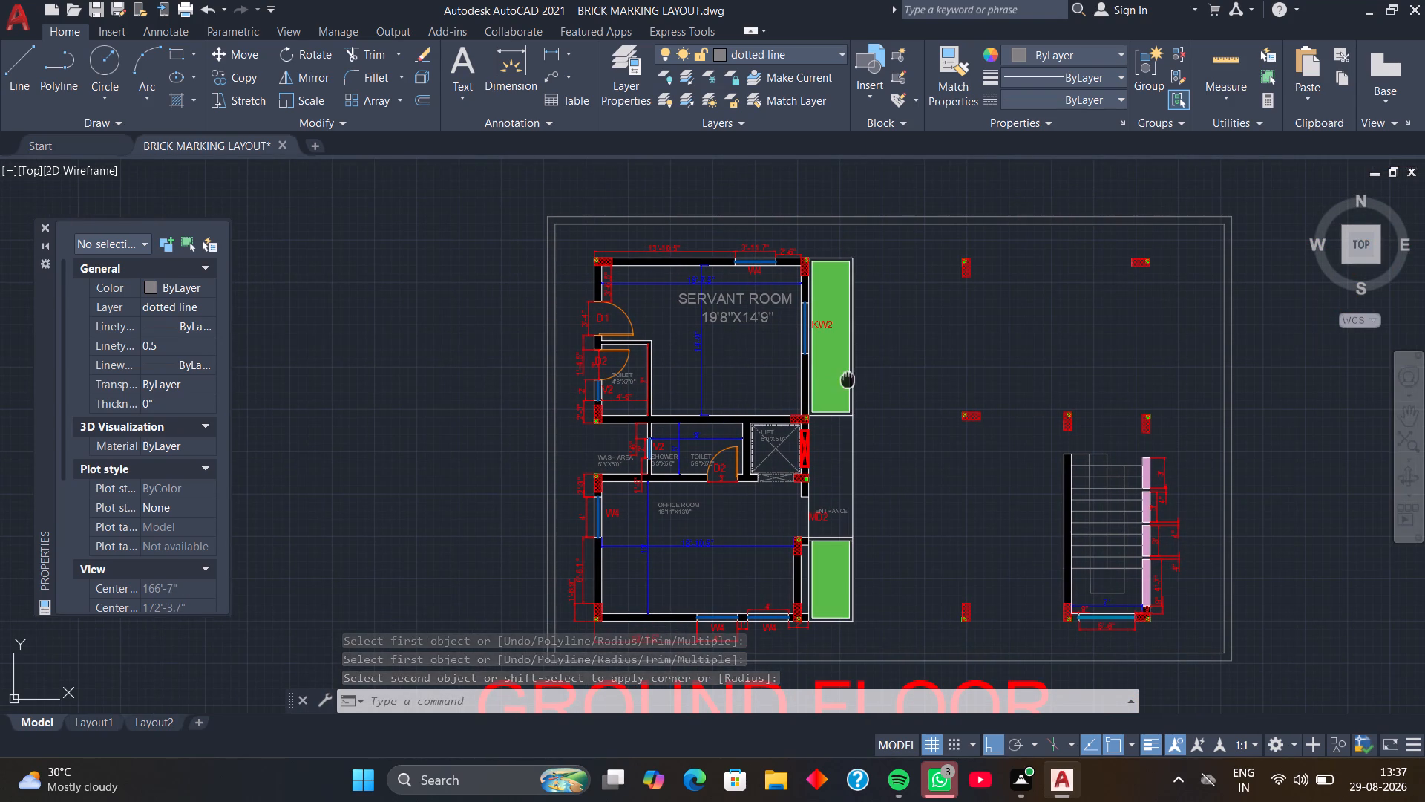
middle_click_drag(839, 381, 673, 399)
scroll(961, 431, "up", 2)
middle_click_drag(985, 443, 864, 411)
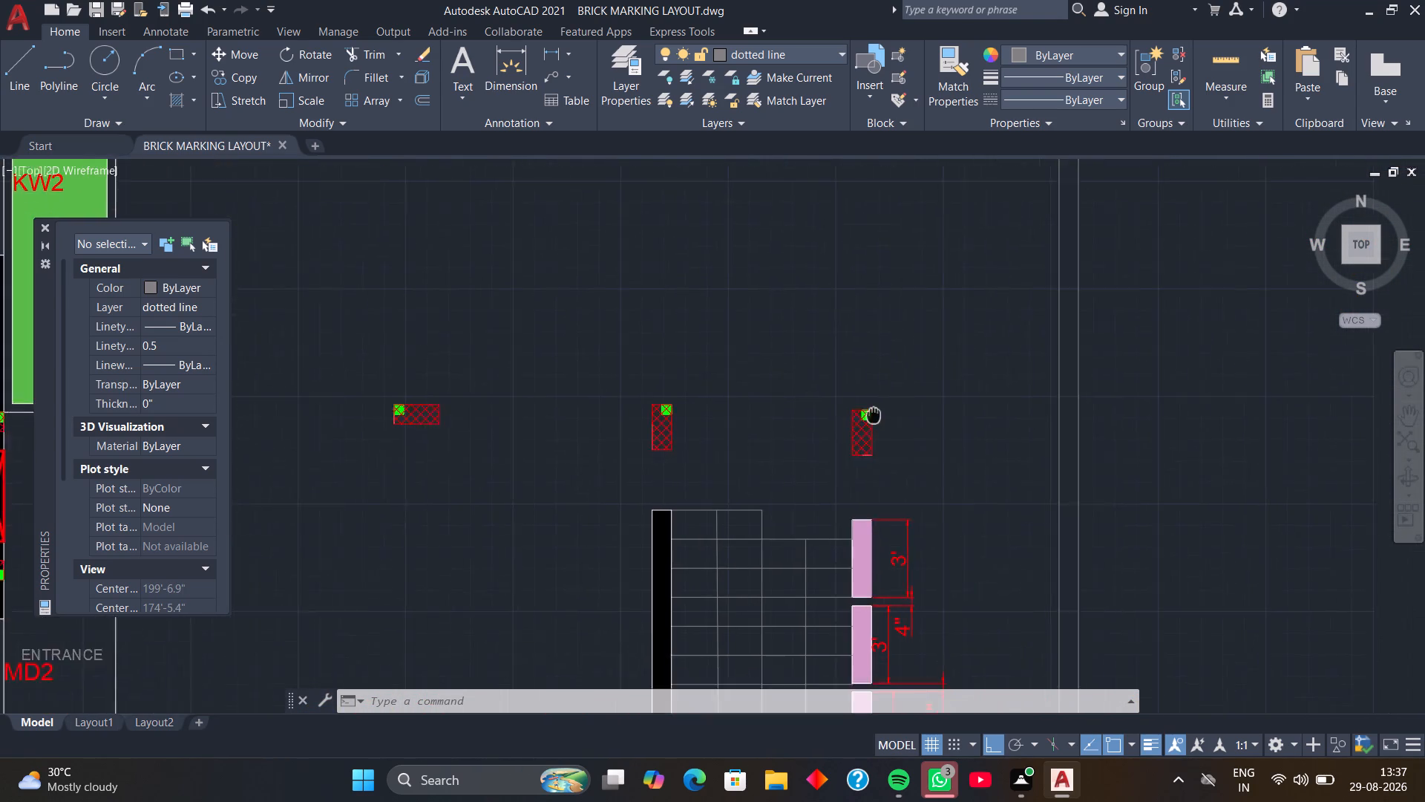
middle_click_drag(864, 411, 787, 400)
type("l")
key("space")
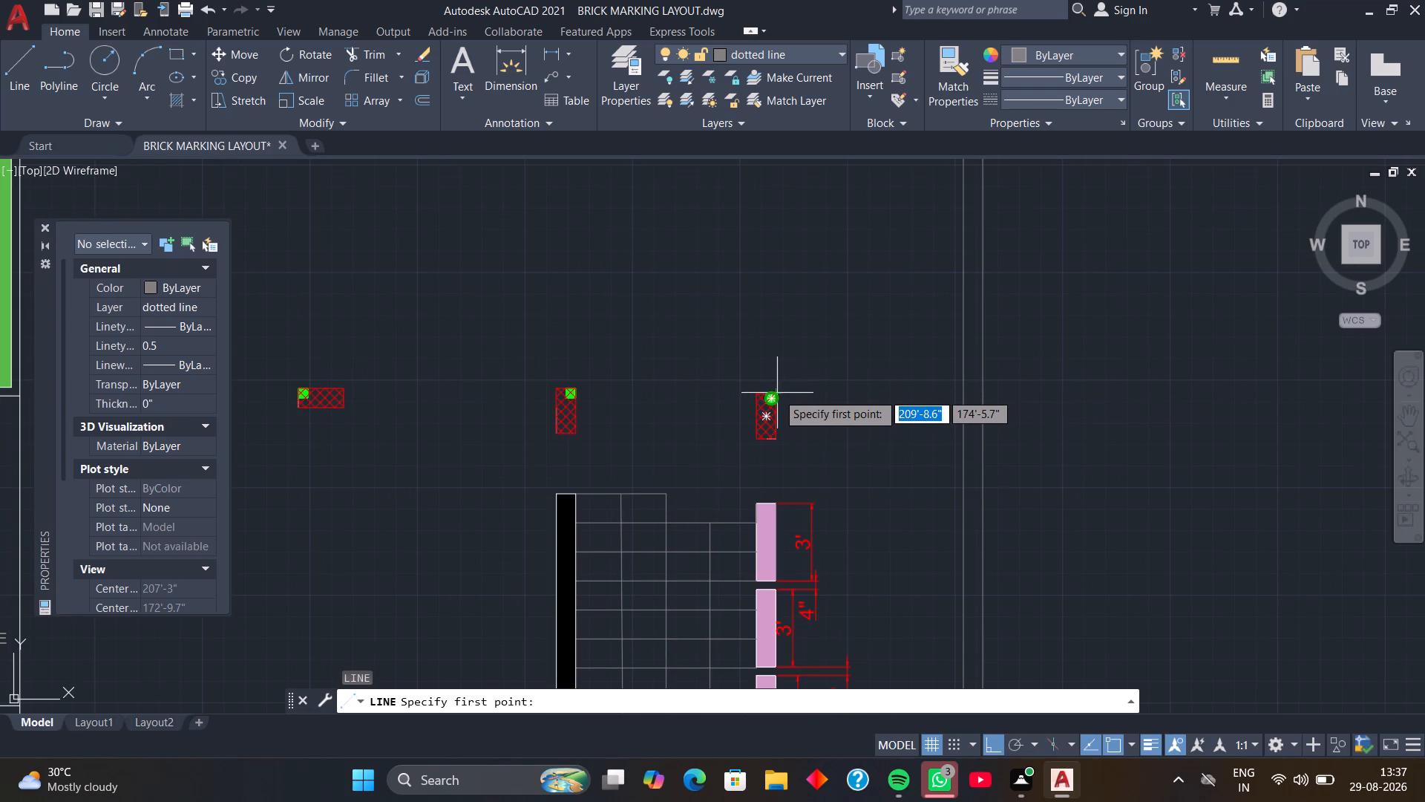
left_click(966, 394)
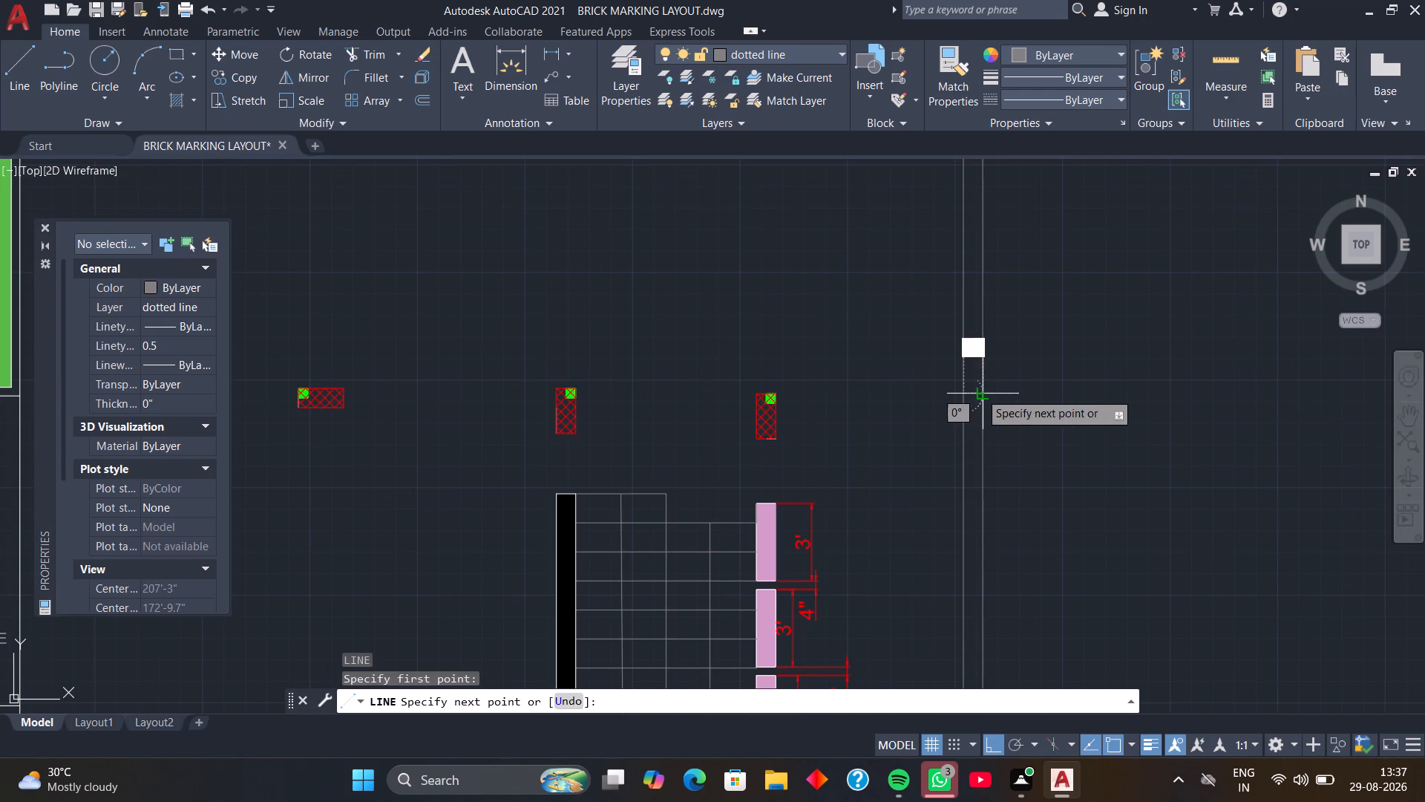
left_click(983, 392)
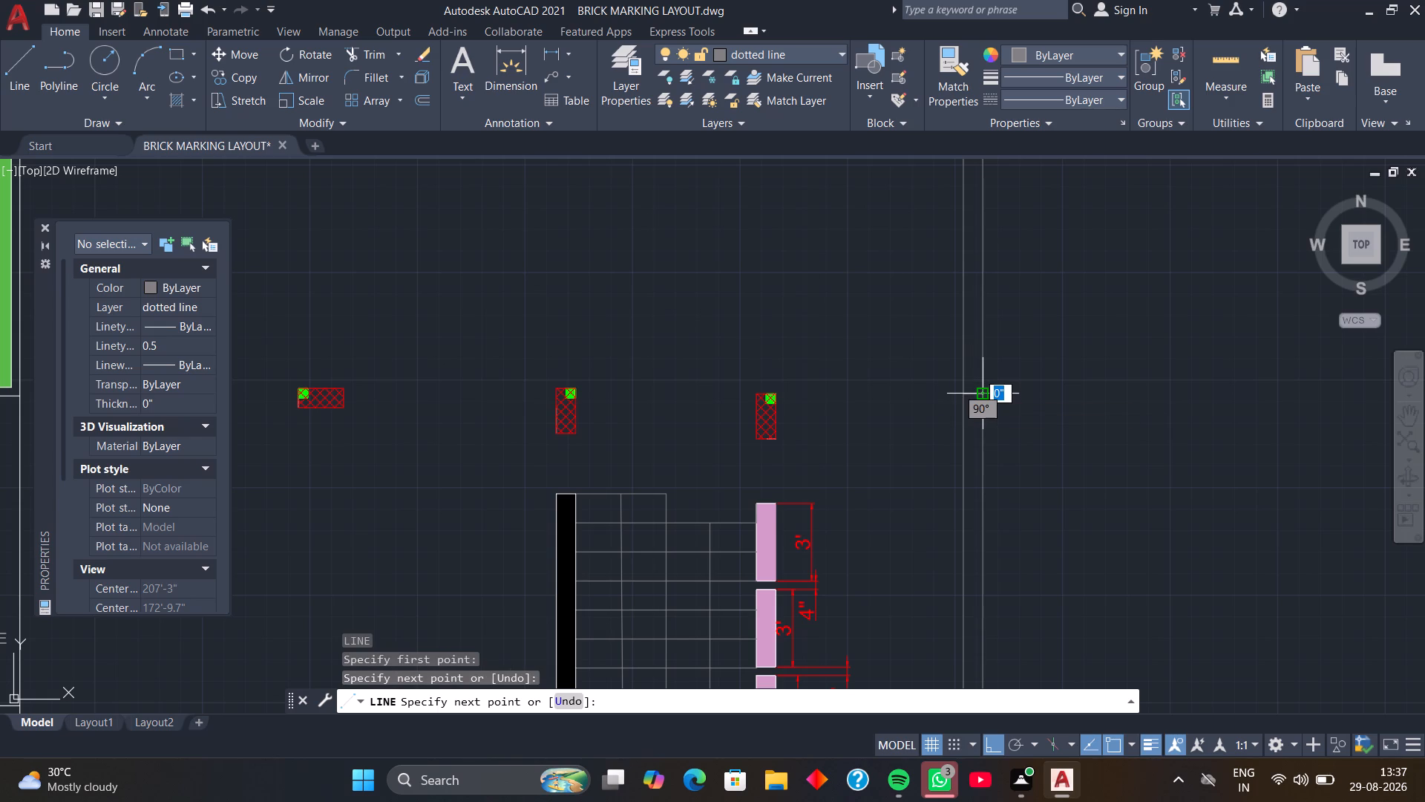
key("space")
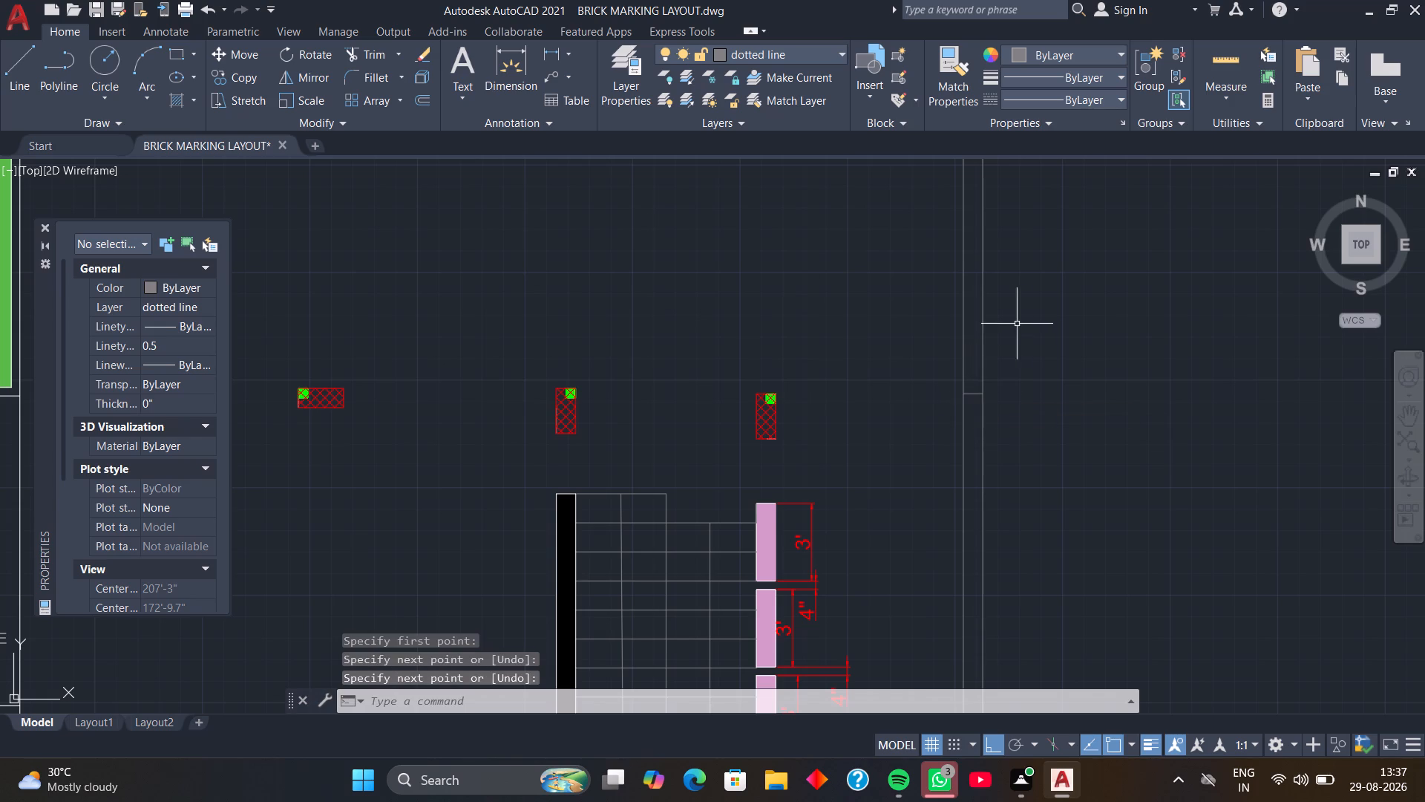
Draw a second short closing line across the east boundary, level with the bottom of the plan's north-east column.
scroll(962, 322, "down", 2)
middle_click_drag(934, 310, 905, 480)
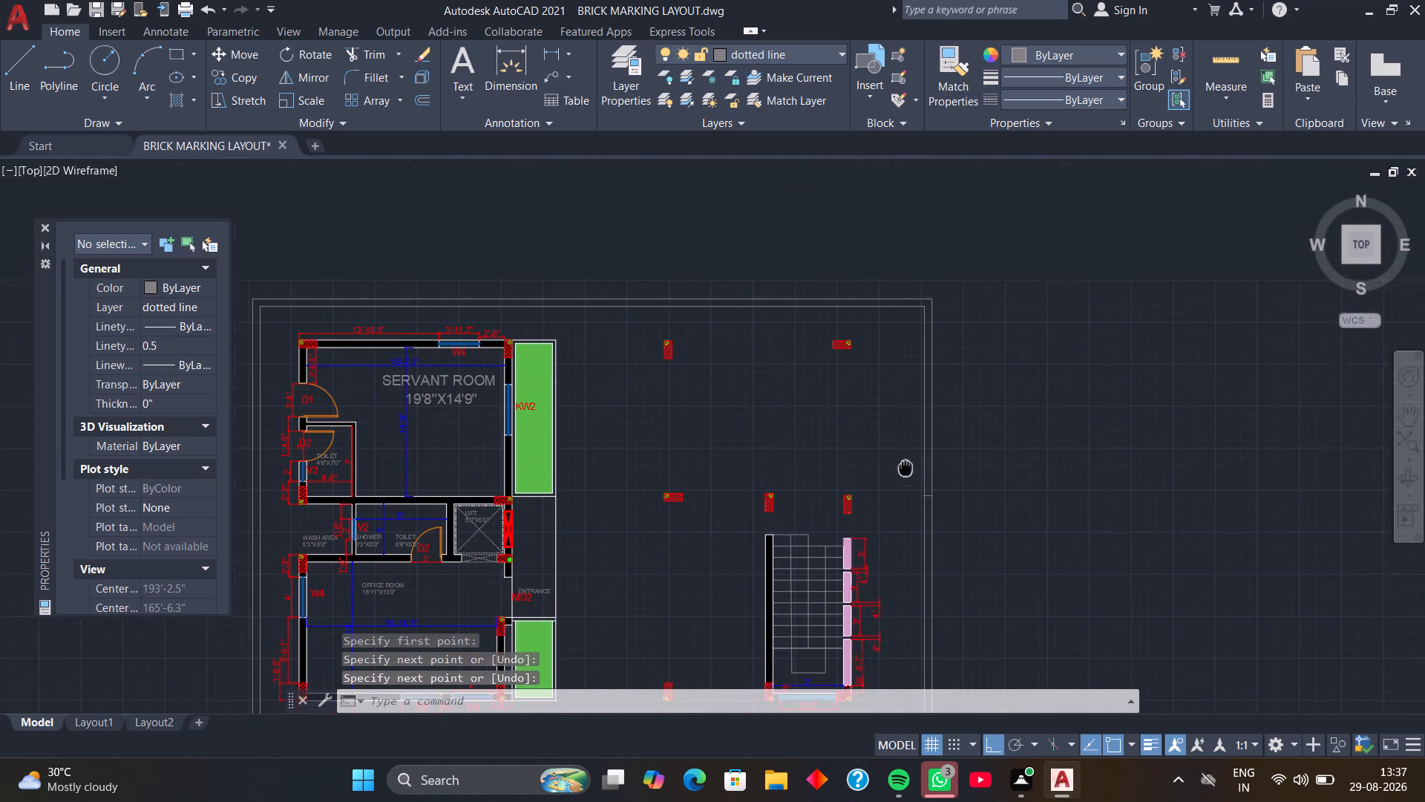
middle_click_drag(905, 480, 905, 496)
scroll(879, 377, "up", 2)
key("space")
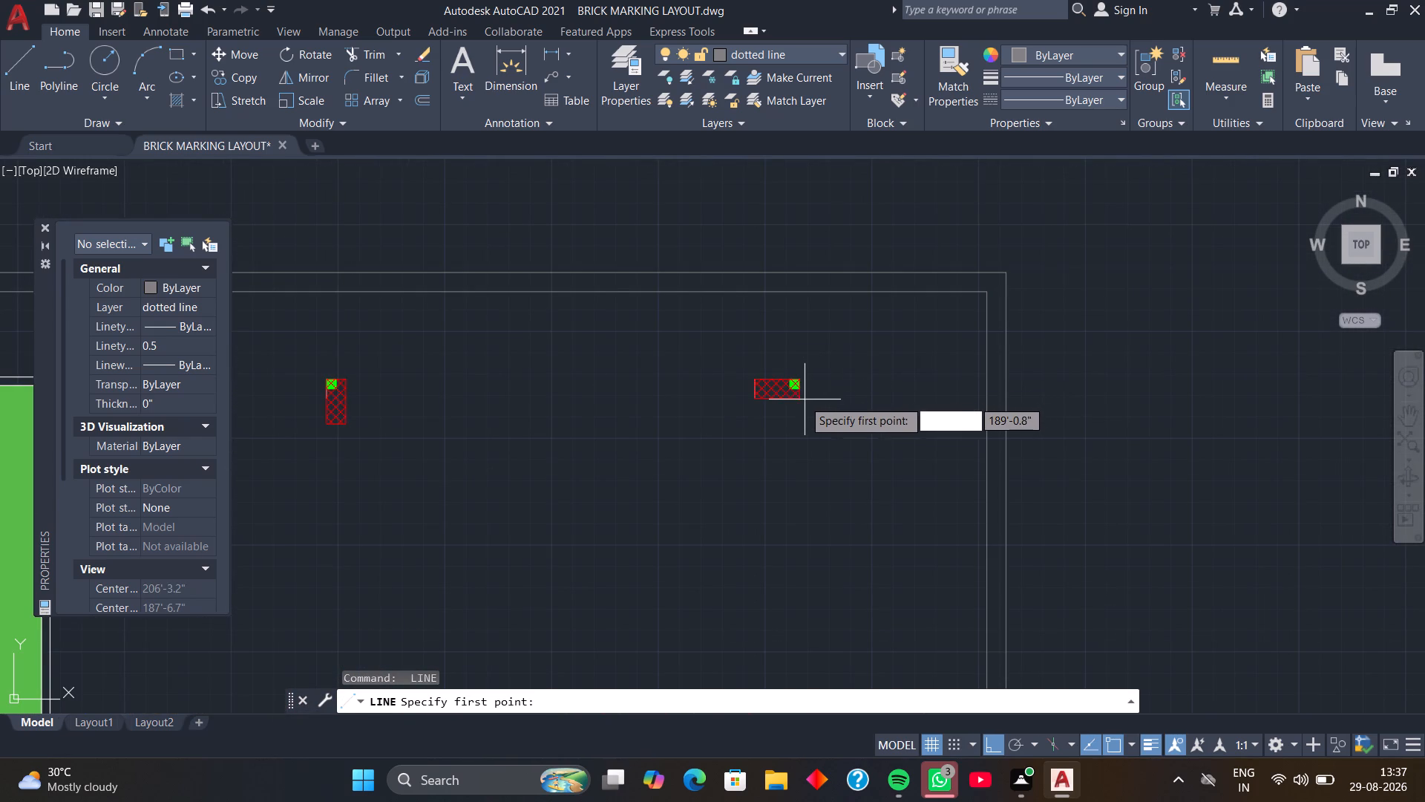
left_click(986, 399)
left_click(1009, 398)
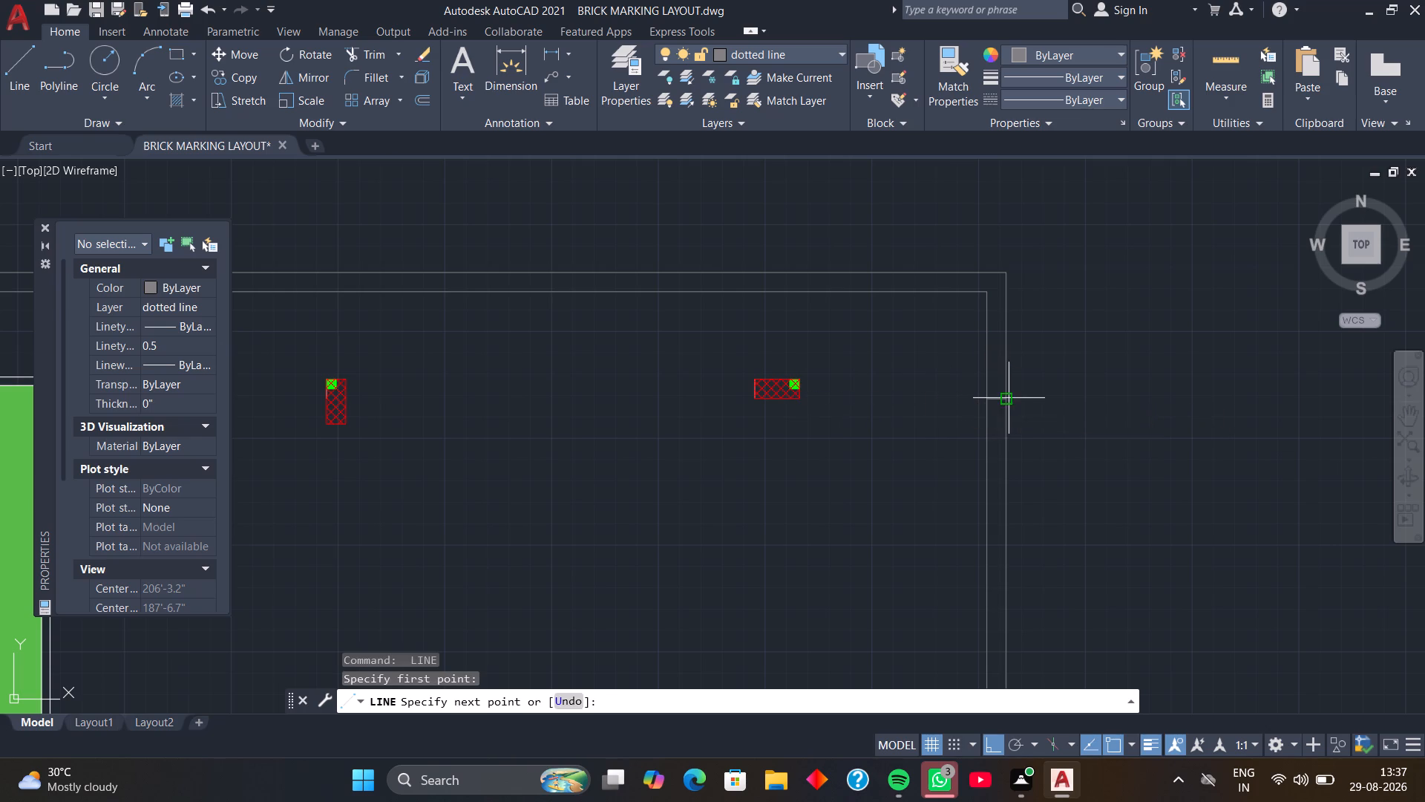
key("space")
Trim both east boundary lines south of the upper closing line to open the wall.
type("tr")
key("space")
left_click_drag(1071, 431, 963, 480)
scroll(963, 480, "down", 2)
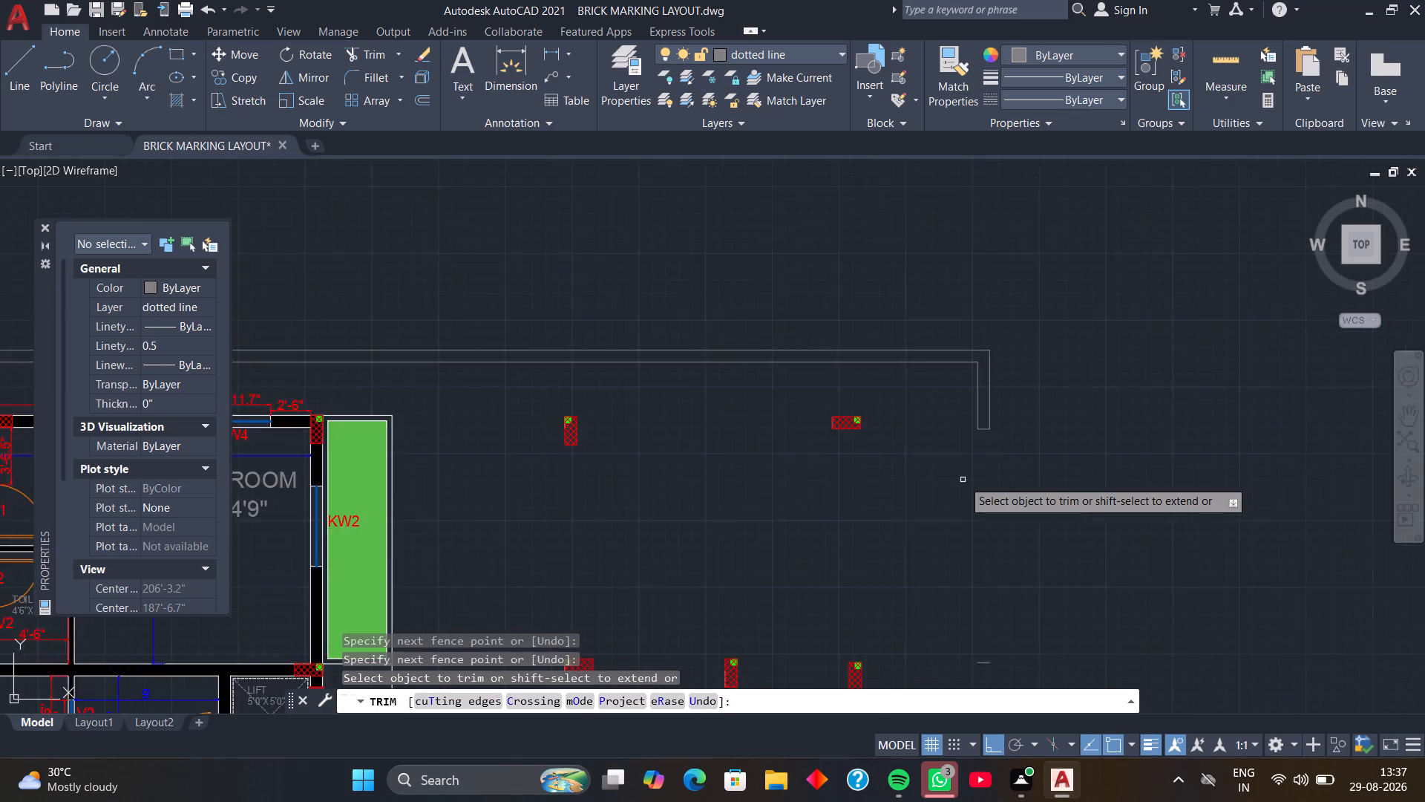
scroll(963, 480, "down", 1)
middle_click_drag(963, 487, 977, 405)
middle_click_drag(949, 466, 954, 465)
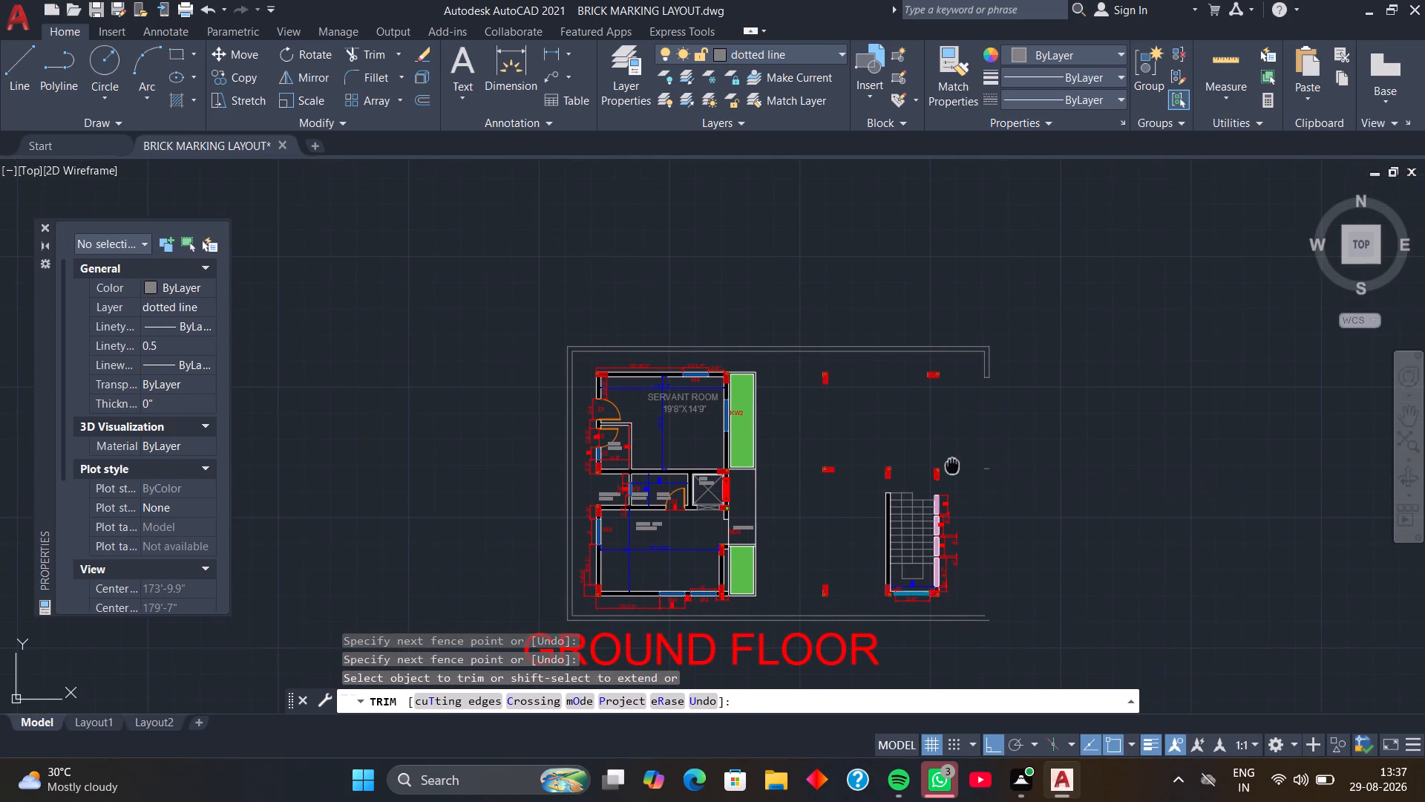
middle_click_drag(954, 465, 958, 439)
scroll(934, 462, "up", 4)
key("space")
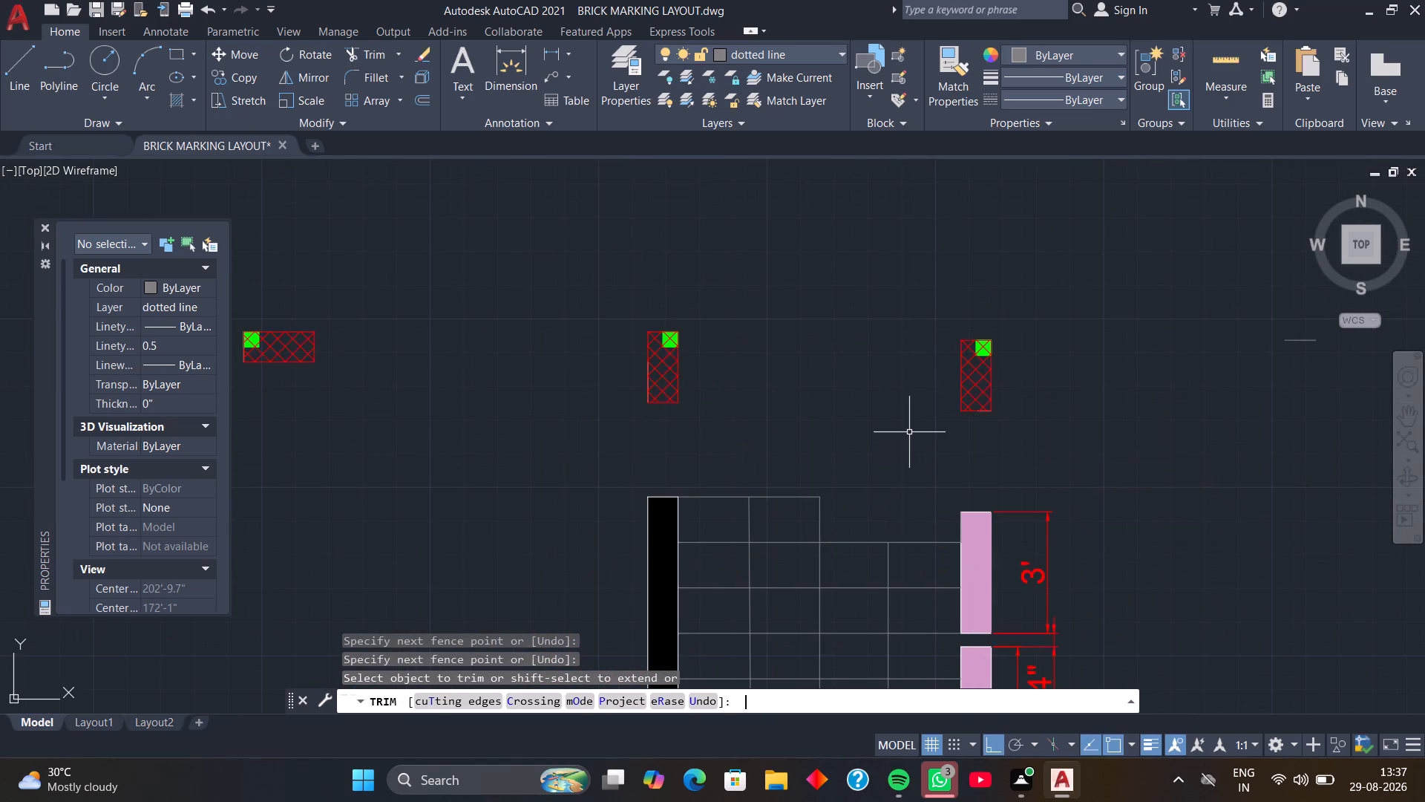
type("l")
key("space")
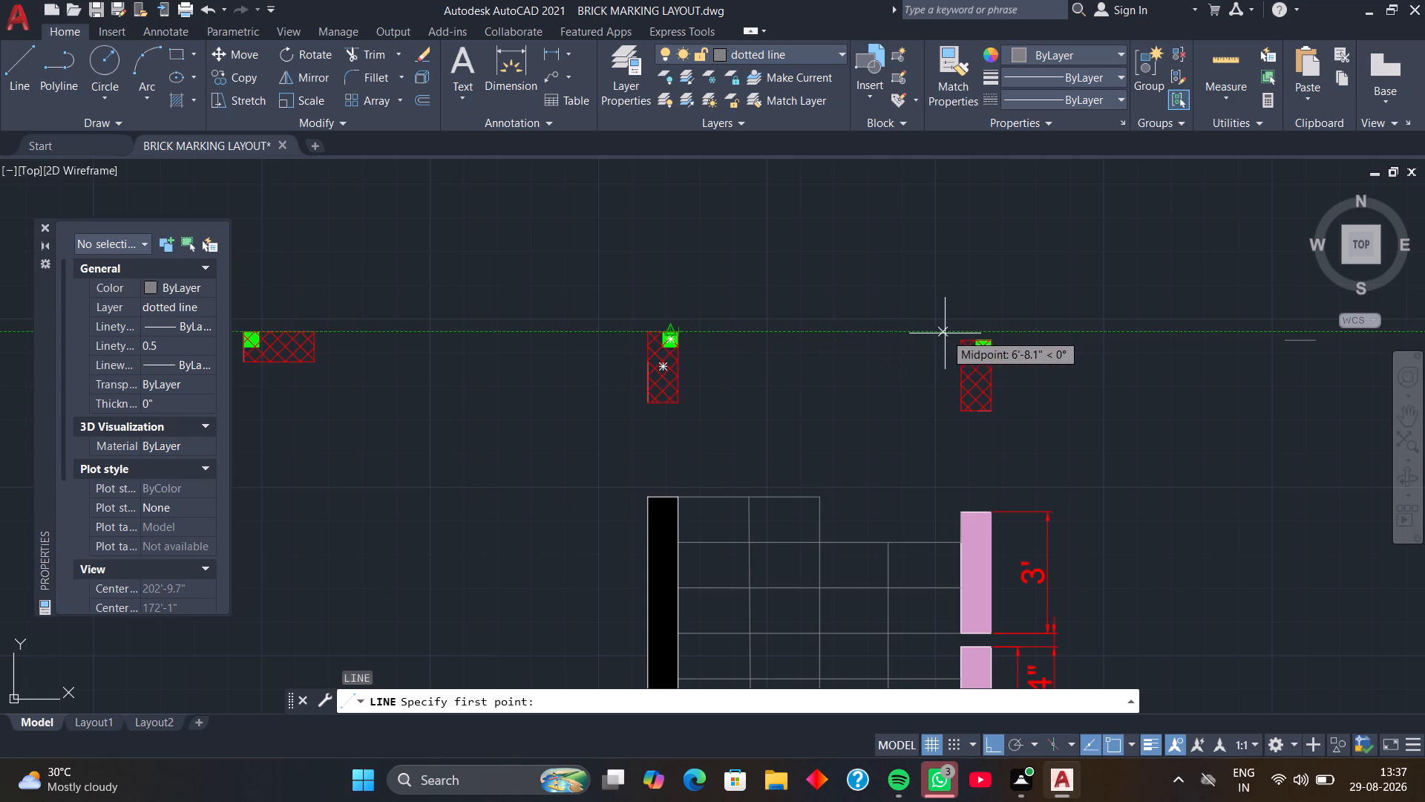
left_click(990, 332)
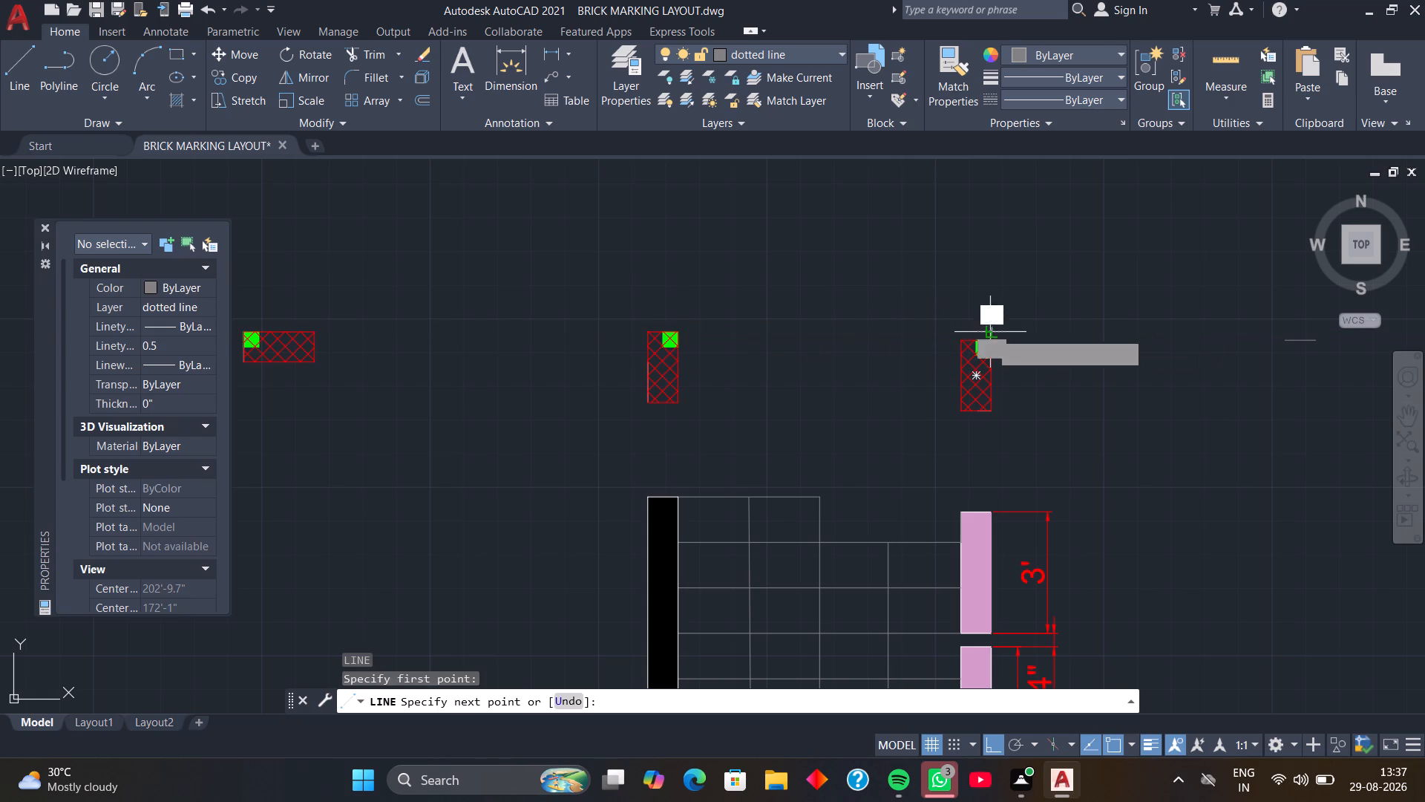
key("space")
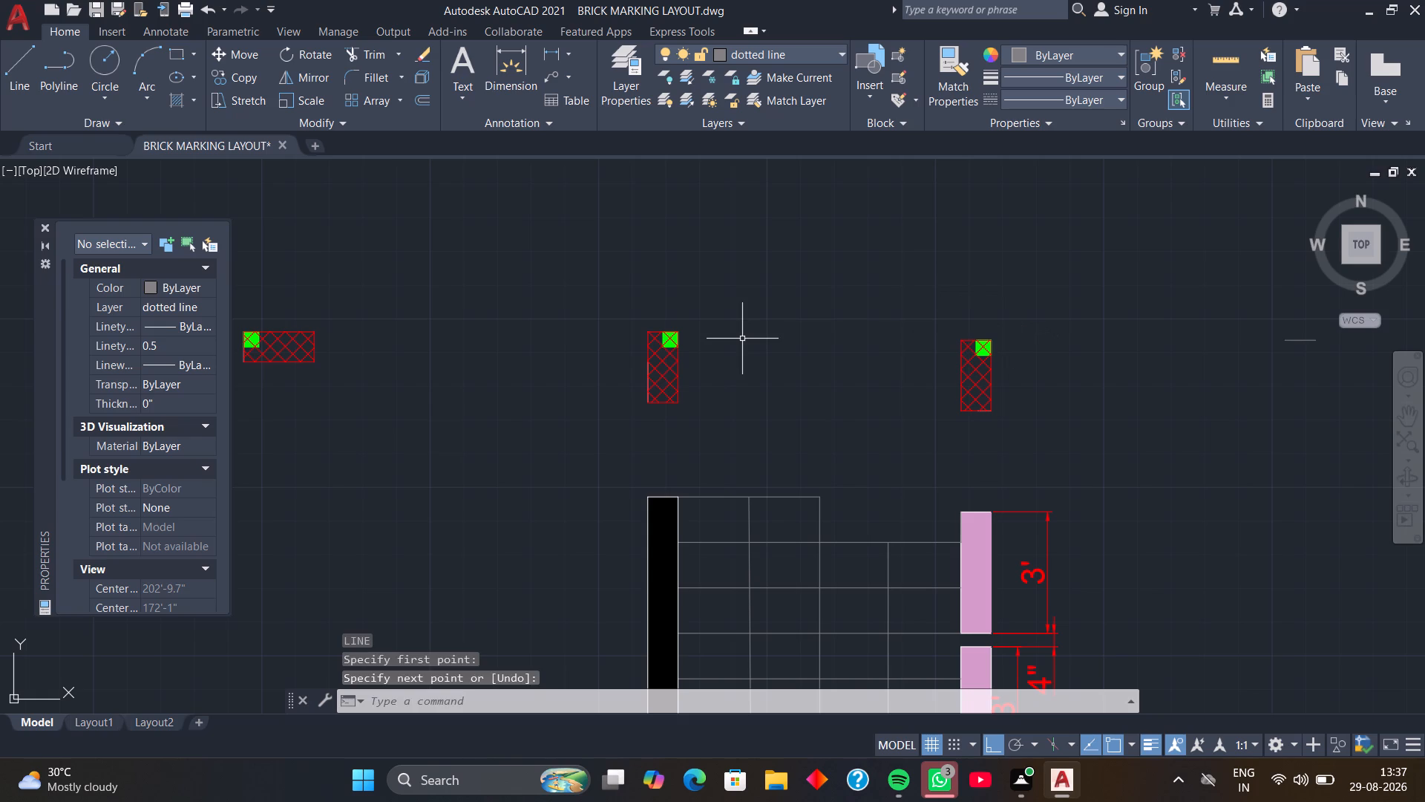
Draw a horizontal guide line from the top corner of the column above the staircase's west wall, eastward past the neighbouring column.
key("space")
left_click(678, 331)
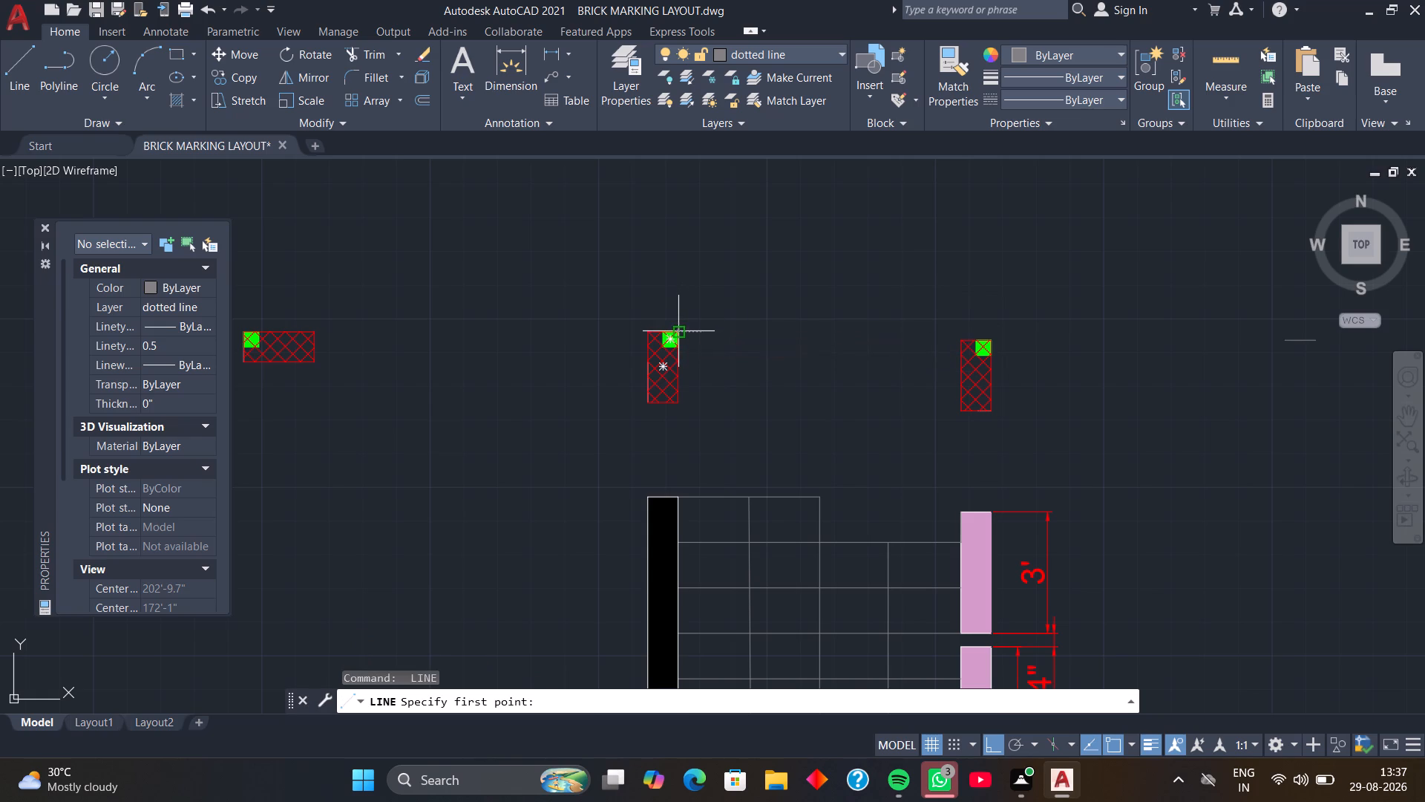
left_click(1099, 321)
key("space")
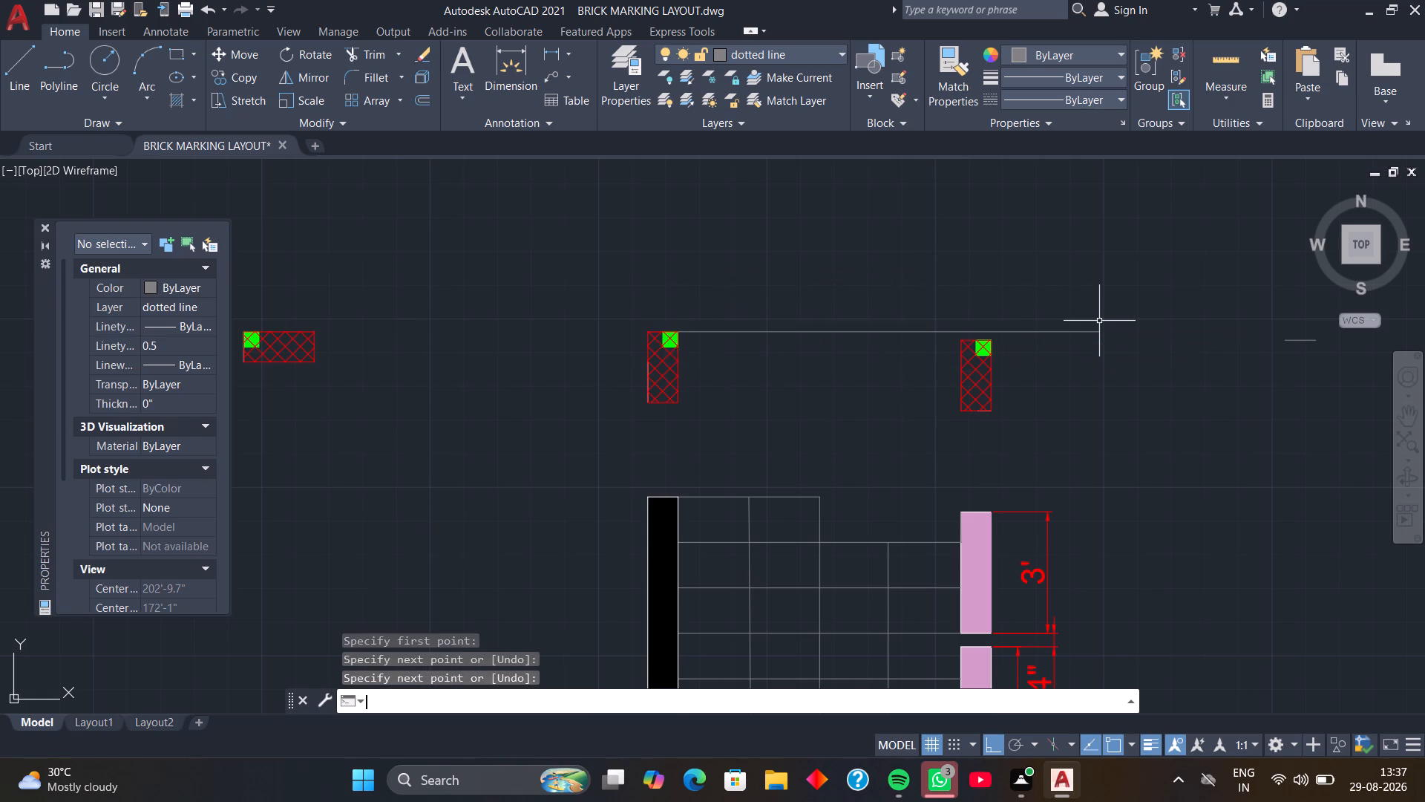
Move the hatched column above the staircase's east side, with its green marker, straight up so its top edge meets the guide line.
left_click(1003, 339)
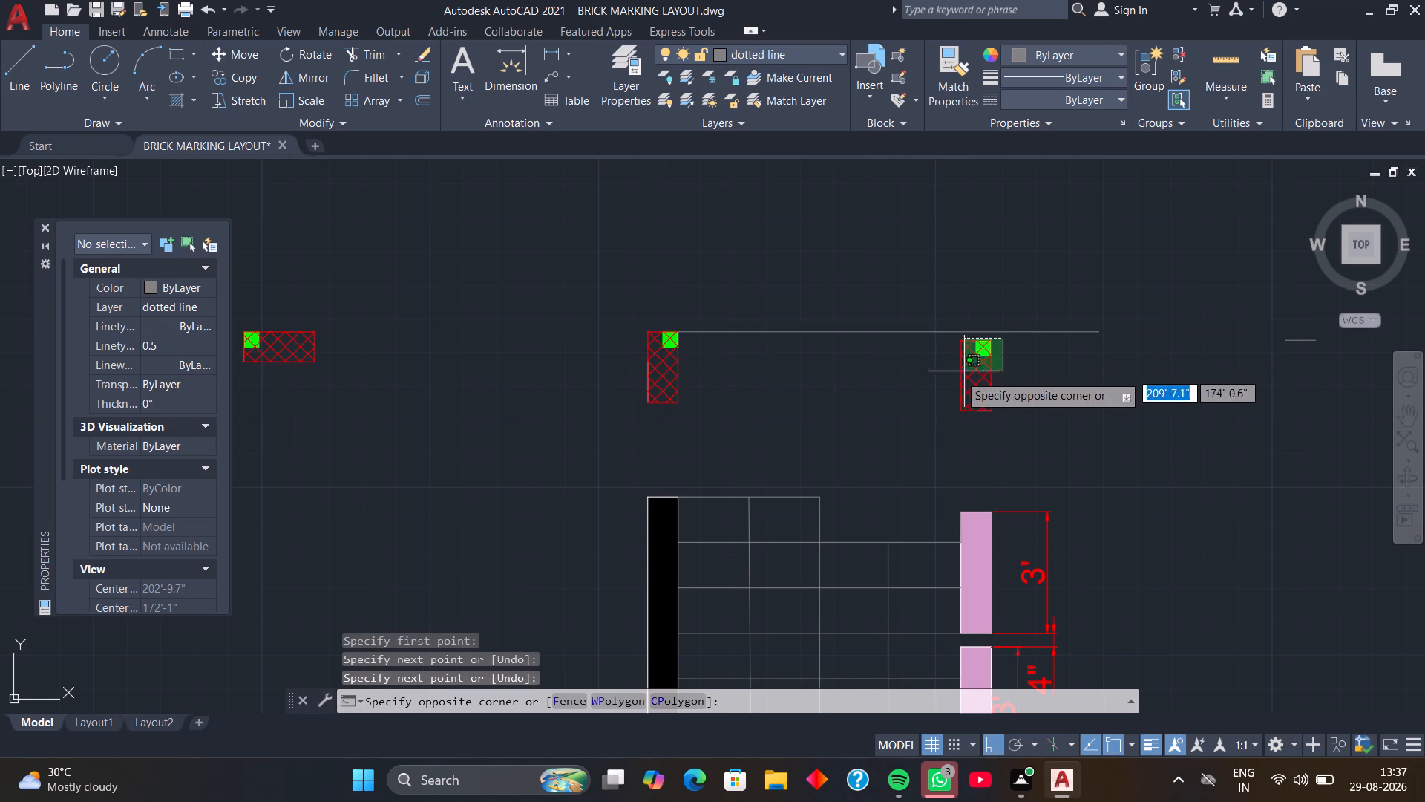
left_click(946, 383)
scroll(1032, 365, "up", 2)
type("m")
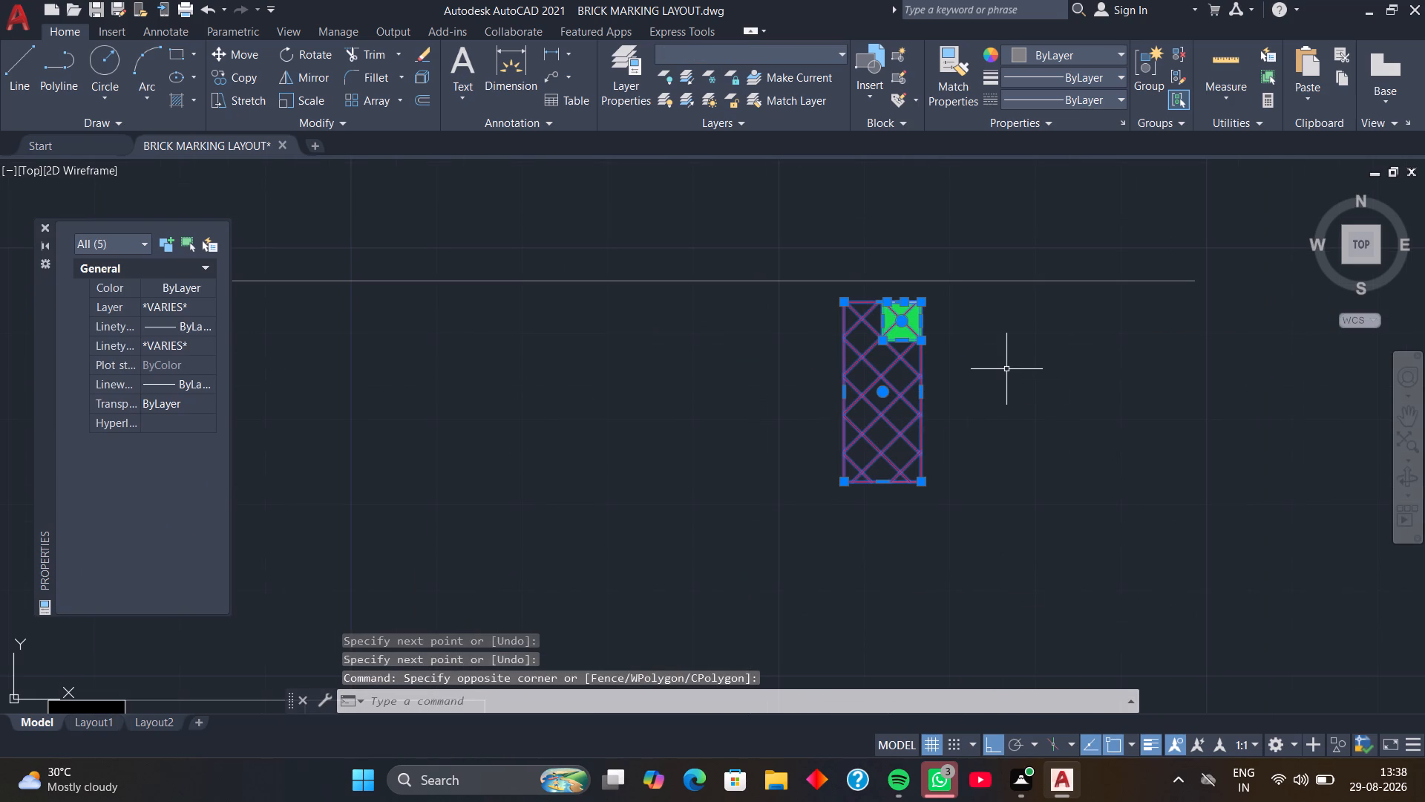
key("space")
middle_click_drag(963, 349, 960, 406)
scroll(959, 407, "up", 3)
middle_click_drag(918, 347, 934, 407)
left_click(831, 326)
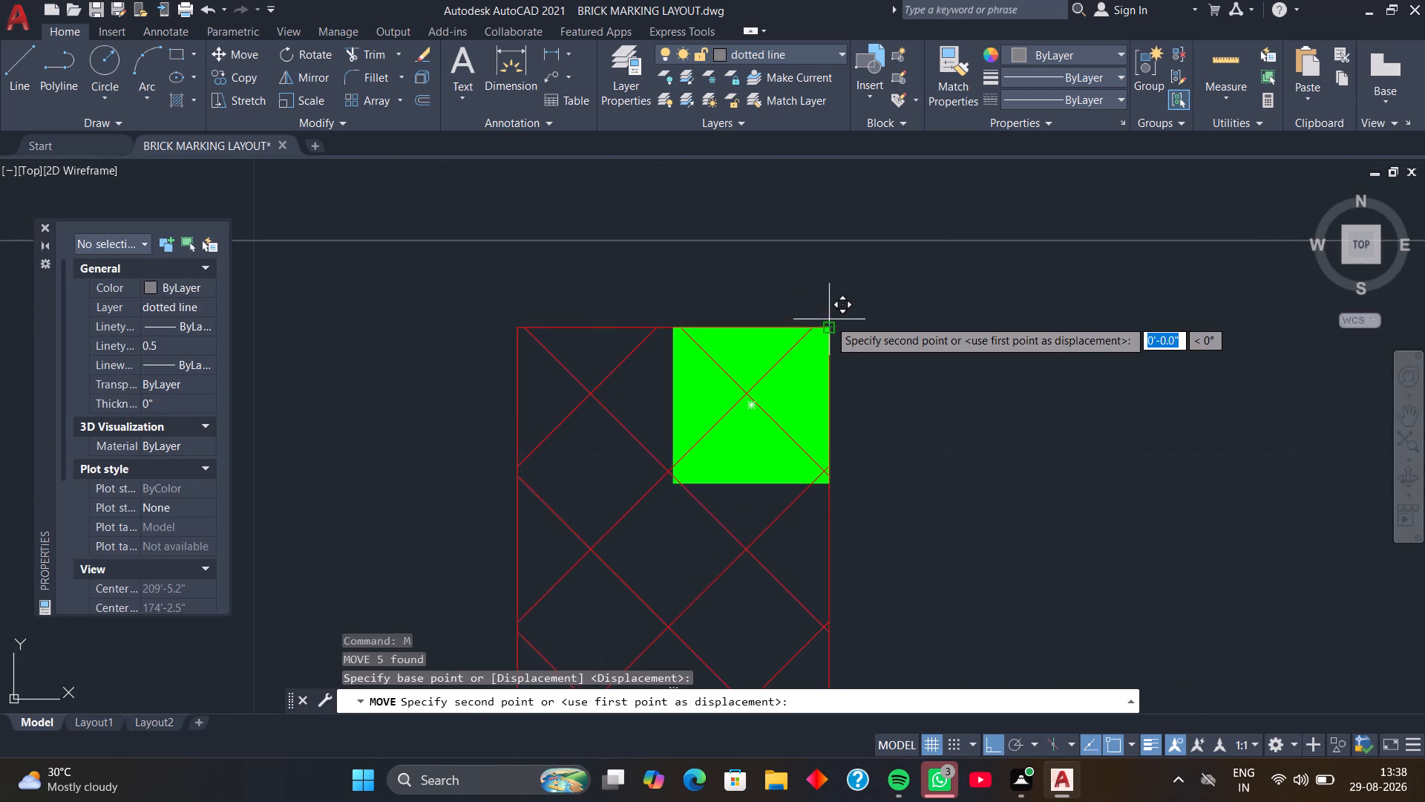
left_click(830, 241)
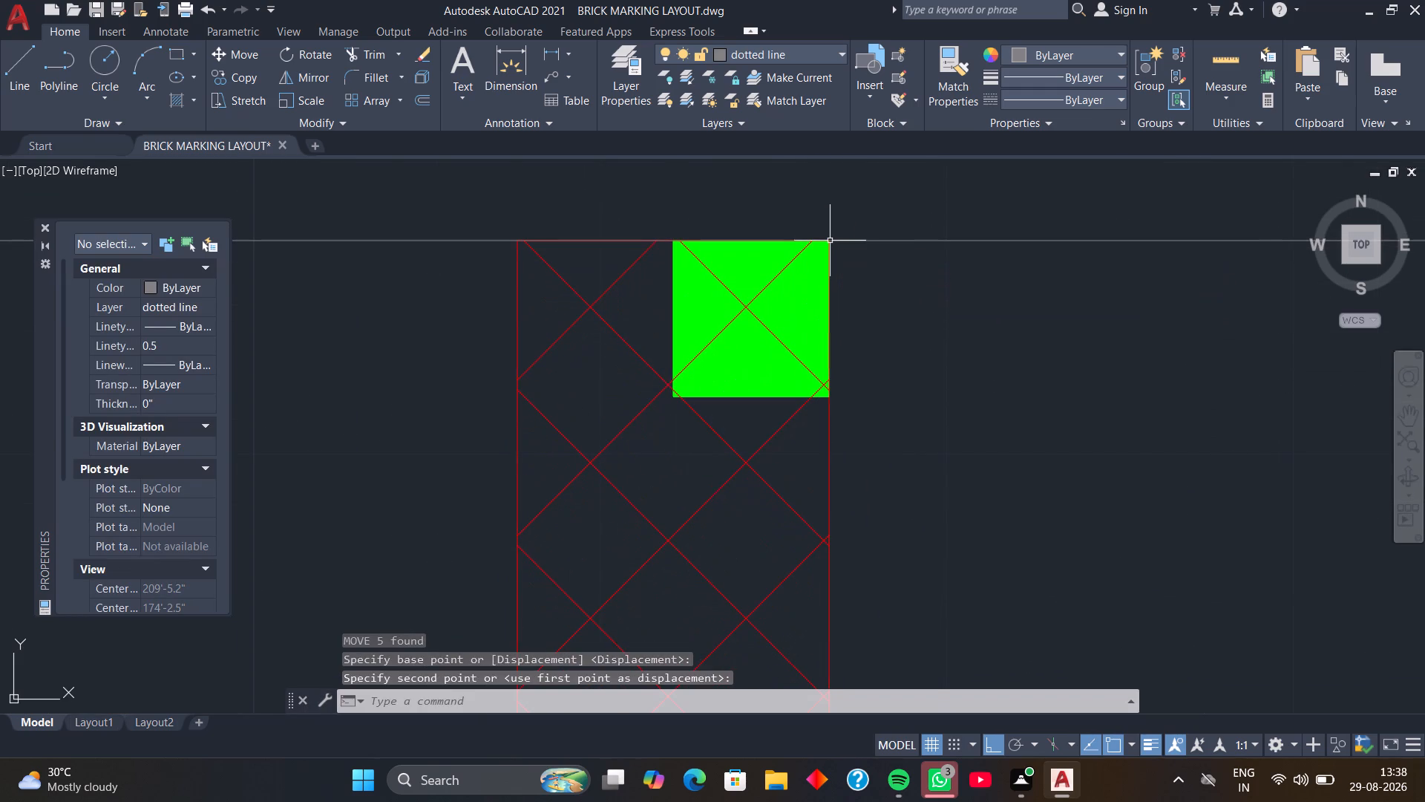
key("space")
scroll(887, 294, "down", 2)
key("space")
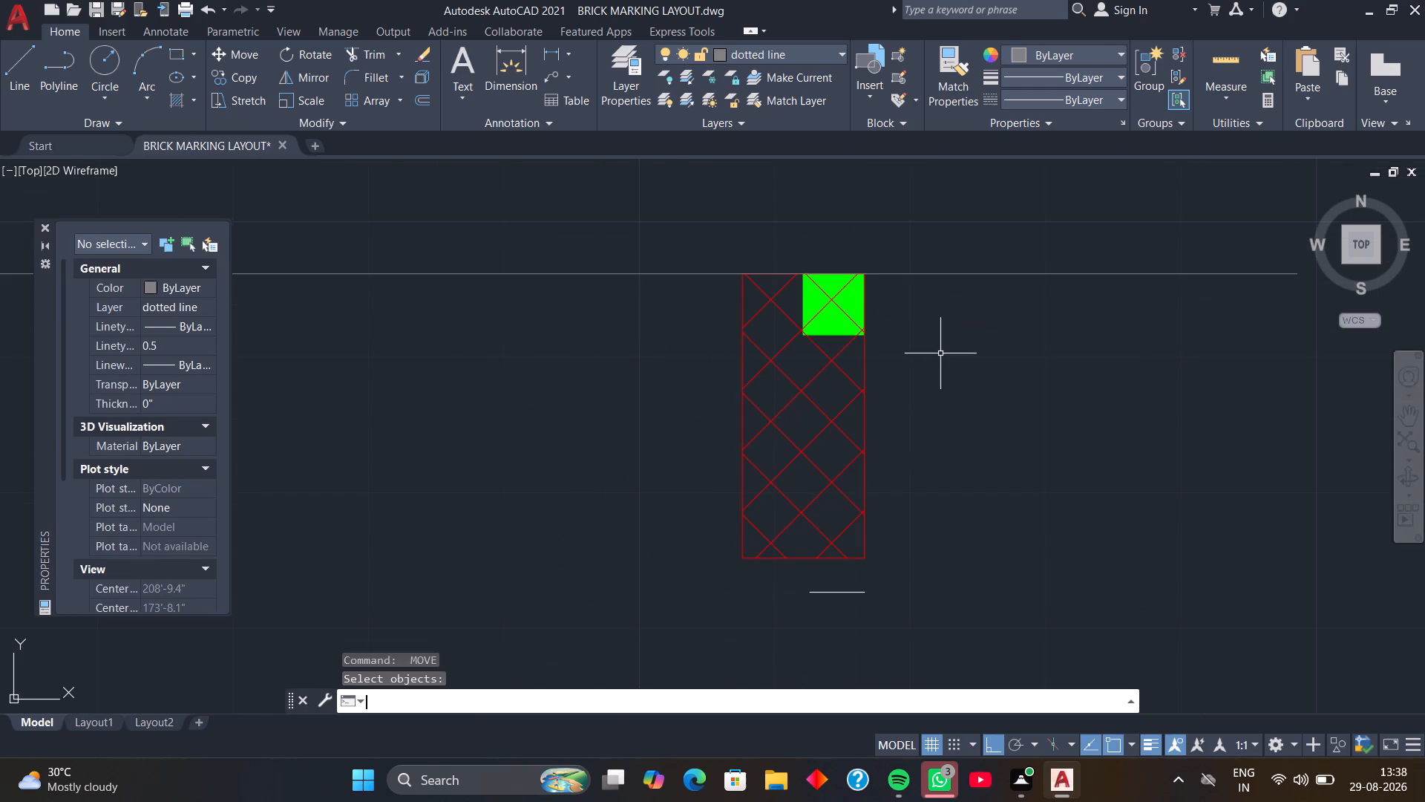
Trim away the horizontal guide line on both sides of the moved column and across its top.
key("t")
type("r")
key("space")
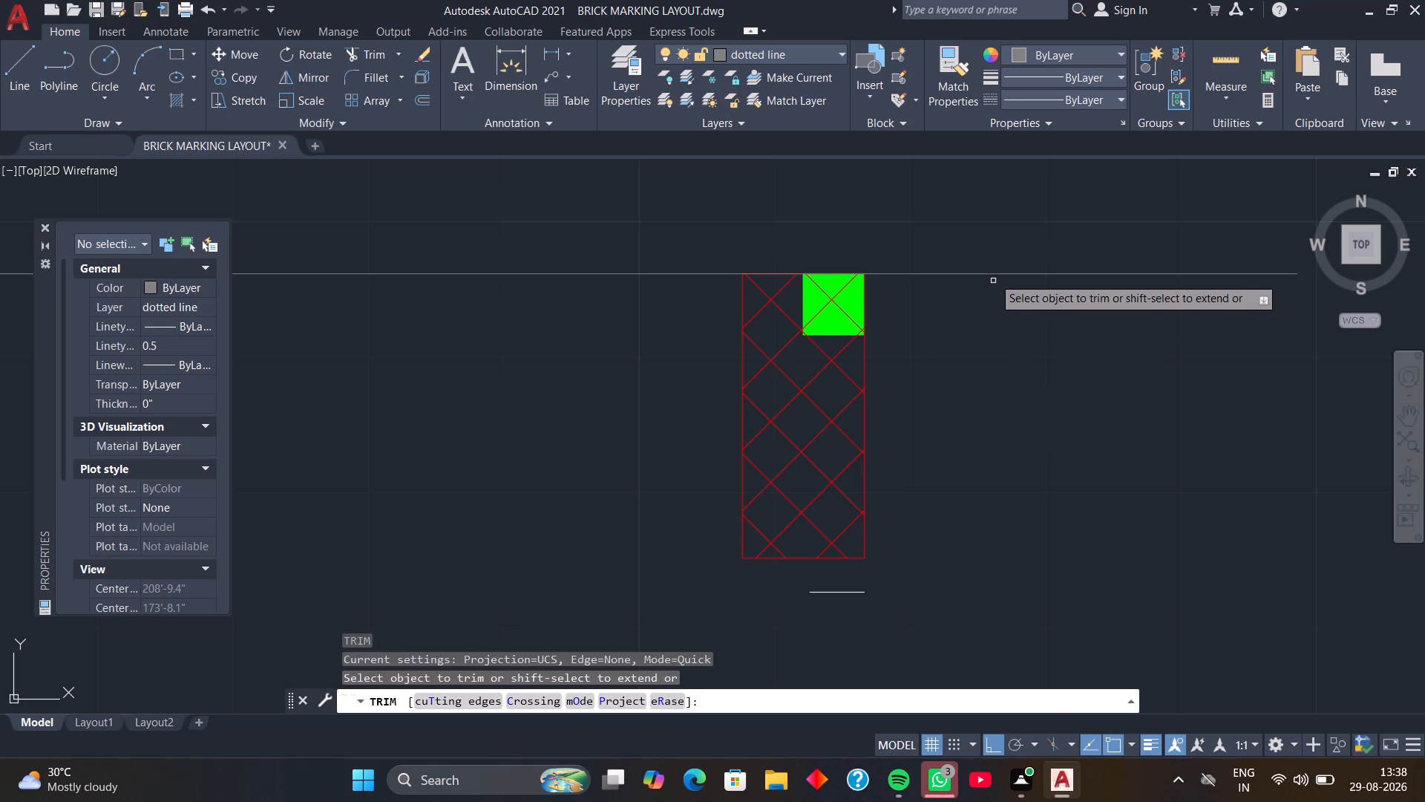
left_click(993, 275)
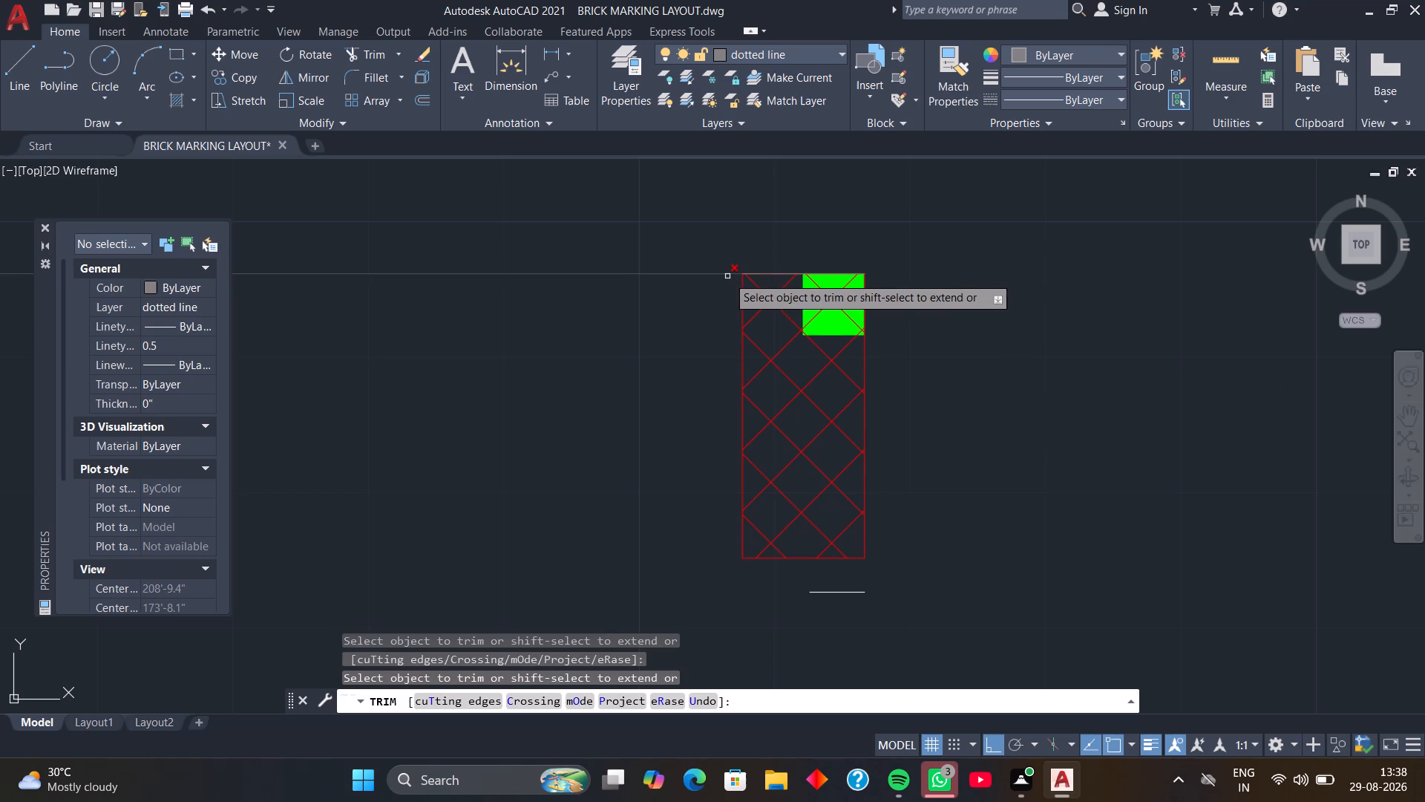
left_click(727, 276)
left_click(767, 272)
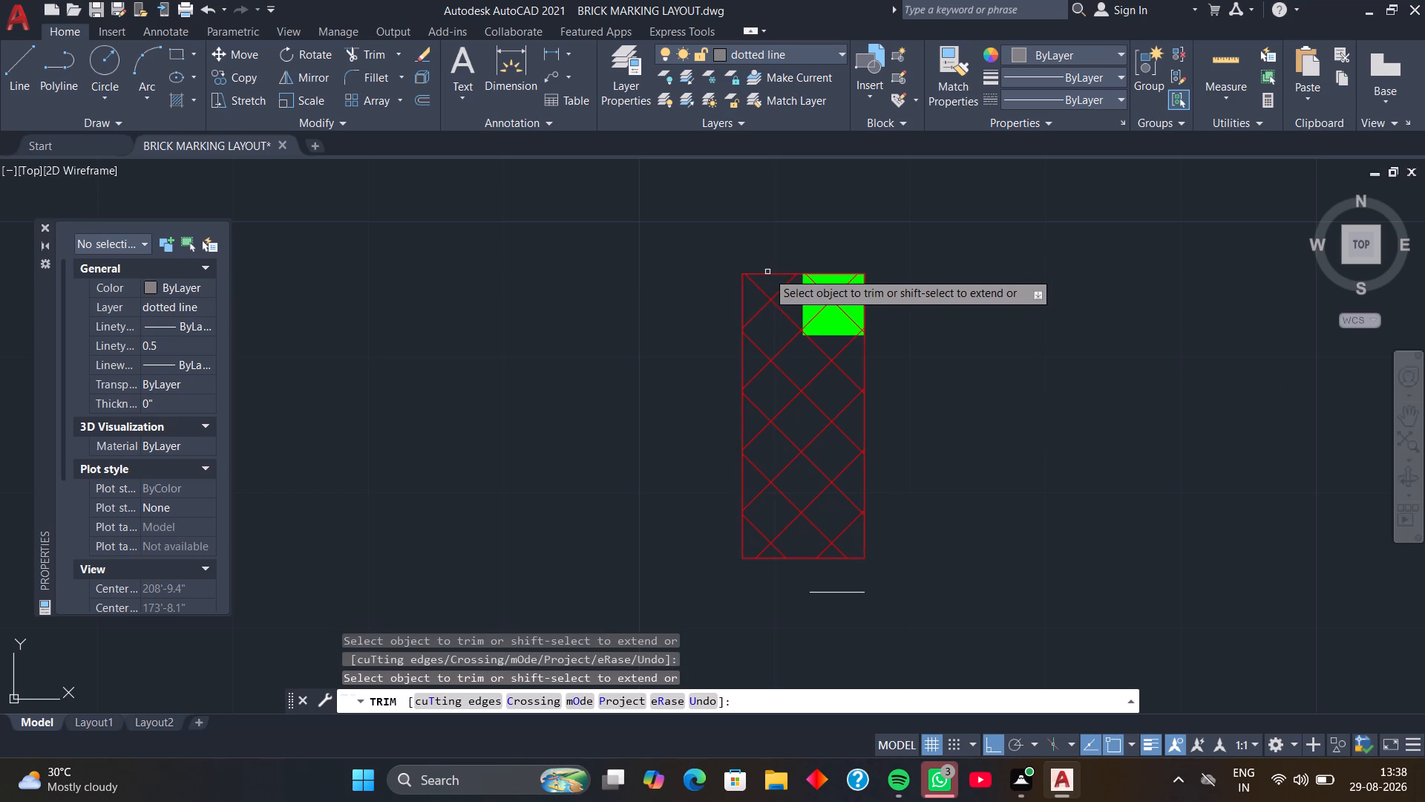
scroll(776, 267, "down", 3)
middle_click_drag(585, 312, 669, 309)
key("space")
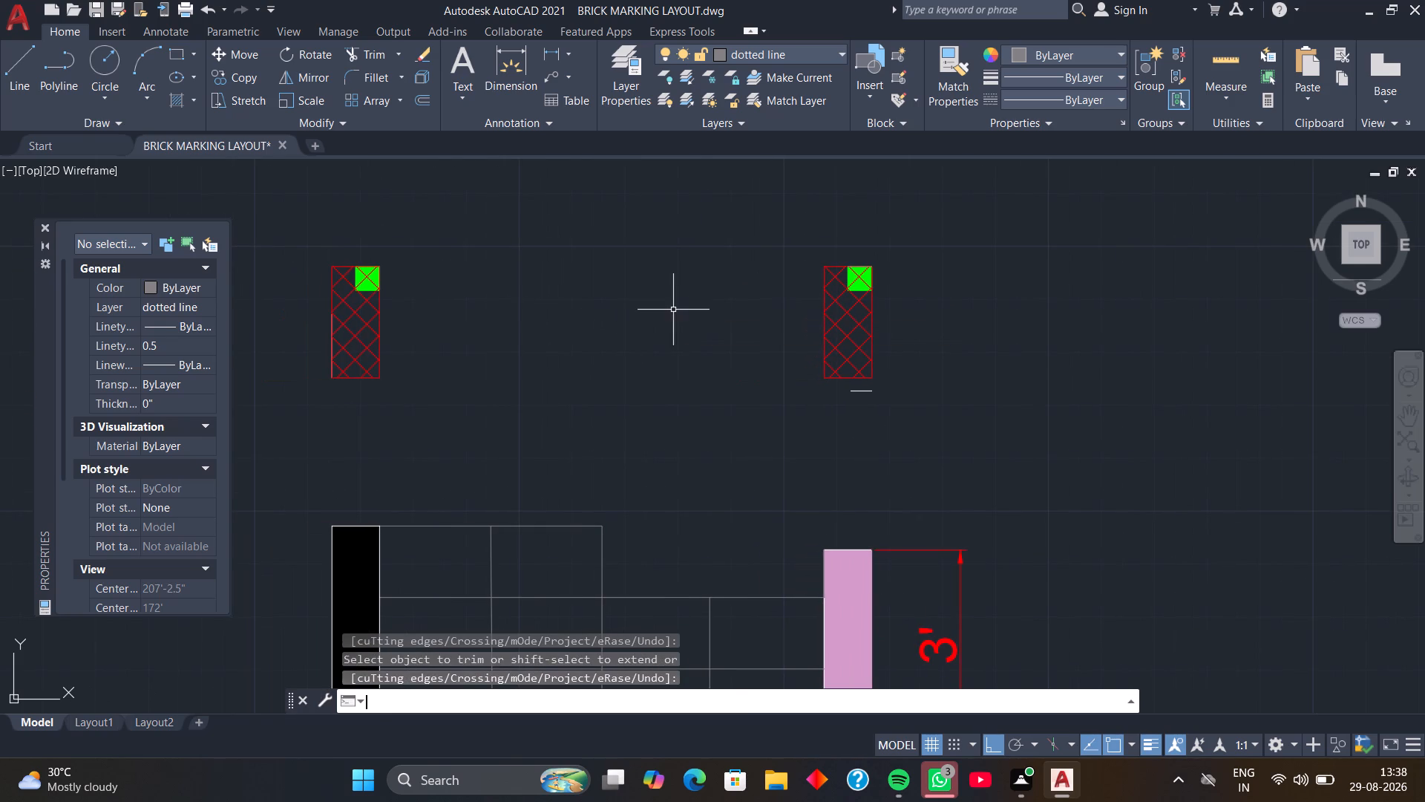
Delete the leftover short line just below the moved column.
left_click(861, 389)
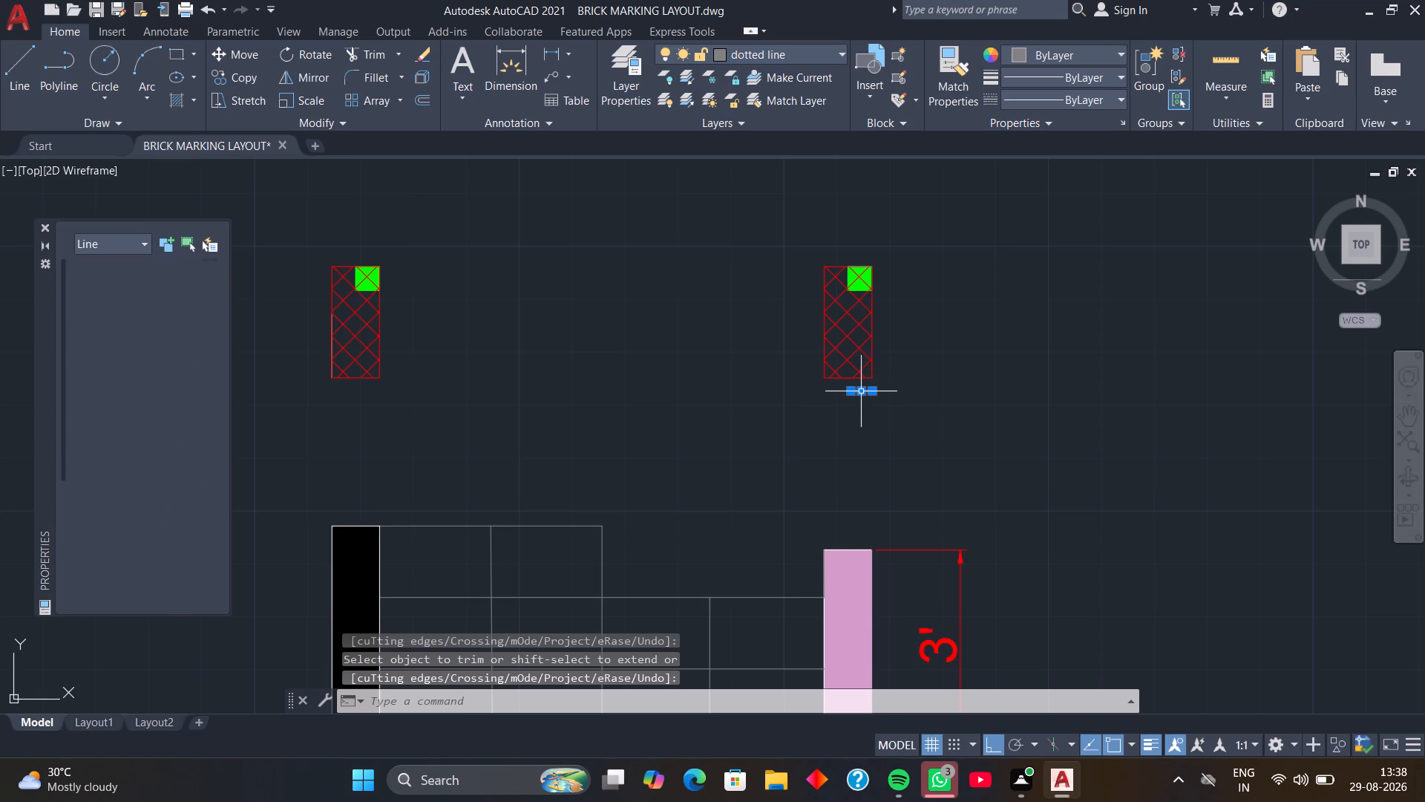
key("Delete")
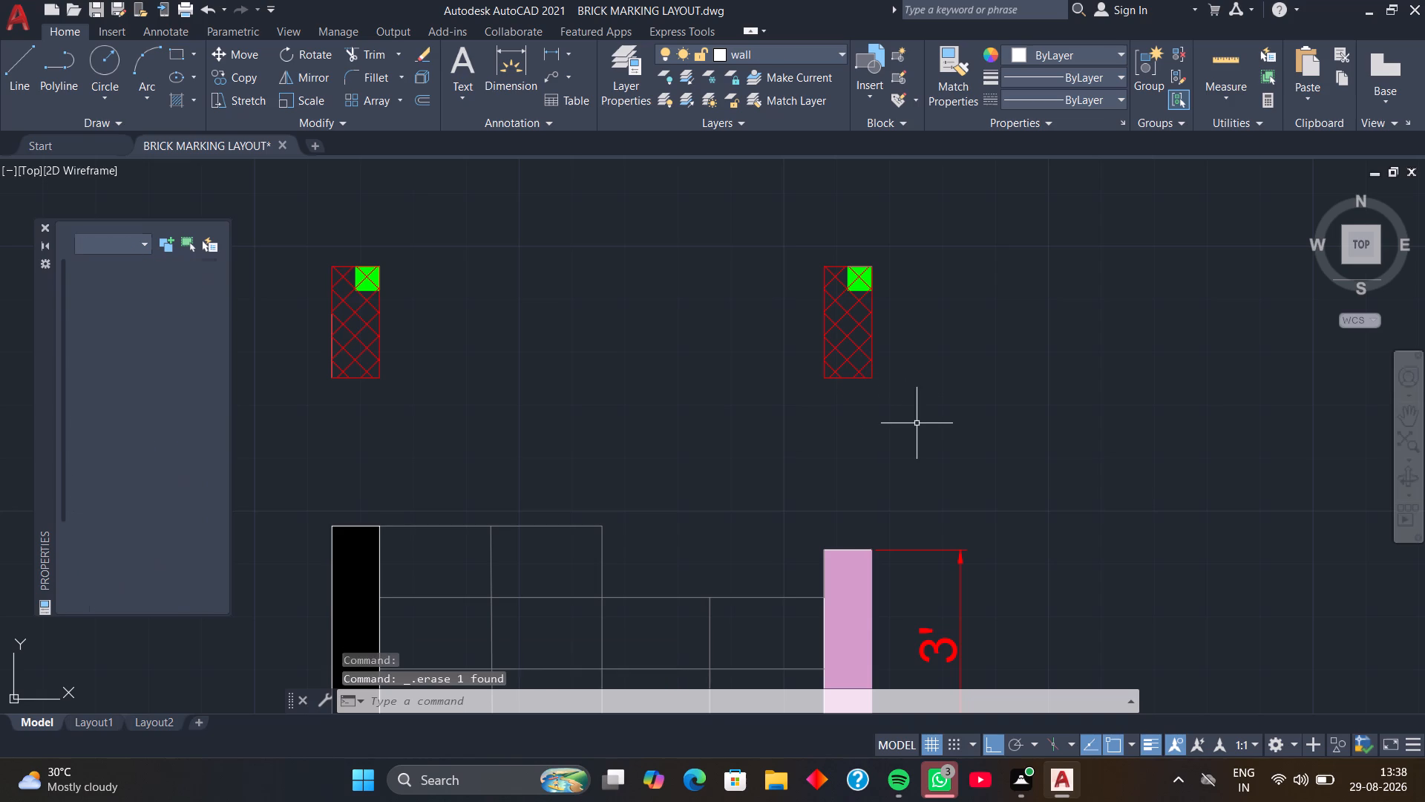
Draw the inner east boundary line from the end of the bottom wall's inner line up to the lower closing line.
scroll(923, 425, "down", 3)
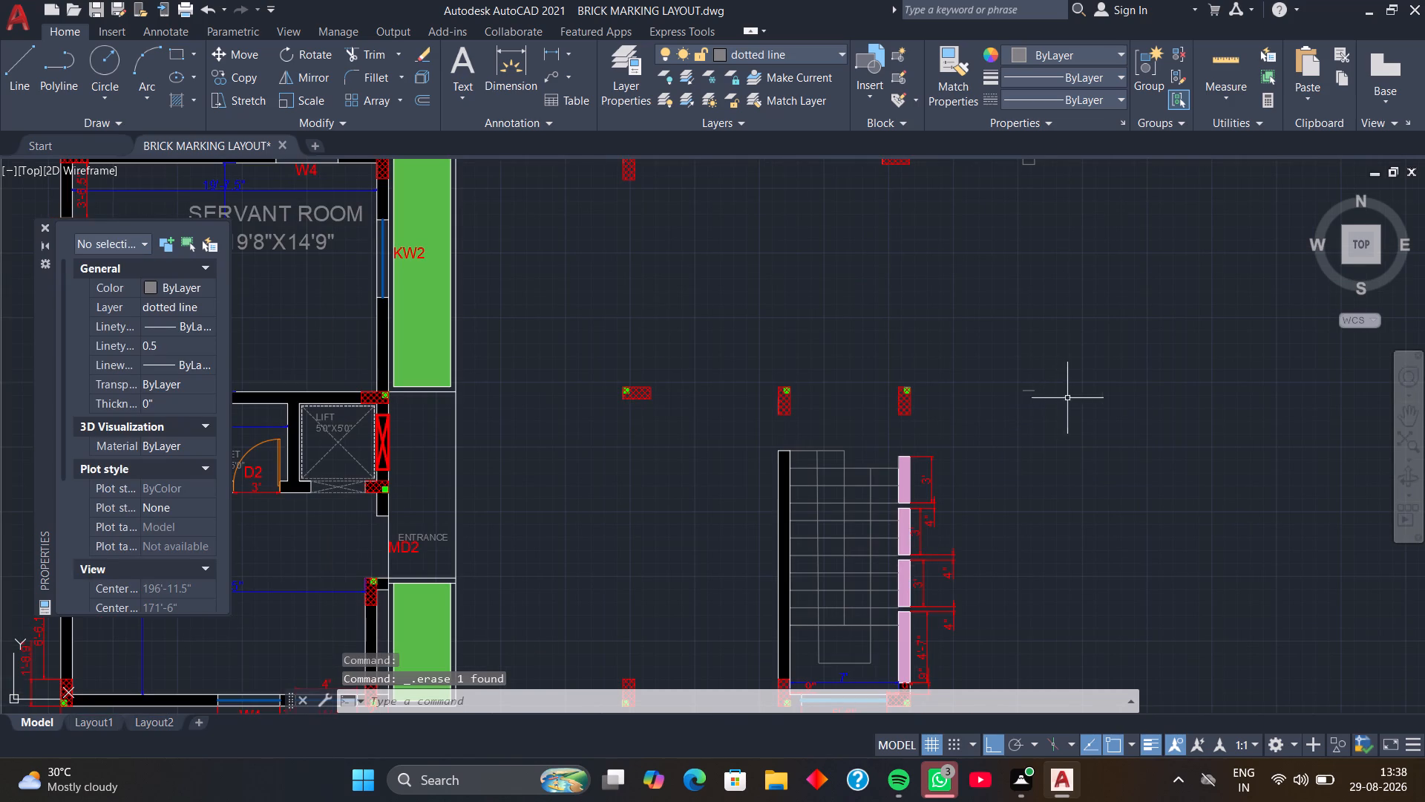
scroll(1068, 396, "down", 2)
middle_click_drag(1087, 415, 1060, 381)
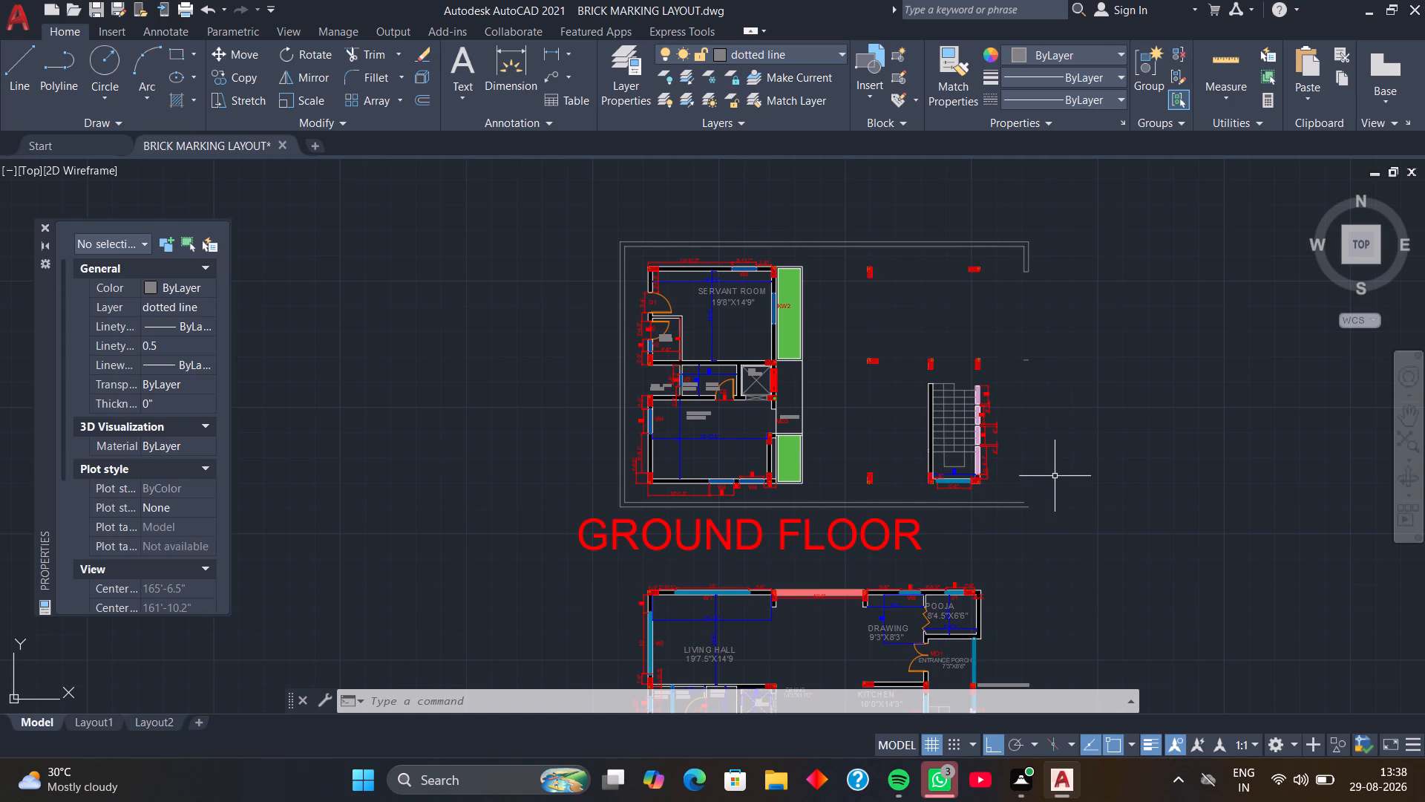
type("l")
key("space")
left_click(1019, 501)
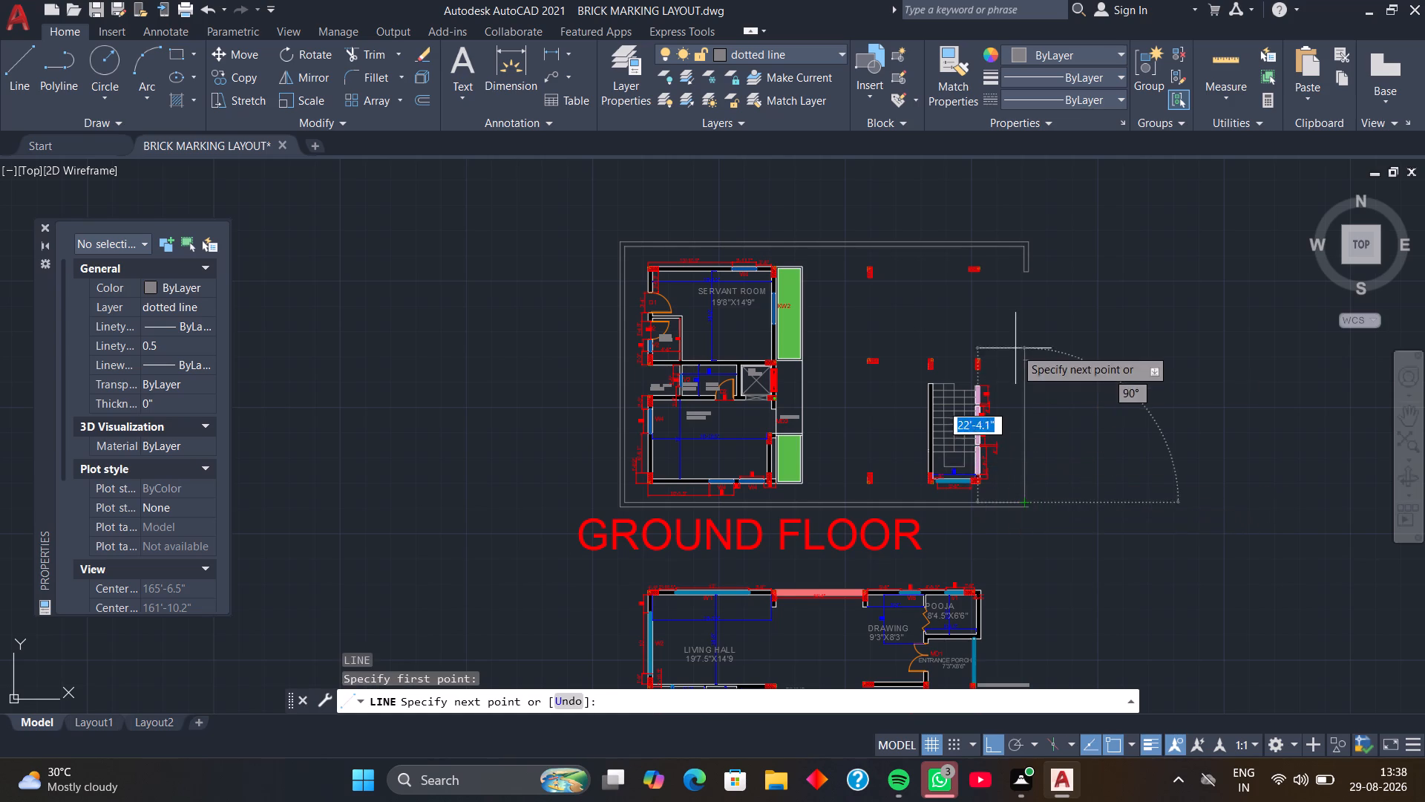
scroll(1015, 348, "up", 3)
left_click(1035, 390)
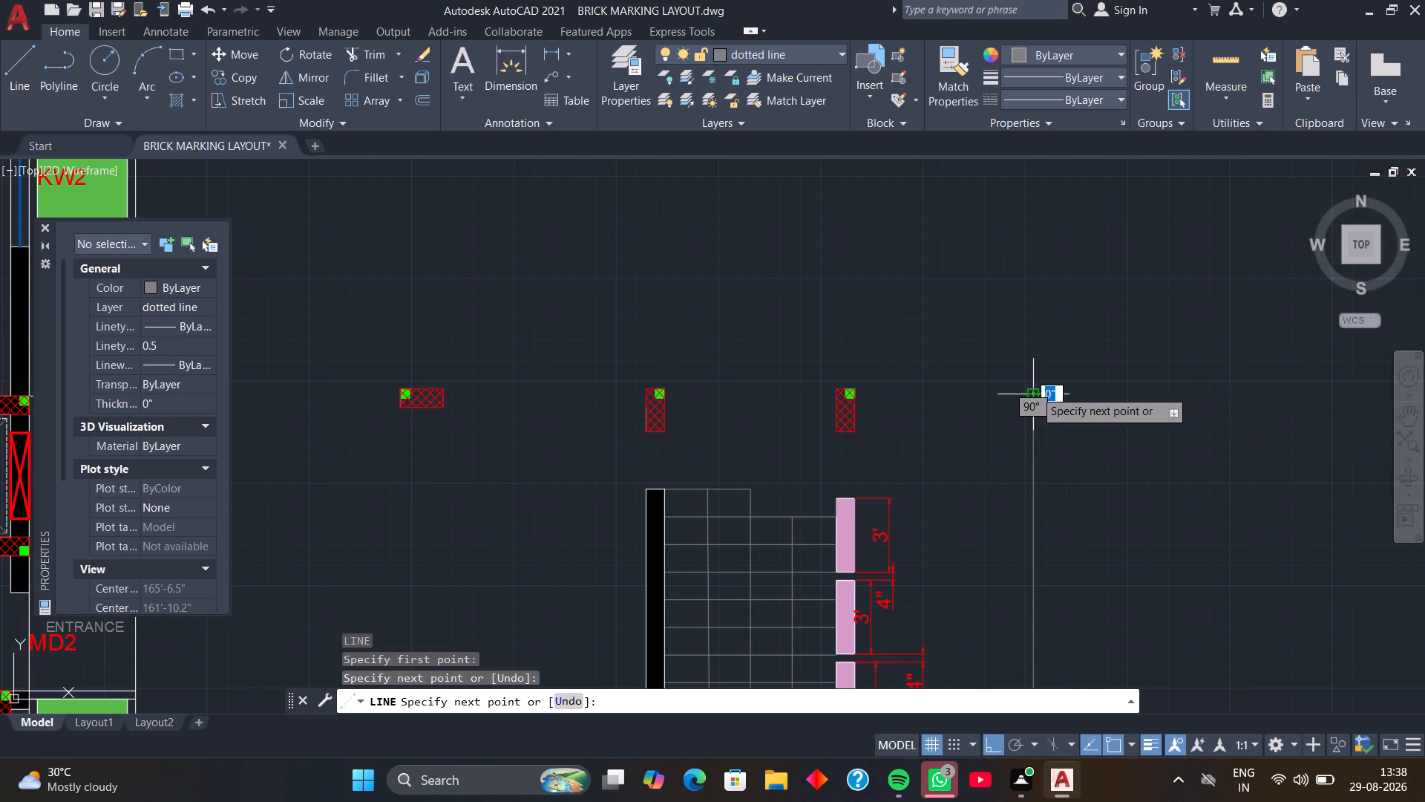
key("space")
Draw the outer east boundary line from the bottom wall's outer corner up to the lower closing line of the opening.
key("space")
scroll(1079, 460, "down", 3)
middle_click_drag(1087, 472, 1070, 374)
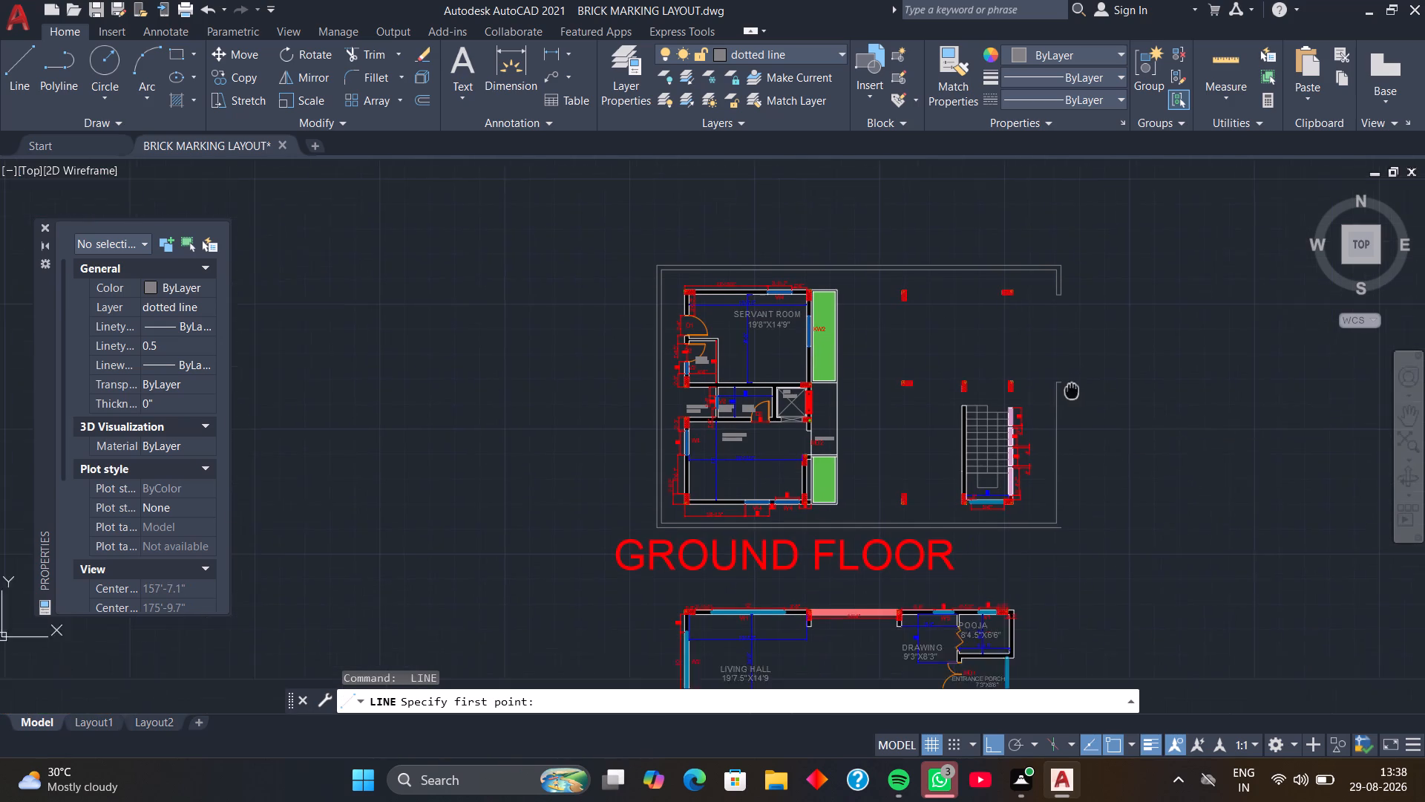
middle_click_drag(1070, 374, 1069, 369)
left_click(1055, 486)
scroll(1056, 333, "up", 1)
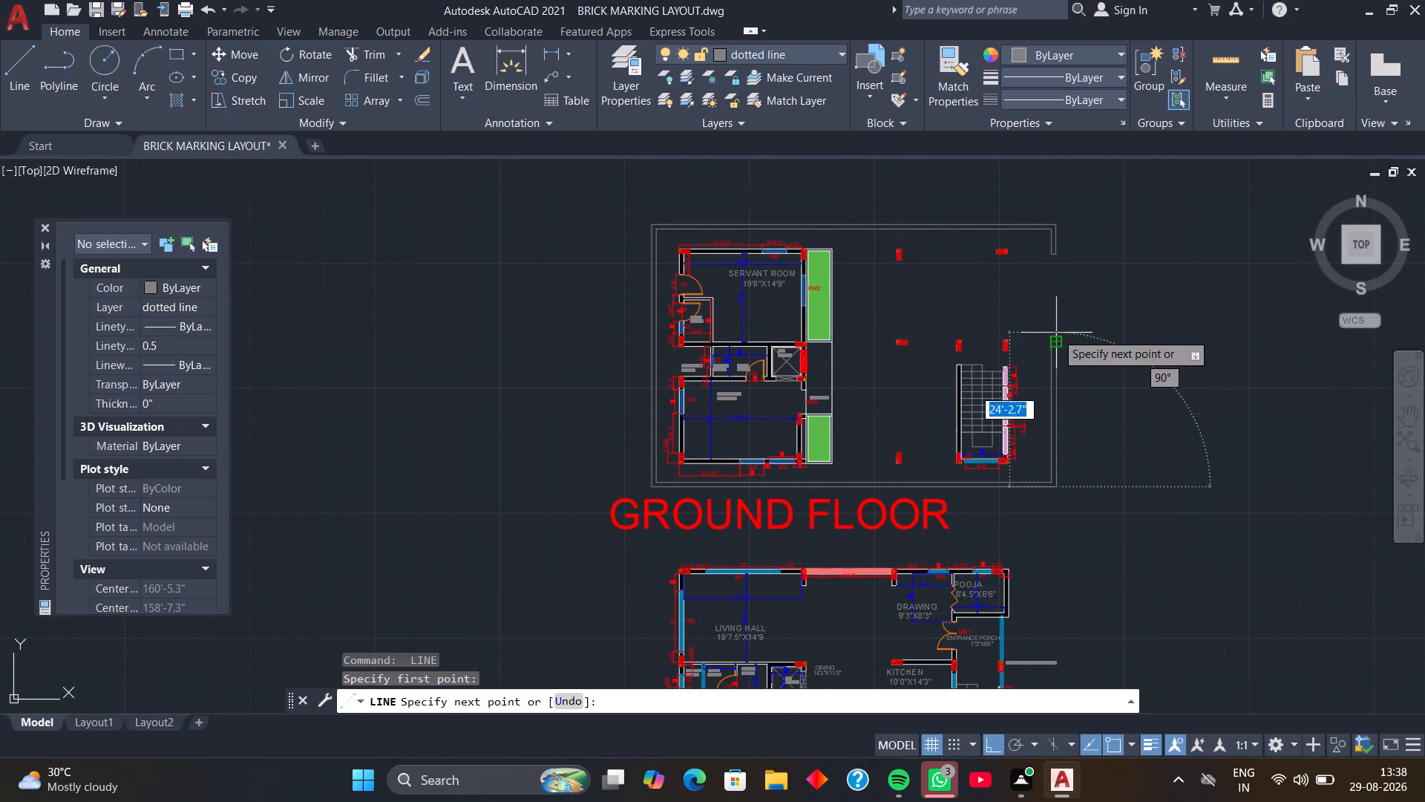
scroll(1056, 333, "up", 2)
left_click(1041, 369)
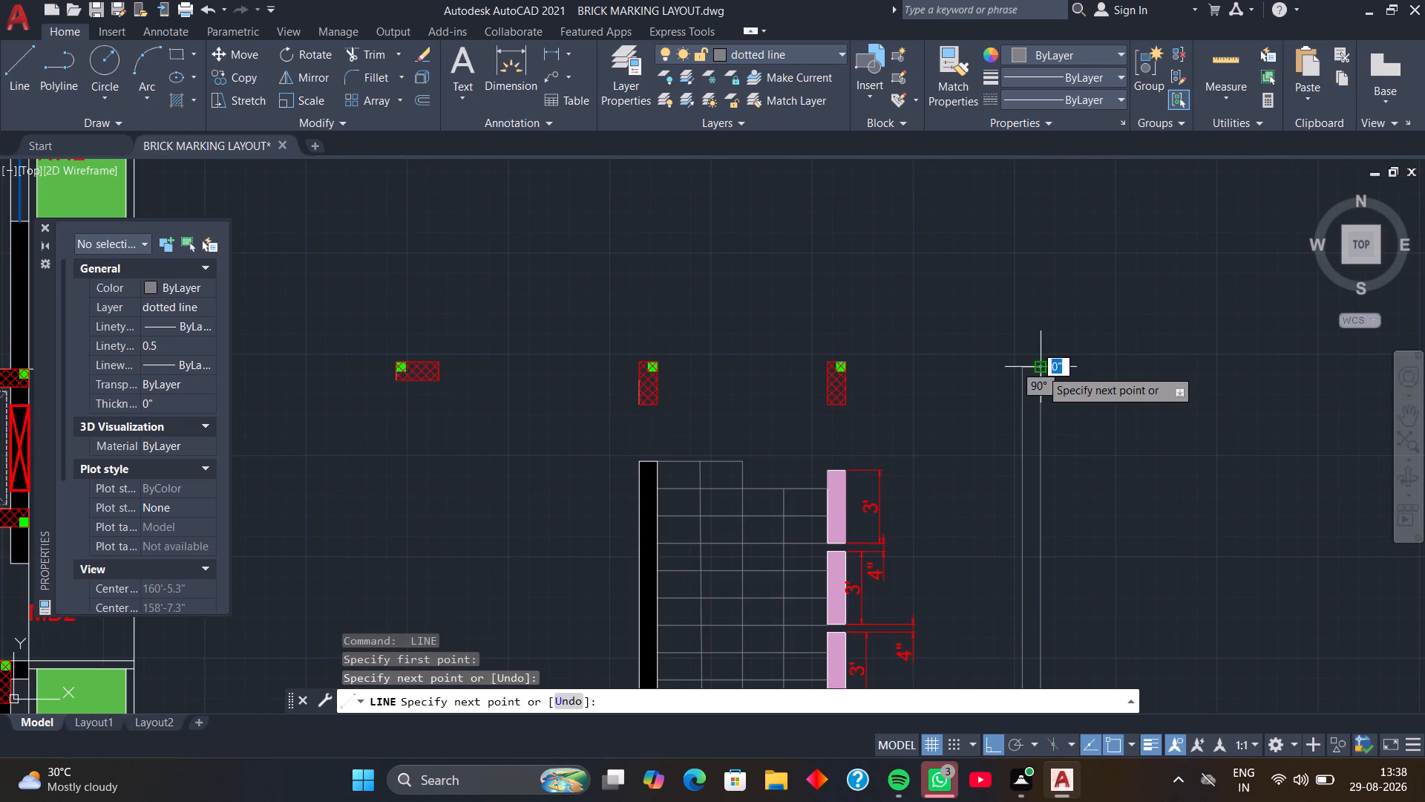
key("space")
scroll(1089, 349, "down", 3)
middle_click(1096, 339)
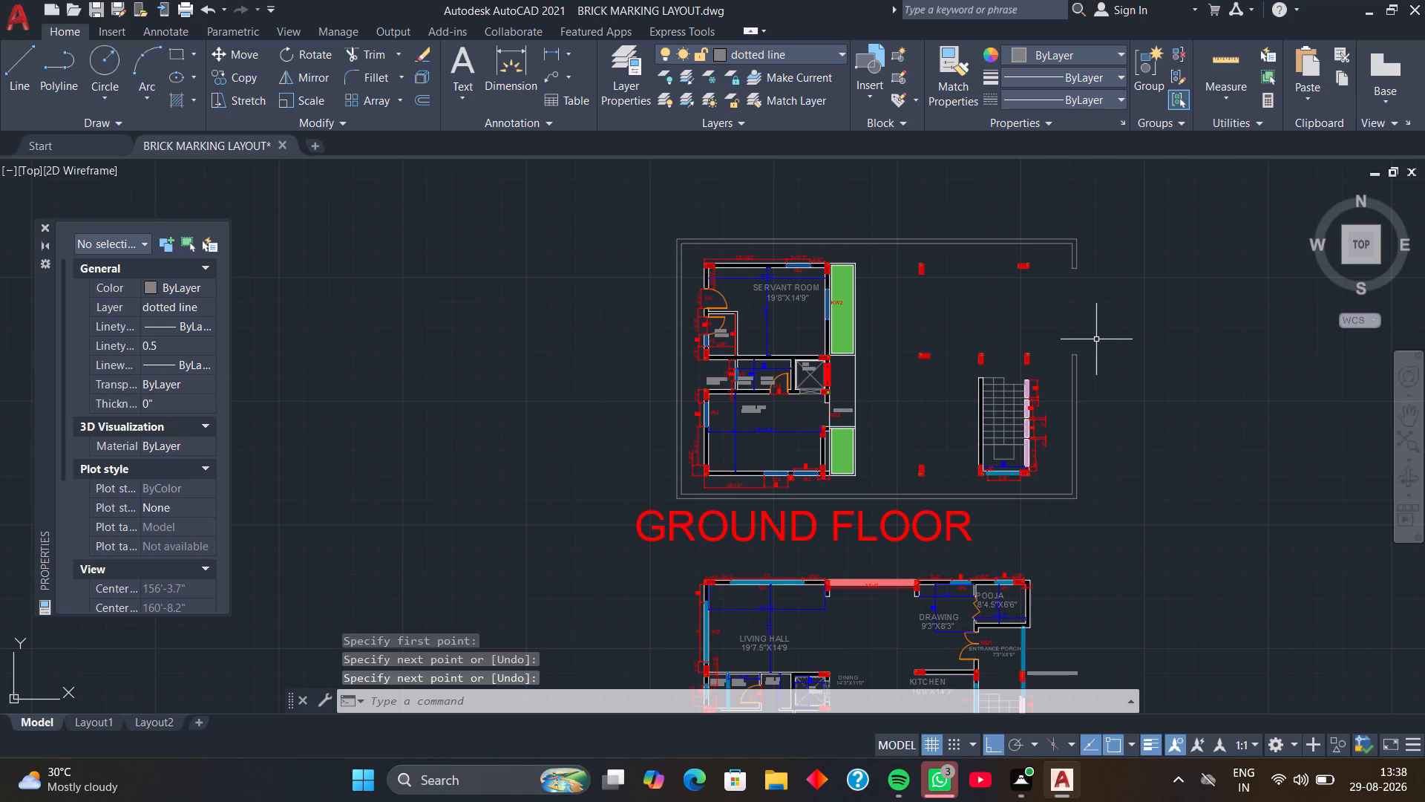
Hatch the ground floor's double-line boundary wall with a solid fill in the ByLayer colour.
type("h")
key("space")
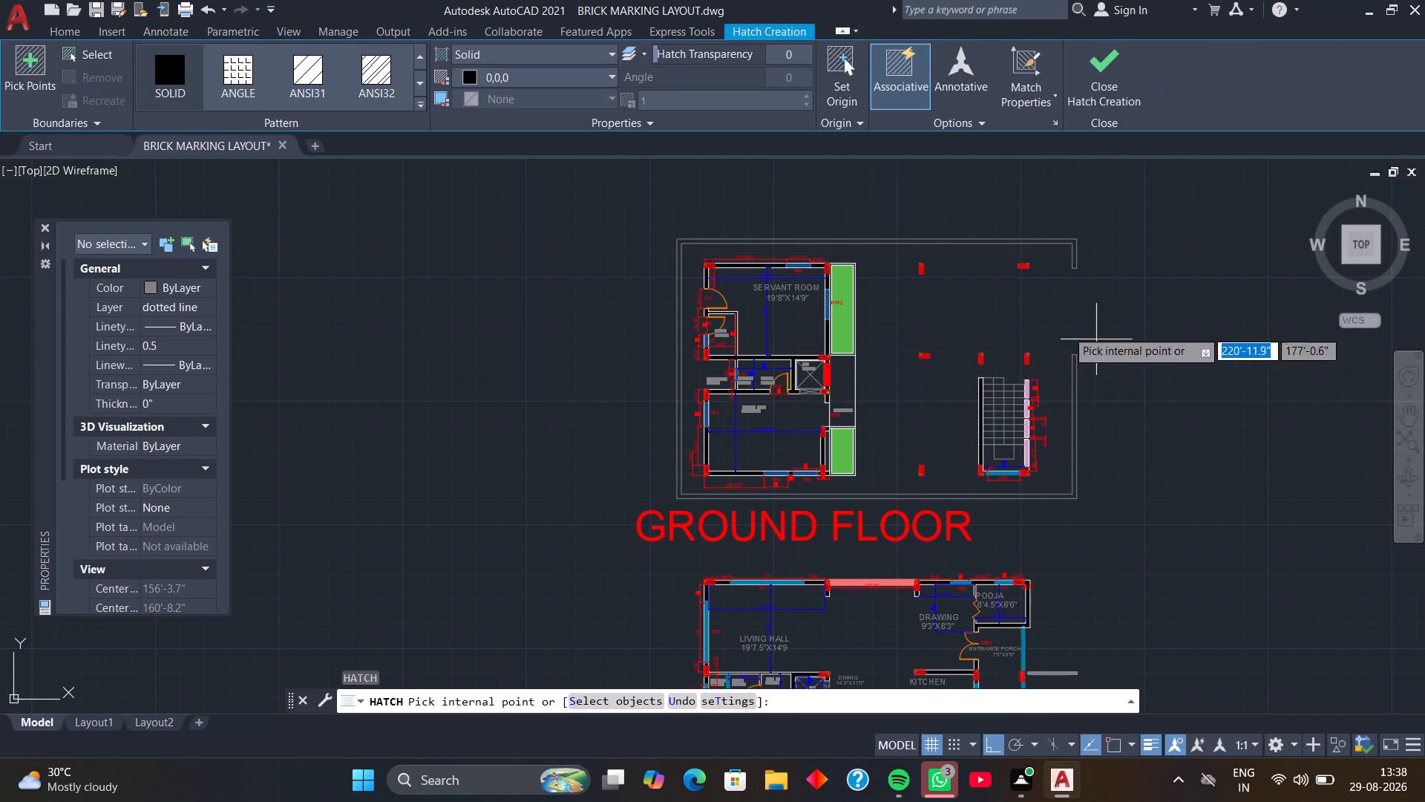
left_click(609, 72)
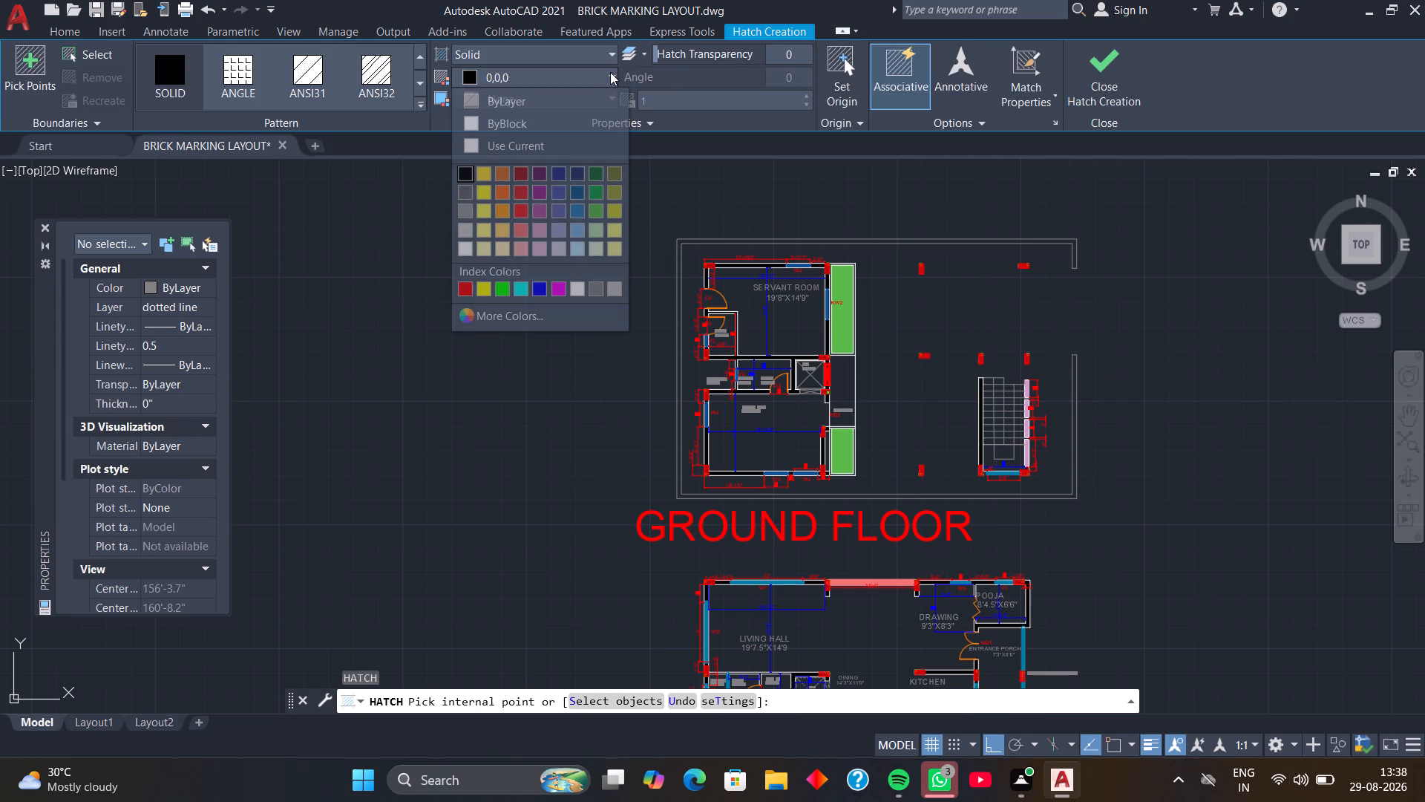
left_click(587, 100)
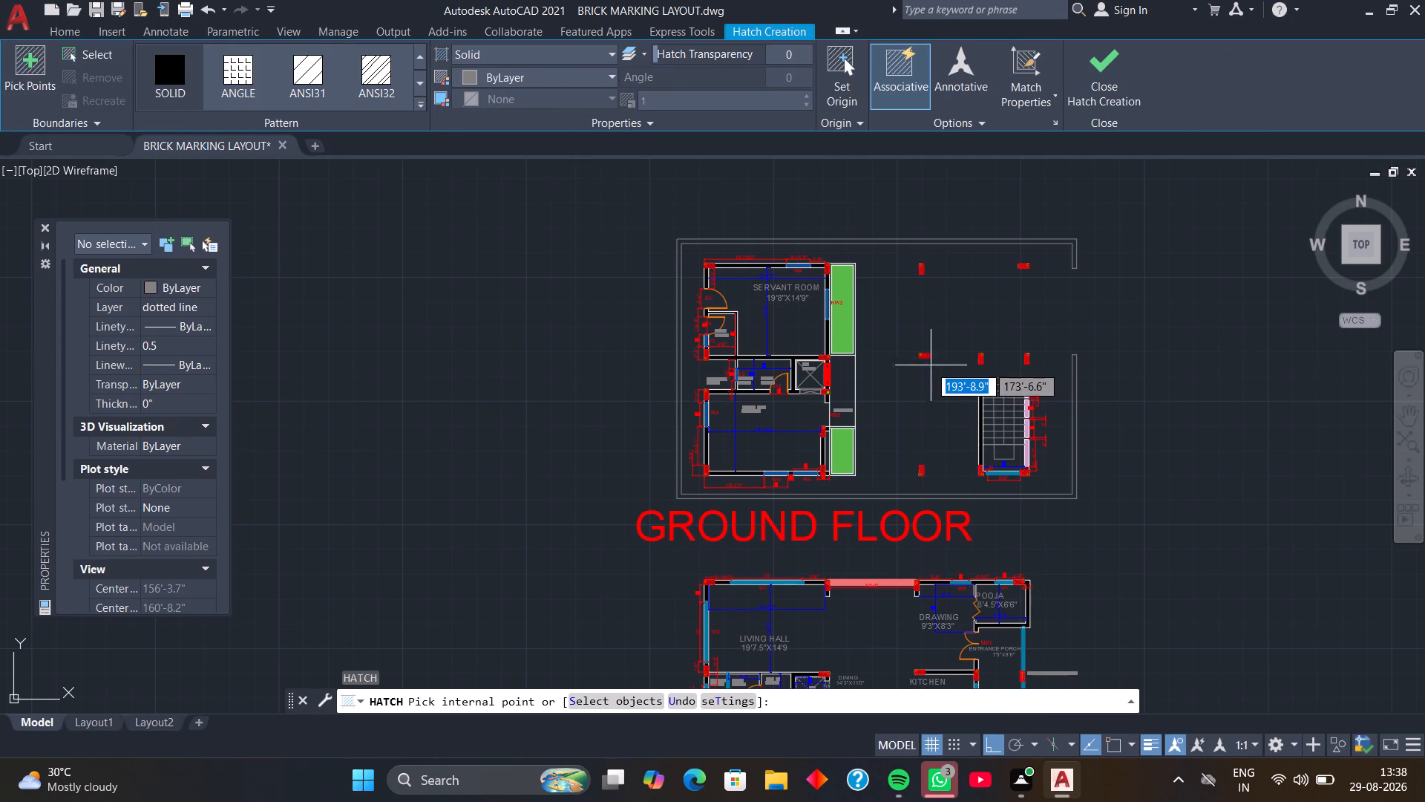
scroll(901, 241, "up", 3)
left_click(901, 241)
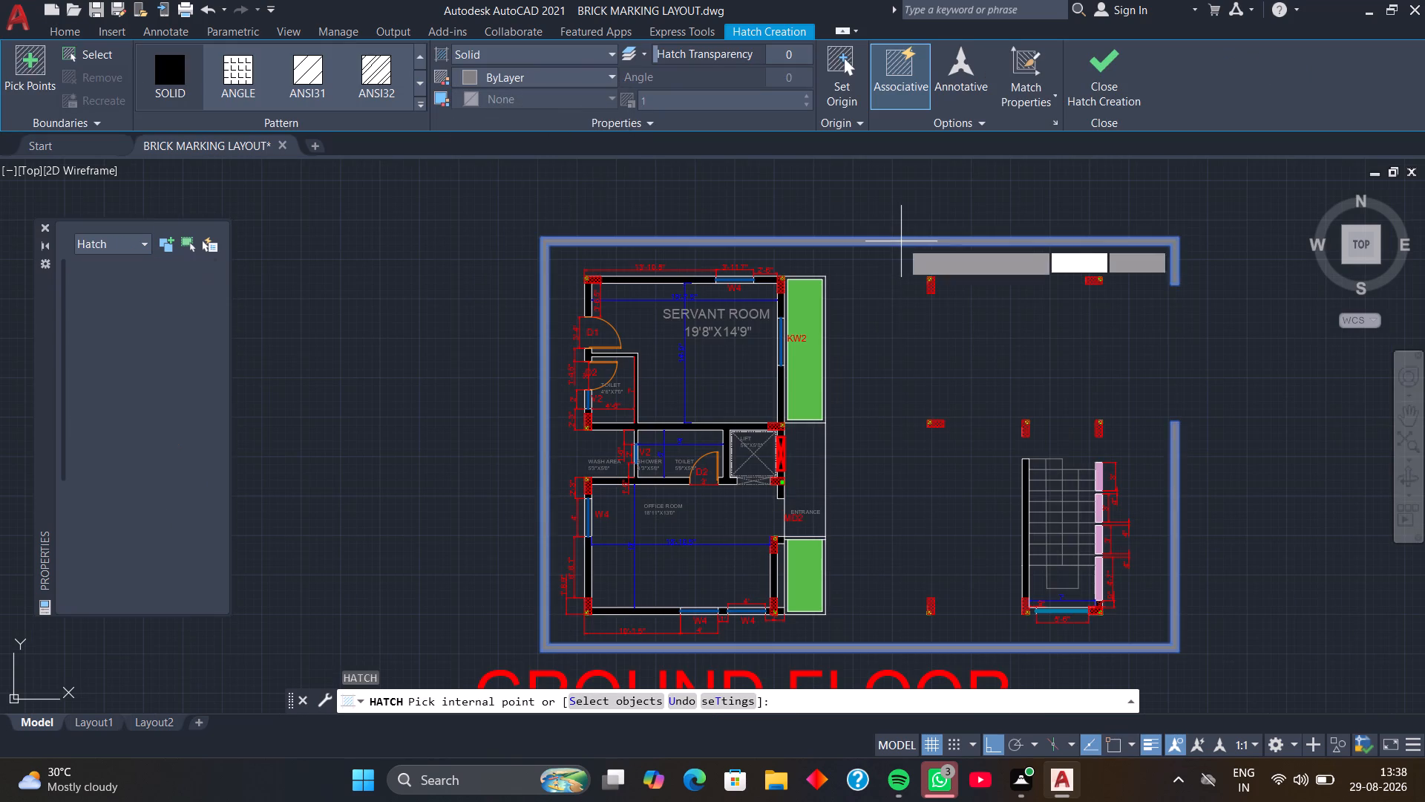
key("space")
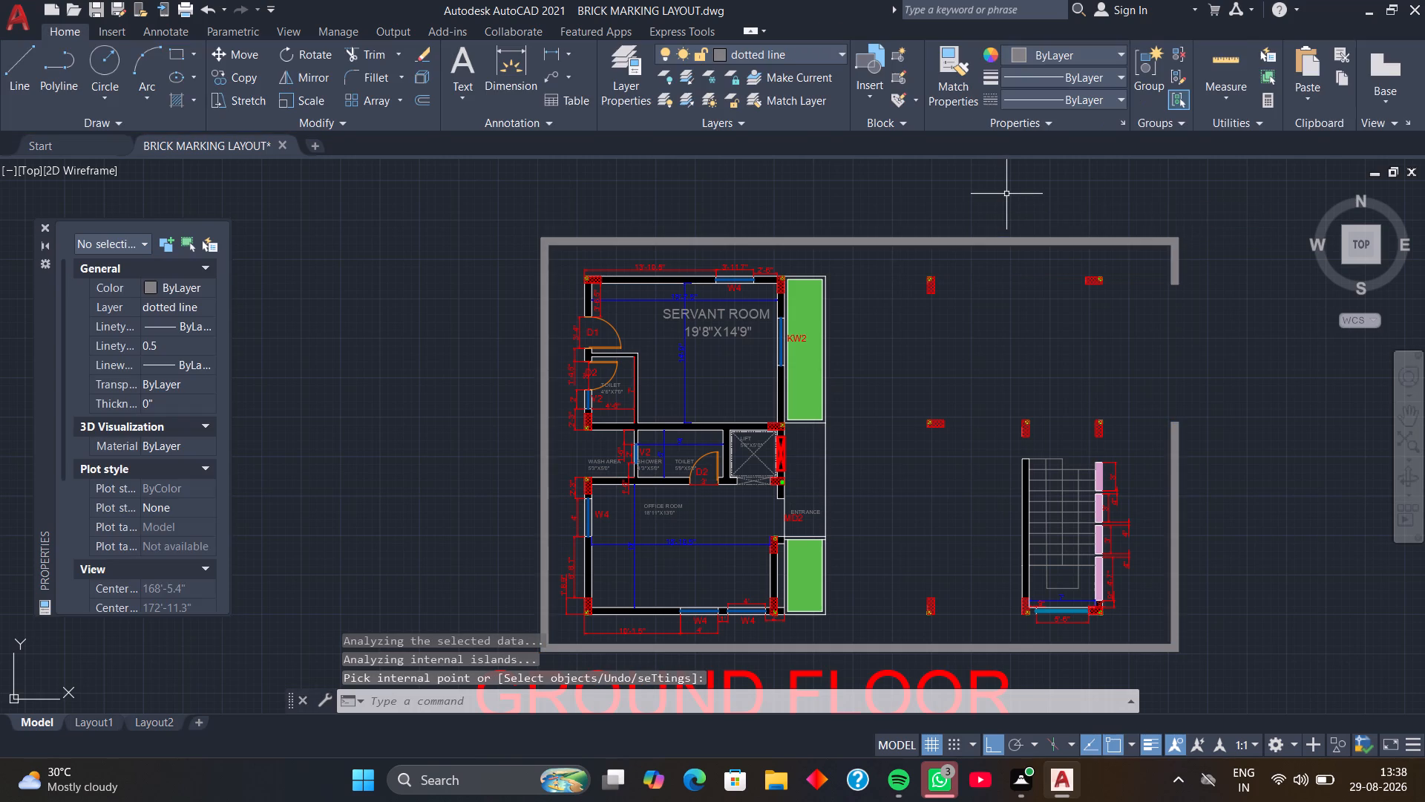
Move the UCS origin, with Ortho off, to an empty area well southwest of the floor plans.
scroll(1006, 194, "down", 2)
middle_click_drag(1075, 336, 1035, 240)
scroll(1044, 352, "down", 1)
middle_click_drag(1052, 372, 1006, 327)
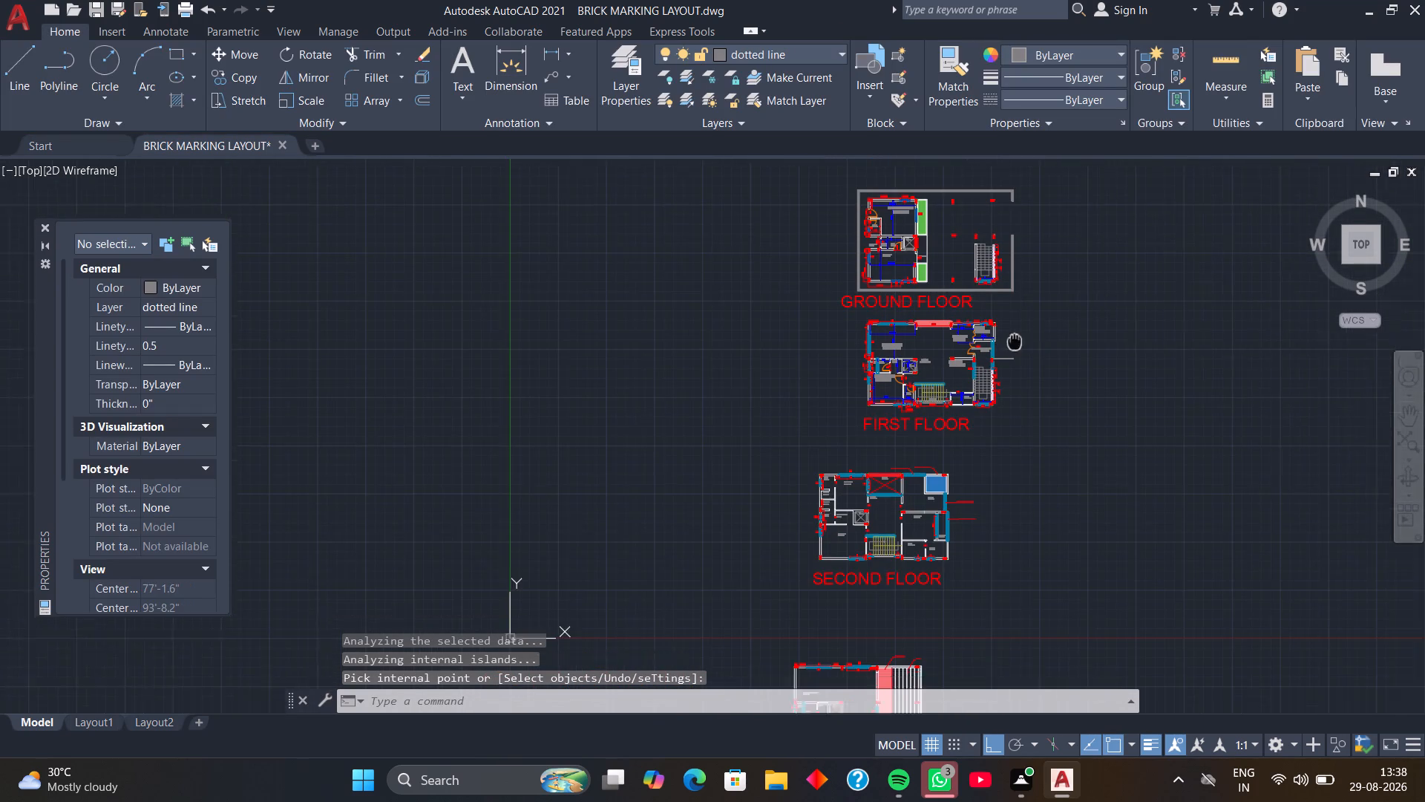
middle_click_drag(1006, 327, 993, 306)
scroll(1004, 349, "down", 2)
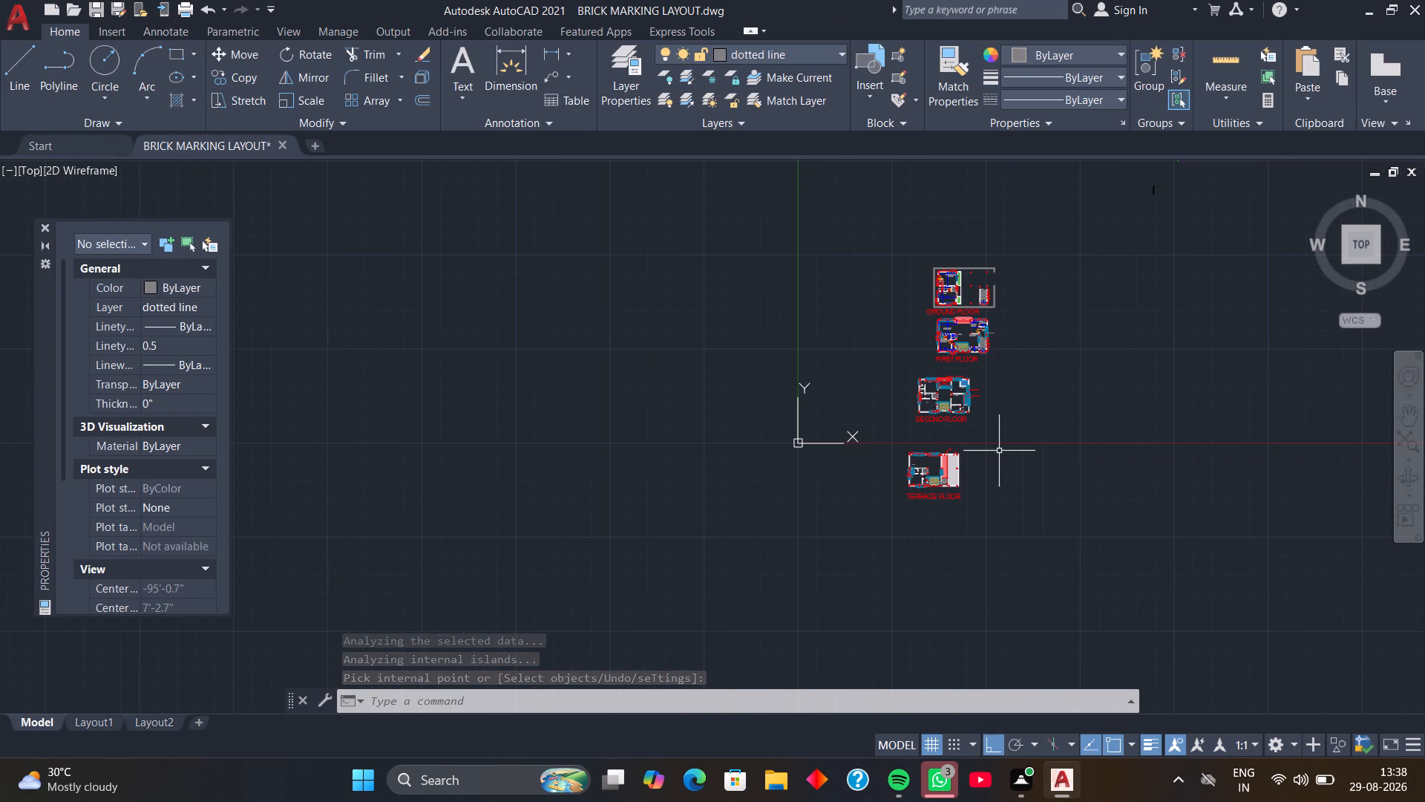
middle_click_drag(993, 458, 970, 410)
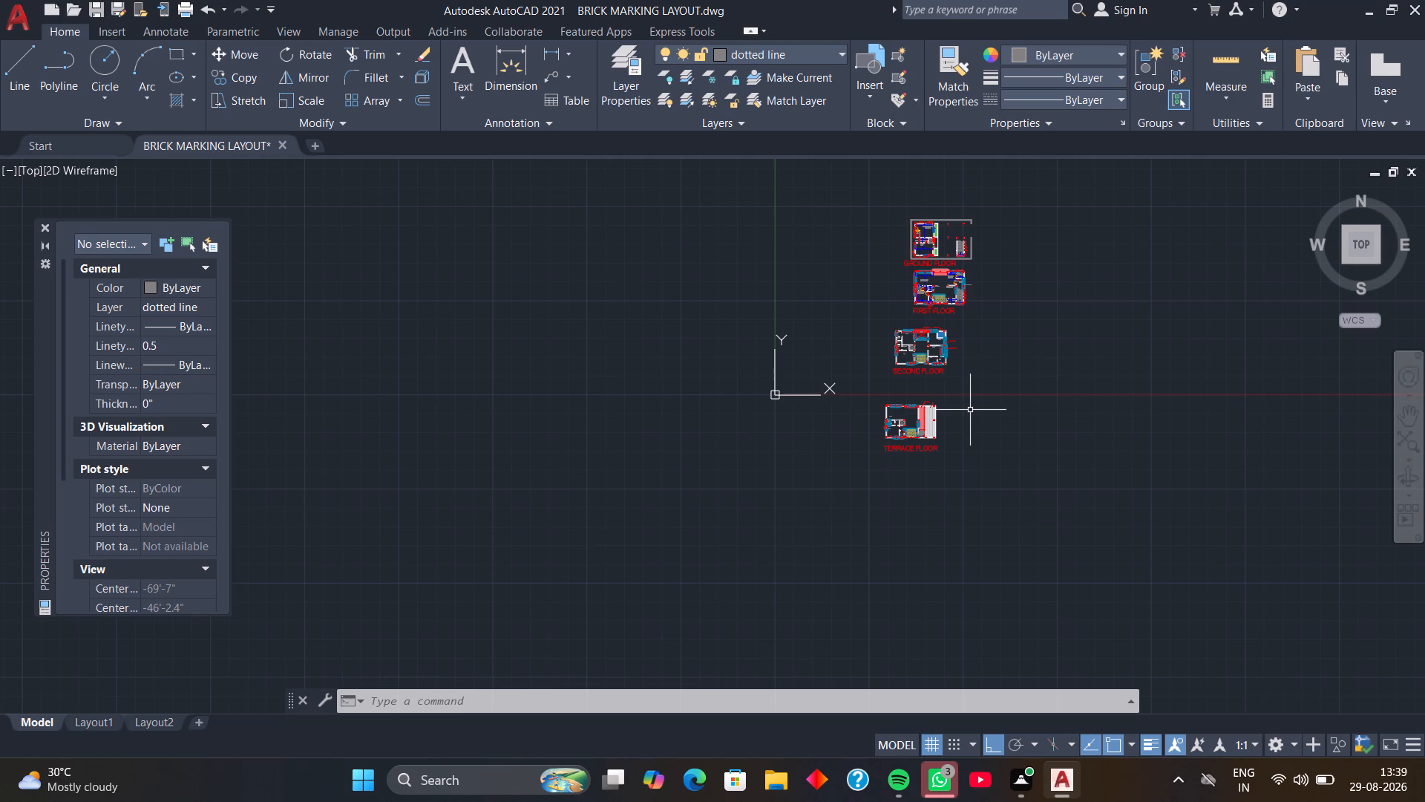
left_click(771, 396)
left_click(780, 394)
left_click(780, 394)
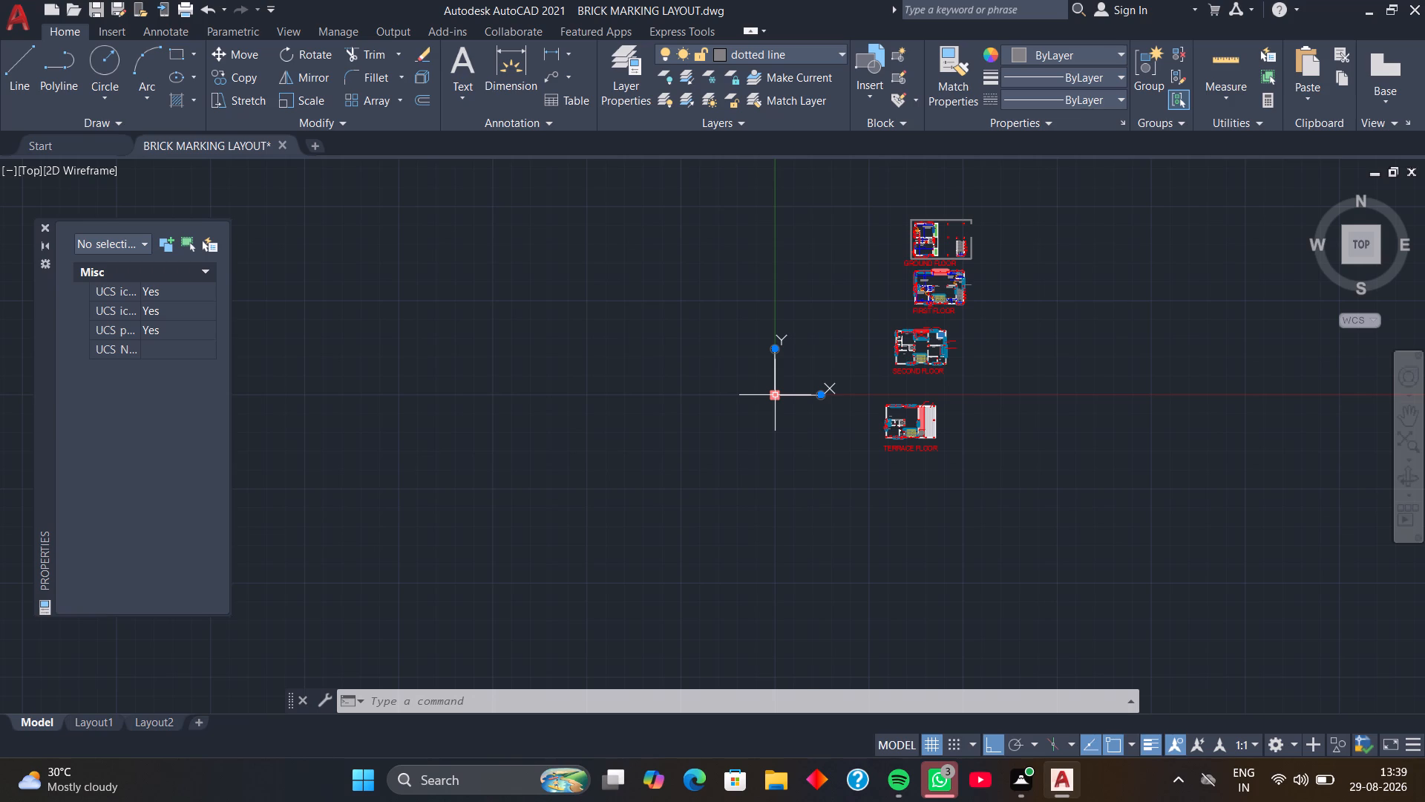
left_click(775, 394)
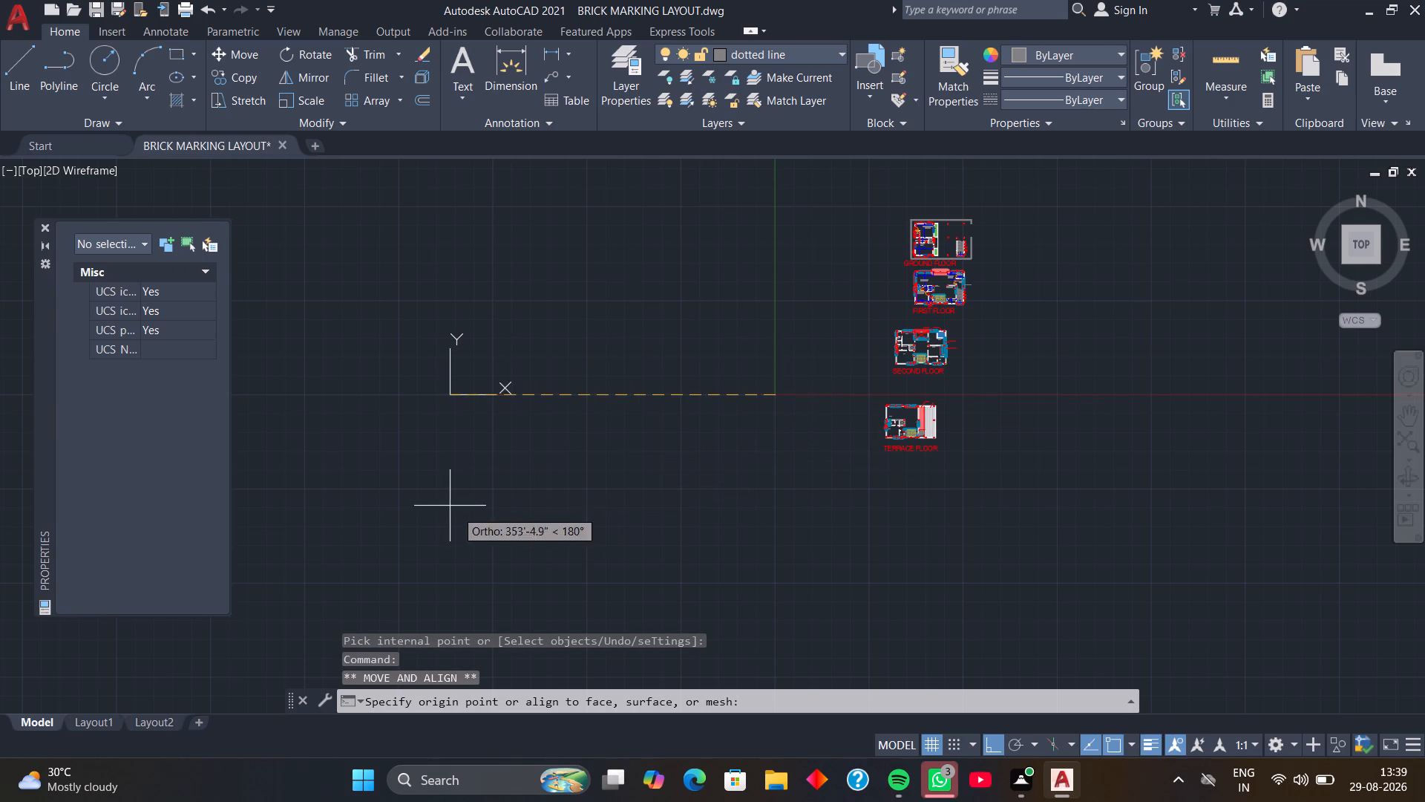
key("F8")
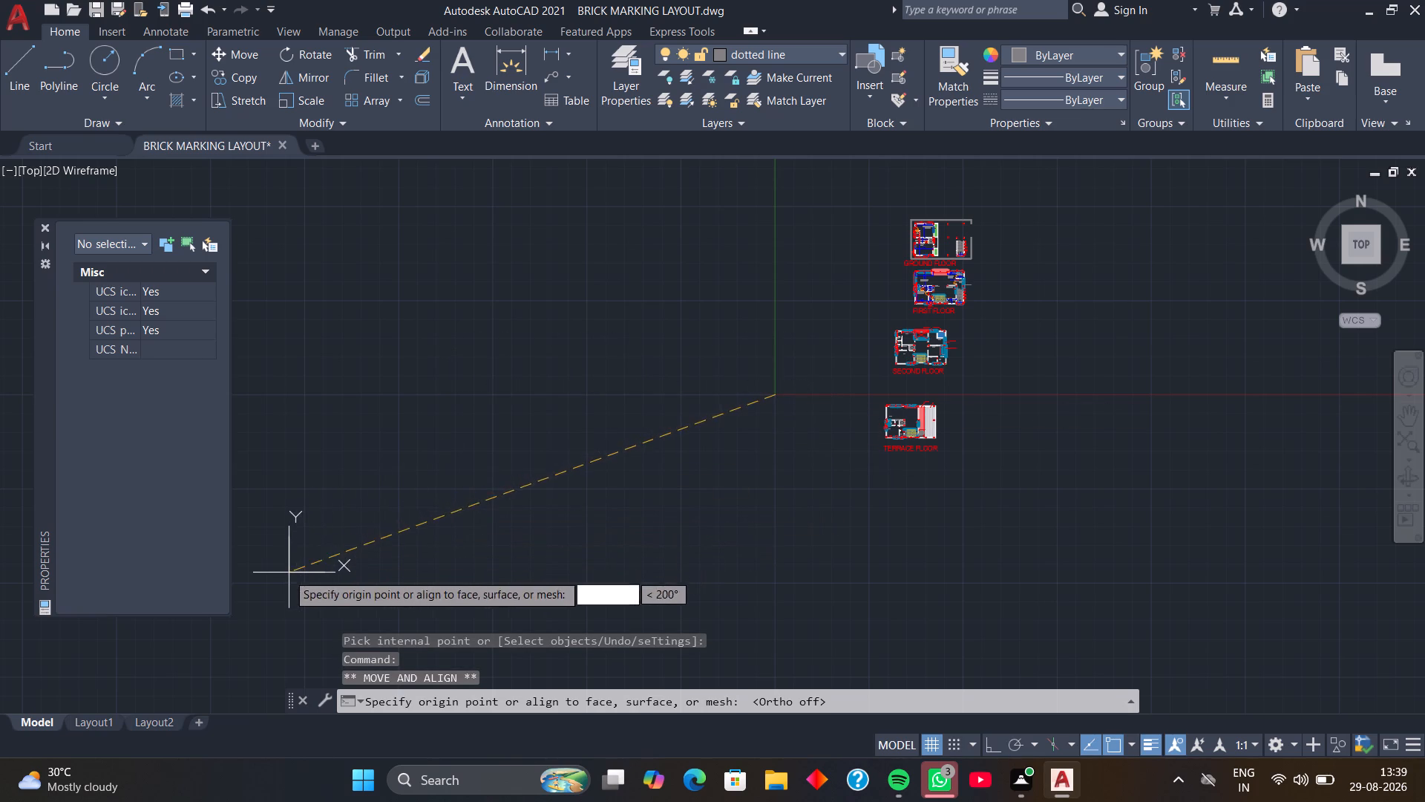
left_click(253, 604)
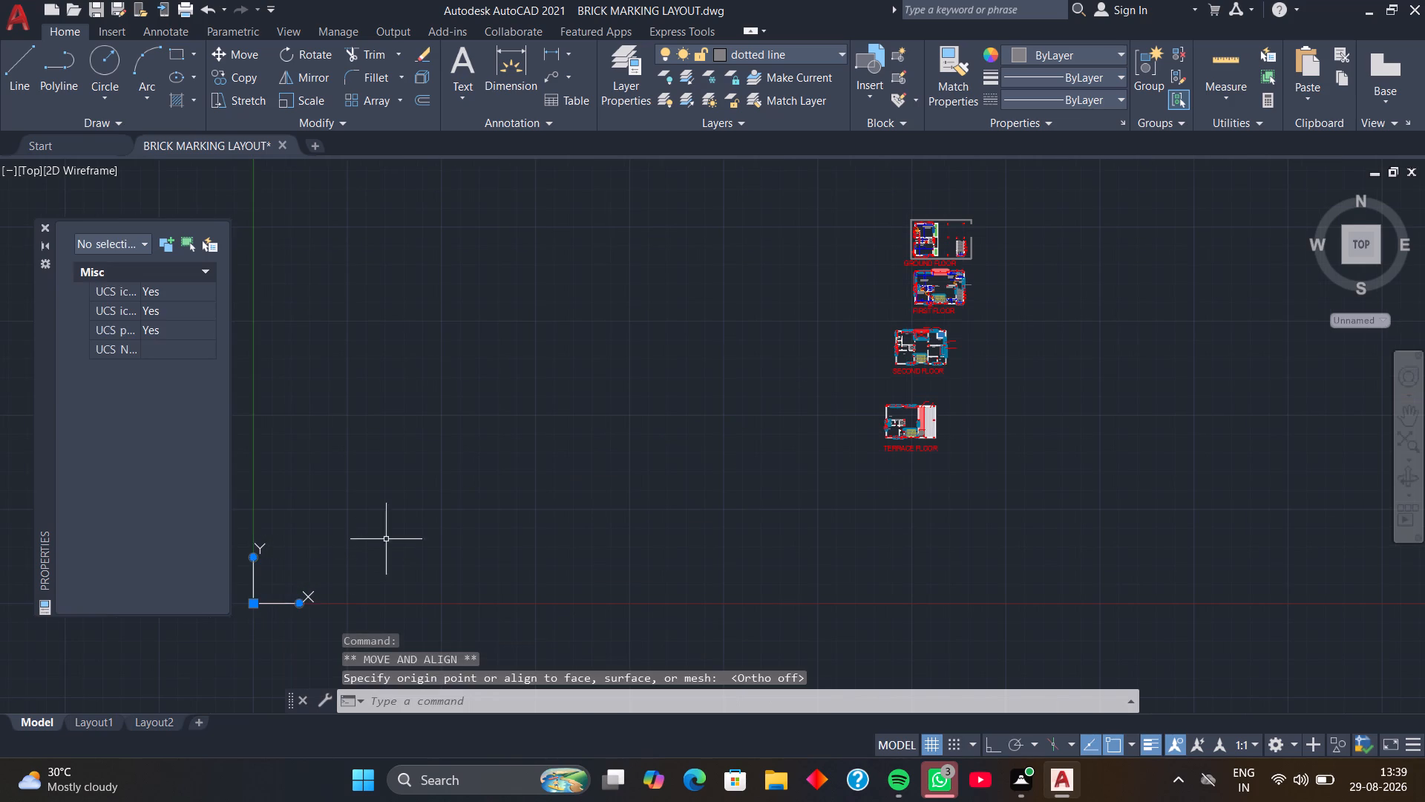
key("space")
key("space")
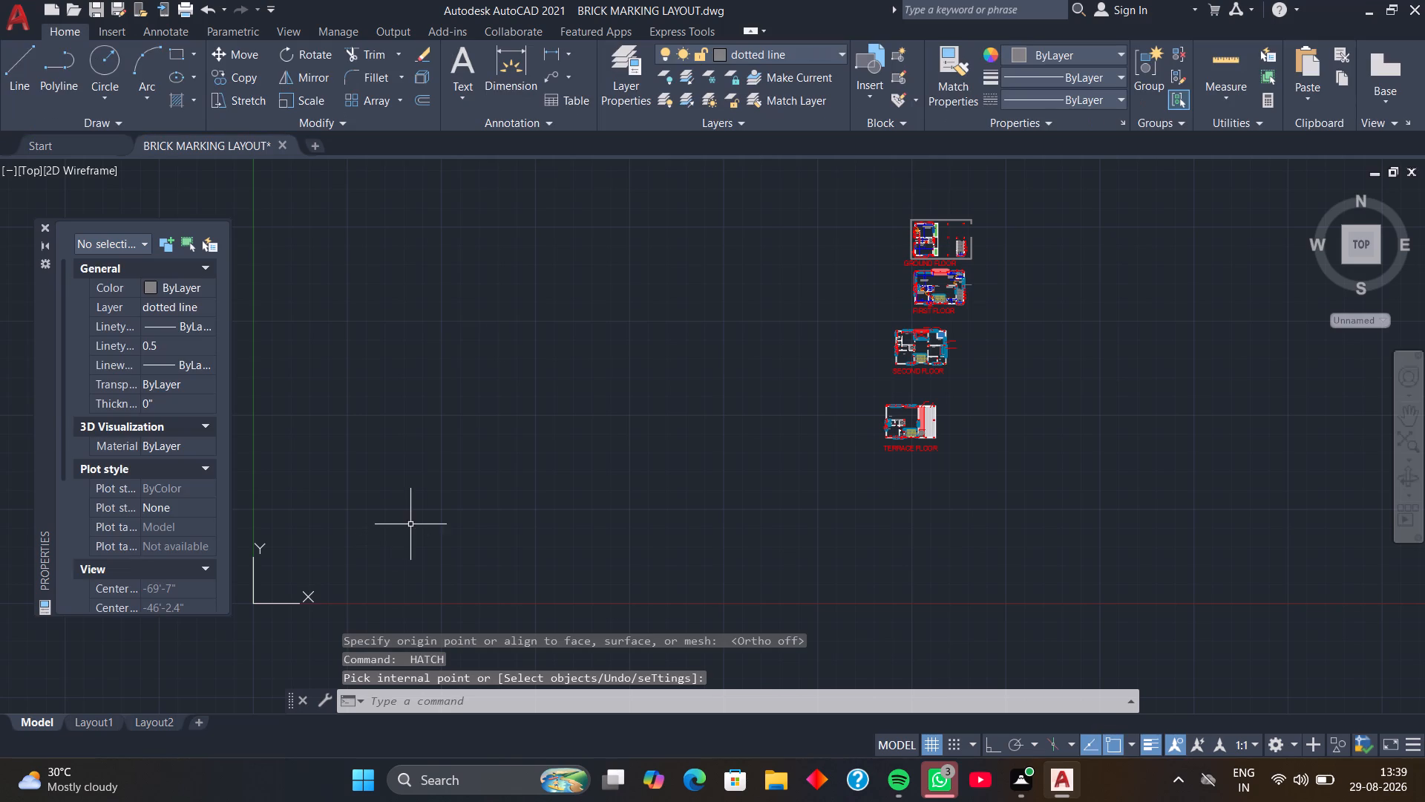
Delete the stray red hatched column, the small black mark and the tiny green marker lying northeast of the floor plans.
middle_click_drag(653, 399, 459, 495)
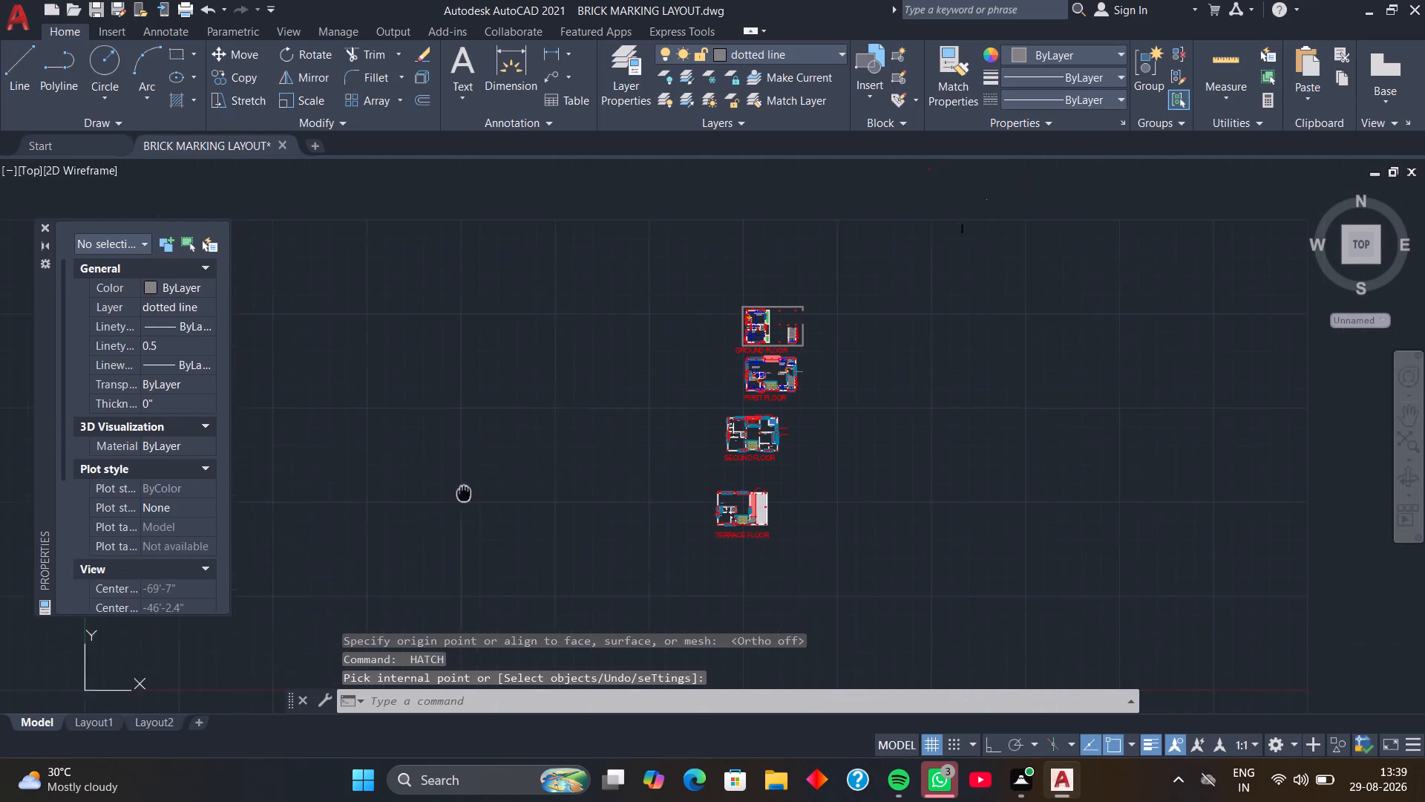
middle_click_drag(459, 495, 424, 507)
middle_click_drag(490, 486, 414, 529)
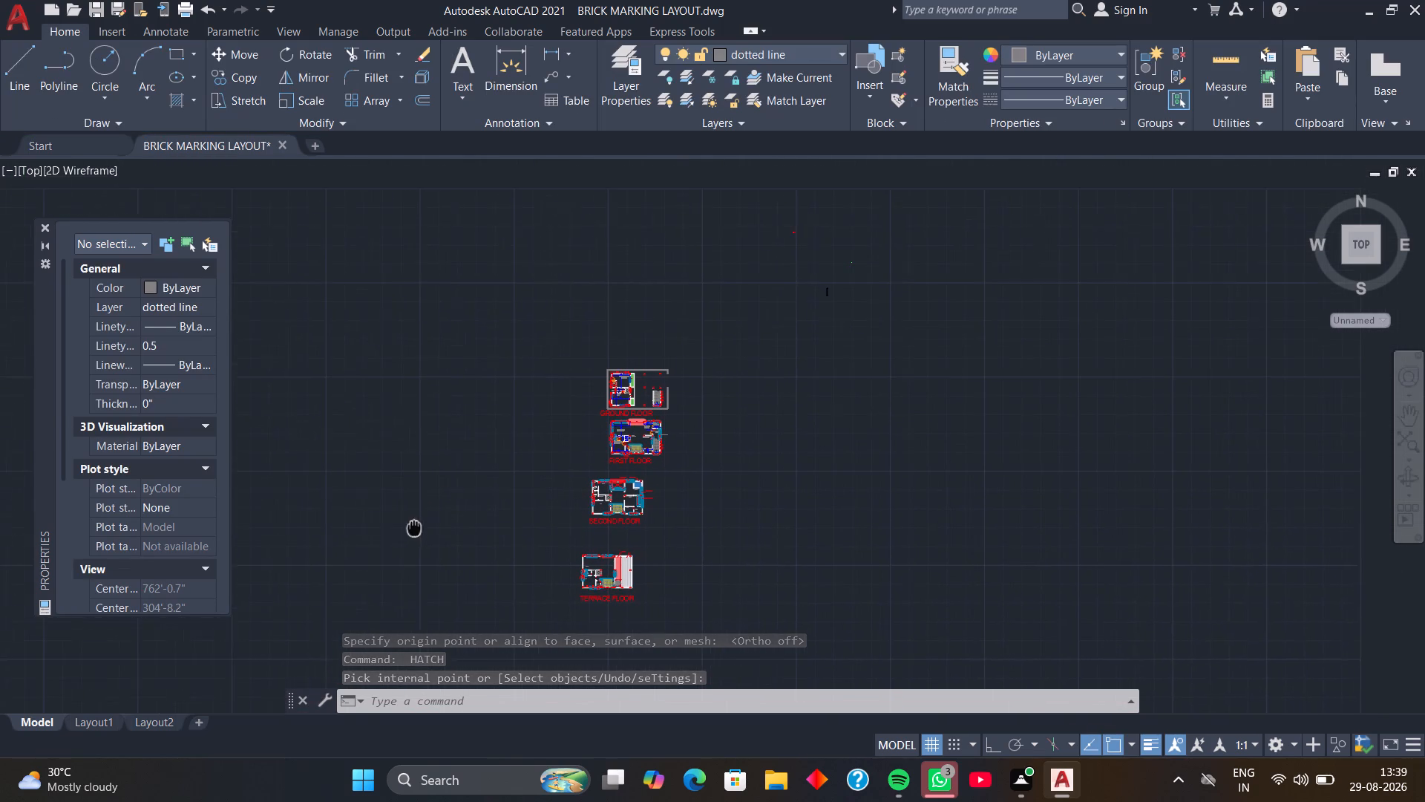
middle_click_drag(414, 529, 413, 531)
scroll(792, 281, "up", 2)
middle_click_drag(788, 281, 738, 383)
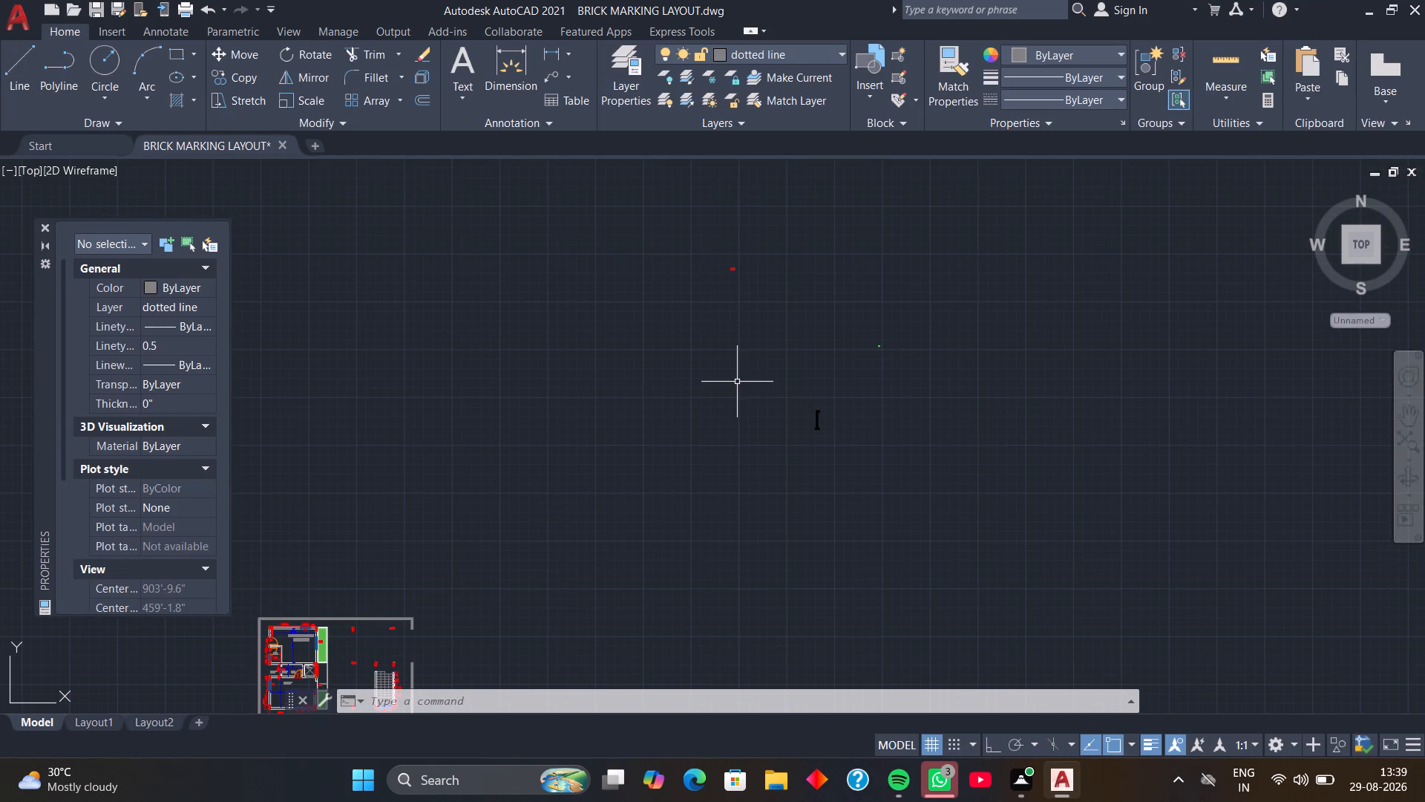
left_click(697, 229)
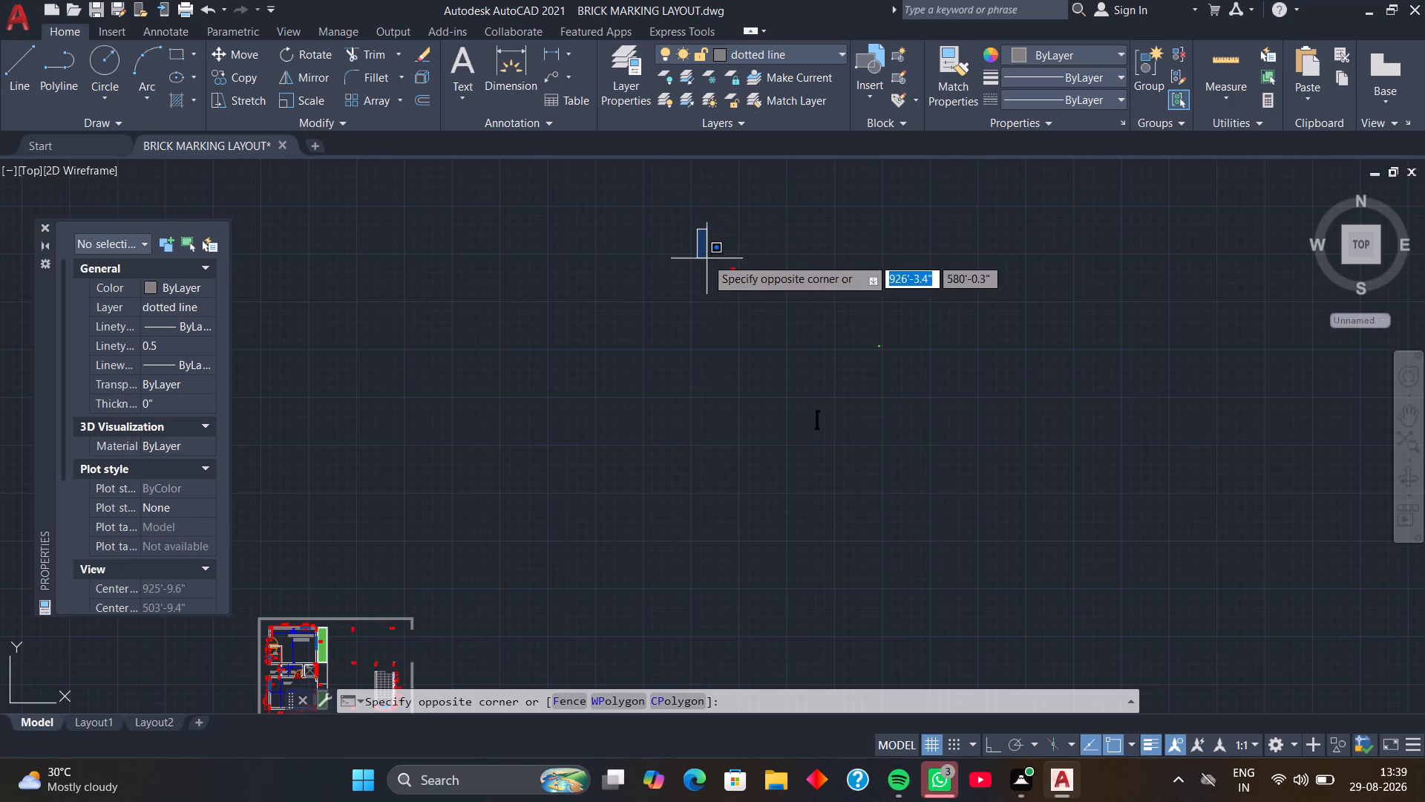
left_click(698, 252)
scroll(727, 279, "up", 8)
scroll(731, 259, "down", 3)
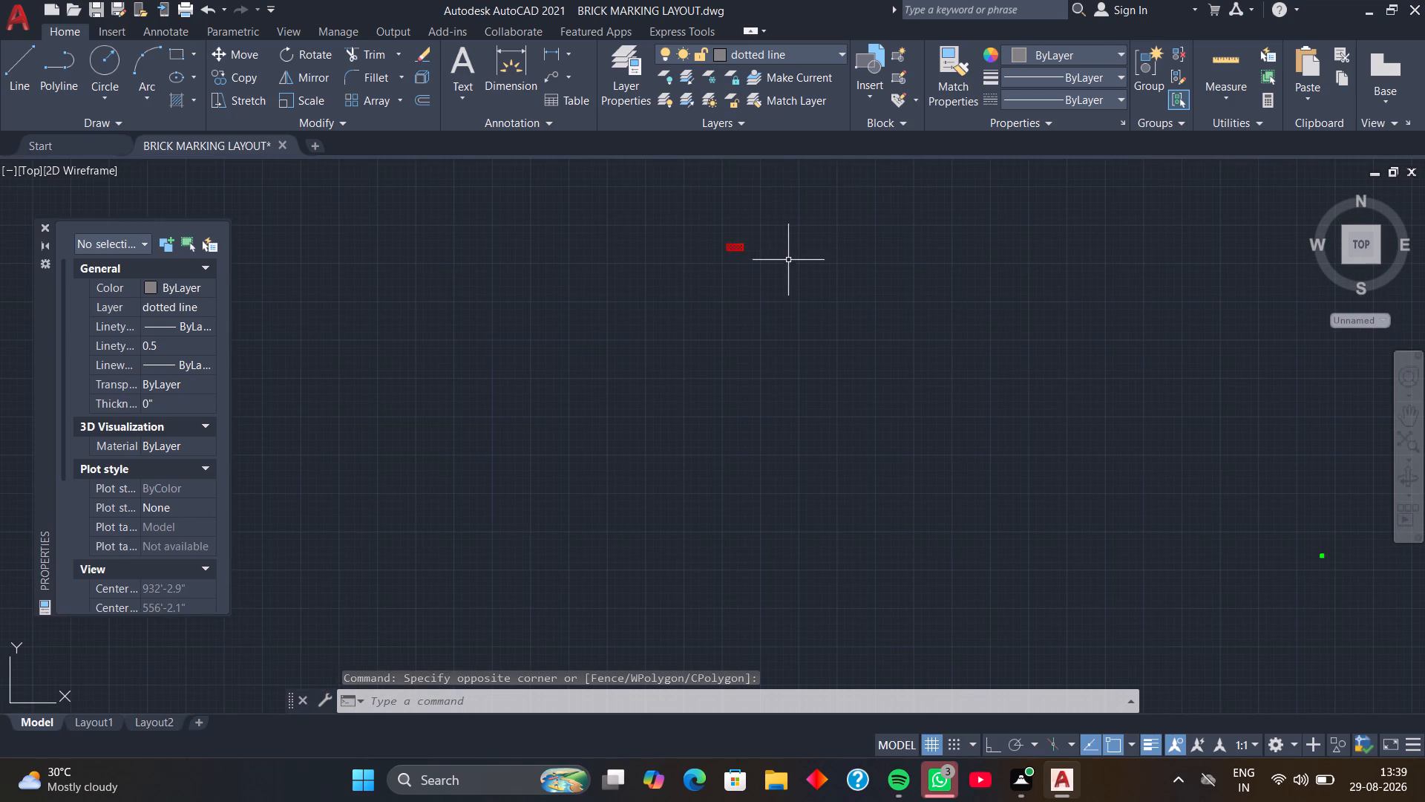
left_click(715, 216)
left_click(768, 299)
scroll(802, 319, "down", 2)
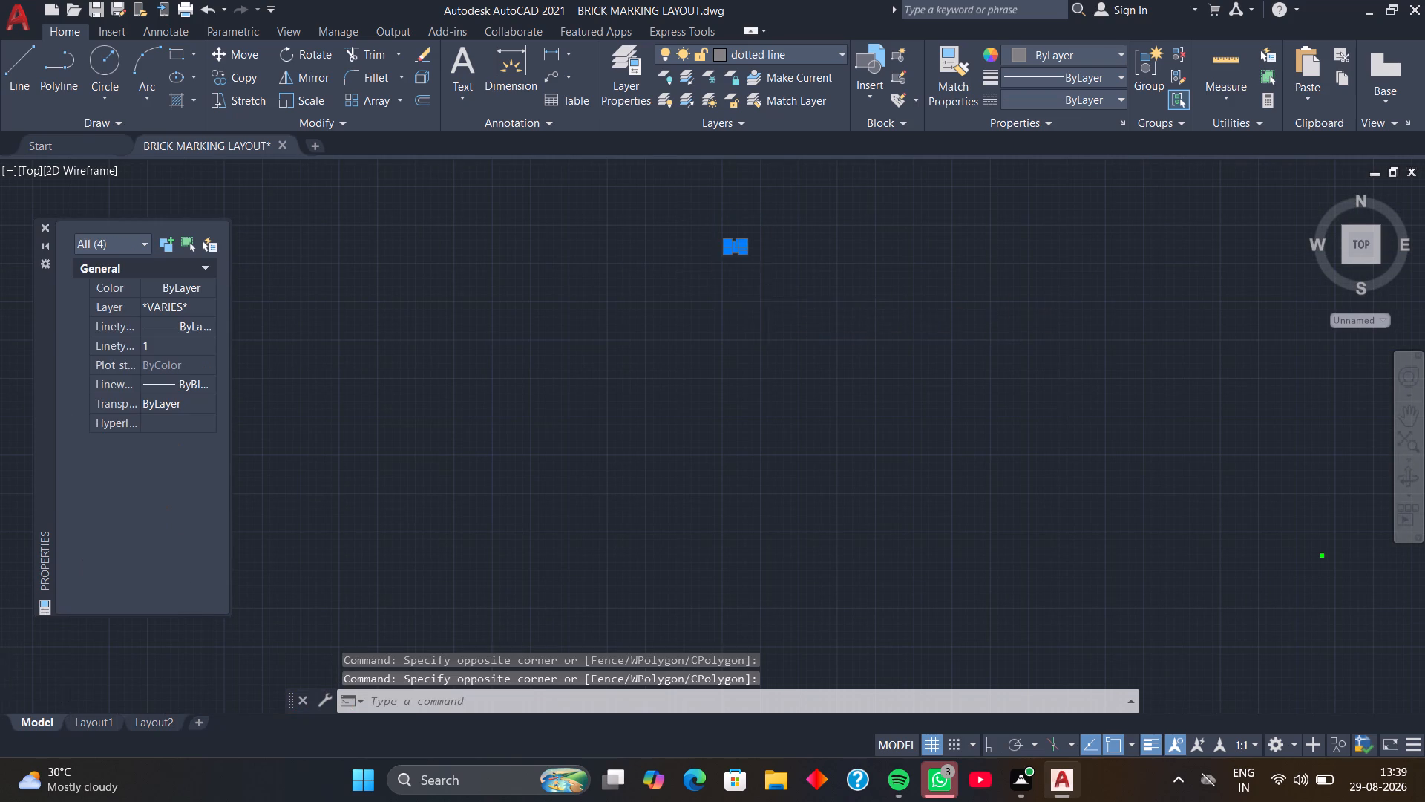
scroll(802, 319, "down", 1)
middle_click_drag(810, 325, 812, 252)
left_click_drag(837, 251, 836, 258)
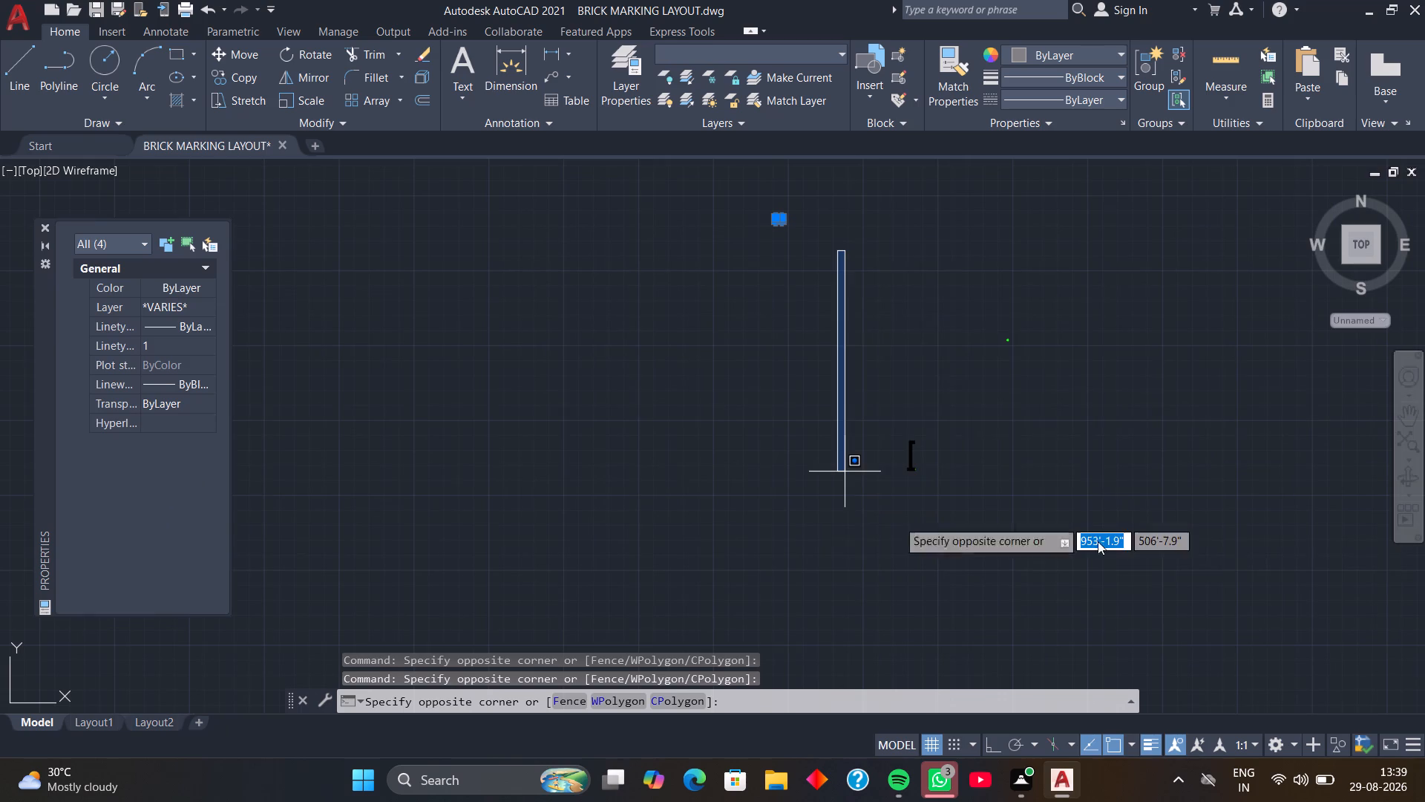
left_click(1159, 544)
key("Delete")
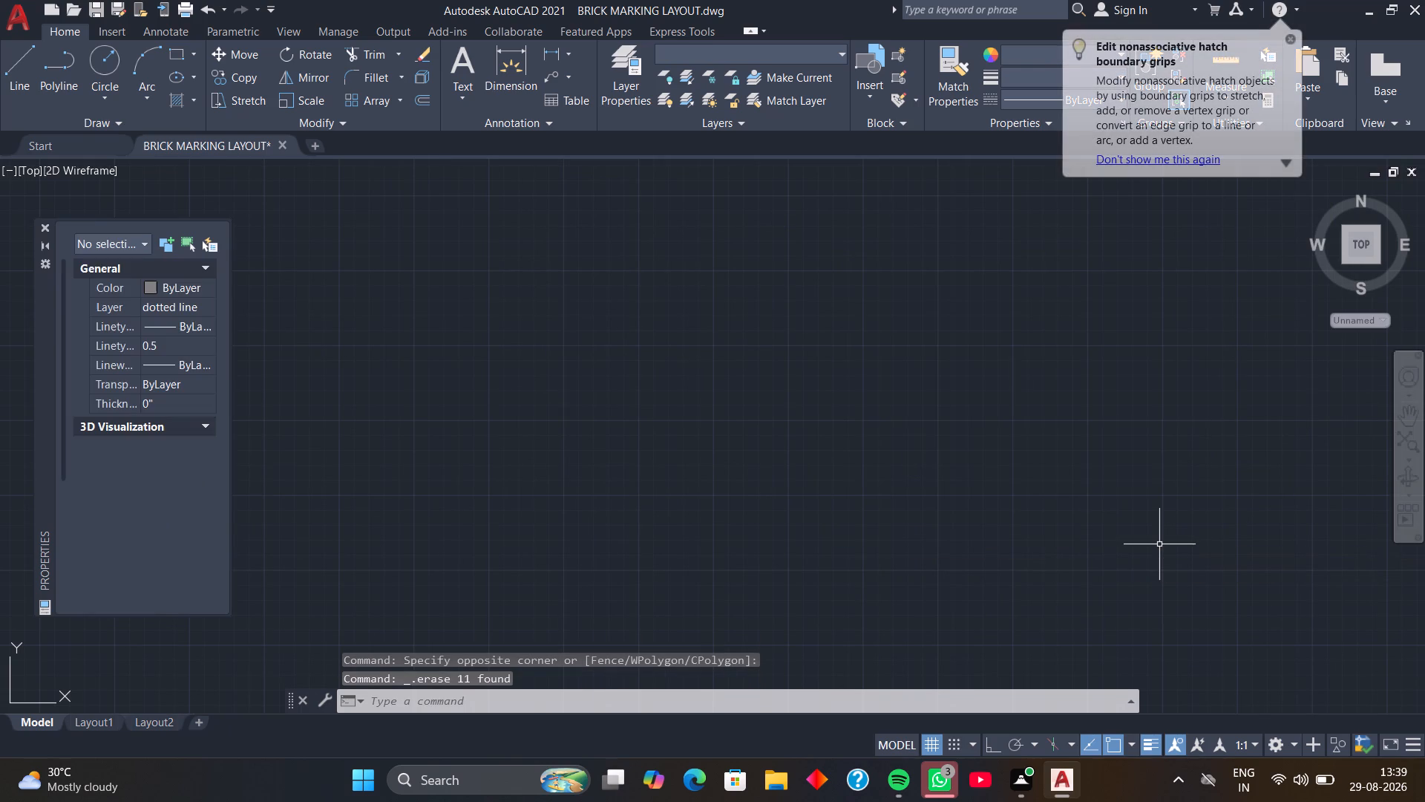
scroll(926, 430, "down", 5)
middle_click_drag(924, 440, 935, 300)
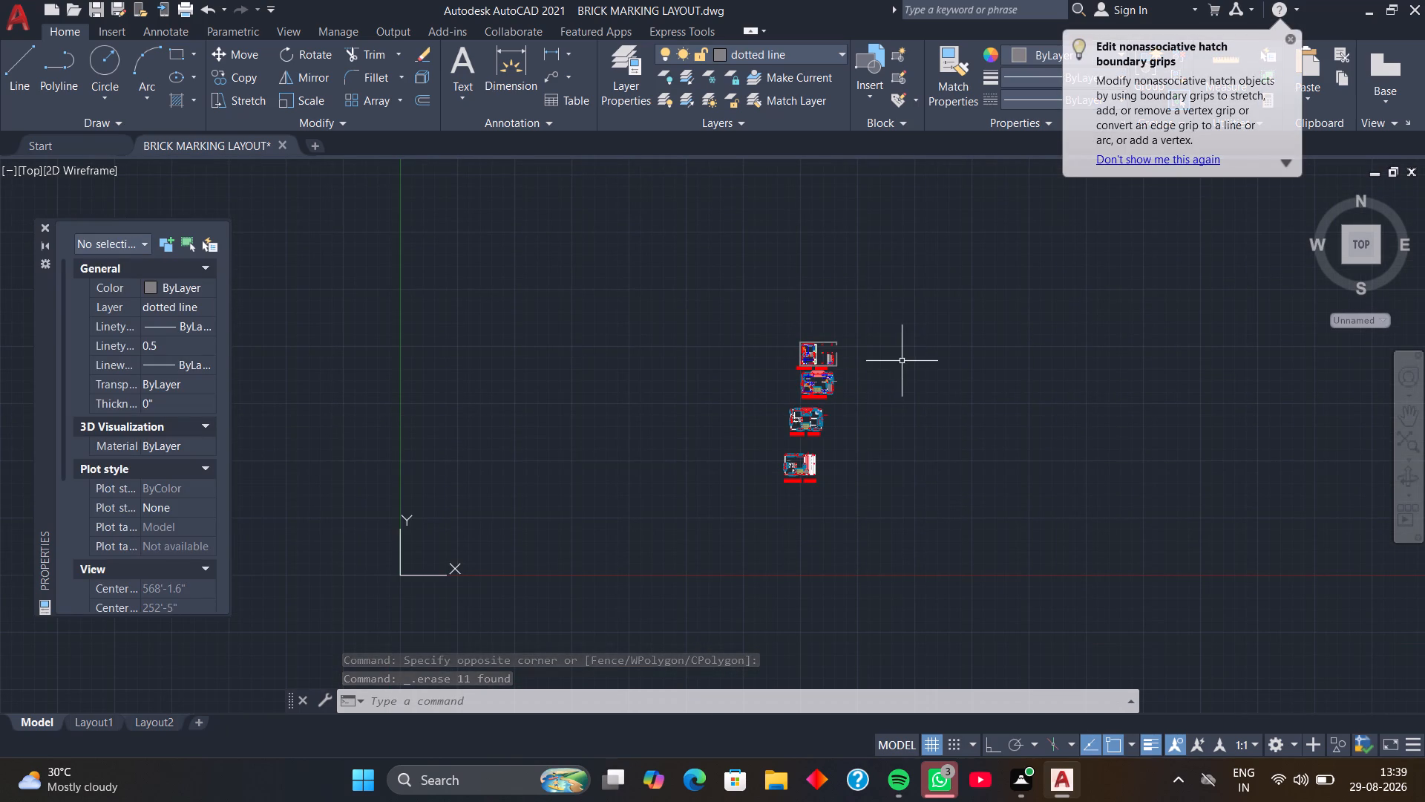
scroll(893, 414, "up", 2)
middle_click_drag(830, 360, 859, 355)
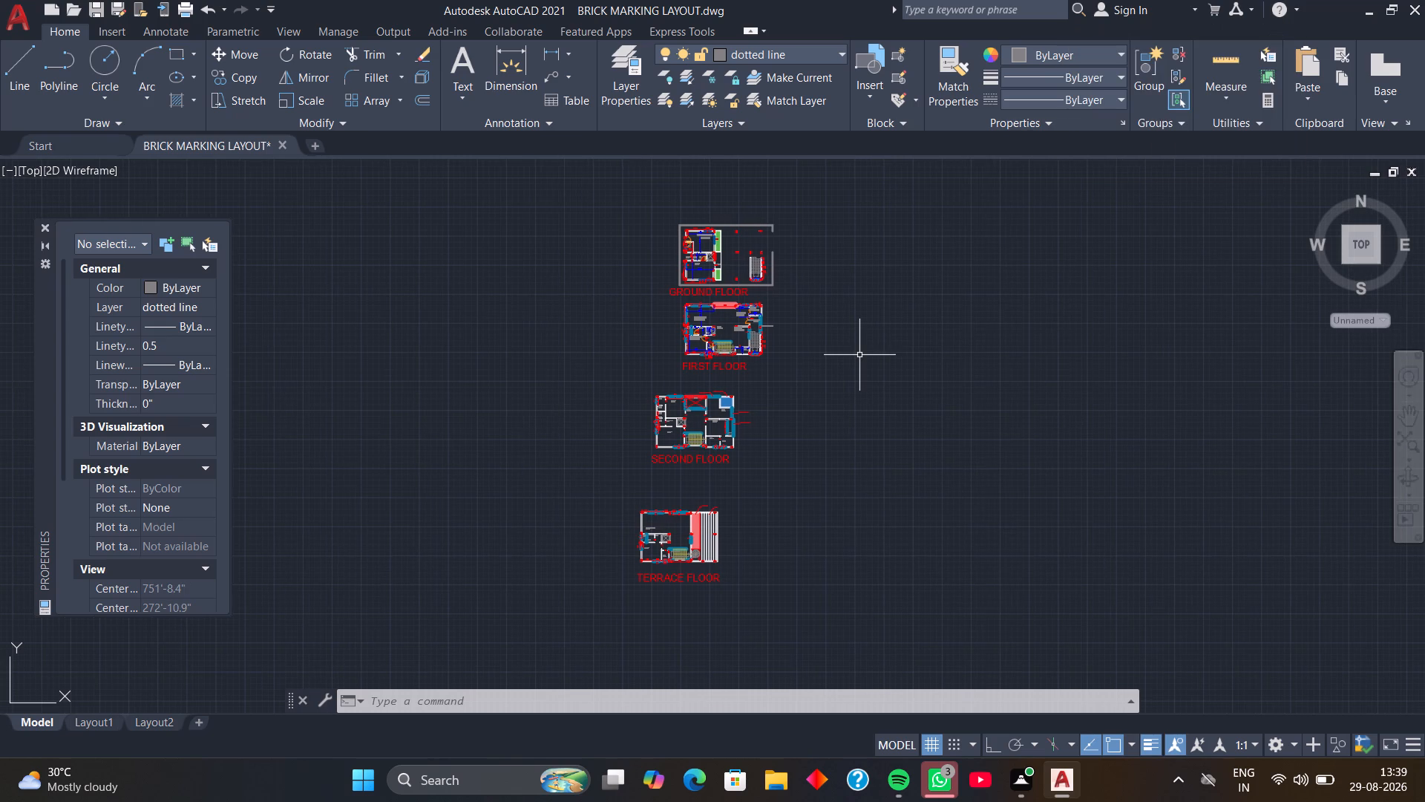
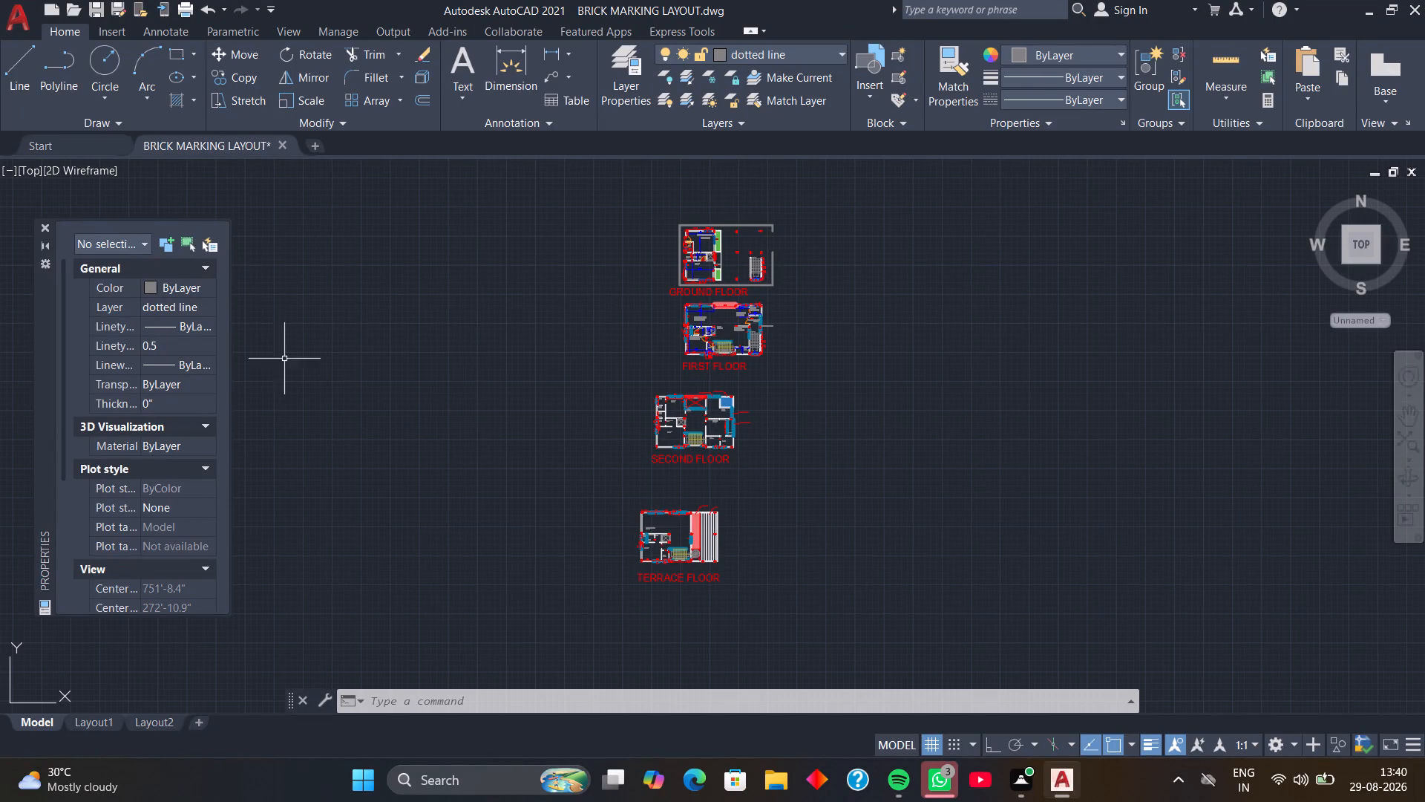
Open the recent drawing GROUND FLOOR.dwg.
left_click(10, 14)
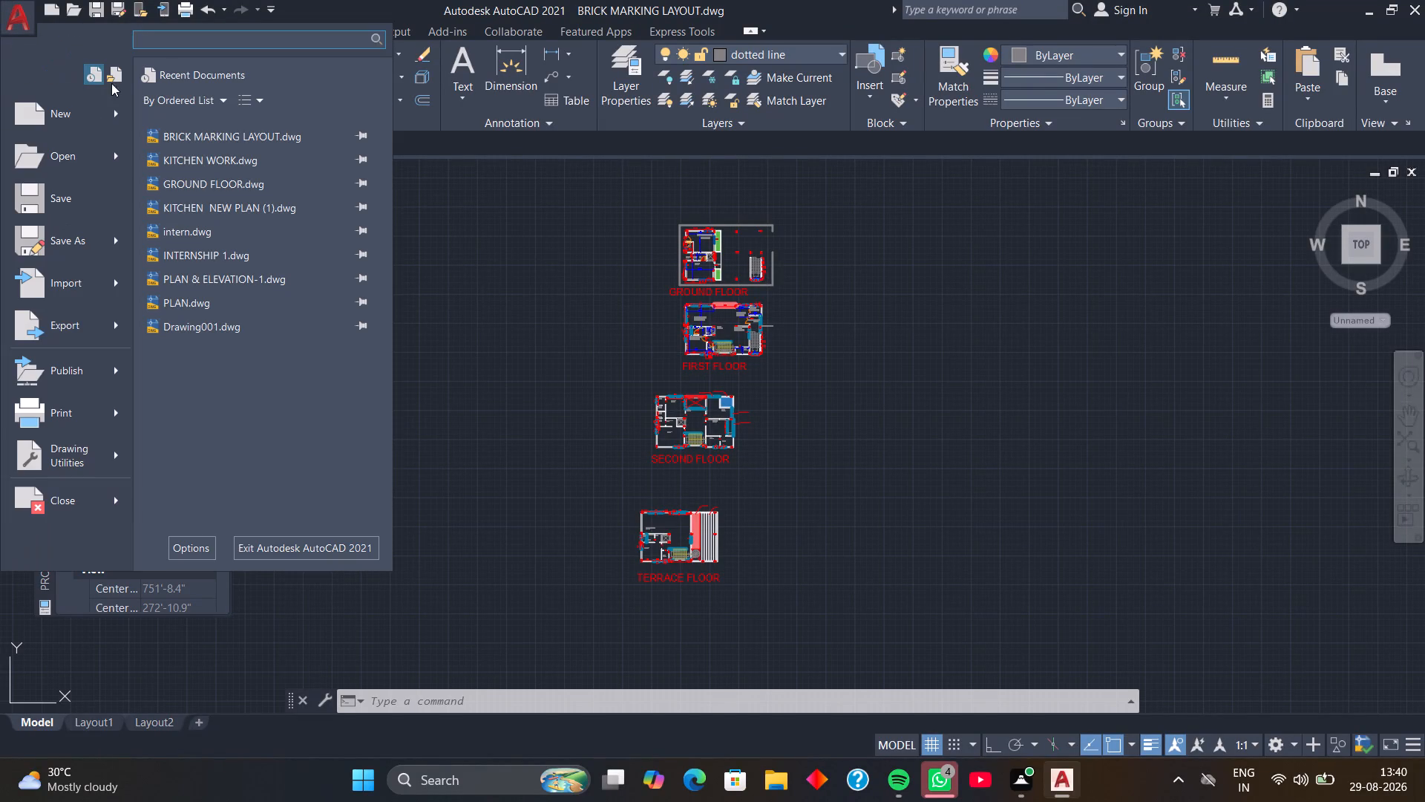
left_click(283, 183)
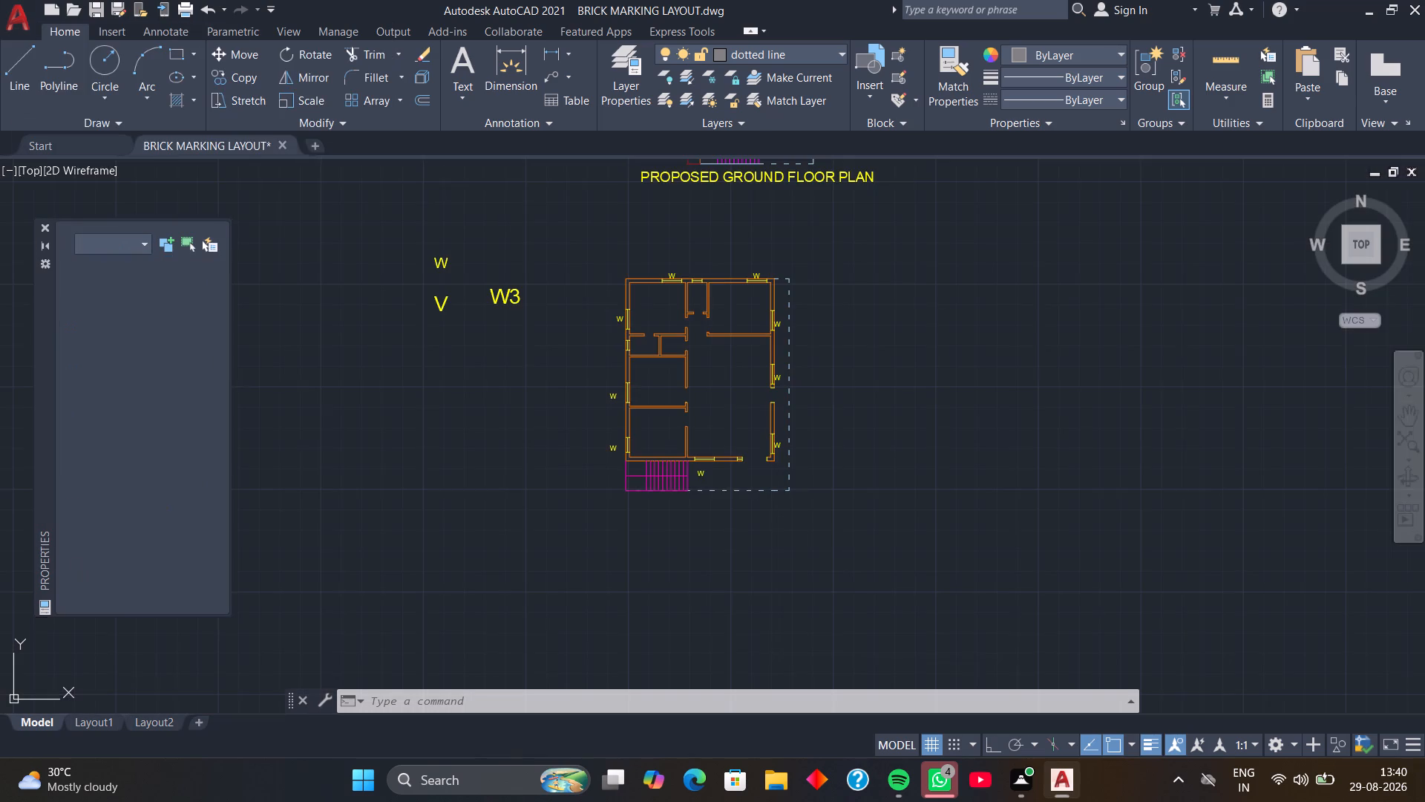
Delete the W label beside the southernmost west-wall window of the plan below the Proposed Ground Floor Plan.
middle_click(588, 356)
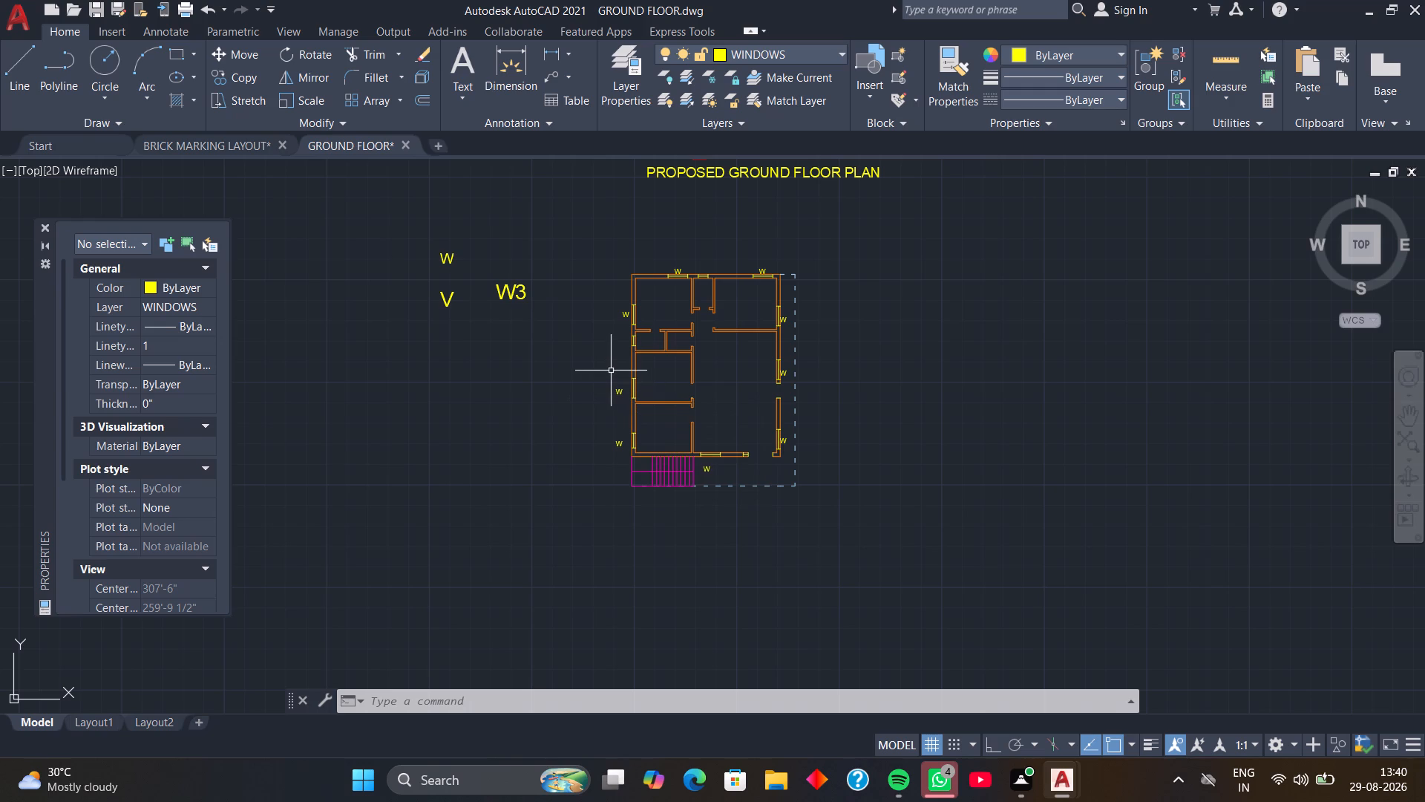
scroll(615, 440, "up", 3)
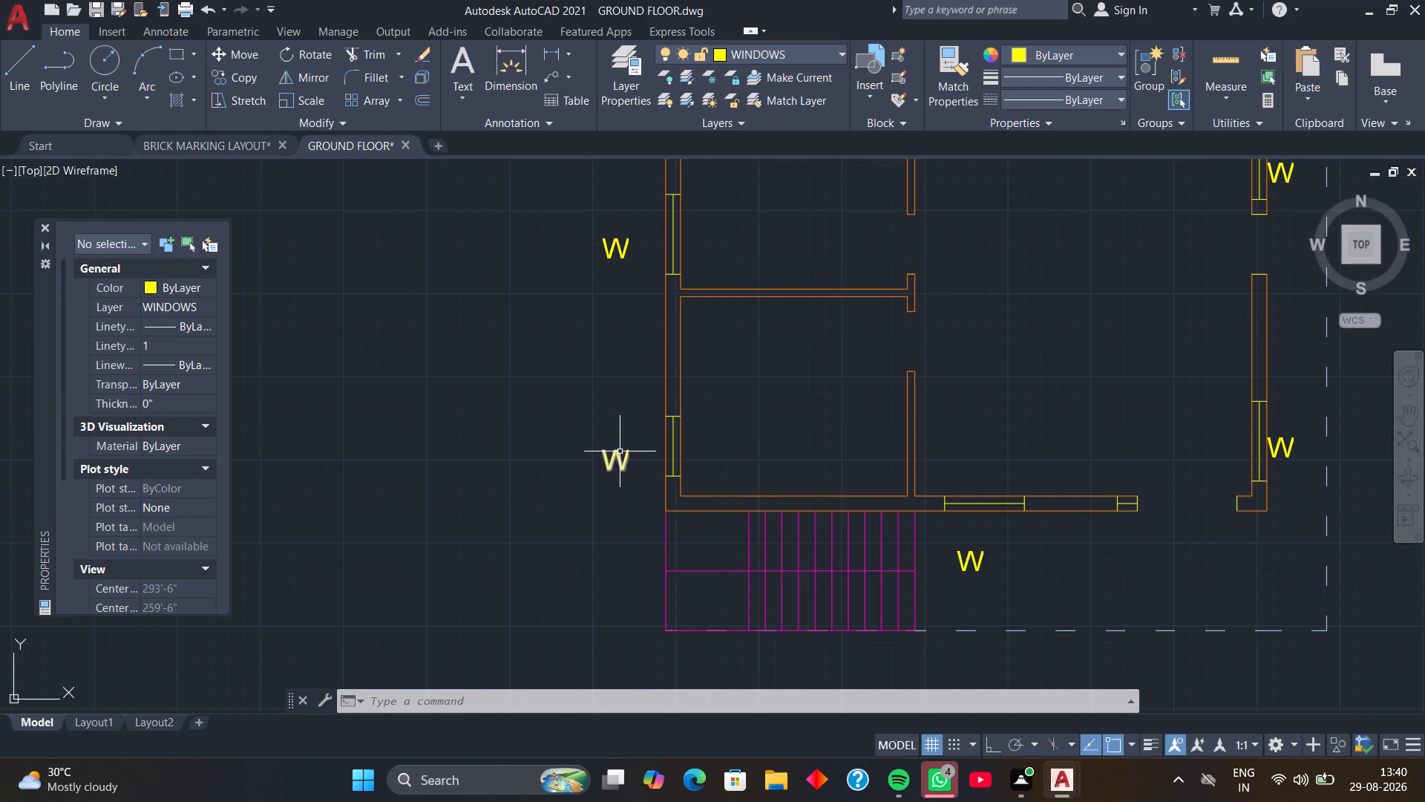
left_click(620, 460)
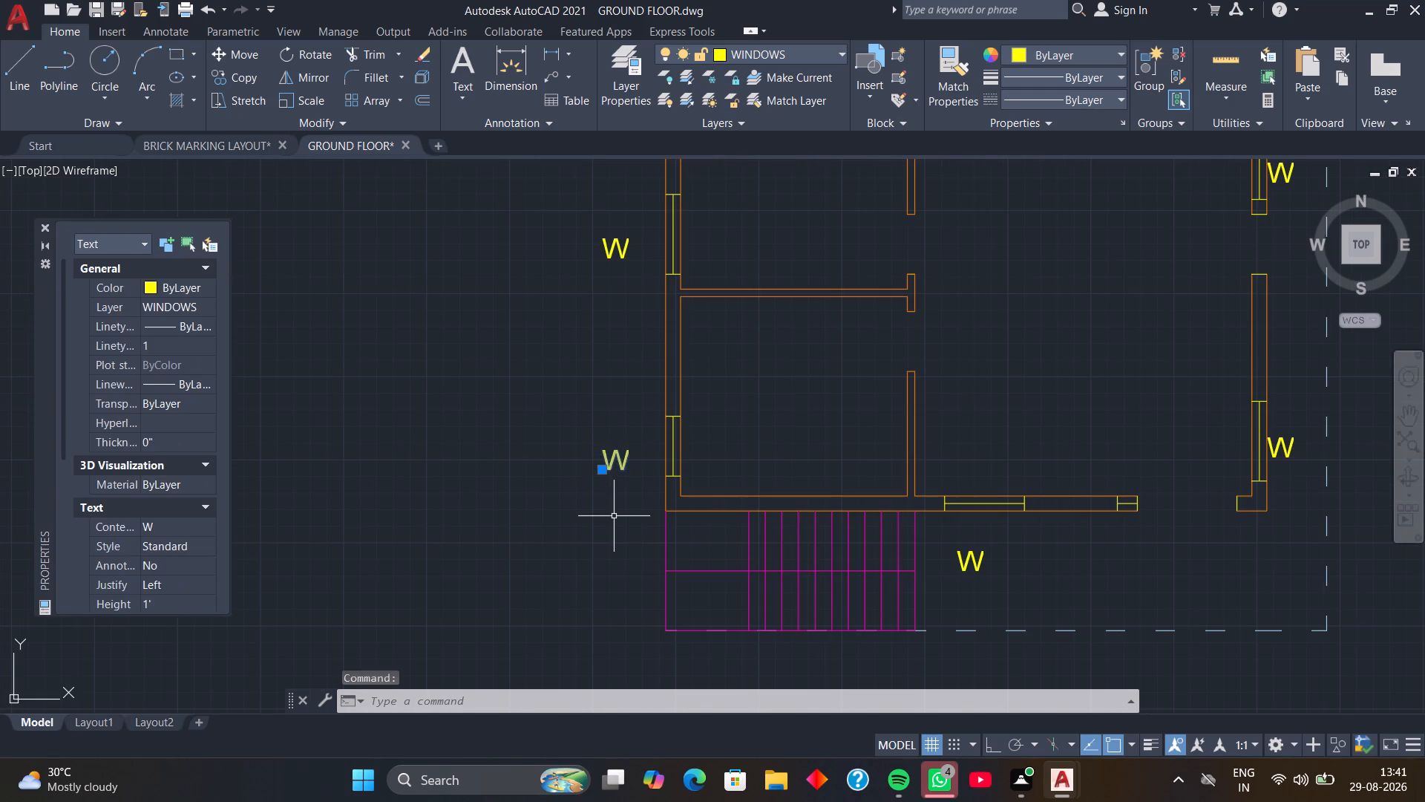
key("Delete")
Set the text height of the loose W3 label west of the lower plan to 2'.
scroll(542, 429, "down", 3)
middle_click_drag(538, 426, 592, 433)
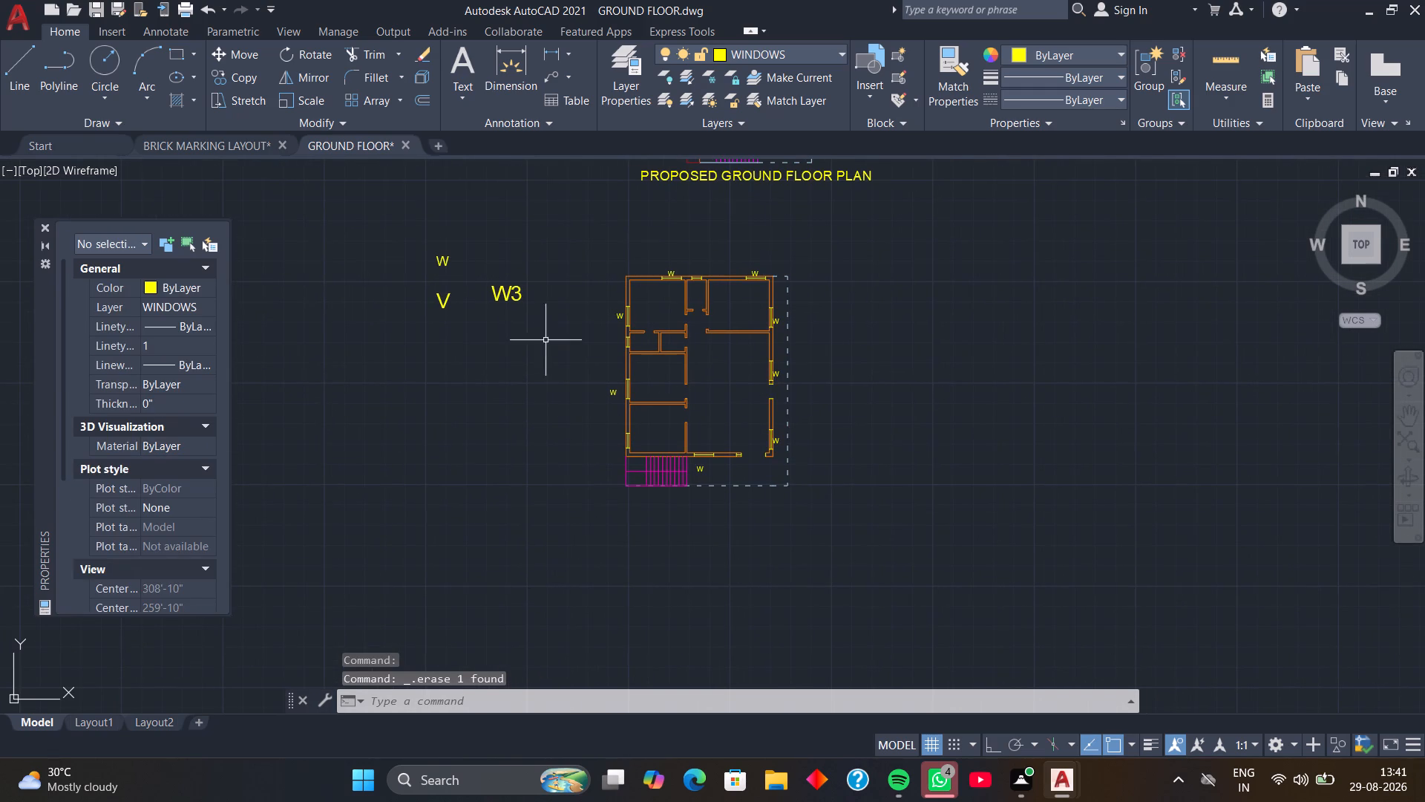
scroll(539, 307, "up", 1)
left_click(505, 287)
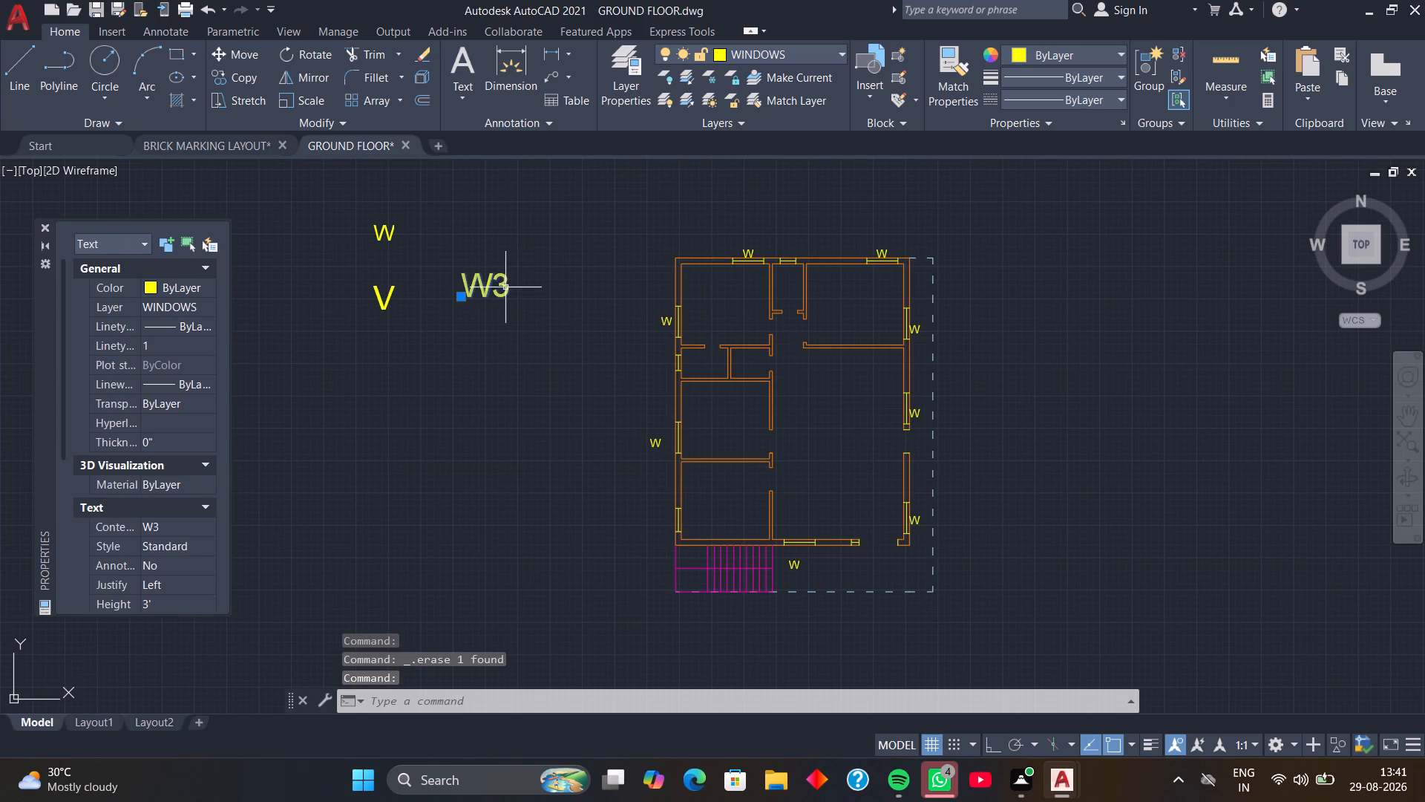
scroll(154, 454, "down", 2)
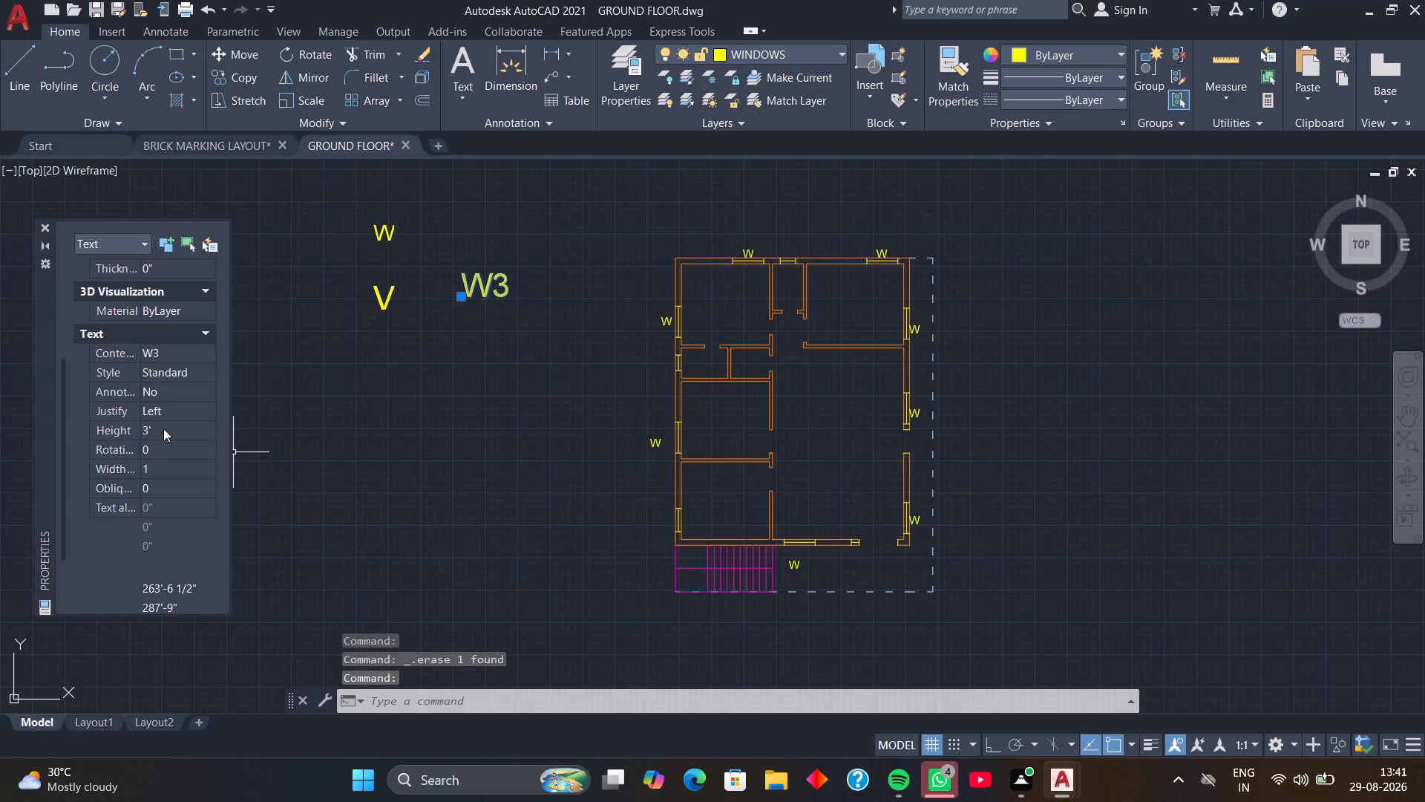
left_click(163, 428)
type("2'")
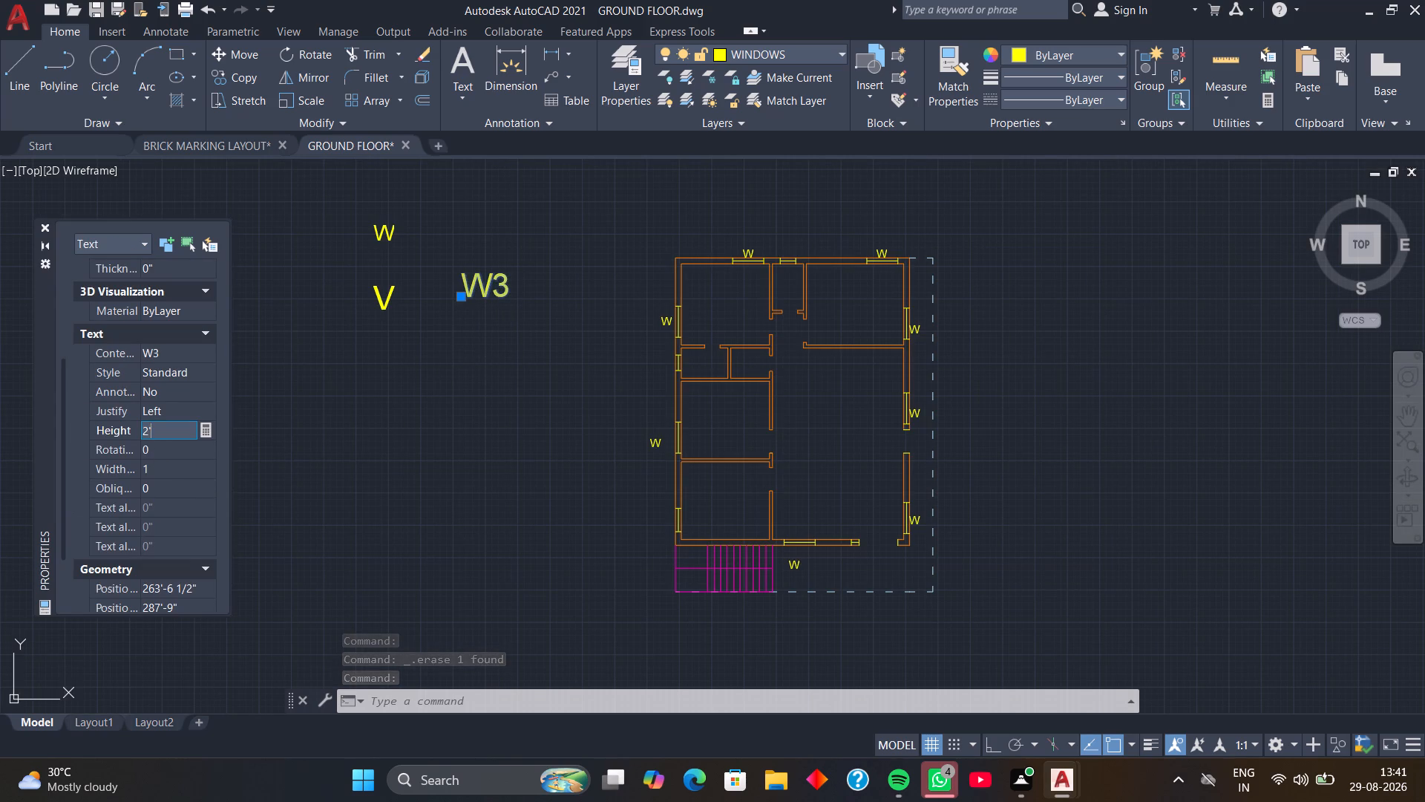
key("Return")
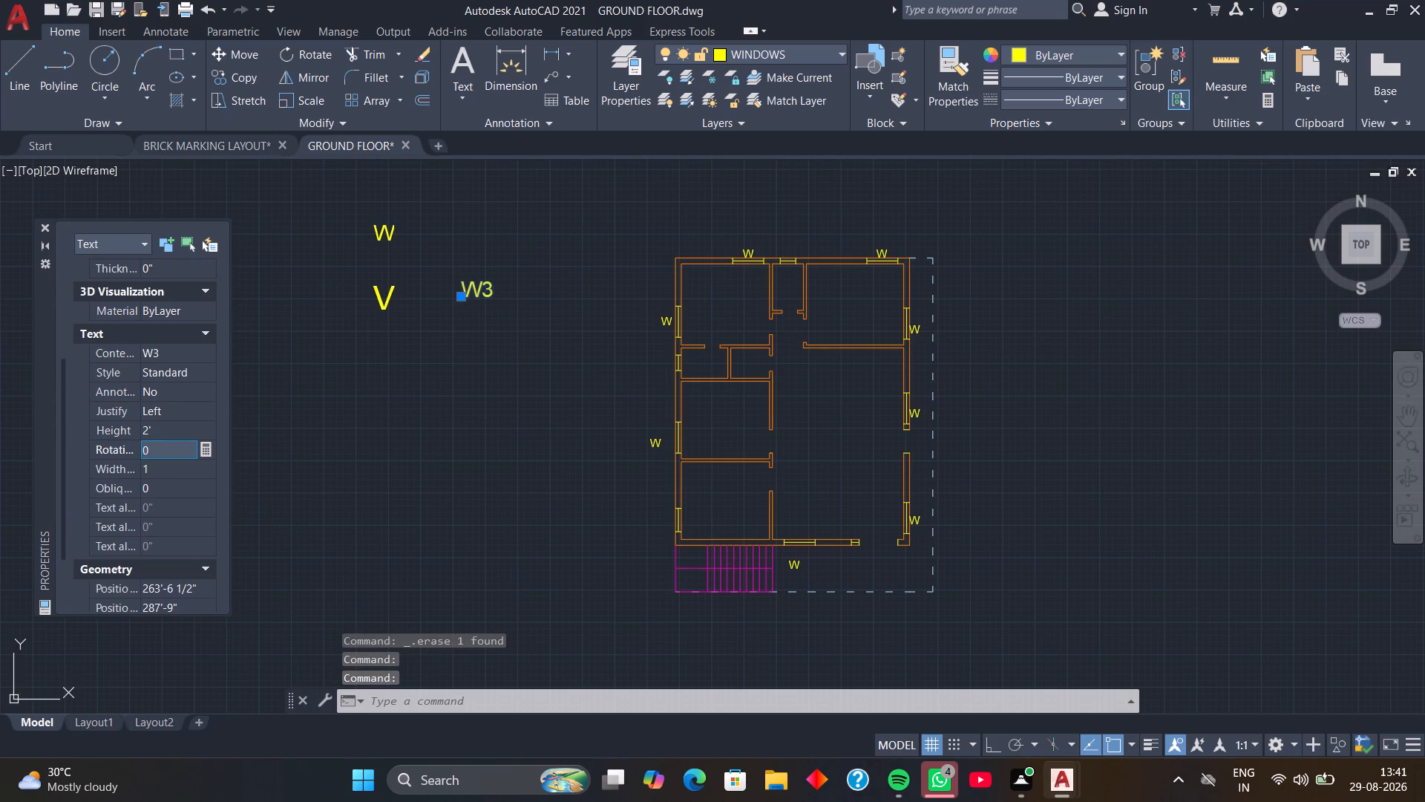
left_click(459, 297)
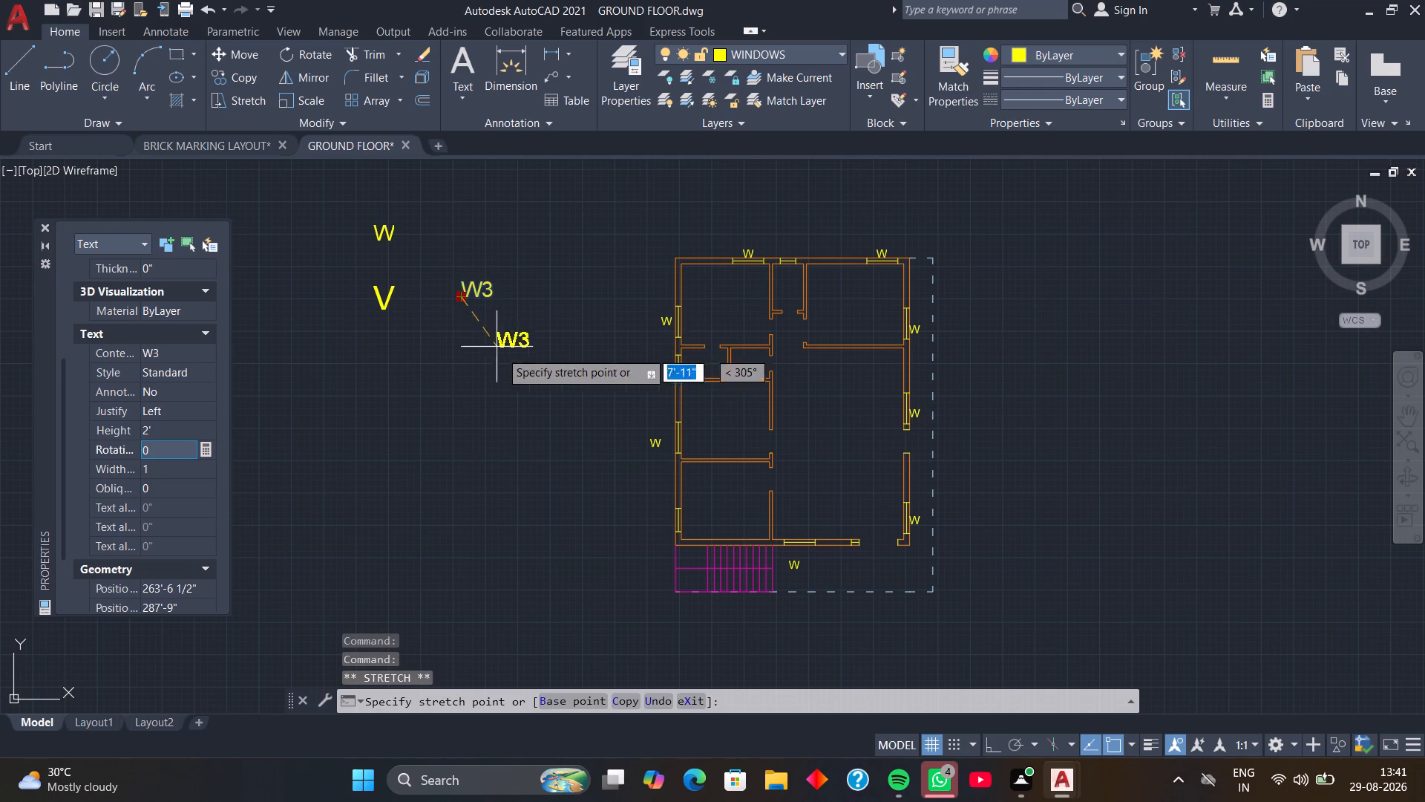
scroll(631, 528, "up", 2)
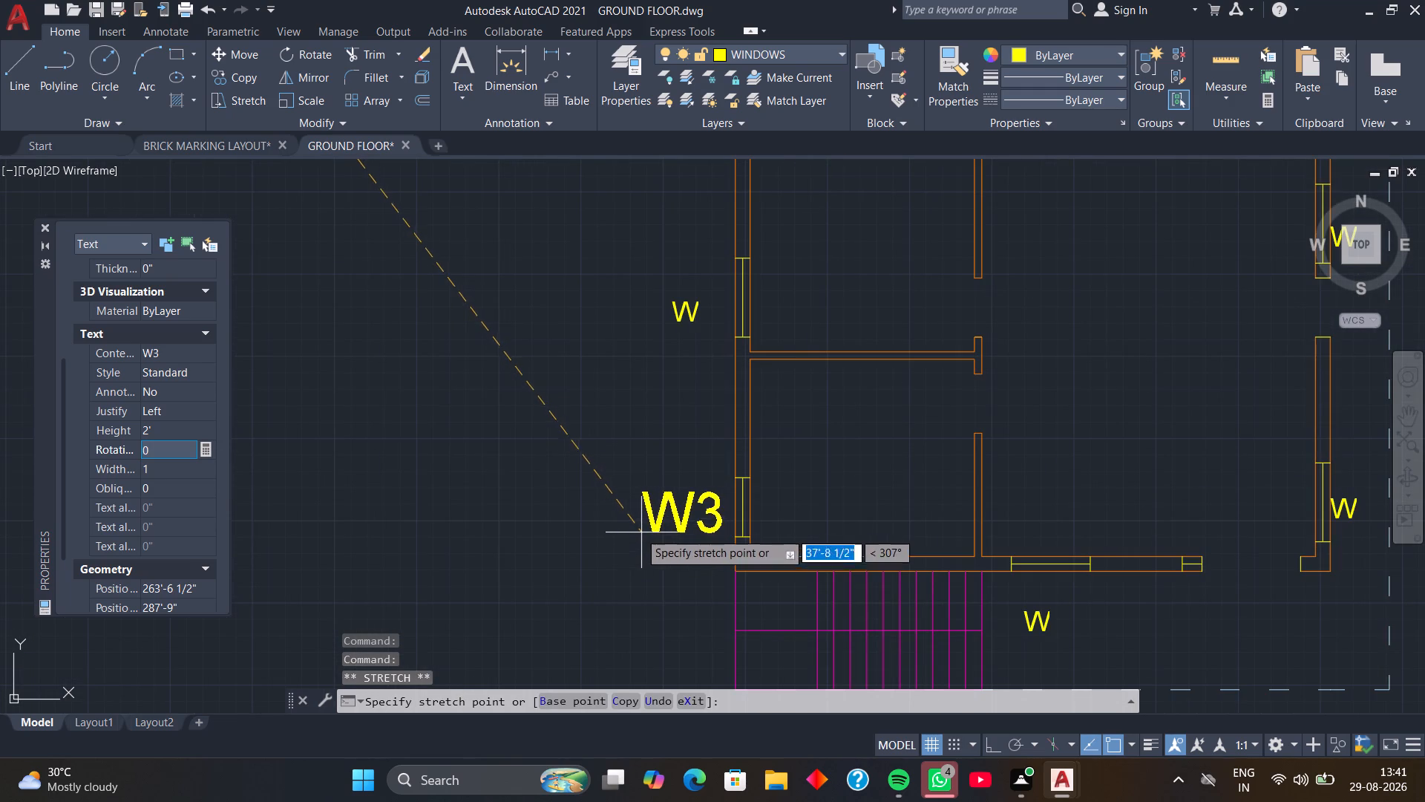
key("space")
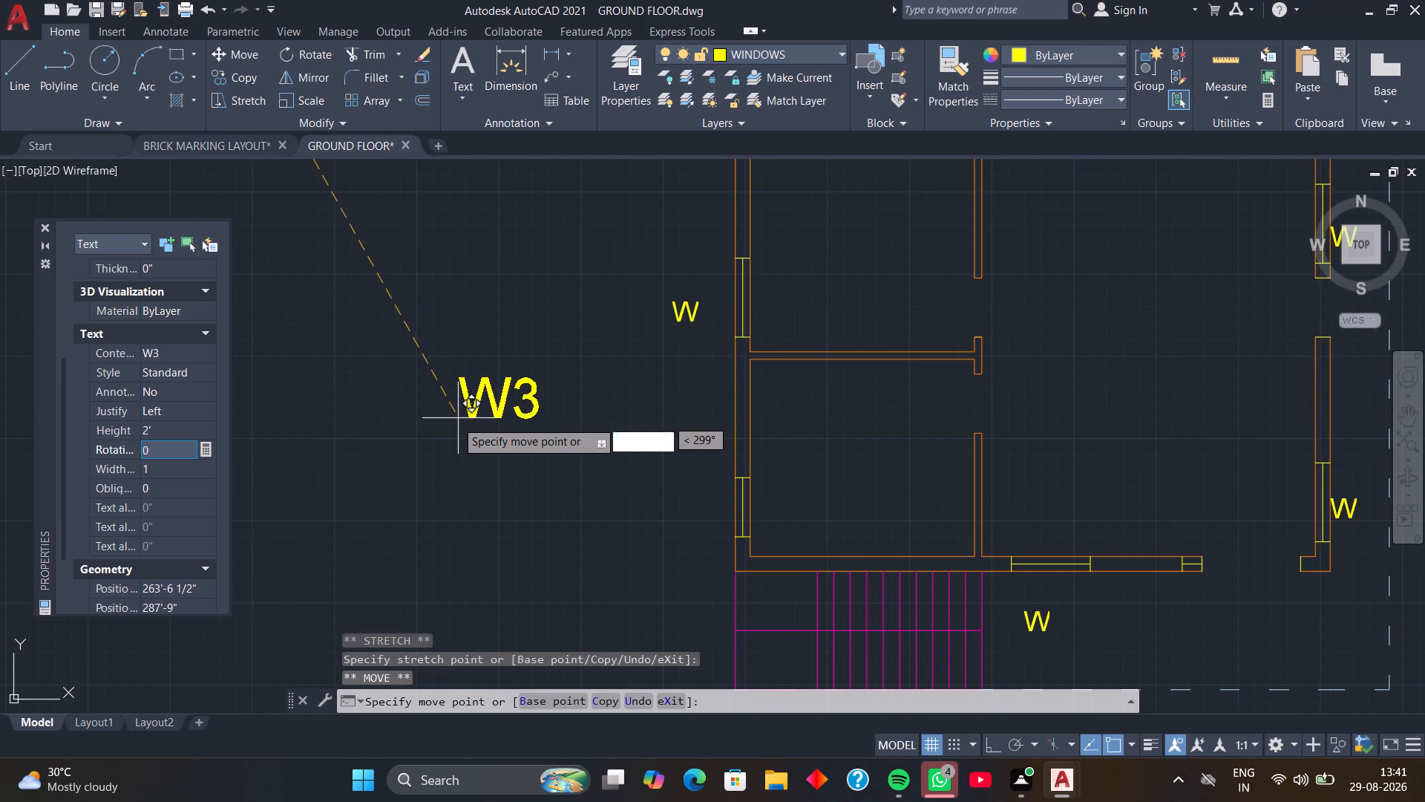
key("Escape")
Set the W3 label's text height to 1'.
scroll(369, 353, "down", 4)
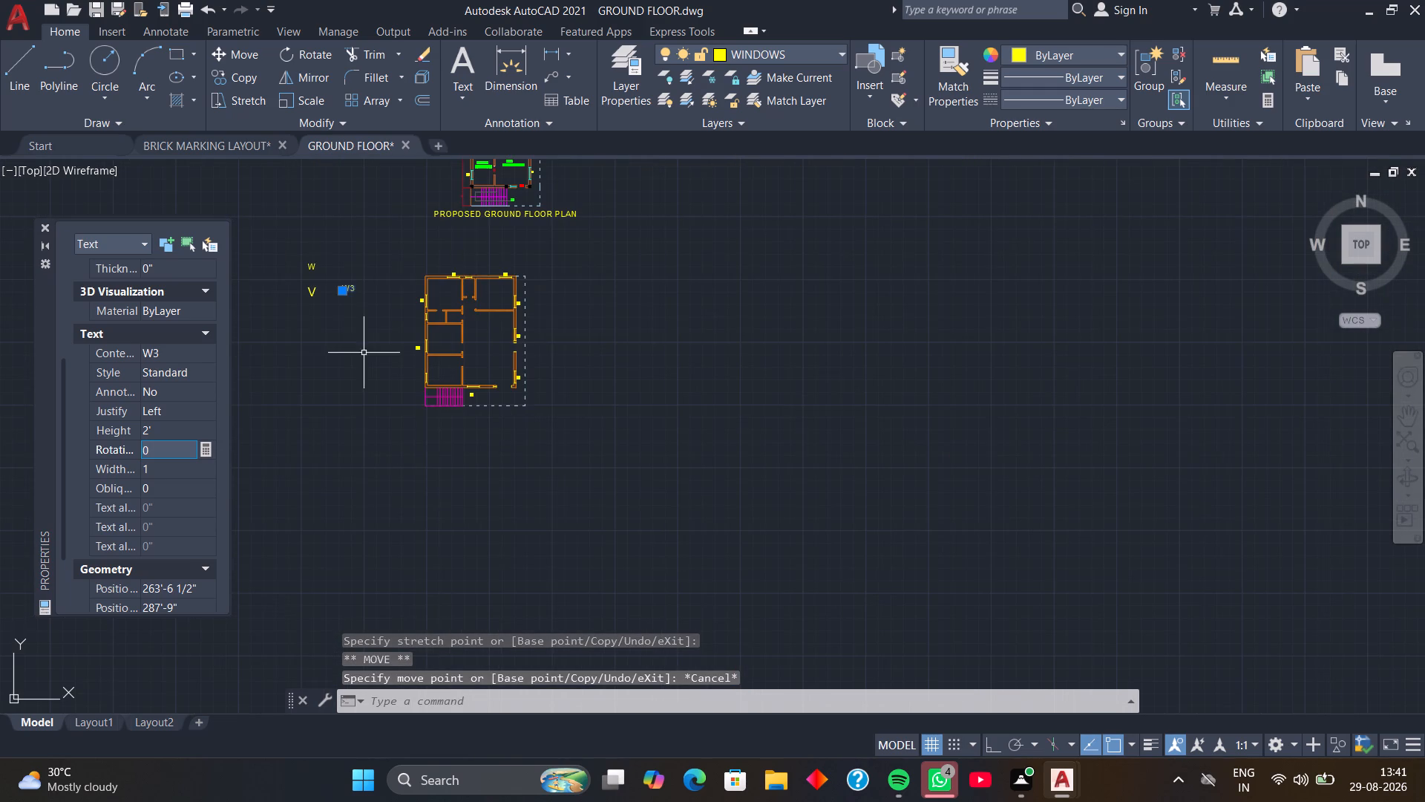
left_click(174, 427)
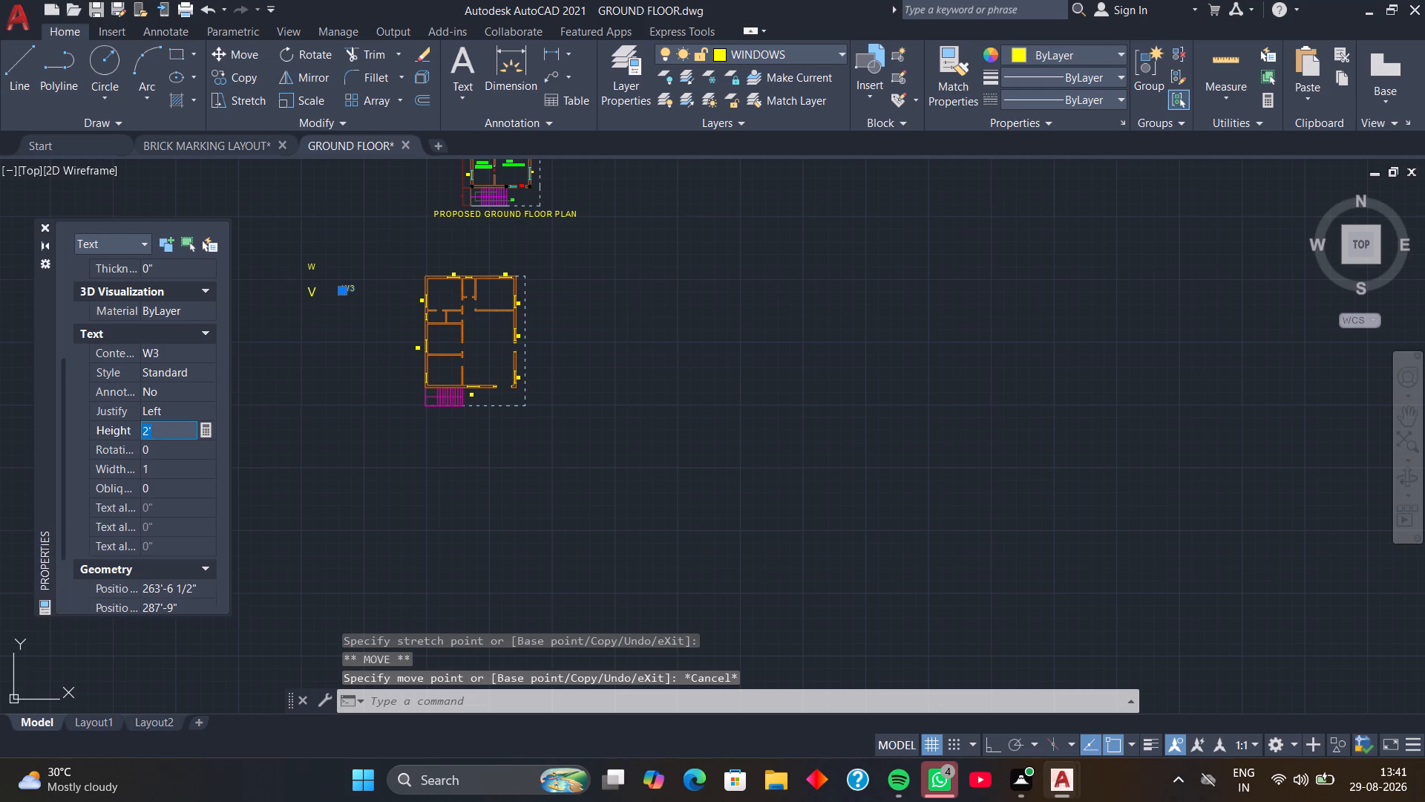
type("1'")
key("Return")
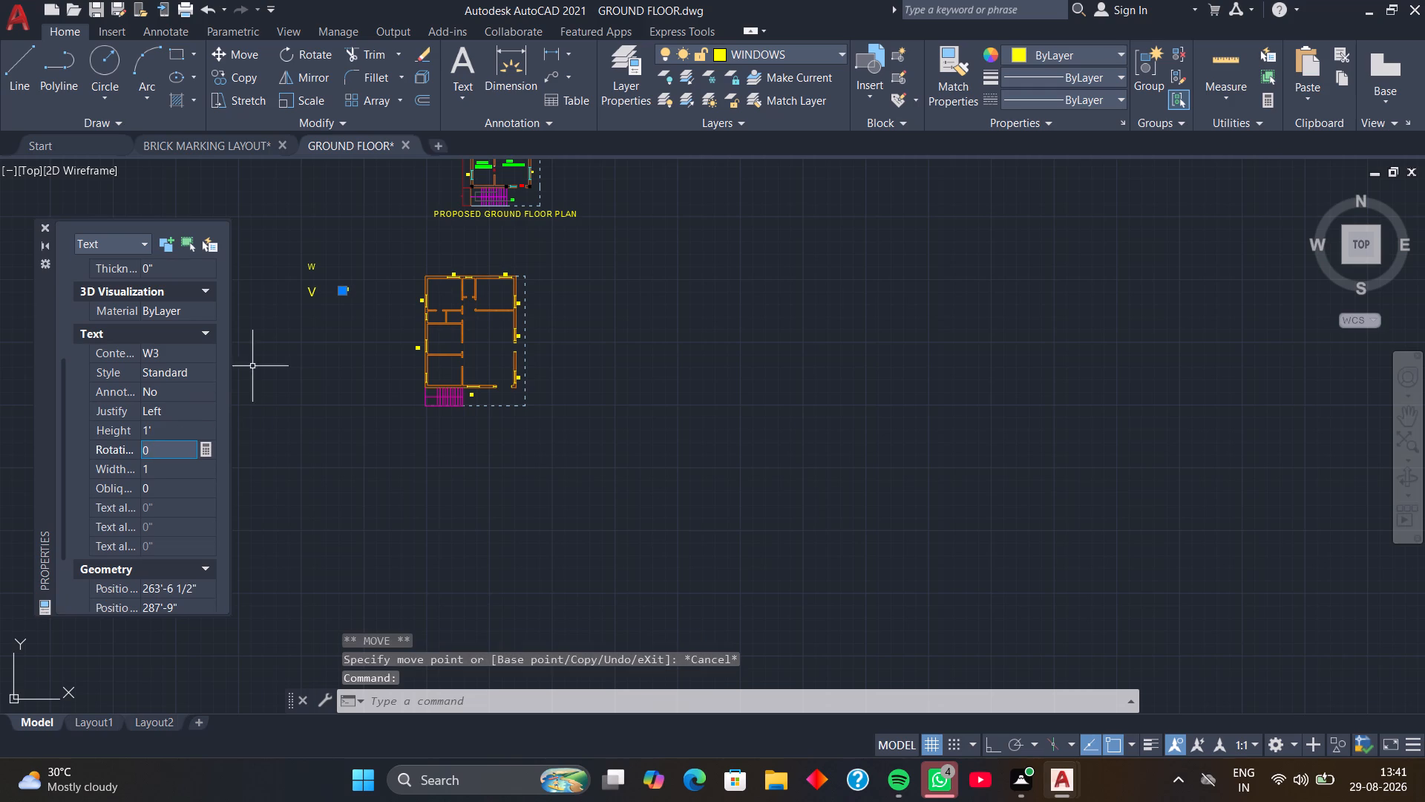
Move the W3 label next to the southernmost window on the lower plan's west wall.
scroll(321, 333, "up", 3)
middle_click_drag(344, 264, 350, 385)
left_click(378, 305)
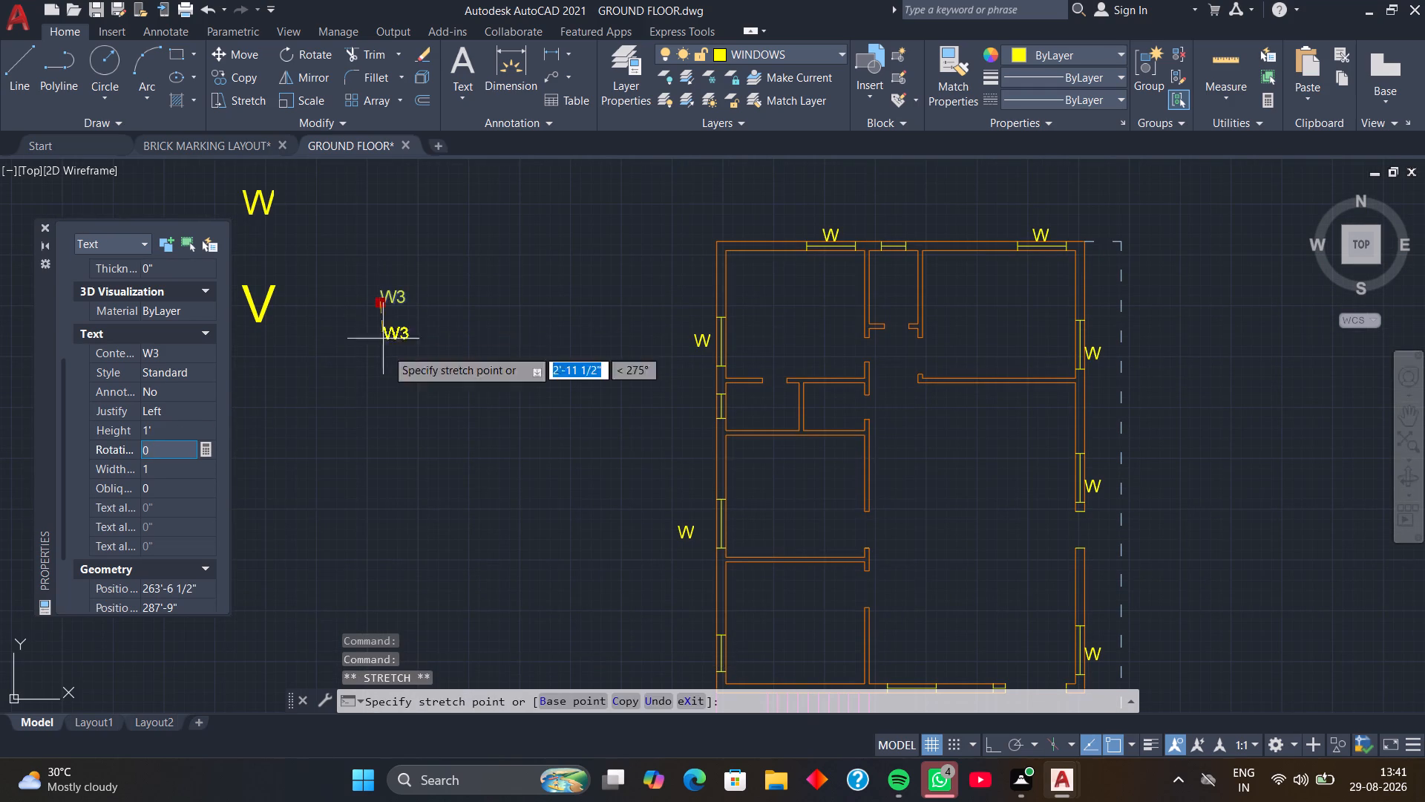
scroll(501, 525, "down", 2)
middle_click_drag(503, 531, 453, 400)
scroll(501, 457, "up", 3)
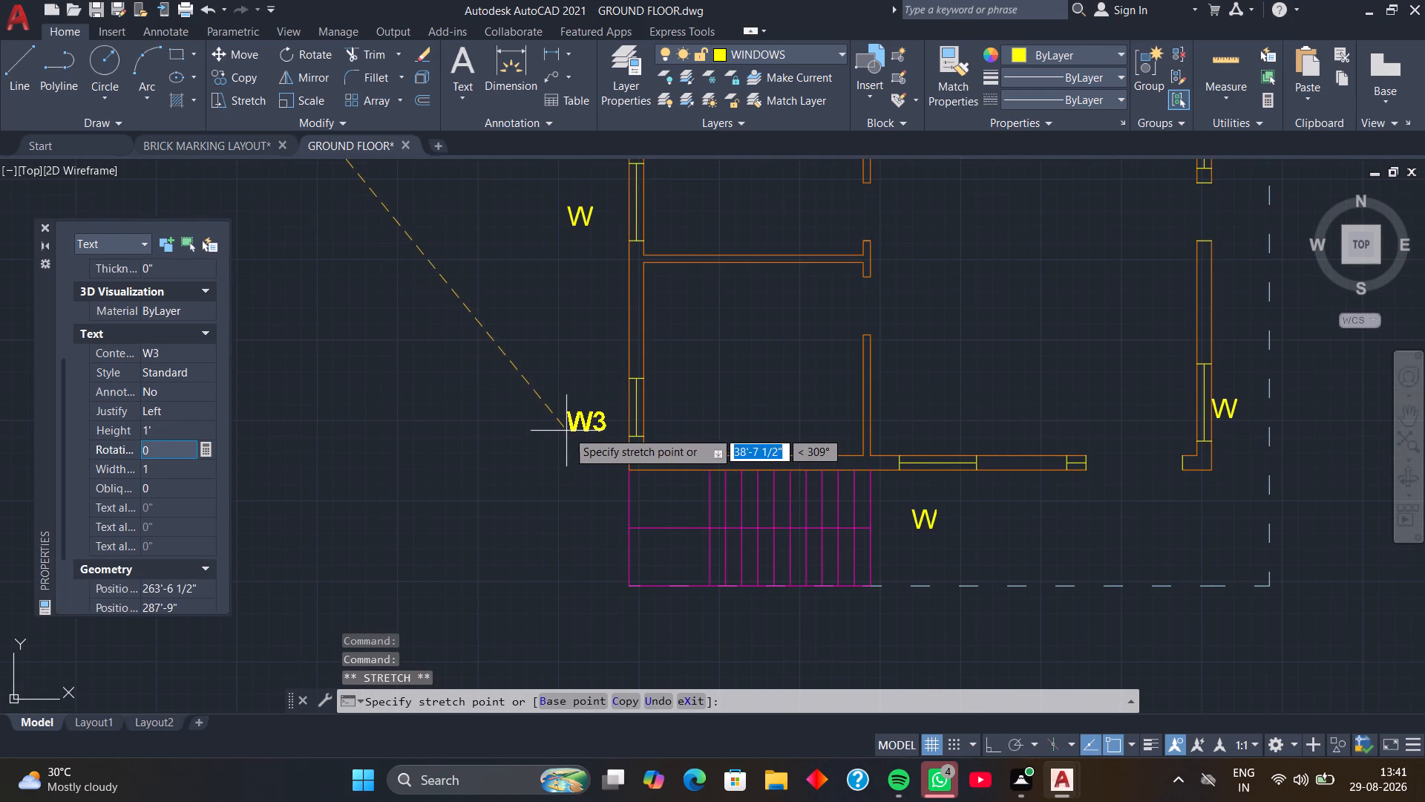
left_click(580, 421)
Erase the W3 label beside the lower plan's southernmost west-wall window.
scroll(509, 422, "down", 2)
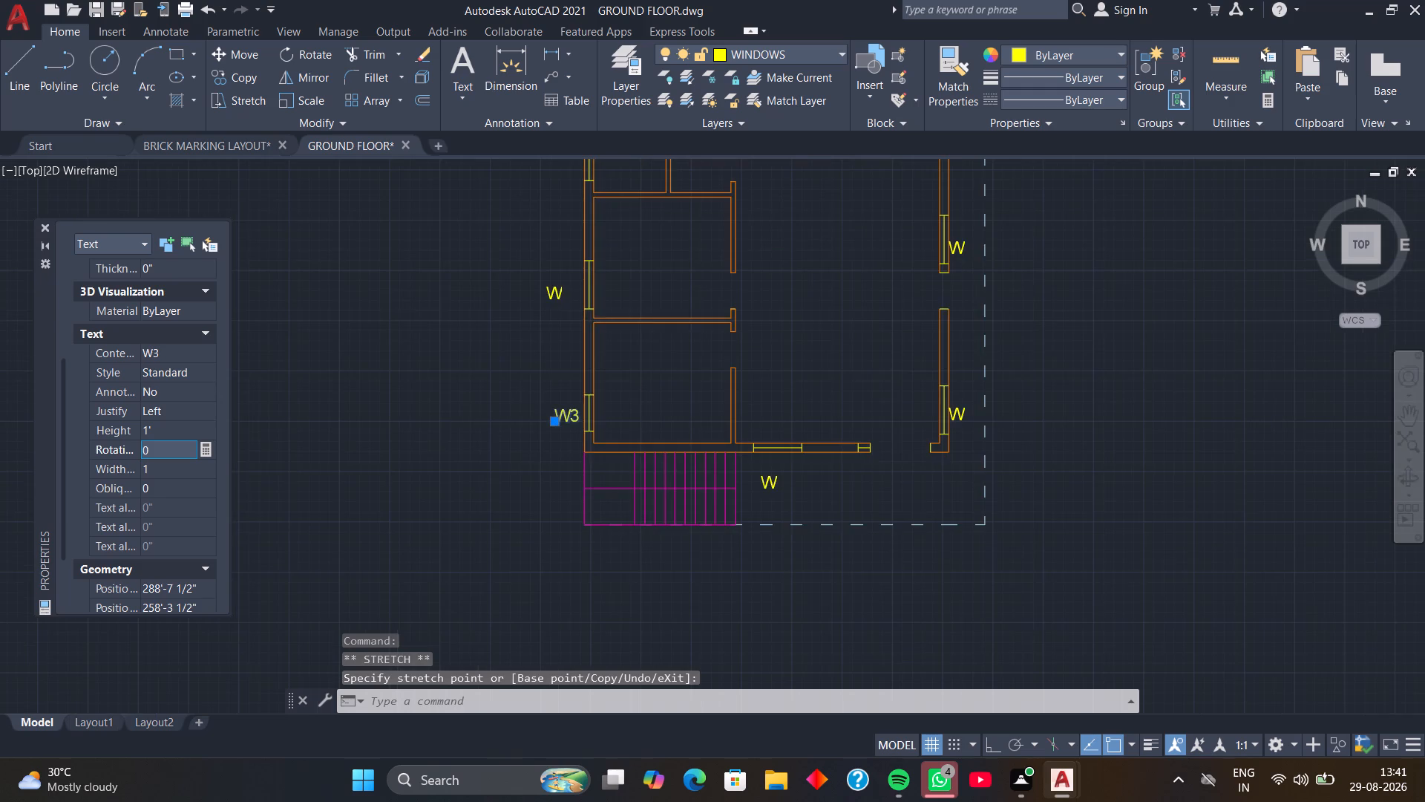
key("space")
scroll(494, 392, "down", 2)
middle_click_drag(472, 365, 551, 374)
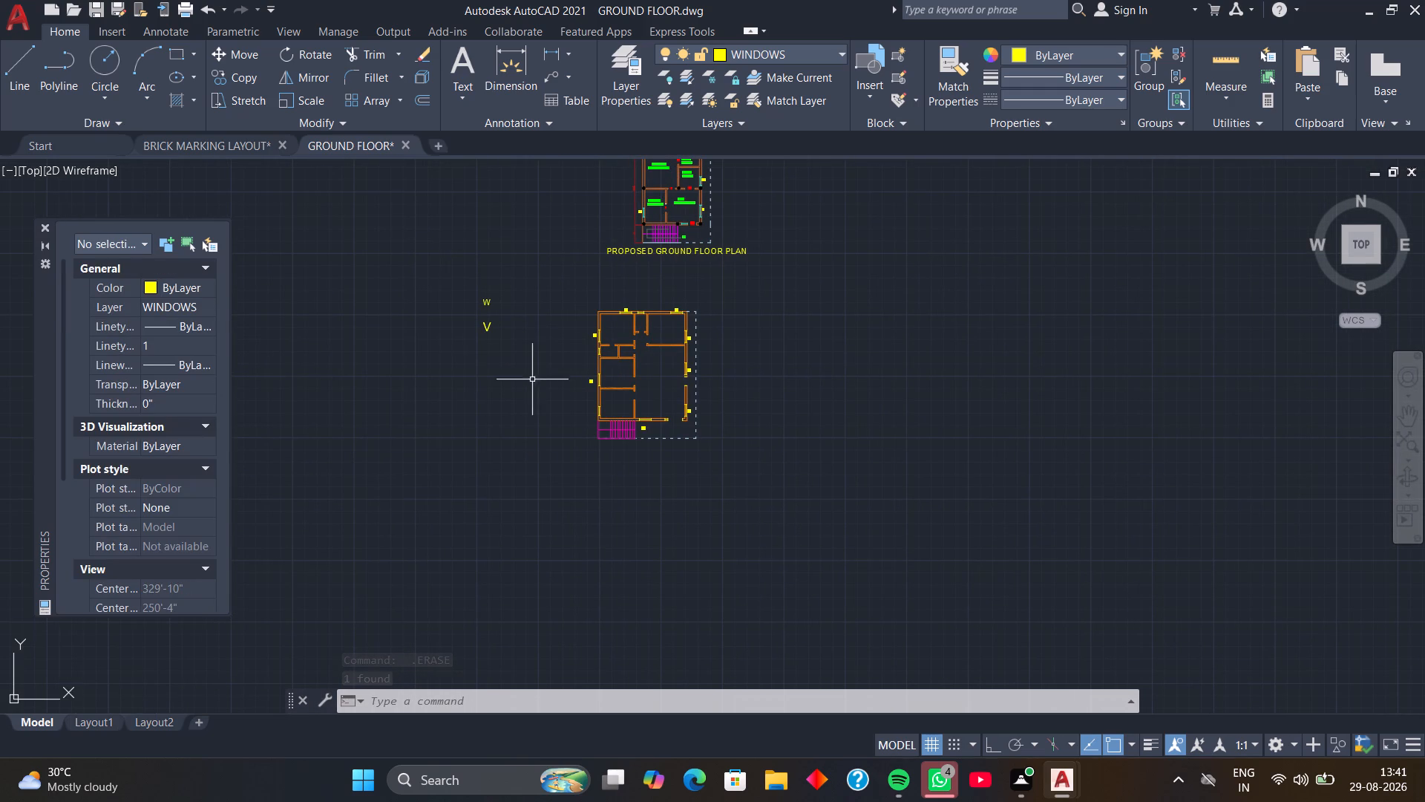
middle_click_drag(540, 388, 577, 390)
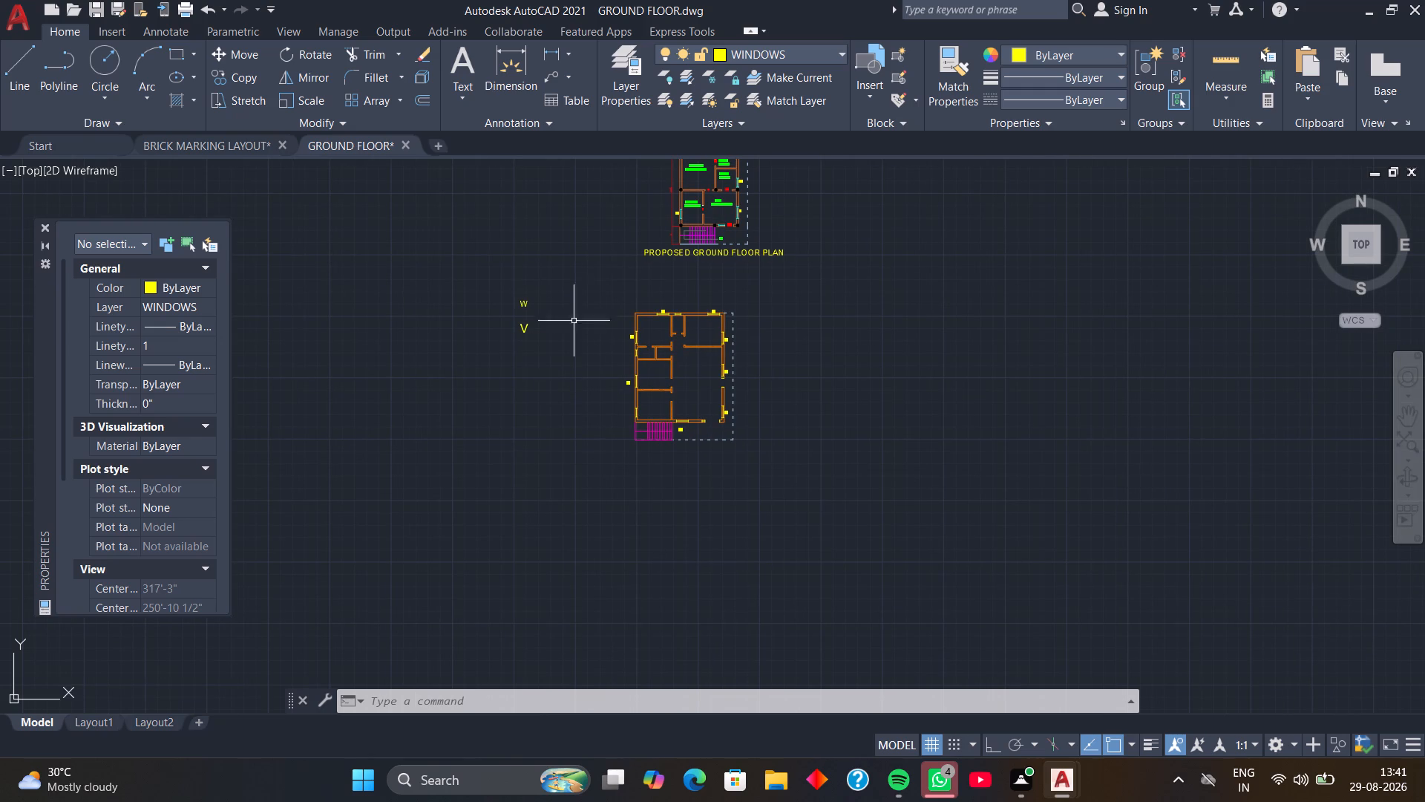
On the DOORS layer with Ortho on, place single-line texts D, D2 and MD, height 1' and rotation 0, in the empty area west of the lower plan.
left_click(841, 51)
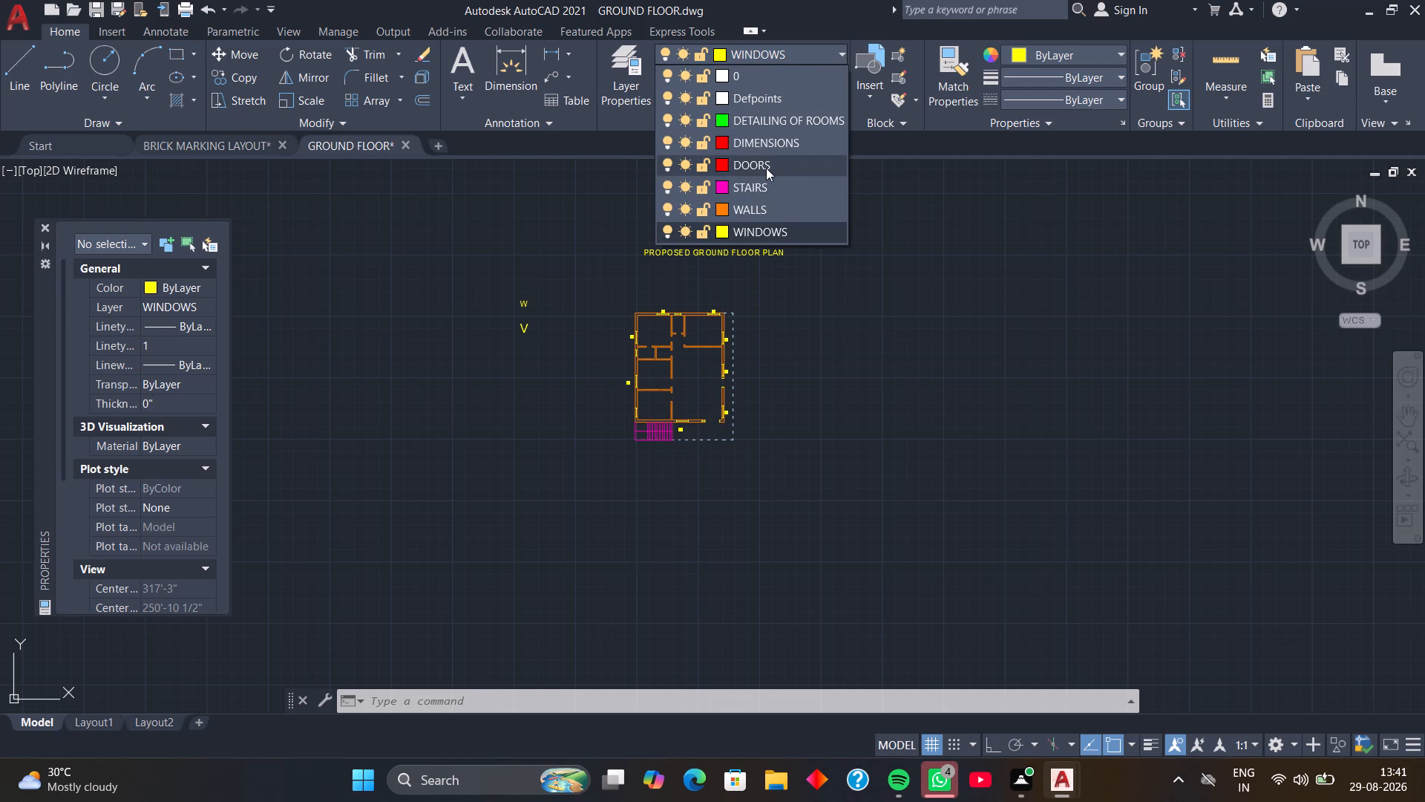
left_click(766, 168)
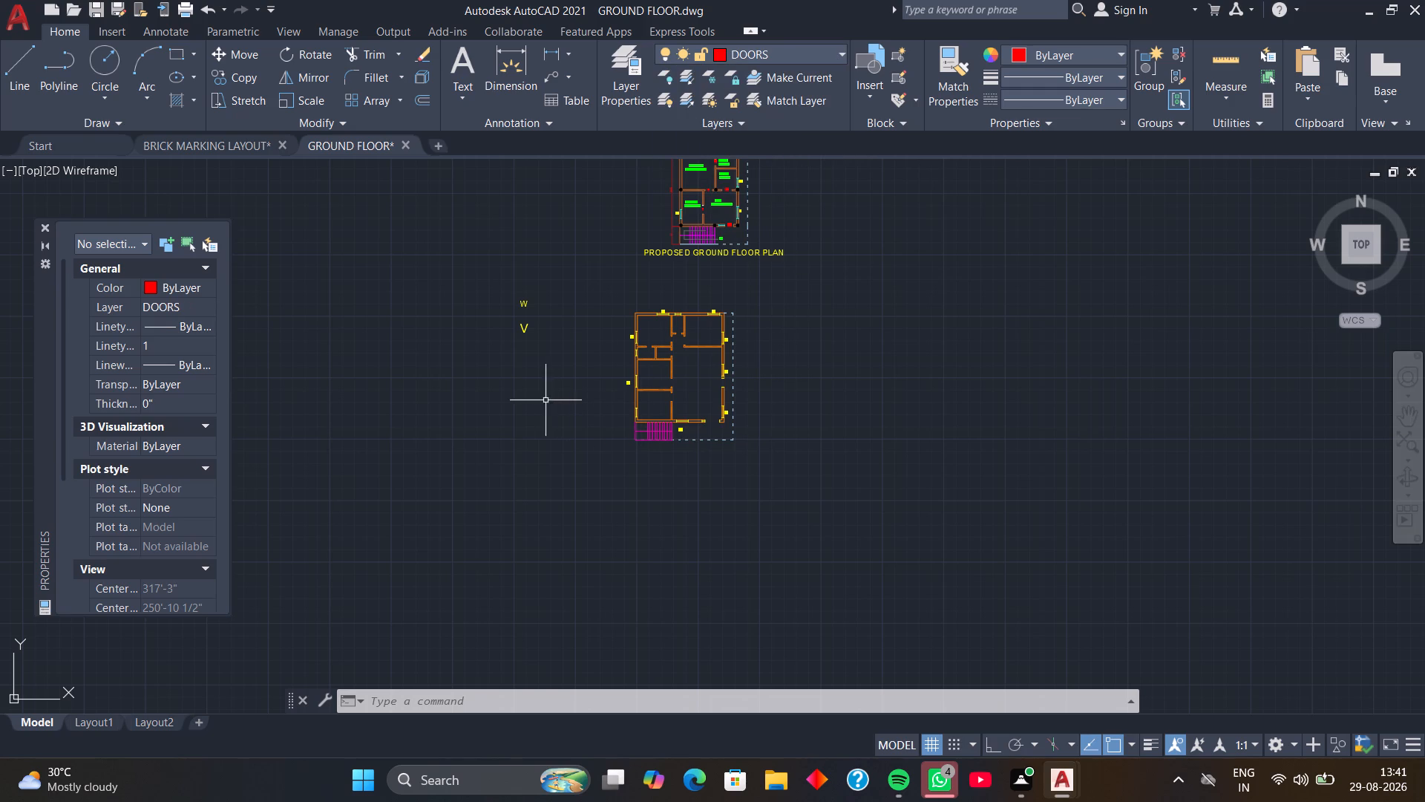
type("dt")
key("space")
left_click(436, 355)
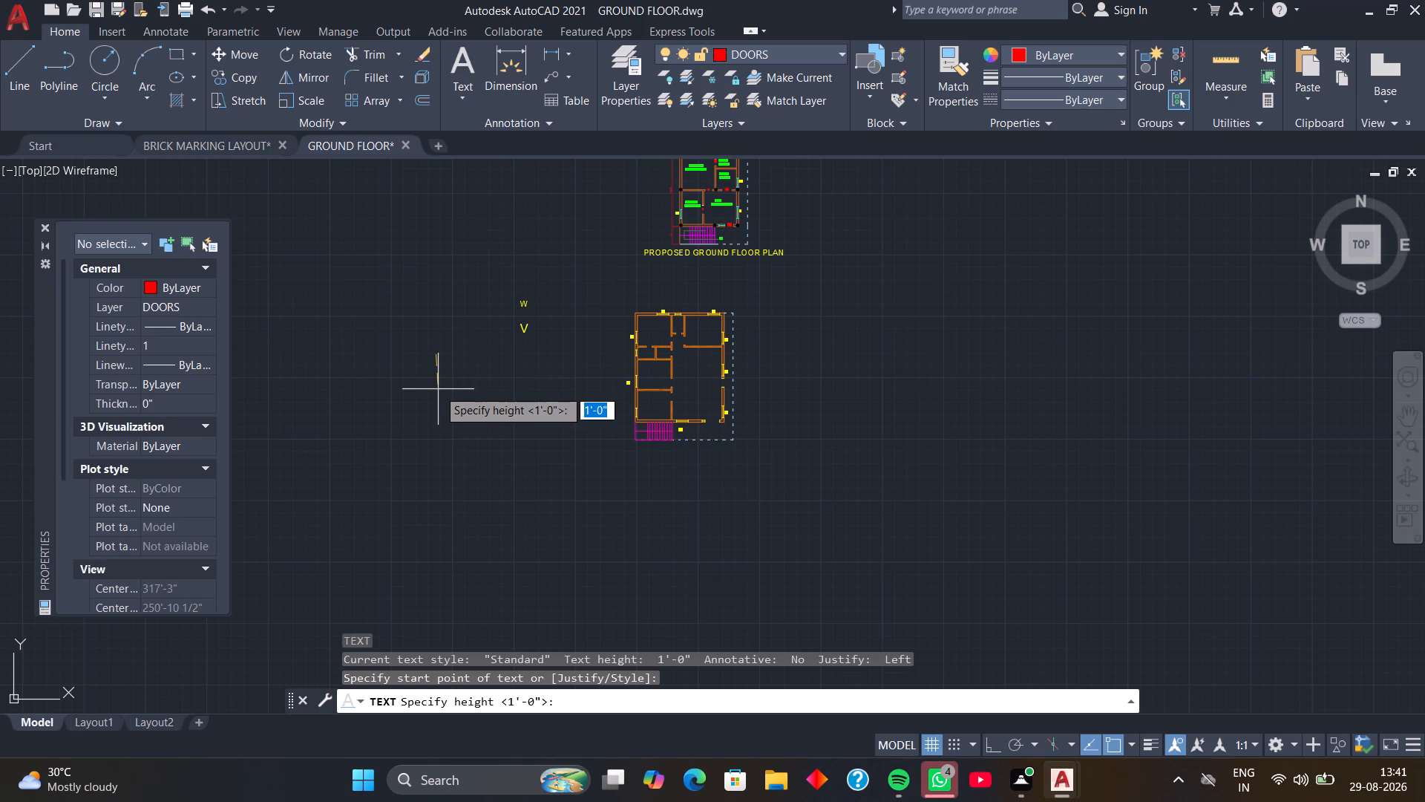
key("F8")
key("Return")
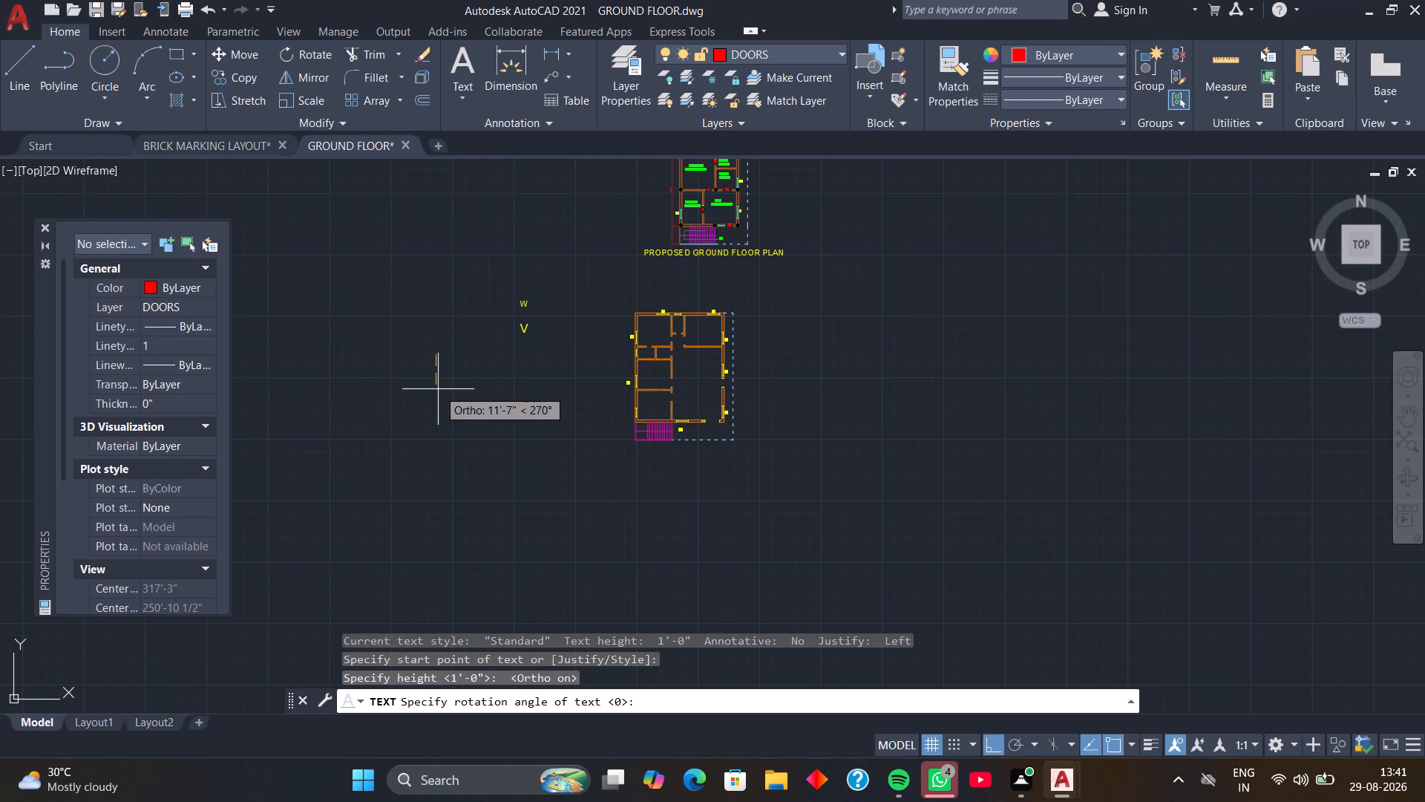
key("0")
key("Return")
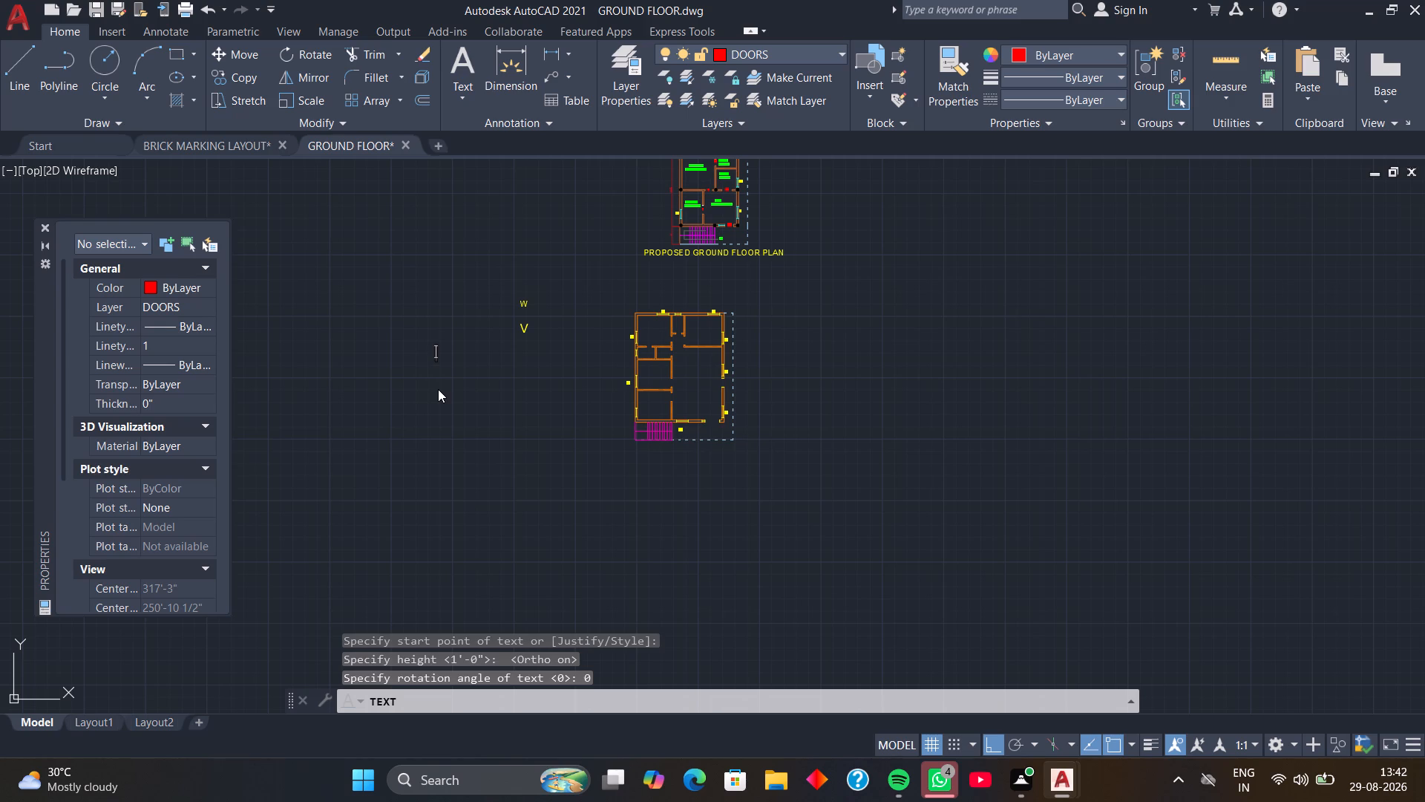
key("d")
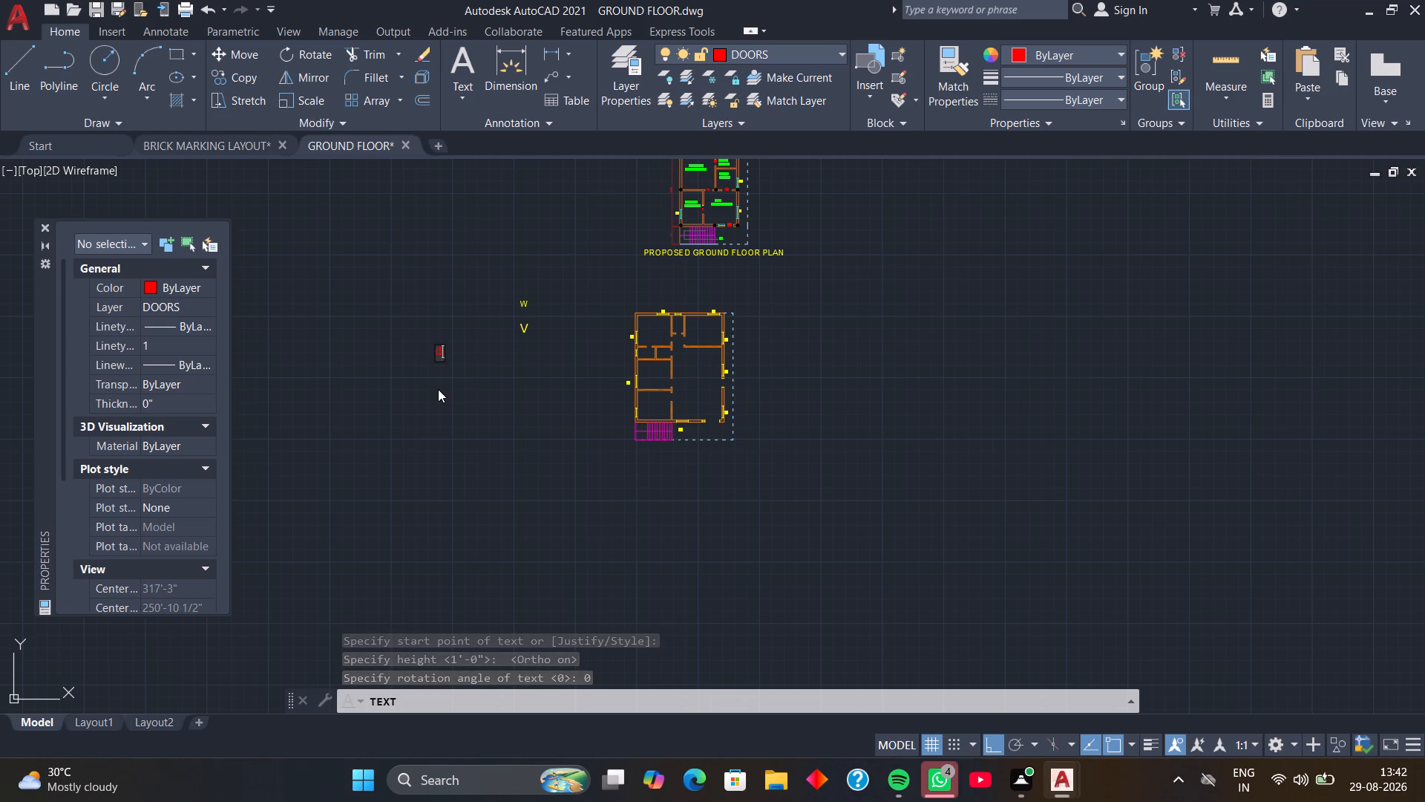
key("BackSpace")
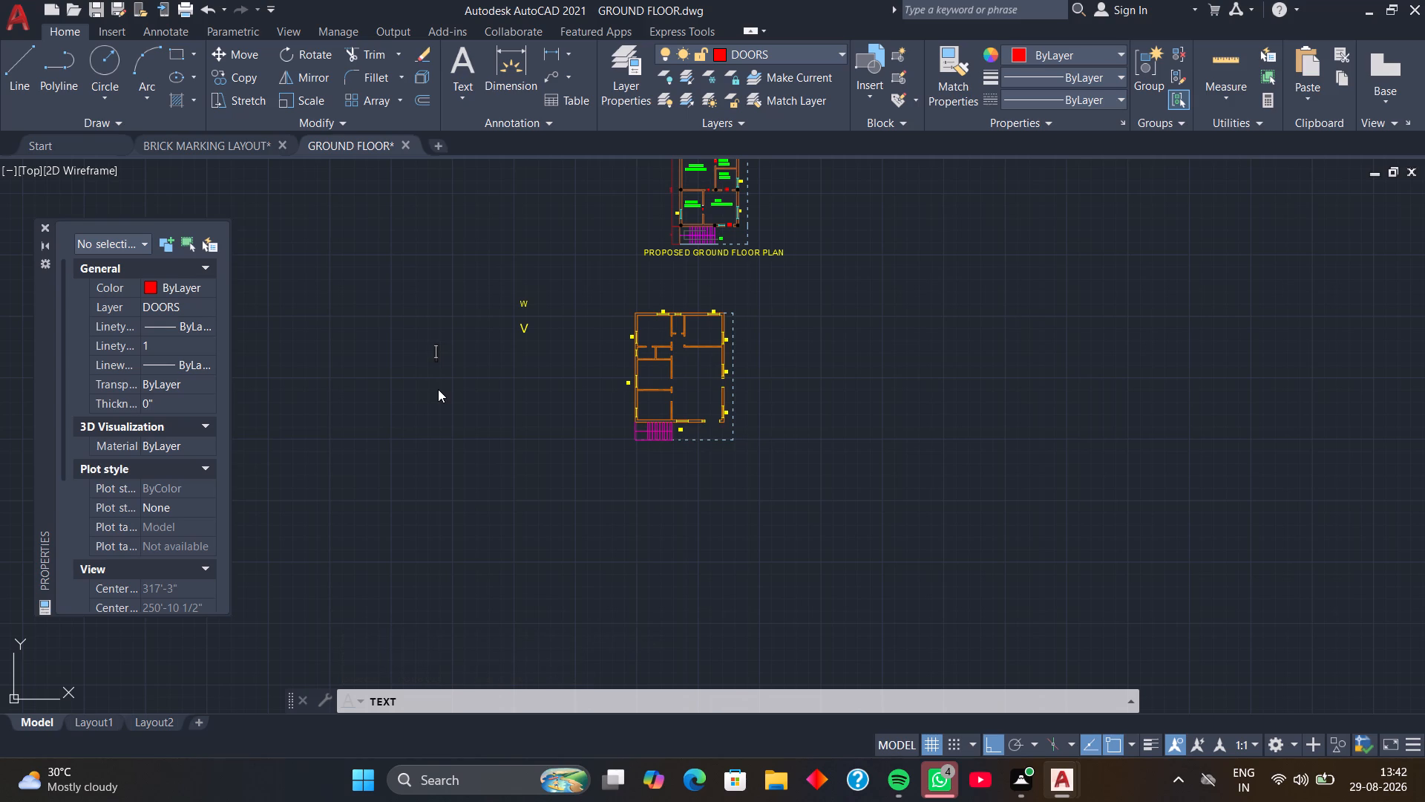
key("d")
key("Return")
type("D2")
key("Return")
type("MD")
key("Return")
key("Return")
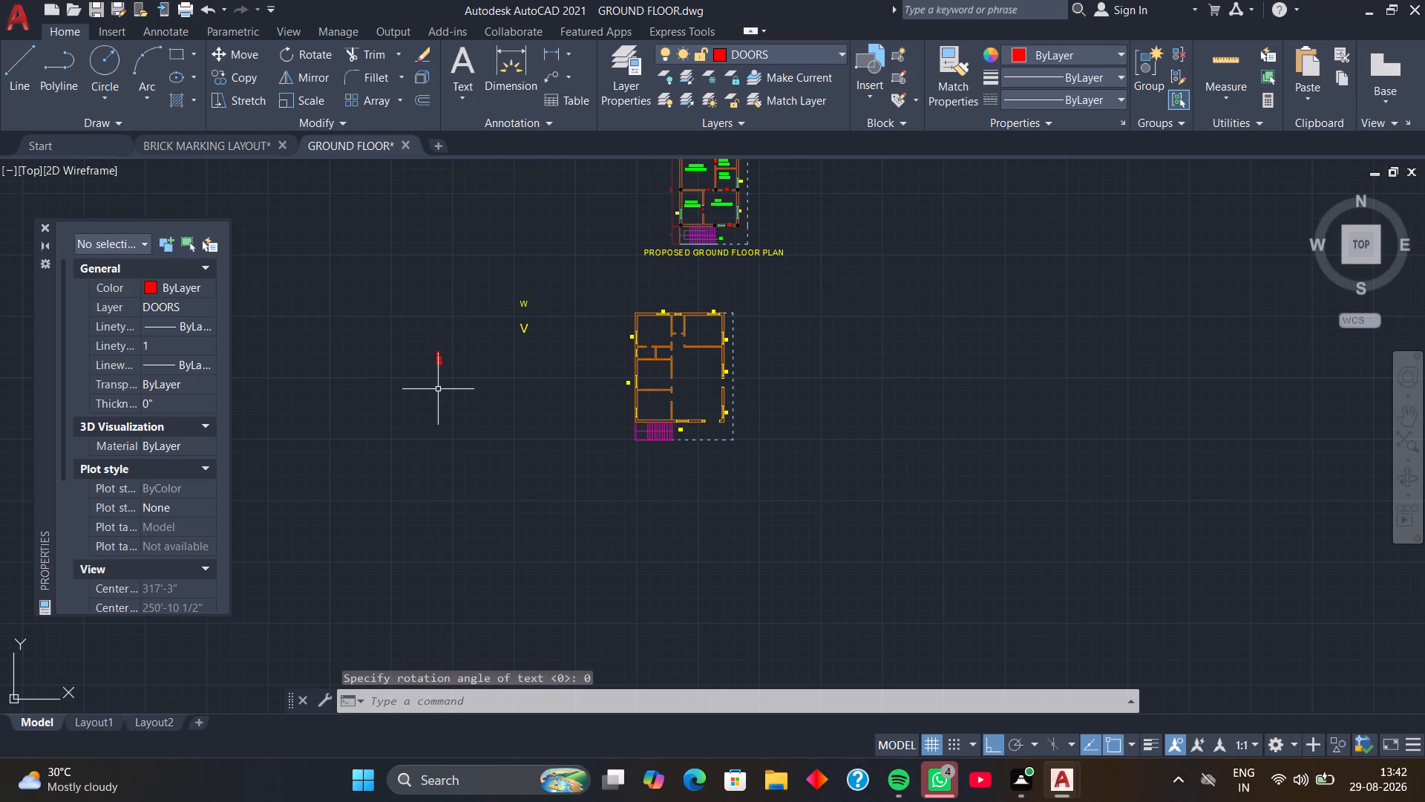
scroll(436, 373, "up", 2)
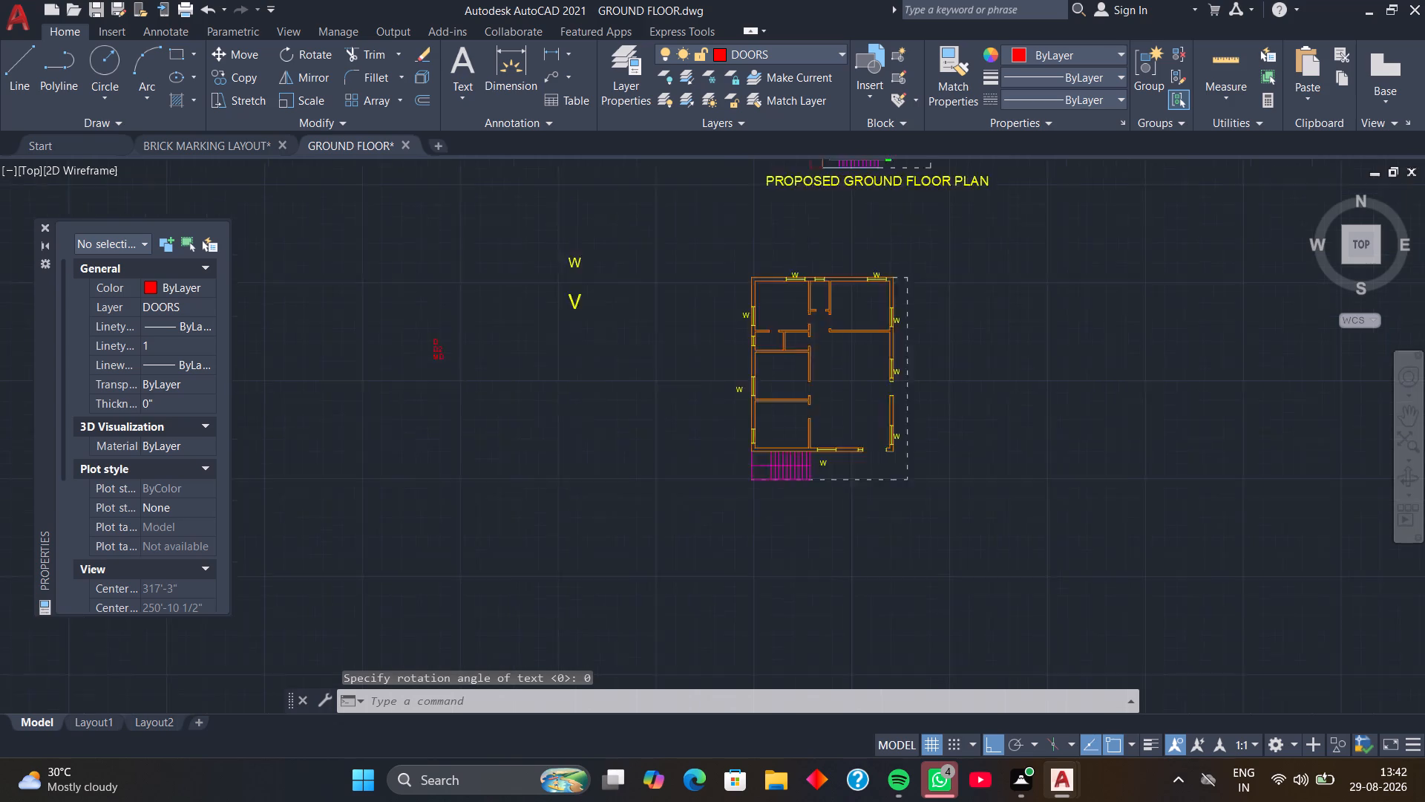
With Ortho off, copy the D label to the four door openings around the lower plan's northern passage, using multiple mode.
scroll(436, 373, "up", 1)
middle_click_drag(436, 373, 474, 378)
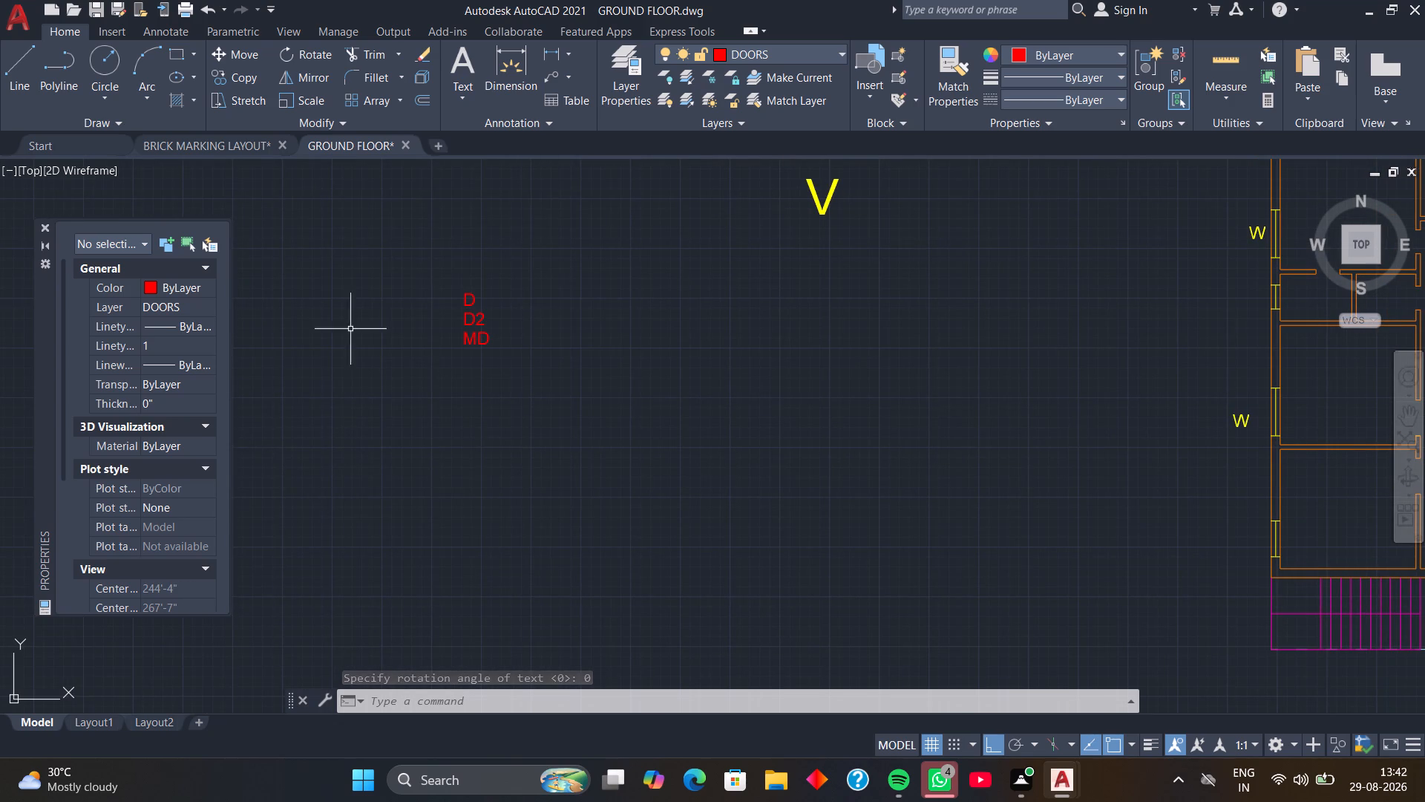
left_click(468, 298)
scroll(244, 401, "down", 2)
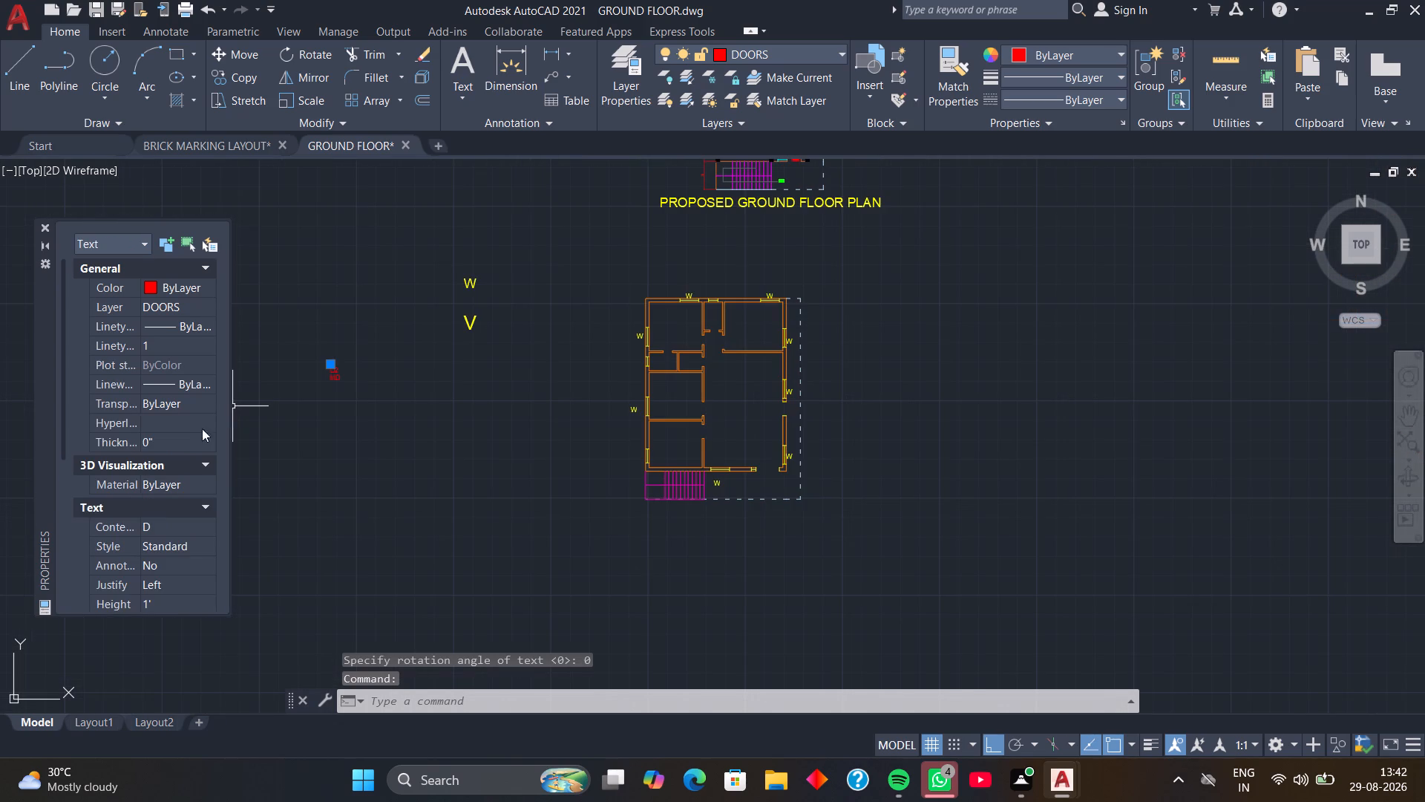
scroll(186, 424, "down", 4)
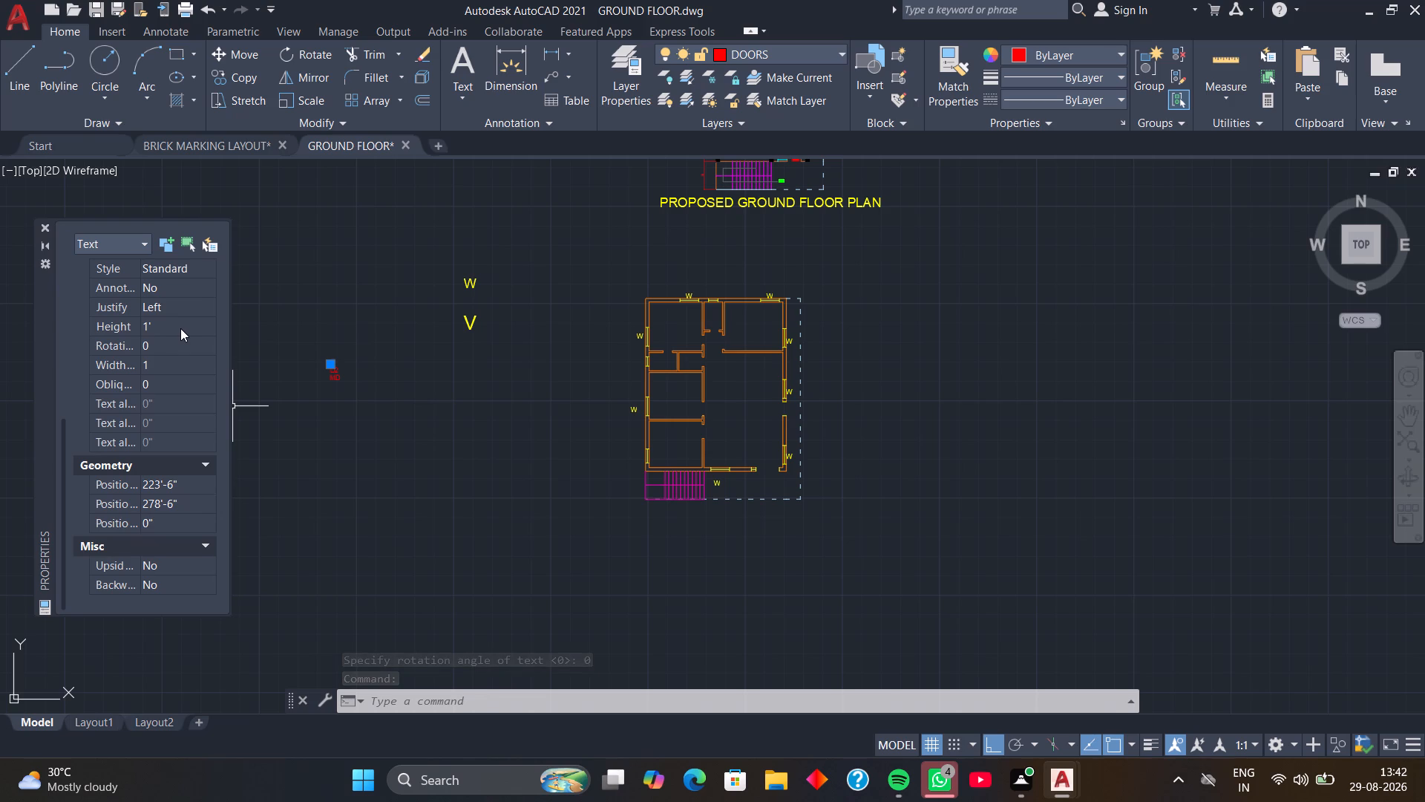
scroll(242, 338, "up", 2)
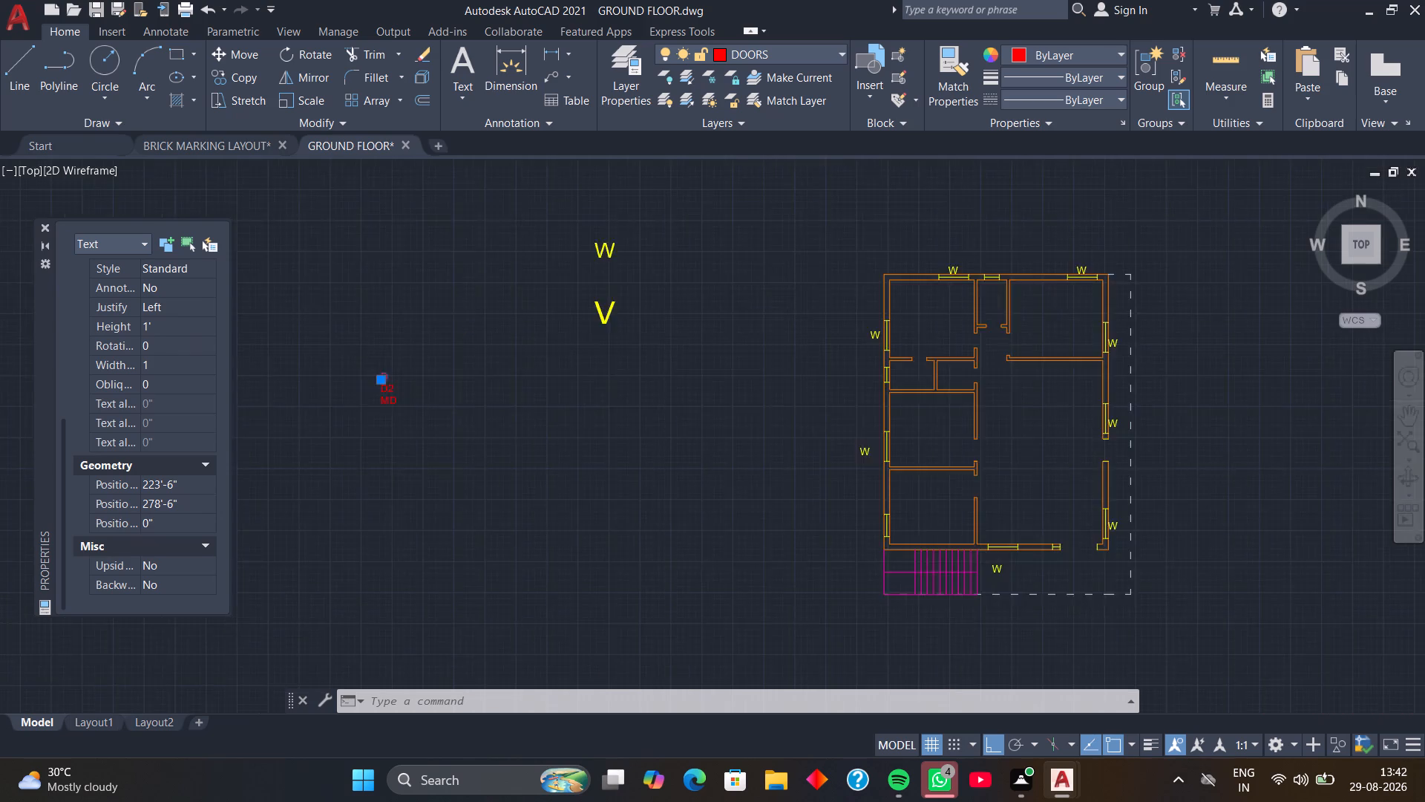
scroll(396, 380, "up", 2)
type("CO")
key("space")
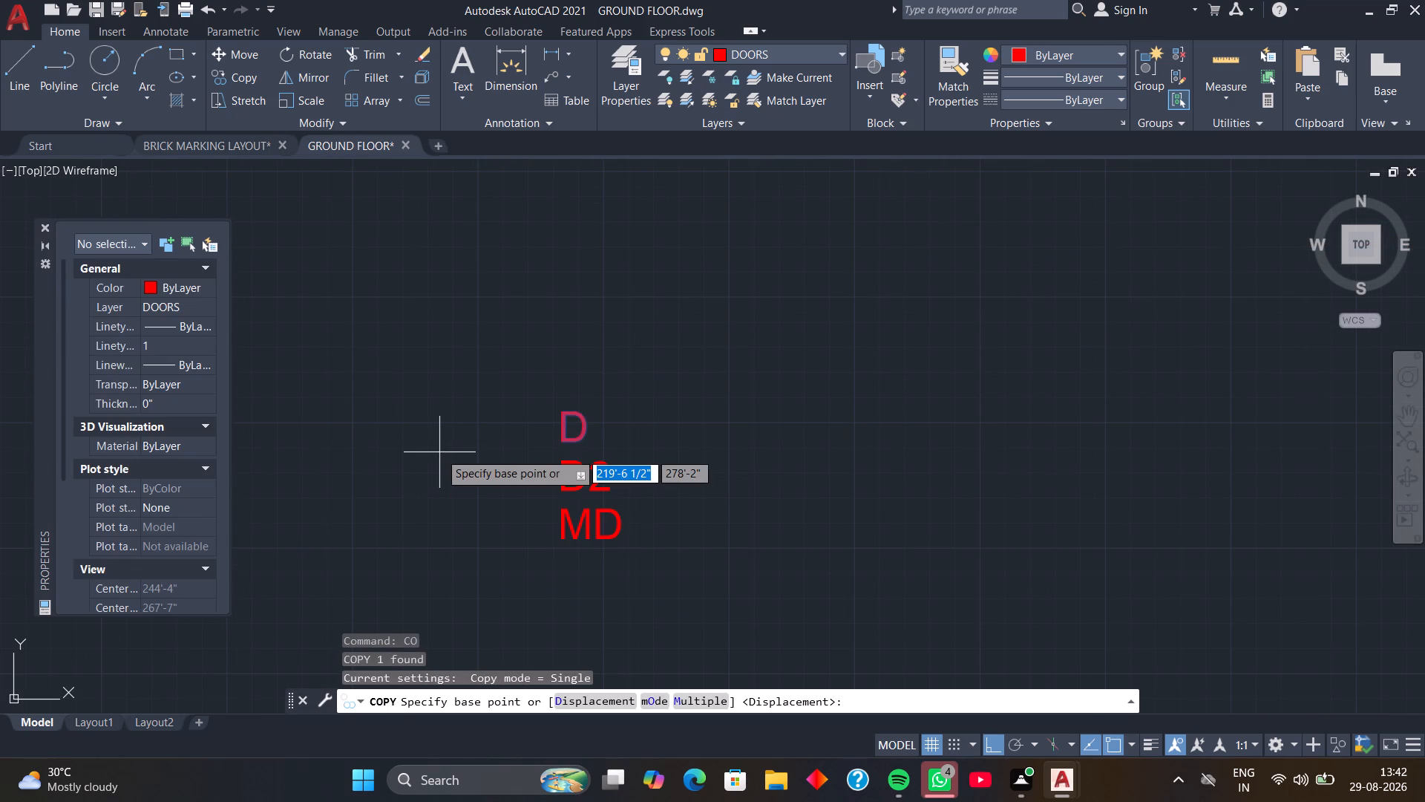
left_click(701, 702)
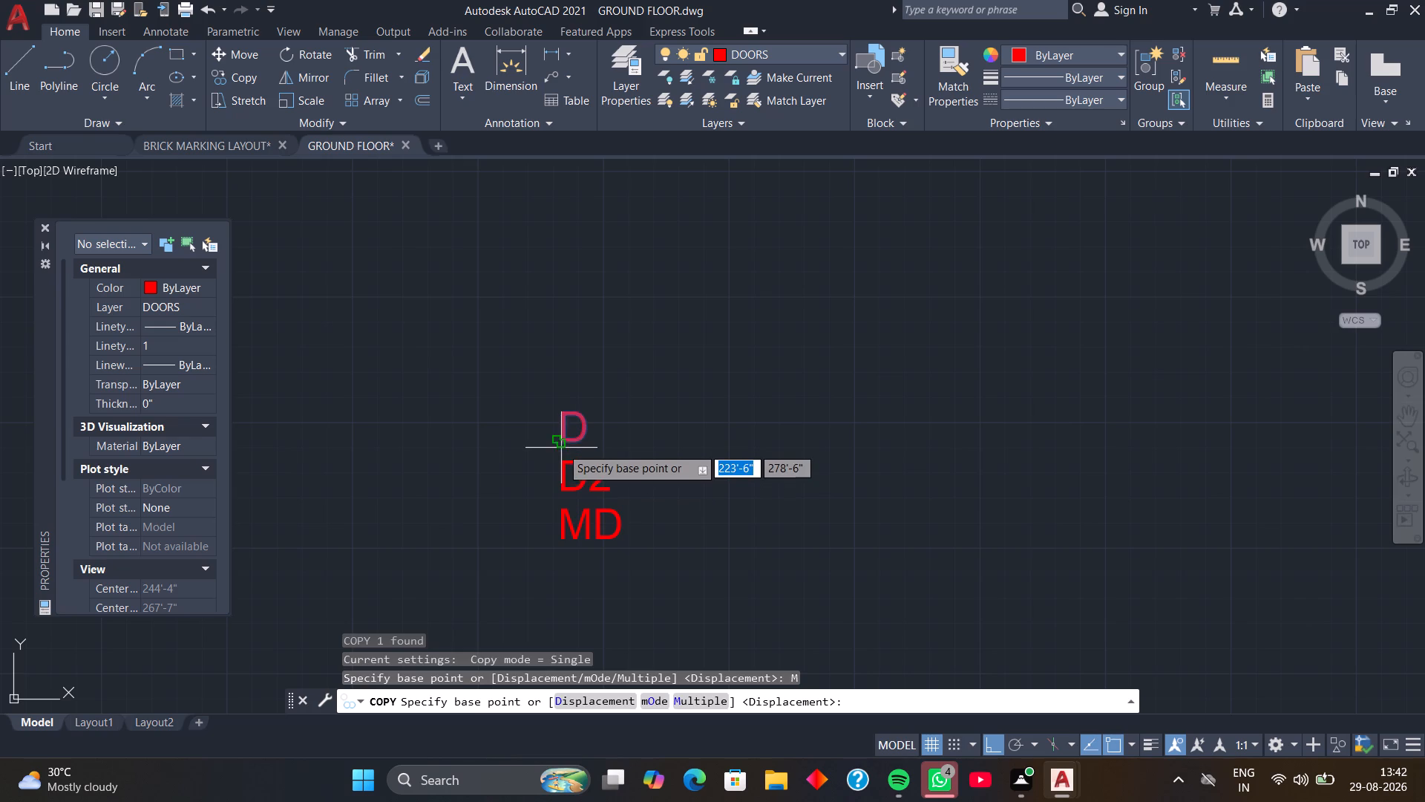
left_click(561, 443)
scroll(768, 430, "down", 3)
middle_click_drag(768, 430, 568, 465)
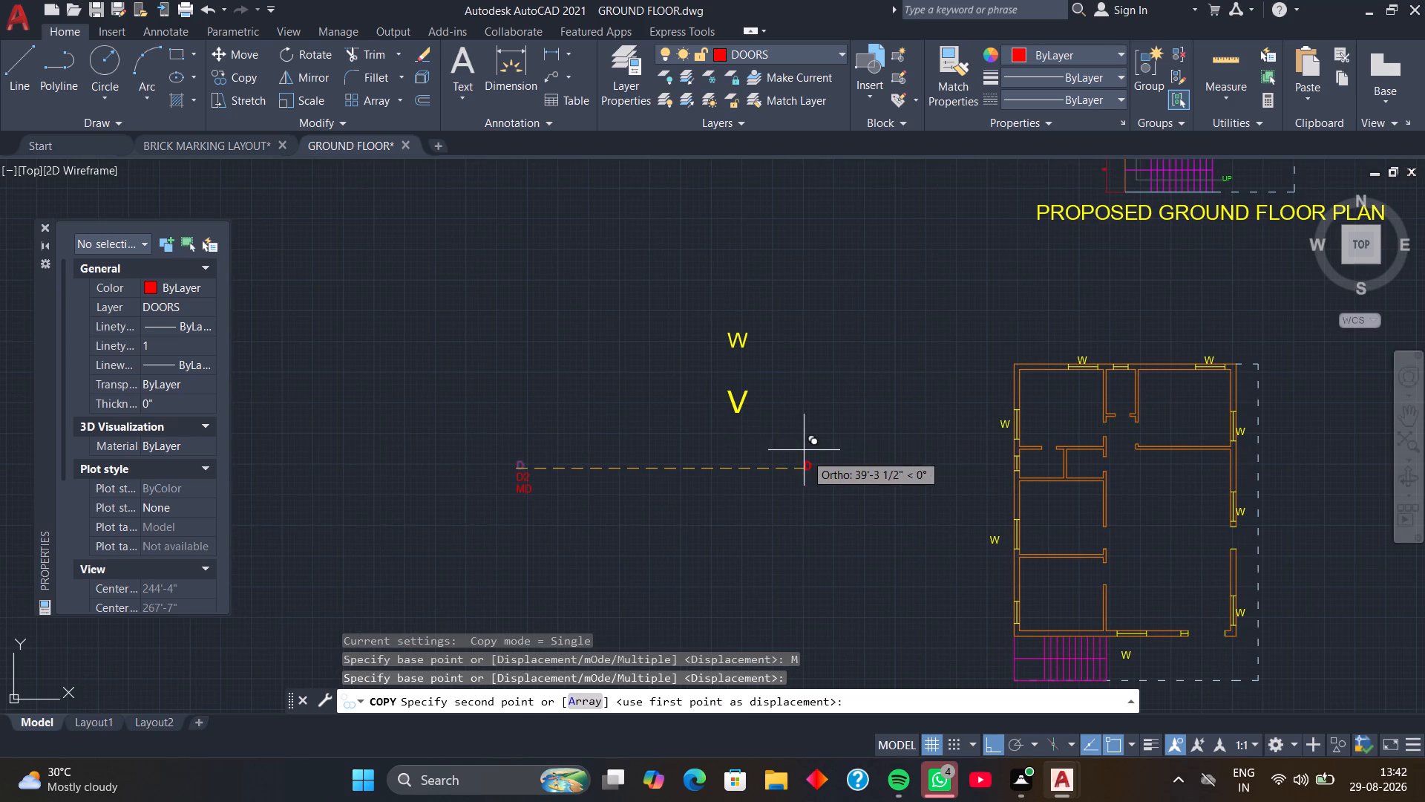
key("F8")
scroll(1073, 433, "up", 1)
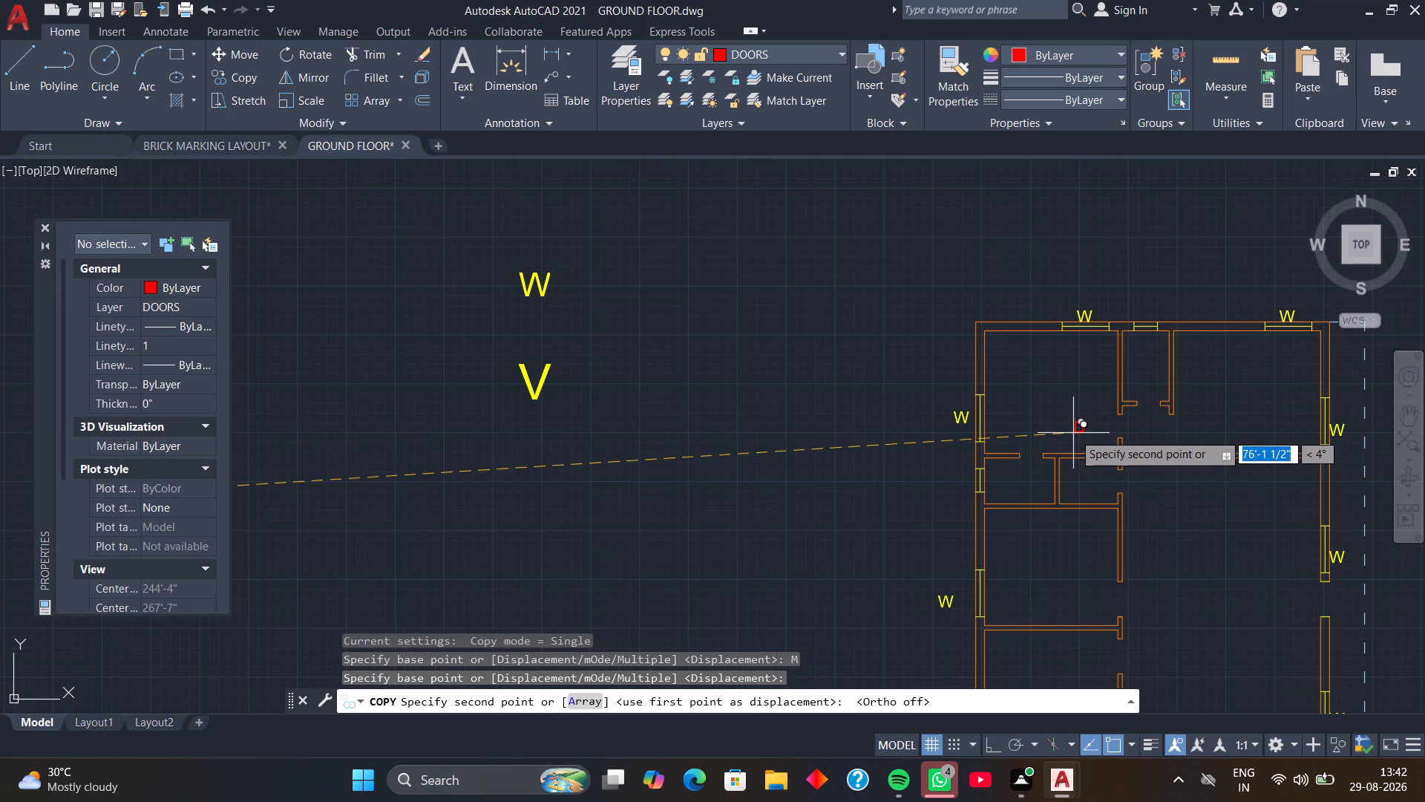
scroll(1118, 430, "up", 3)
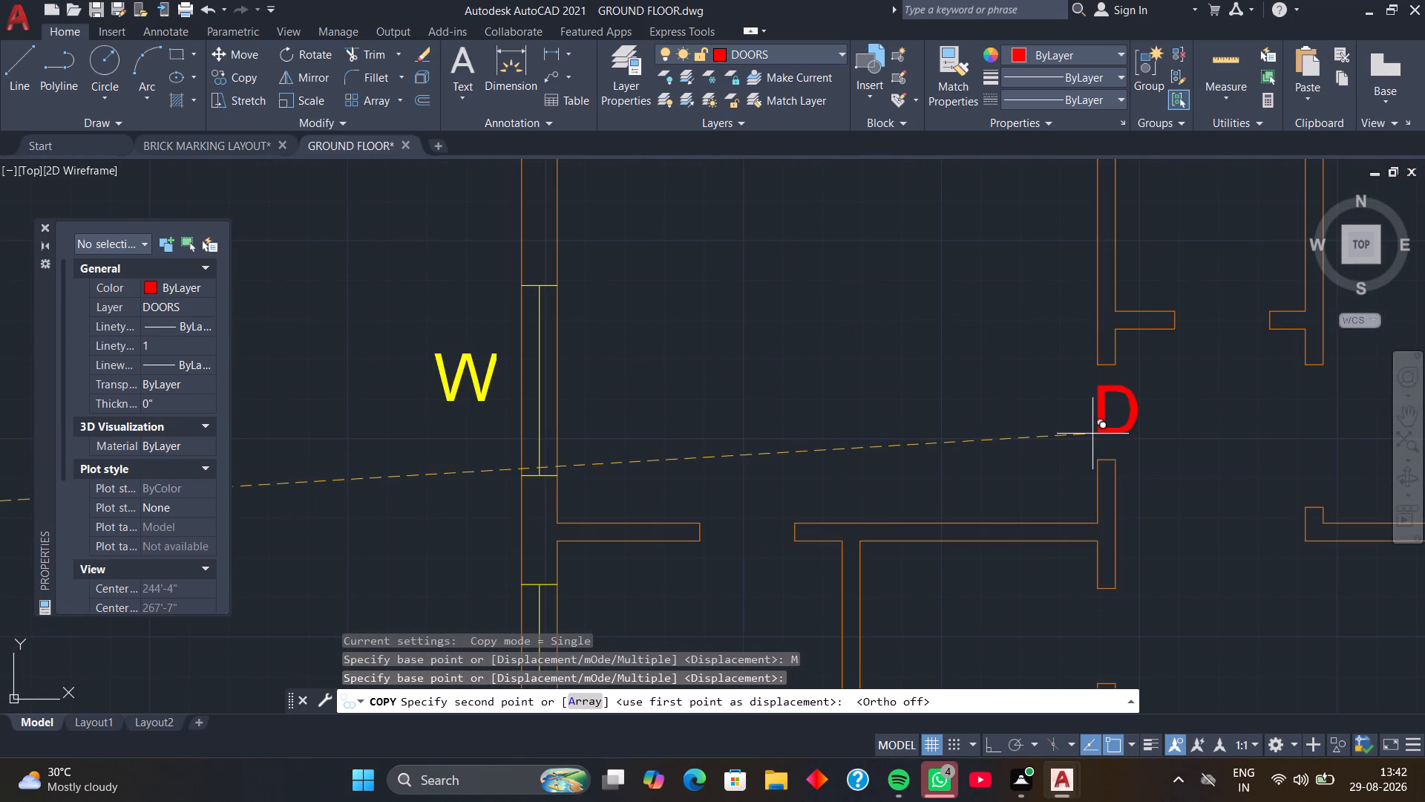
left_click(1092, 434)
left_click(1190, 348)
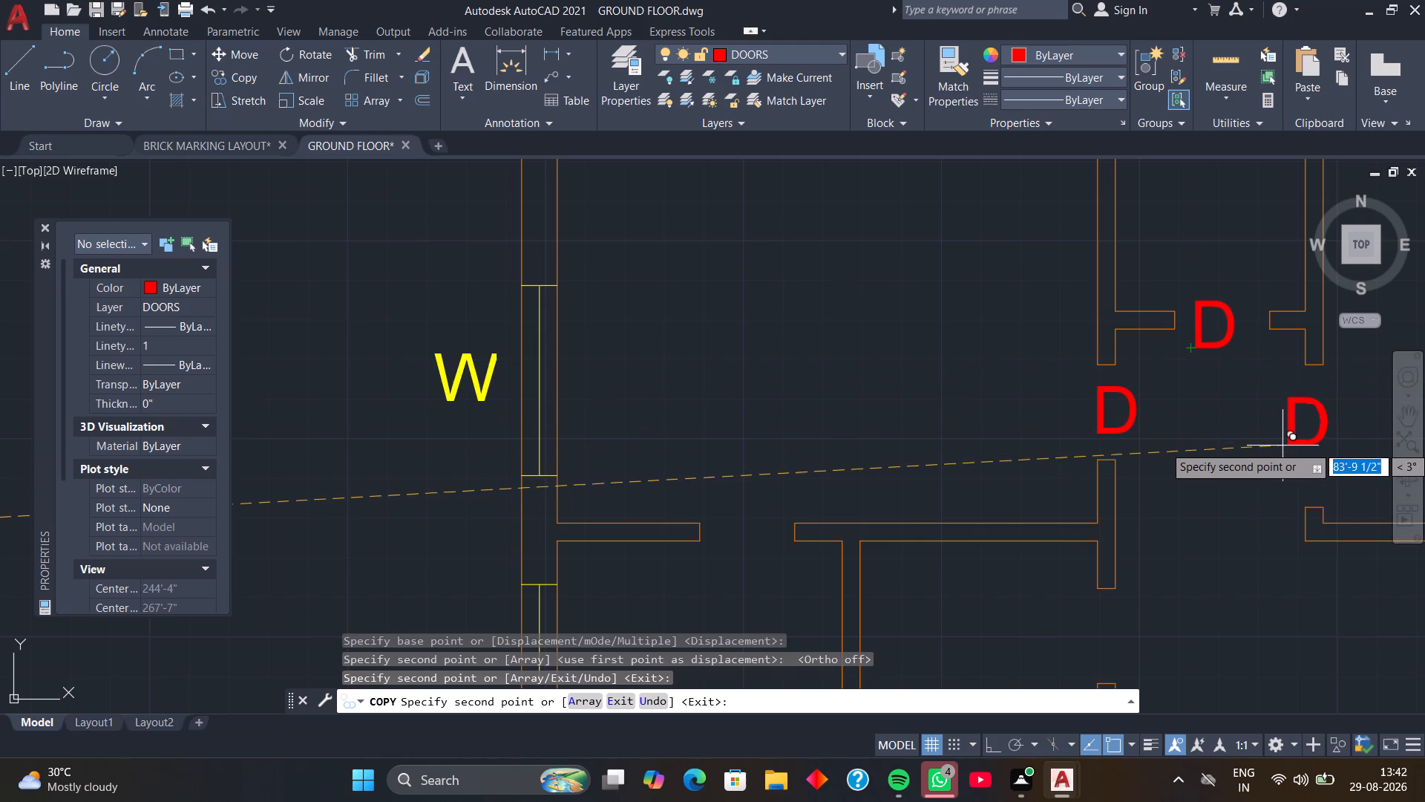
left_click(1284, 449)
scroll(1258, 453, "down", 2)
middle_click_drag(1253, 461, 1184, 313)
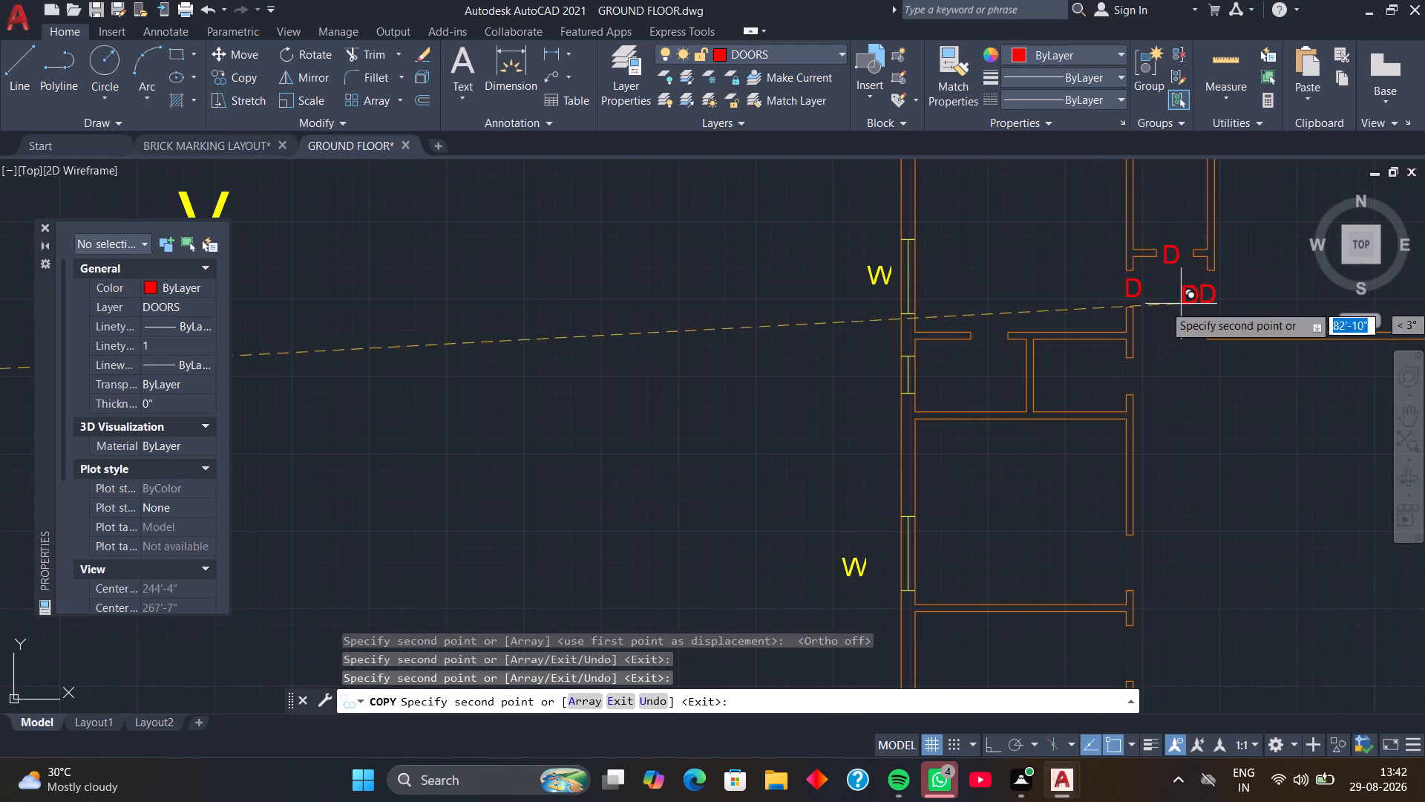
left_click(1121, 381)
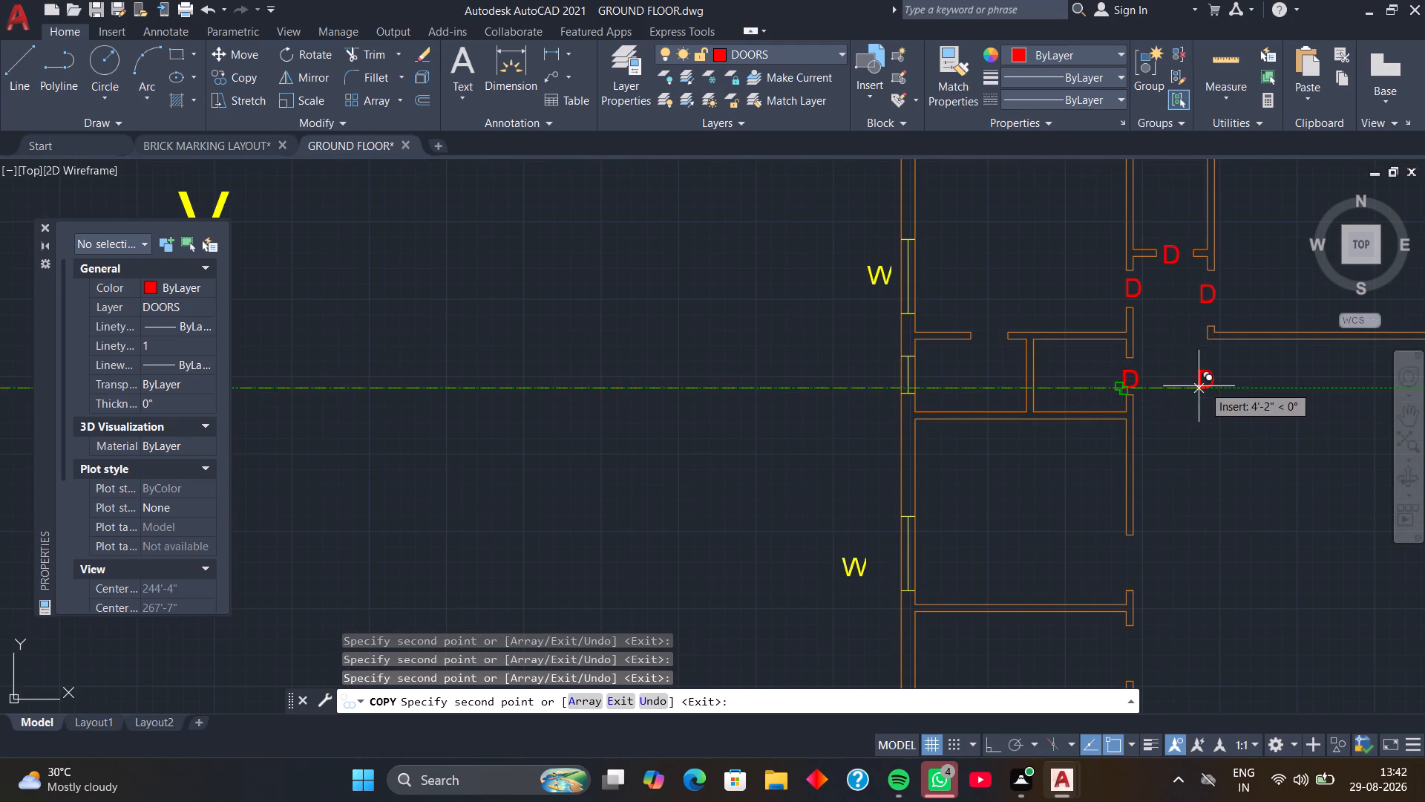
Place two more D copies at the door openings of the lower plan's two southern west-side rooms.
scroll(1208, 391, "down", 2)
middle_click_drag(1212, 410, 1156, 345)
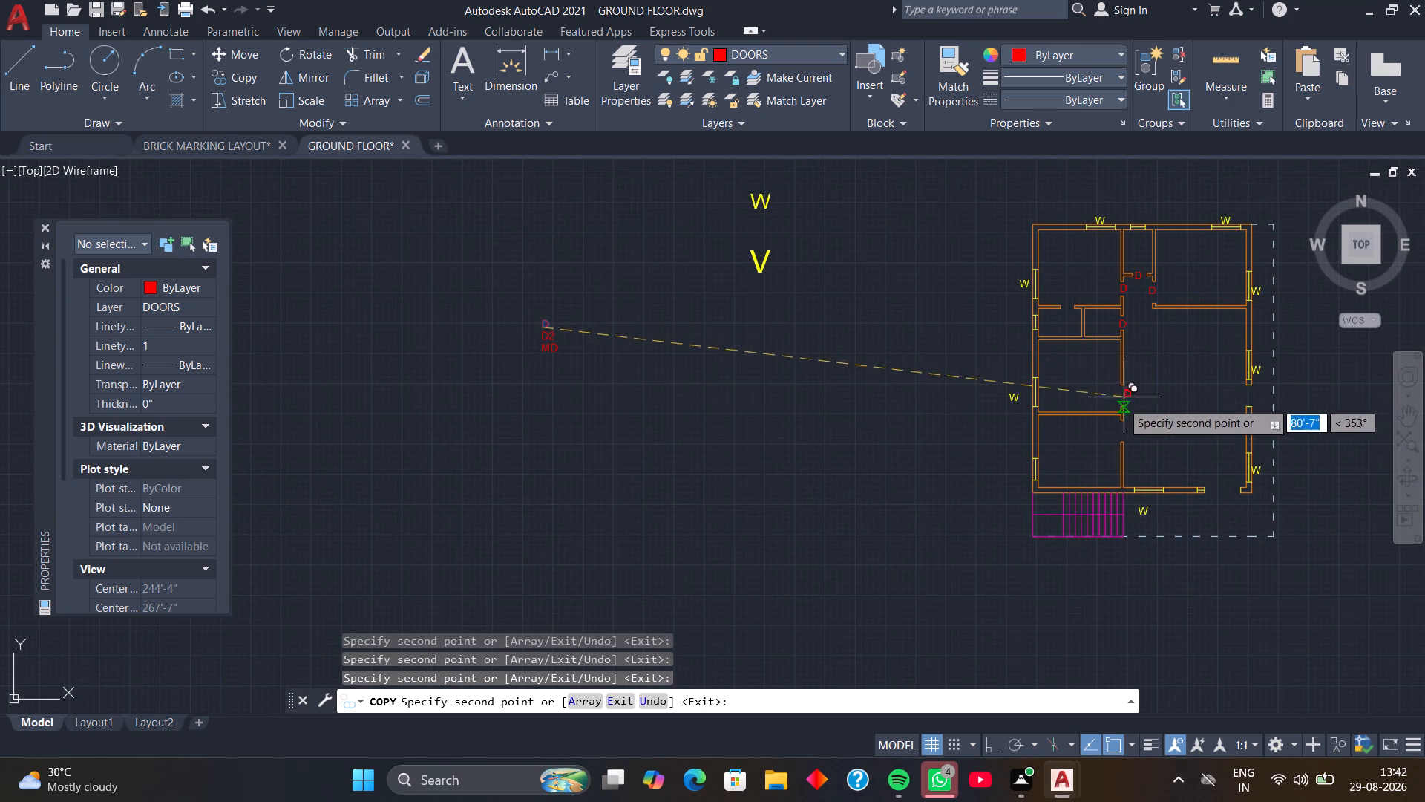
scroll(1111, 417, "up", 1)
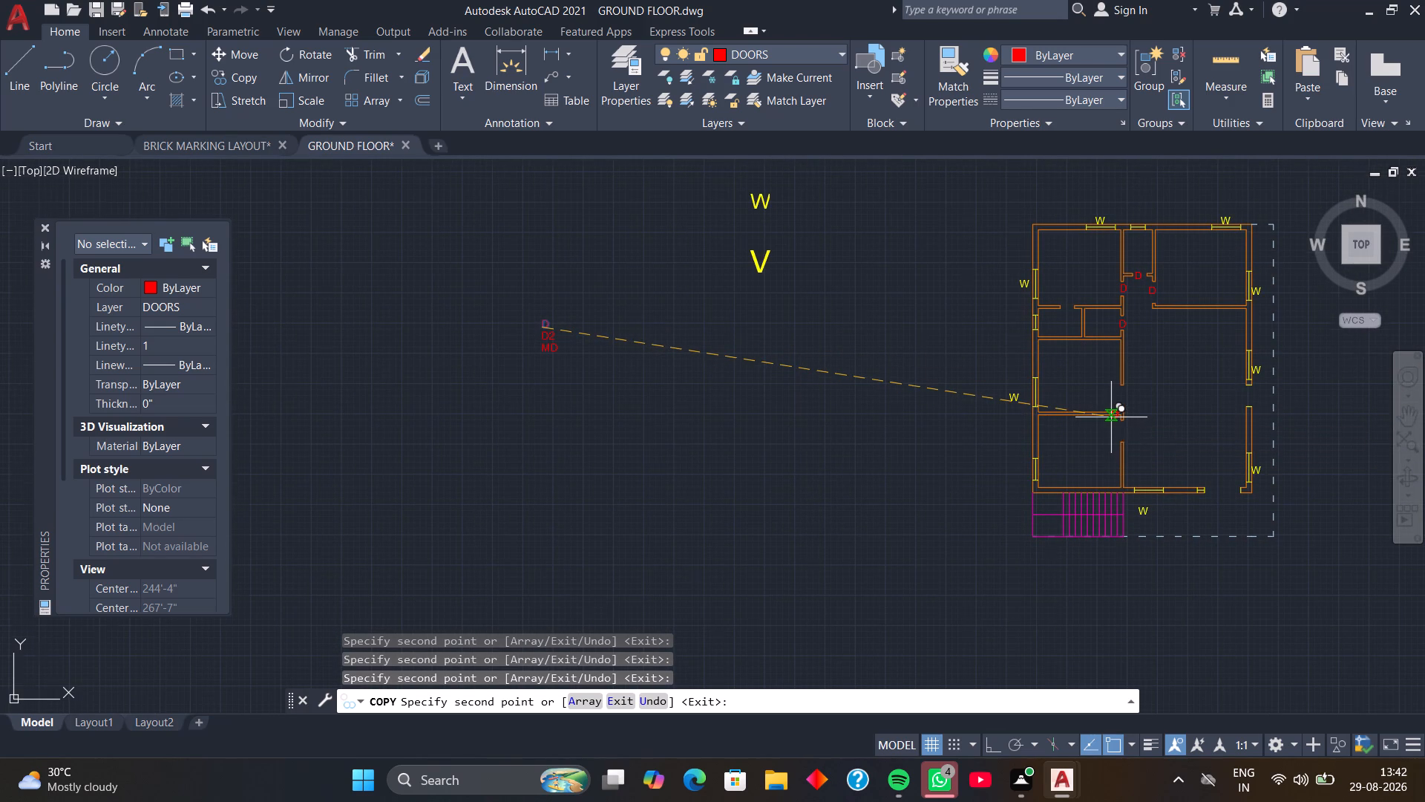
scroll(1111, 417, "up", 2)
left_click(1125, 335)
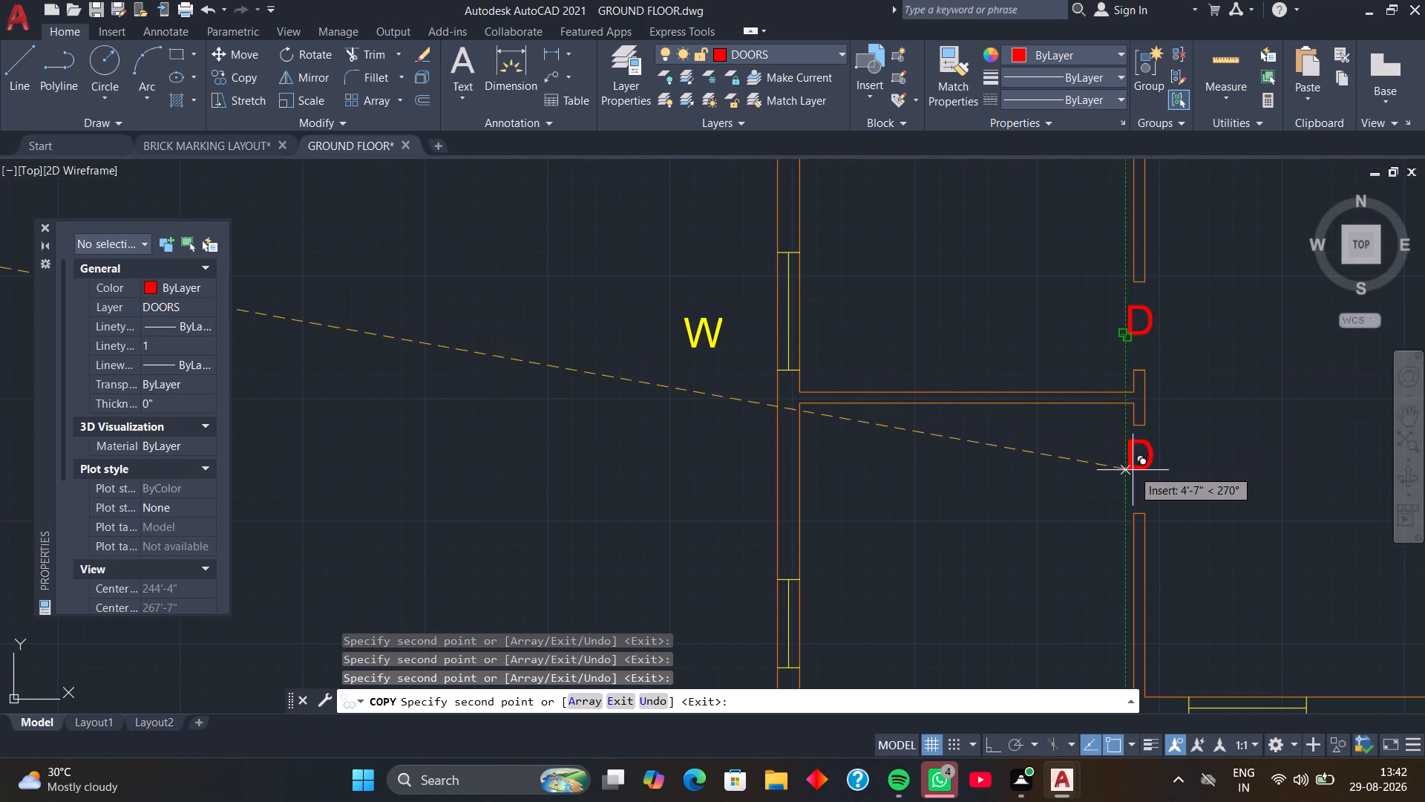
left_click(1133, 470)
scroll(1170, 431, "down", 3)
middle_click_drag(1174, 421, 940, 419)
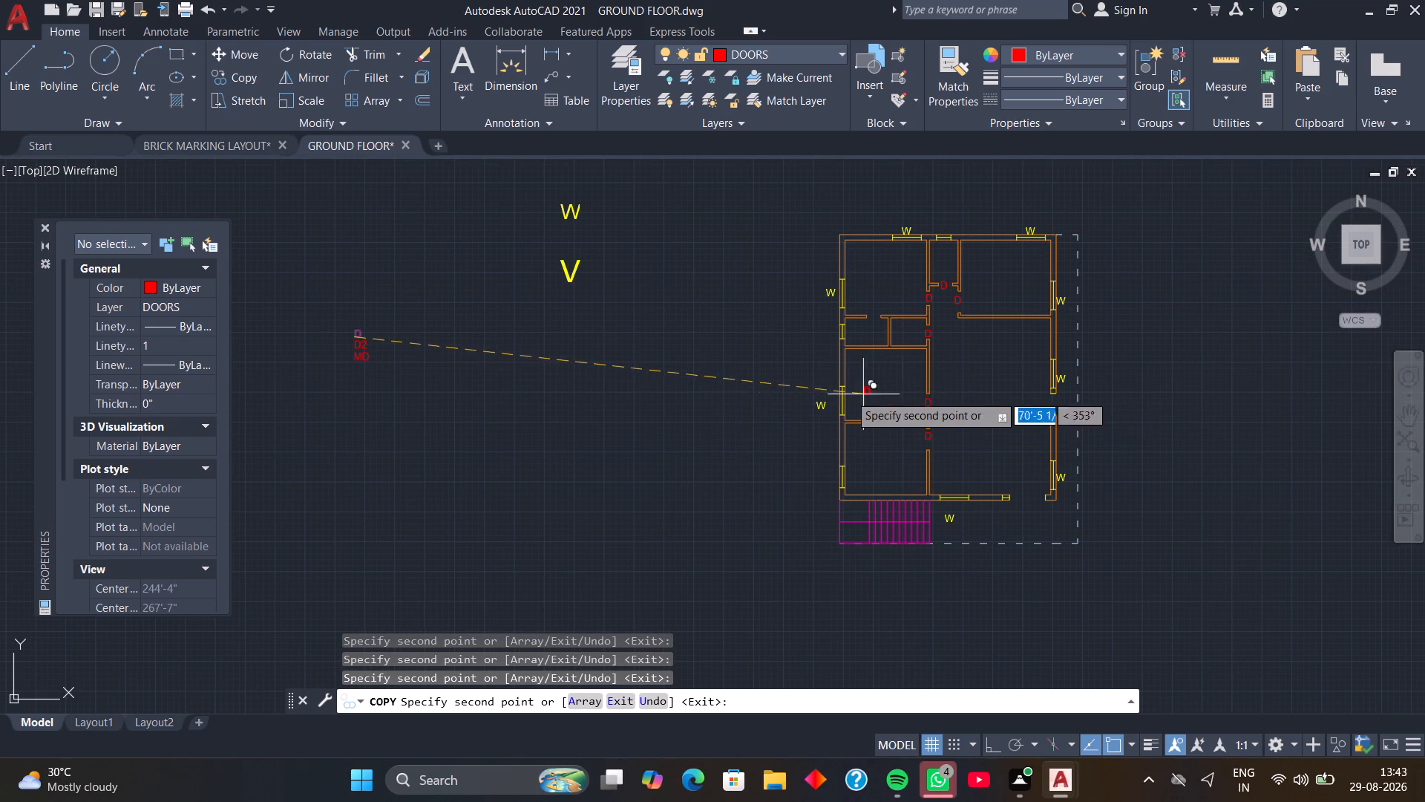
key("space")
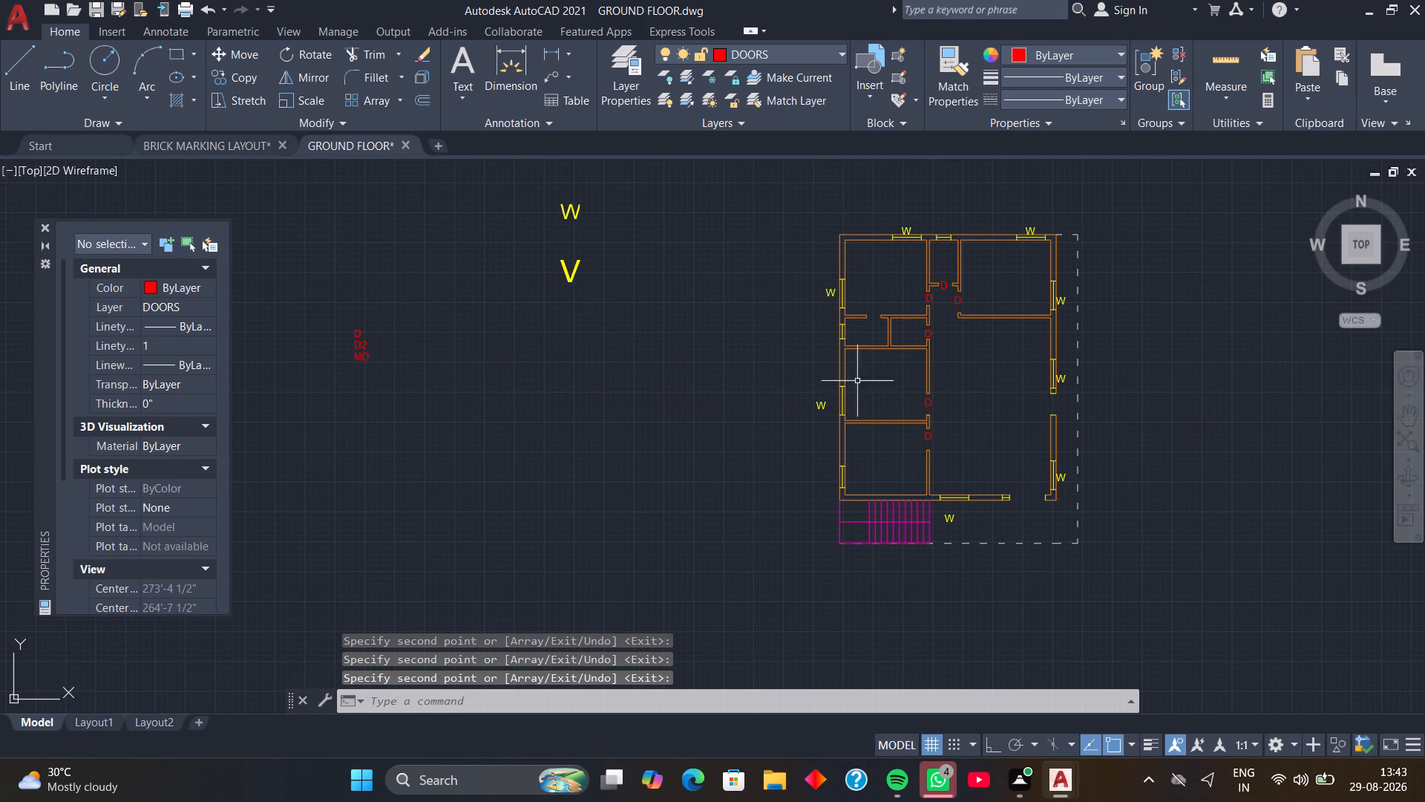
Erase the D labels at the small north room's opening and at the small west room's east opening.
scroll(969, 313, "up", 2)
left_click(902, 242)
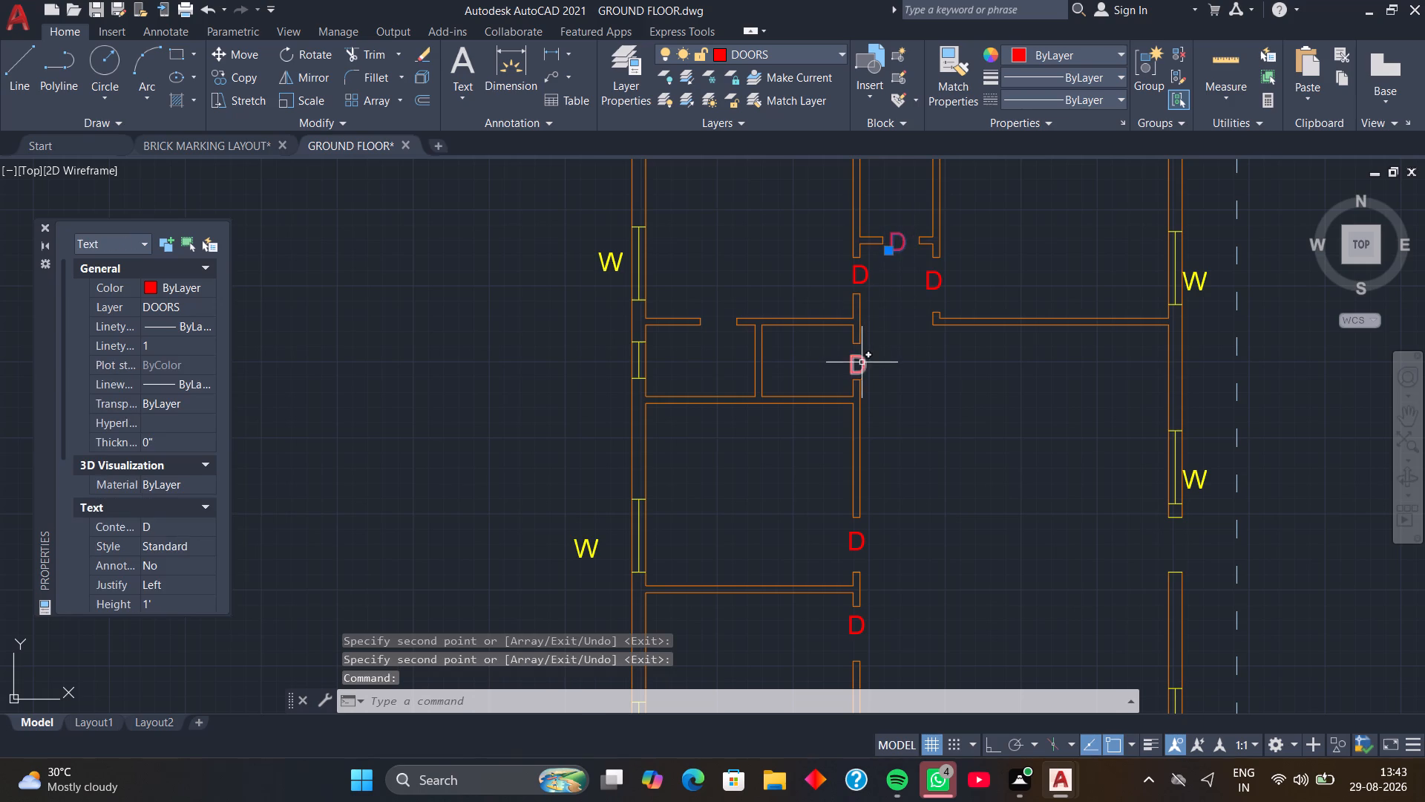
left_click(862, 362)
key("Delete")
Copy the D2 label to the small west room's north opening and the small north room's opening, using multiple mode.
scroll(782, 387, "down", 2)
middle_click_drag(728, 392, 750, 392)
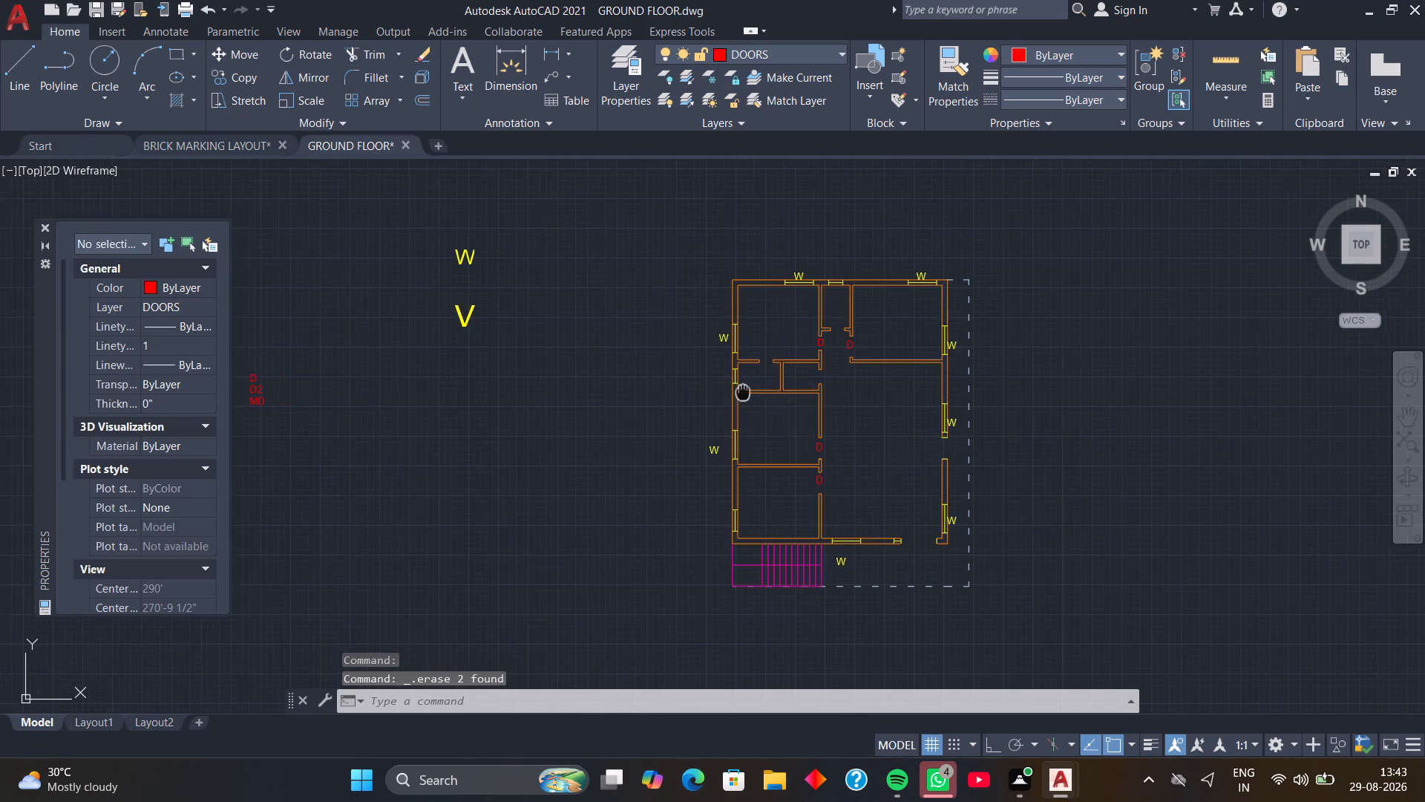
middle_click_drag(750, 392, 919, 388)
scroll(430, 401, "up", 2)
left_click(427, 365)
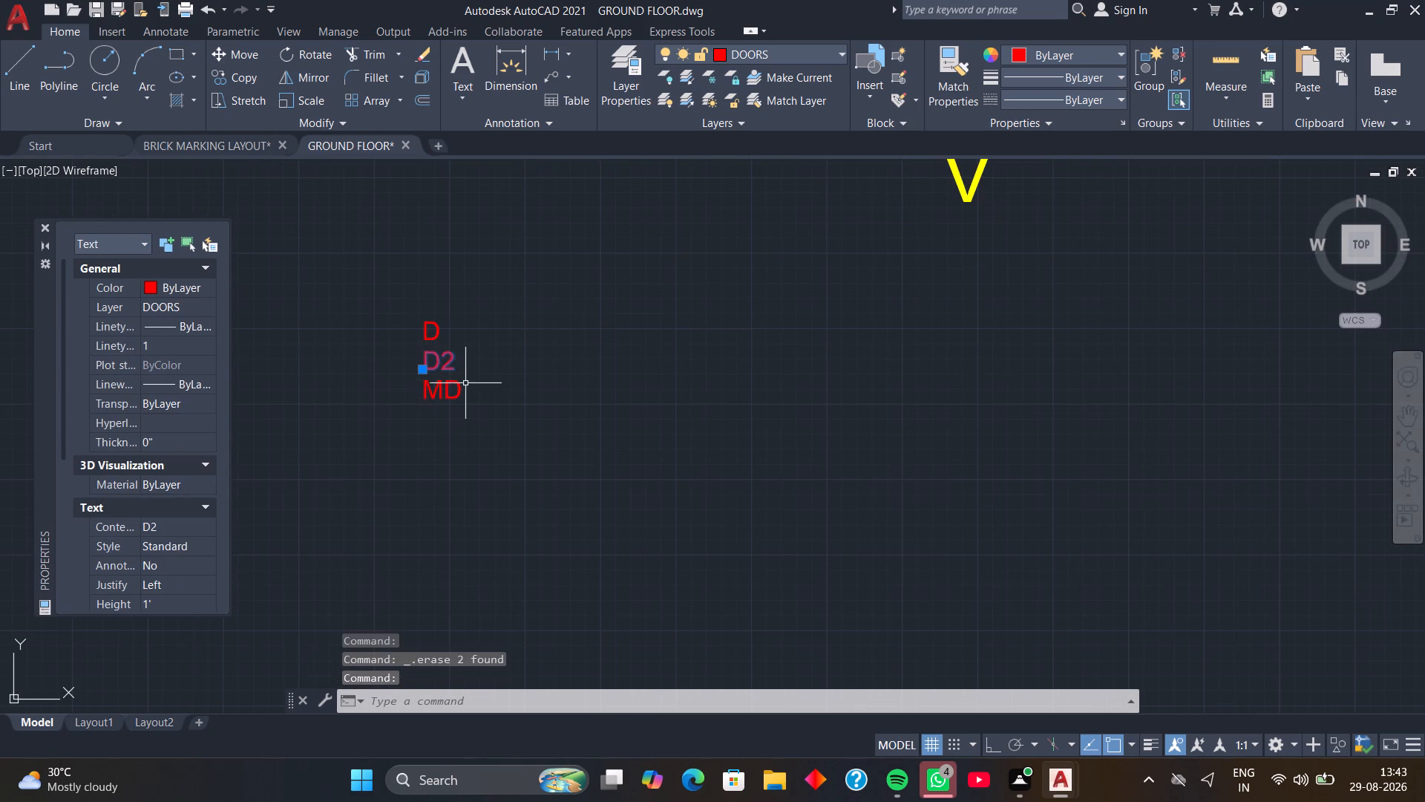
type("CO")
key("space")
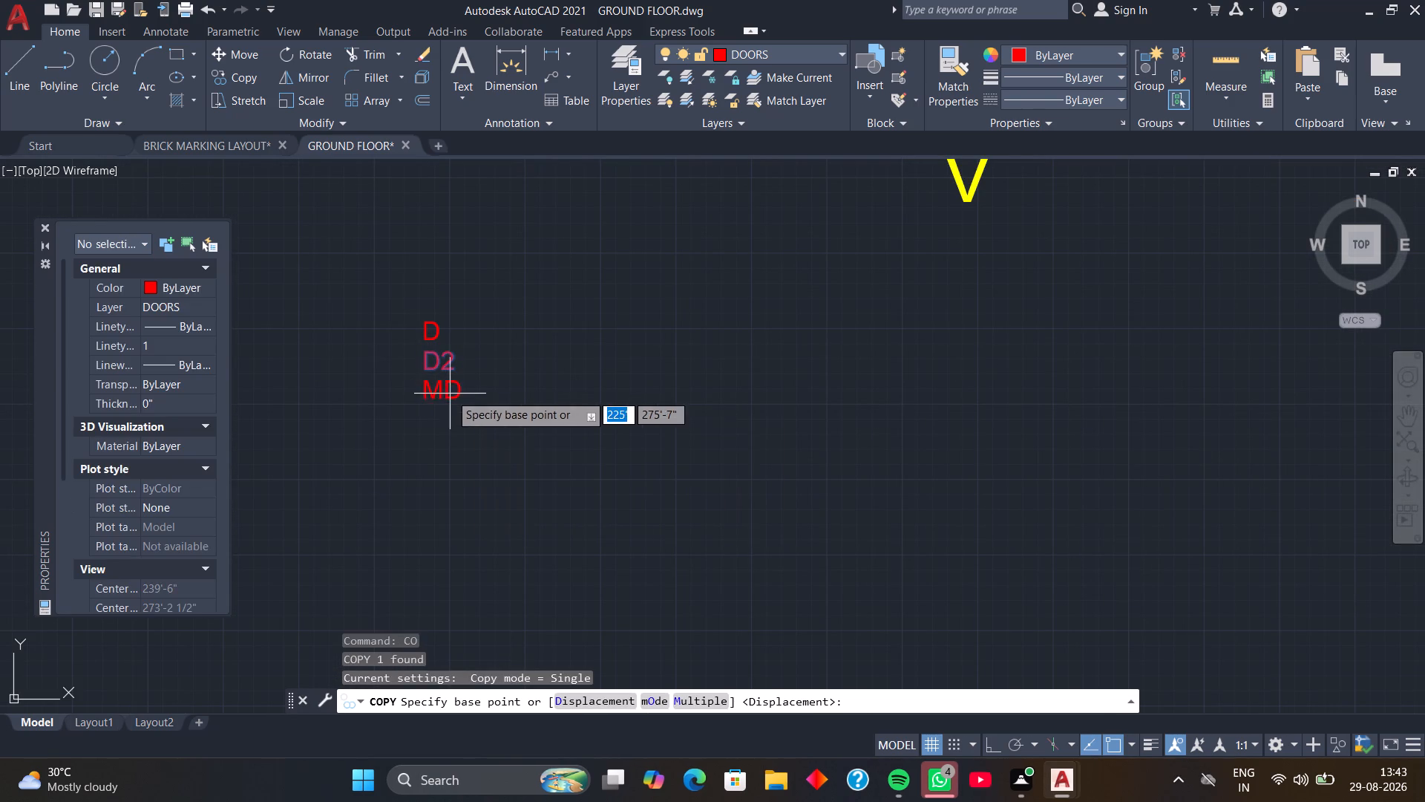
left_click(712, 698)
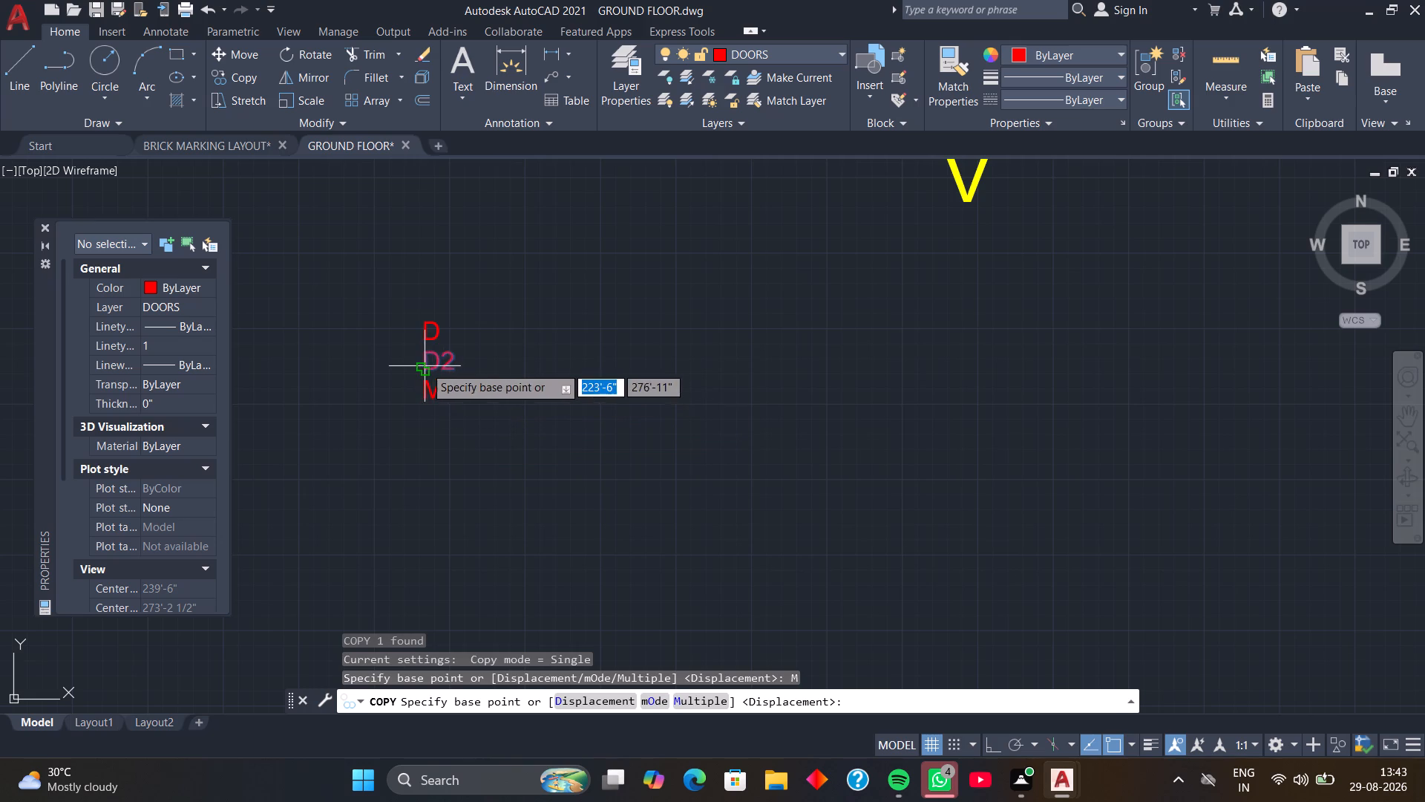
left_click(425, 366)
scroll(920, 356, "down", 2)
middle_click_drag(923, 360, 633, 443)
scroll(951, 427, "up", 2)
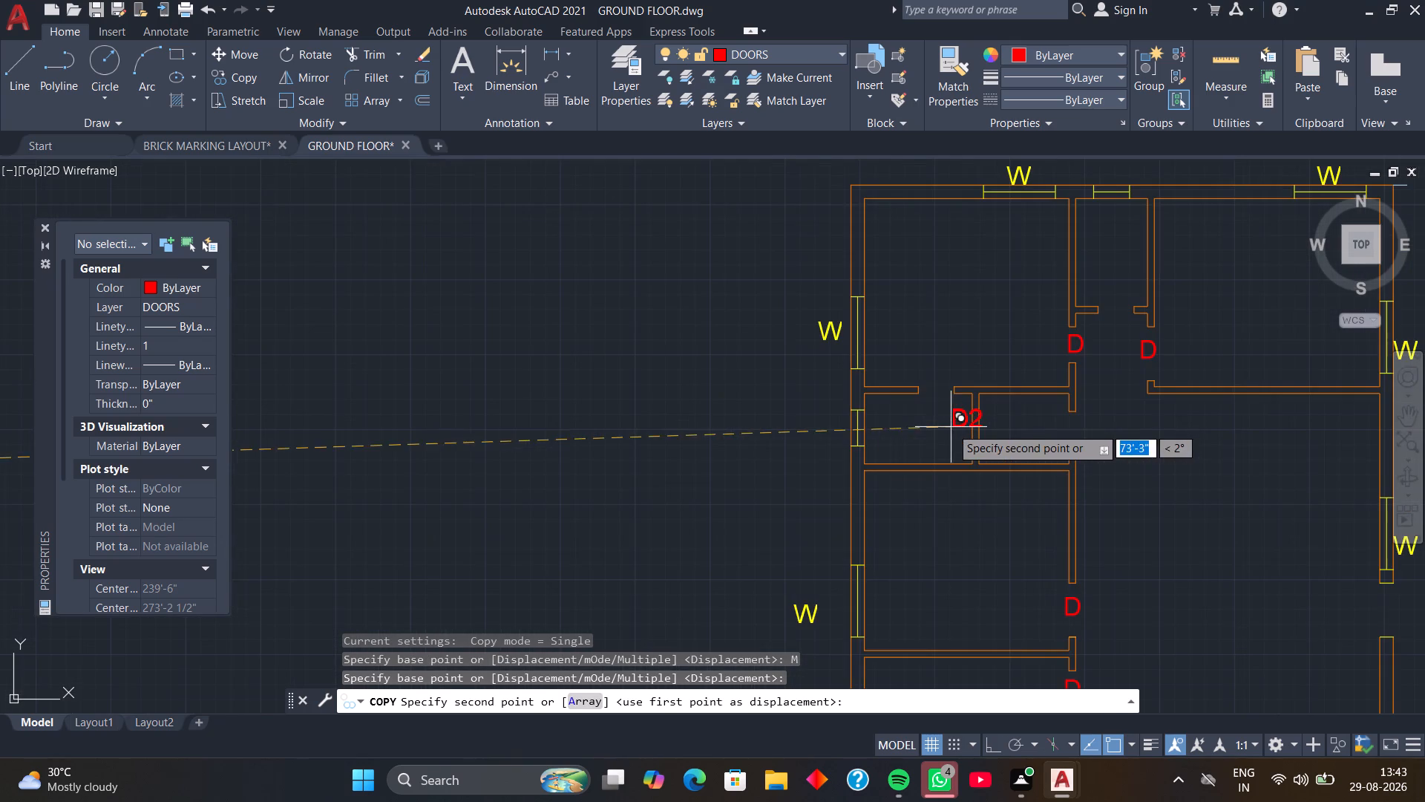
scroll(924, 400, "up", 3)
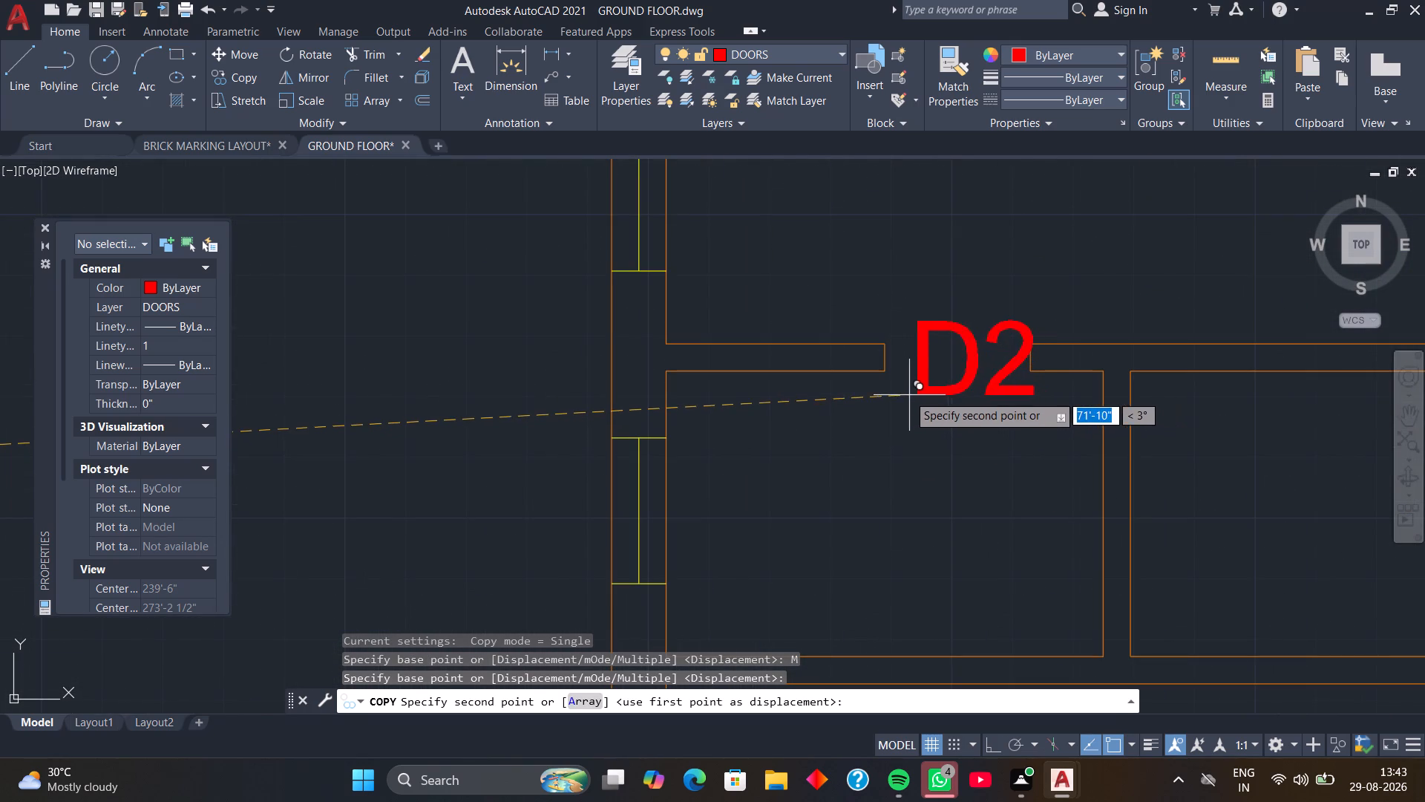
left_click(897, 391)
scroll(1006, 435, "down", 2)
middle_click_drag(1003, 452, 903, 462)
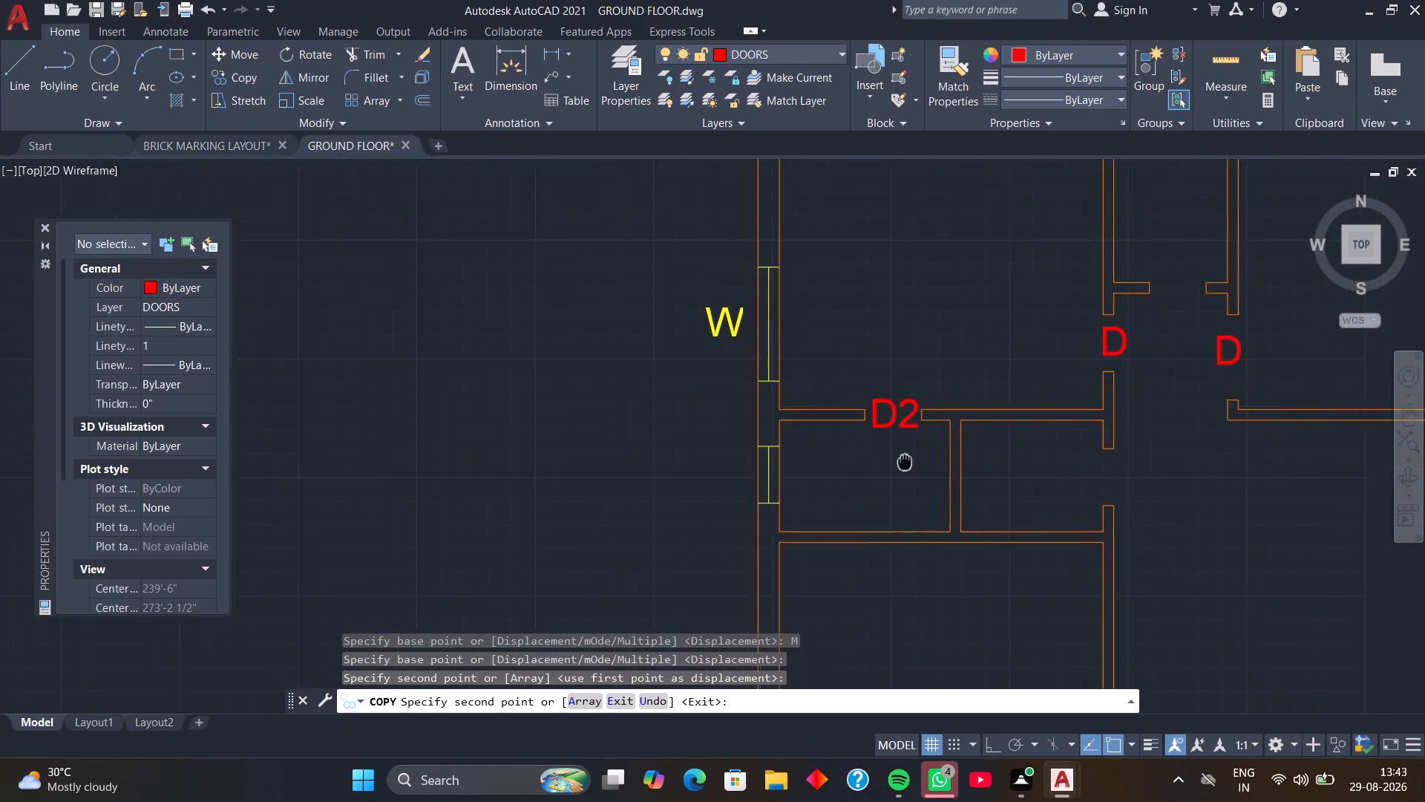
middle_click_drag(903, 462, 806, 483)
scroll(1032, 349, "up", 1)
left_click(1058, 312)
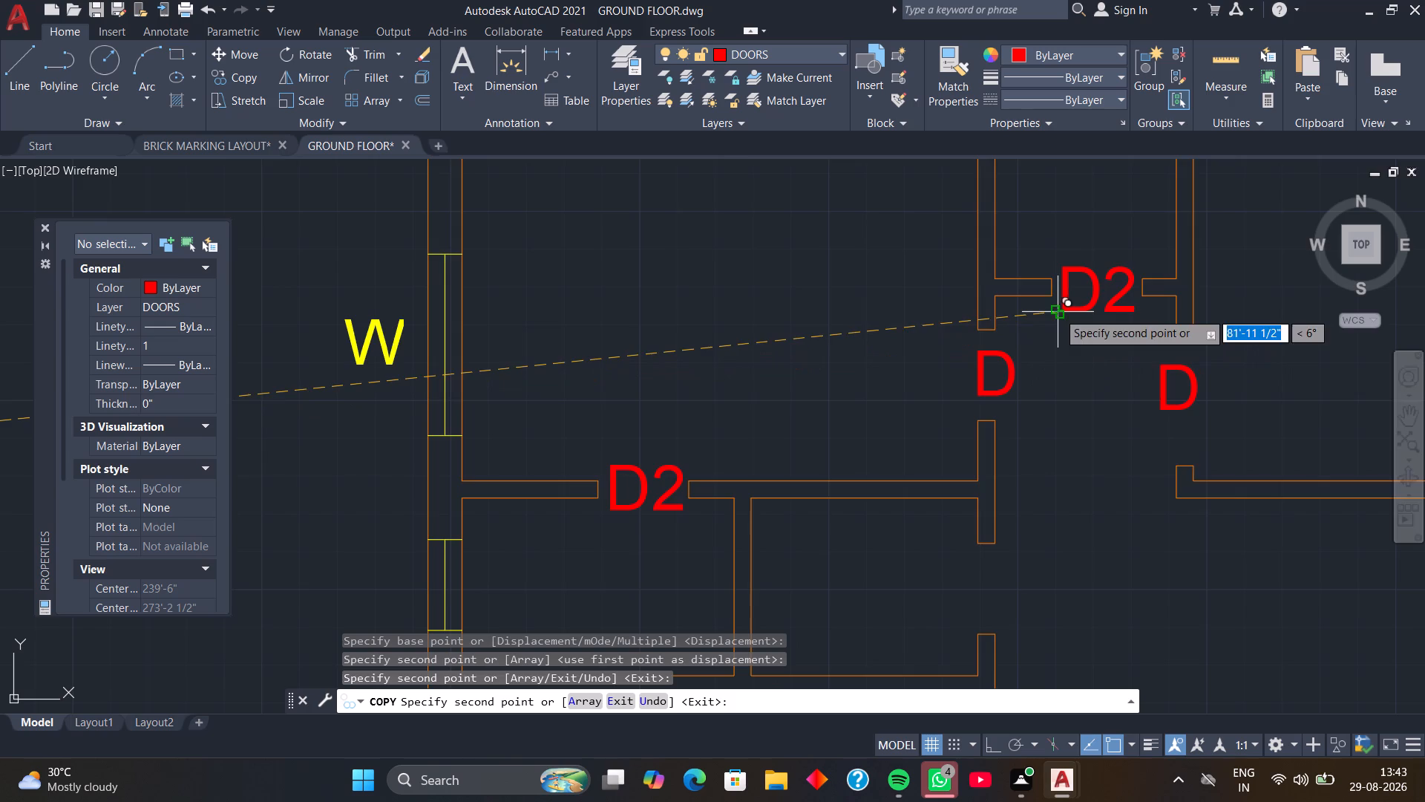
scroll(1072, 391, "down", 2)
middle_click_drag(1064, 438, 985, 319)
key("space")
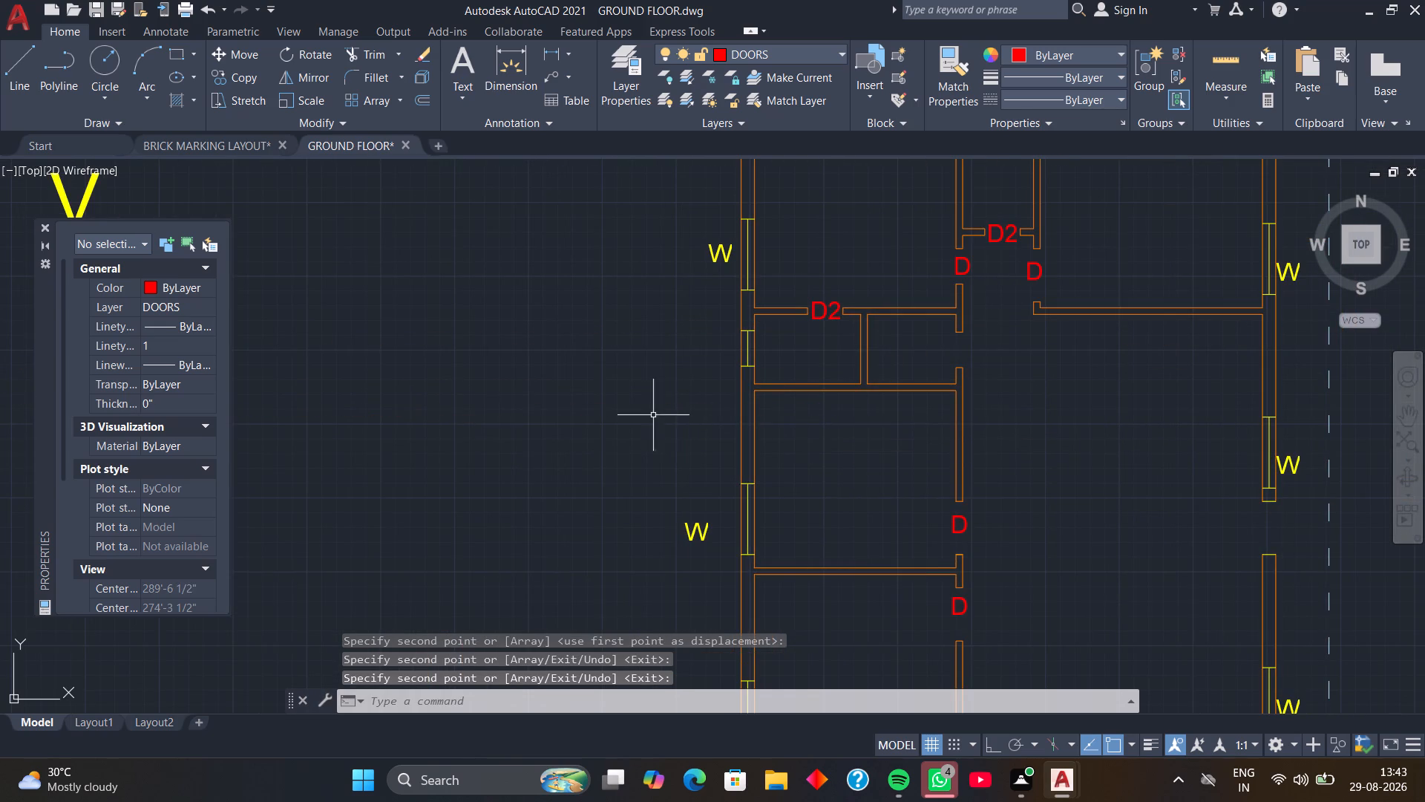
Move the MD label into the main door opening near the east end of the lower plan's south wall.
scroll(643, 414, "down", 4)
middle_click_drag(623, 431, 747, 347)
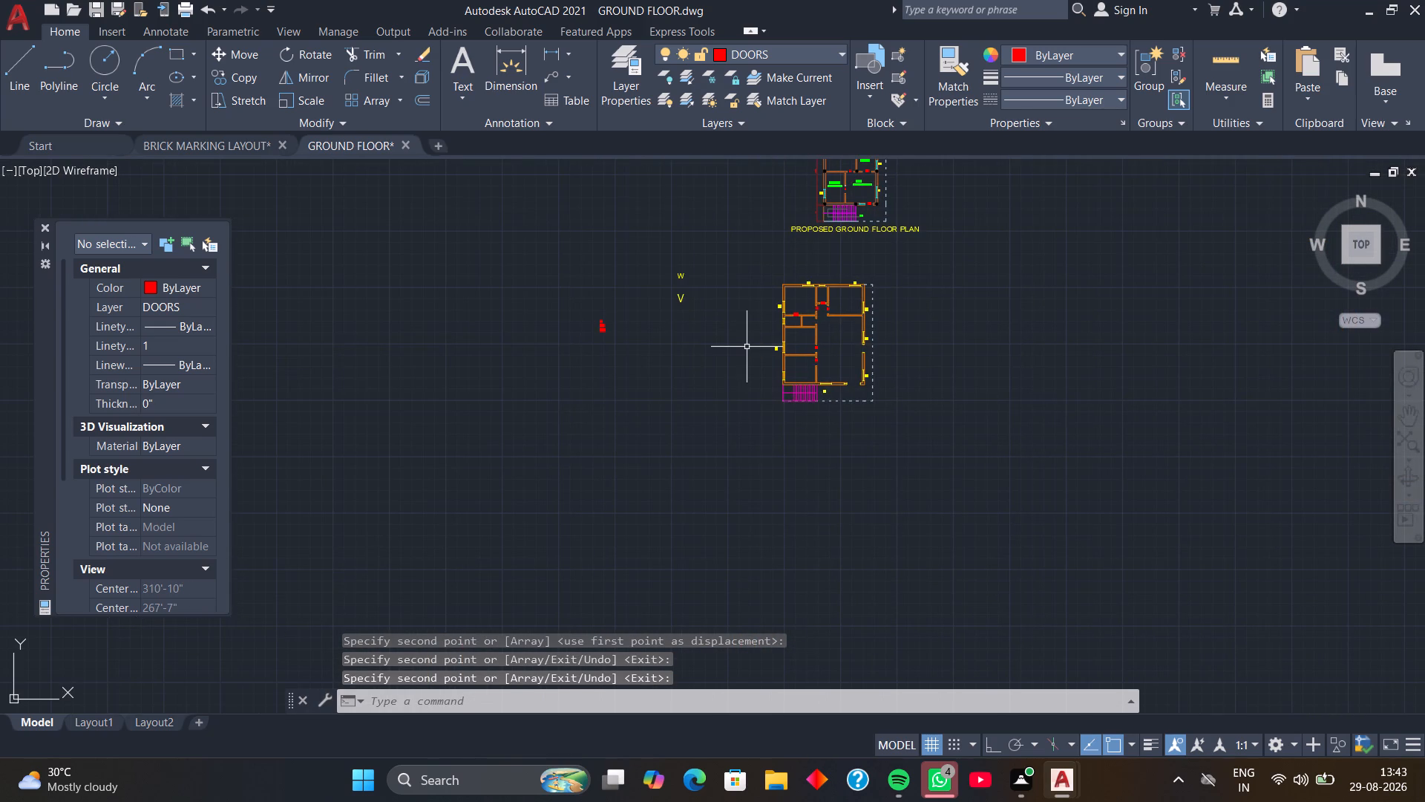
scroll(613, 333, "up", 3)
left_click(560, 327)
scroll(564, 340, "up", 2)
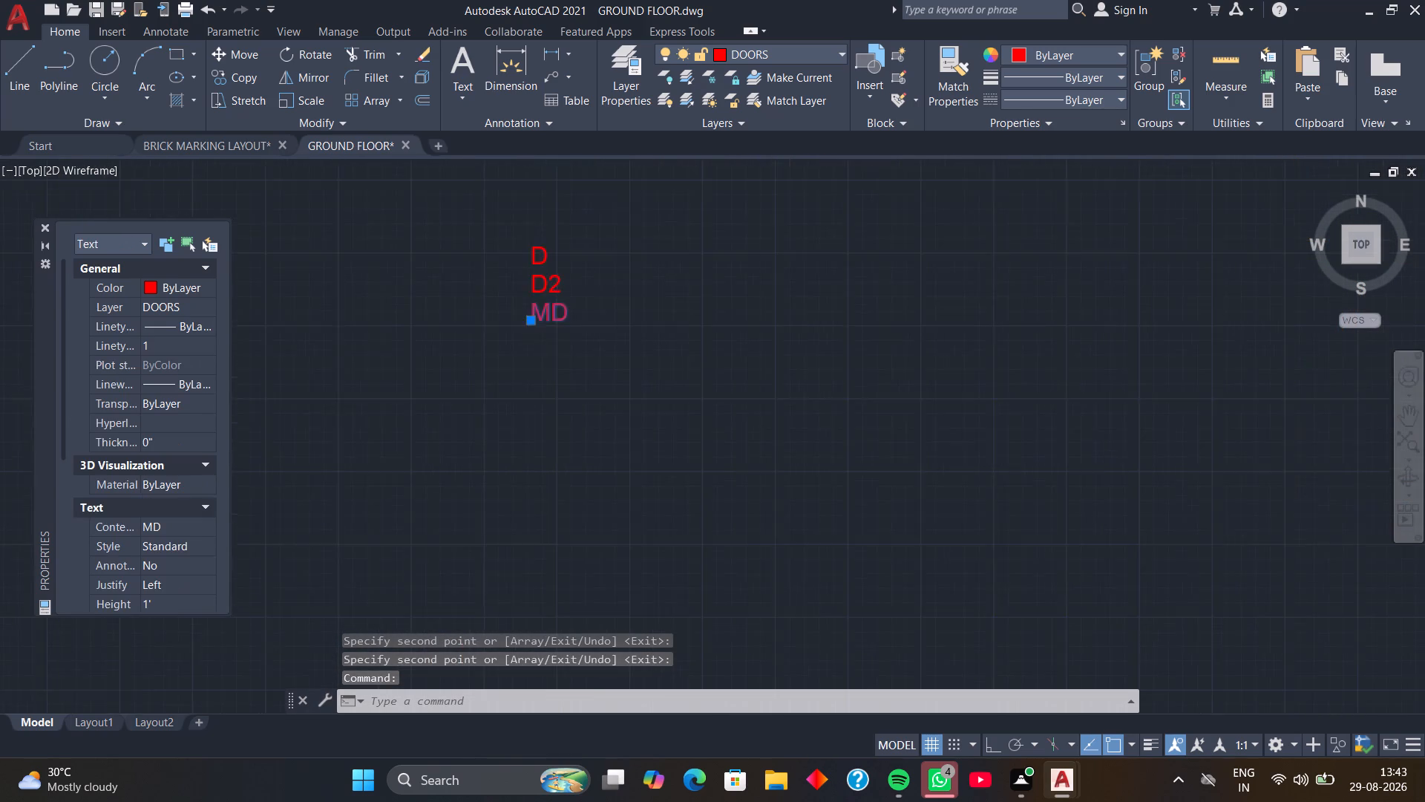
left_click(505, 307)
scroll(849, 434, "down", 4)
middle_click_drag(865, 437, 551, 332)
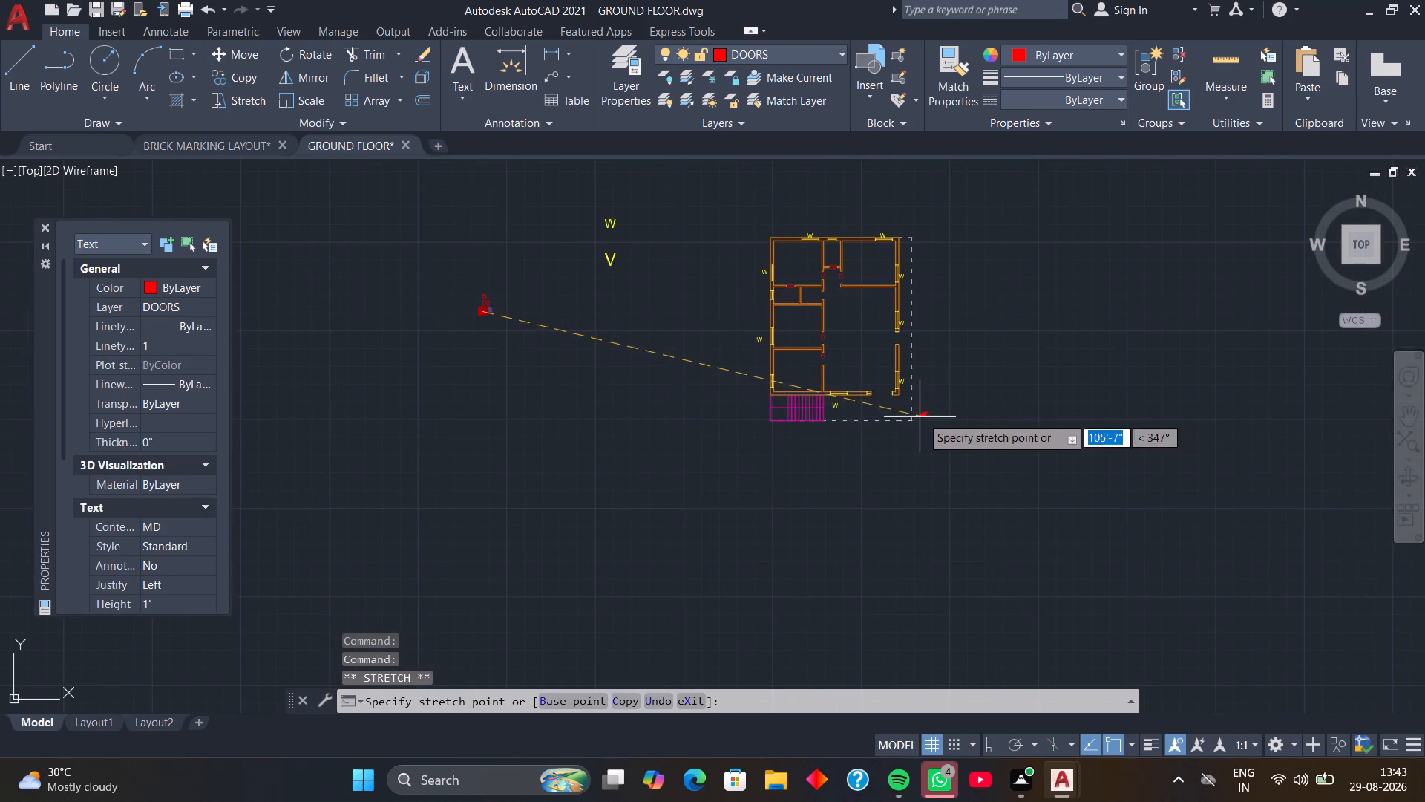
scroll(922, 417, "up", 3)
scroll(753, 348, "up", 2)
left_click(701, 288)
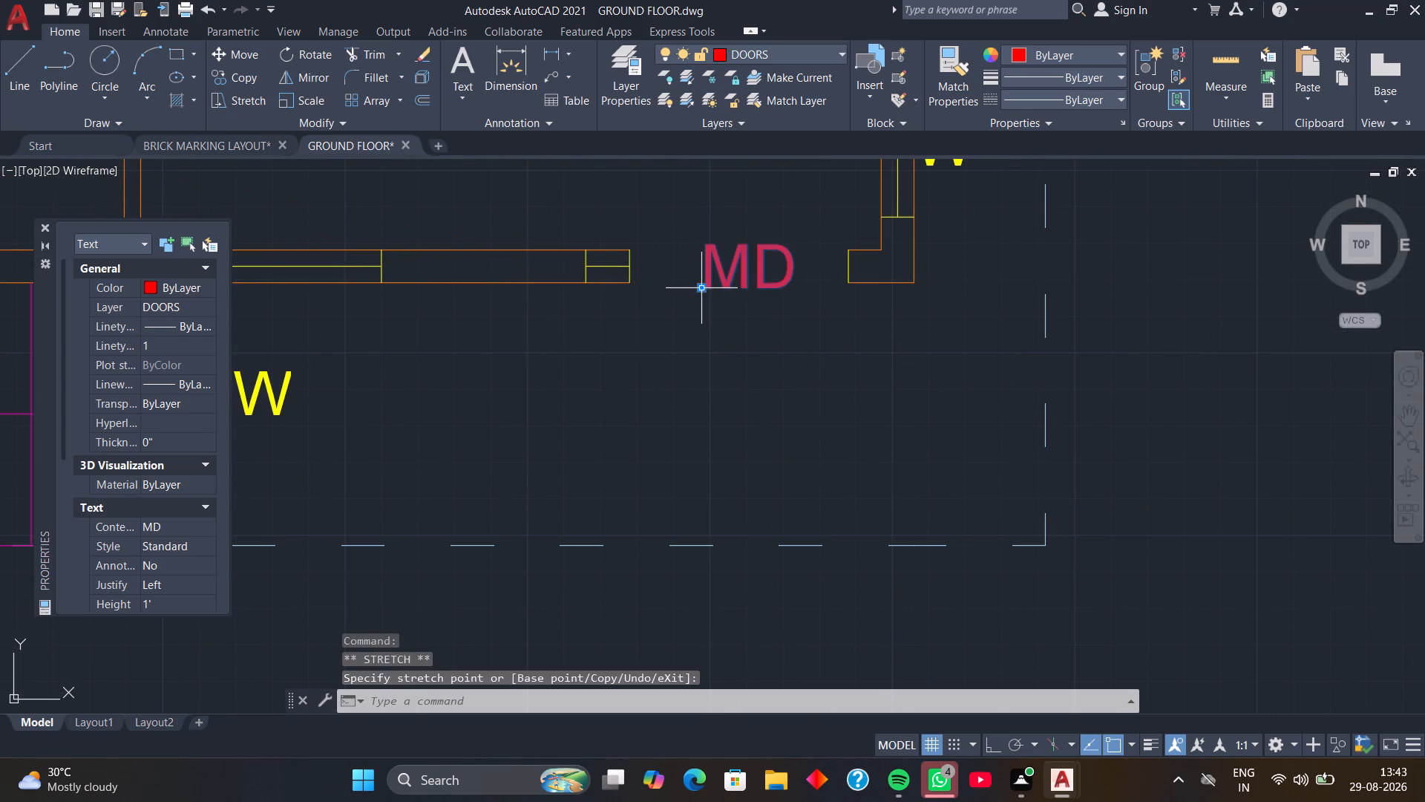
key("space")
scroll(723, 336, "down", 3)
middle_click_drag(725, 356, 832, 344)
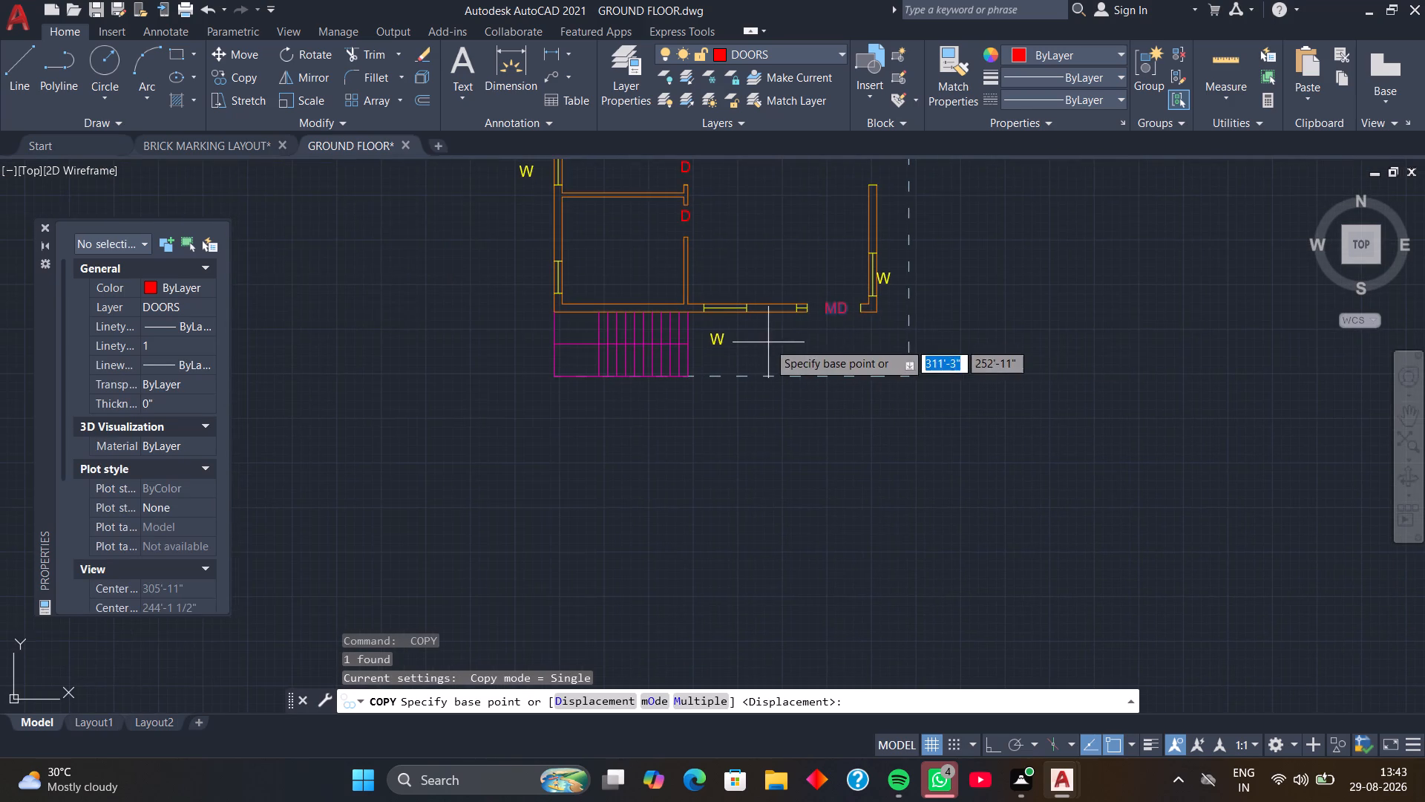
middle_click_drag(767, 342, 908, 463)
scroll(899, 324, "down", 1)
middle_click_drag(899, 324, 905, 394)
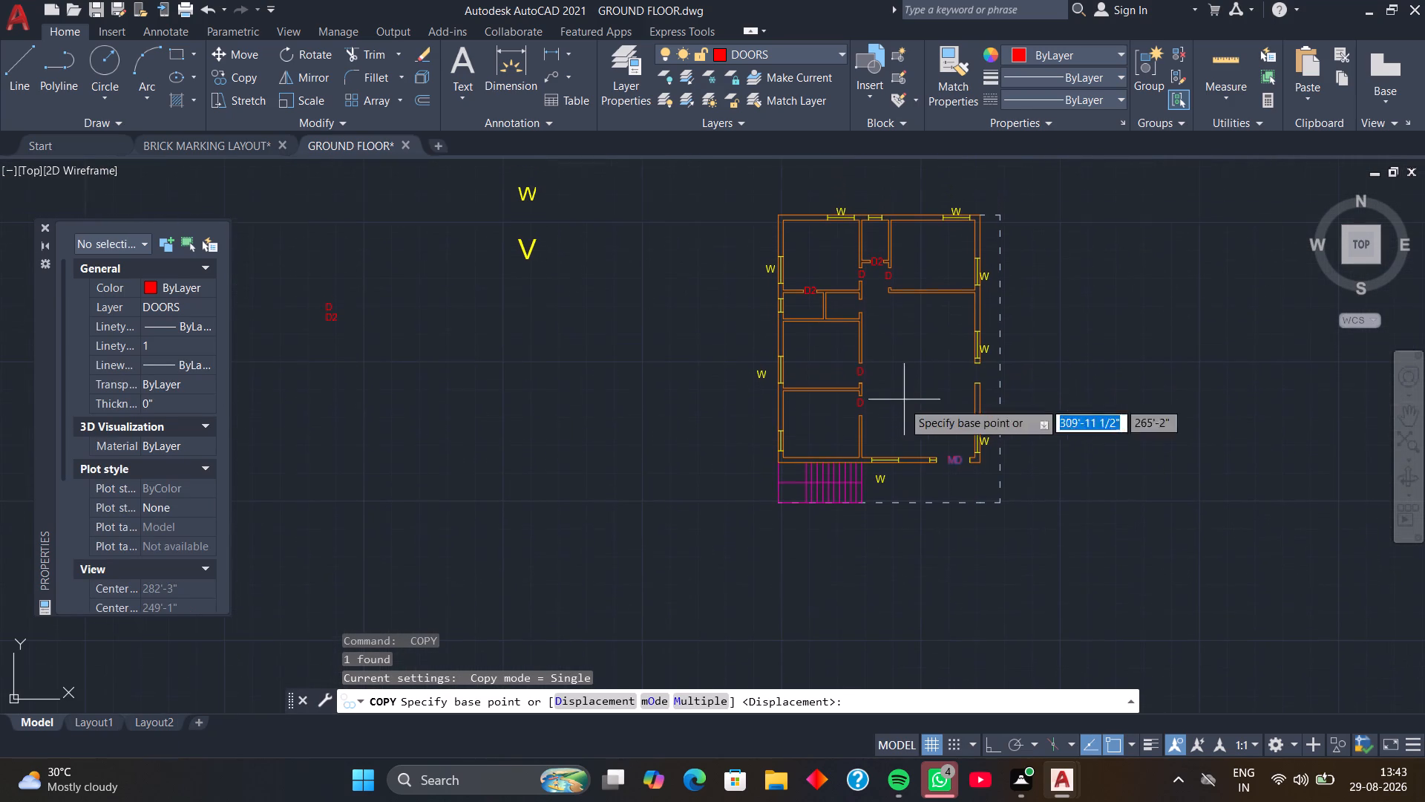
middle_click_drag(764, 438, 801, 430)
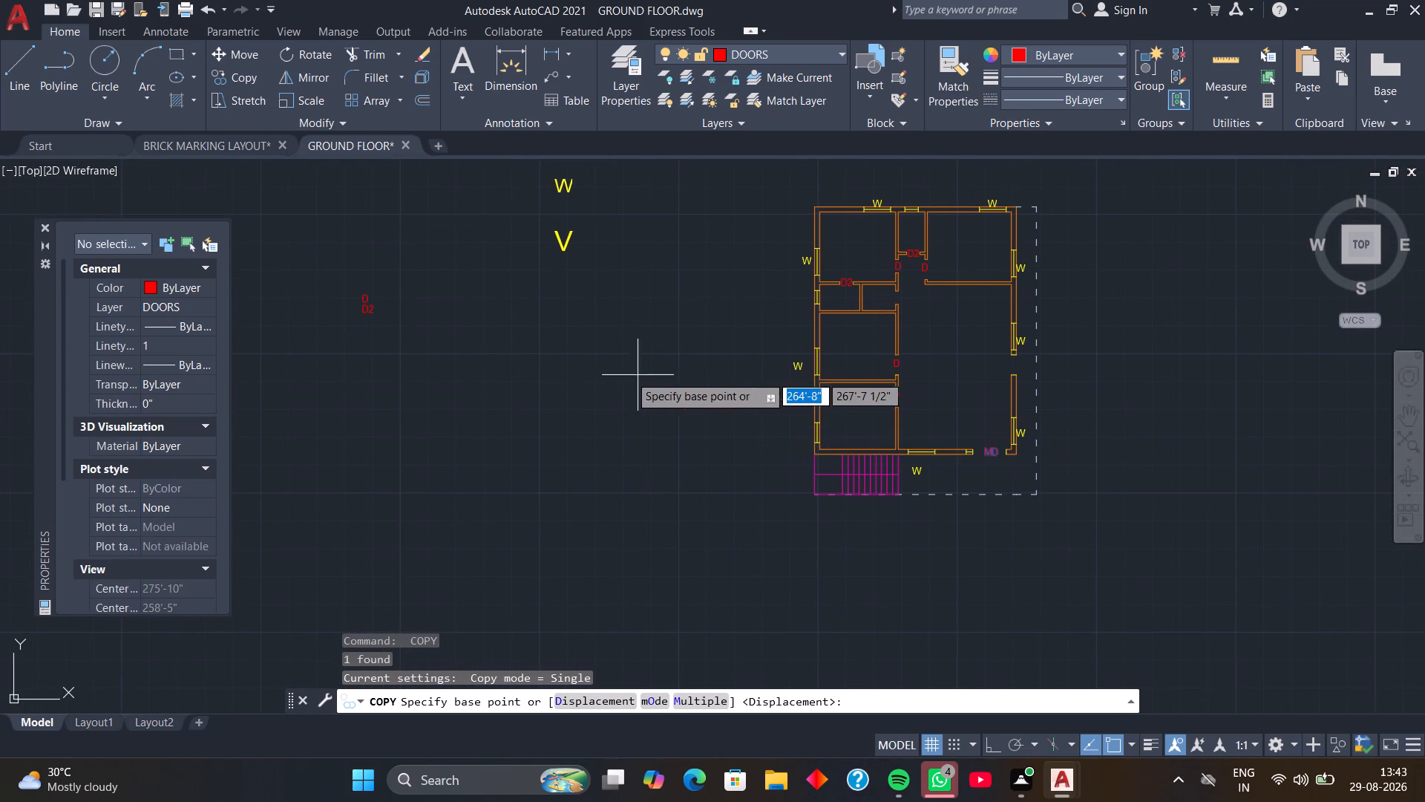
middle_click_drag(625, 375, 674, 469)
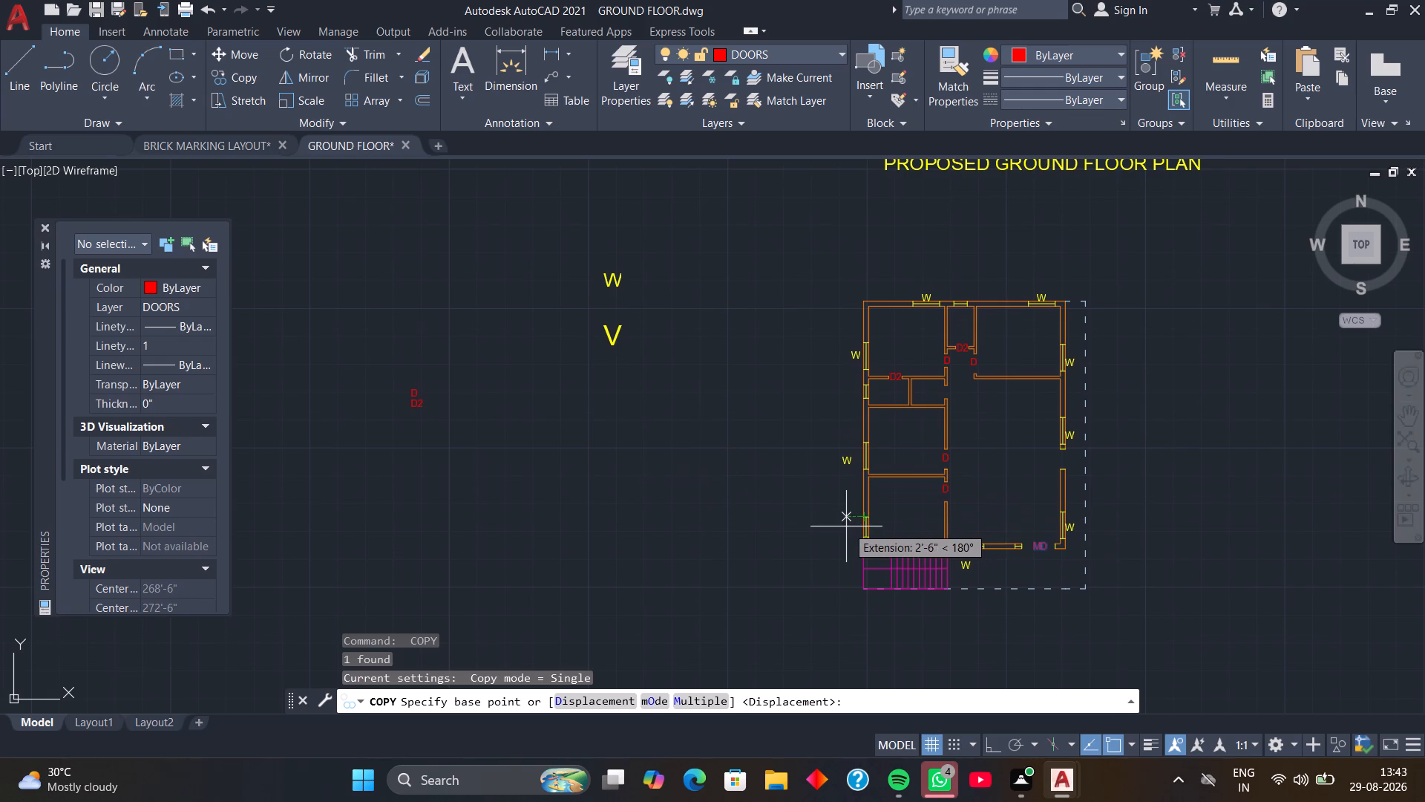
Copy the MD label a short distance east of the existing one at the main door opening in the south wall.
scroll(669, 409, "down", 1)
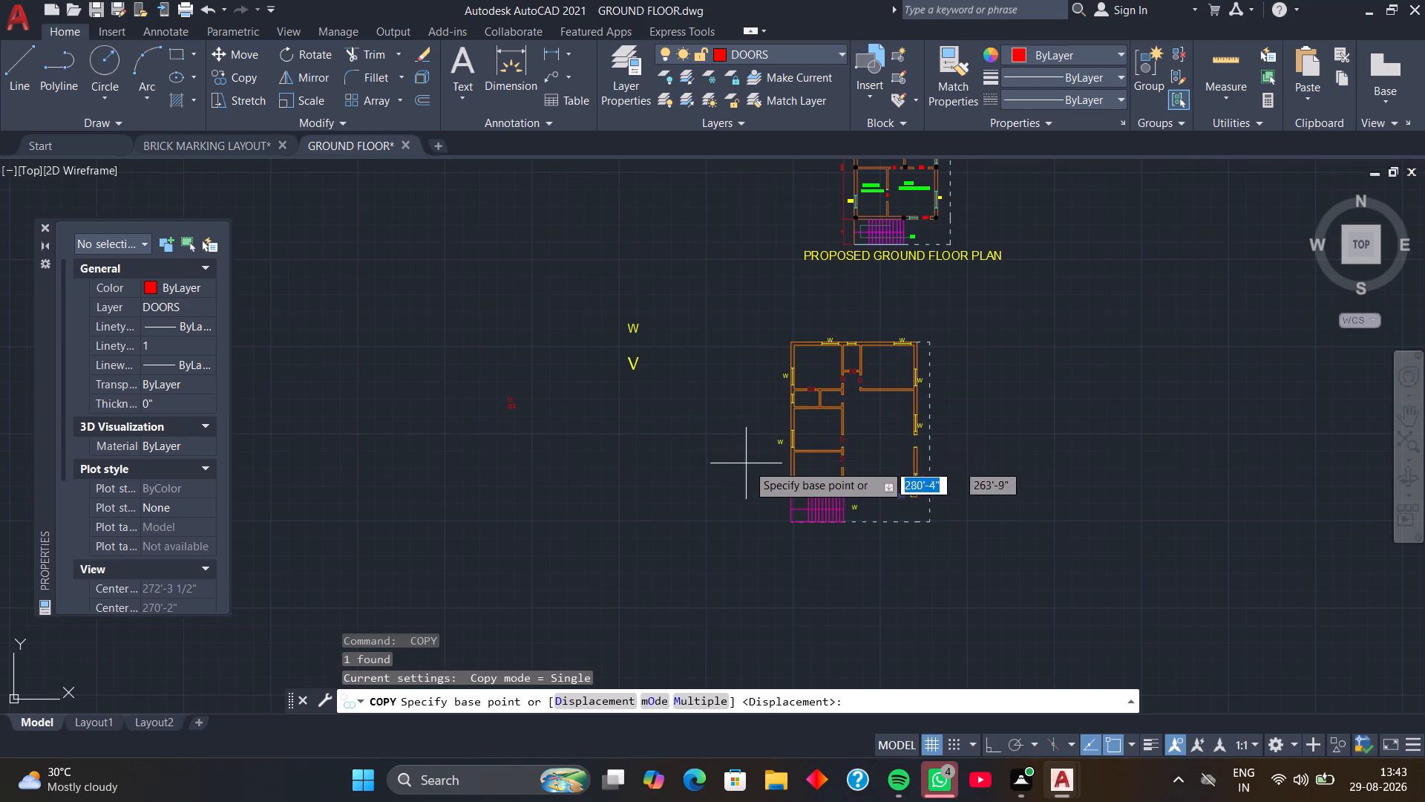
scroll(759, 467, "up", 3)
middle_click_drag(759, 467, 782, 470)
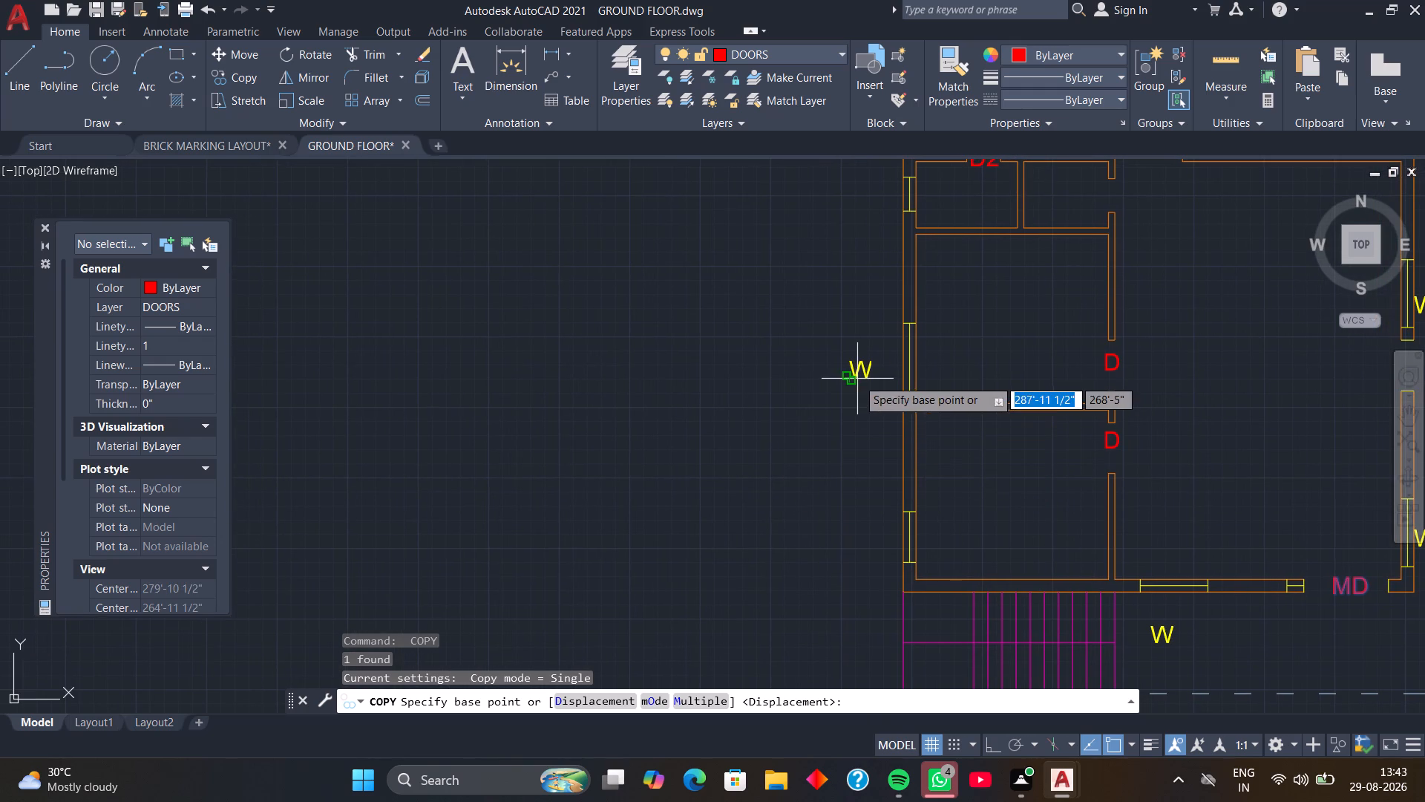
left_click(857, 379)
left_click(873, 379)
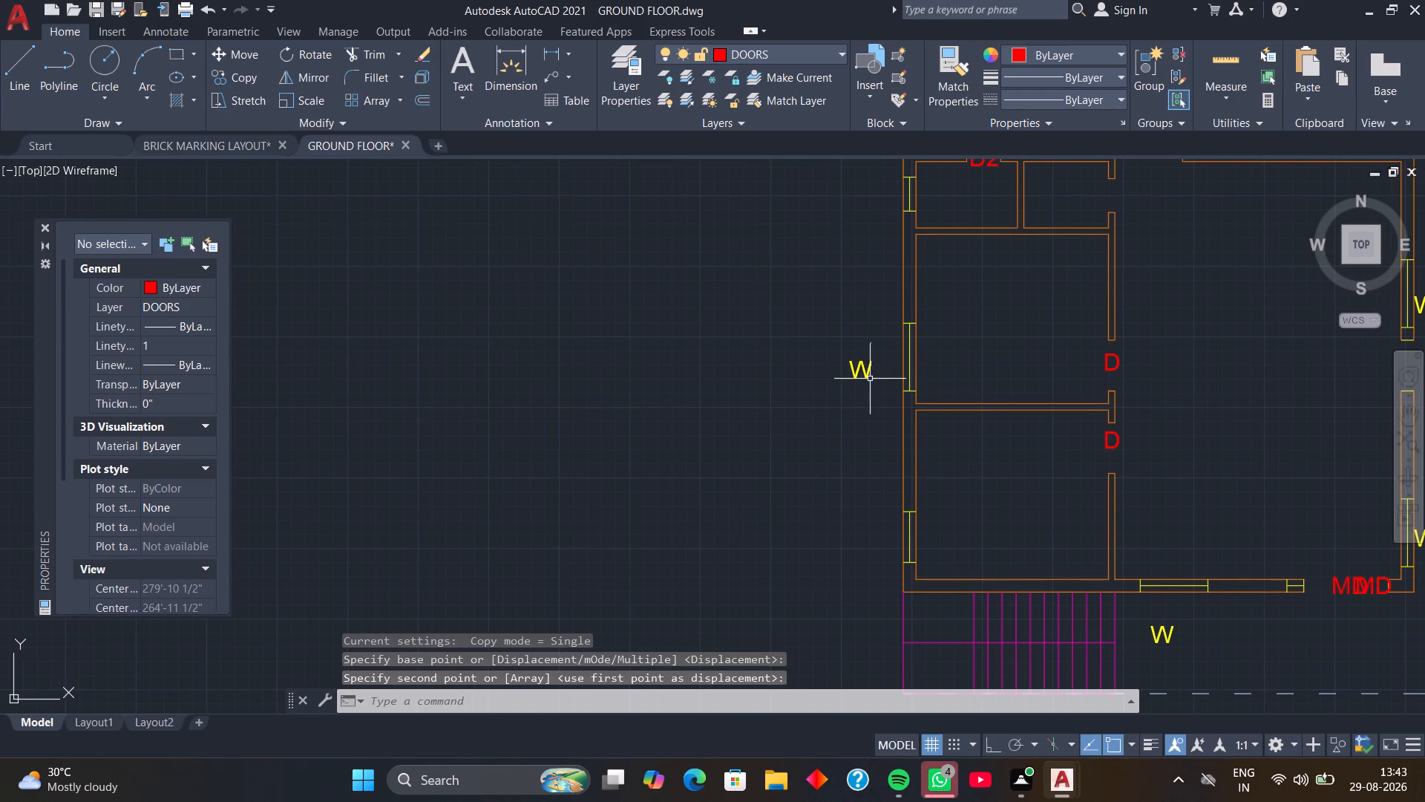
Move the W labels at the west wall's middle window and the south wall's window closer to their windows.
left_click(856, 374)
left_click(847, 382)
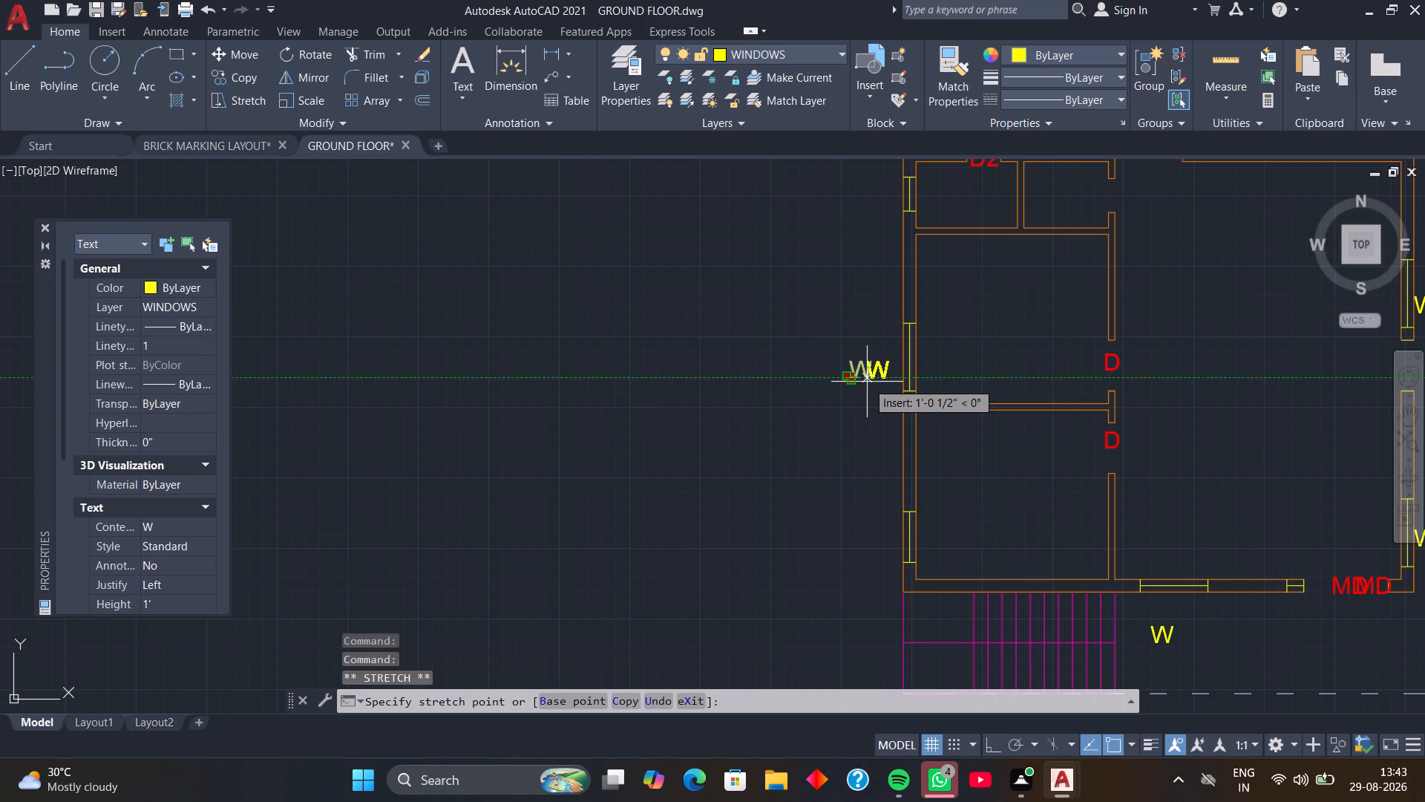
left_click(871, 382)
scroll(861, 395, "down", 2)
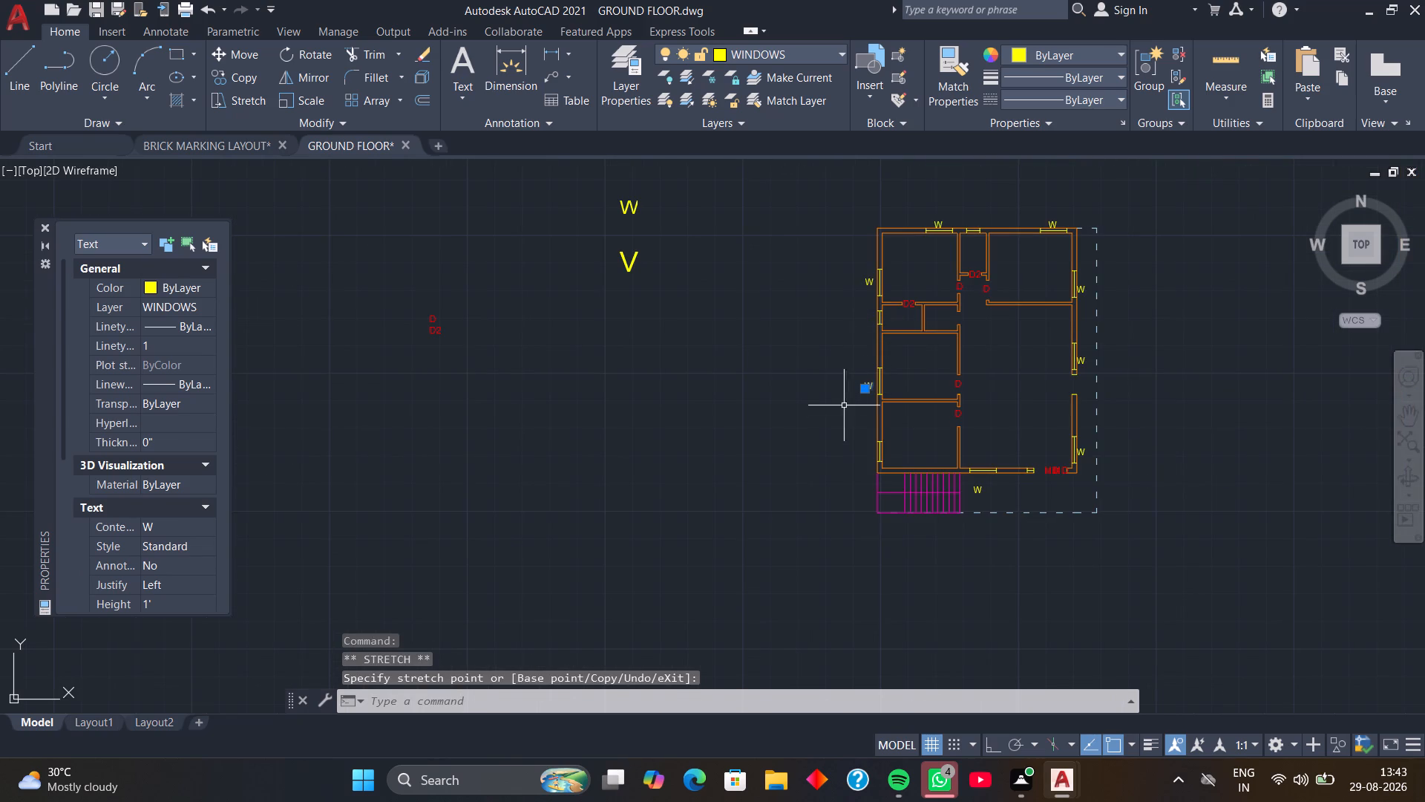
scroll(977, 495, "up", 2)
left_click(969, 486)
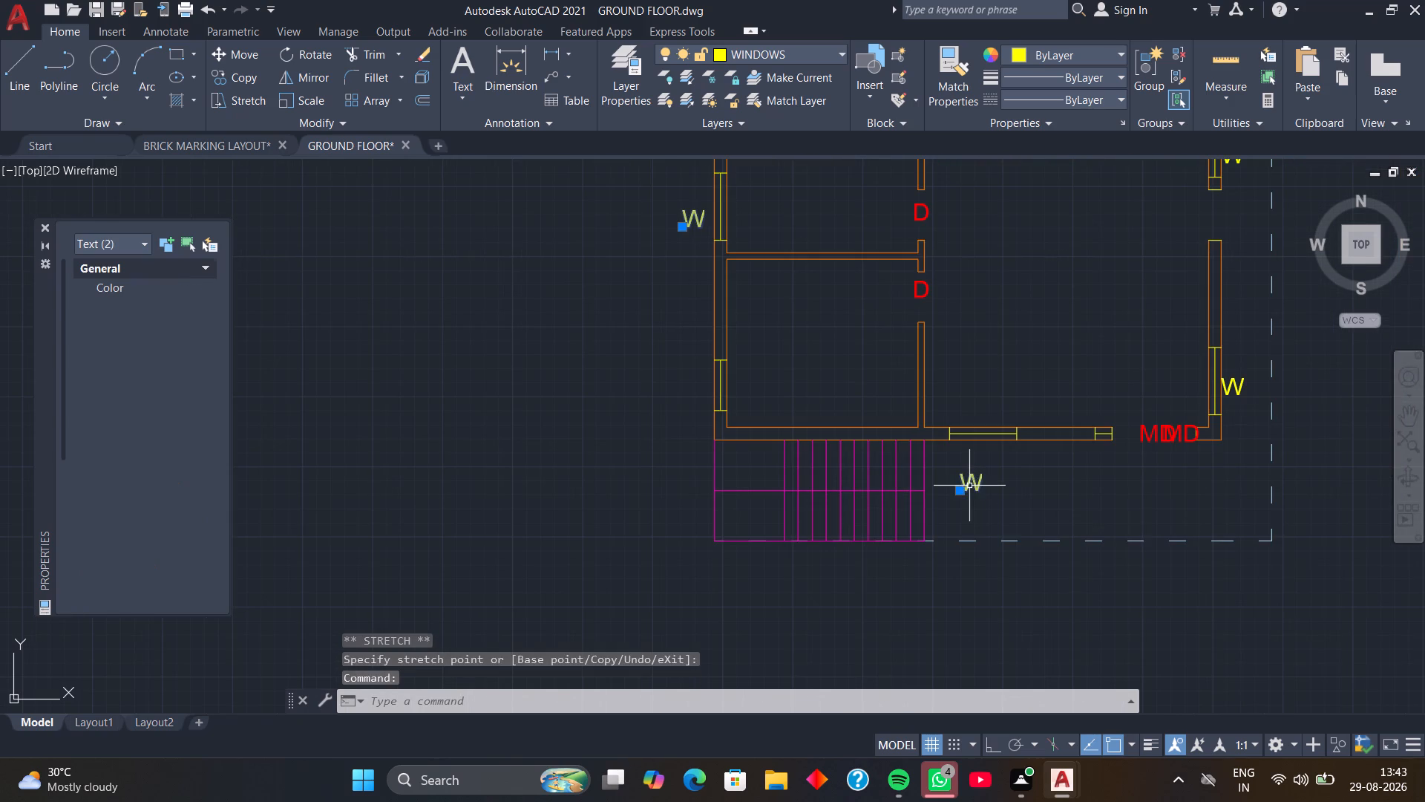
left_click(963, 492)
left_click(965, 464)
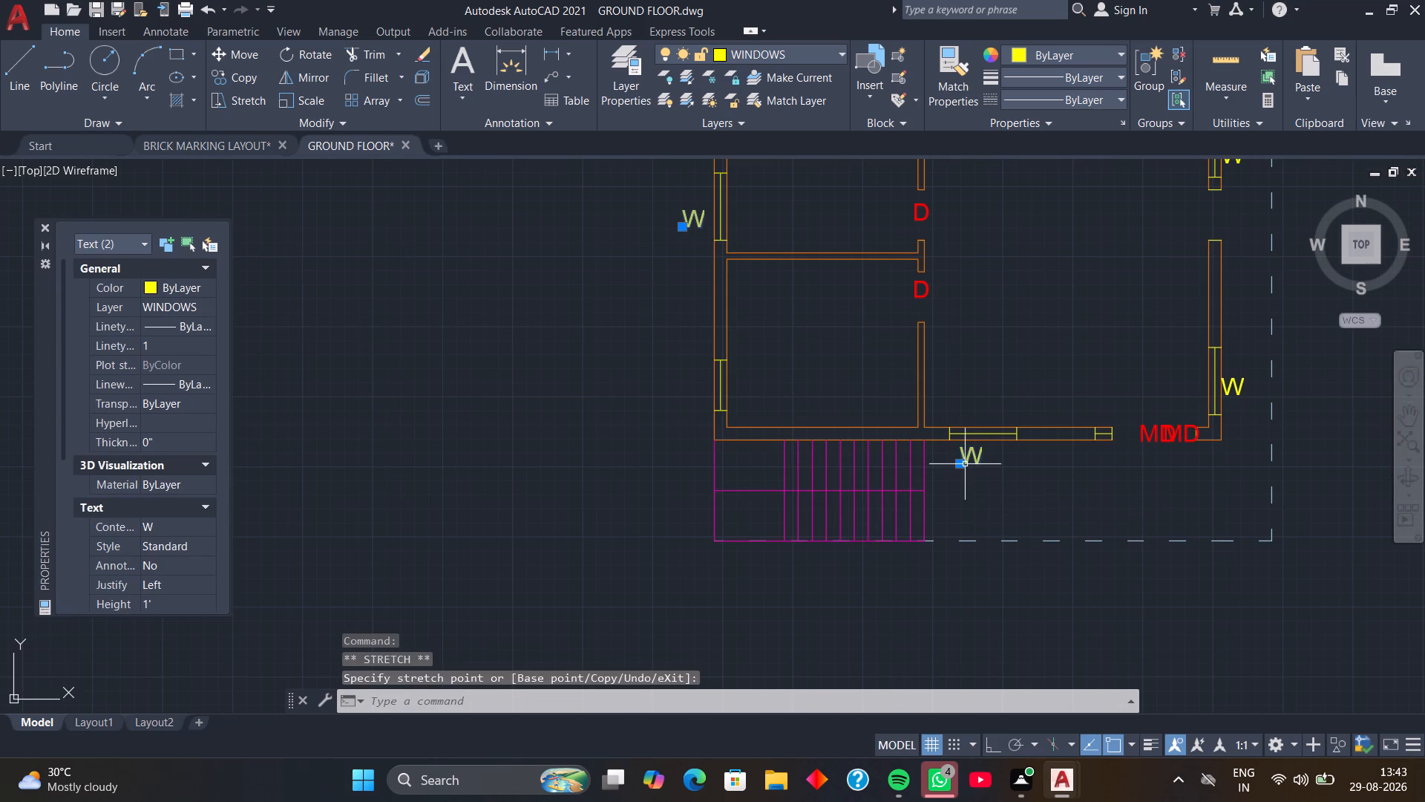
Add the large V label west of the lower plan to the selected W labels and set their linetype scale to 0.5.
scroll(1015, 480, "down", 1)
scroll(966, 404, "down", 1)
middle_click_drag(954, 391, 980, 447)
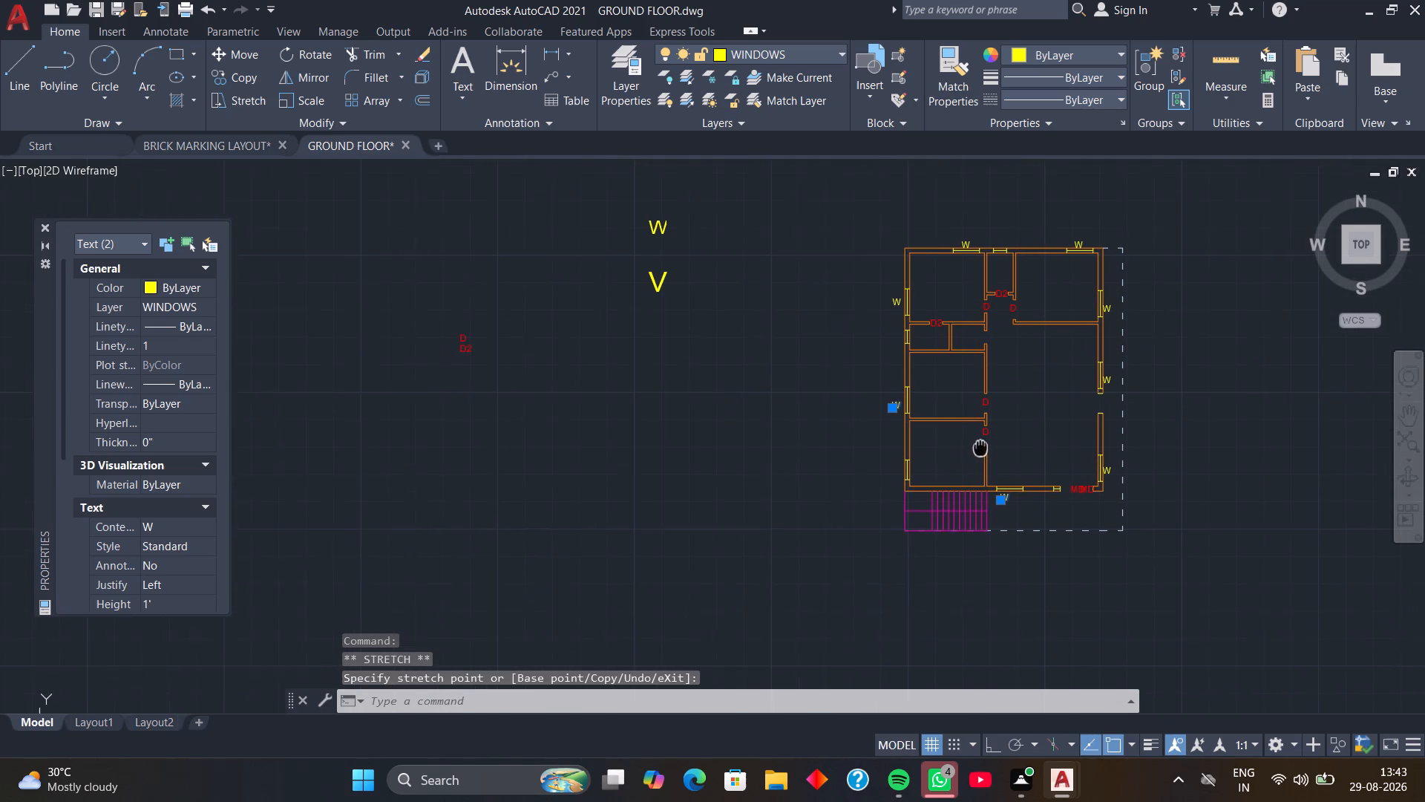
middle_click_drag(980, 447, 983, 454)
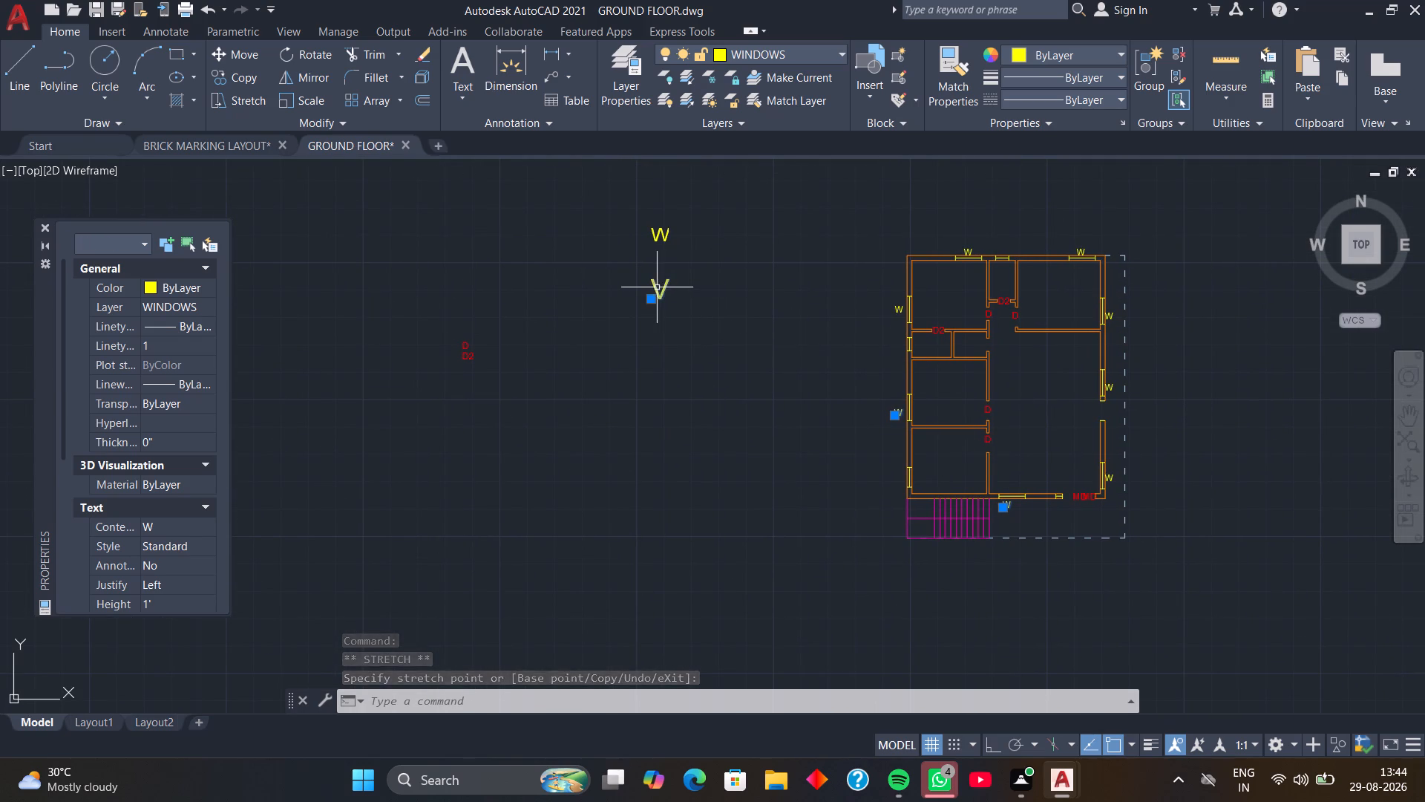
left_click(657, 287)
scroll(191, 499, "down", 3)
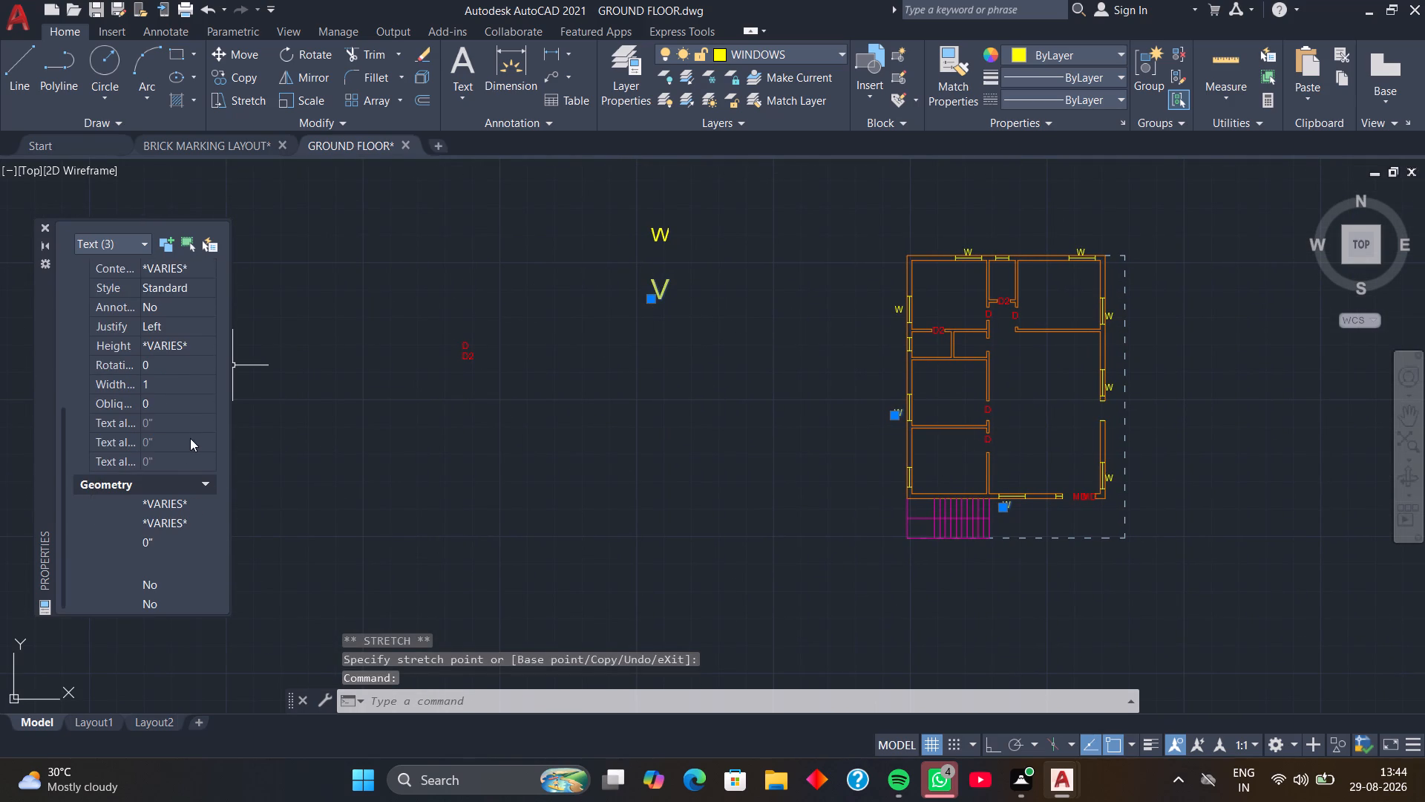
scroll(195, 371, "down", 1)
scroll(195, 360, "up", 1)
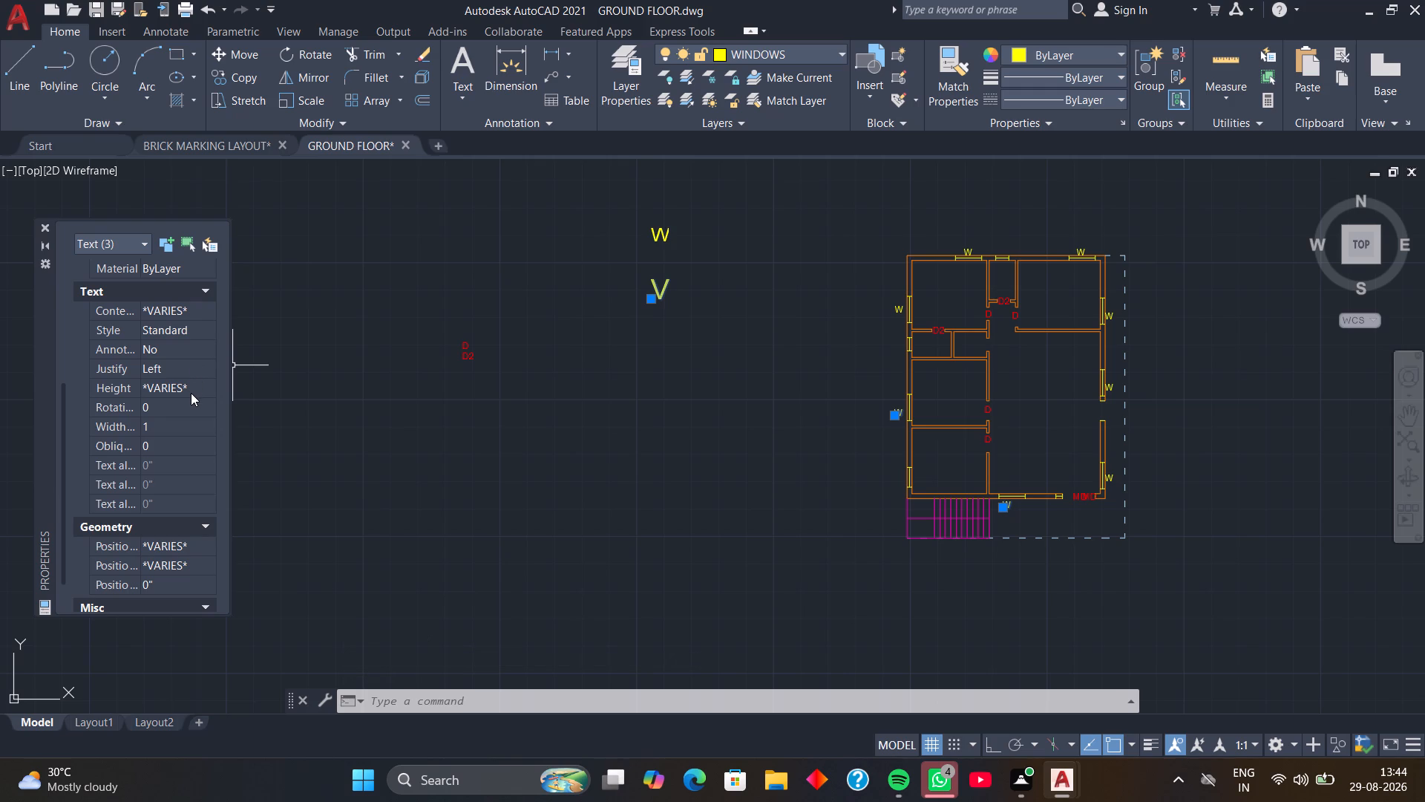
left_click(194, 388)
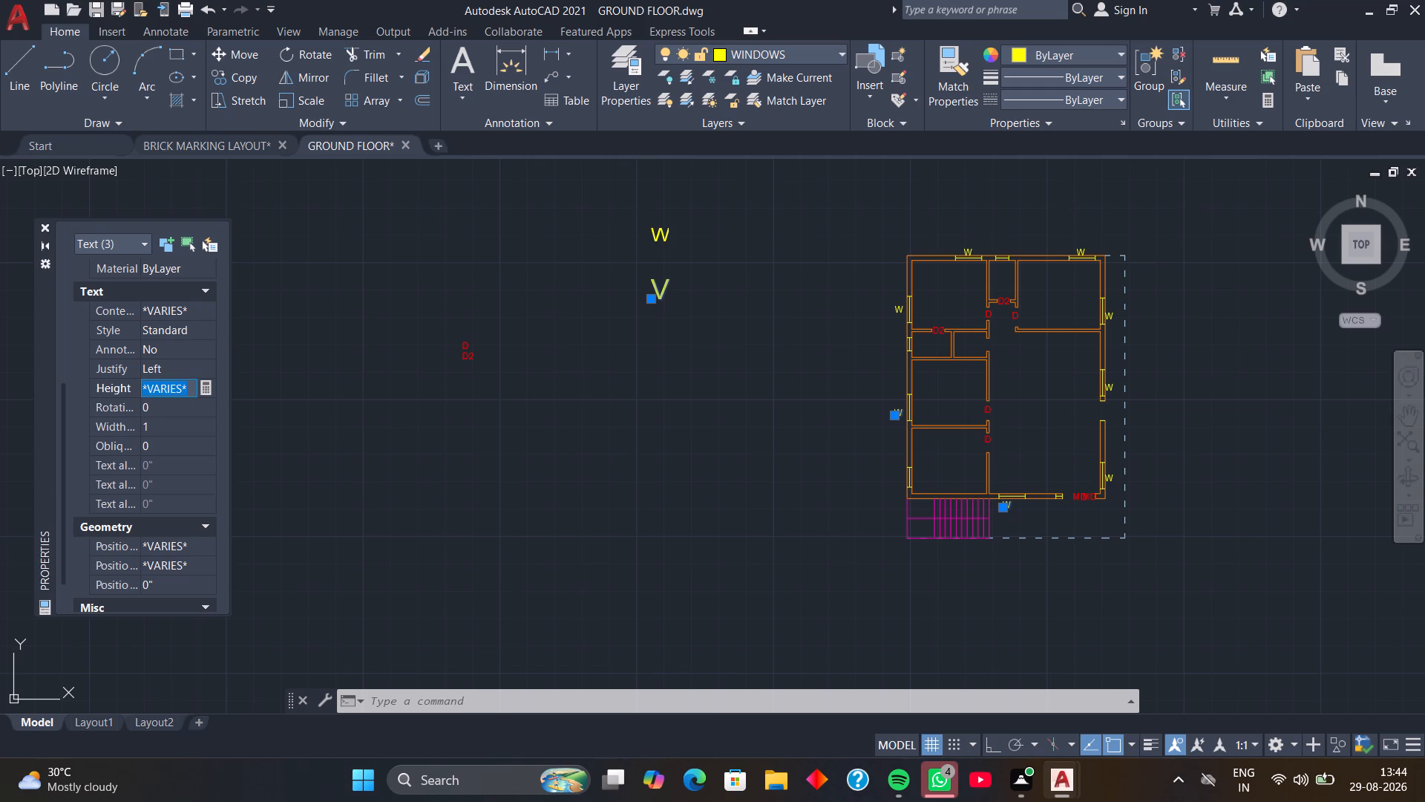
left_click(194, 388)
scroll(195, 432, "down", 3)
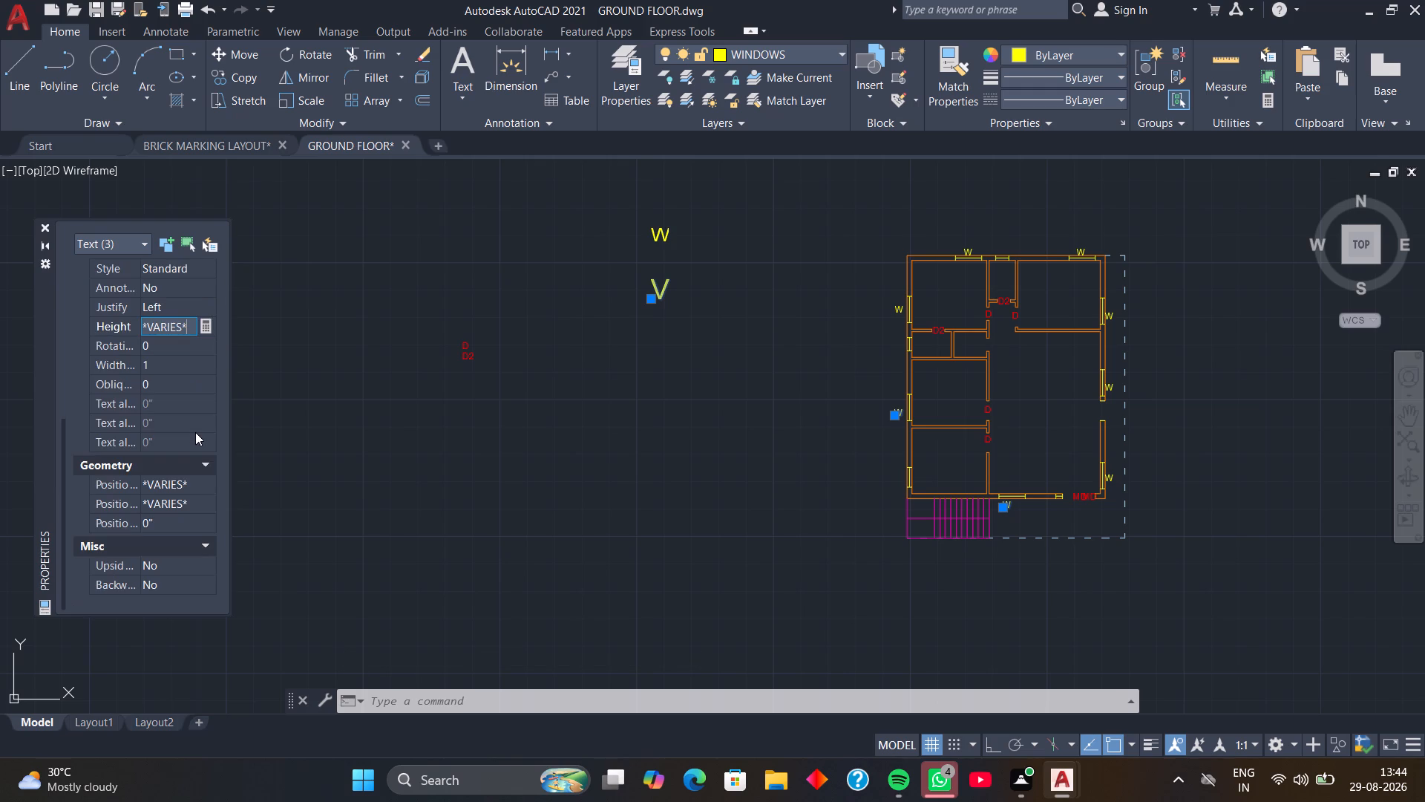
scroll(195, 432, "down", 3)
scroll(195, 432, "up", 6)
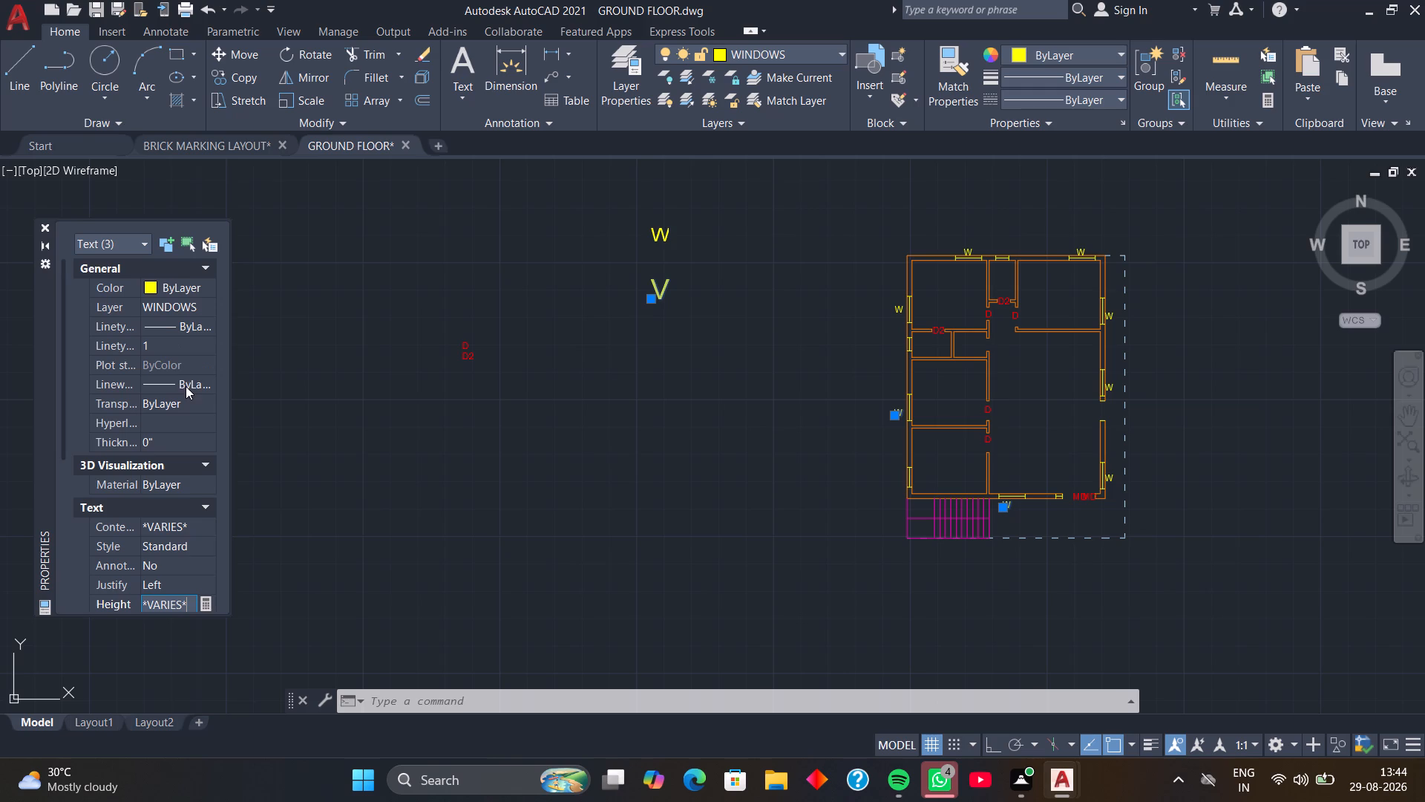
left_click(186, 346)
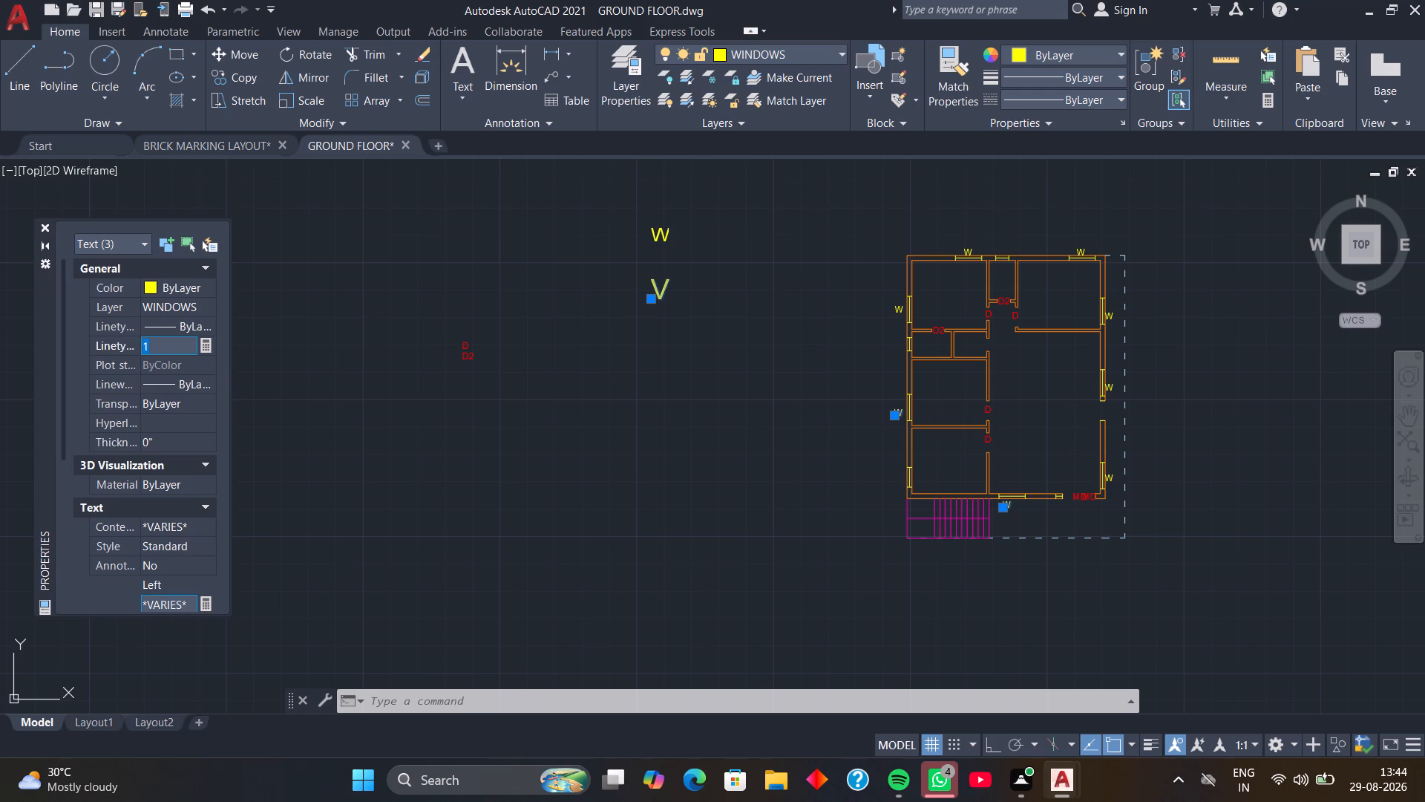
type("0.5")
key("Return")
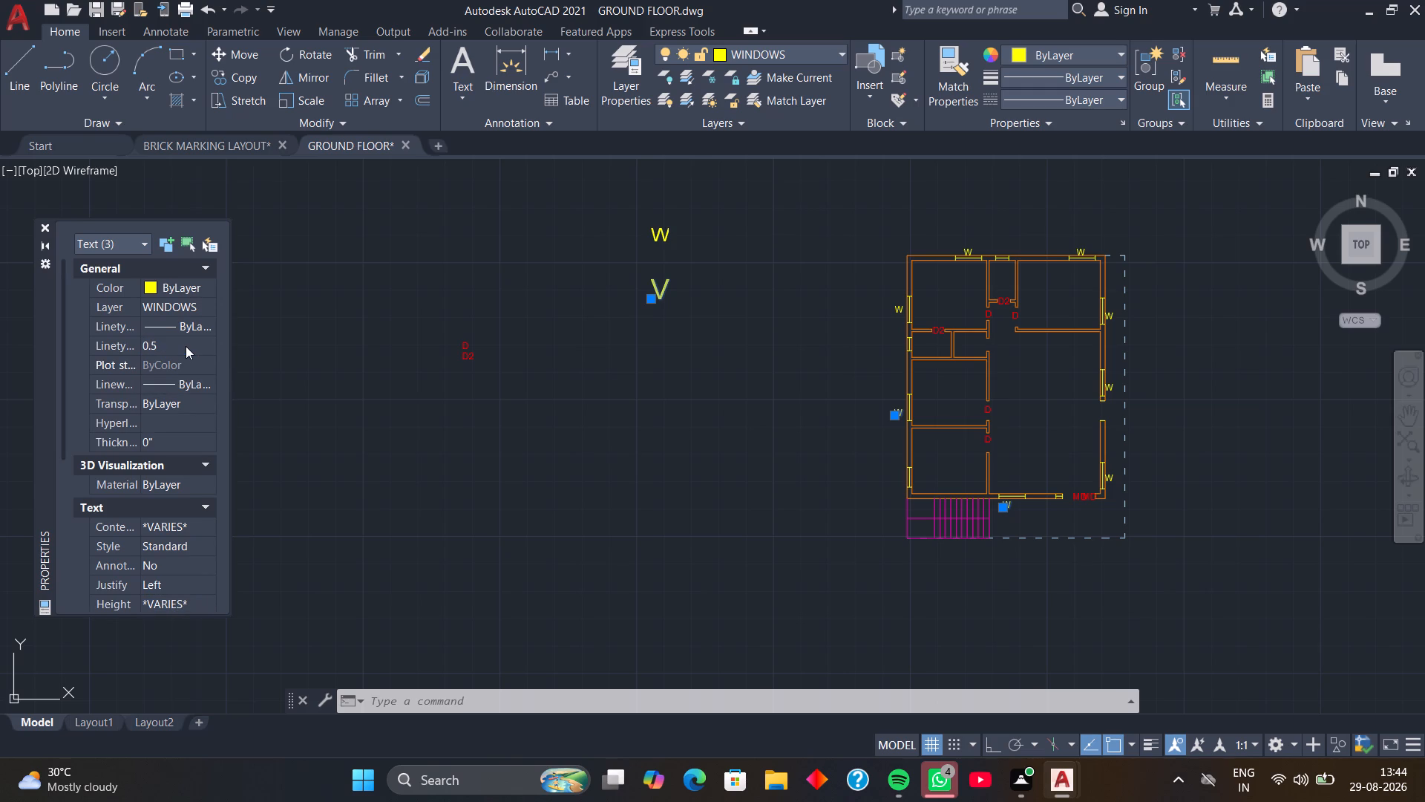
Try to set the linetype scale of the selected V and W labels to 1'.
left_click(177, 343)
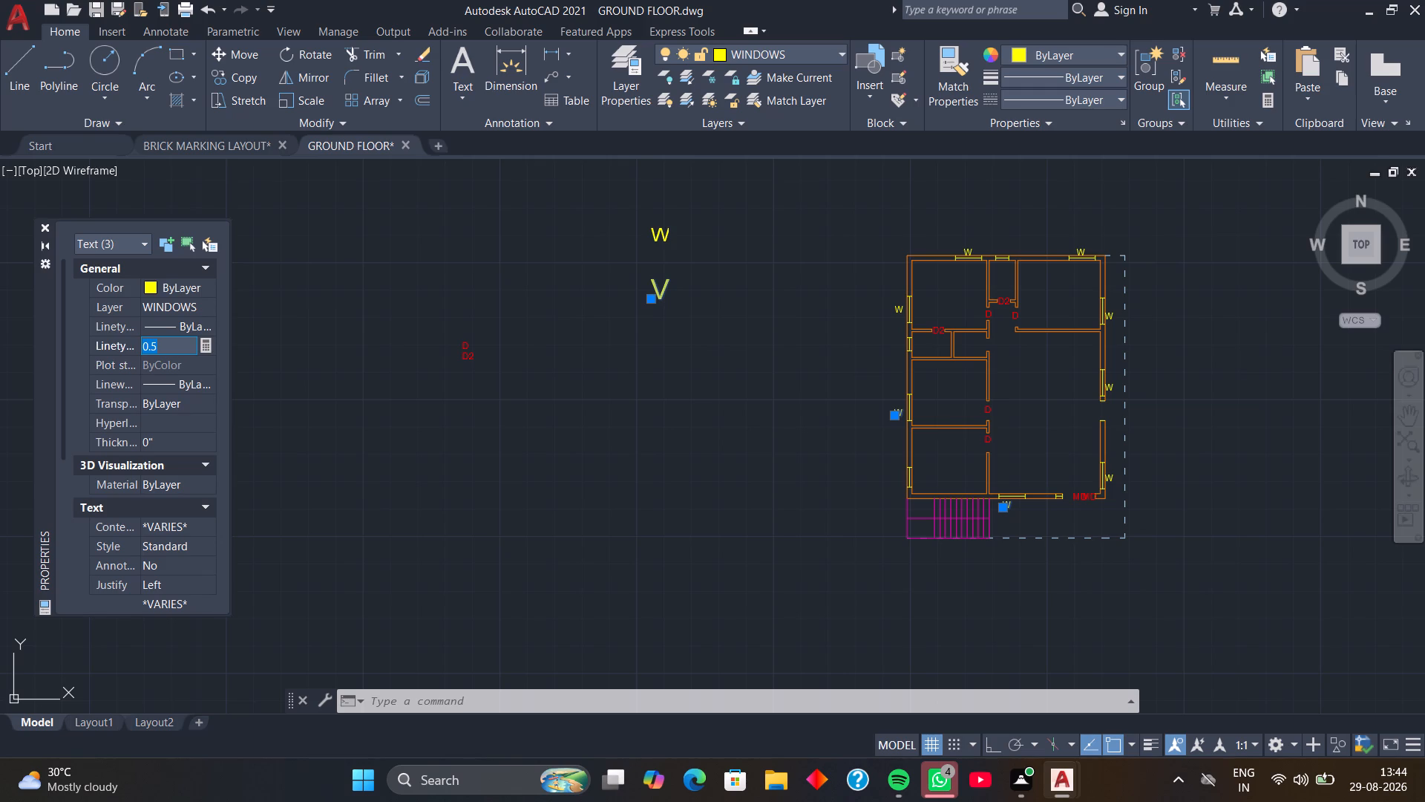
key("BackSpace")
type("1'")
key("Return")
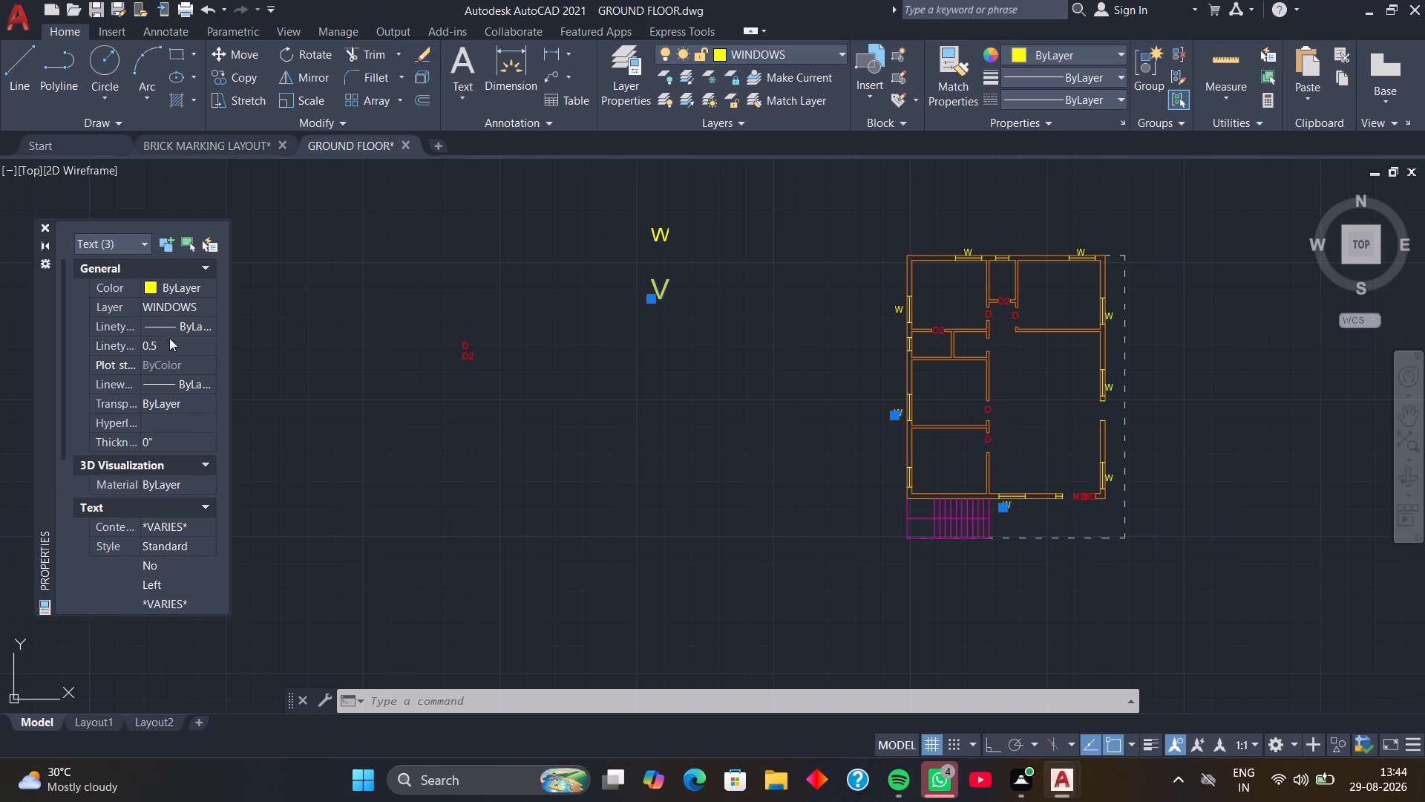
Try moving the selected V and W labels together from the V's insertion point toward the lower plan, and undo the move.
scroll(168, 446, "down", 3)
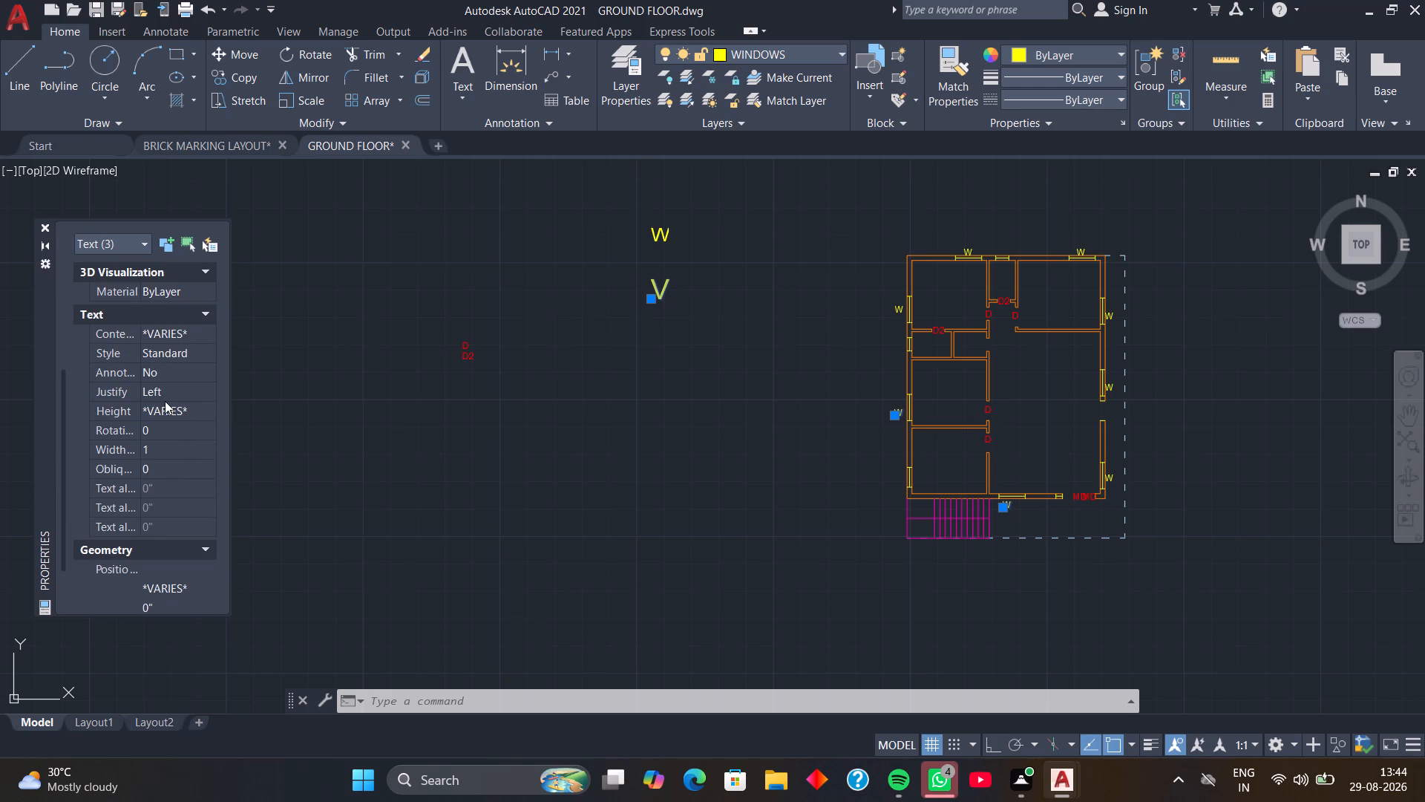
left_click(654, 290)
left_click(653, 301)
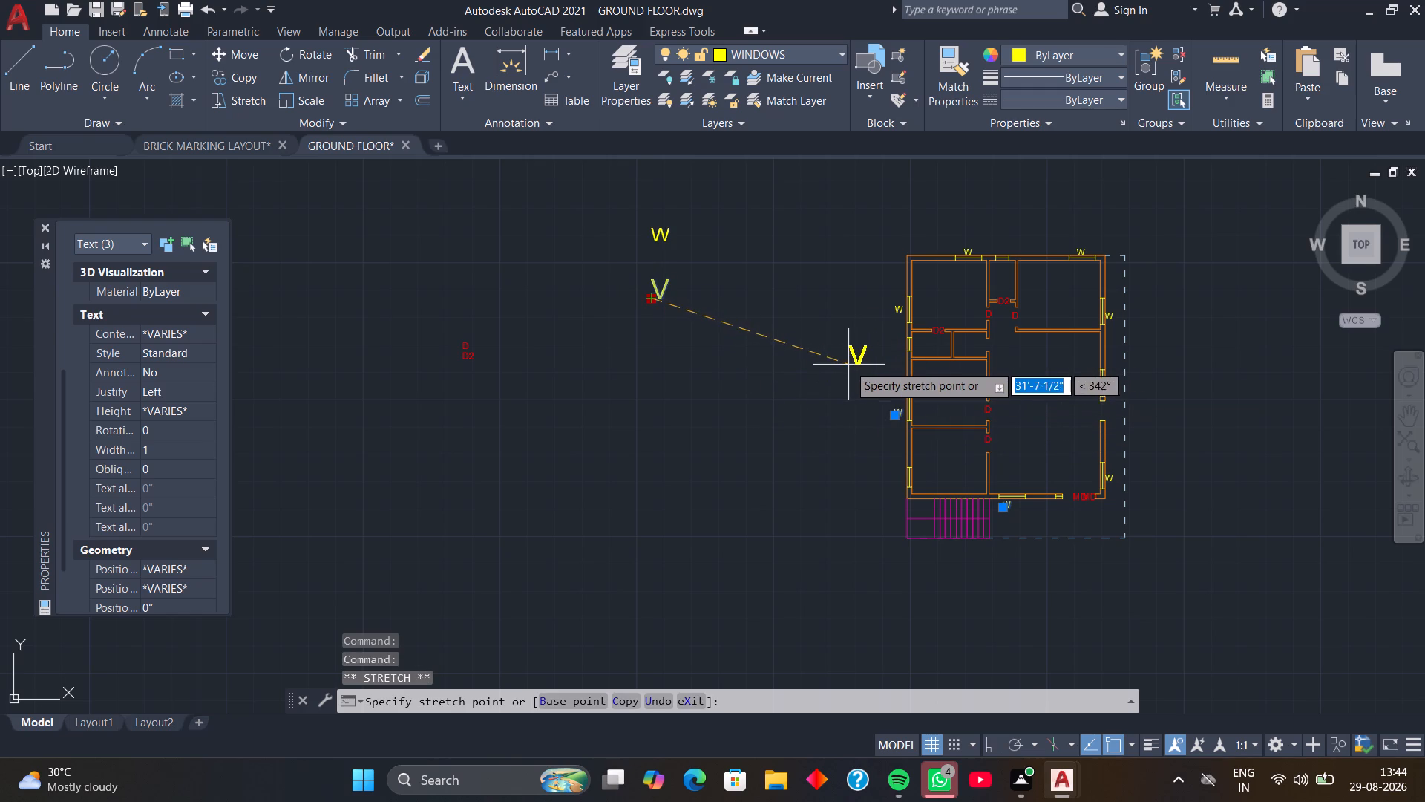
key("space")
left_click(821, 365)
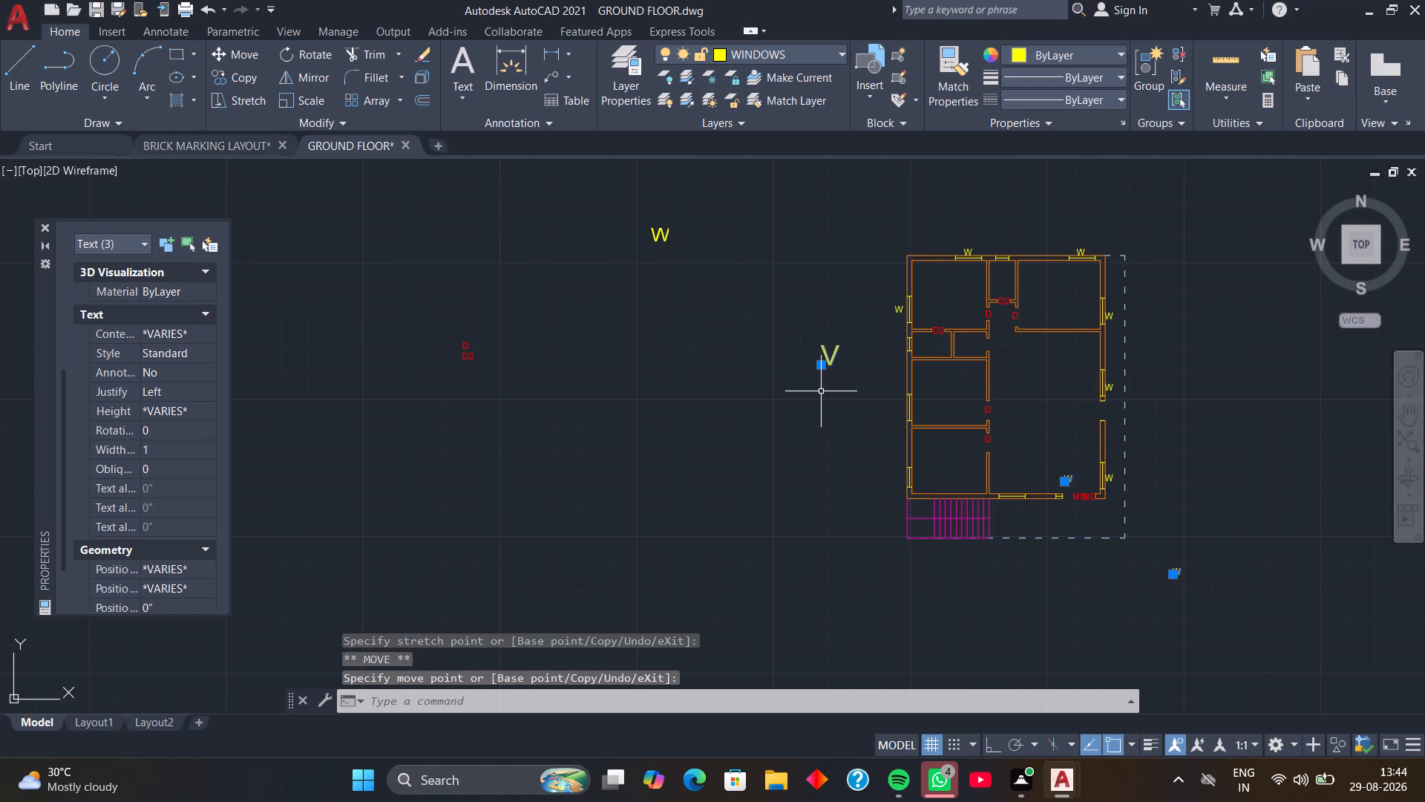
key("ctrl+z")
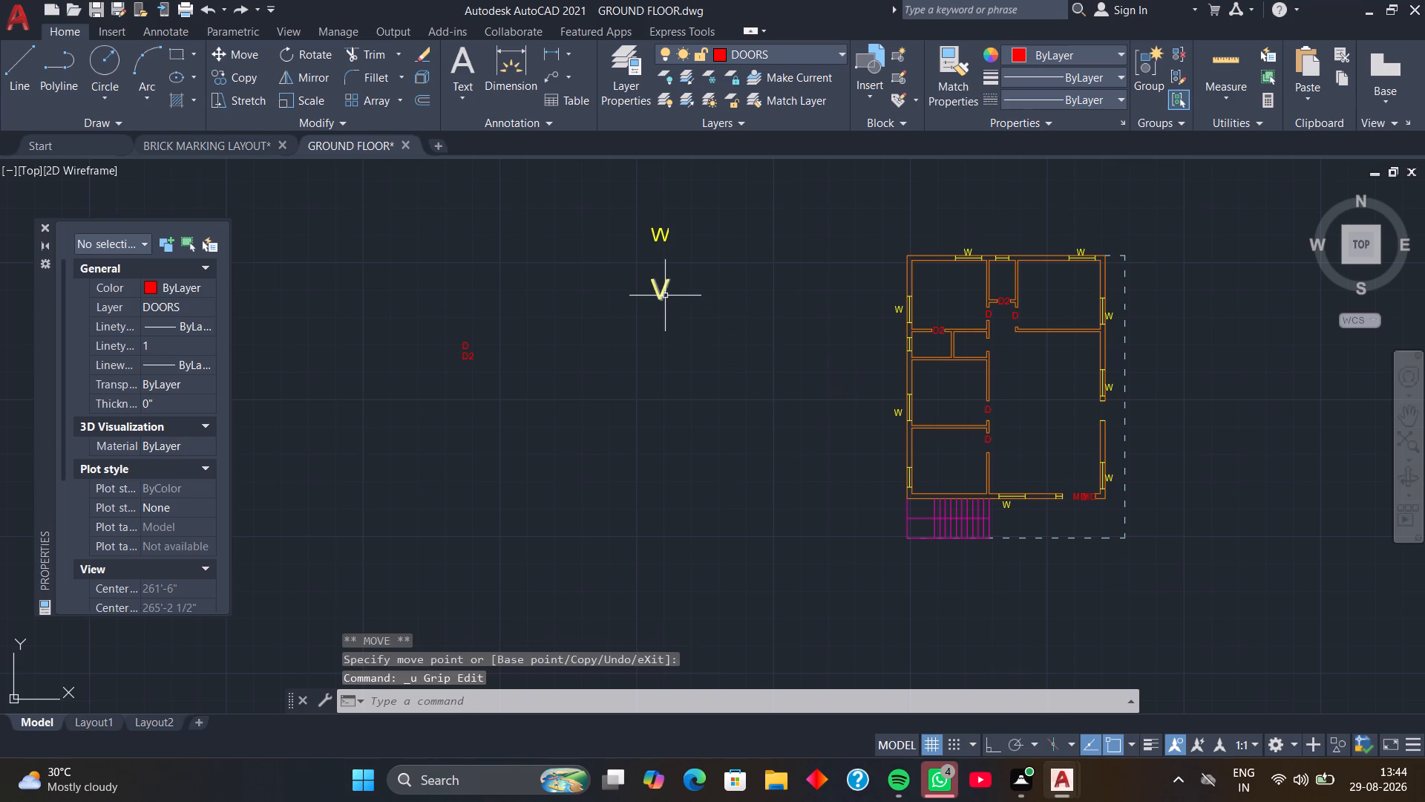
Set the text height of the V label west of the lower plan to 1'.
left_click(664, 295)
scroll(163, 419, "down", 1)
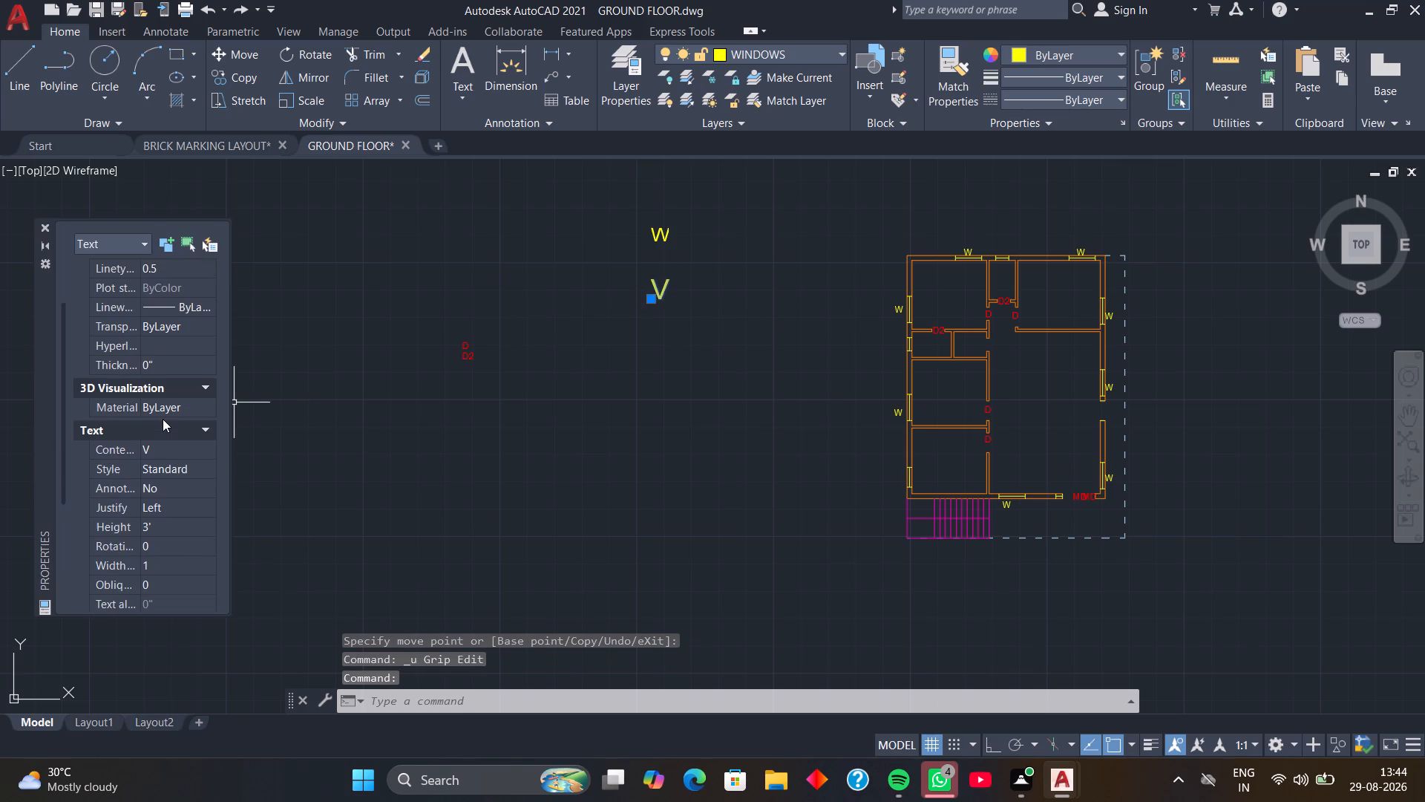
left_click(174, 527)
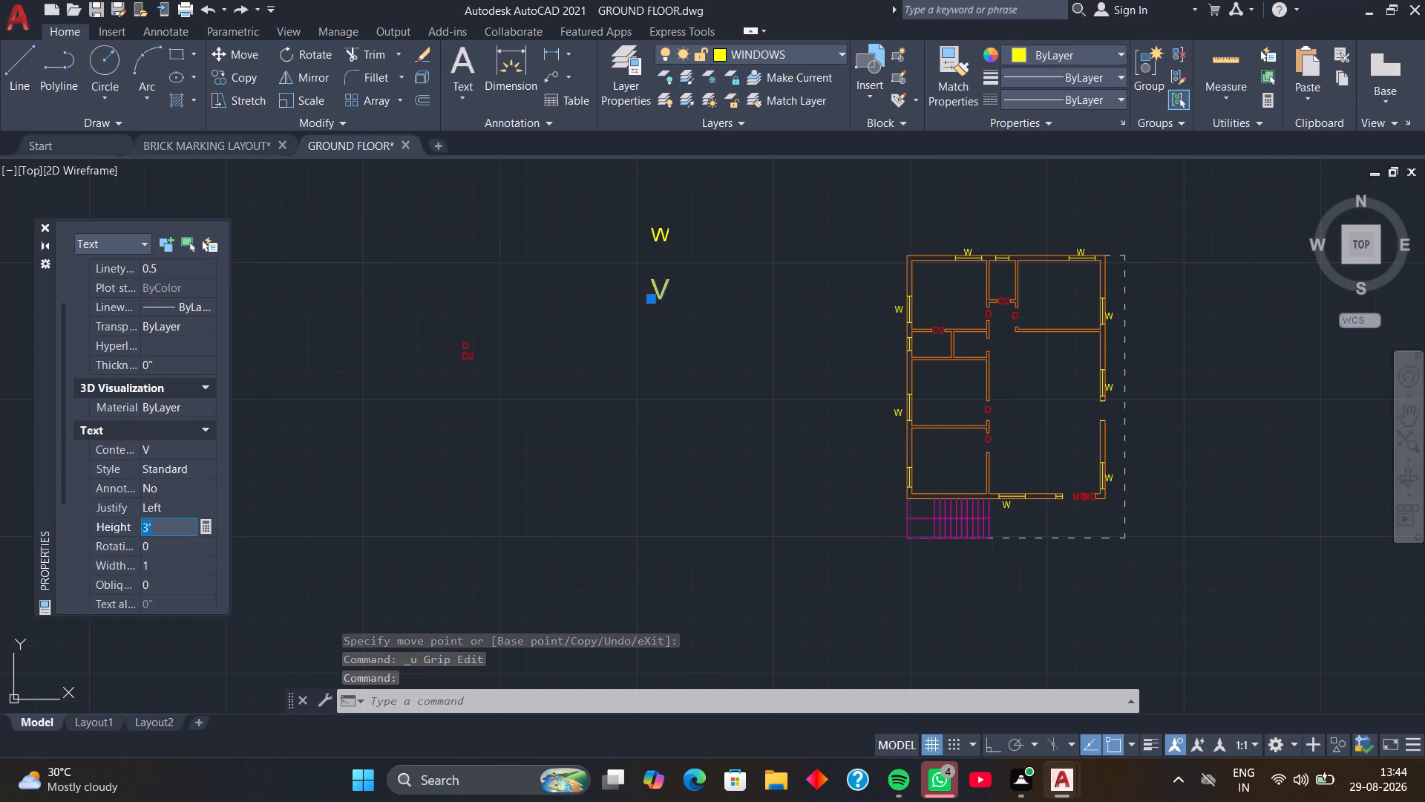
type("1'")
key("Return")
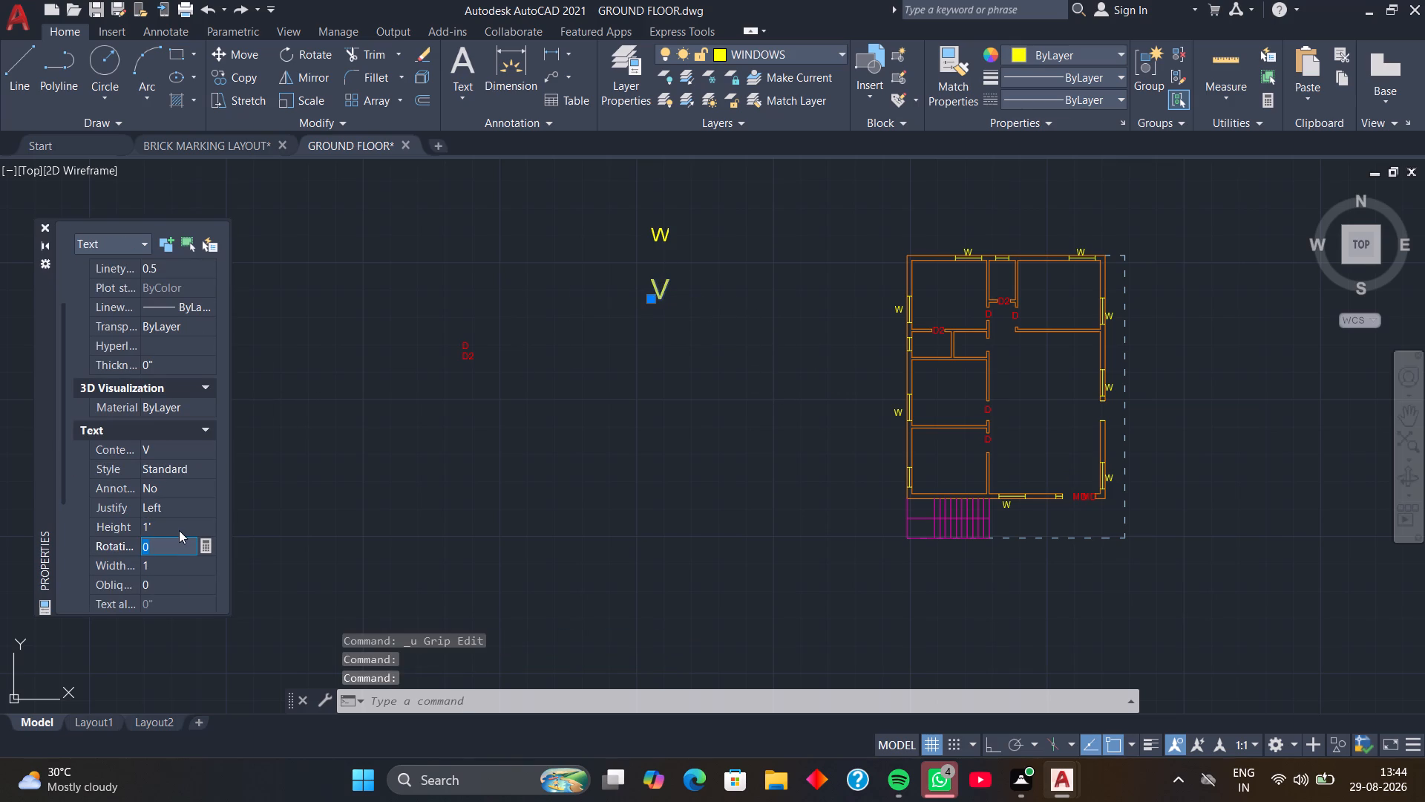
Move the V label beside the small west room's window on the lower plan's west wall.
scroll(589, 316, "up", 2)
middle_click_drag(626, 306, 473, 454)
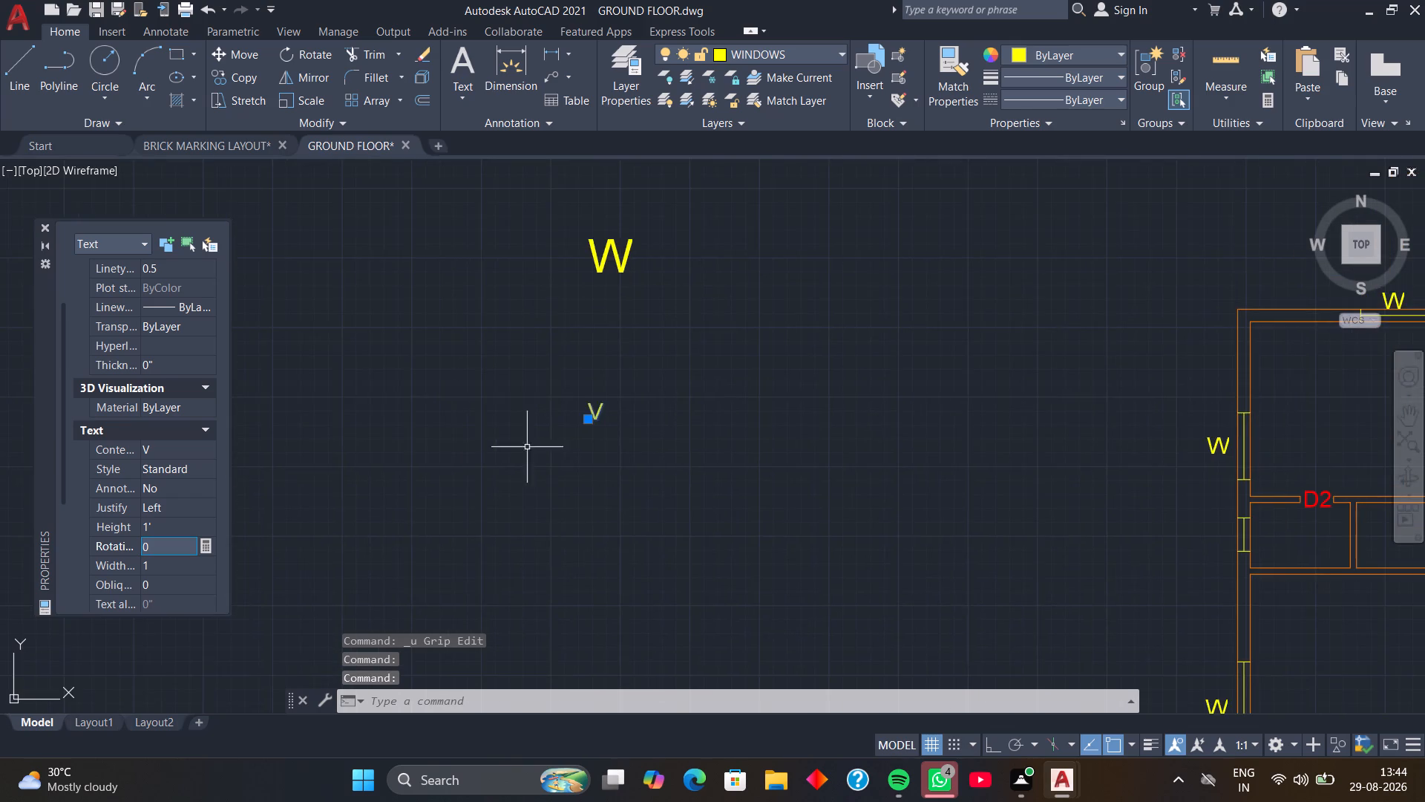
scroll(542, 443, "up", 2)
left_click(648, 390)
scroll(819, 432, "down", 3)
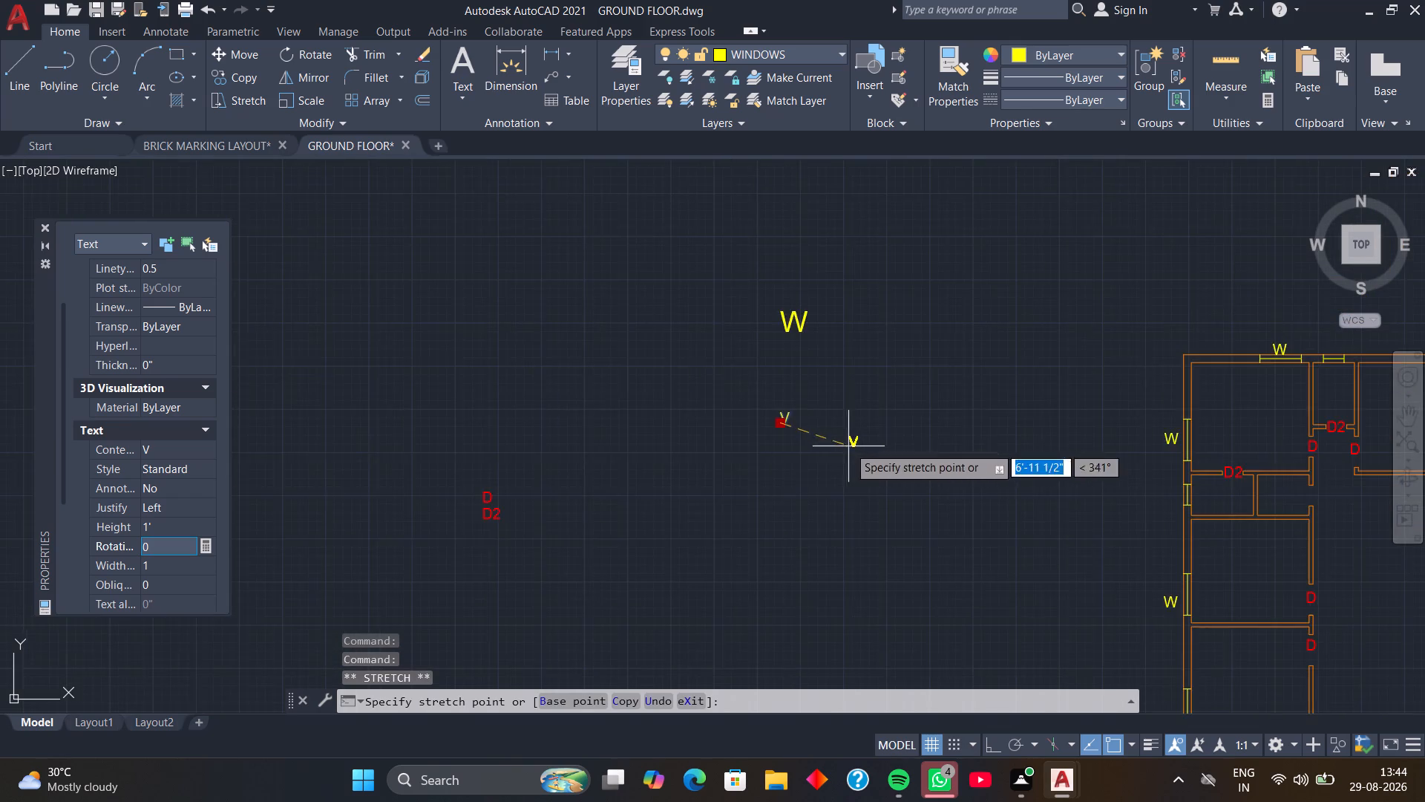
middle_click_drag(848, 446, 534, 341)
scroll(826, 434, "up", 2)
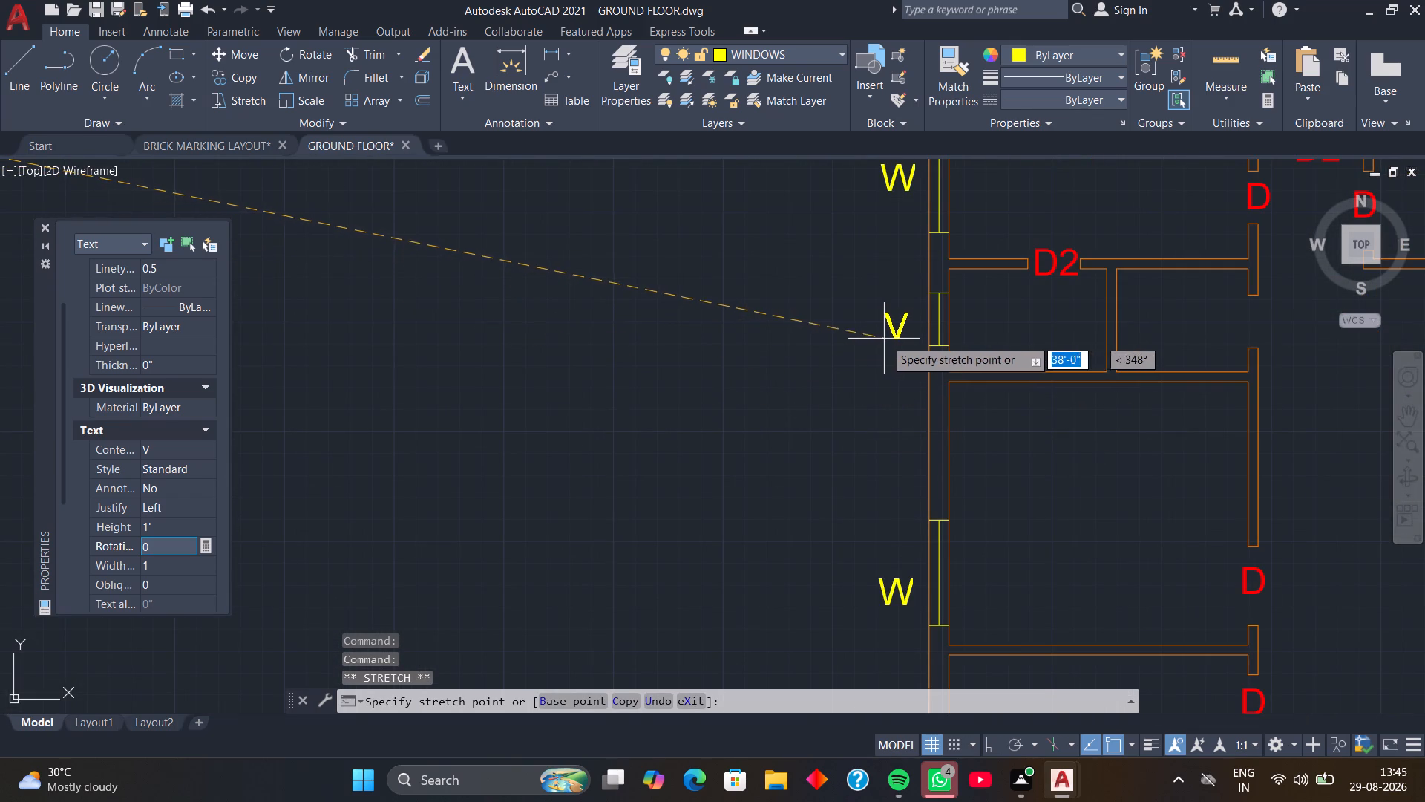
left_click(896, 337)
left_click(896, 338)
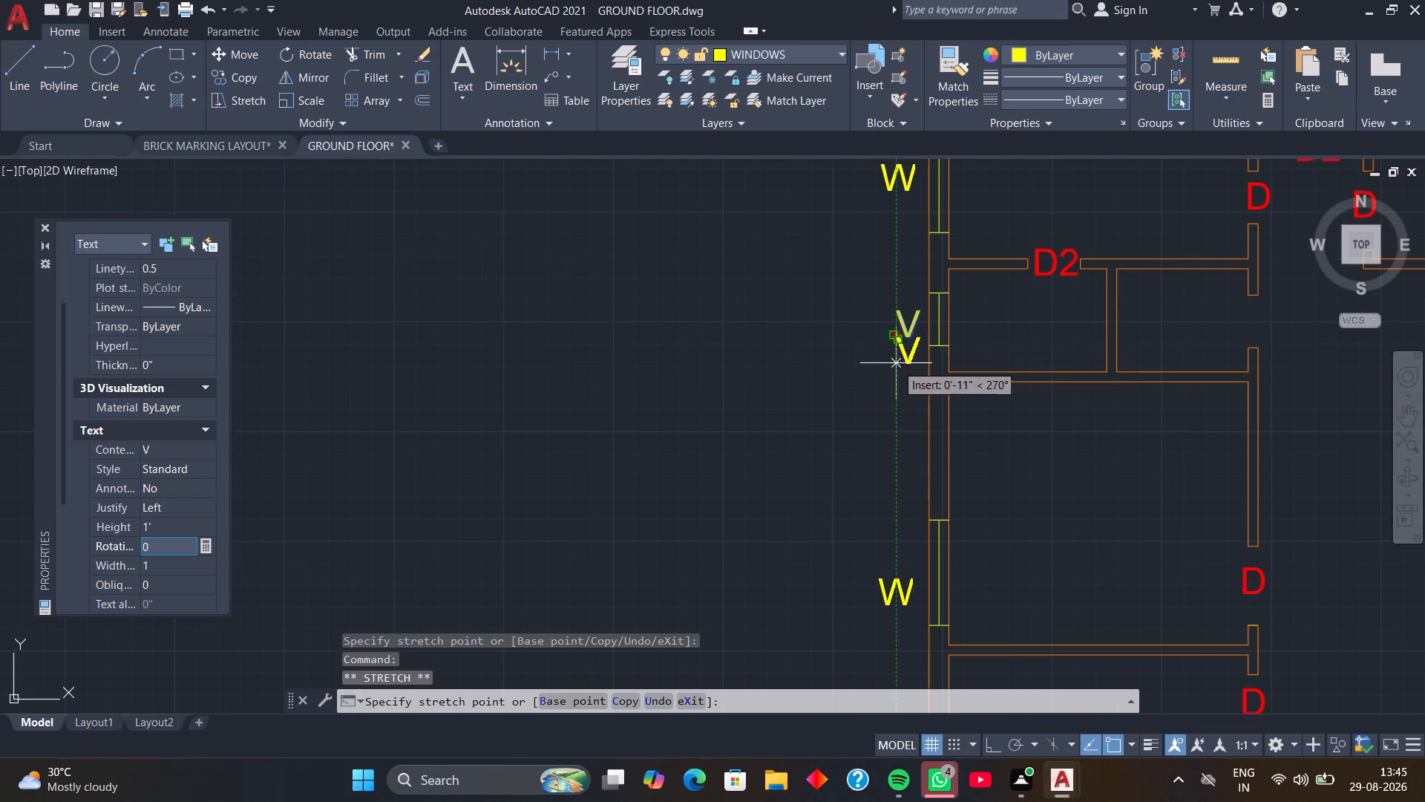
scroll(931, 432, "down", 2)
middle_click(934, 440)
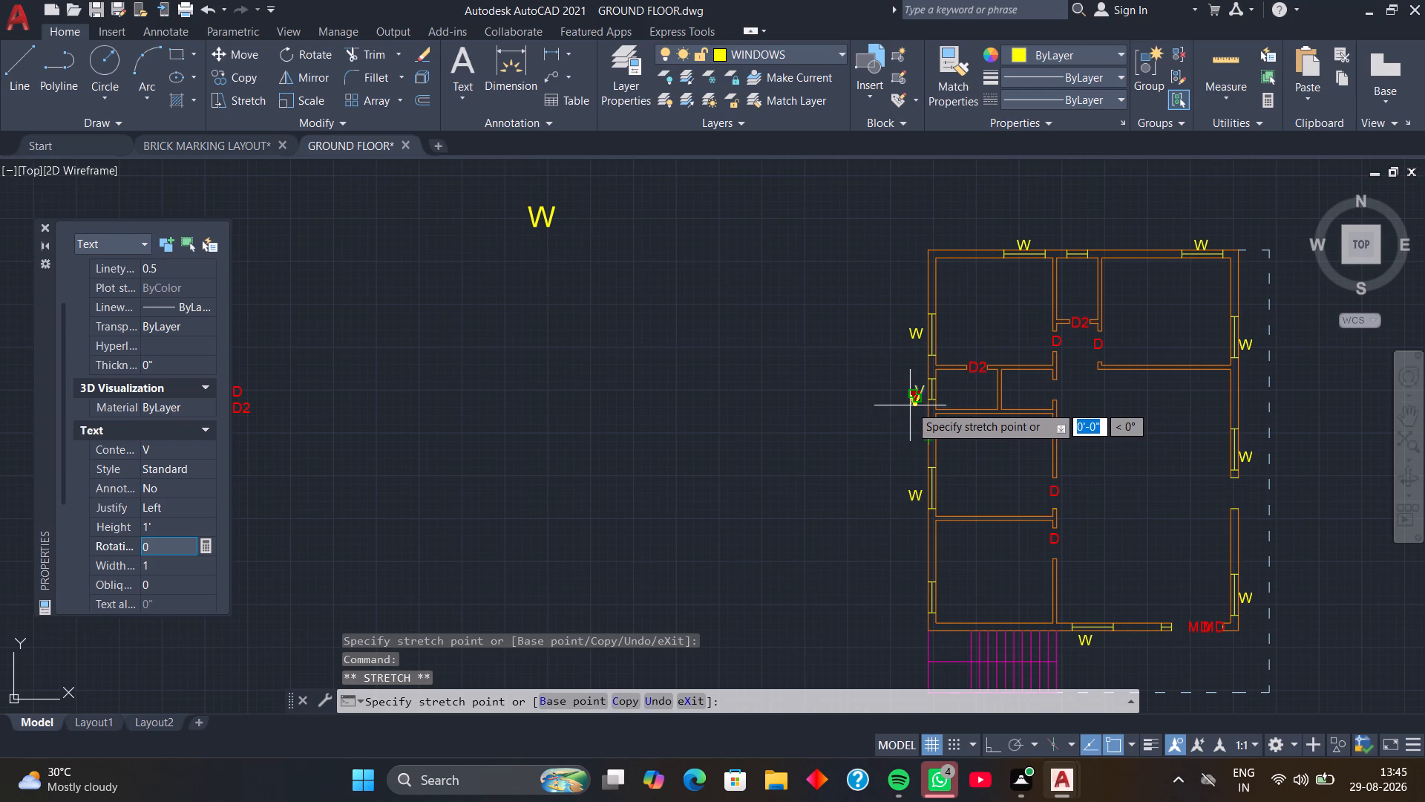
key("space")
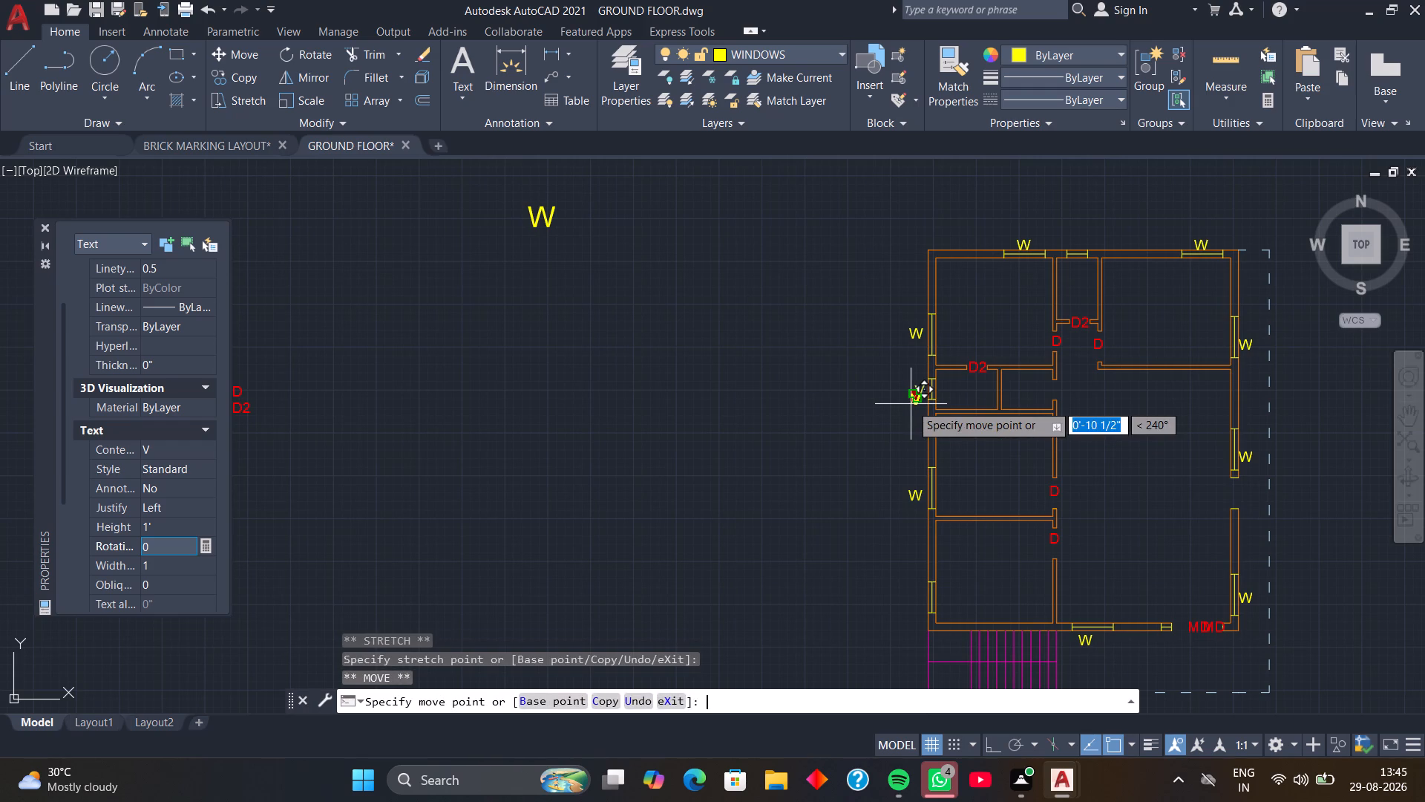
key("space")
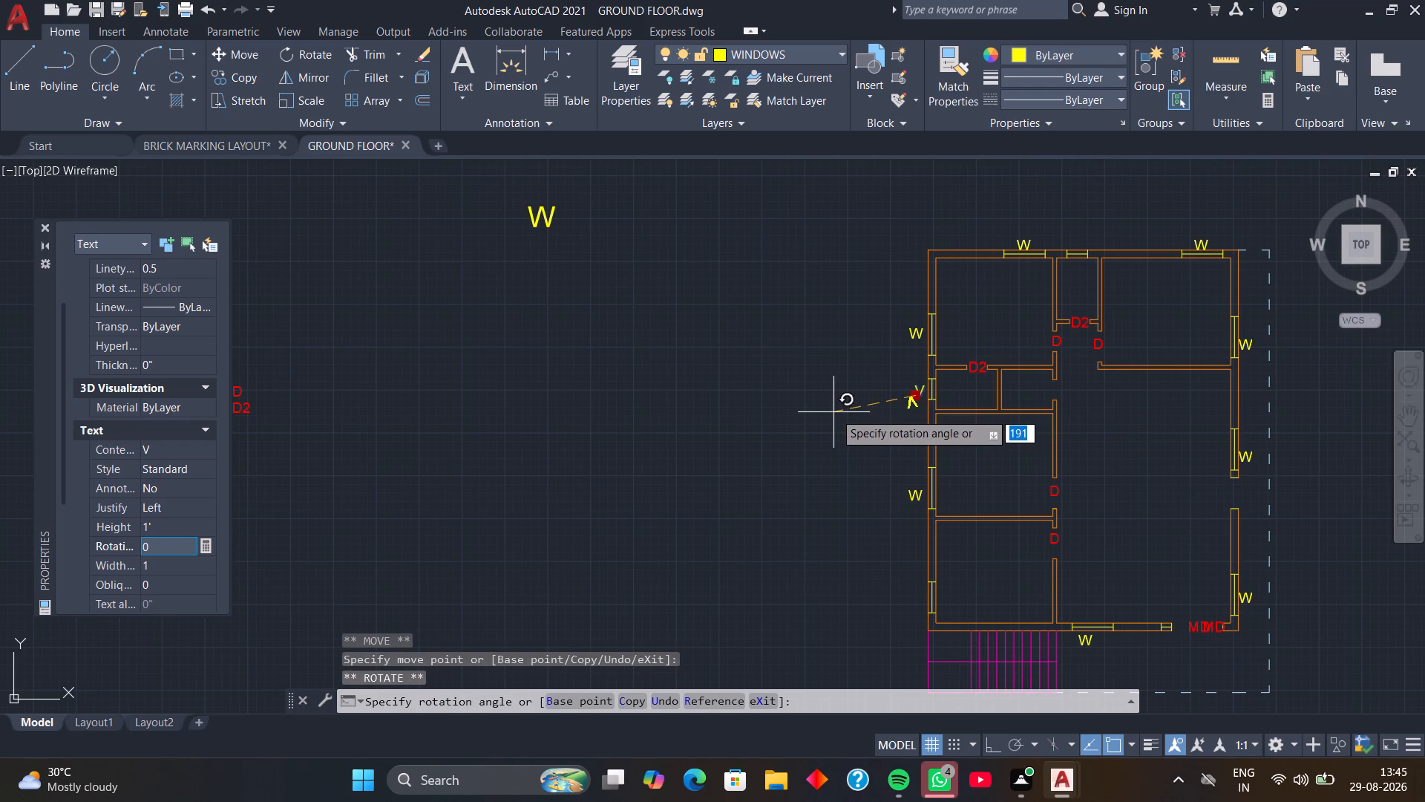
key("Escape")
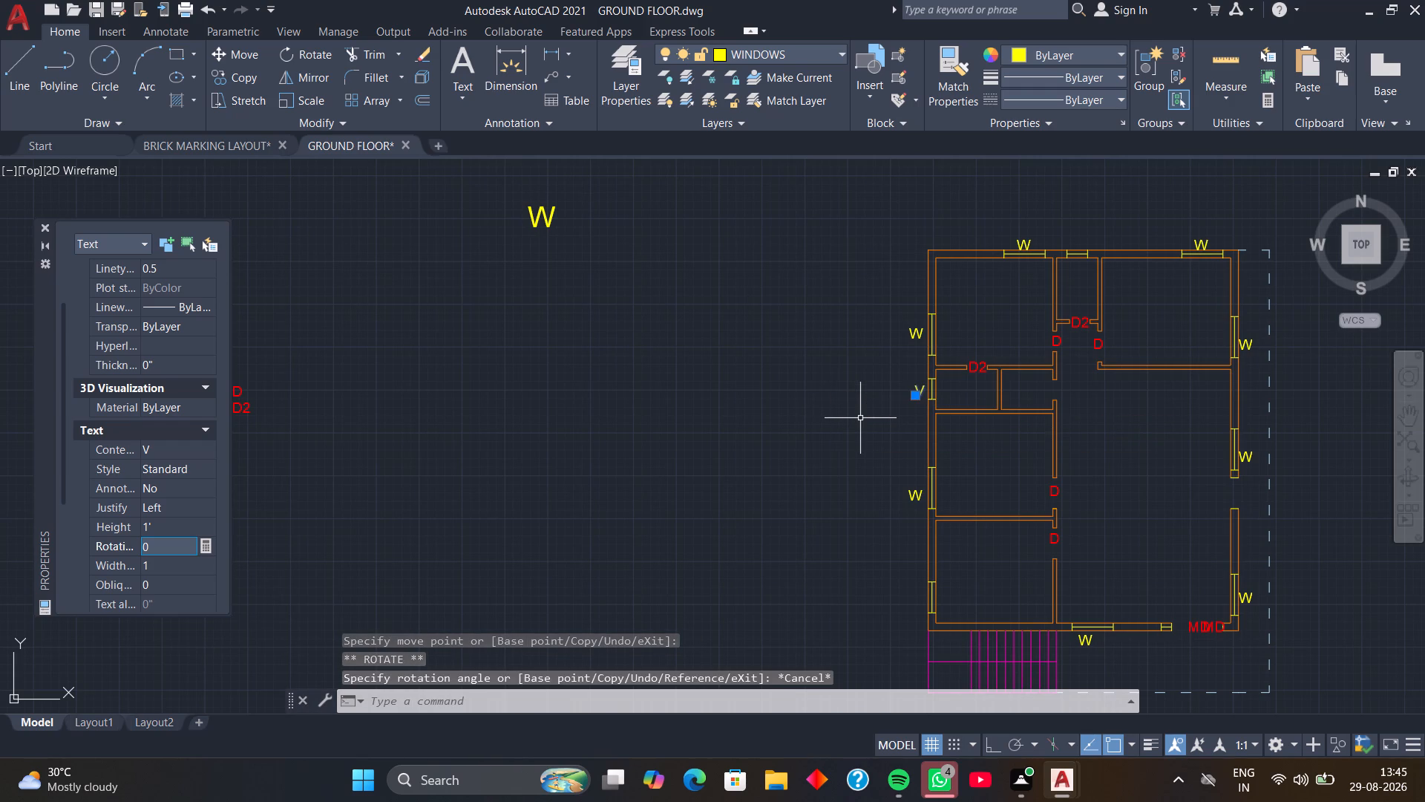
Copy the V label from the west wall to above the small north-wall ventilator between the two W windows.
scroll(914, 398, "up", 3)
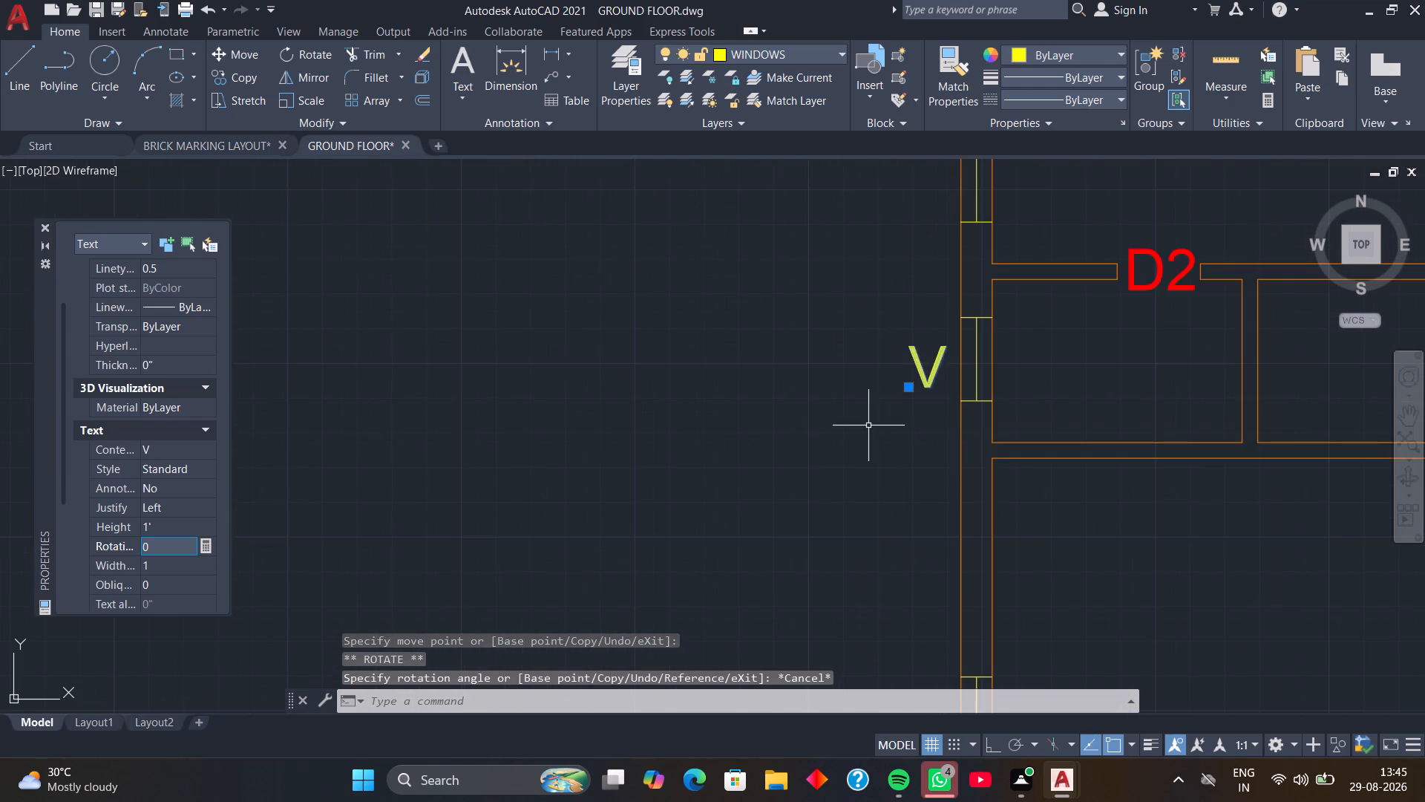
type("CO")
key("space")
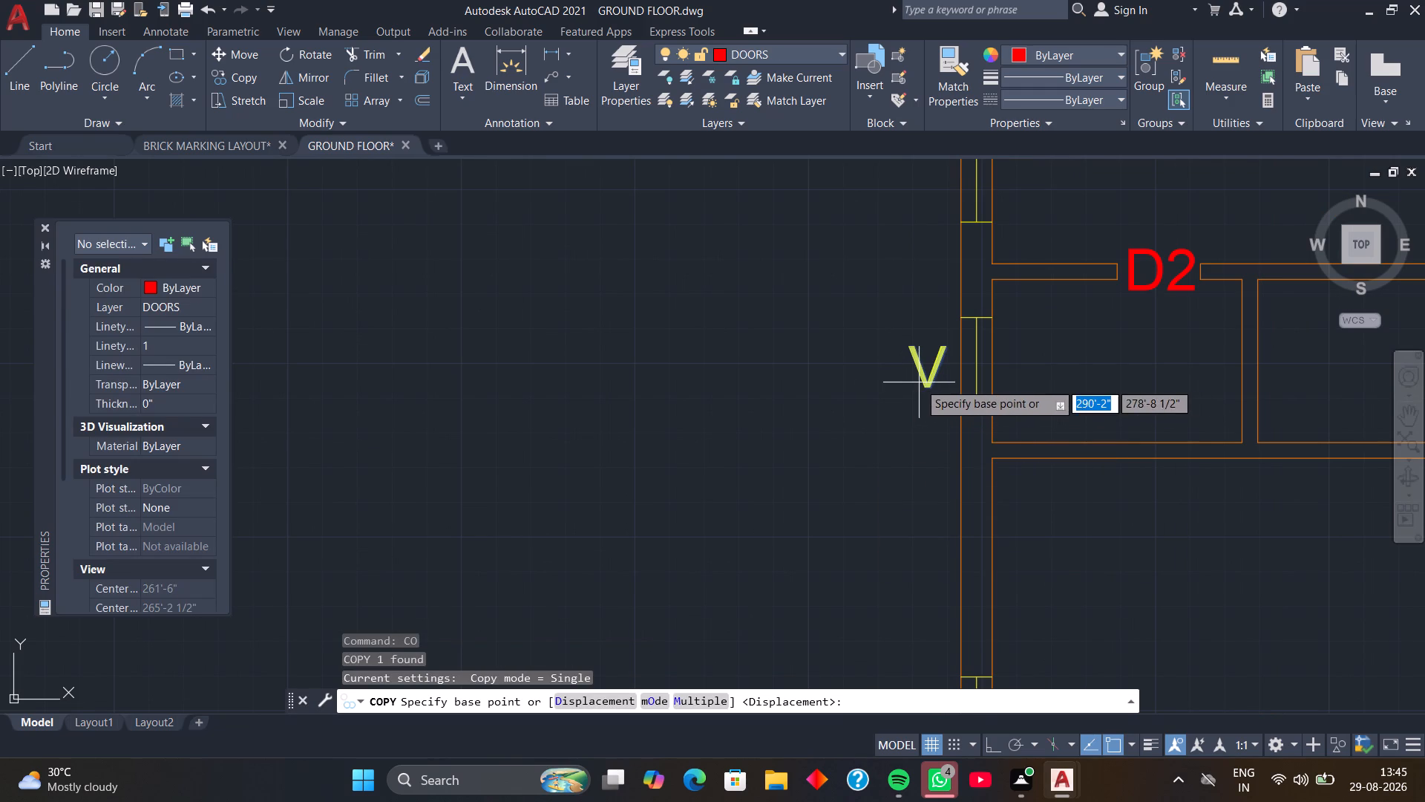
left_click(919, 382)
scroll(974, 488, "down", 3)
middle_click_drag(984, 492, 848, 301)
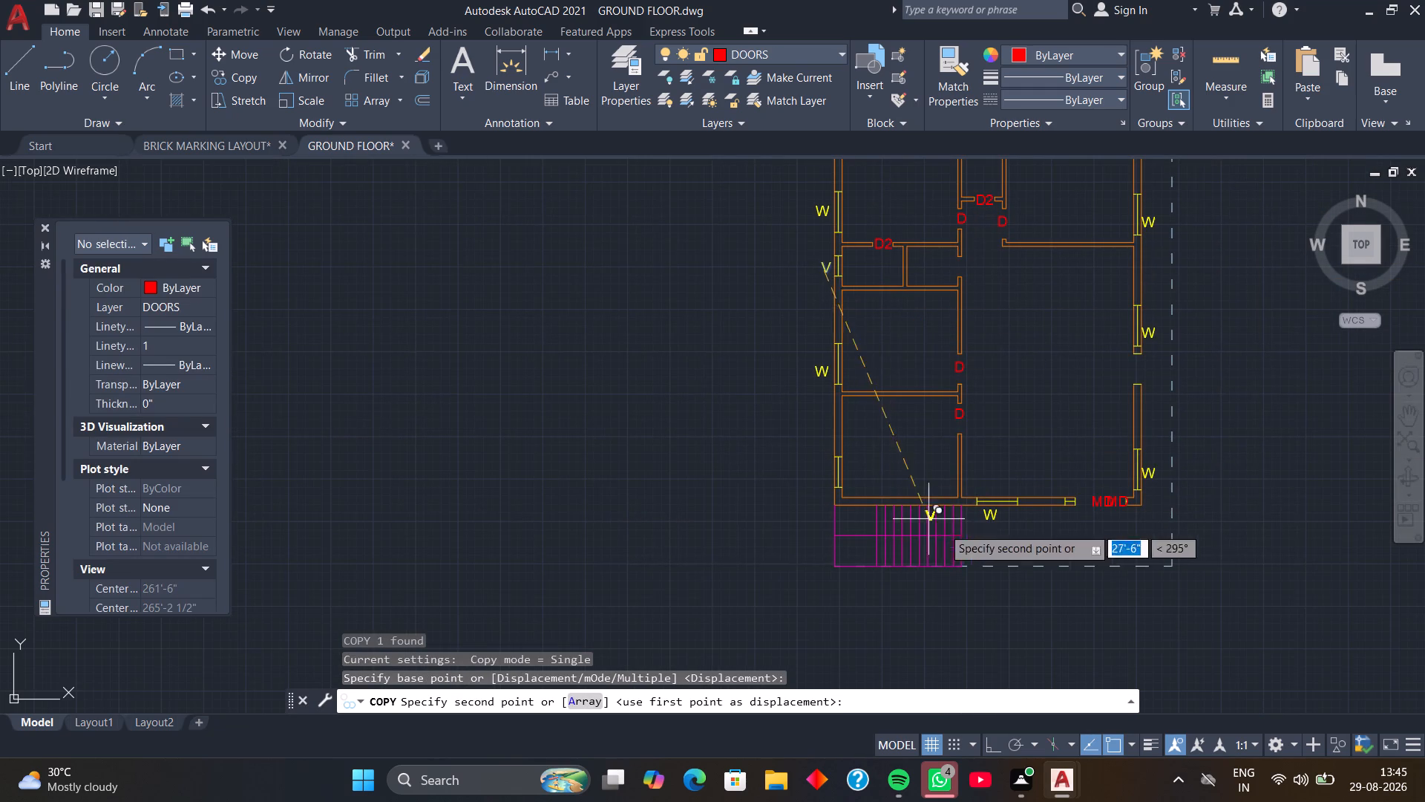
scroll(1077, 529, "up", 1)
scroll(1006, 479, "down", 3)
middle_click_drag(956, 404, 933, 431)
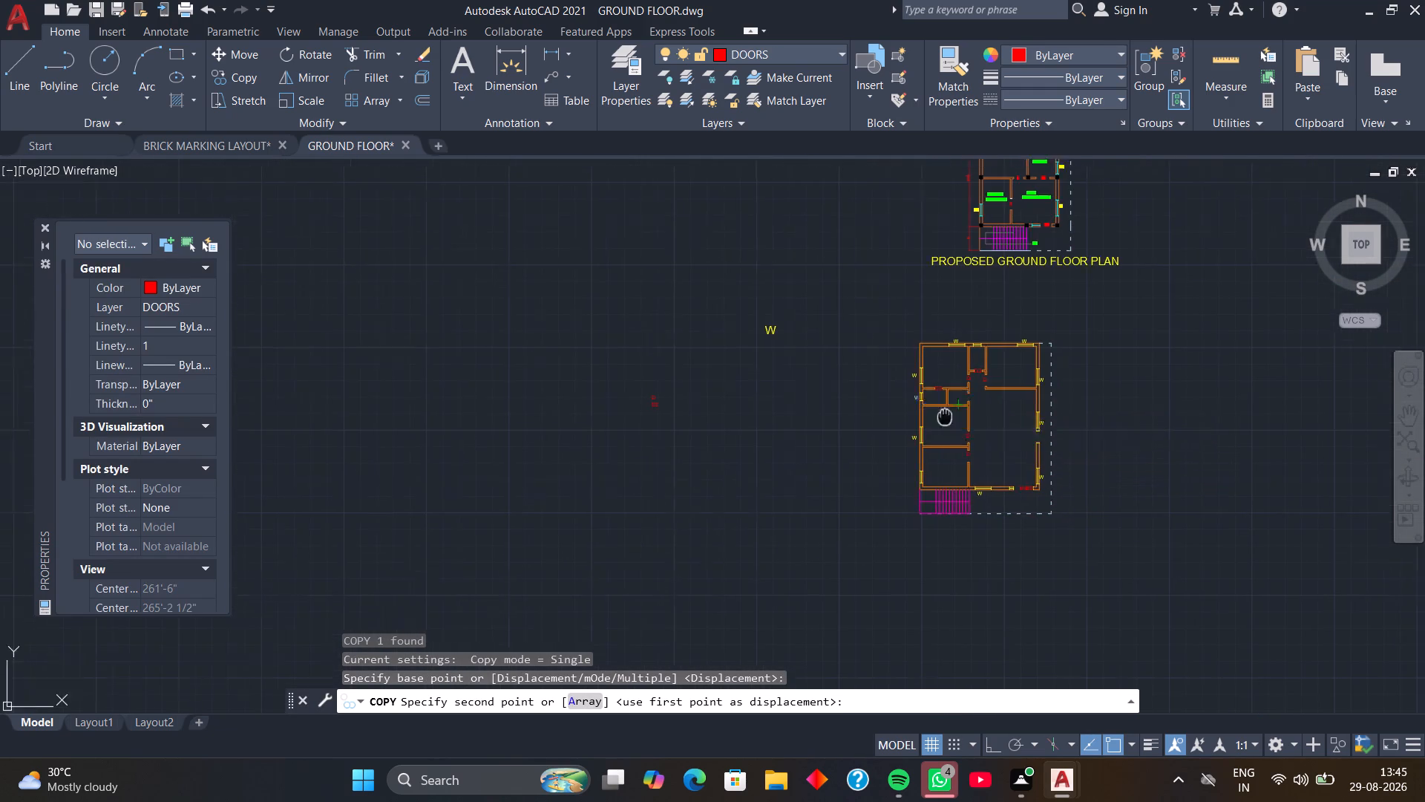
middle_click_drag(933, 431, 902, 514)
scroll(912, 460, "up", 4)
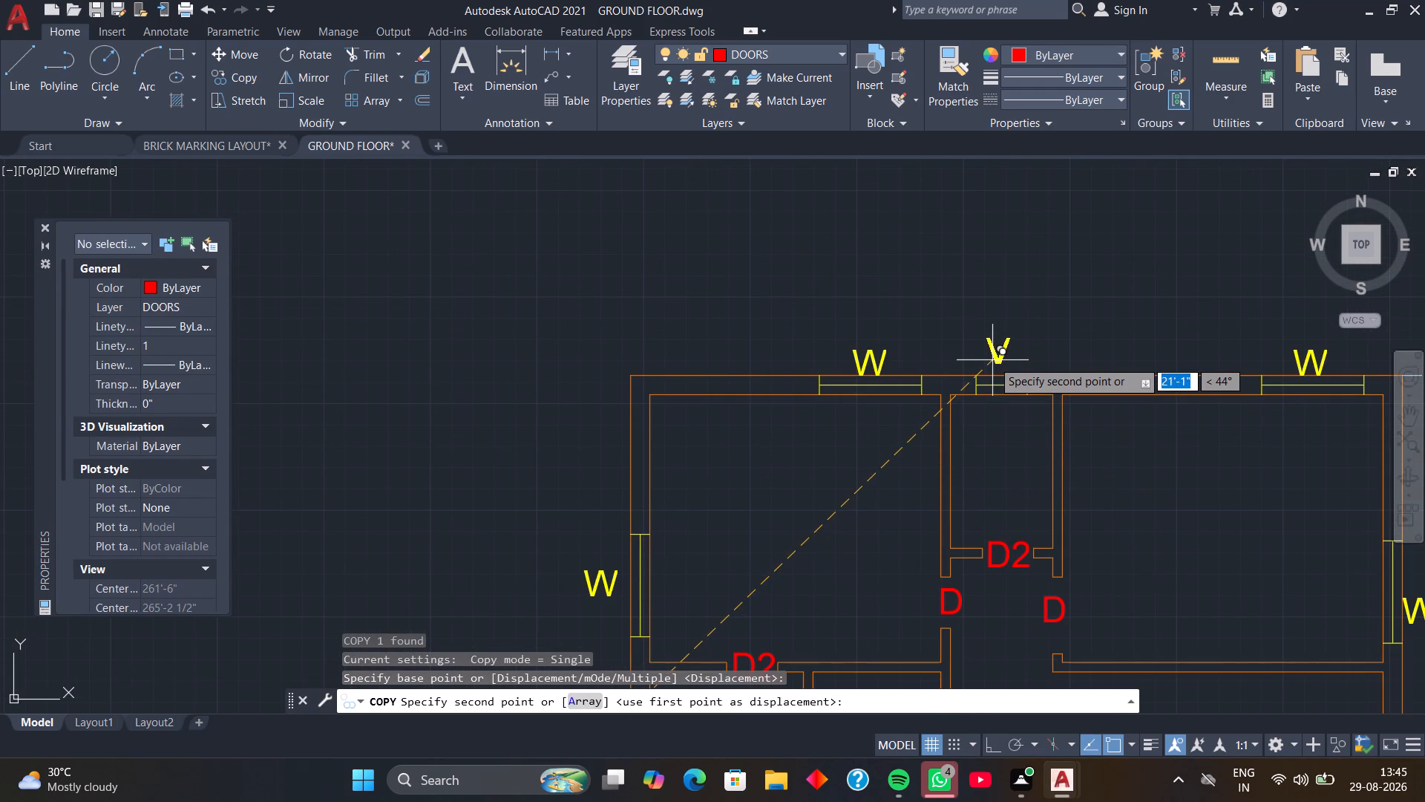
left_click(994, 364)
Copy the west wall's lower W label down beside the southwest room's window.
scroll(877, 391, "down", 3)
middle_click_drag(888, 427, 909, 378)
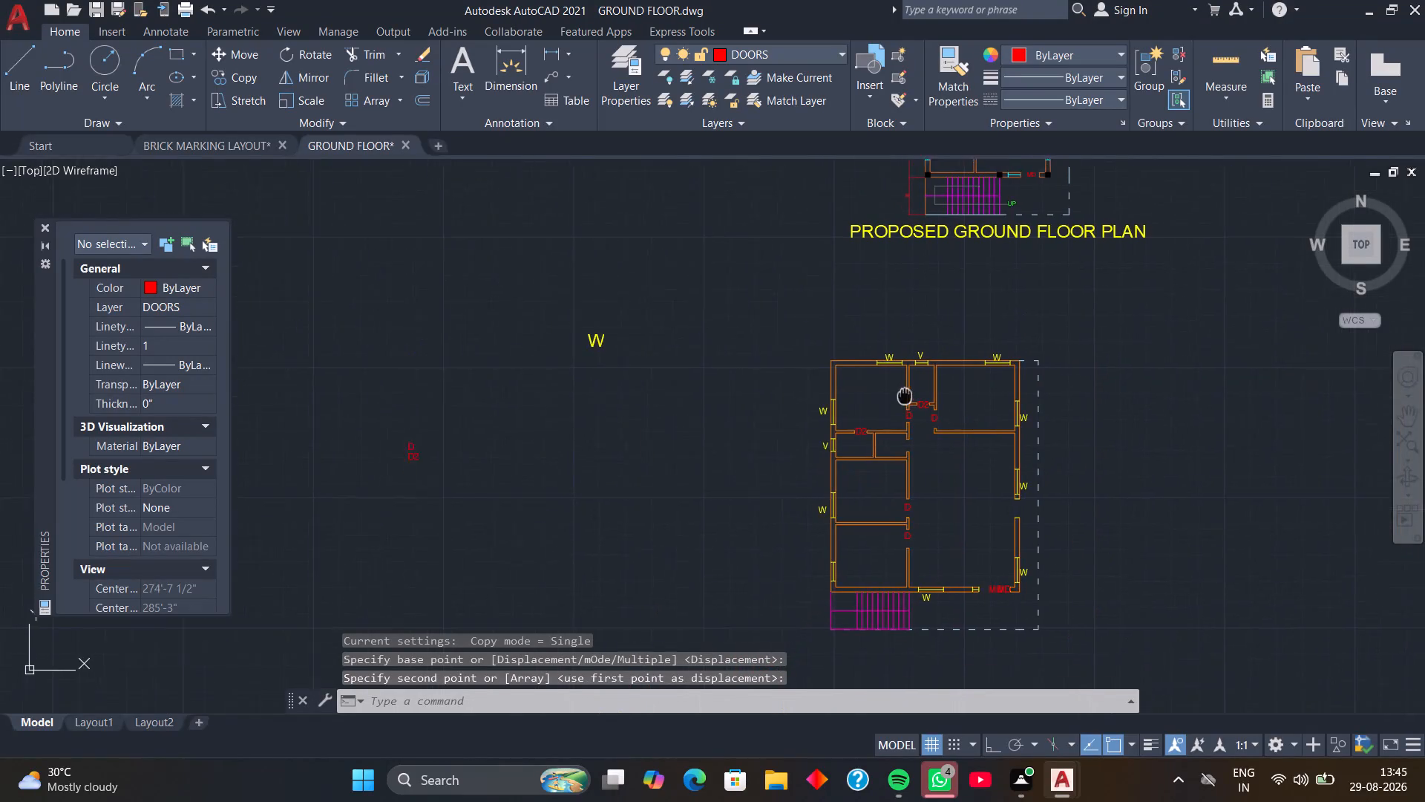
middle_click_drag(909, 378, 911, 353)
scroll(836, 461, "up", 2)
left_click(820, 474)
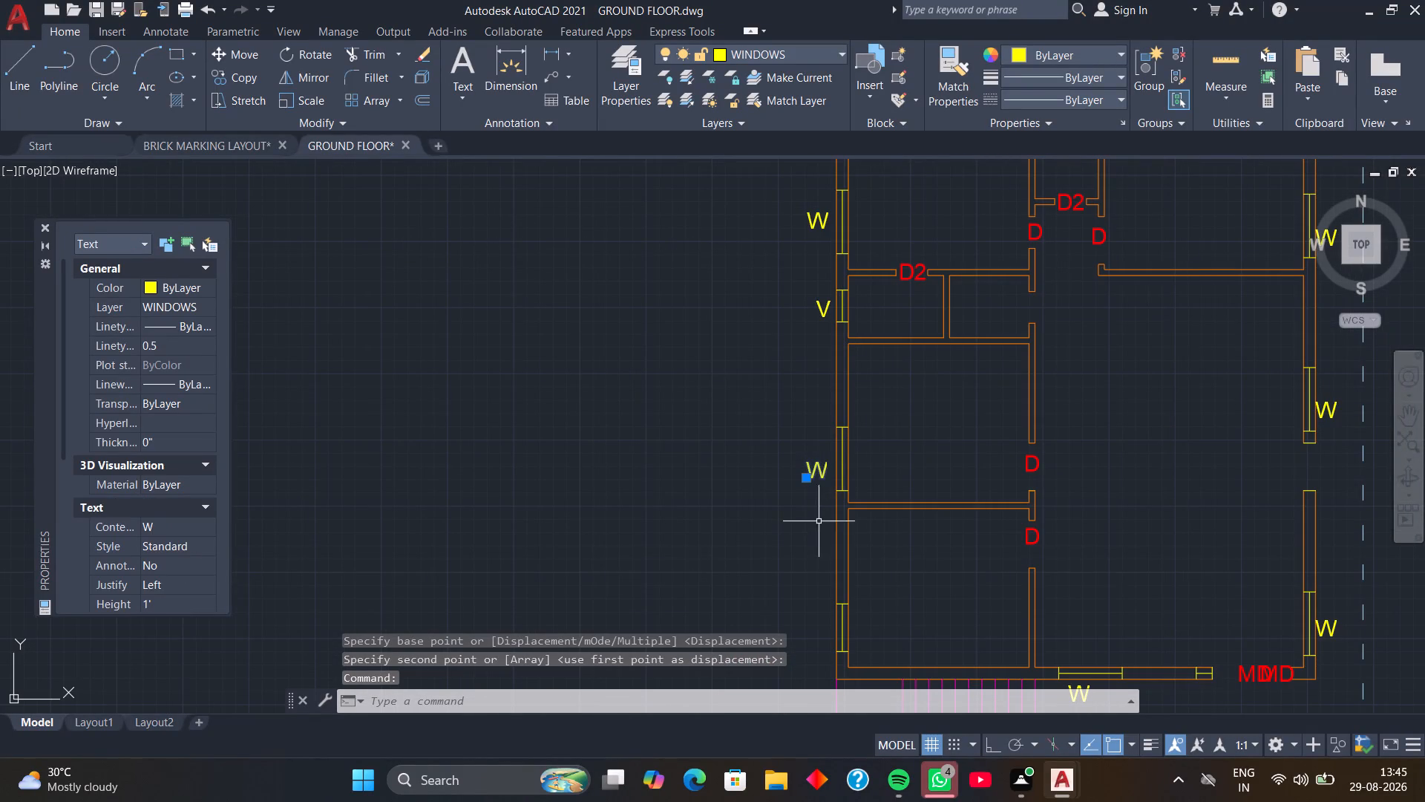
type("CO")
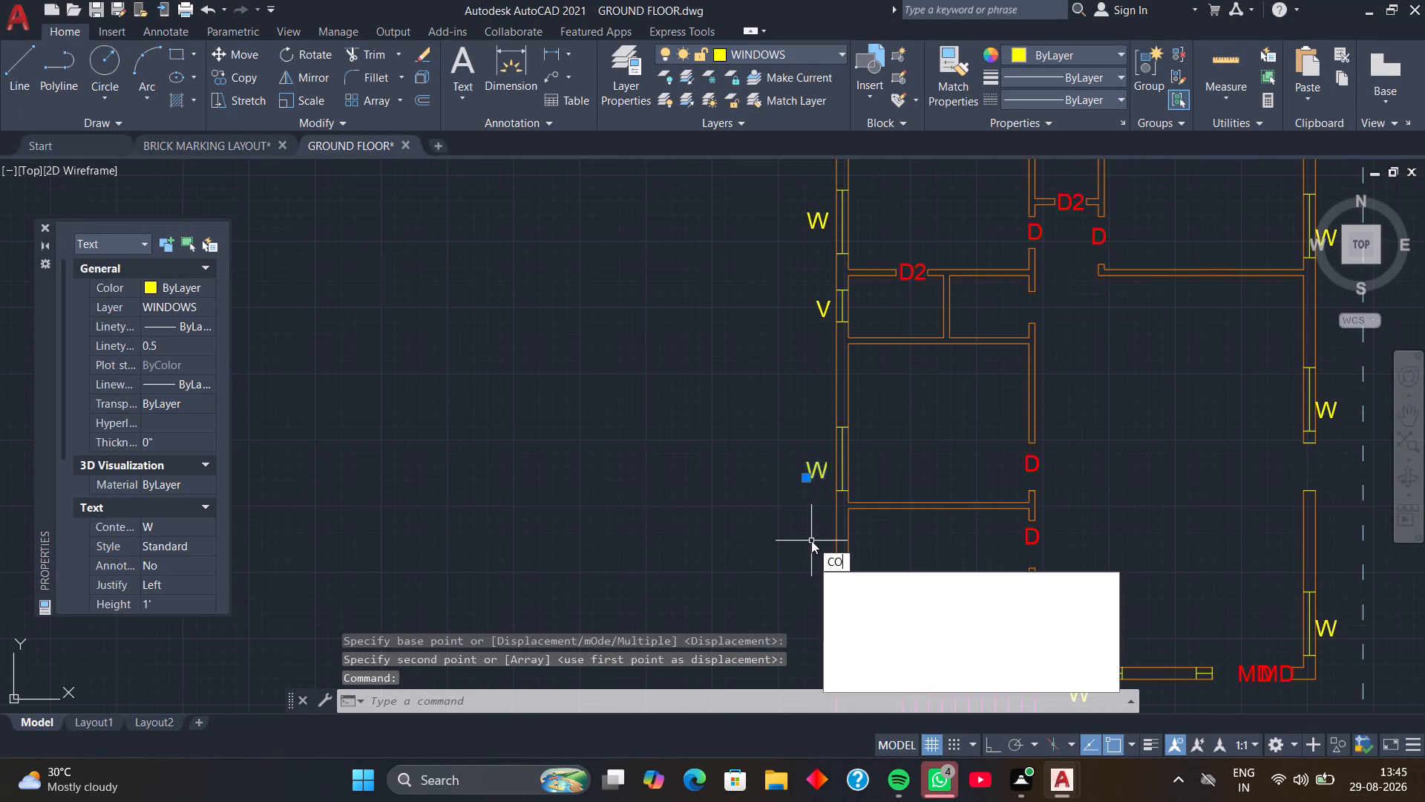
key("space")
left_click(807, 476)
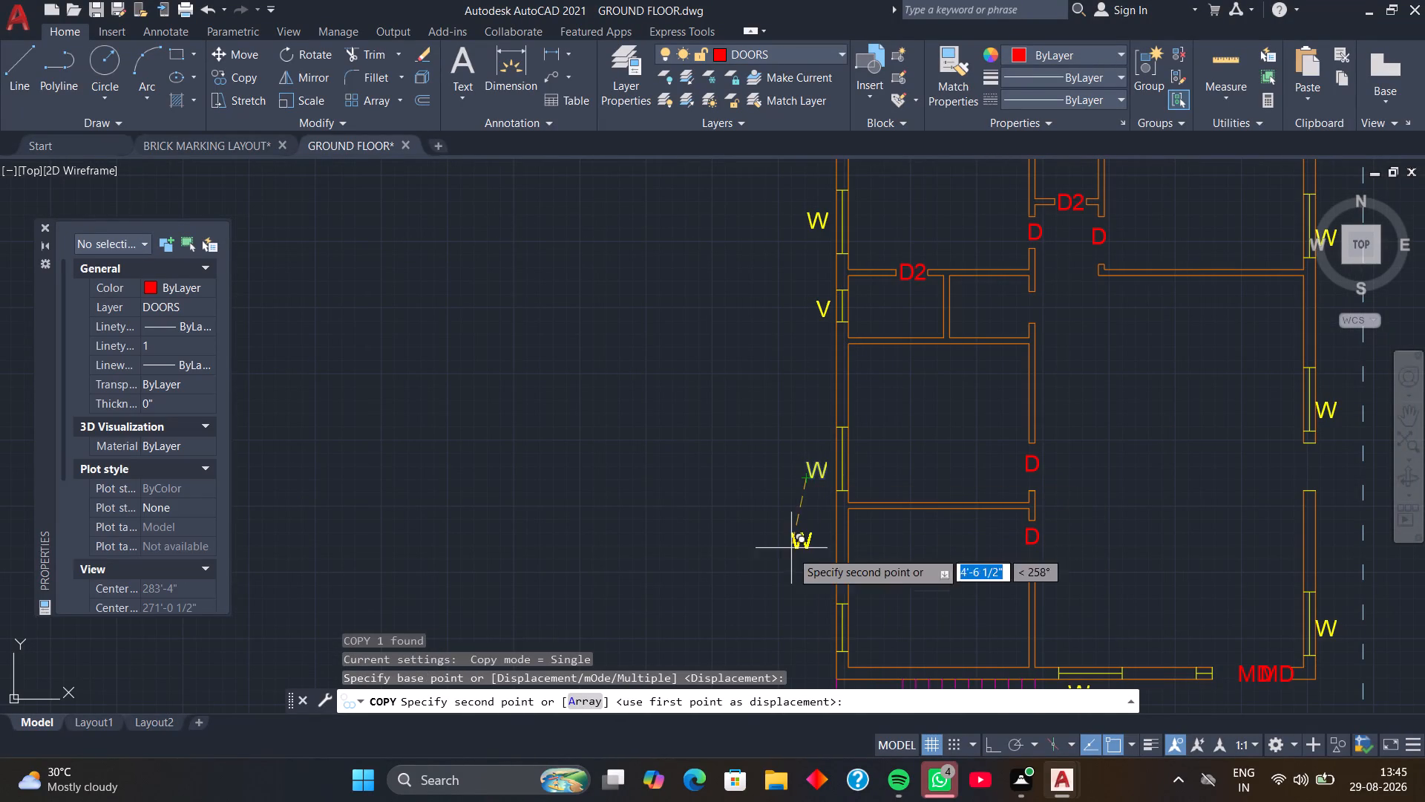
left_click(793, 639)
Change the text of the copied label beside the southwest room's window to W3.
middle_click_drag(790, 651, 793, 572)
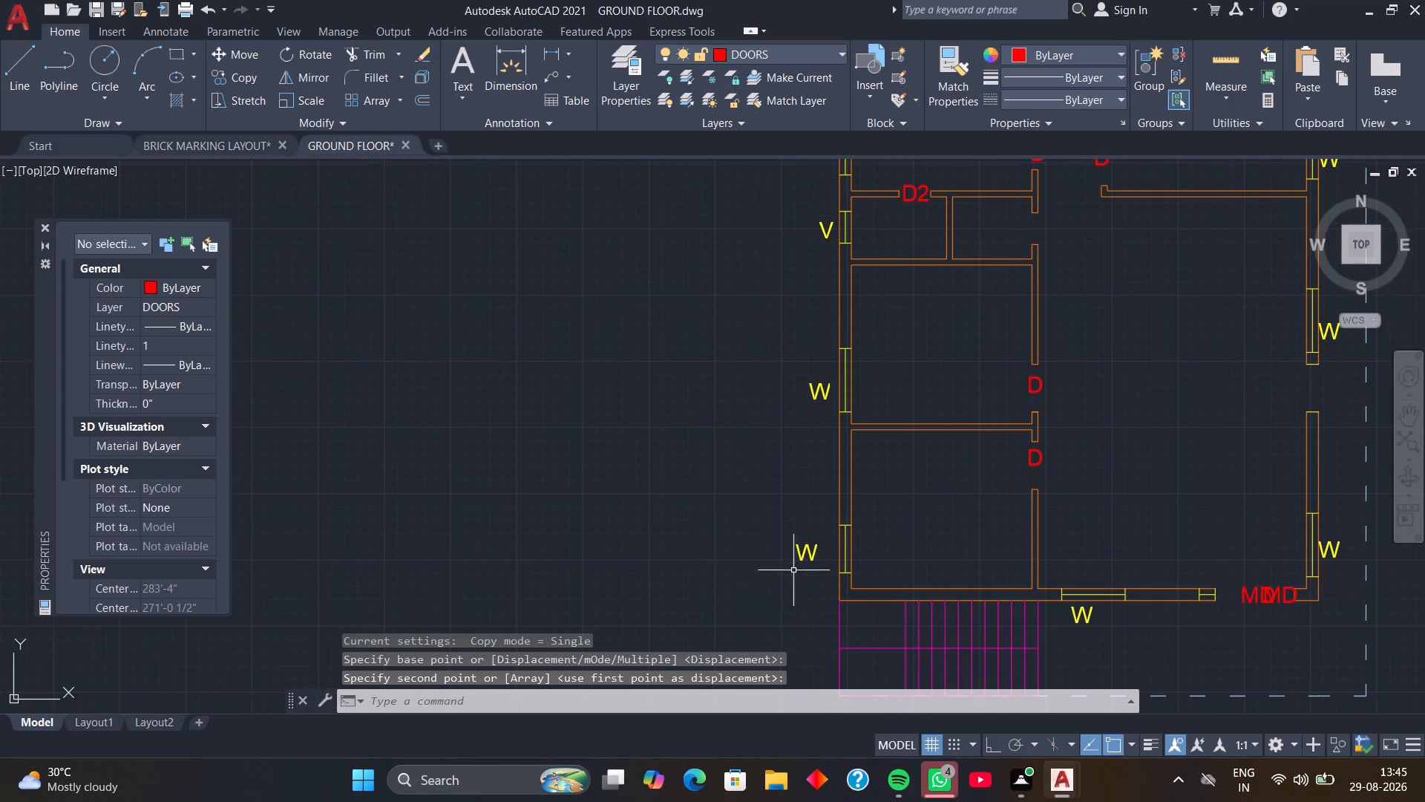
left_click(803, 552)
double_click(805, 552)
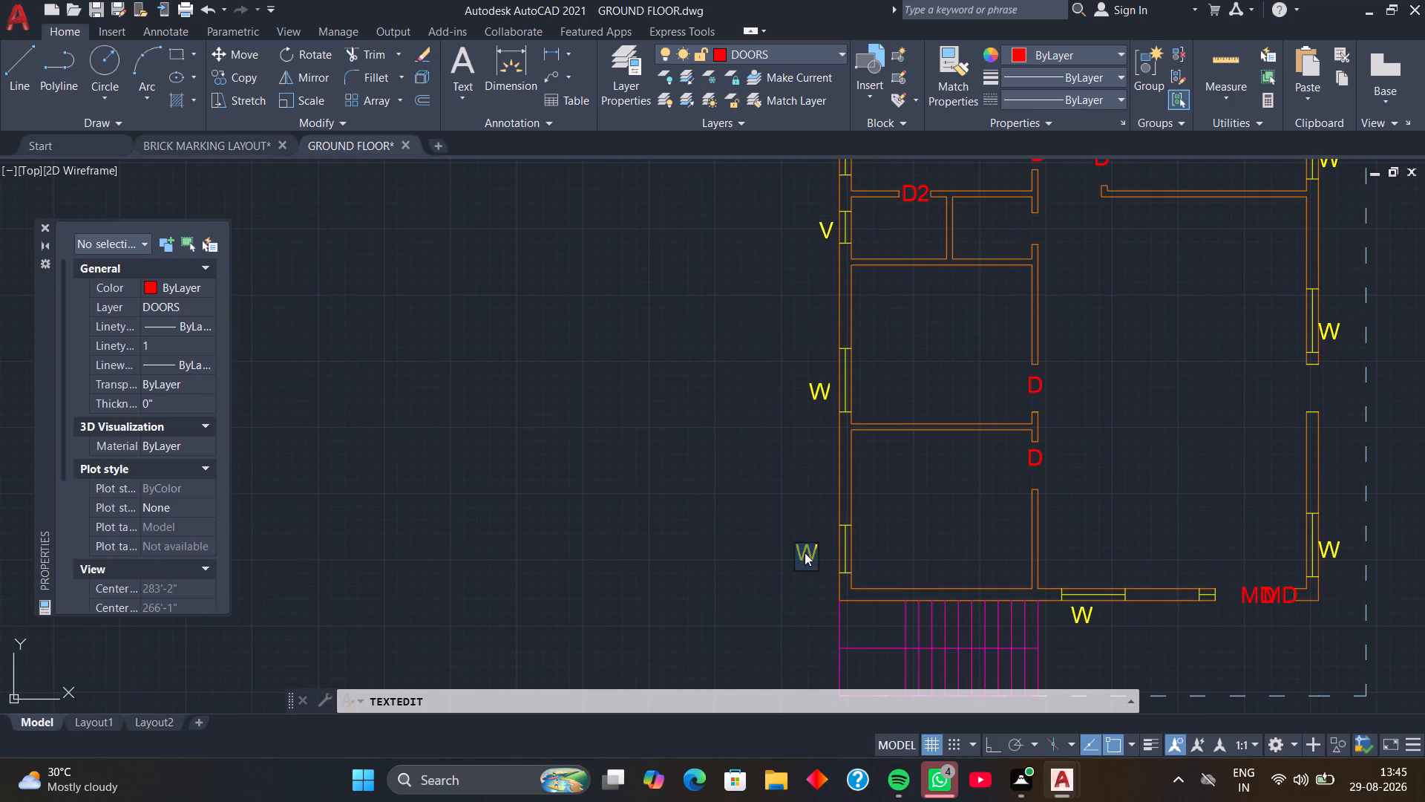
left_click(825, 554)
left_click(819, 548)
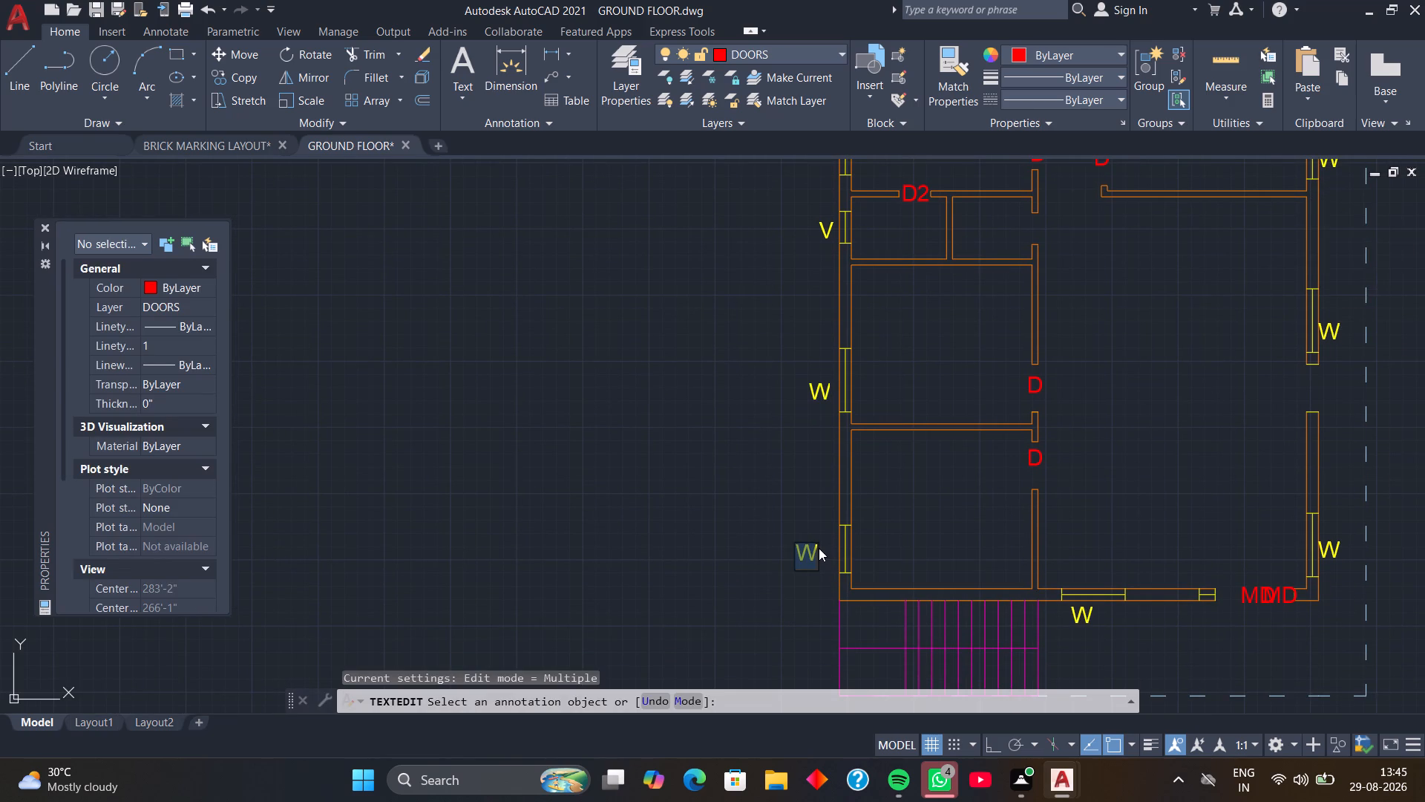
left_click(819, 548)
left_click(819, 548)
left_click(815, 548)
left_click(815, 548)
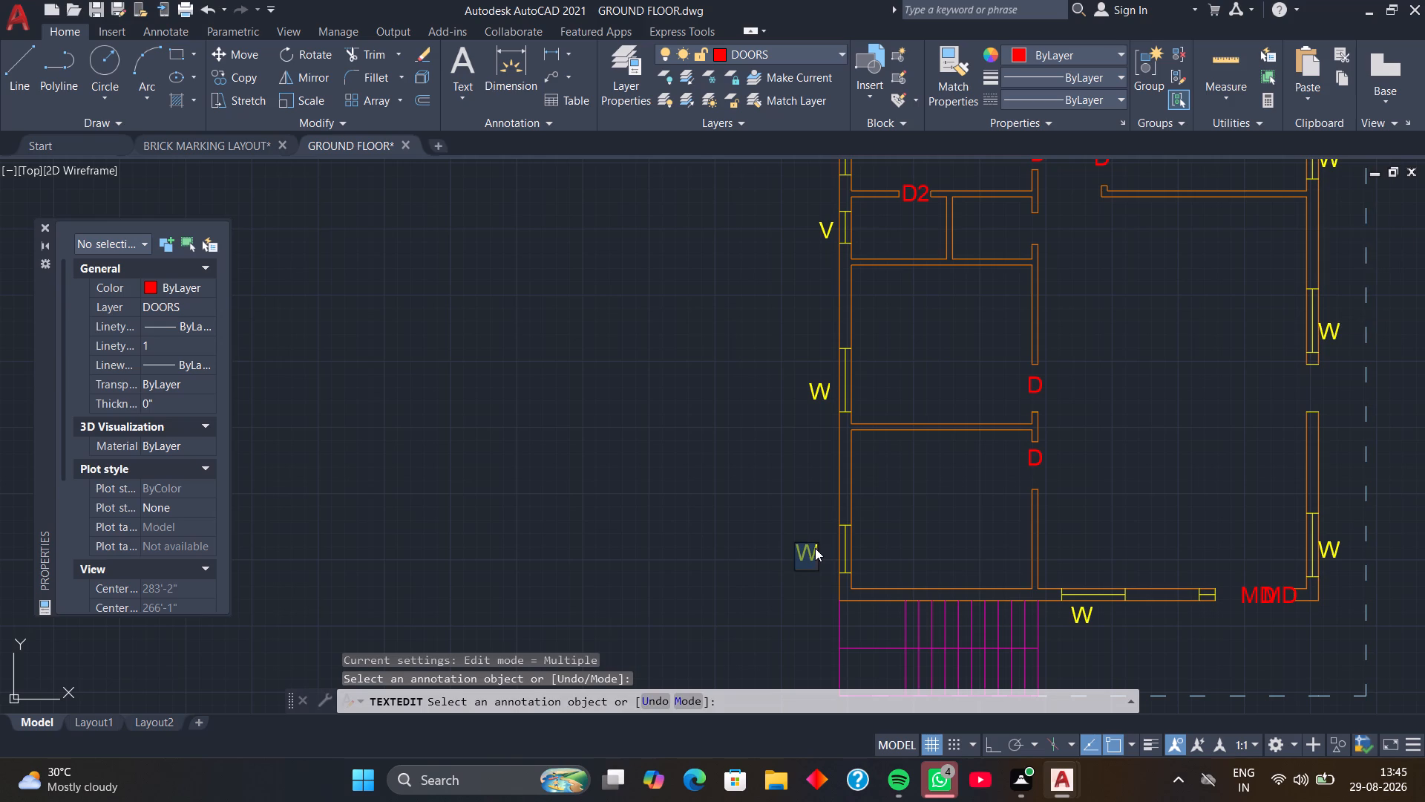
key("3")
key("Return")
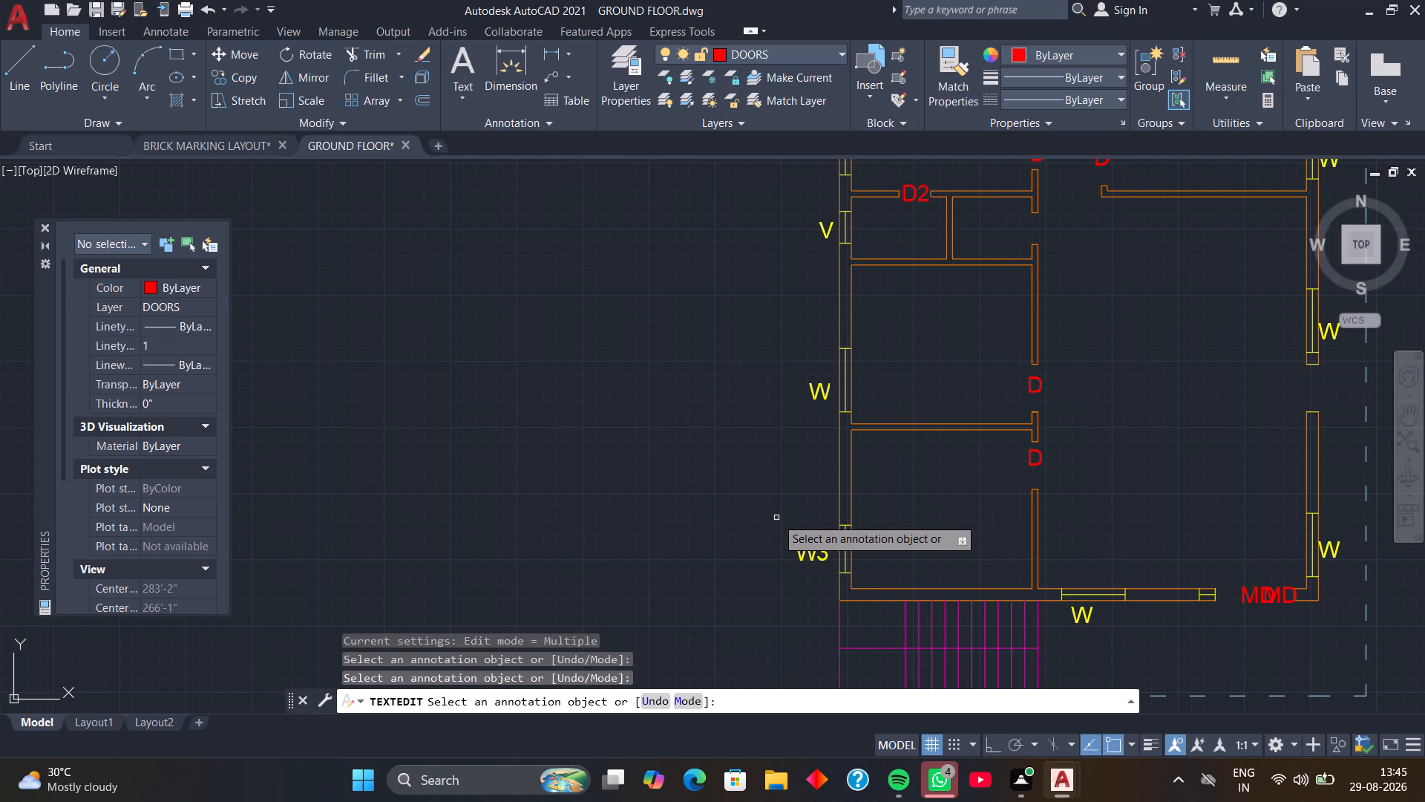
key("Escape")
Hatch the lower plan's northwest corner wall with the SOLID pattern in colour 0,0,0.
scroll(776, 518, "down", 1)
middle_click_drag(779, 532, 762, 477)
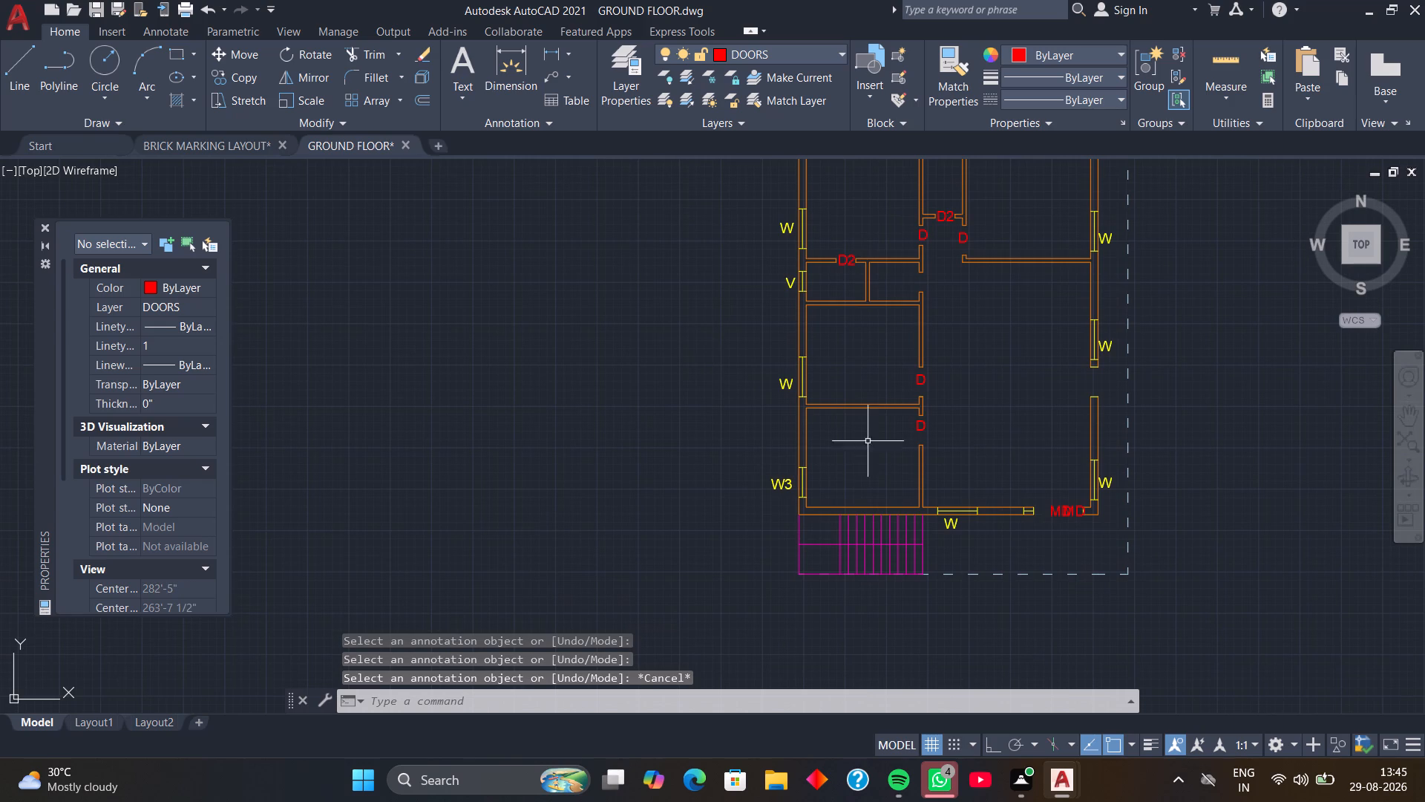
scroll(984, 391, "down", 1)
middle_click_drag(984, 391, 819, 476)
middle_click_drag(832, 482, 823, 461)
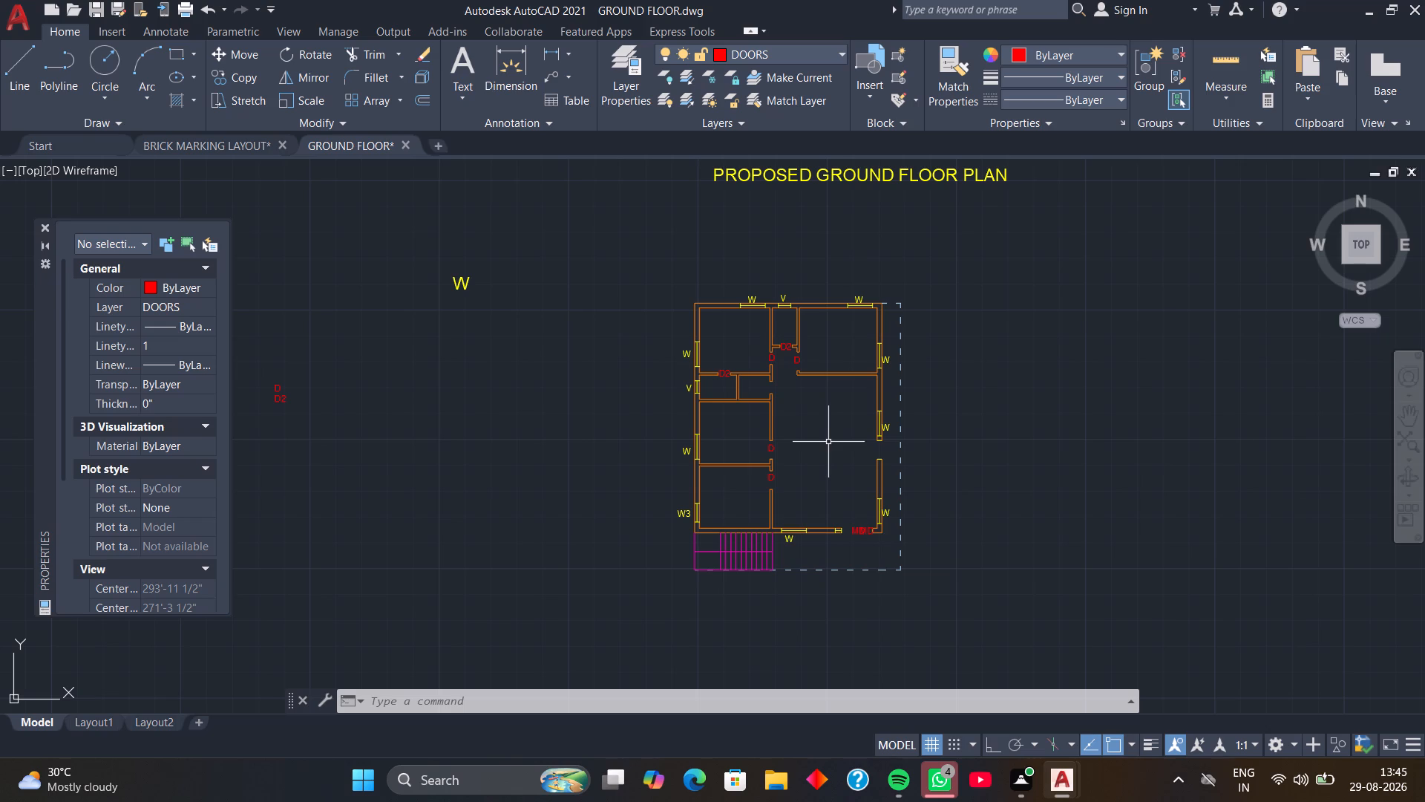
type("H")
key("space")
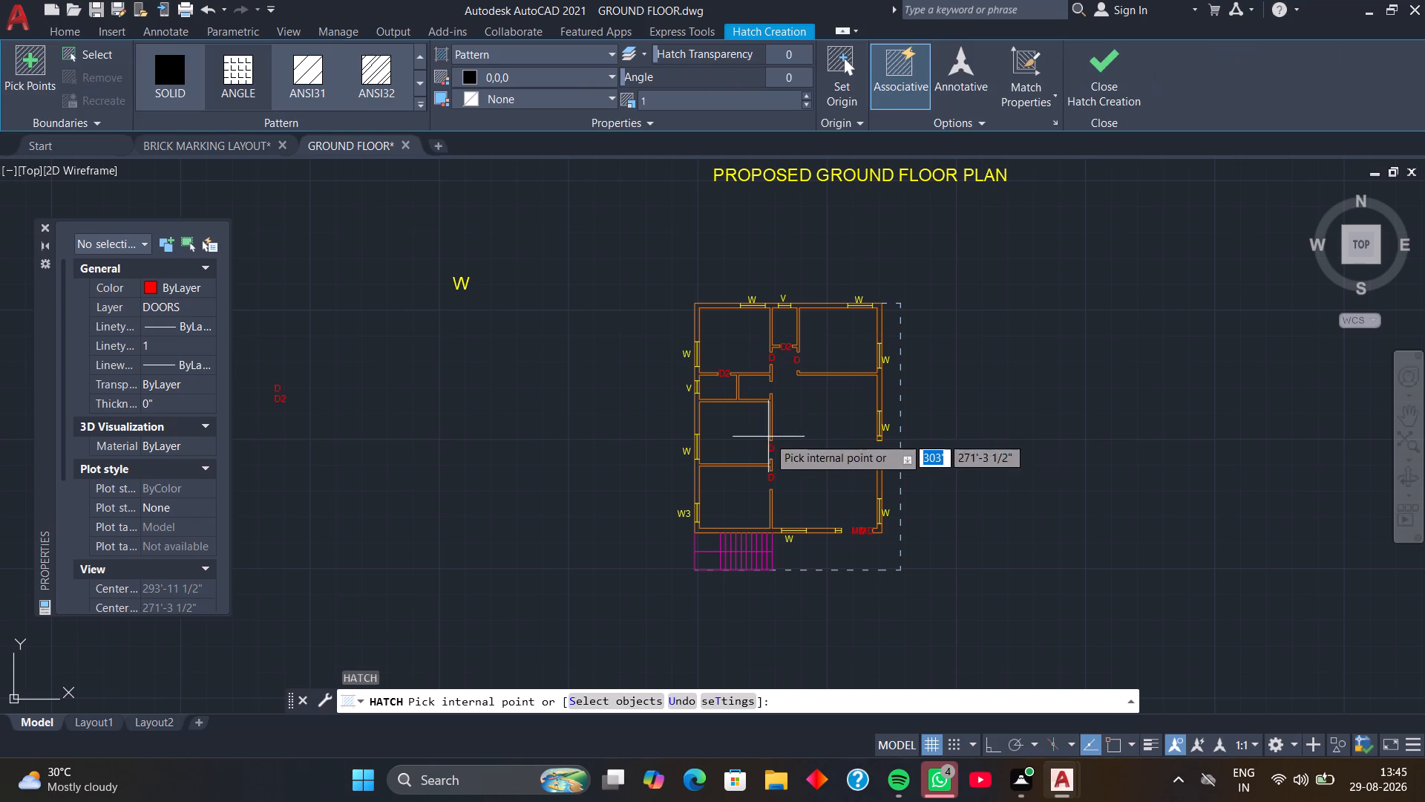
left_click(178, 86)
left_click(525, 79)
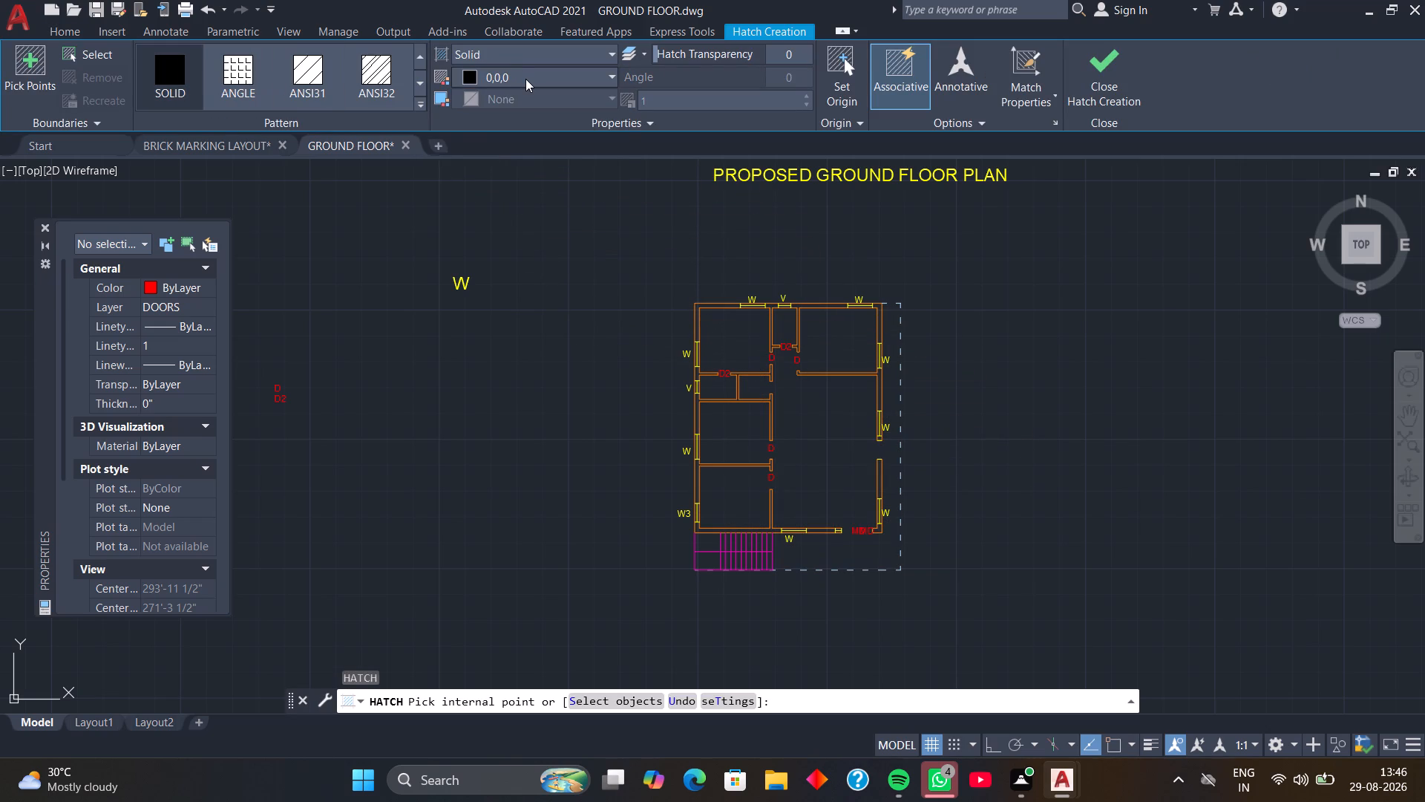
left_click(468, 168)
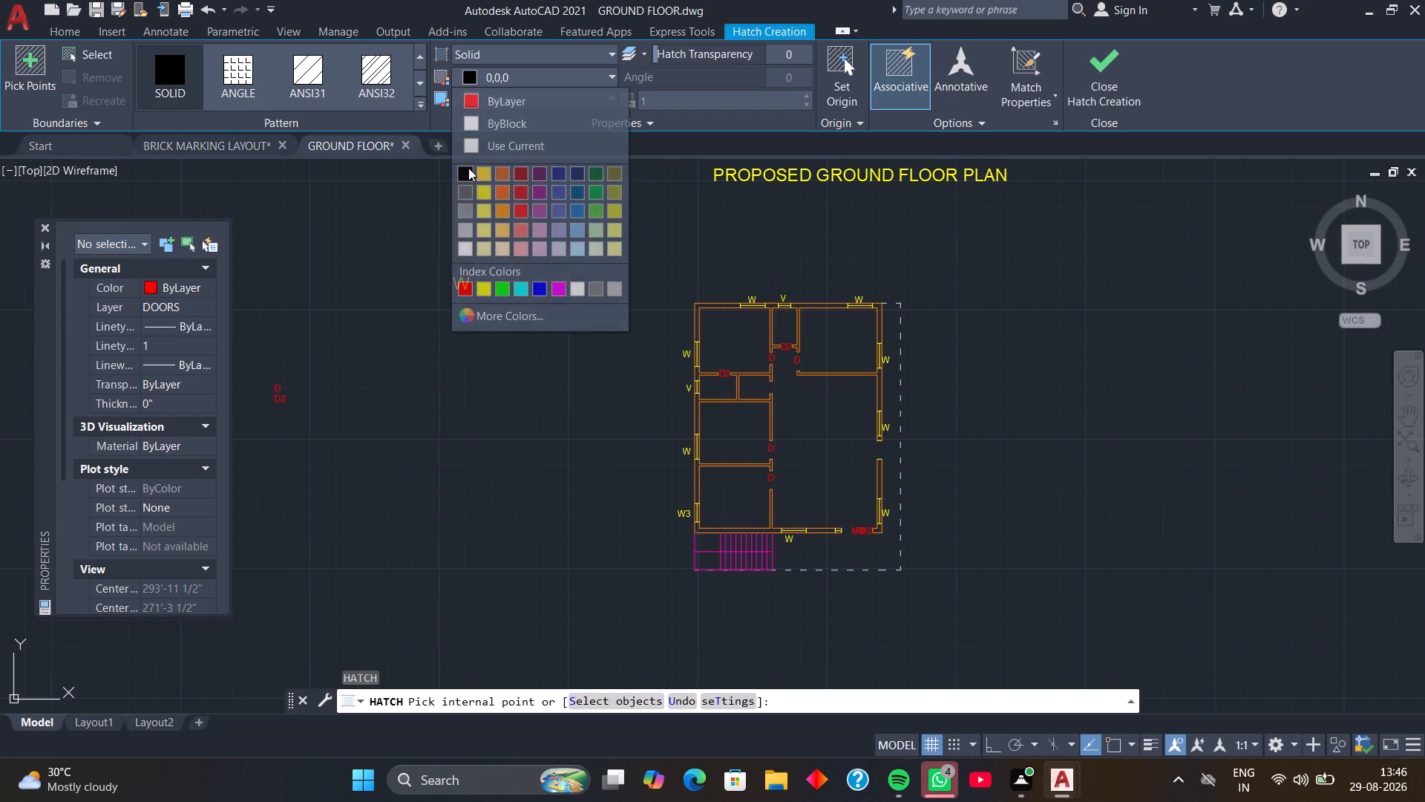
scroll(701, 322, "up", 2)
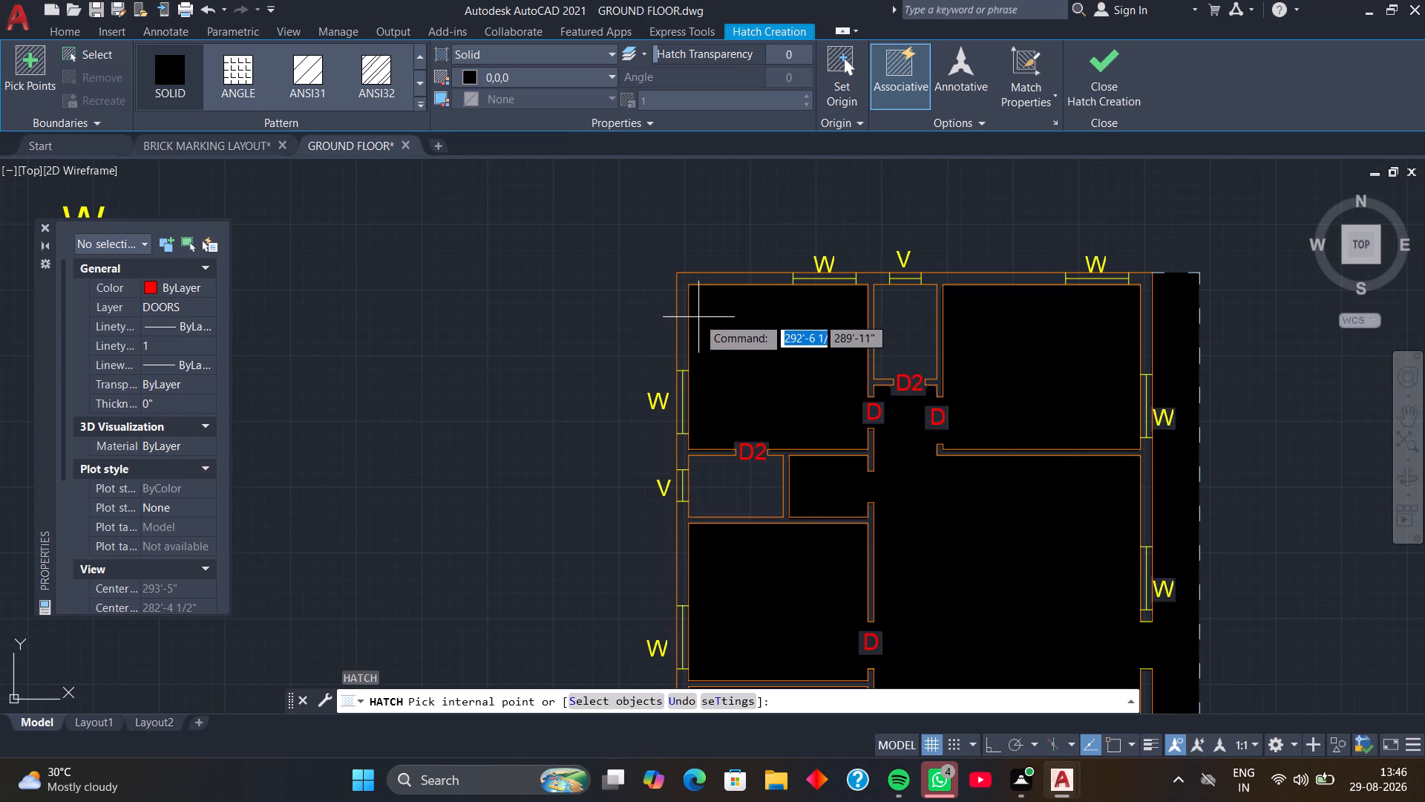
left_click(688, 279)
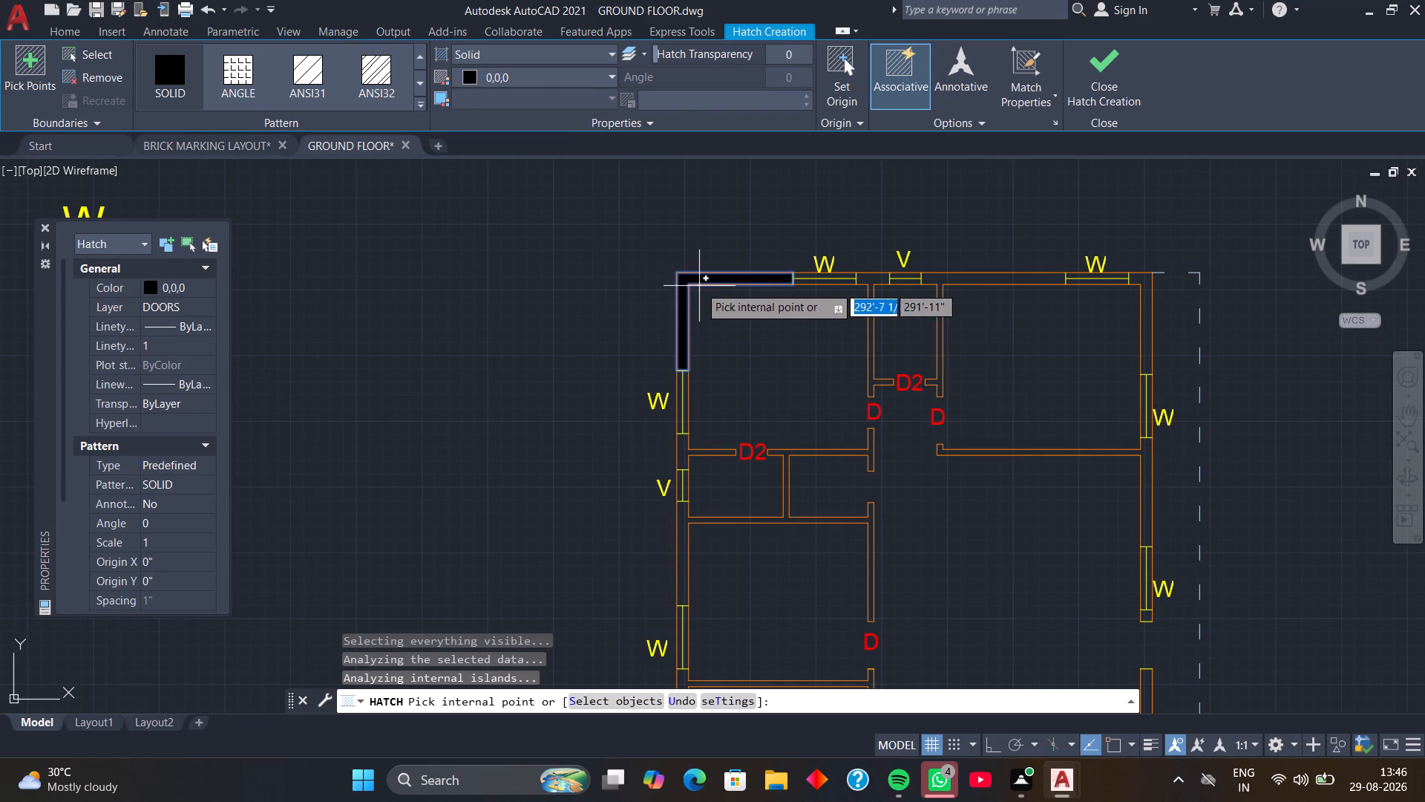
key("space")
Fill the remaining north wall pieces, their connected partitions and the northeast corner with the same solid black hatch.
key("space")
left_click(869, 279)
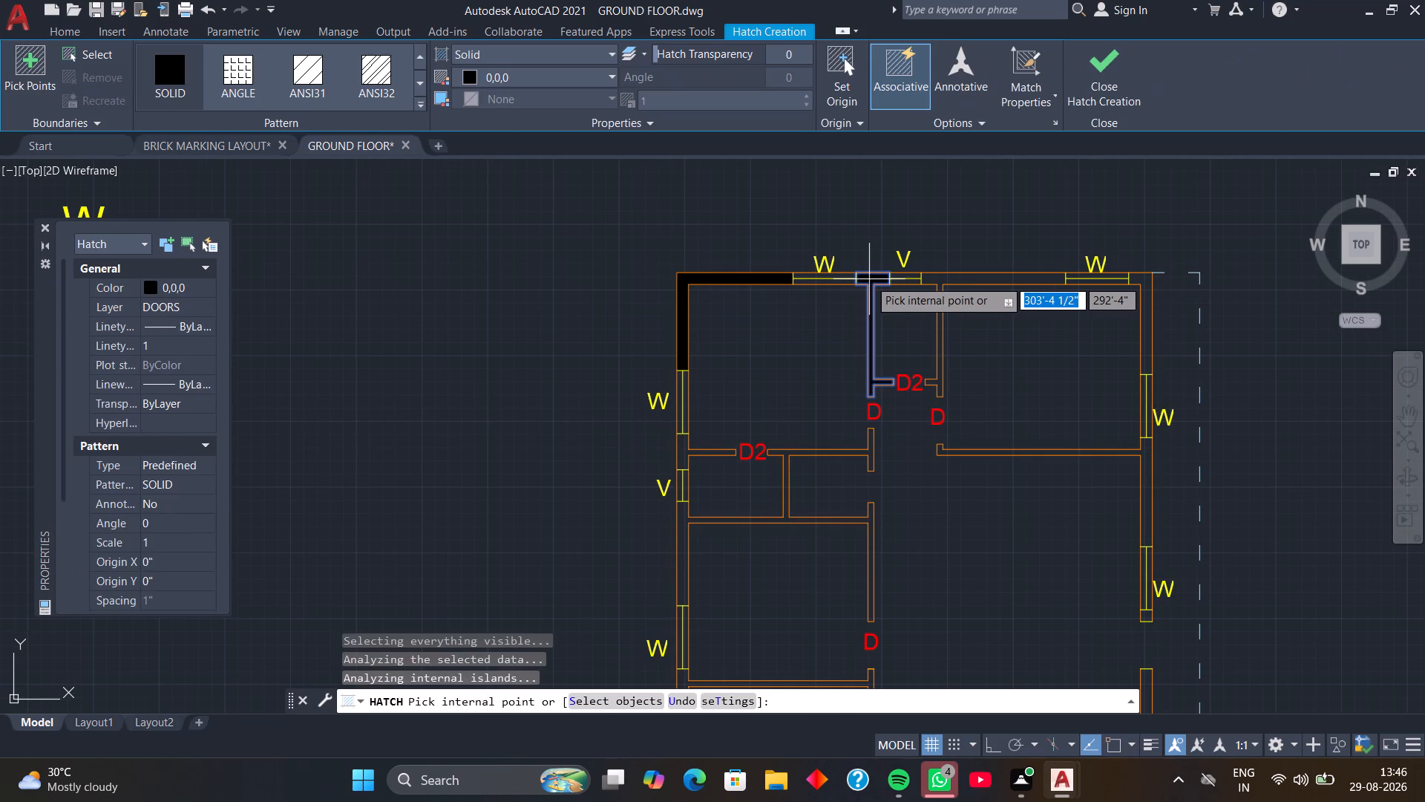
key("space")
key("space")
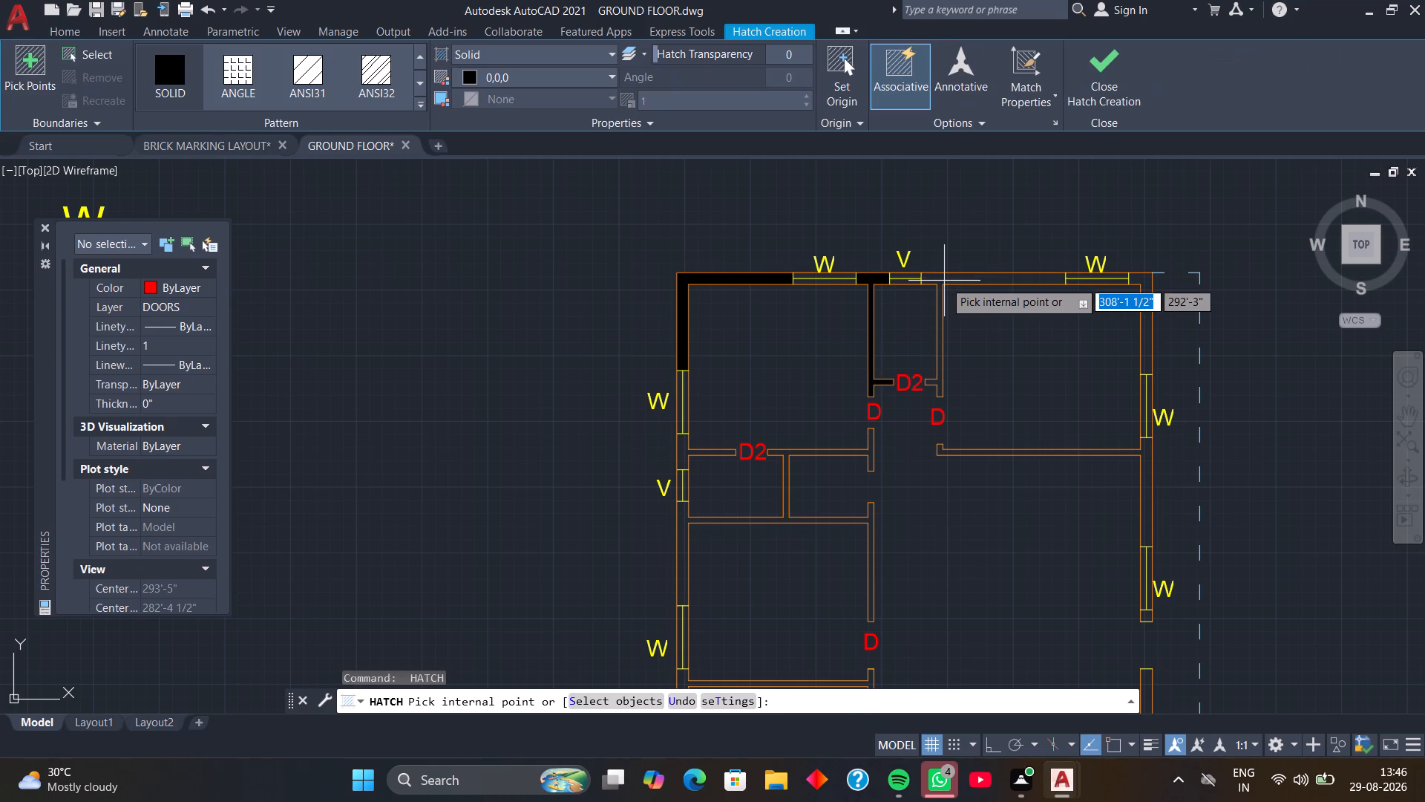
left_click(944, 281)
key("space")
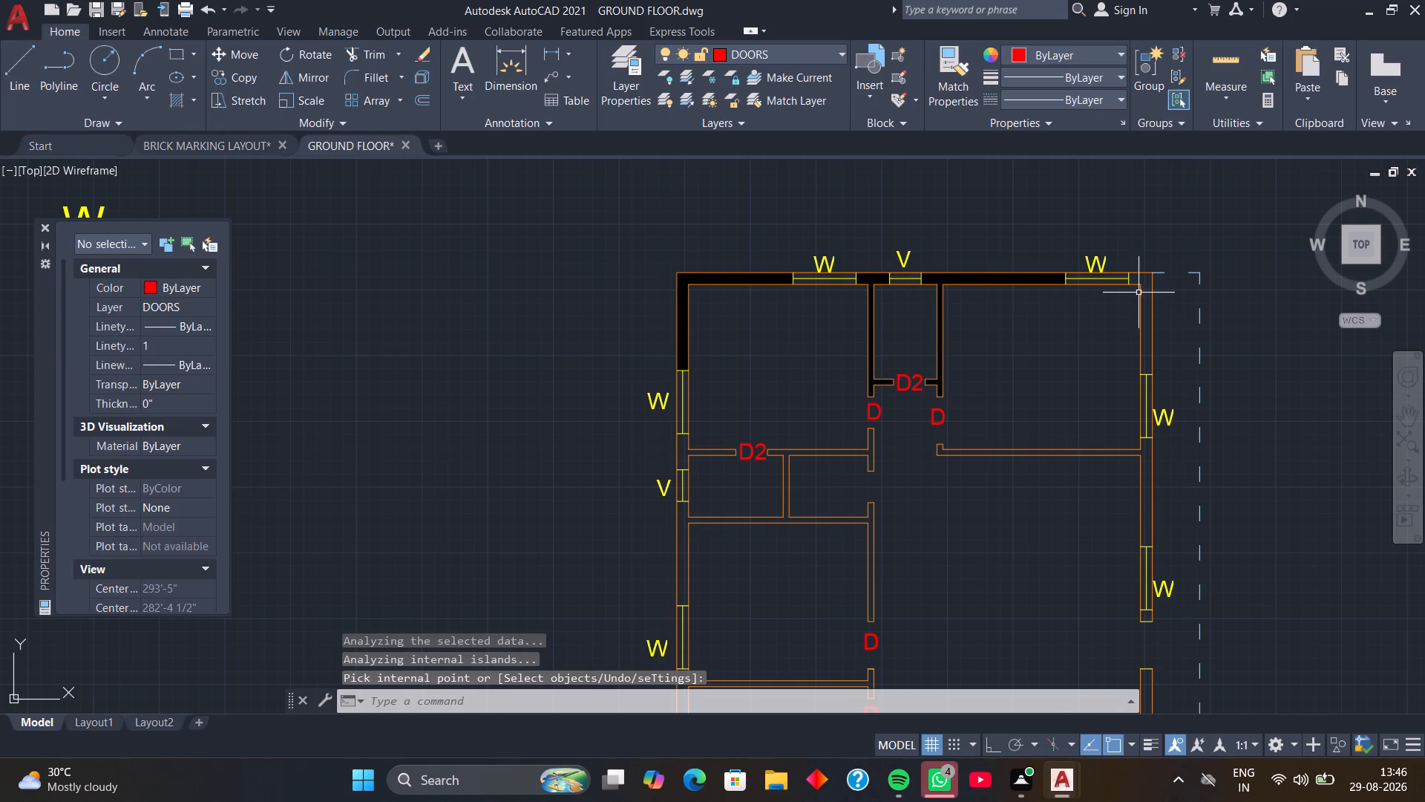
scroll(1140, 293, "up", 1)
key("space")
left_click(1147, 296)
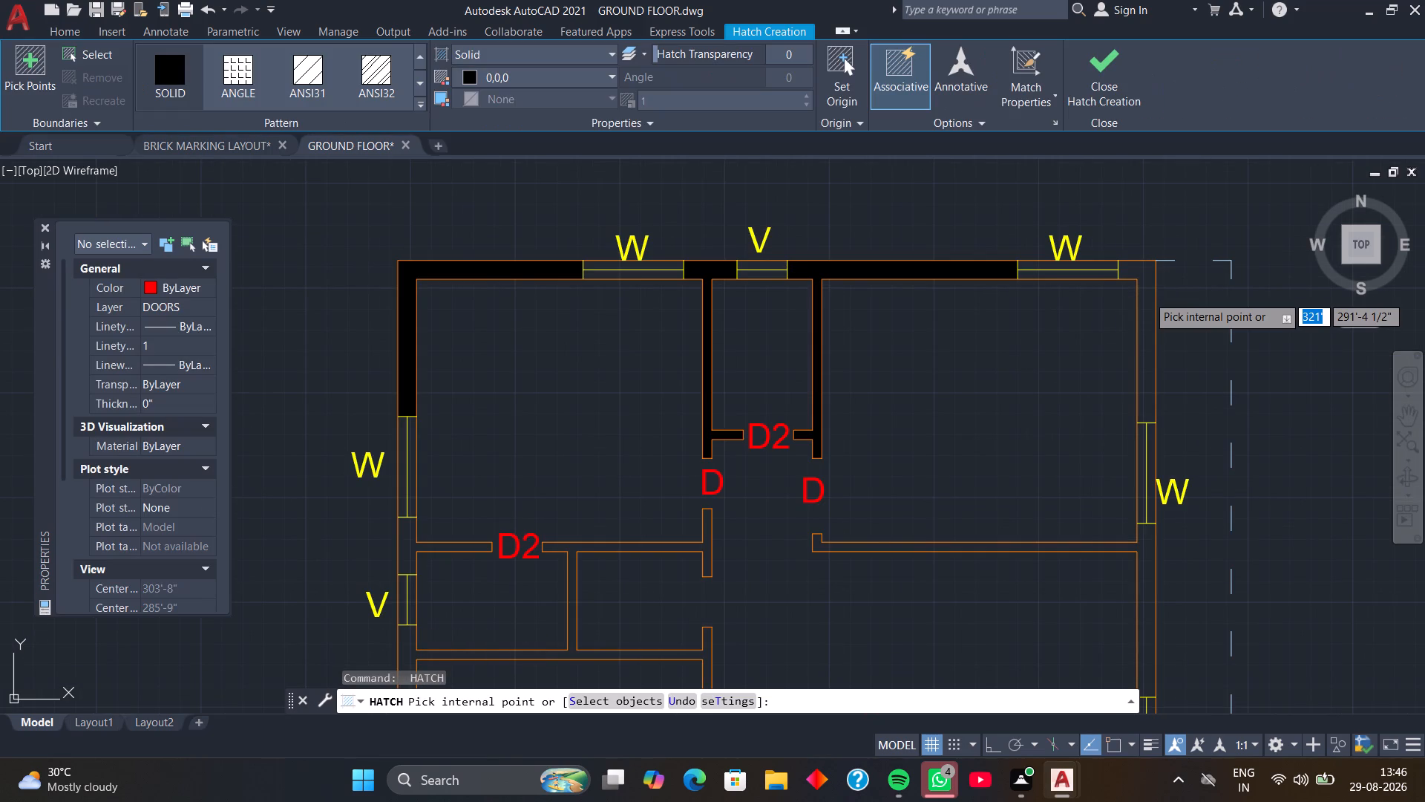
left_click(1144, 300)
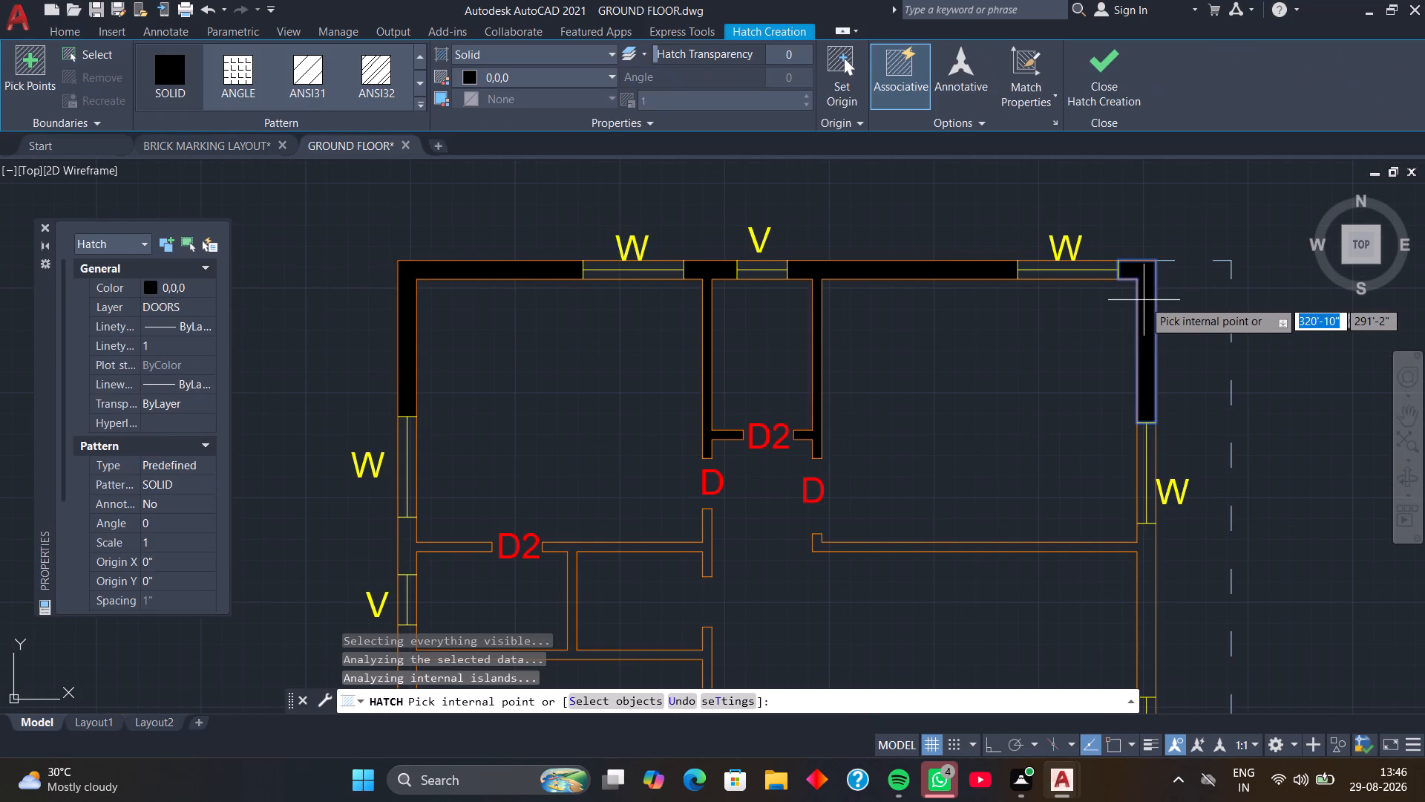
key("space")
Fill the east wall between its two upper windows, with the connected partition, with the solid black hatch.
scroll(1112, 343, "down", 1)
middle_click_drag(1110, 343, 1078, 269)
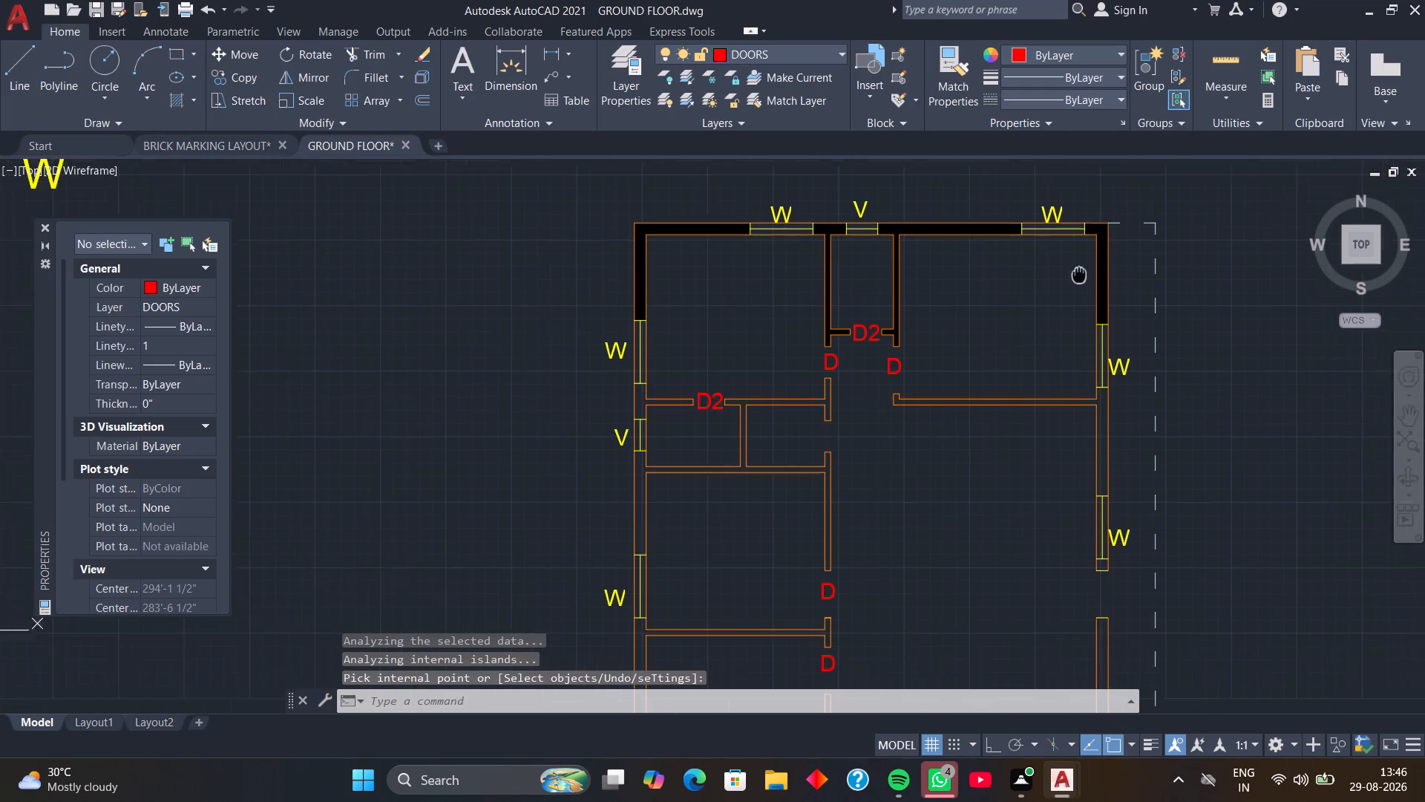
middle_click_drag(1078, 269, 1073, 257)
key("space")
scroll(1066, 375, "up", 2)
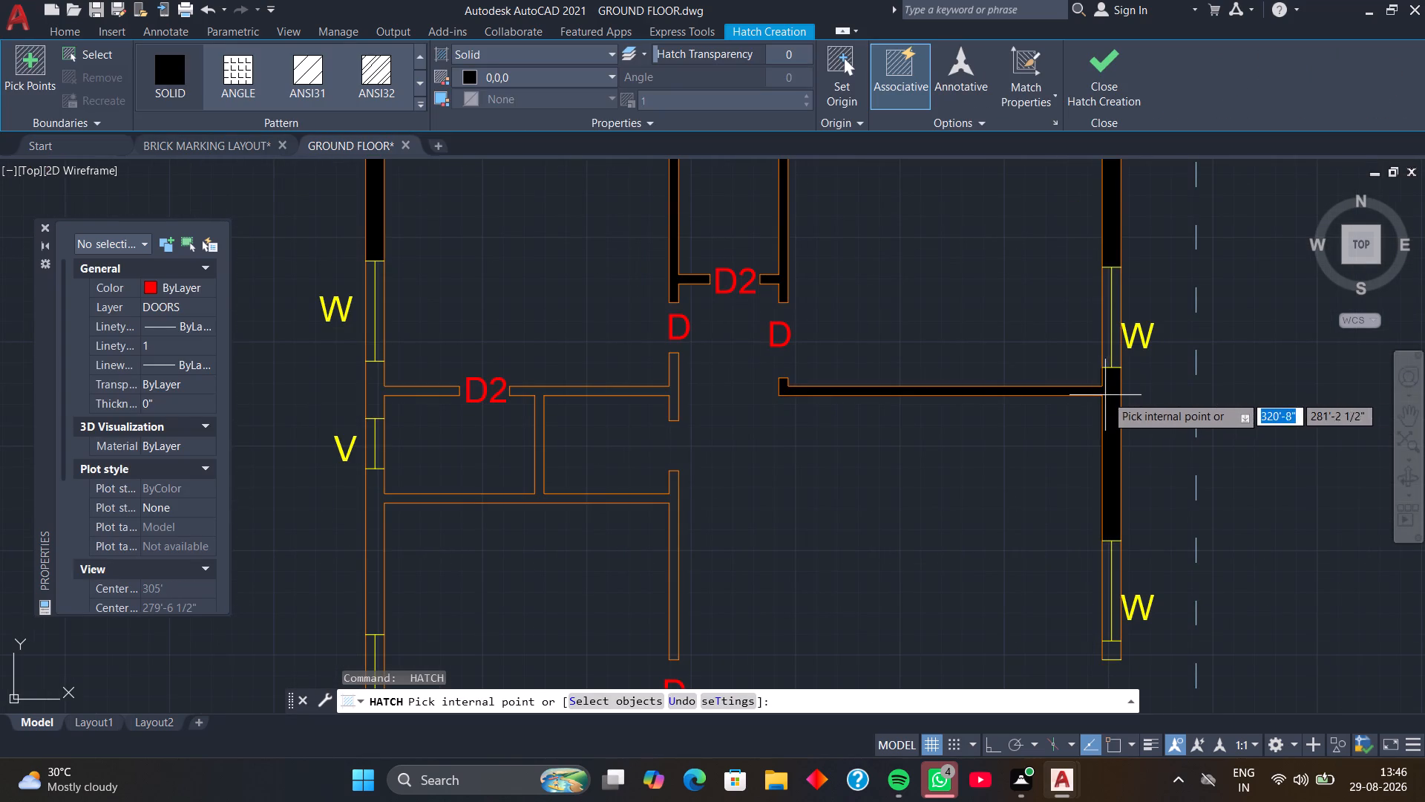
left_click(1110, 396)
key("space")
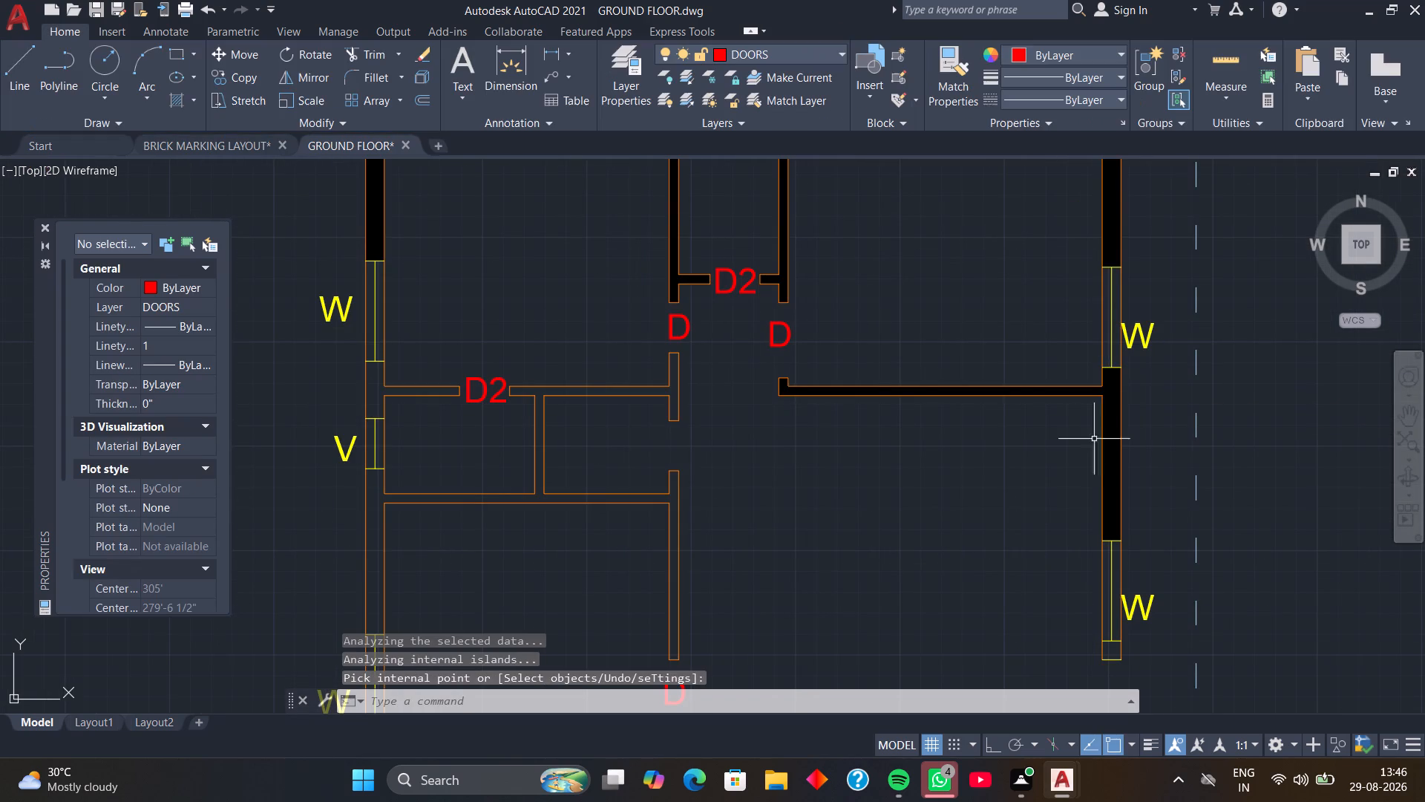
Fill the short east wall stub above the wall opening and the wall piece below it with the solid black hatch.
middle_click_drag(1068, 485, 958, 231)
scroll(1006, 397, "up", 2)
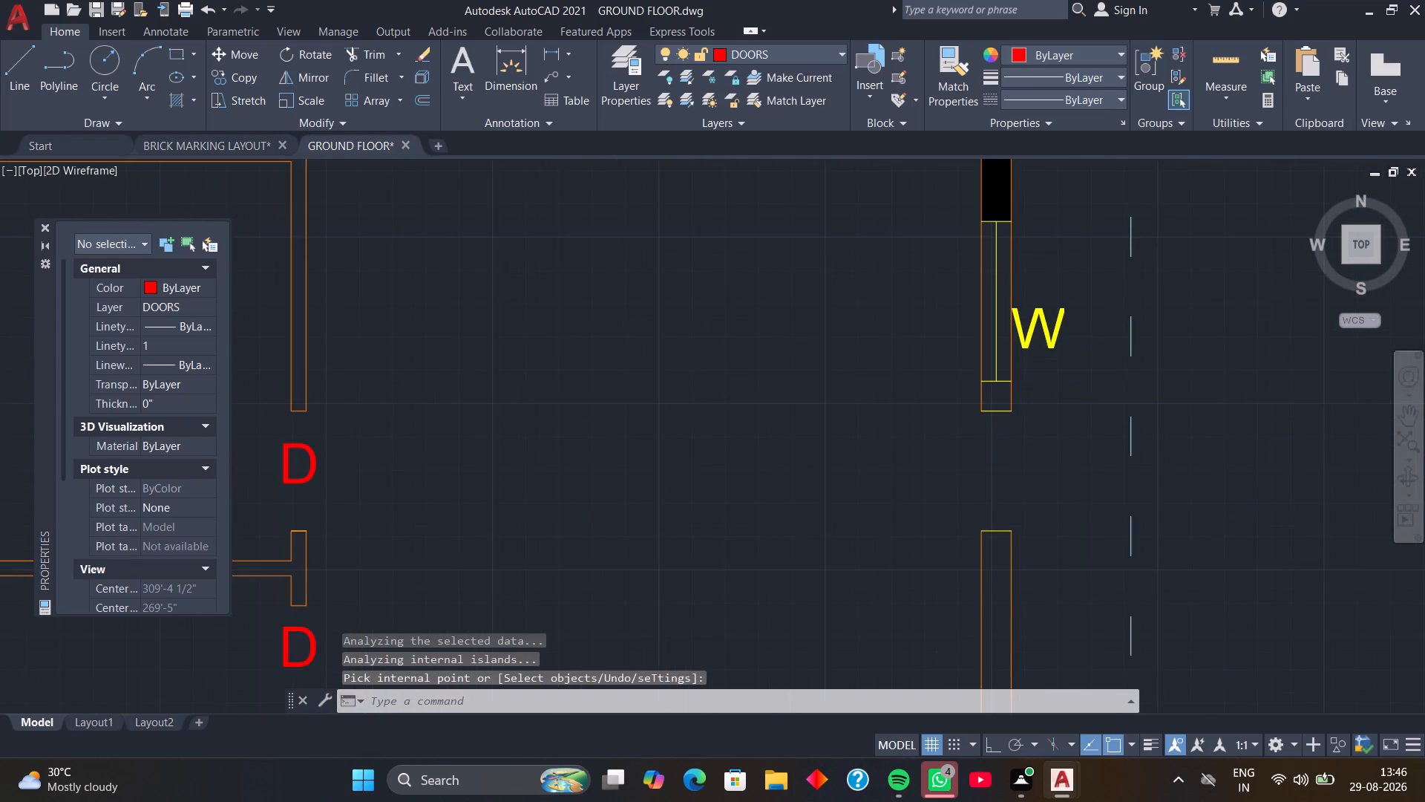
key("space")
left_click(998, 399)
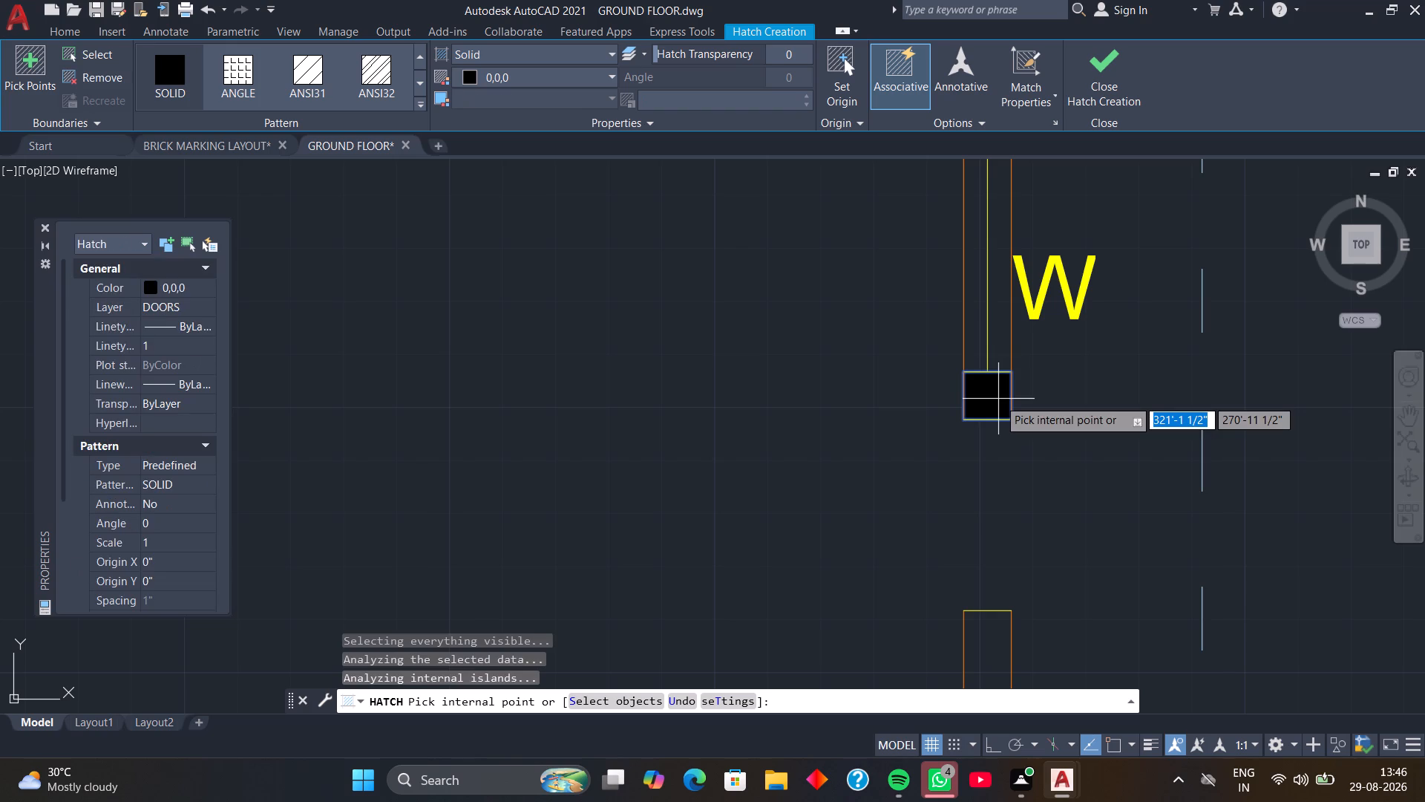
key("space")
scroll(1008, 449, "down", 2)
middle_click_drag(1011, 454, 958, 307)
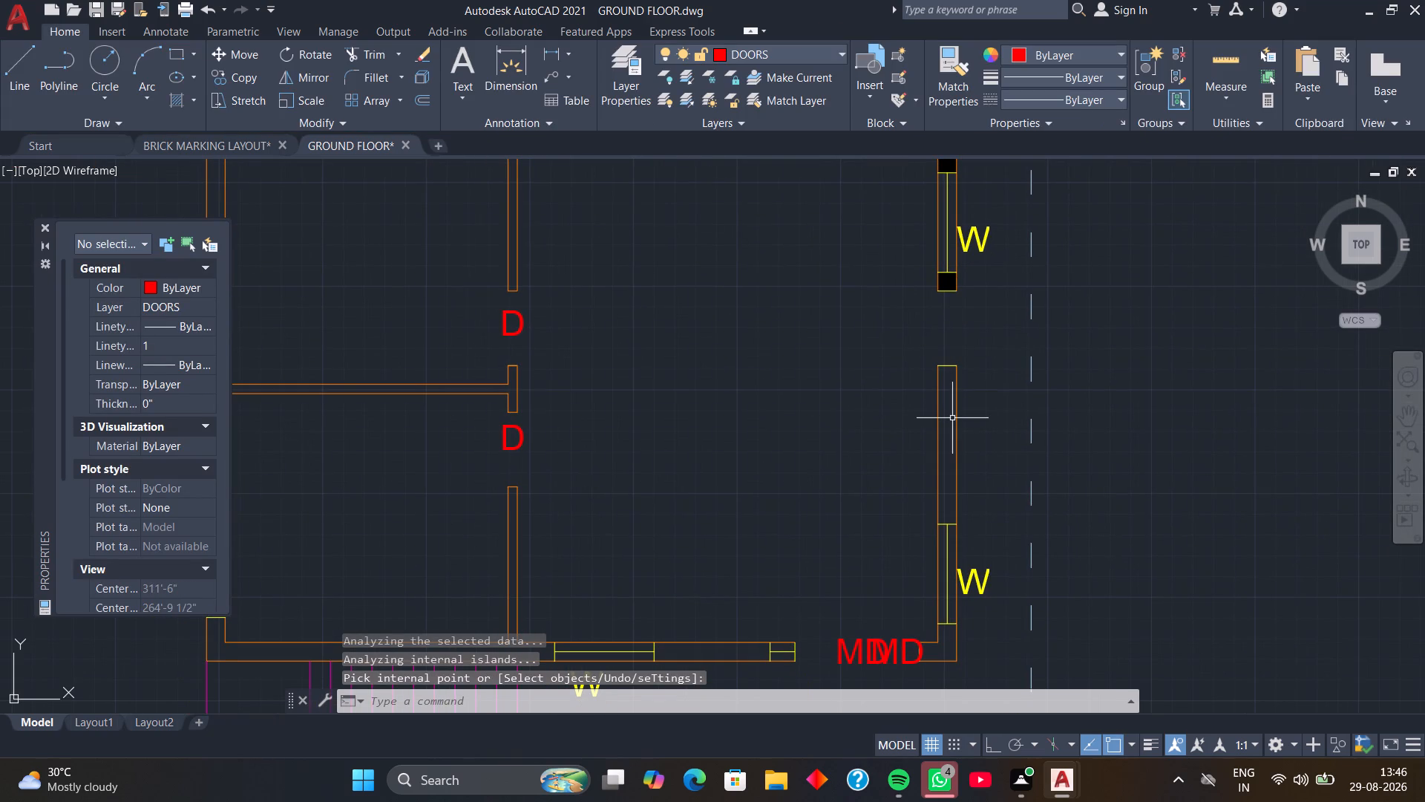
key("space")
left_click(949, 420)
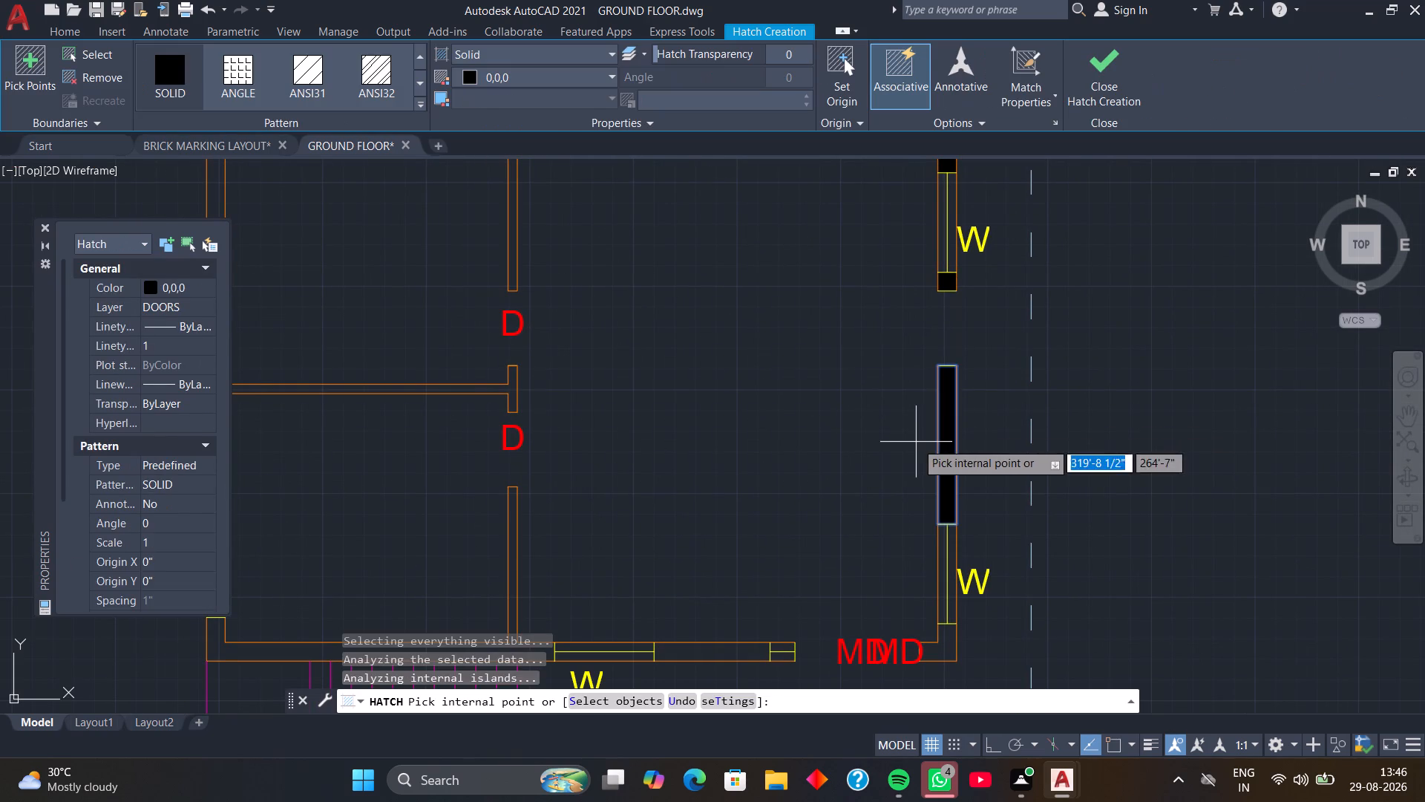
key("space")
scroll(908, 459, "down", 1)
middle_click_drag(908, 459, 886, 356)
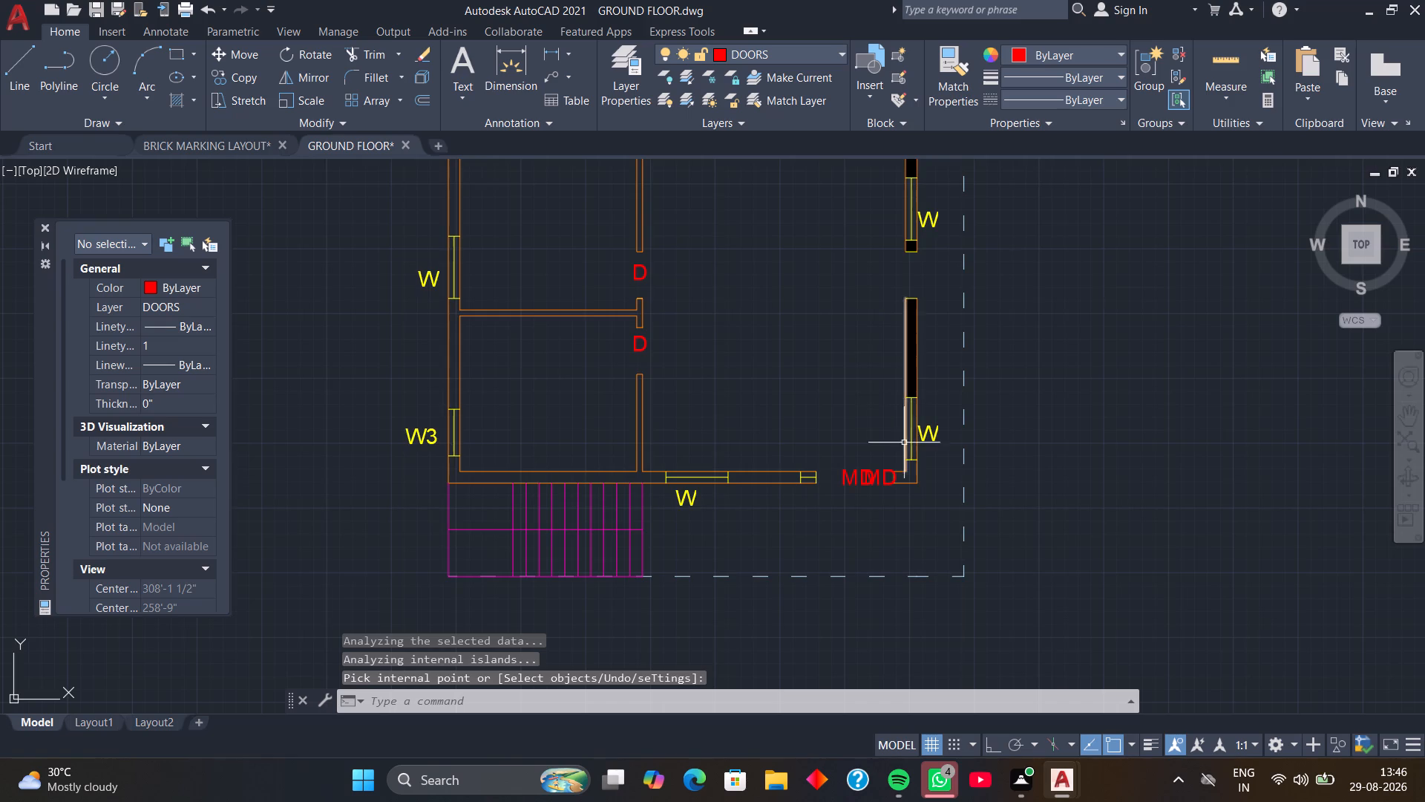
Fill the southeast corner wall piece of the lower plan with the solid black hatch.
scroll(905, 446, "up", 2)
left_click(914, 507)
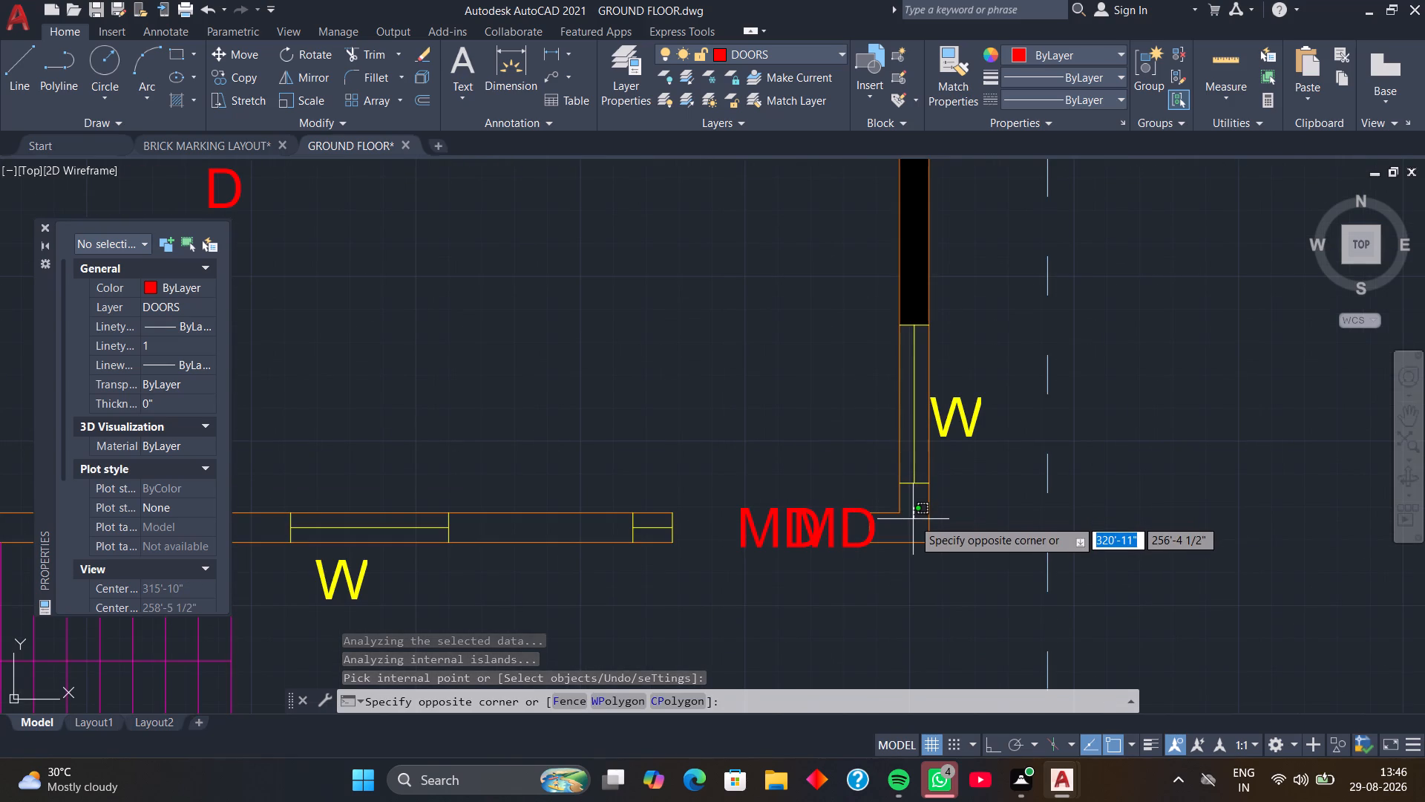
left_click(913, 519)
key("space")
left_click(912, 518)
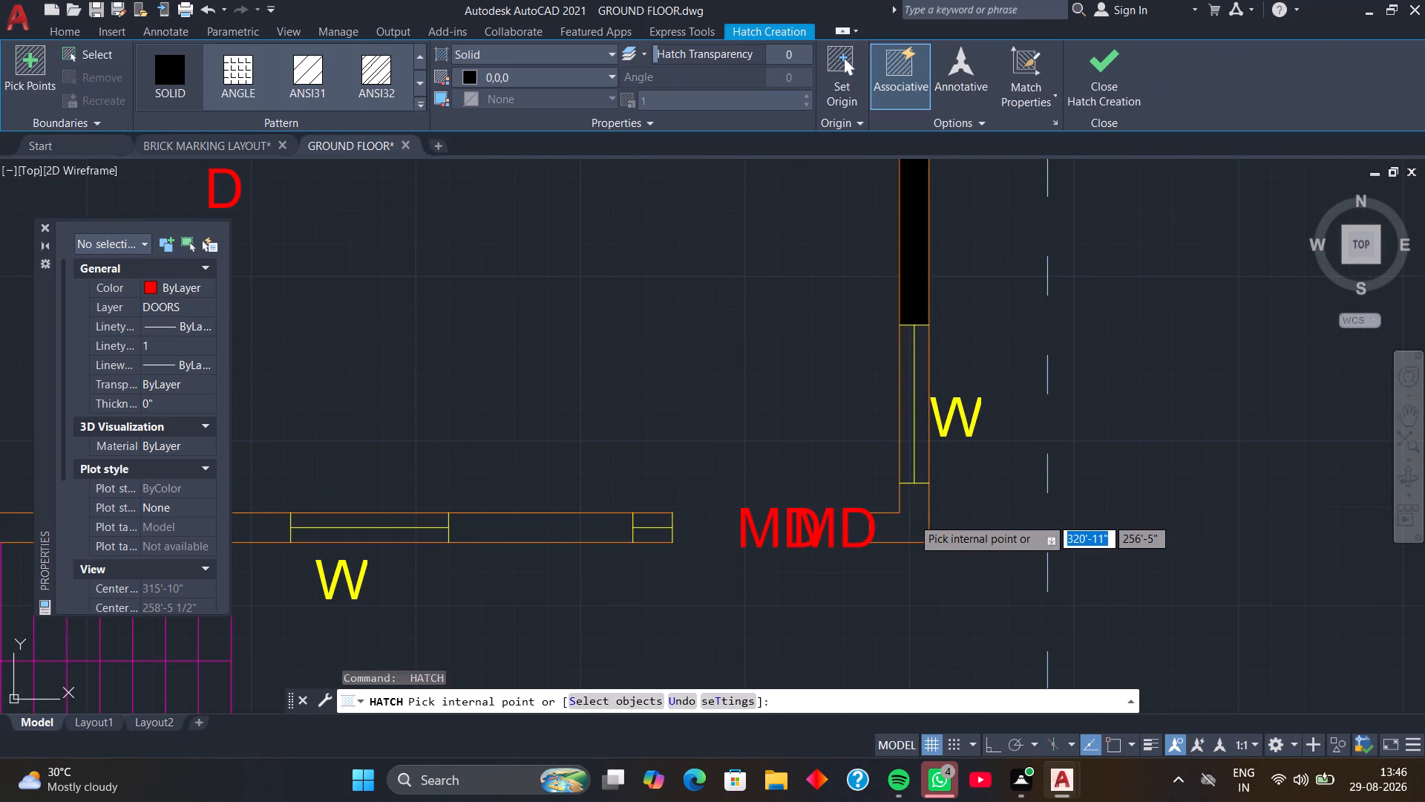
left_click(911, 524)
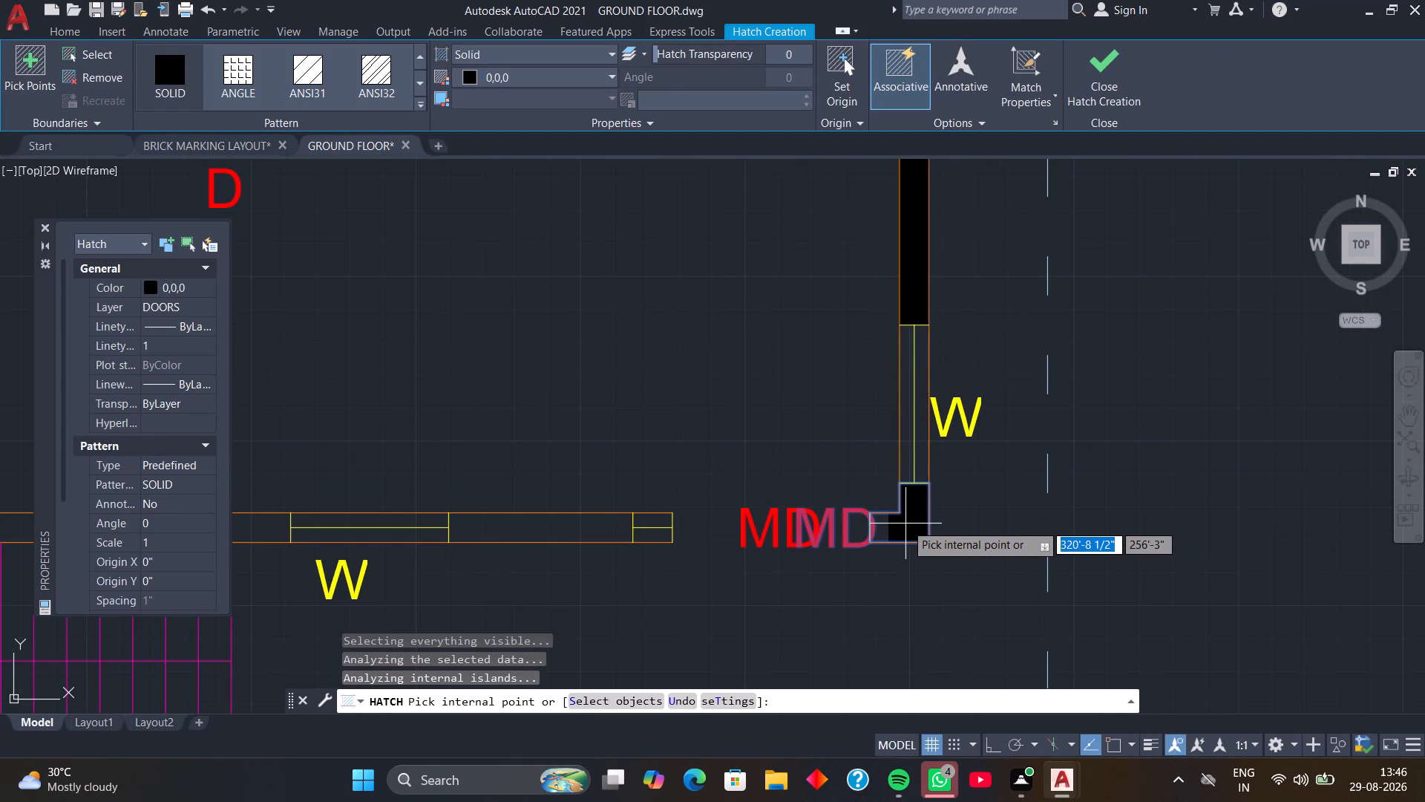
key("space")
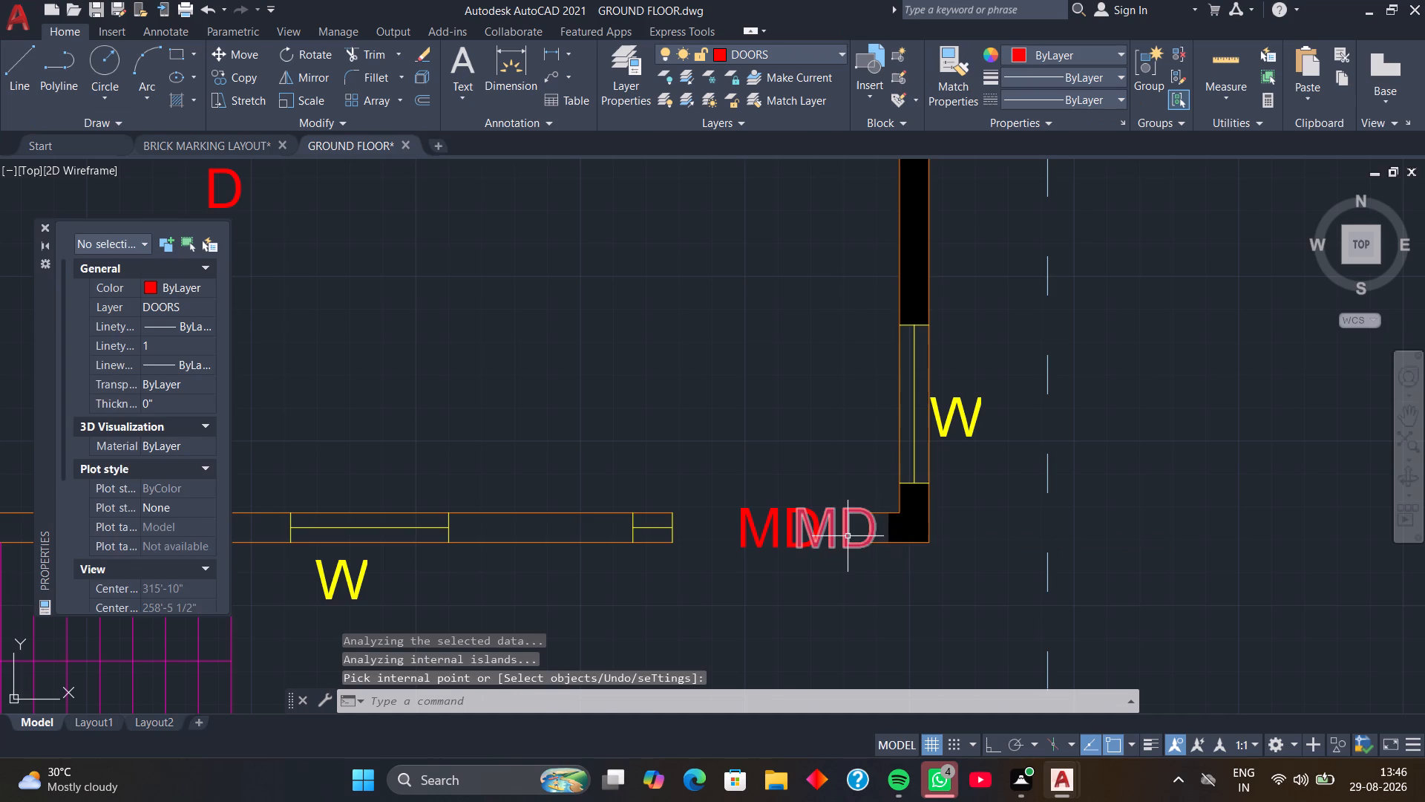
Delete the duplicate MD label that overlaps the southeast corner wall beside the main door opening.
left_click(848, 536)
key("Delete")
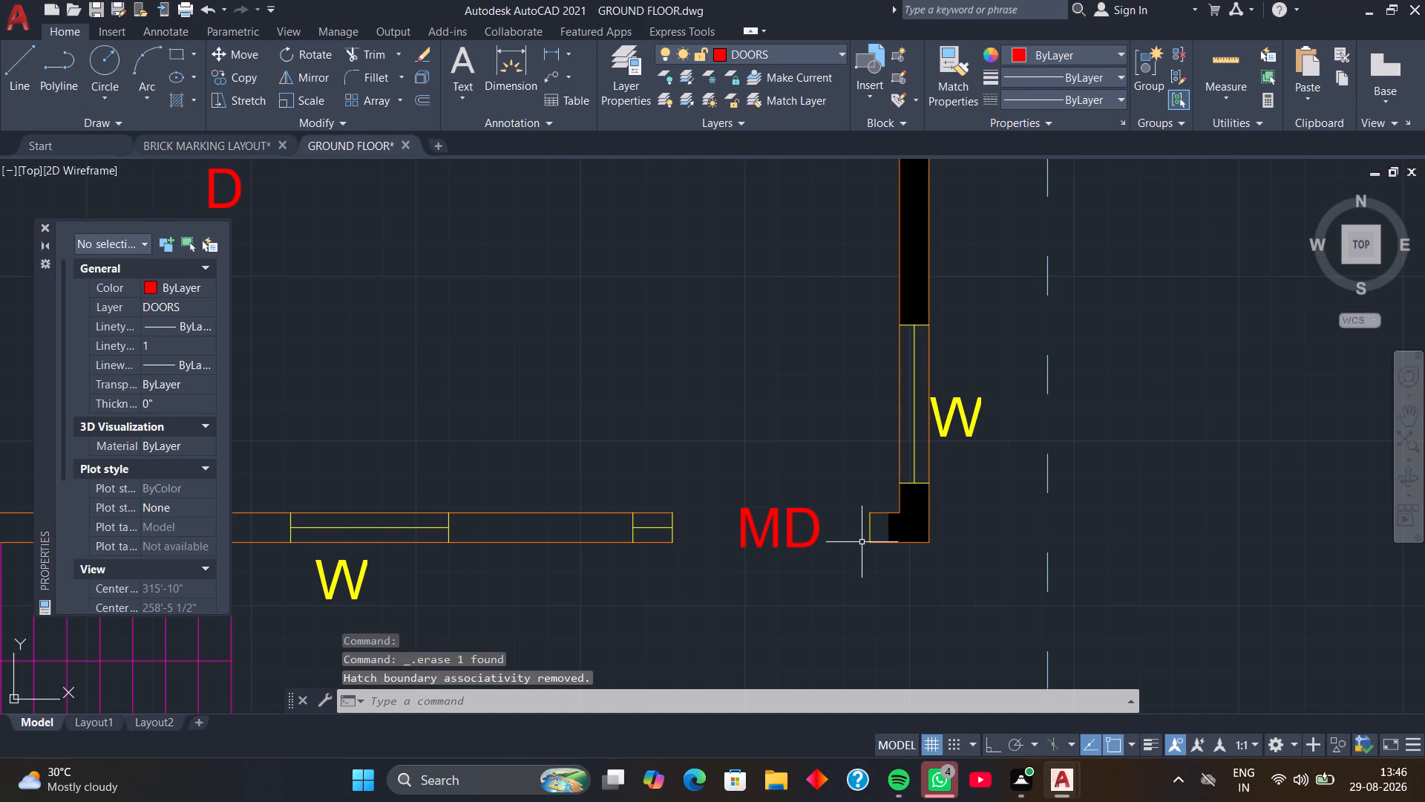
key("space")
key("space")
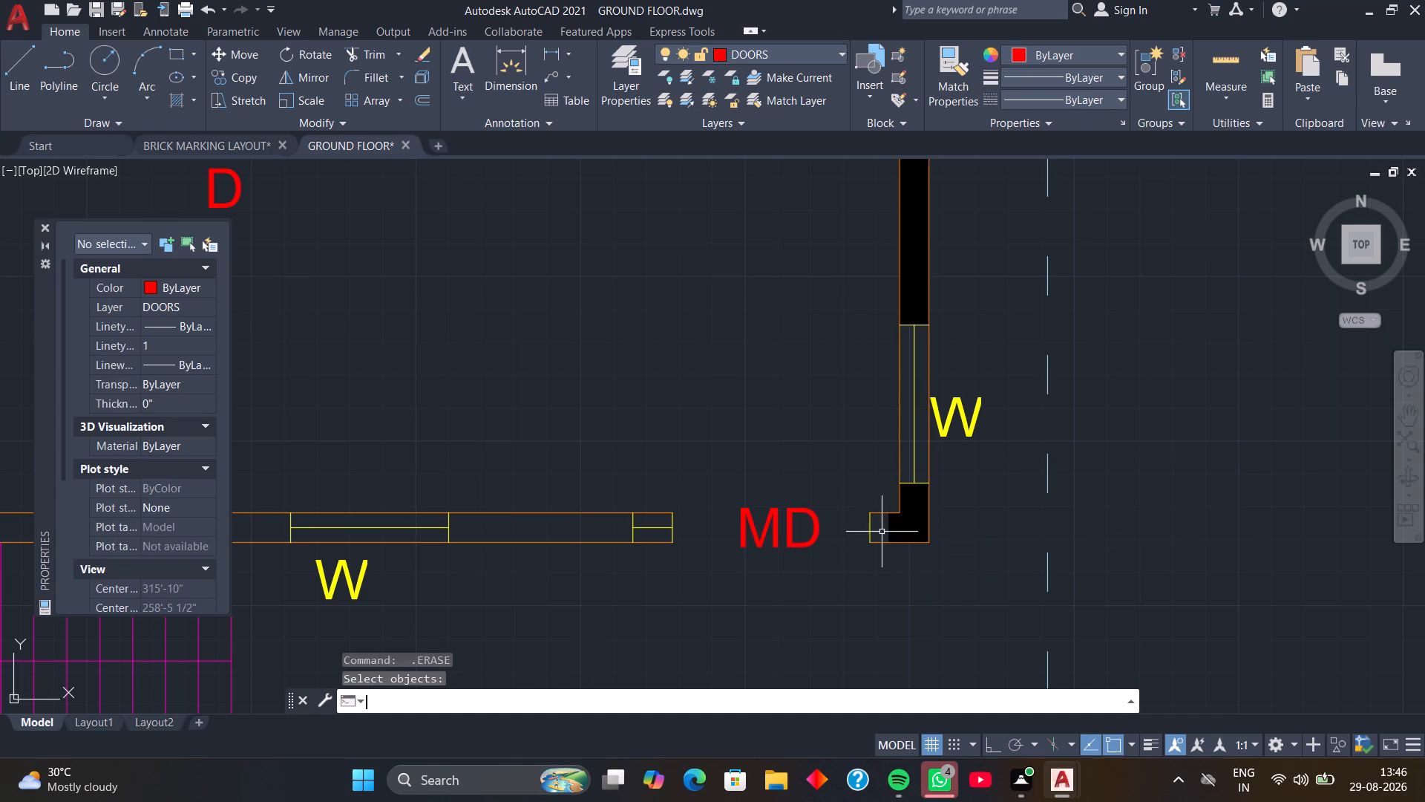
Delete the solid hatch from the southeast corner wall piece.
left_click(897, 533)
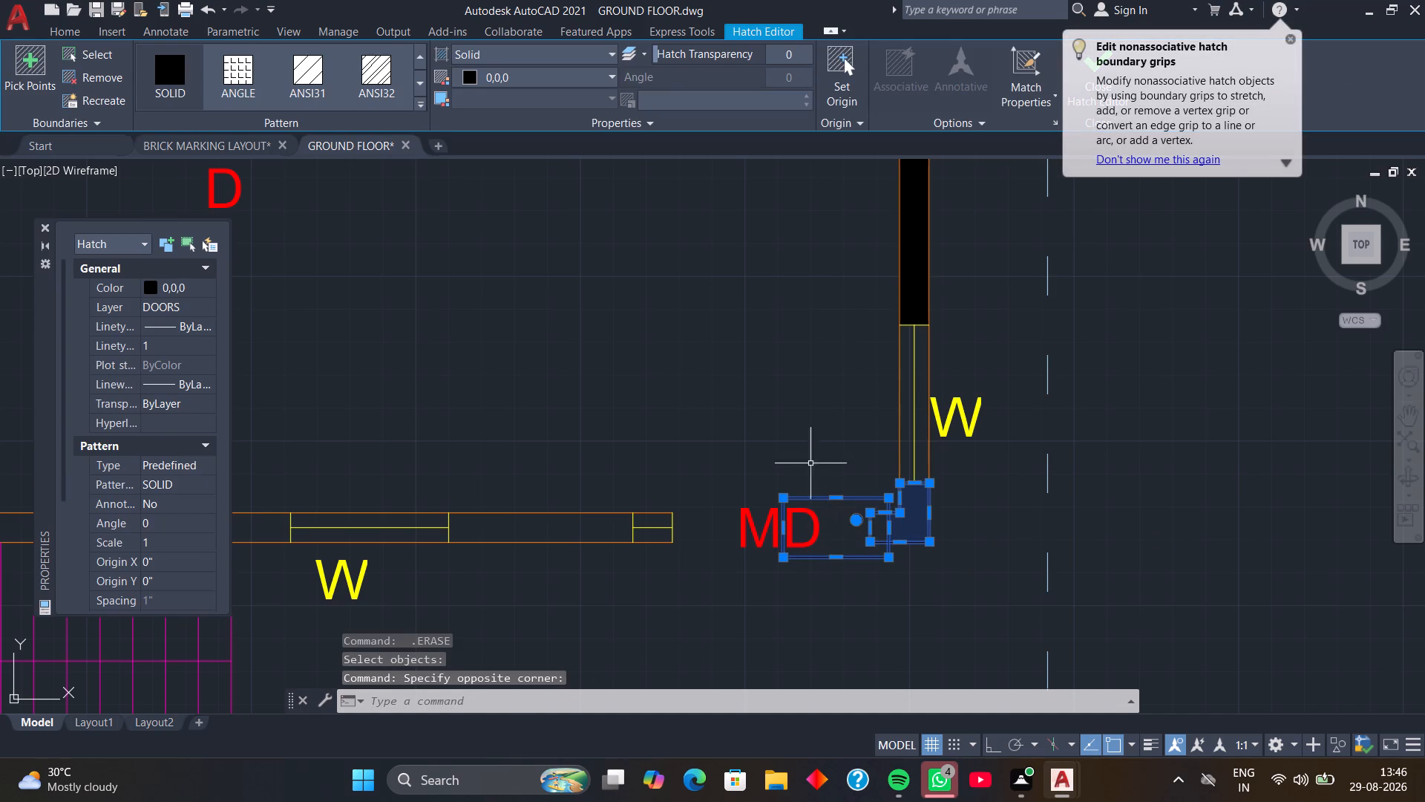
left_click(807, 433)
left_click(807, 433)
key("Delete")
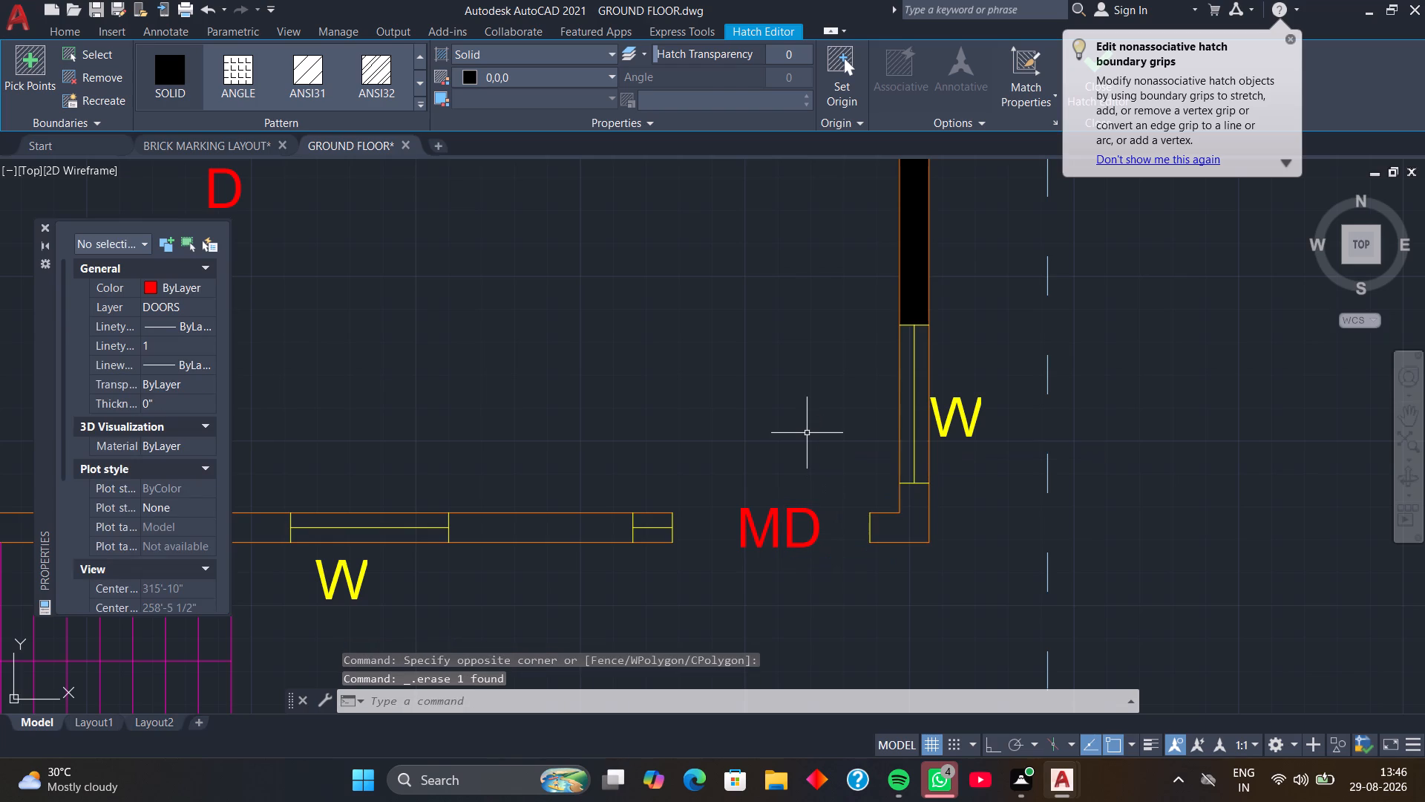
Hatch the southeast corner, the south wall between window and main door, and the southwest corner with its partition in SOLID, colour 0,0,0.
type("H")
key("space")
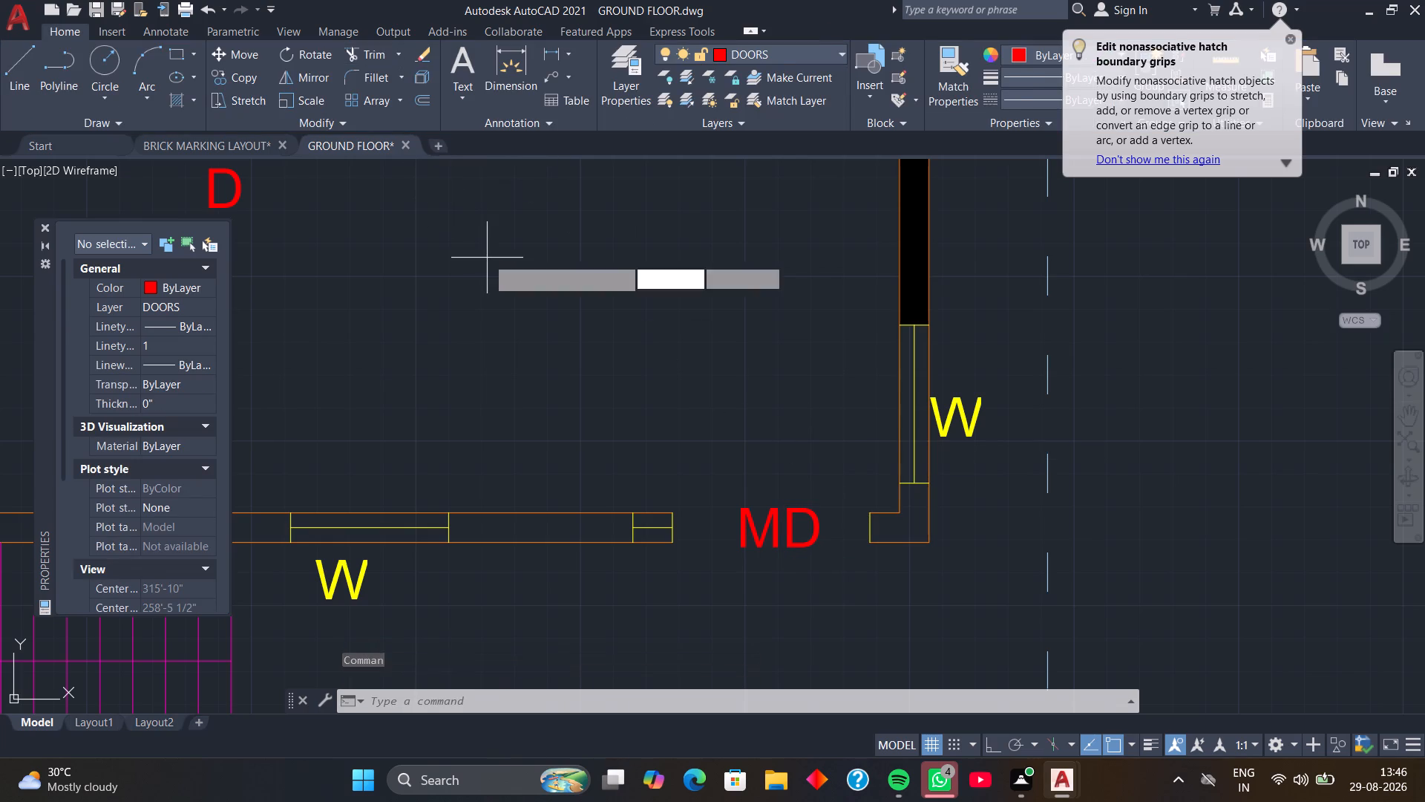
left_click(477, 71)
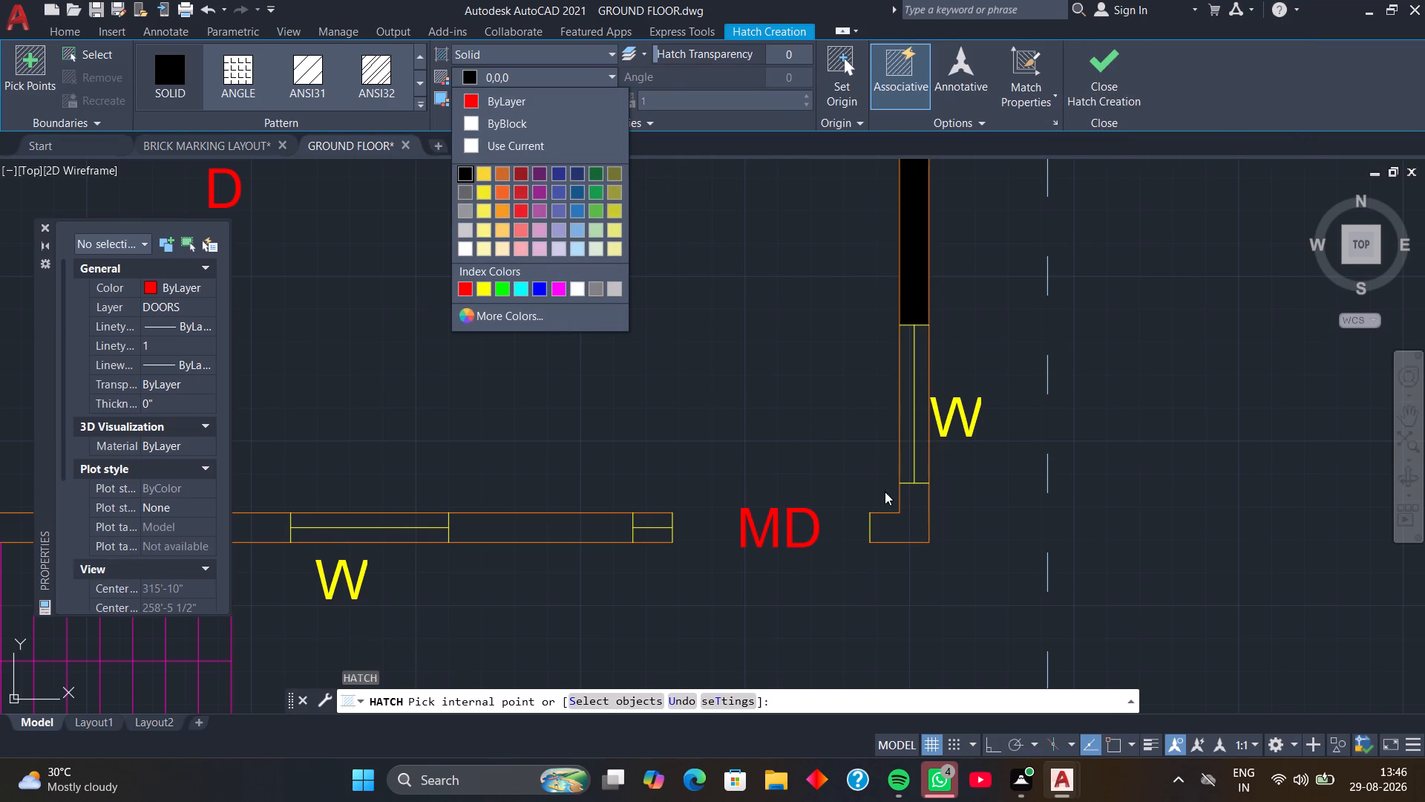
left_click(465, 180)
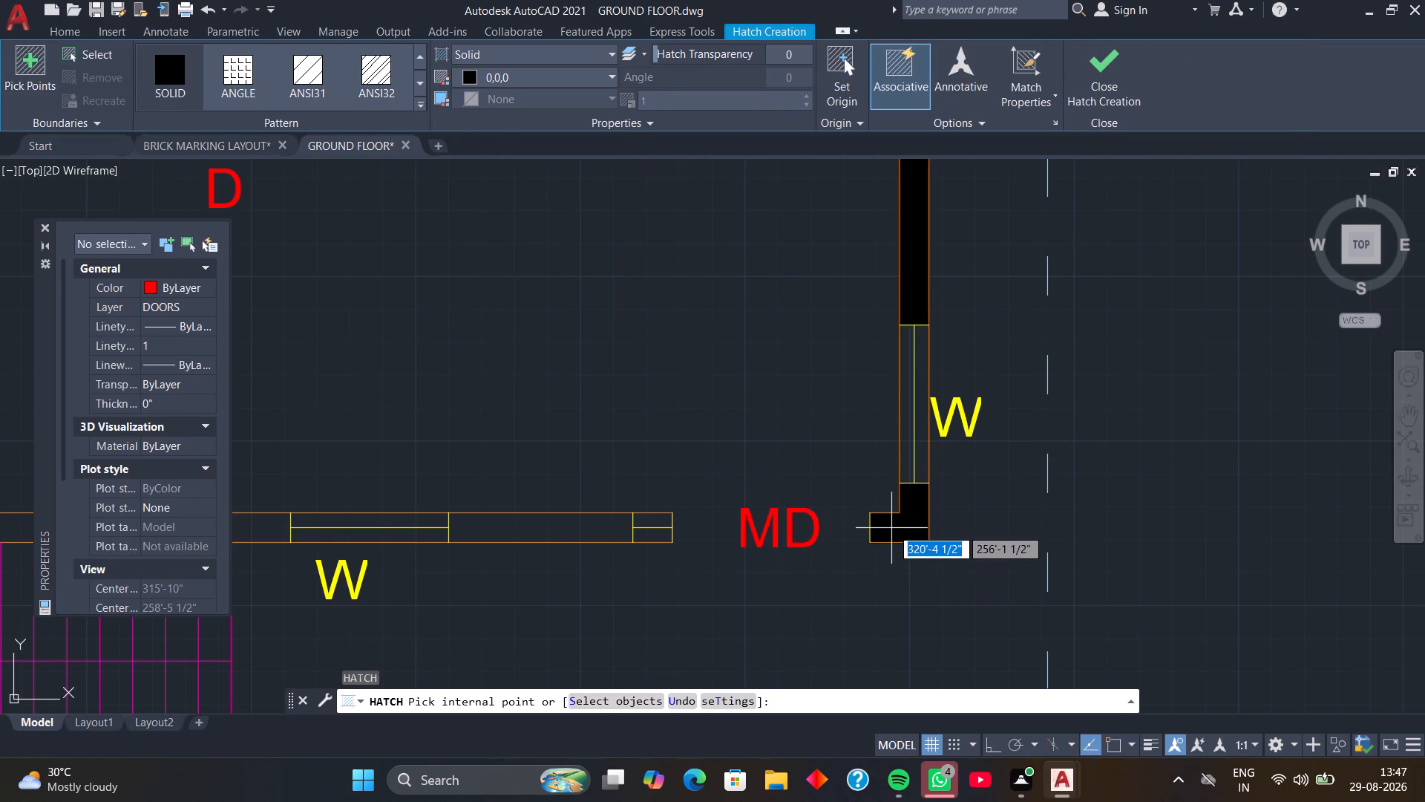
left_click(891, 528)
left_click(575, 534)
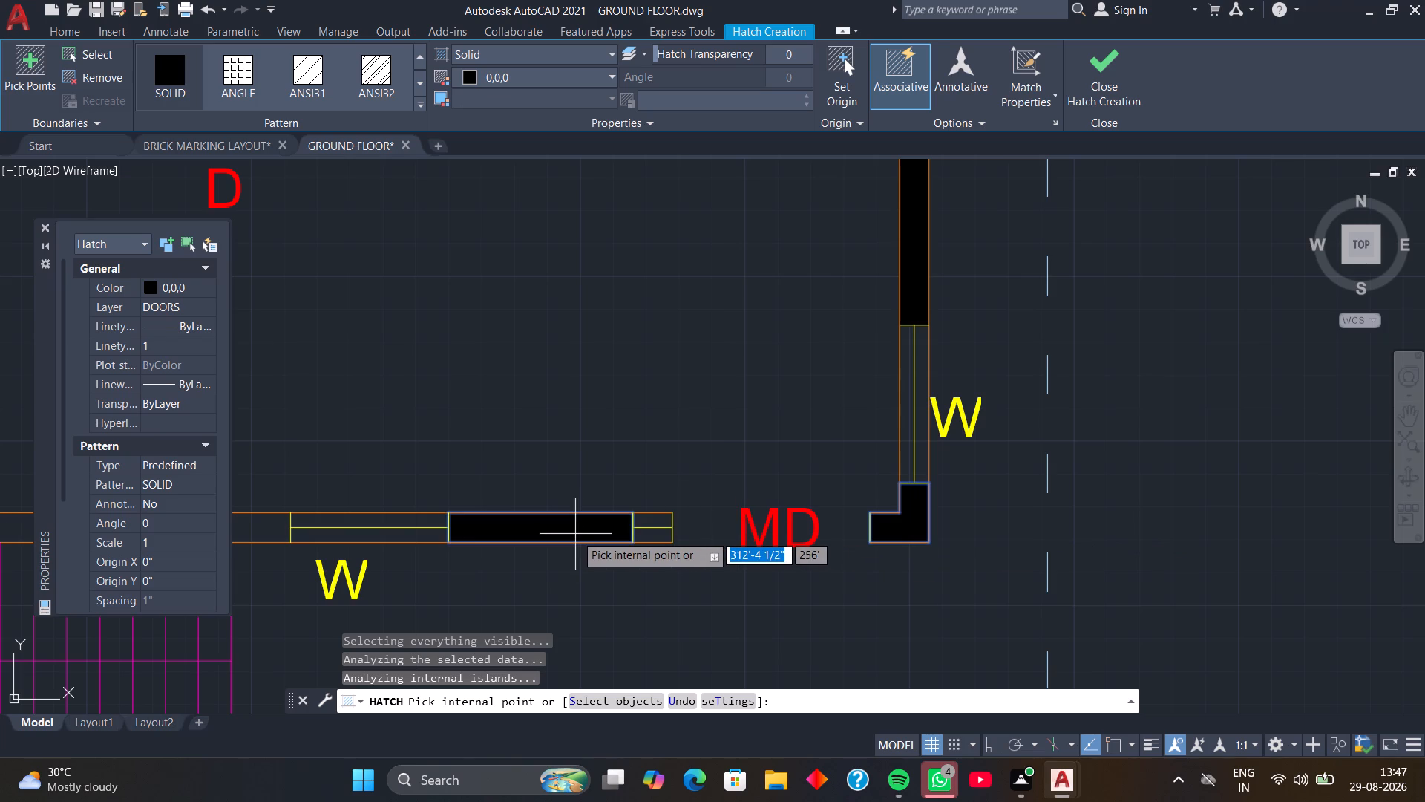
scroll(575, 534, "down", 2)
middle_click_drag(574, 506, 973, 462)
scroll(856, 495, "up", 1)
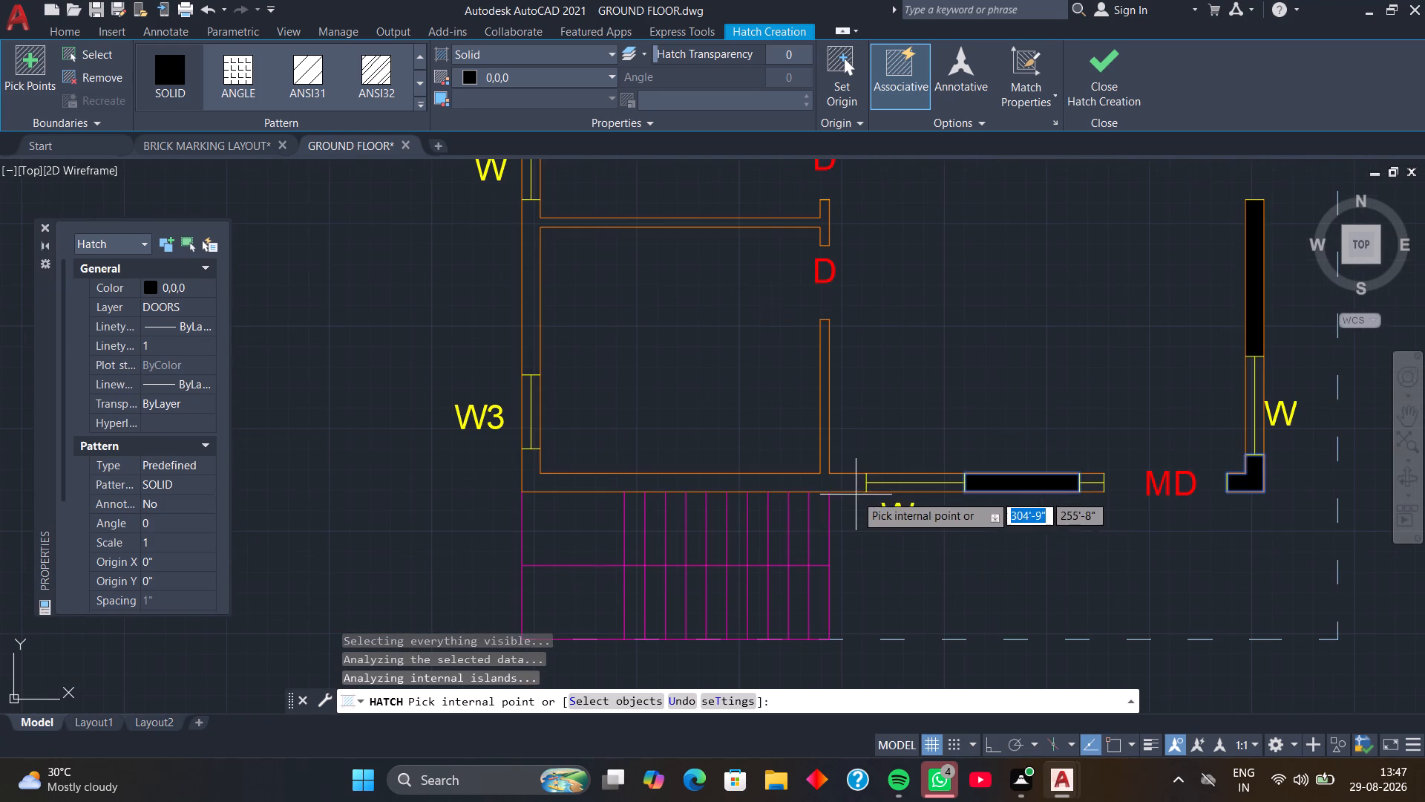
left_click(822, 483)
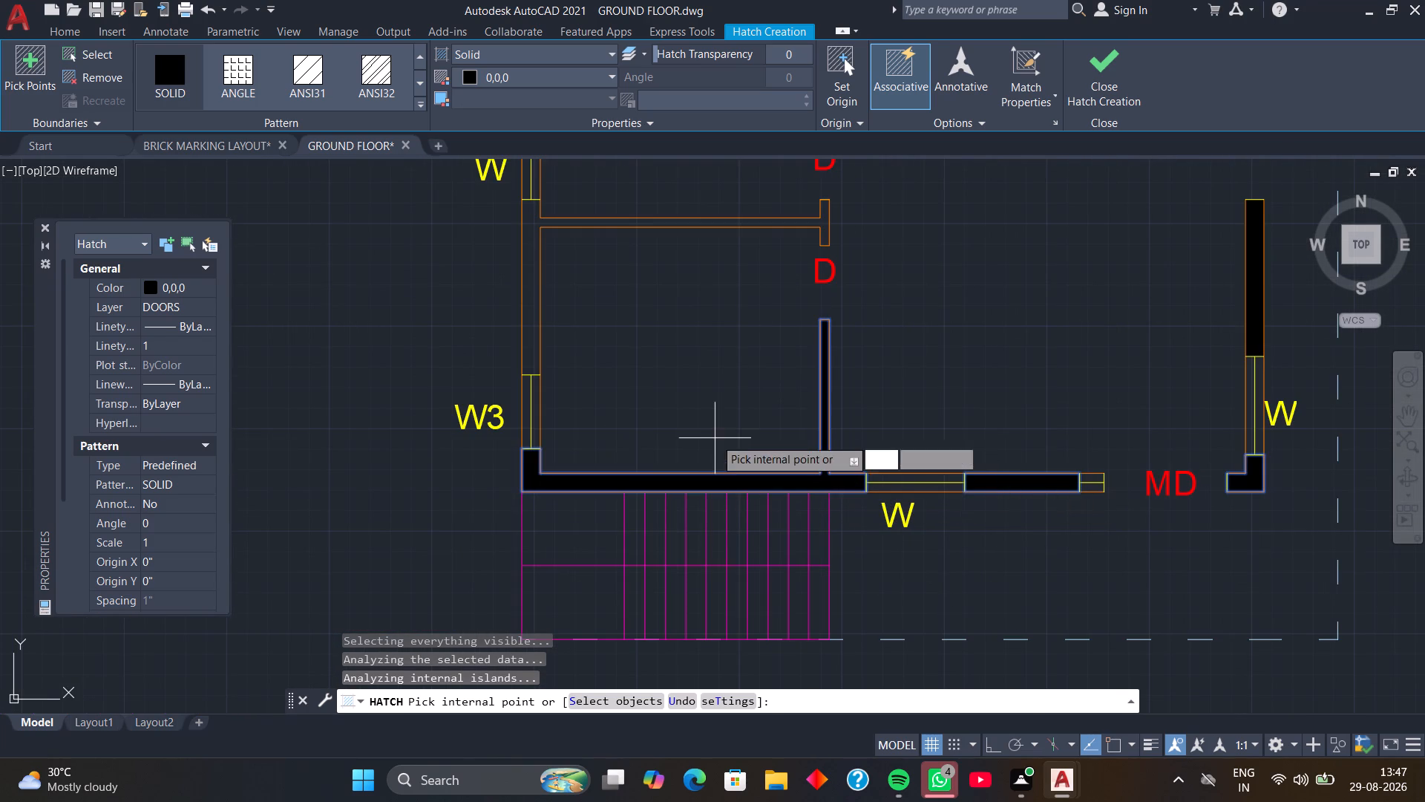
Fill the west wall pieces between W3 and W and between W and V, with their connected partitions, with the same hatch.
scroll(681, 423, "down", 1)
middle_click_drag(681, 423, 939, 493)
scroll(840, 443, "up", 1)
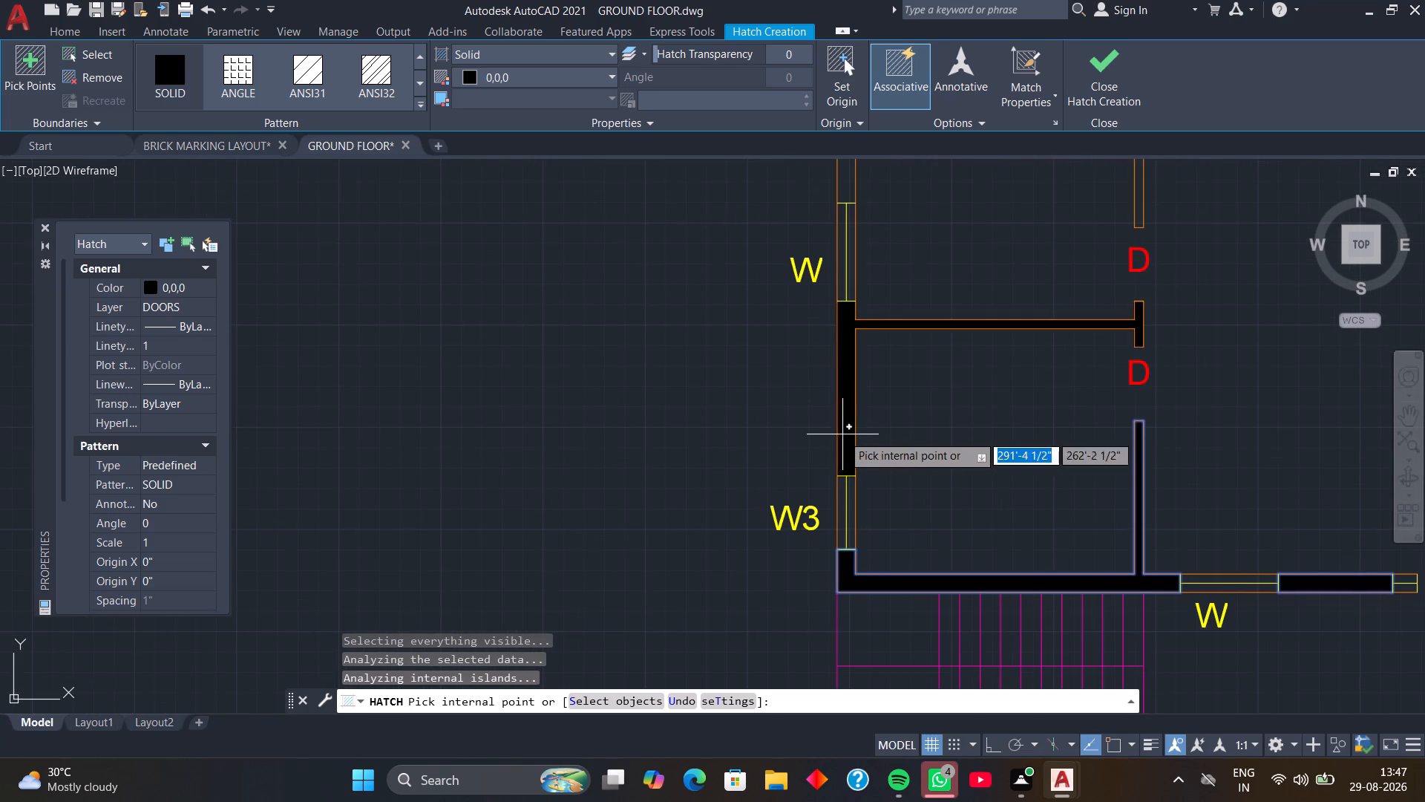
left_click(843, 434)
scroll(863, 427, "down", 1)
middle_click_drag(883, 409, 912, 592)
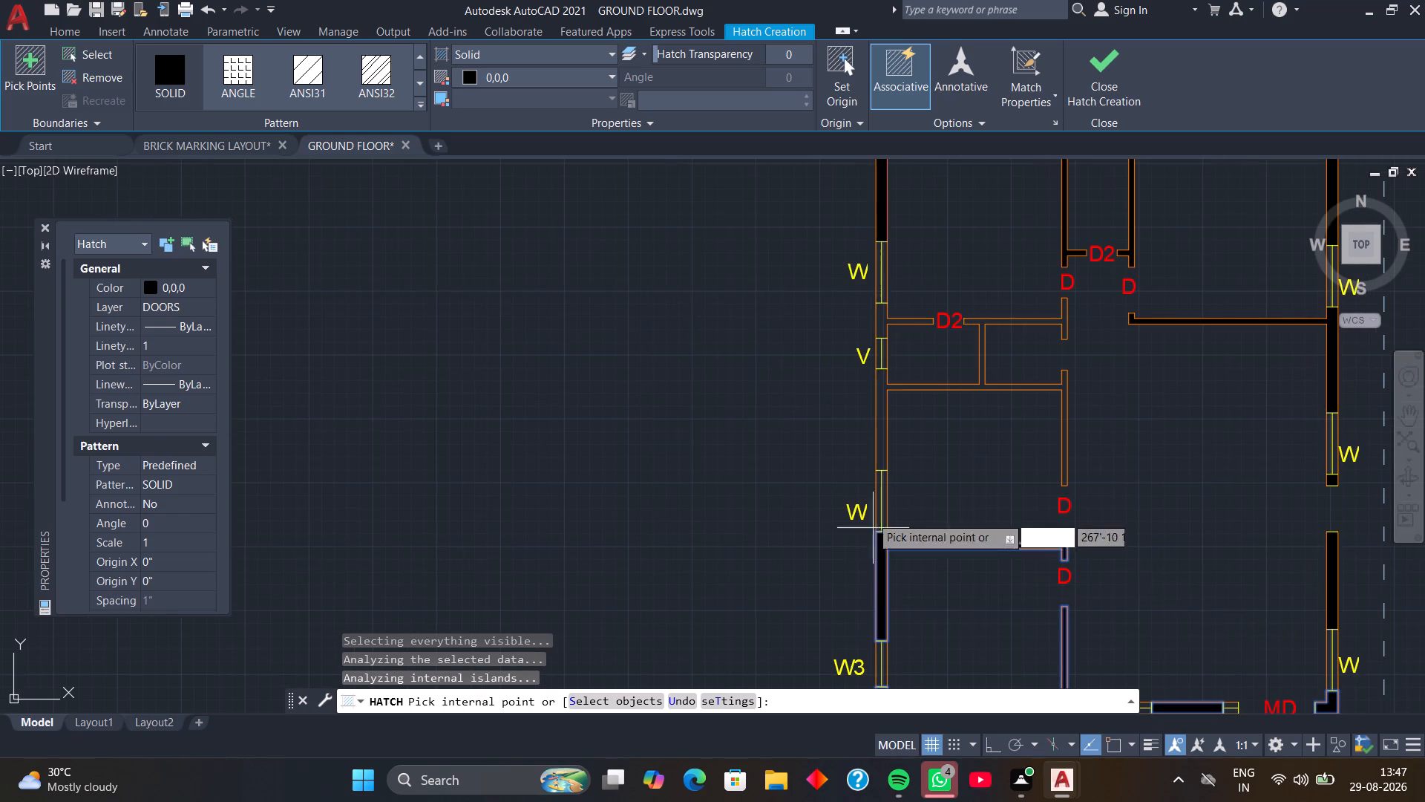
scroll(877, 463, "up", 2)
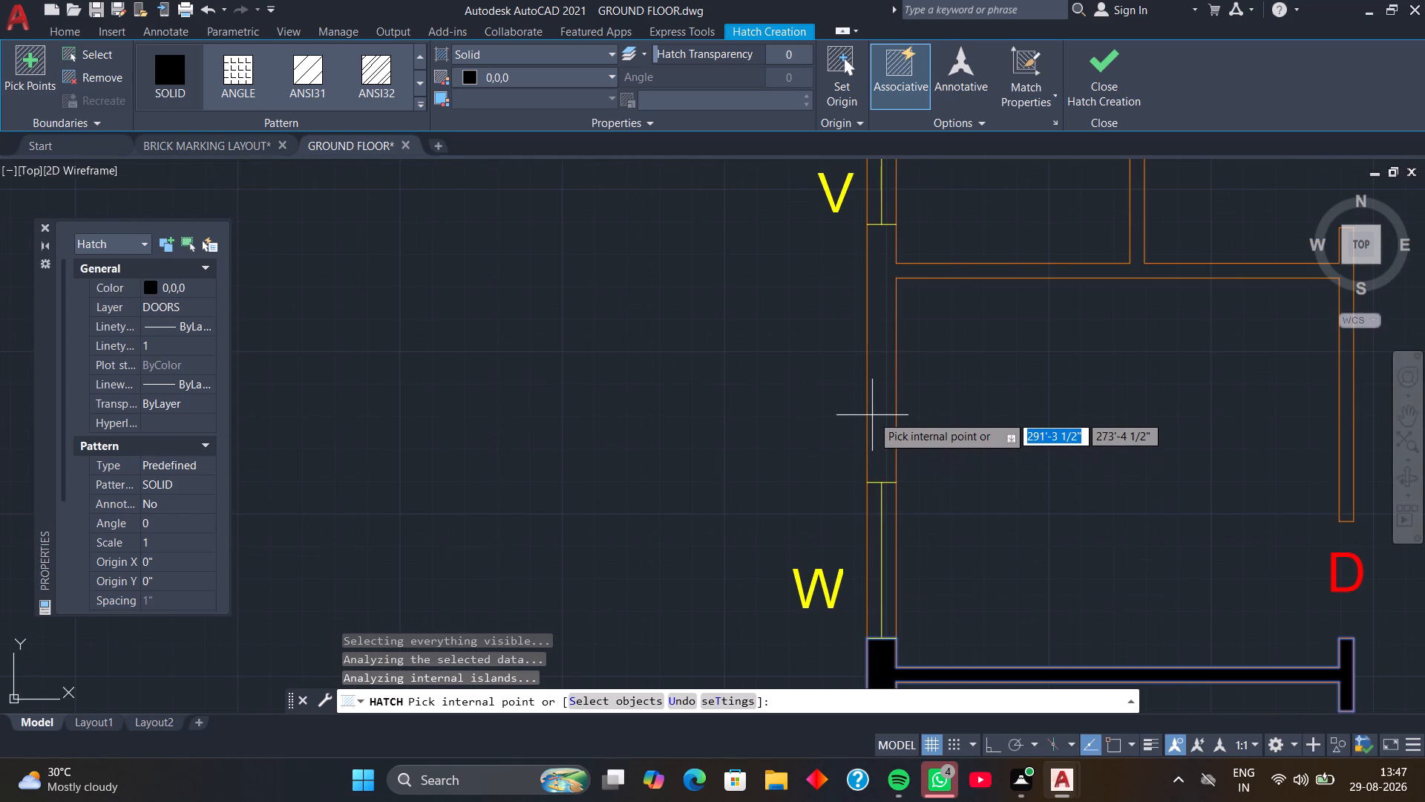
left_click(872, 415)
Fill the west wall piece between V and the upper W, with its partition stub, and finish the solid black hatch.
scroll(888, 409, "down", 3)
middle_click_drag(930, 404, 918, 446)
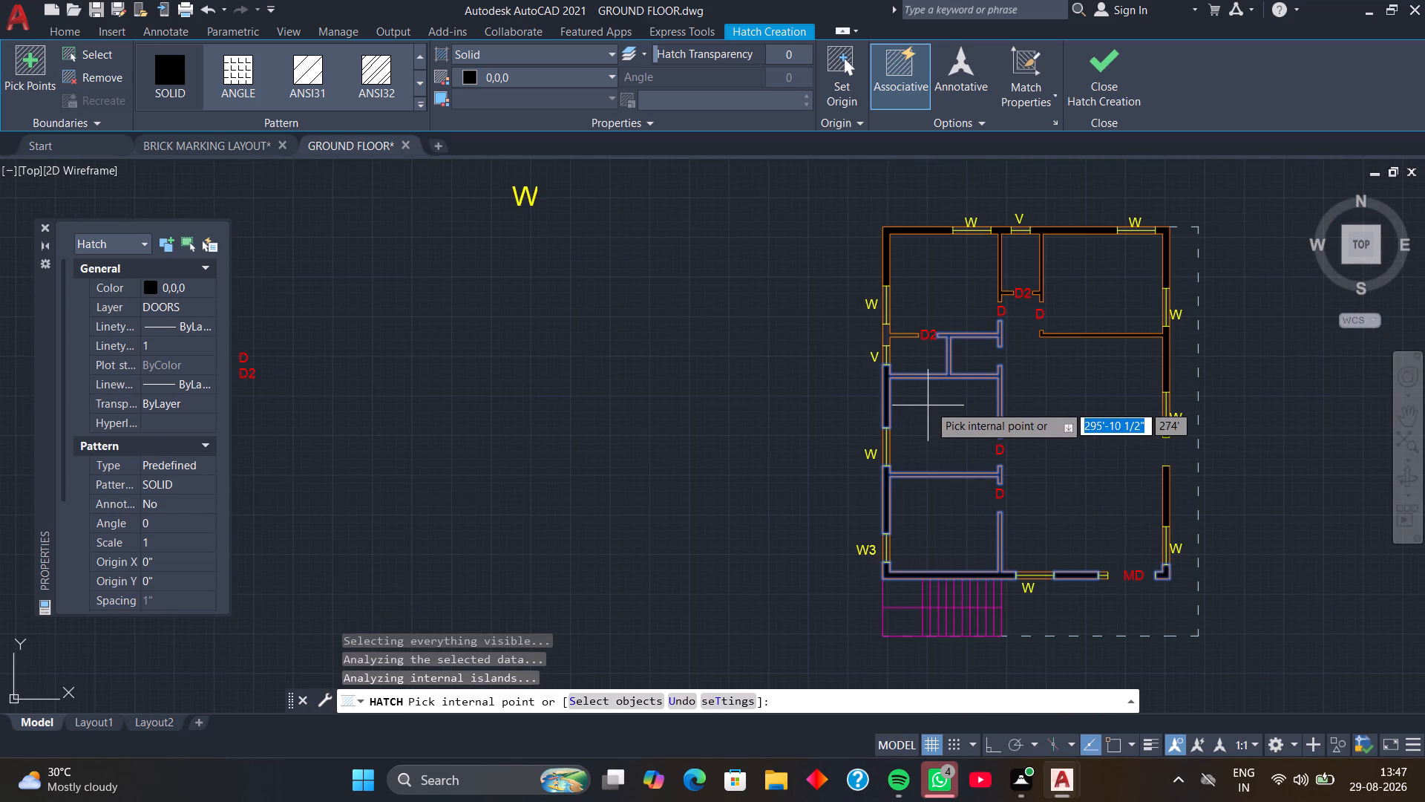
middle_click_drag(918, 446, 901, 542)
scroll(877, 487, "up", 3)
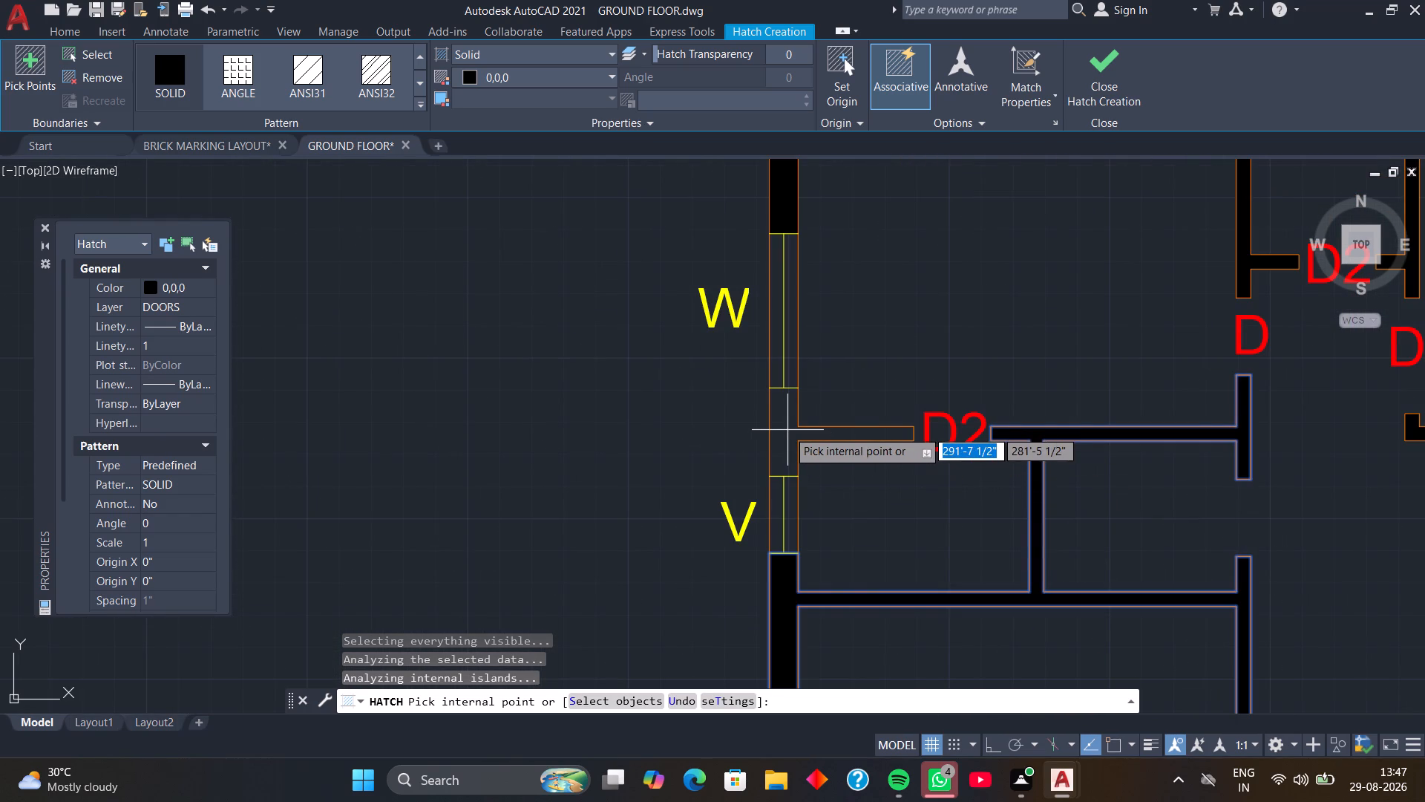
left_click(786, 435)
scroll(868, 472, "down", 1)
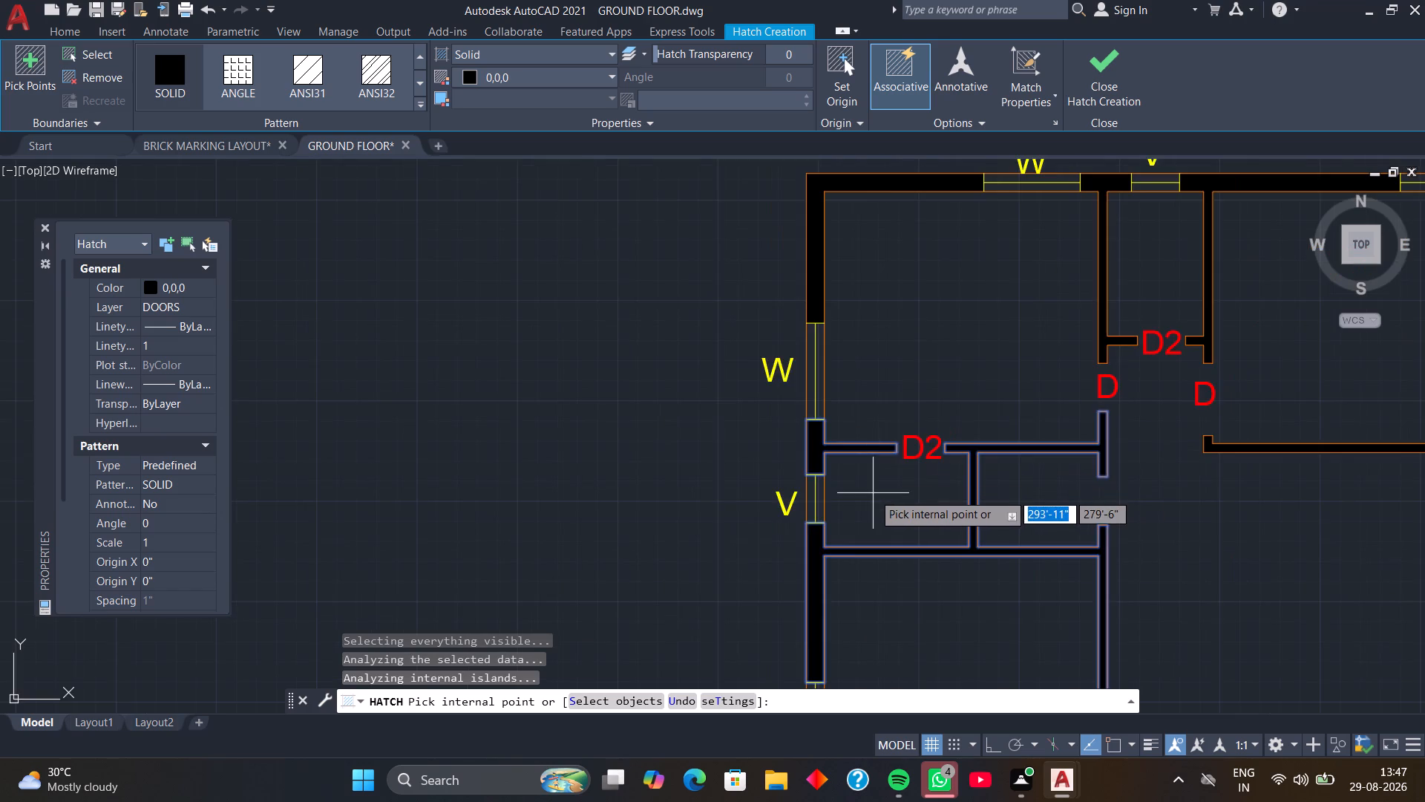
scroll(873, 493, "down", 2)
middle_click_drag(874, 500, 779, 420)
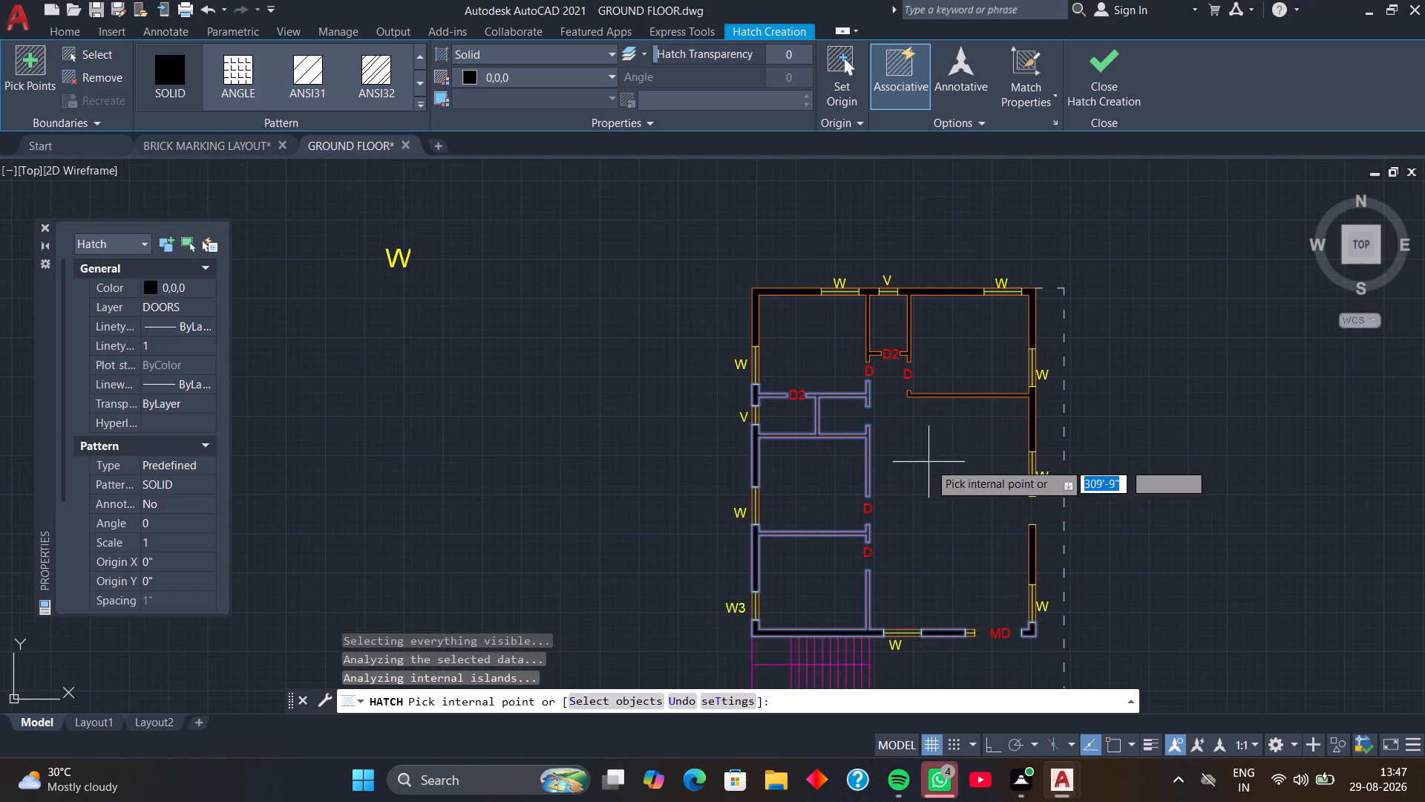
key("space")
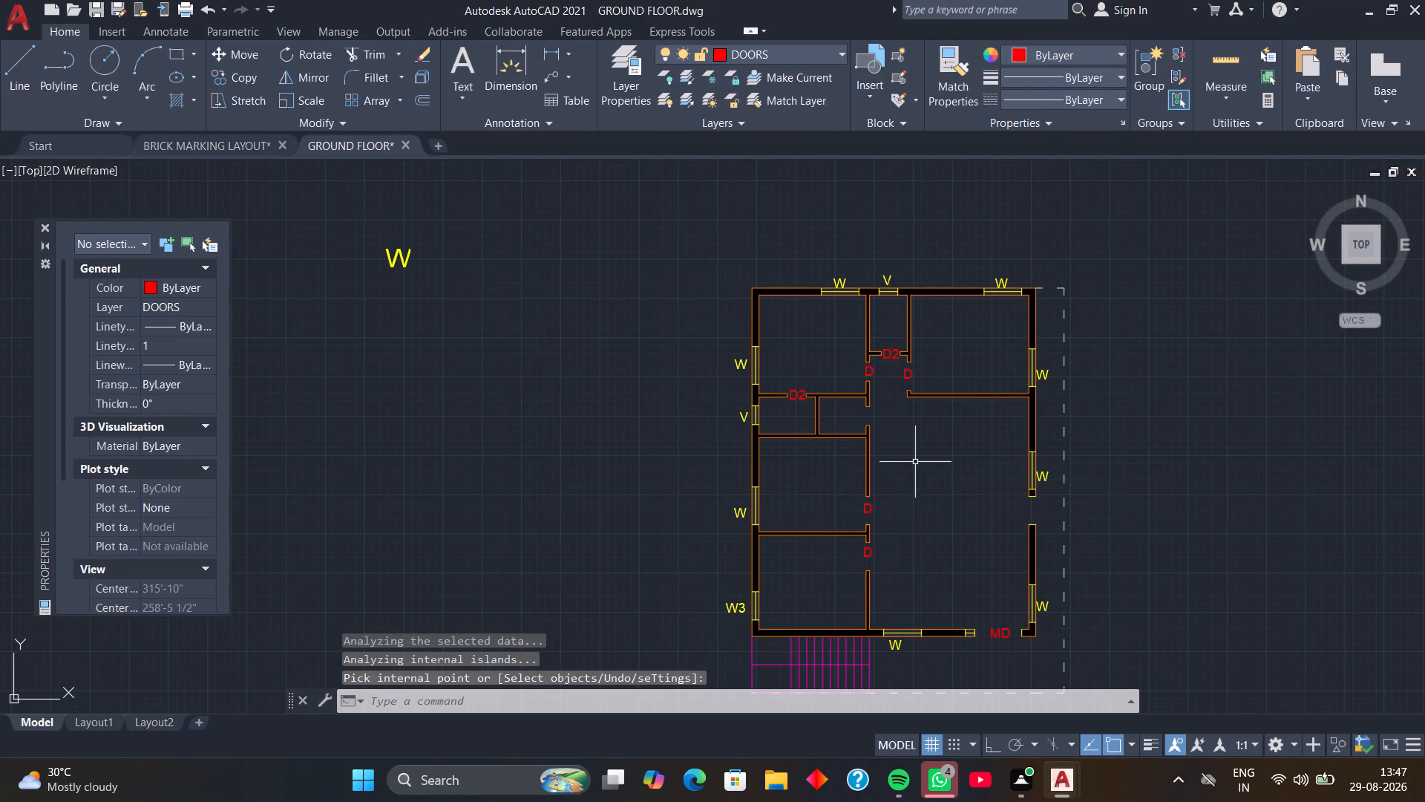
Copy the D label from the central partition's door opening across to the opening in the east wall.
middle_click_drag(915, 486, 857, 411)
middle_click_drag(891, 473, 868, 443)
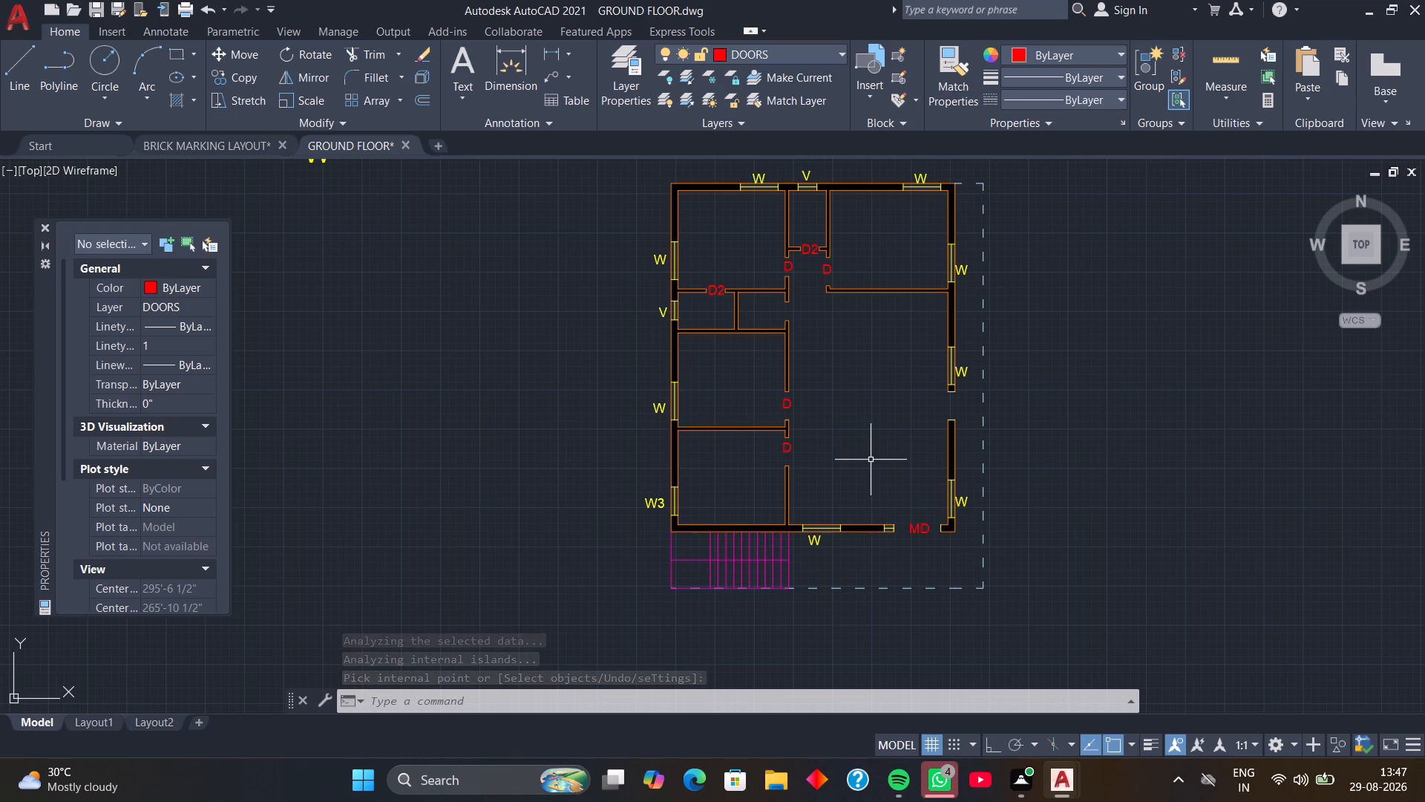
scroll(814, 360, "up", 1)
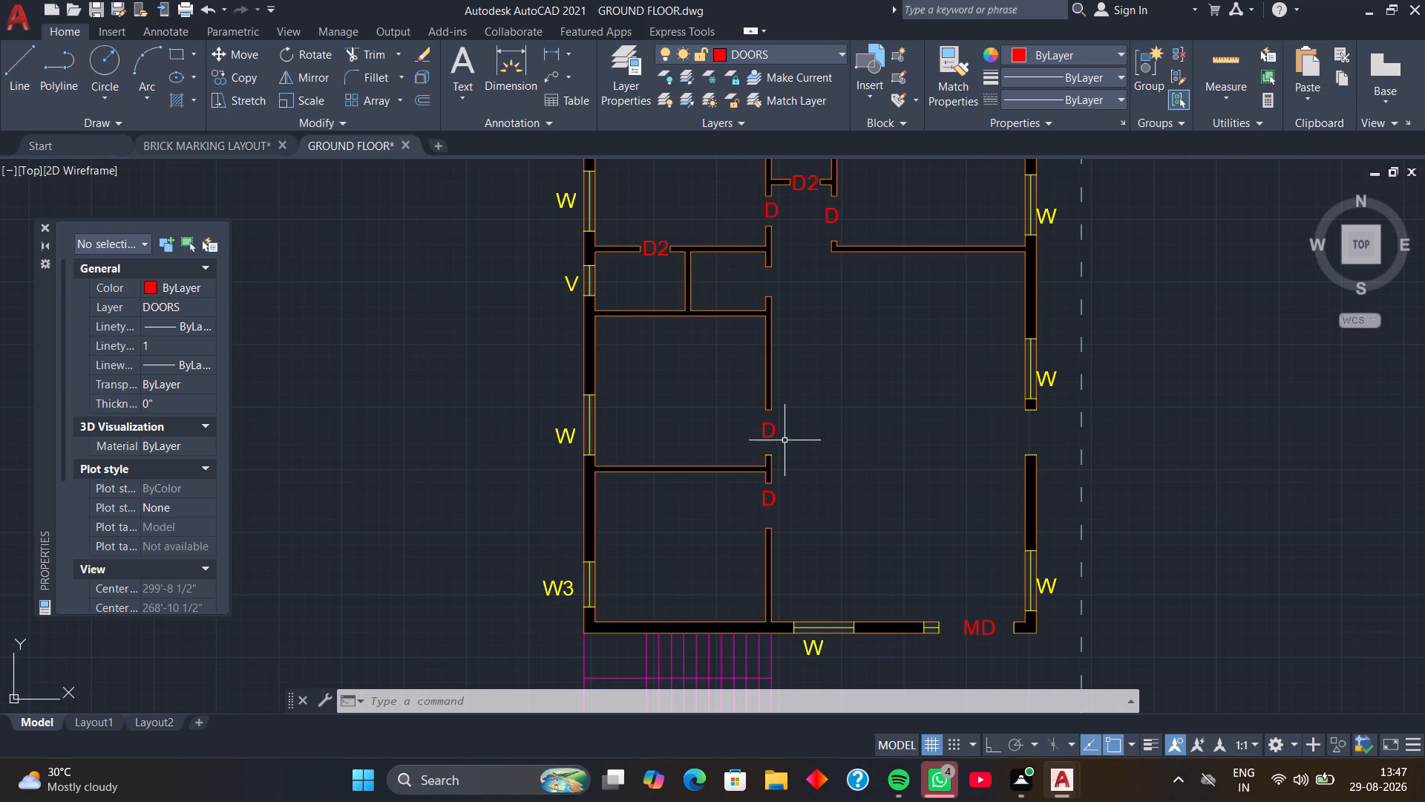
left_click(772, 437)
key("c")
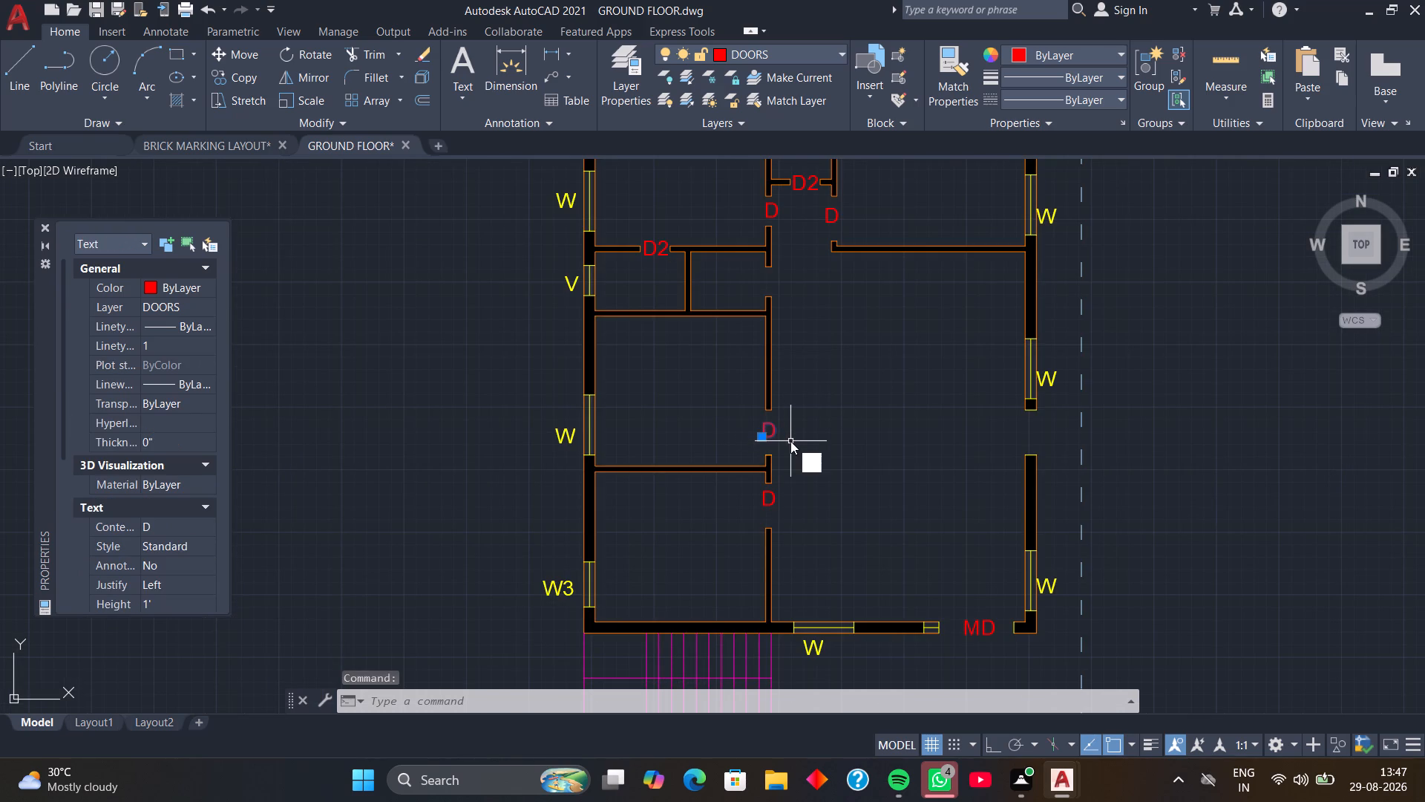
key("o")
key("space")
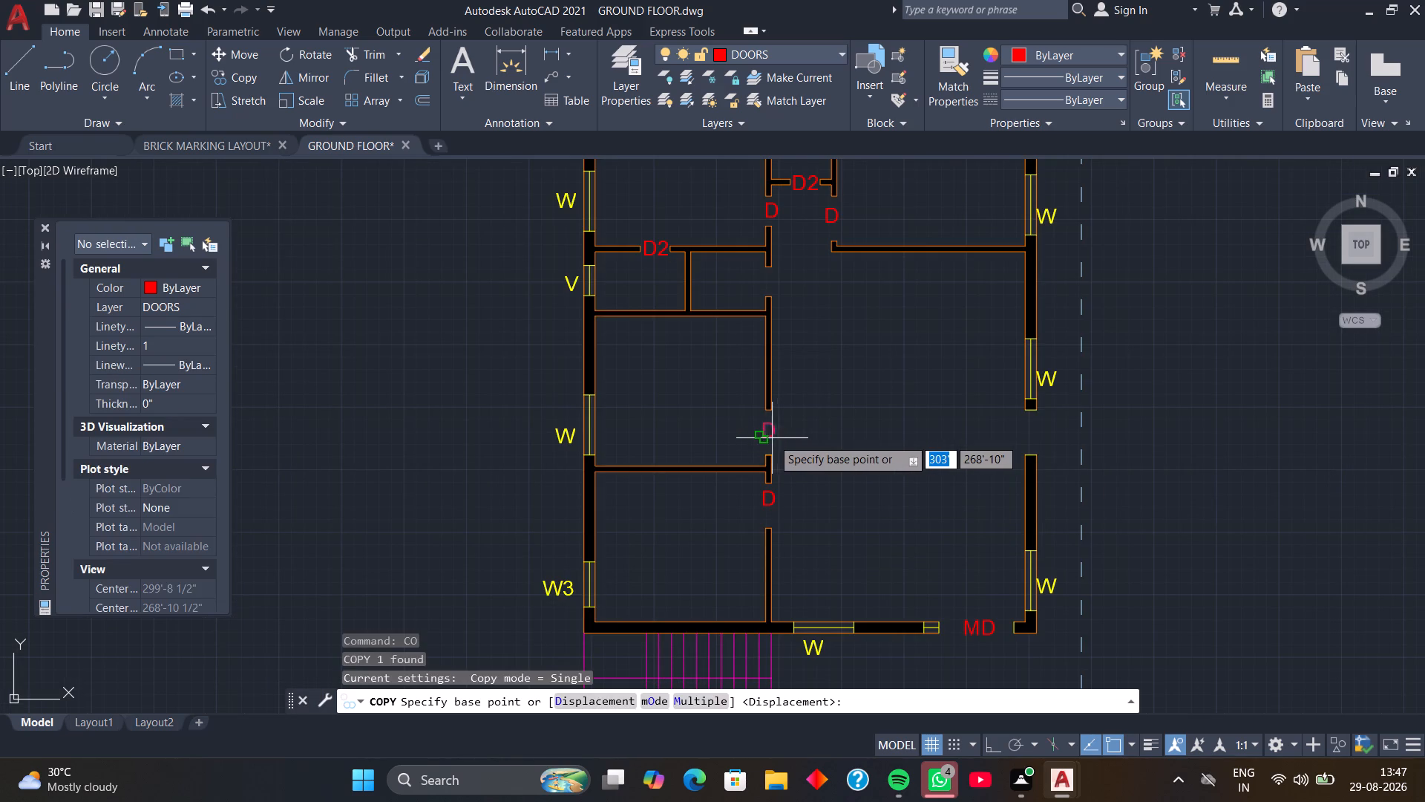
left_click(765, 438)
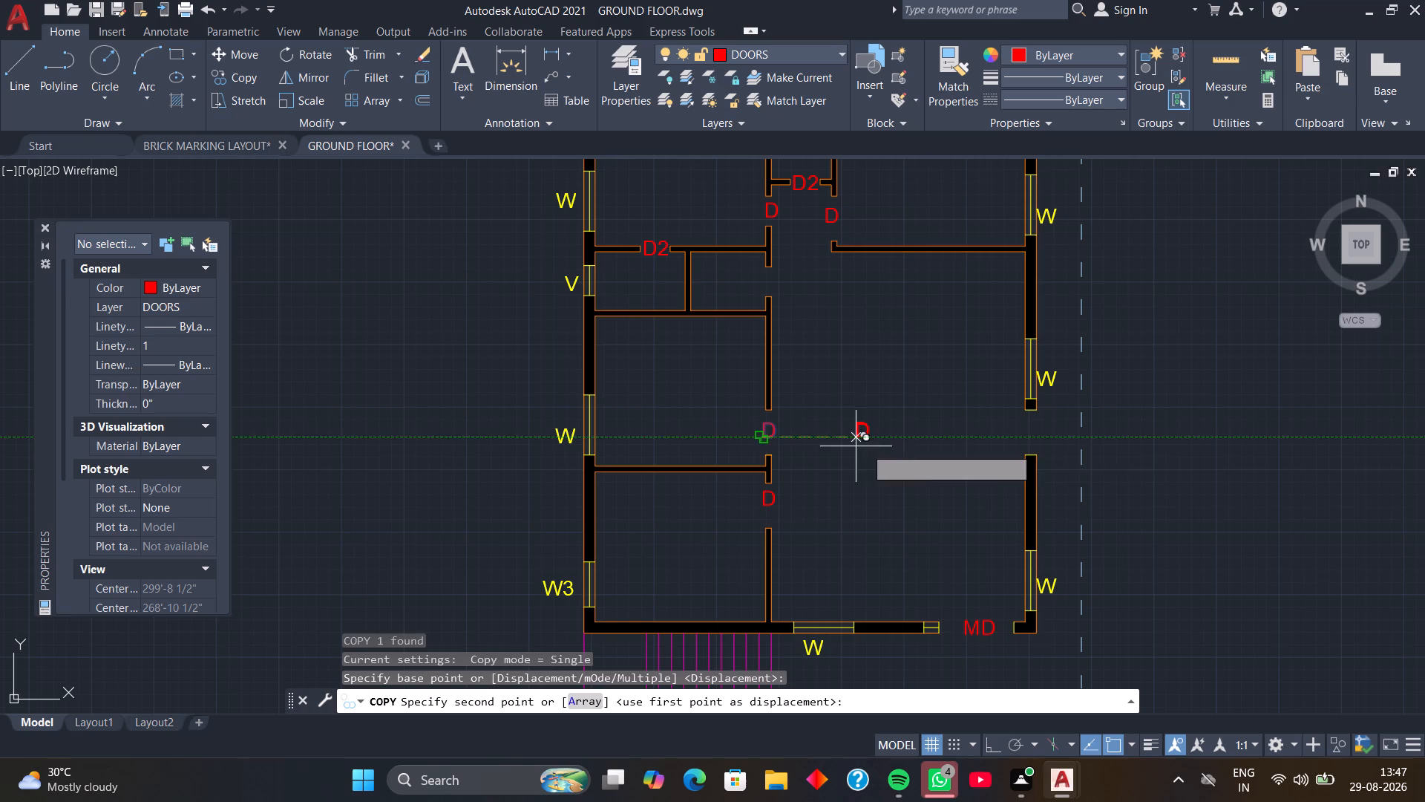
left_click(1024, 438)
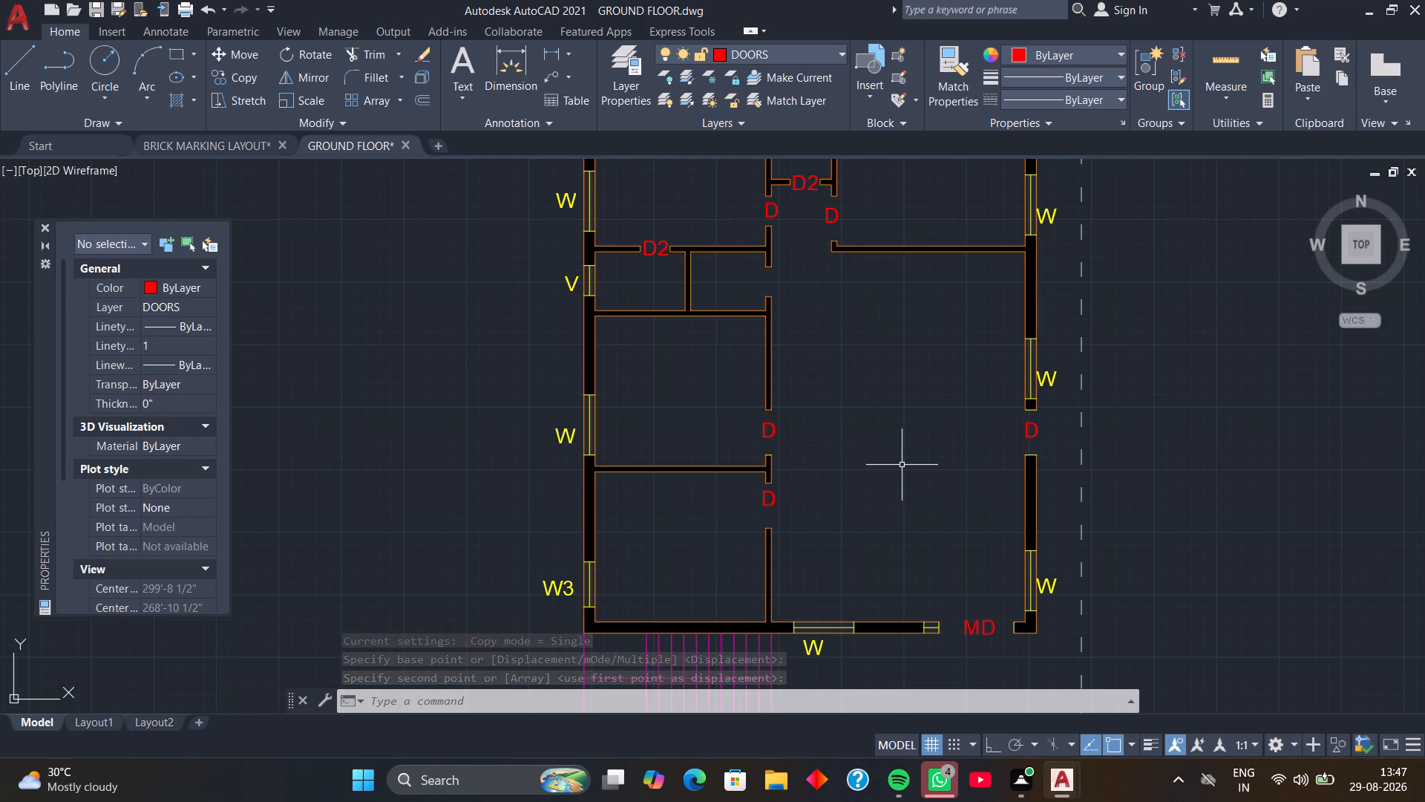
Copy the BED ROOM name and its size text from the upper plan into the lower plan's northwest and northeast rooms.
middle_click_drag(868, 425, 1011, 584)
middle_click_drag(871, 315, 838, 568)
scroll(885, 392, "down", 2)
middle_click_drag(908, 349, 852, 483)
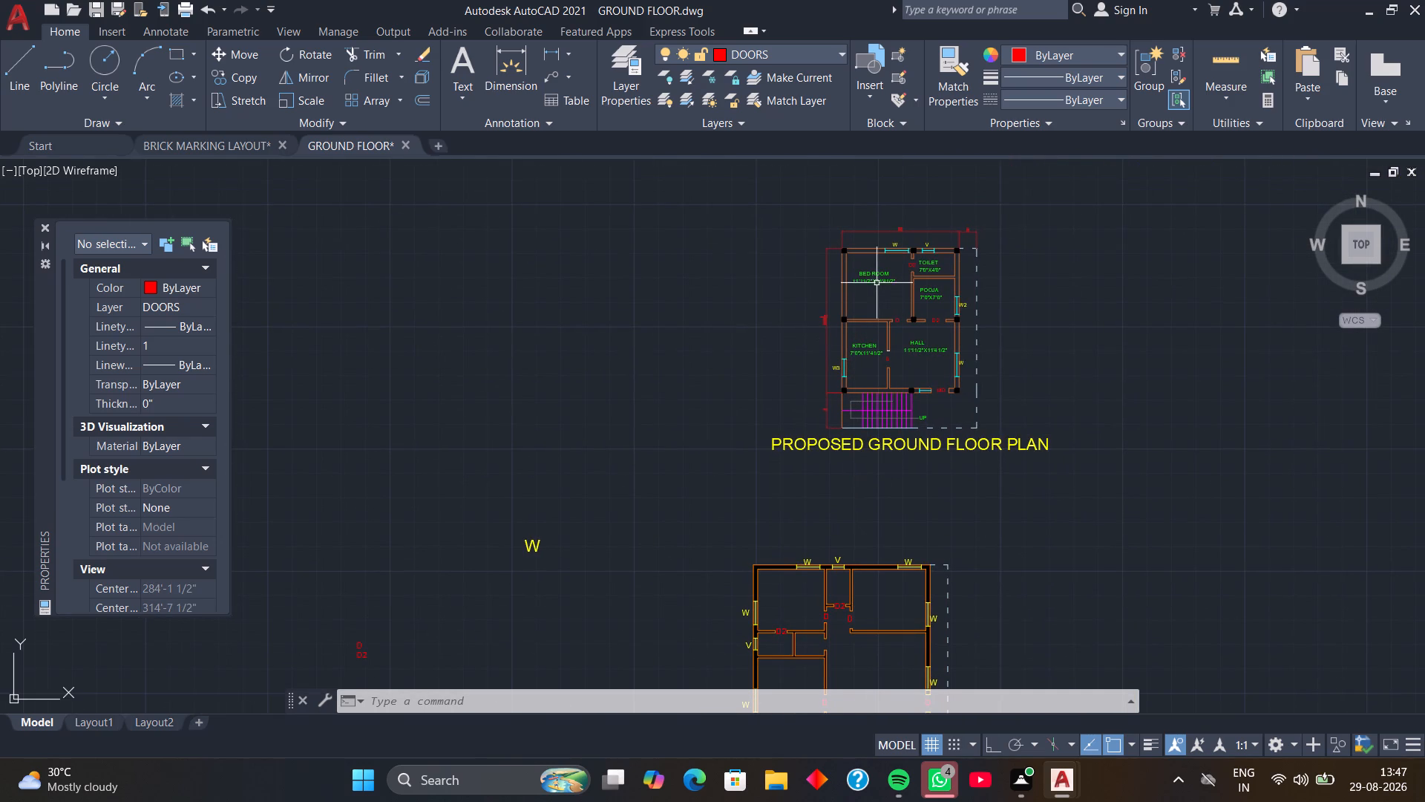
scroll(877, 276, "up", 4)
left_click(869, 262)
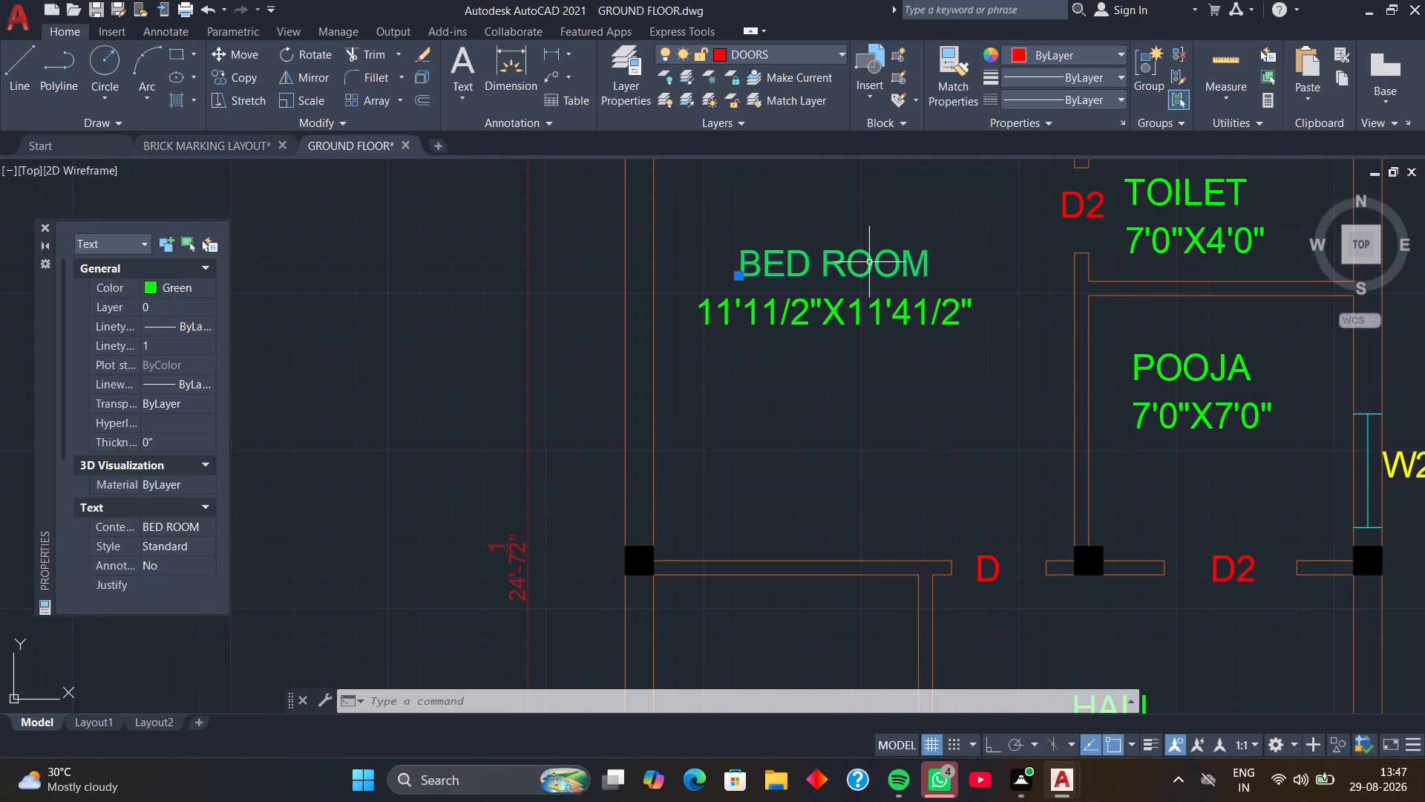
left_click(856, 307)
key("c")
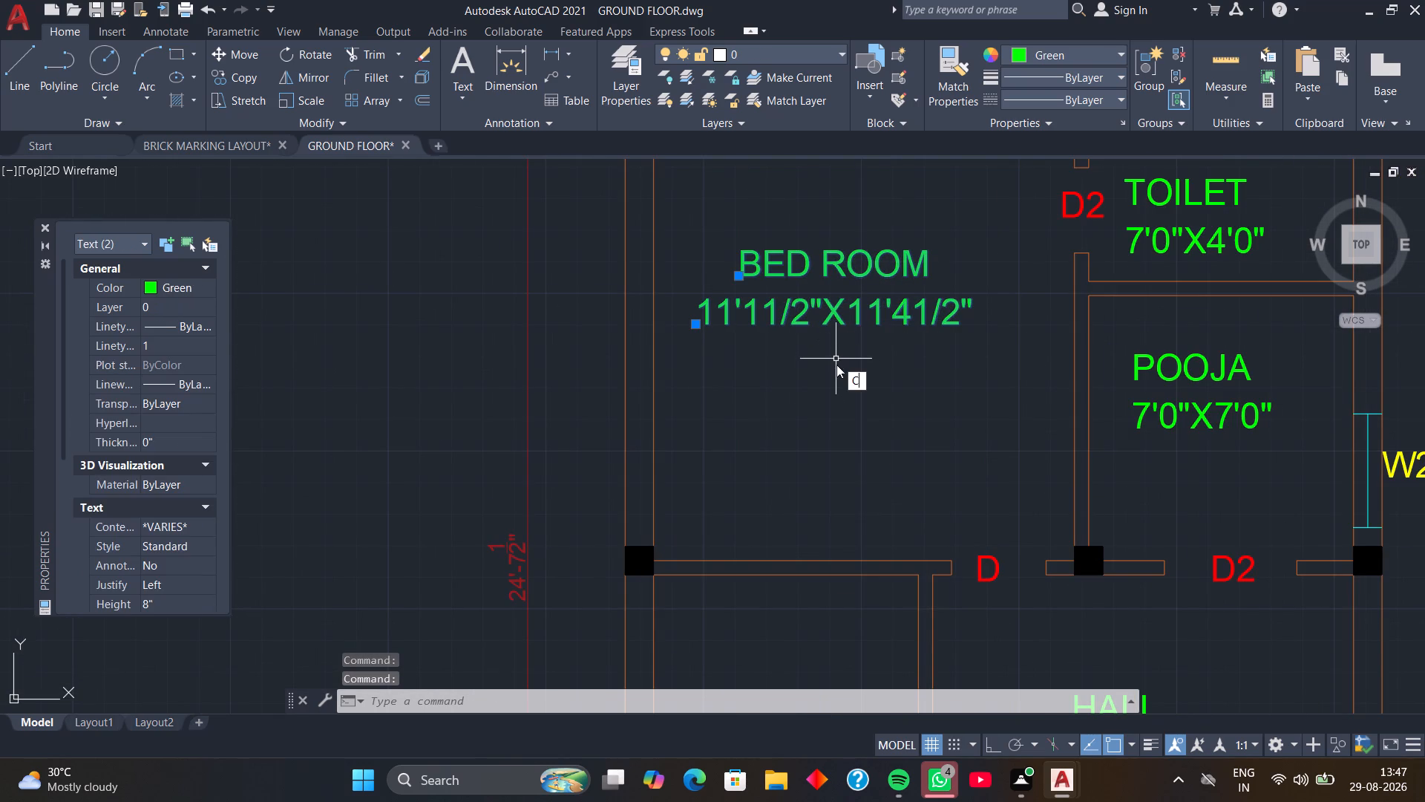
key("o")
key("space")
type("M")
key("space")
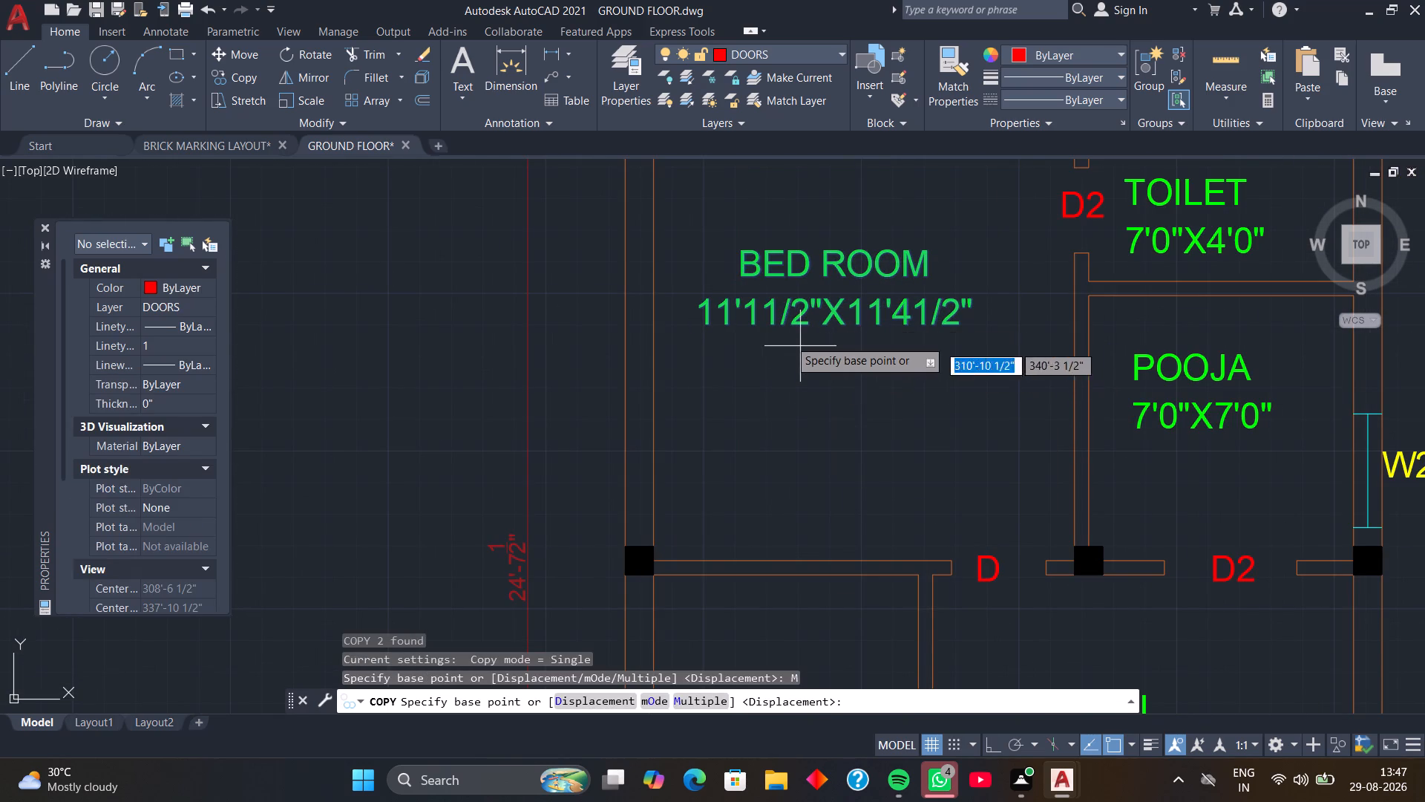
left_click(735, 274)
scroll(715, 399, "down", 3)
middle_click_drag(716, 417, 769, 226)
middle_click_drag(747, 482, 799, 269)
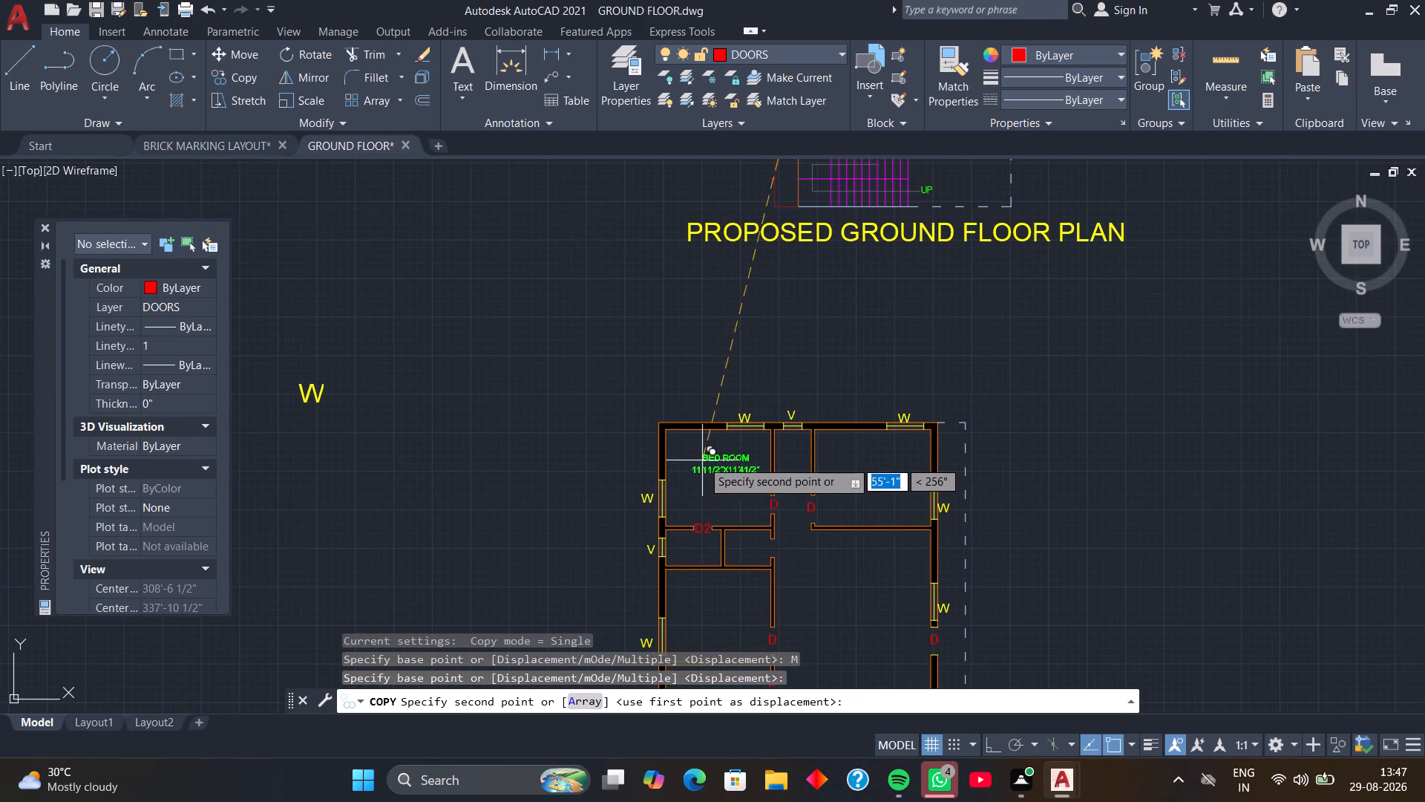
scroll(702, 460, "up", 1)
left_click(675, 446)
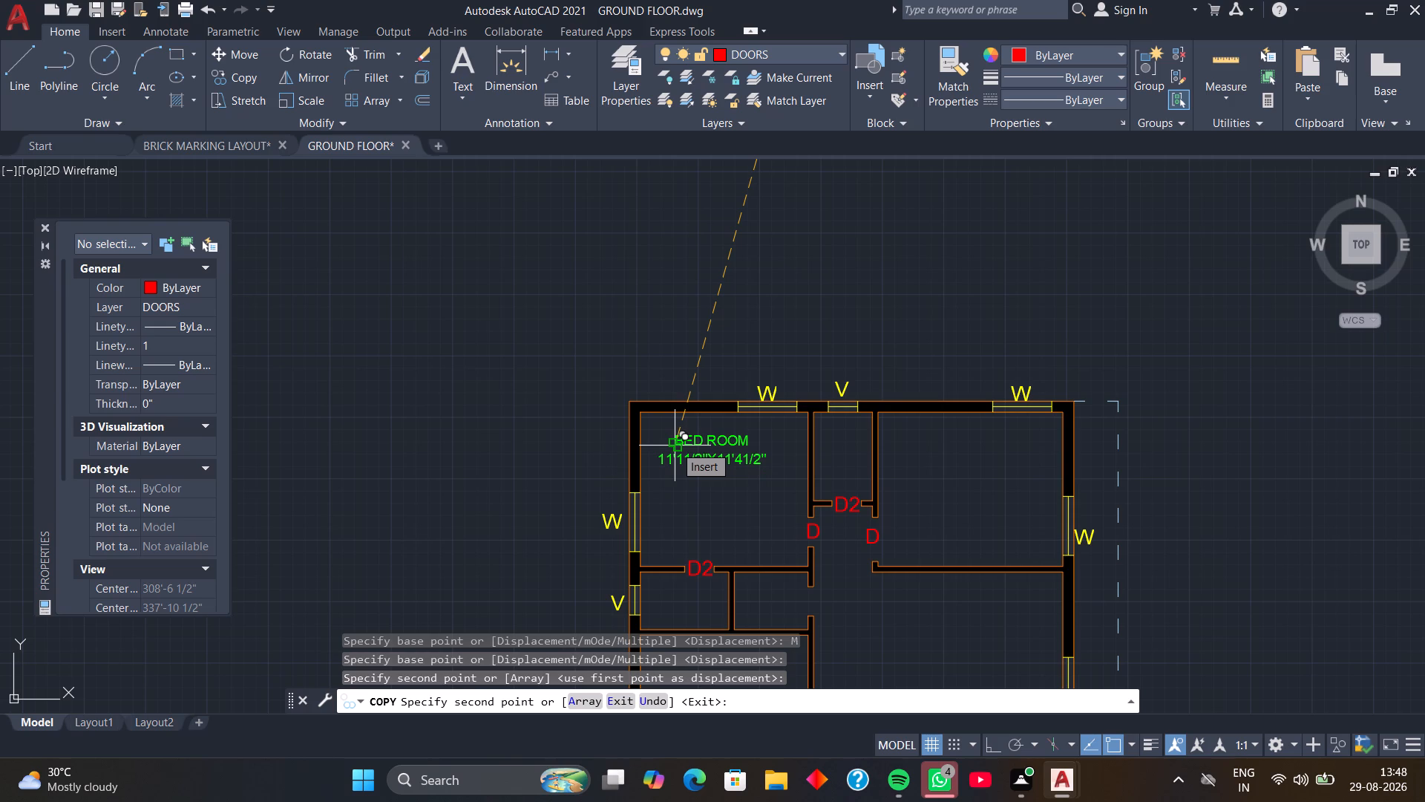
left_click(933, 454)
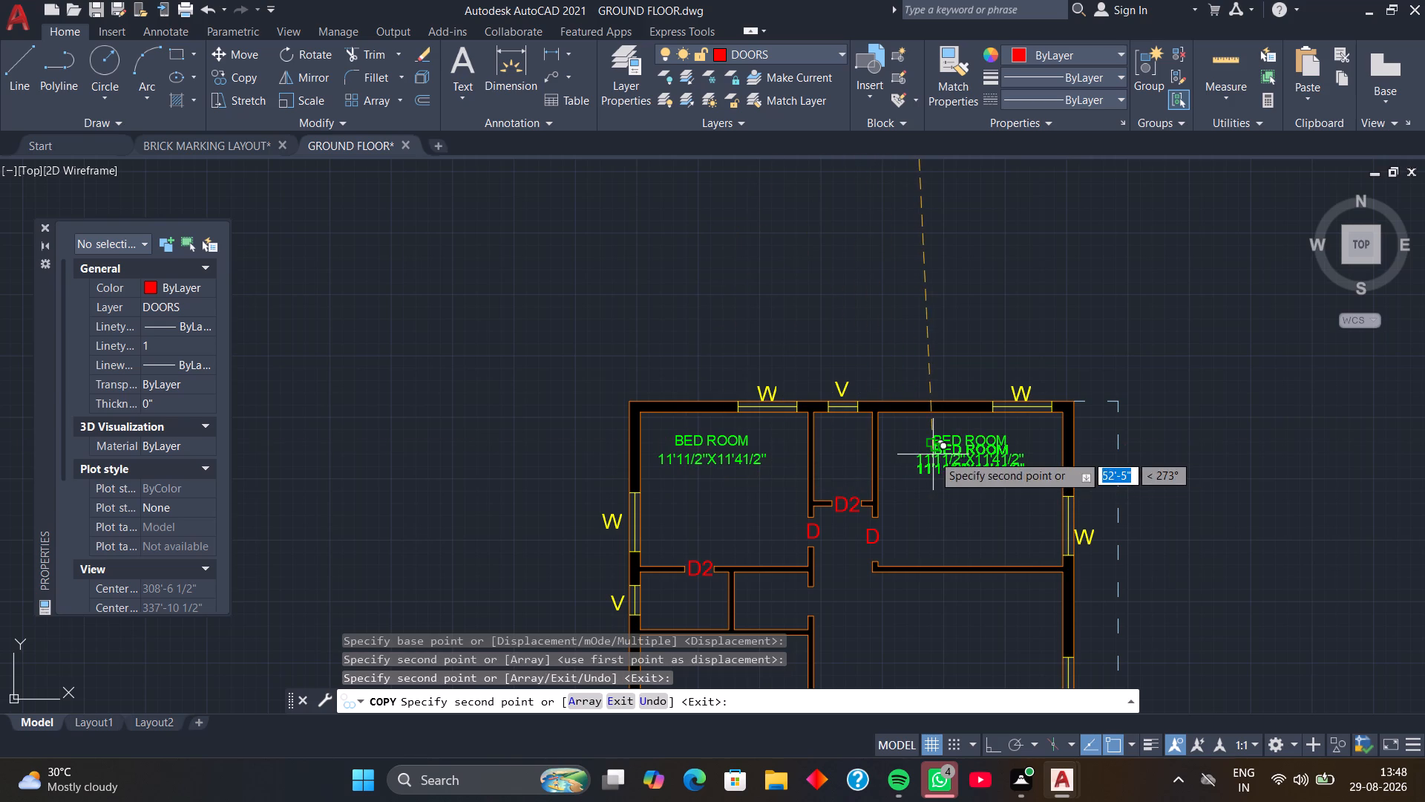
Place further copies of the BED ROOM name and size text in the large east room and the two southern west-side rooms.
scroll(882, 540, "down", 2)
middle_click_drag(892, 561, 882, 440)
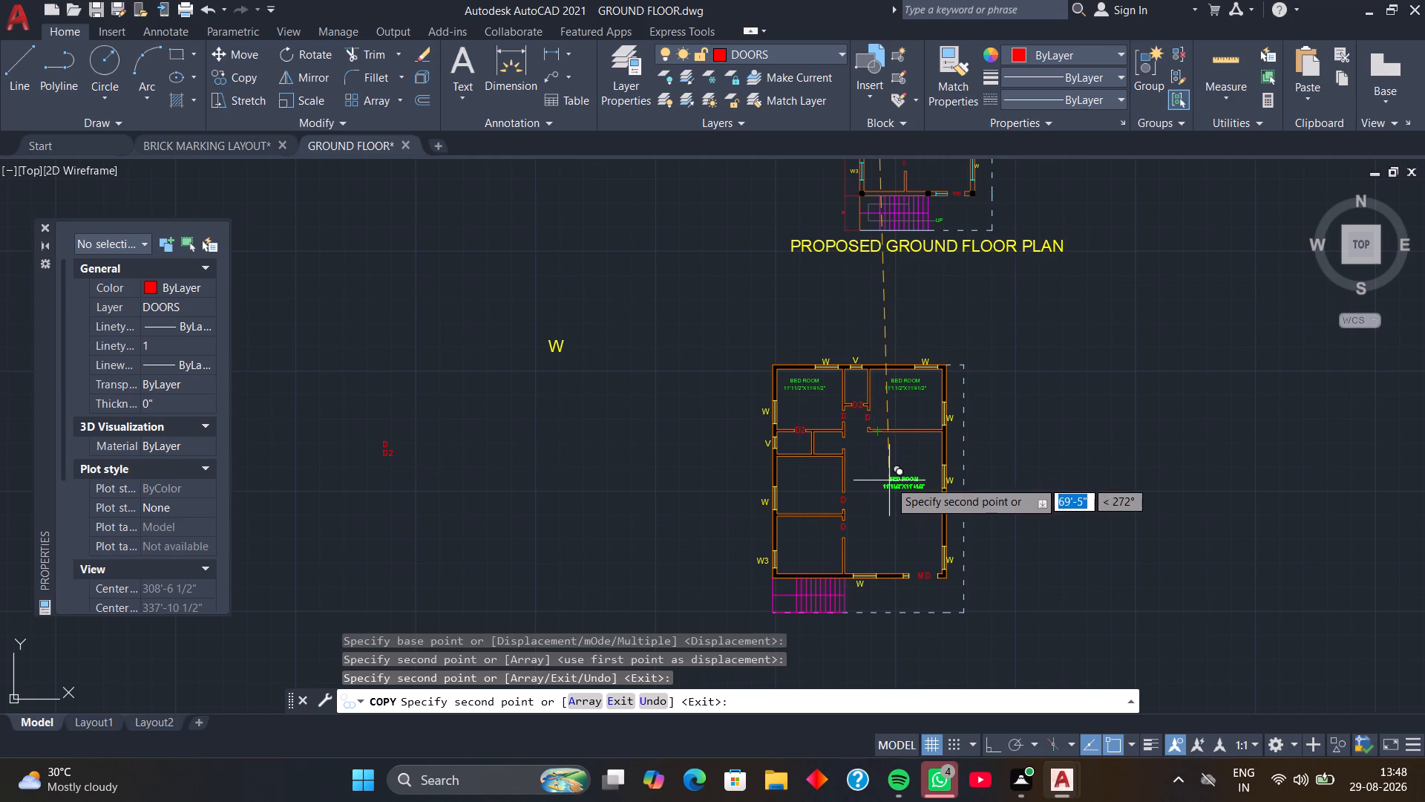
left_click(883, 479)
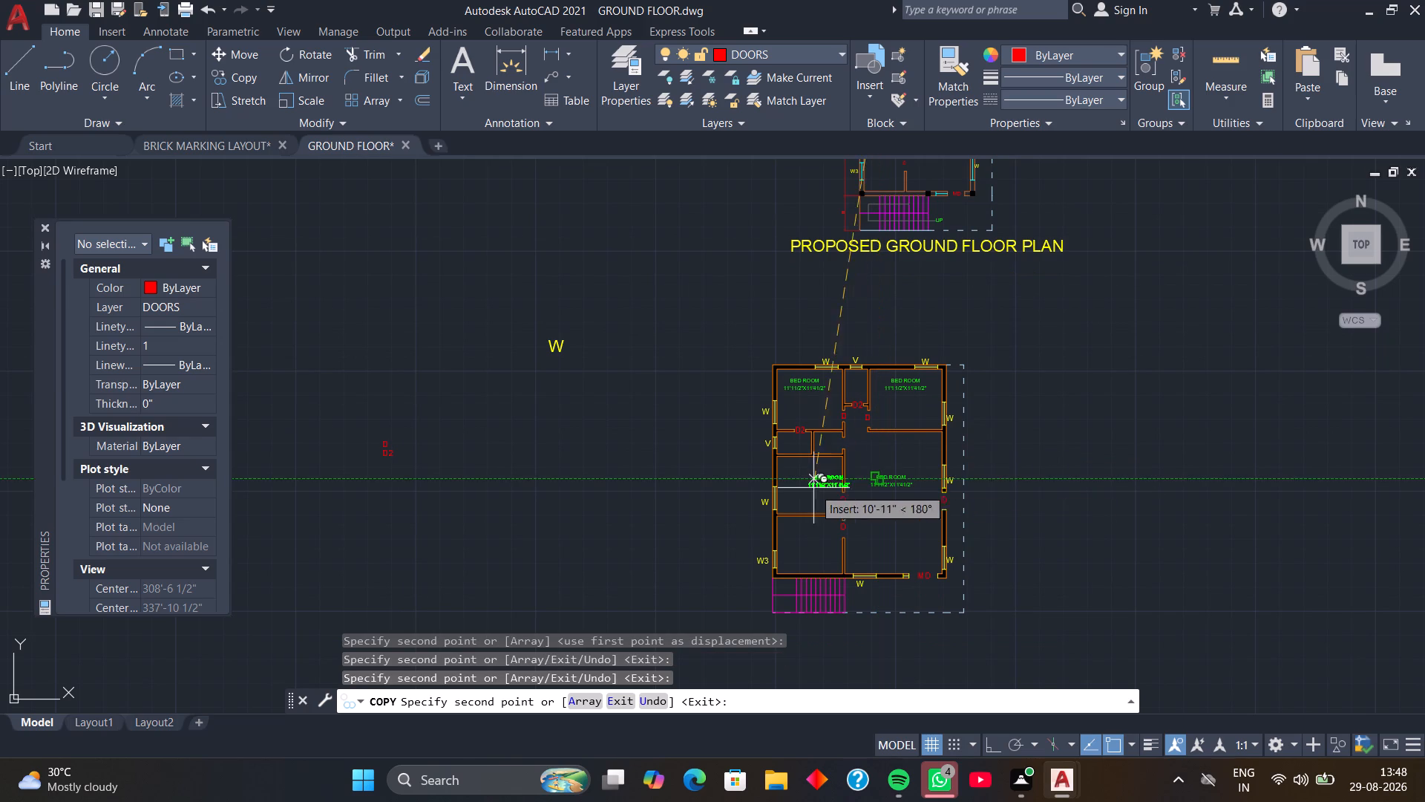
scroll(771, 484, "up", 1)
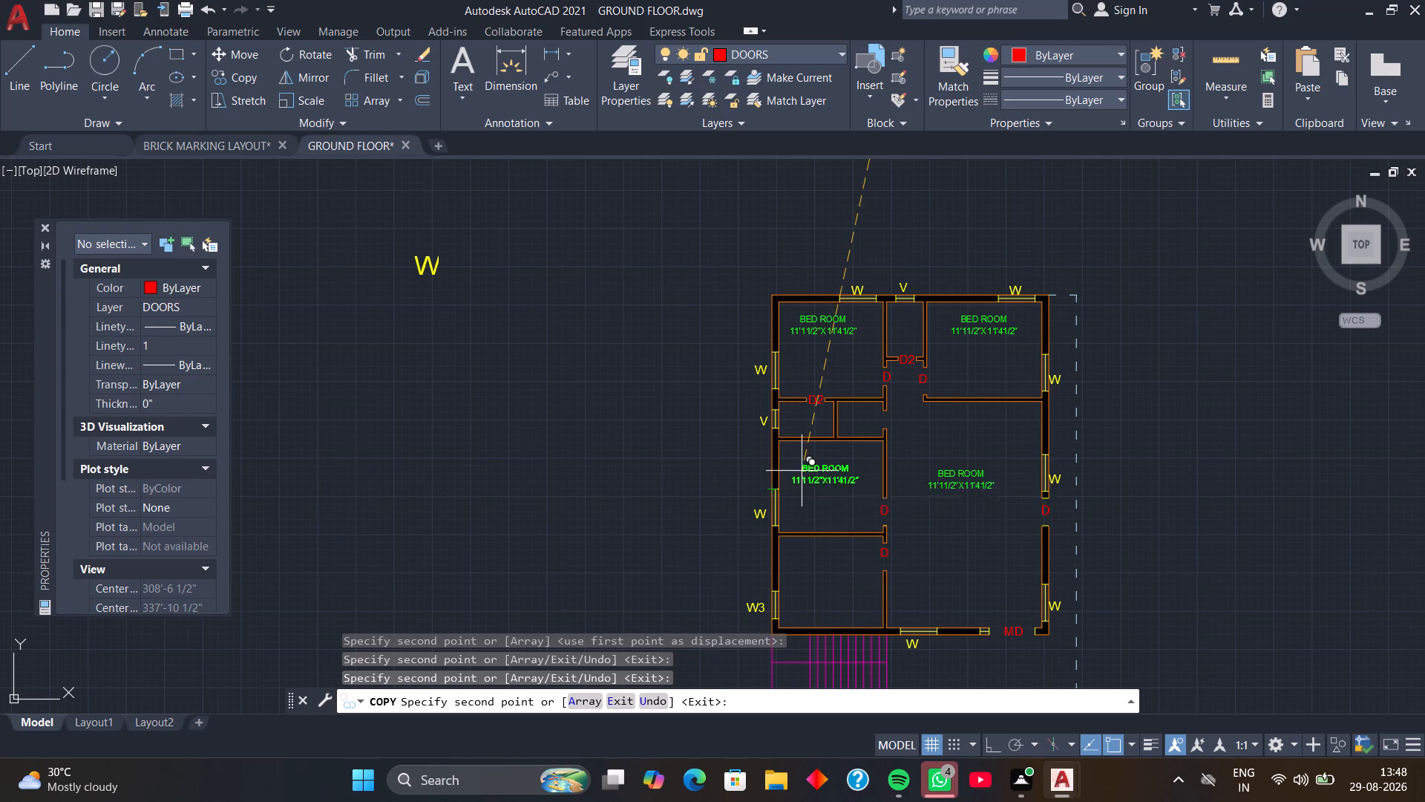
left_click(802, 471)
left_click(812, 567)
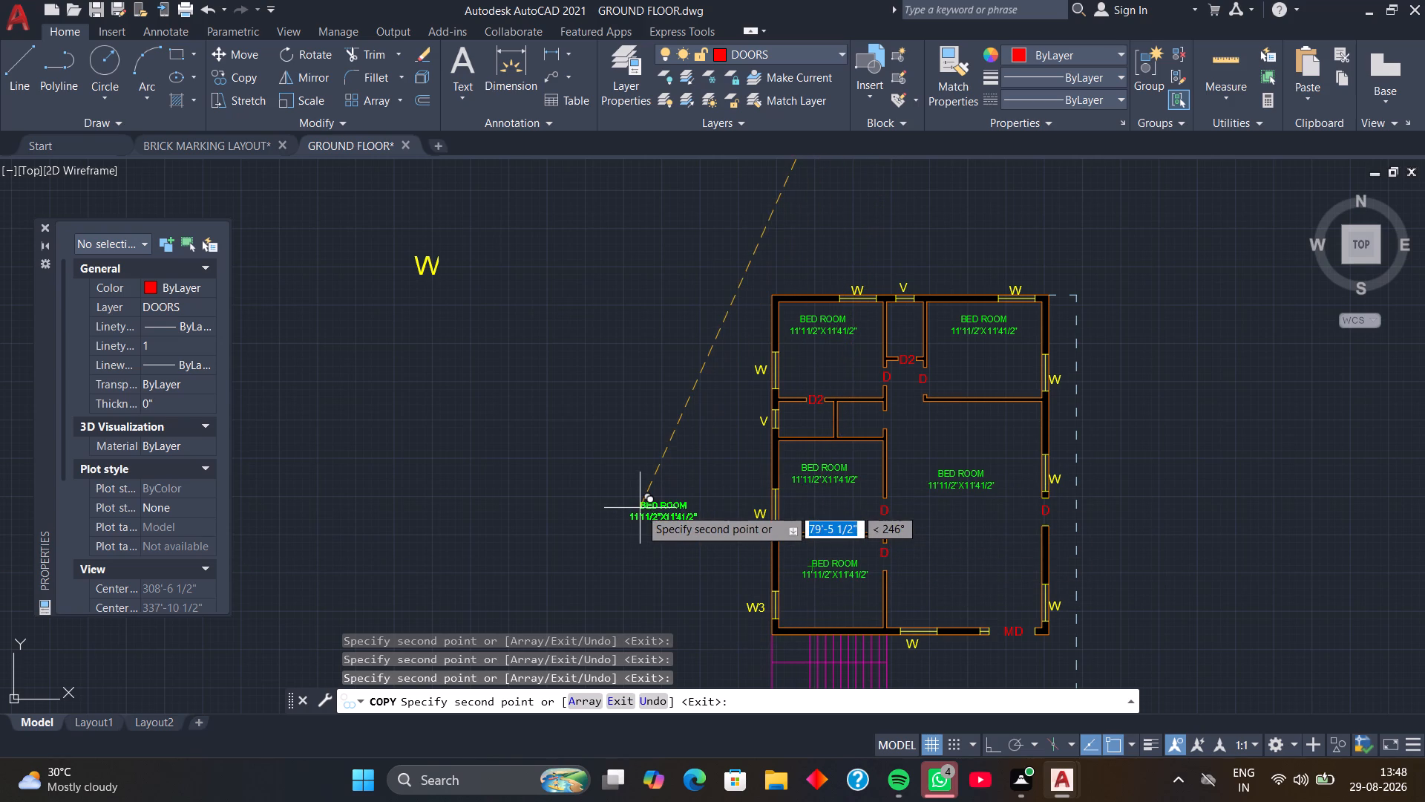
key("Return")
Copy the TOILET name and its 7'0"X4'0" size text from the upper plan into the small room between the northern bedrooms.
scroll(779, 310, "down", 1)
middle_click_drag(817, 250, 814, 323)
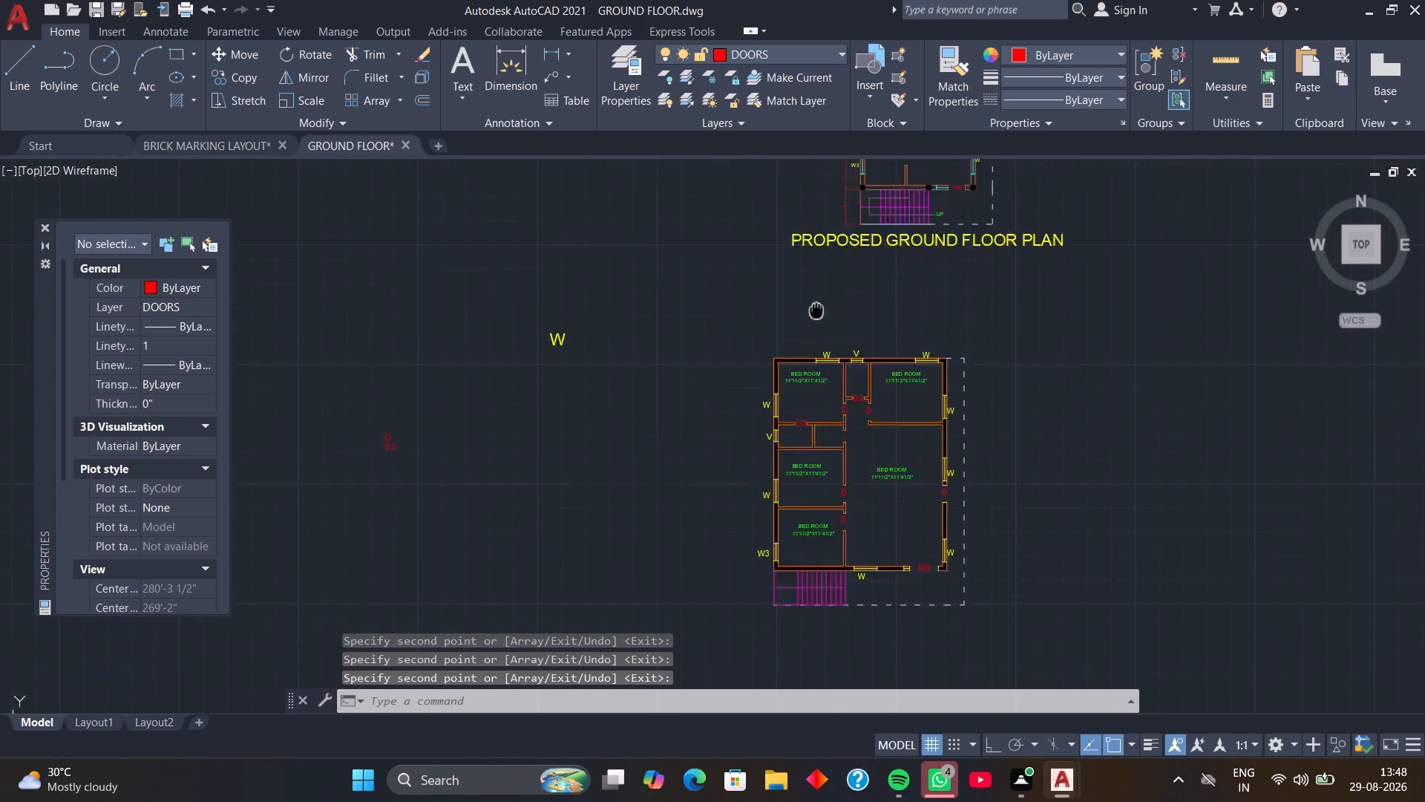
middle_click_drag(814, 323, 801, 515)
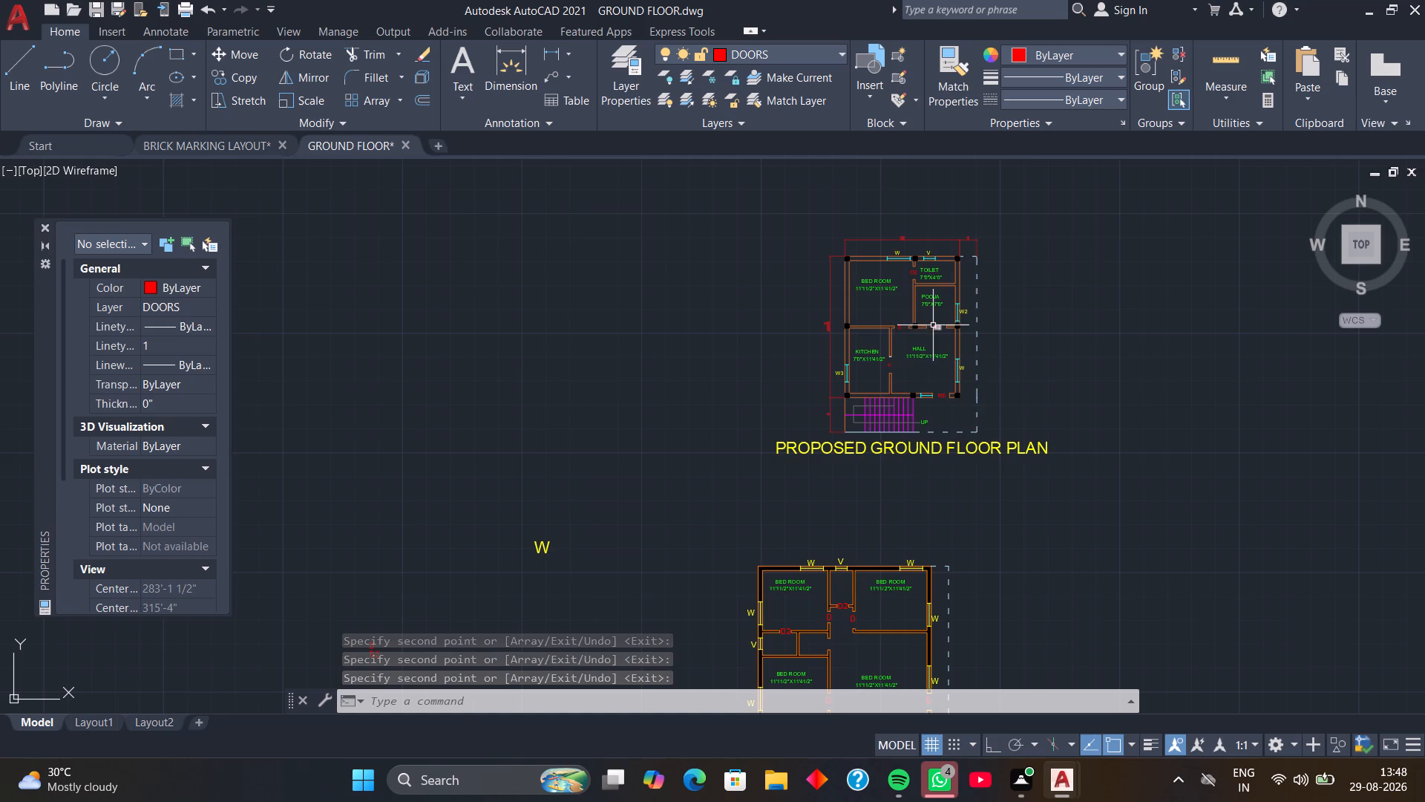
scroll(940, 270, "up", 2)
left_click(912, 269)
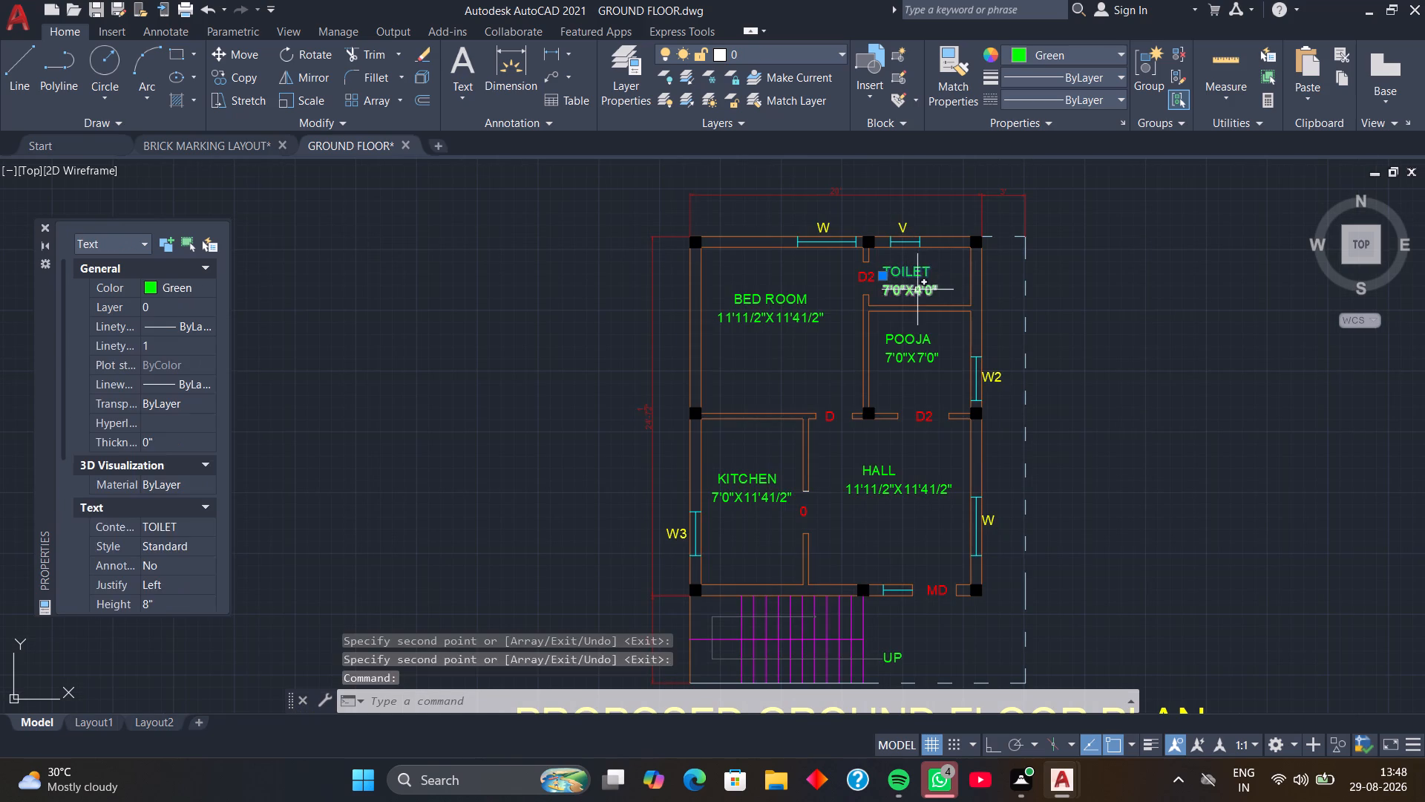
left_click(917, 290)
type("CO M")
key("space")
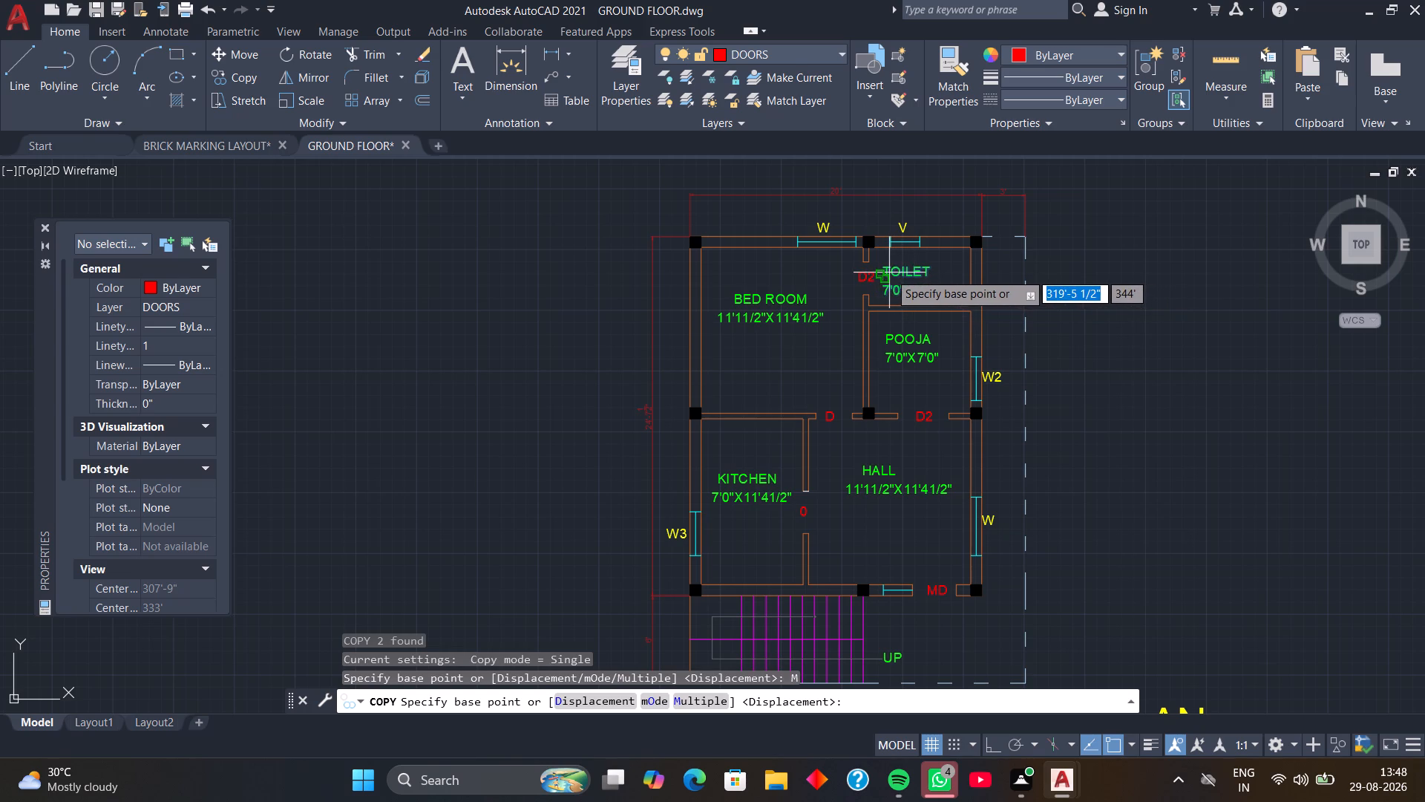
left_click(889, 273)
scroll(851, 366, "down", 1)
middle_click_drag(832, 420, 883, 197)
middle_click_drag(822, 457, 969, 248)
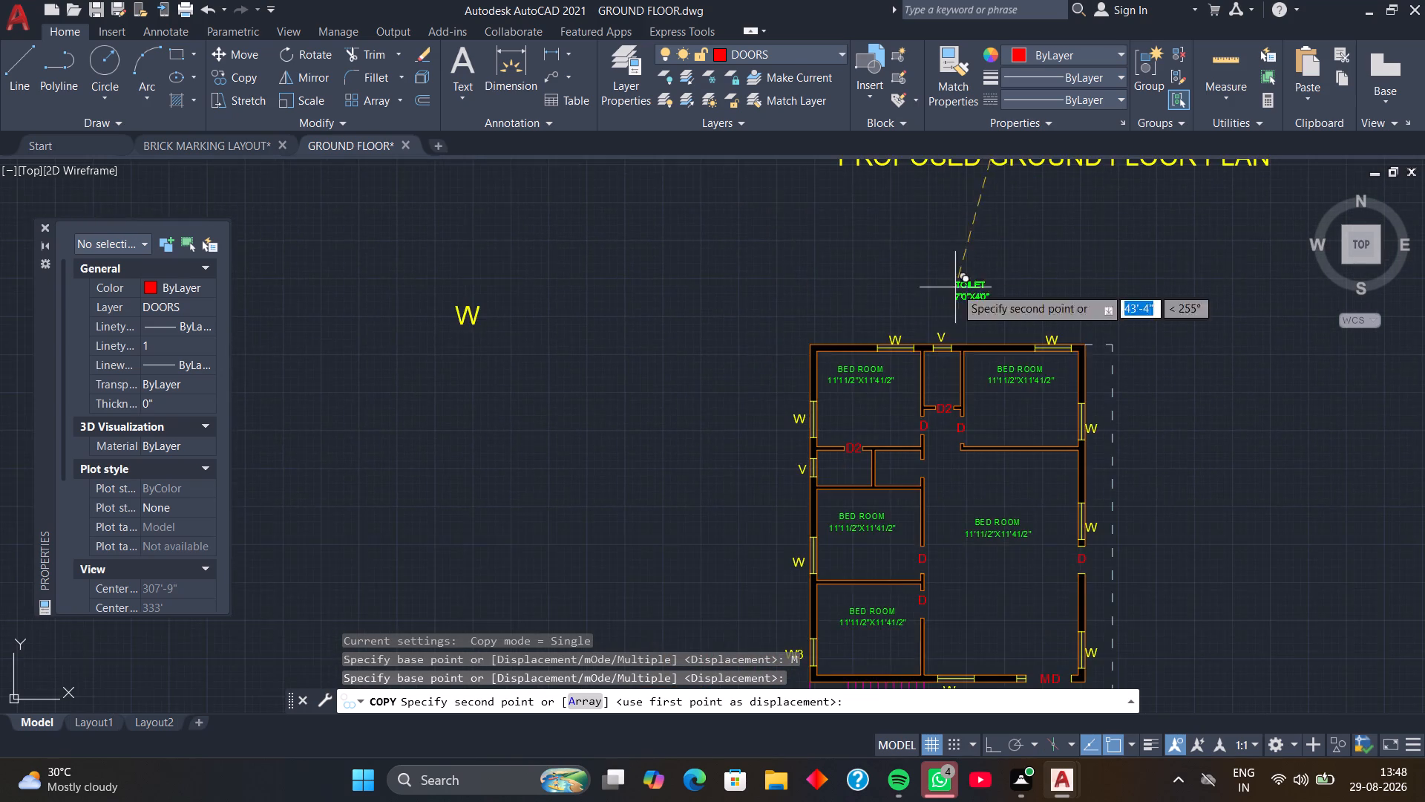
scroll(917, 353, "up", 3)
left_click(944, 389)
Place further copies of the TOILET name and size text in the two small adjoining rooms below the northwest bedroom.
scroll(900, 462, "down", 2)
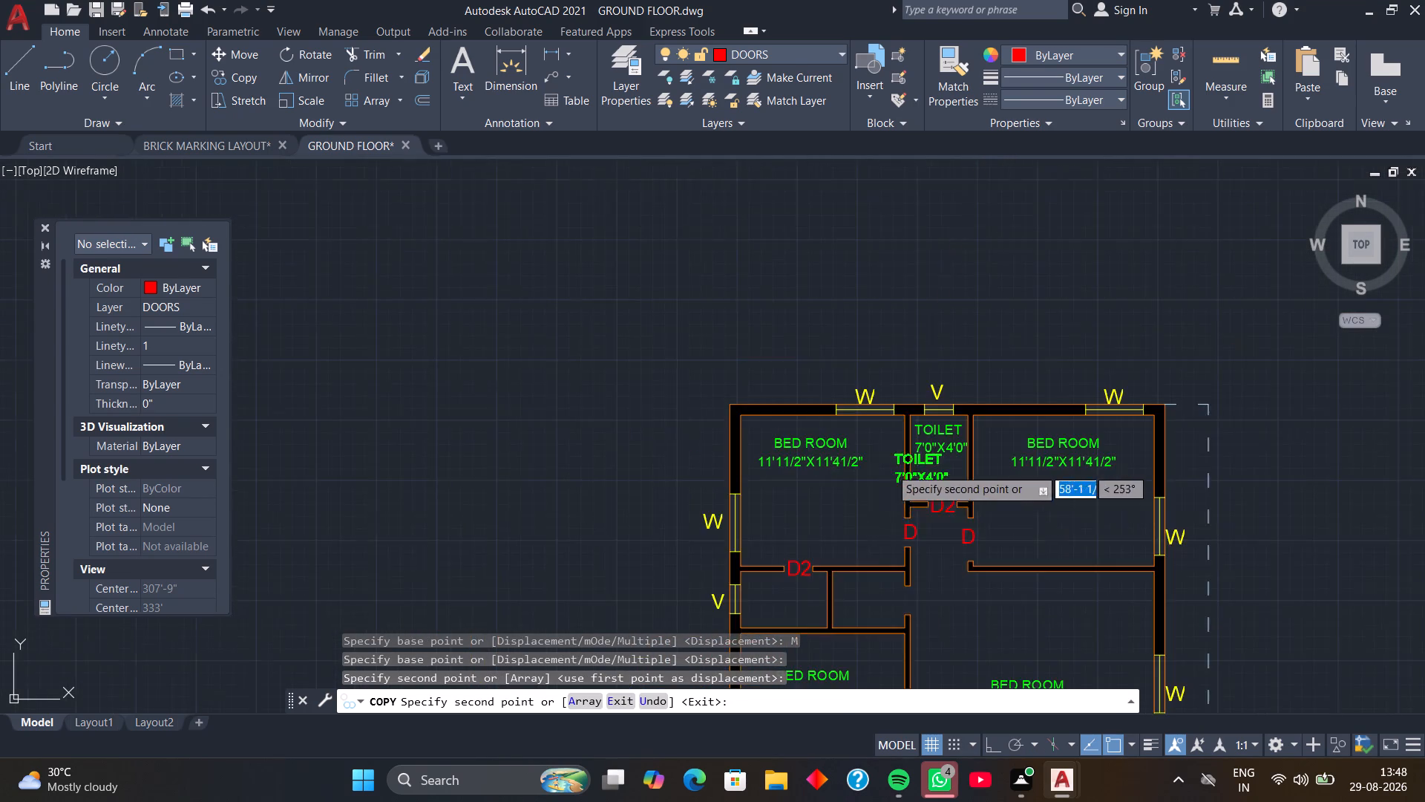
middle_click_drag(877, 497, 922, 270)
scroll(882, 385, "up", 3)
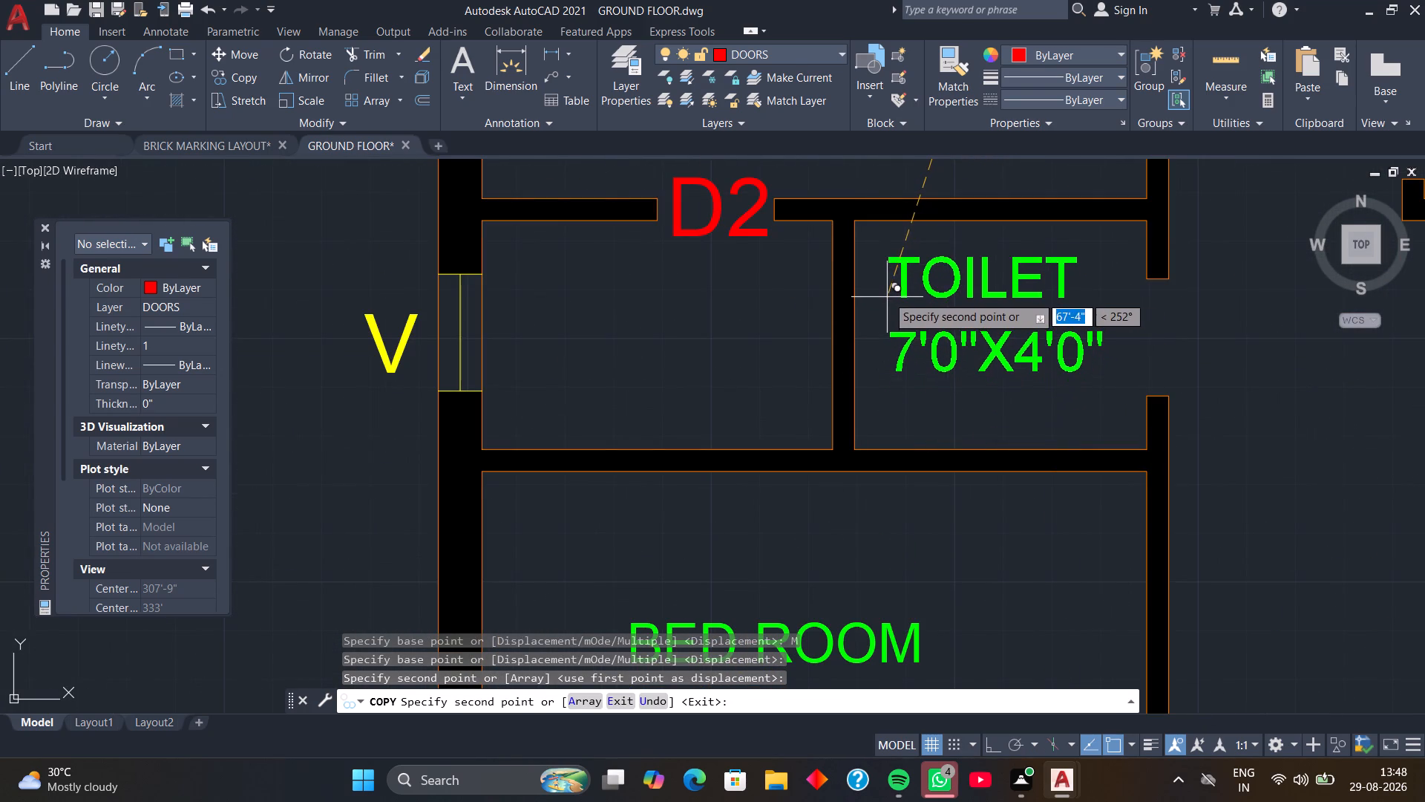
left_click(885, 288)
left_click(553, 294)
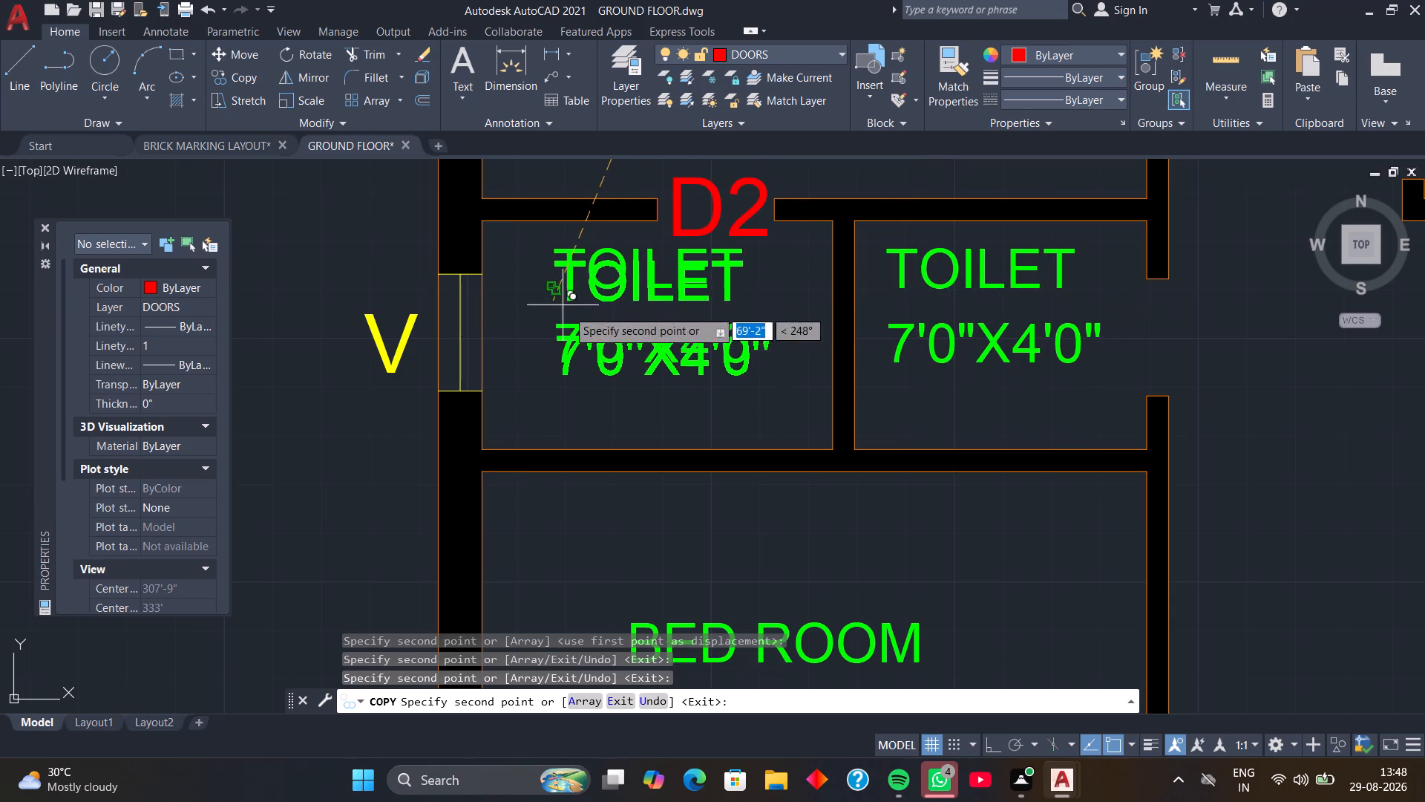
scroll(651, 339, "down", 2)
middle_click_drag(715, 410, 718, 244)
scroll(808, 382, "down", 2)
middle_click_drag(920, 434, 861, 440)
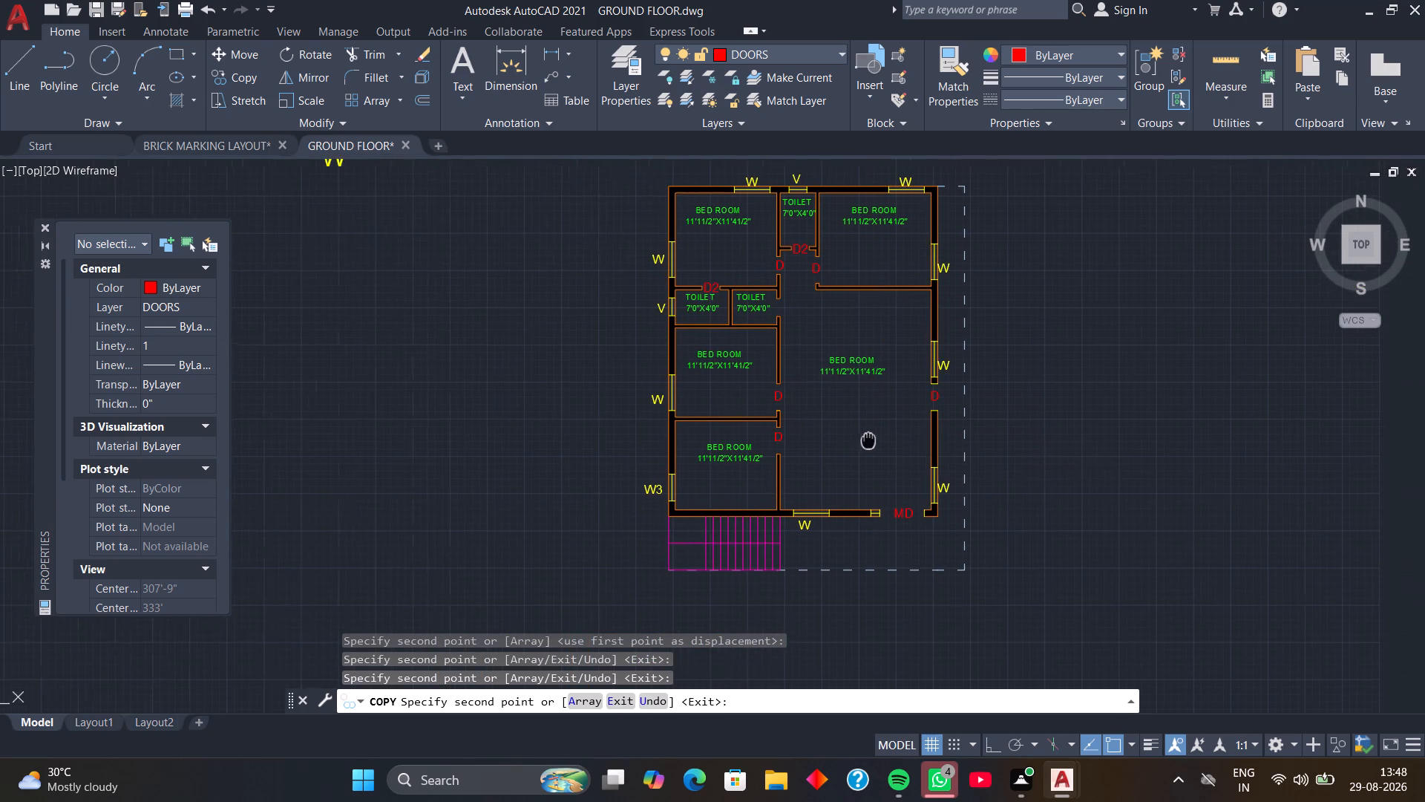
middle_click_drag(861, 440, 846, 445)
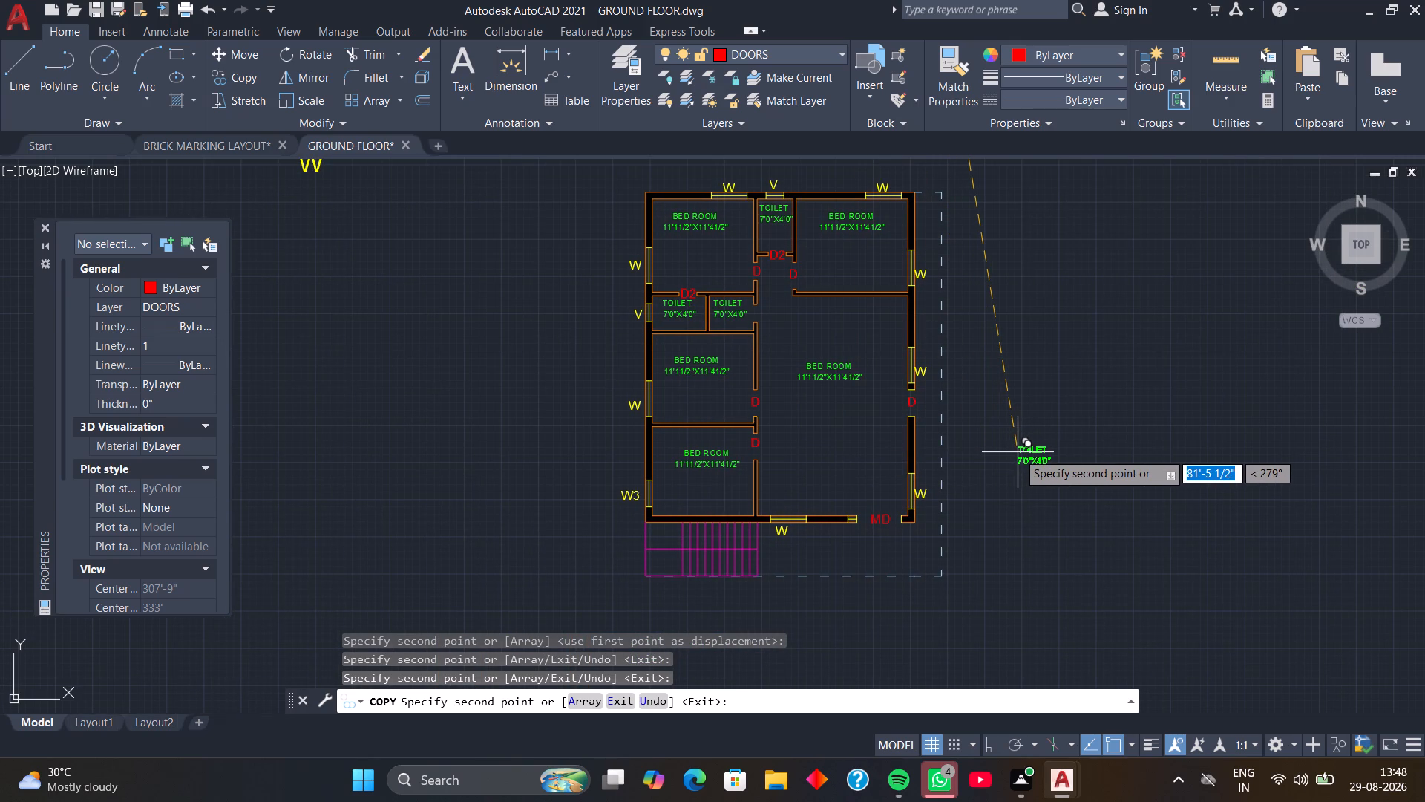
key("Return")
Change the northwest room's name text to MASTER BED ROOM.
middle_click_drag(883, 293, 1282, 470)
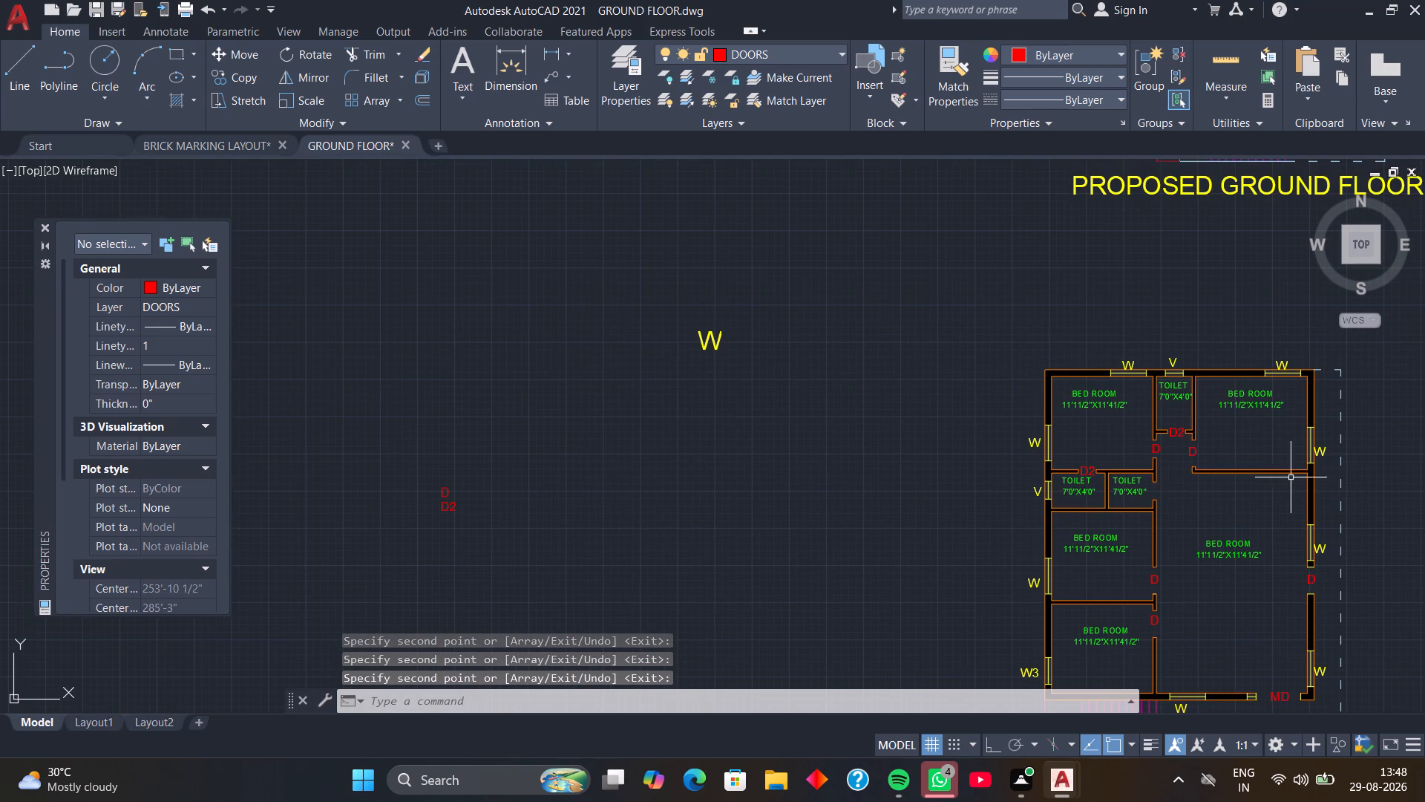
scroll(1118, 434, "up", 2)
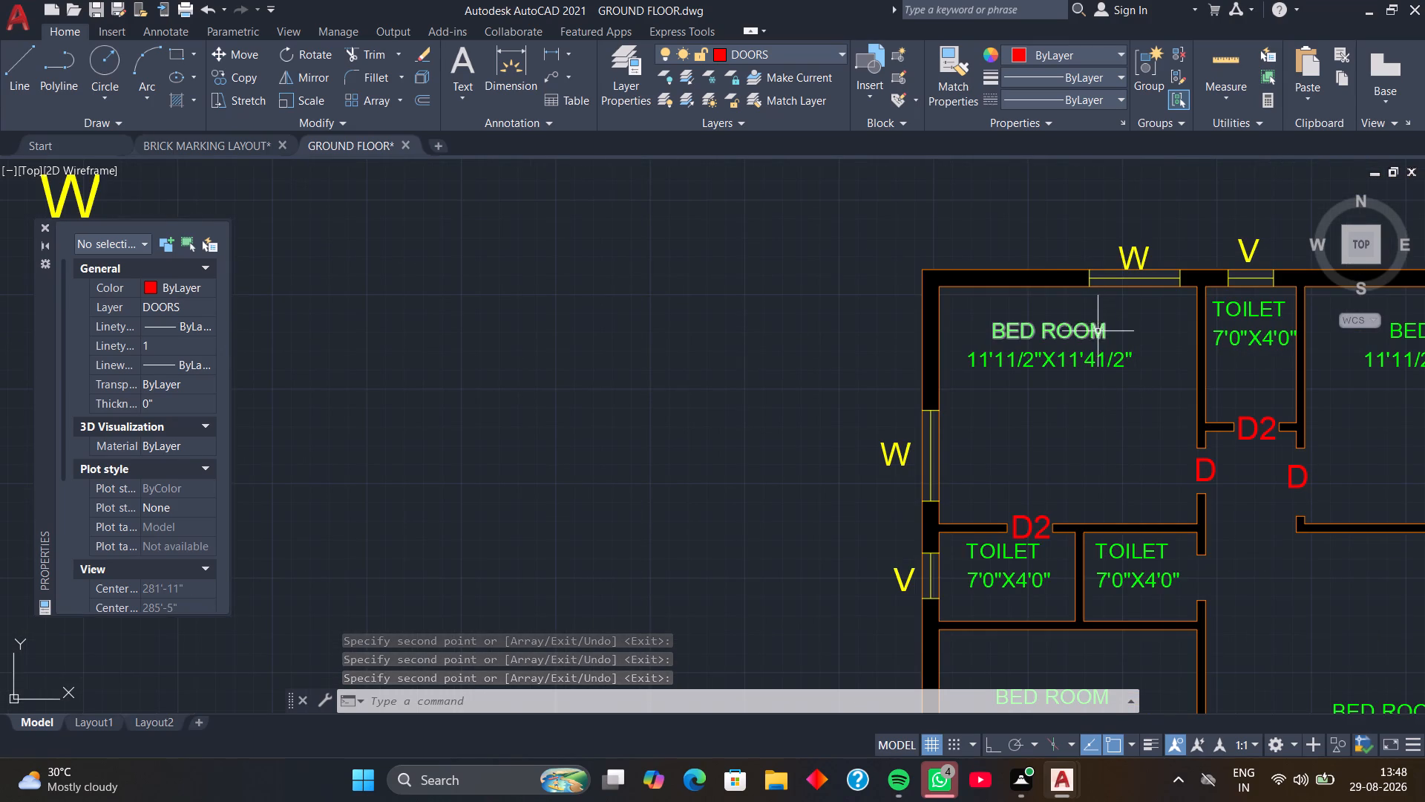
triple_click(1098, 331)
left_click(1107, 331)
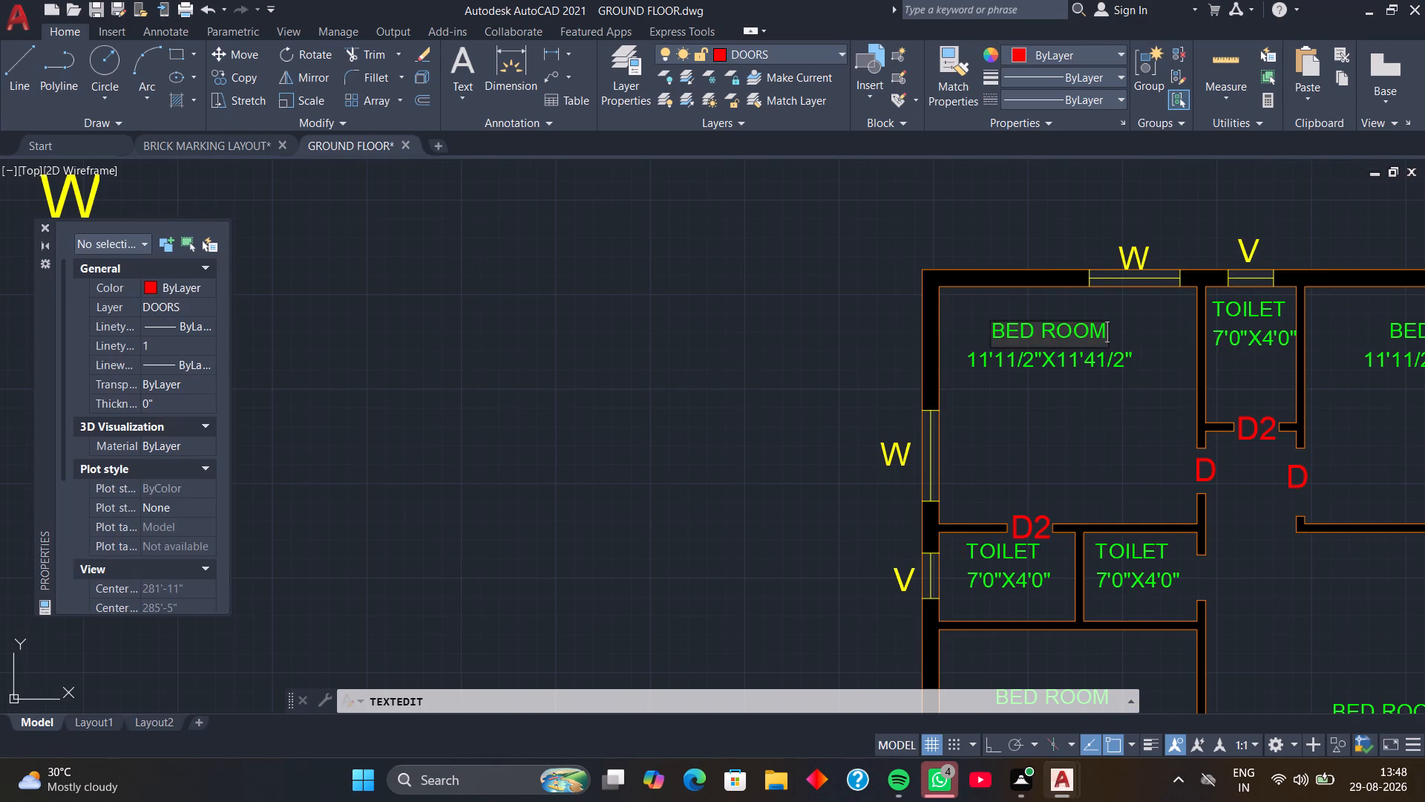
key("BackSpace")
key("BackSpace")
key("BackSpace")
key("BackSpace")
key("BackSpace")
key("BackSpace")
key("BackSpace")
key("BackSpace")
key("BackSpace")
key("BackSpace")
key("BackSpace")
key("BackSpace")
key("BackSpace")
key("BackSpace")
key("BackSpace")
key("BackSpace")
key("BackSpace")
key("BackSpace")
key("BackSpace")
key("BackSpace")
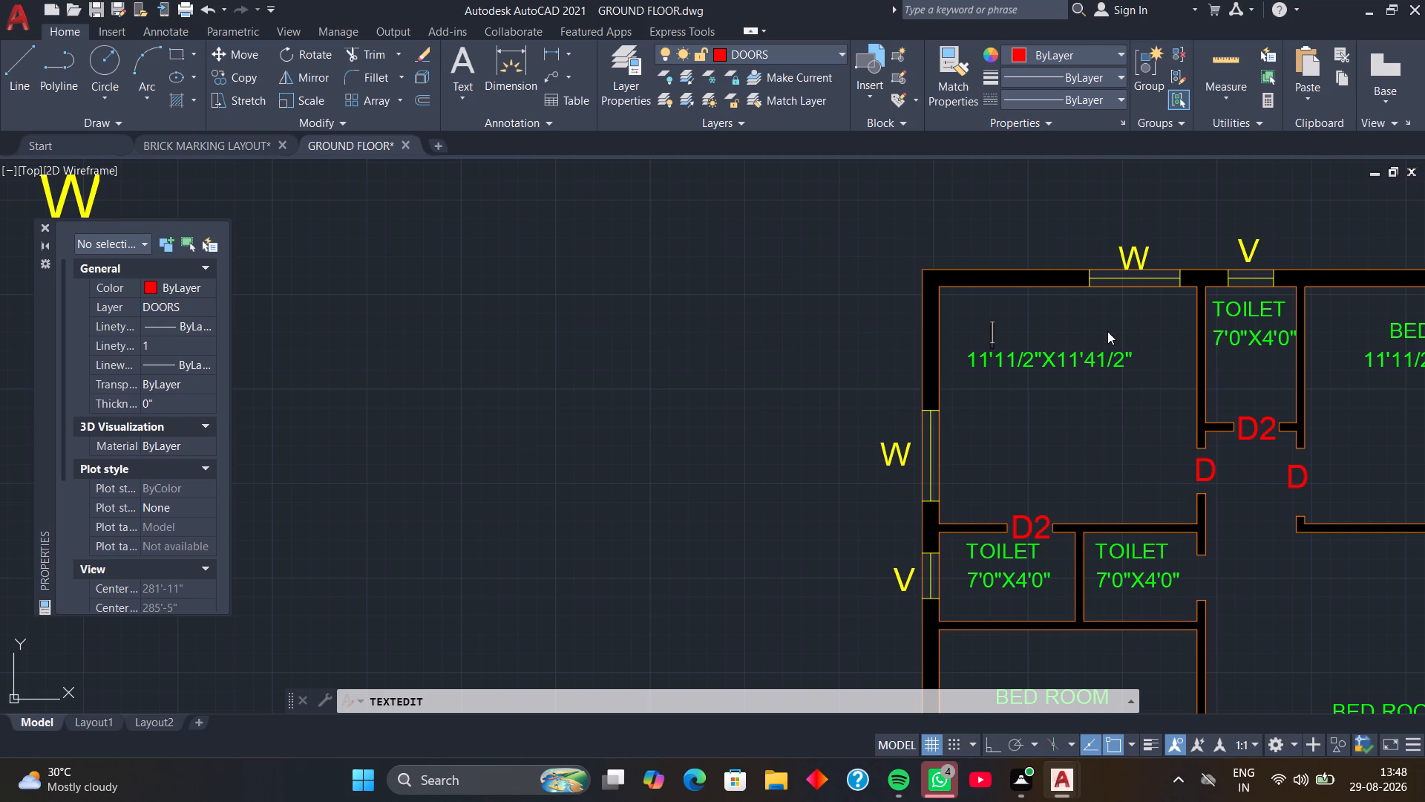
type("MASTER")
key("space")
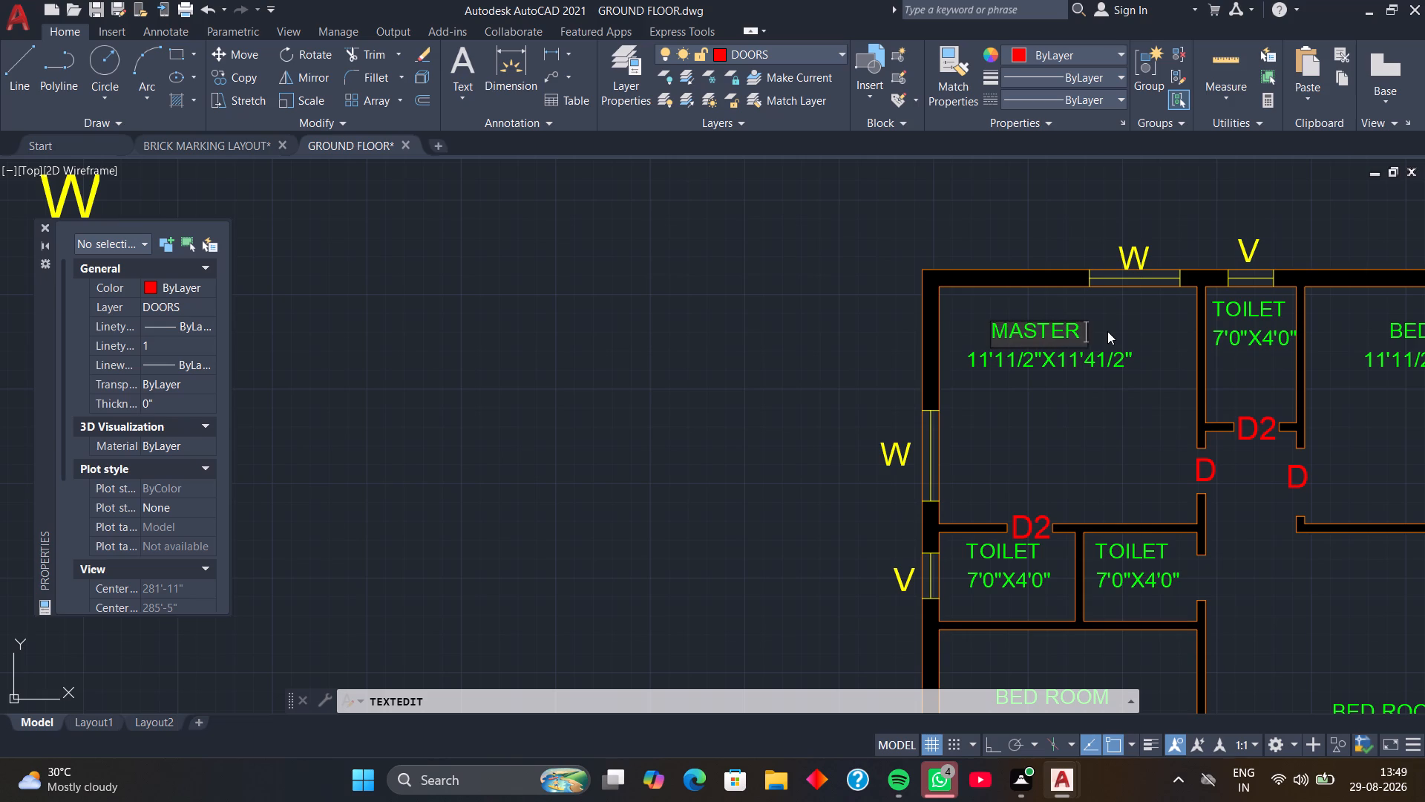
type("BED ROOM")
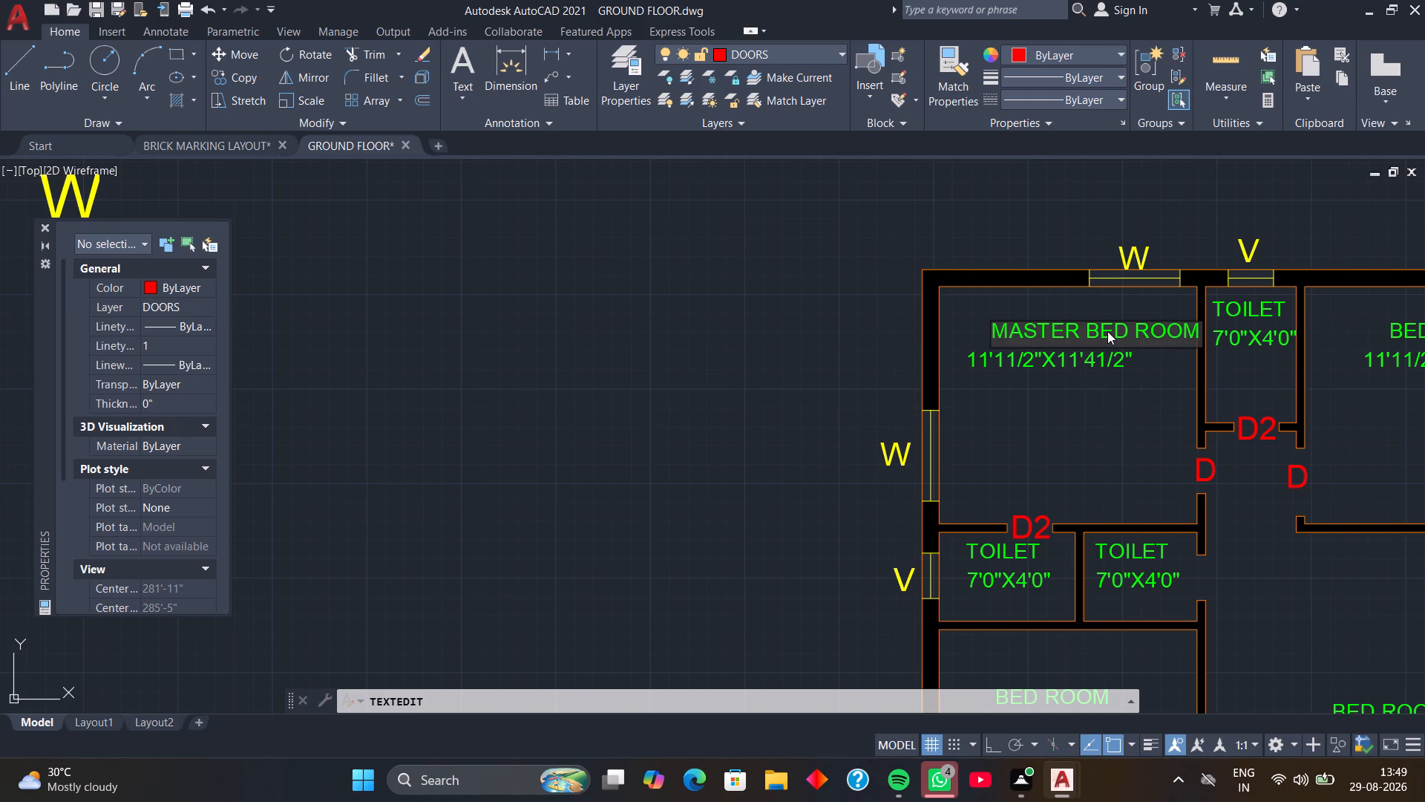
key("Return")
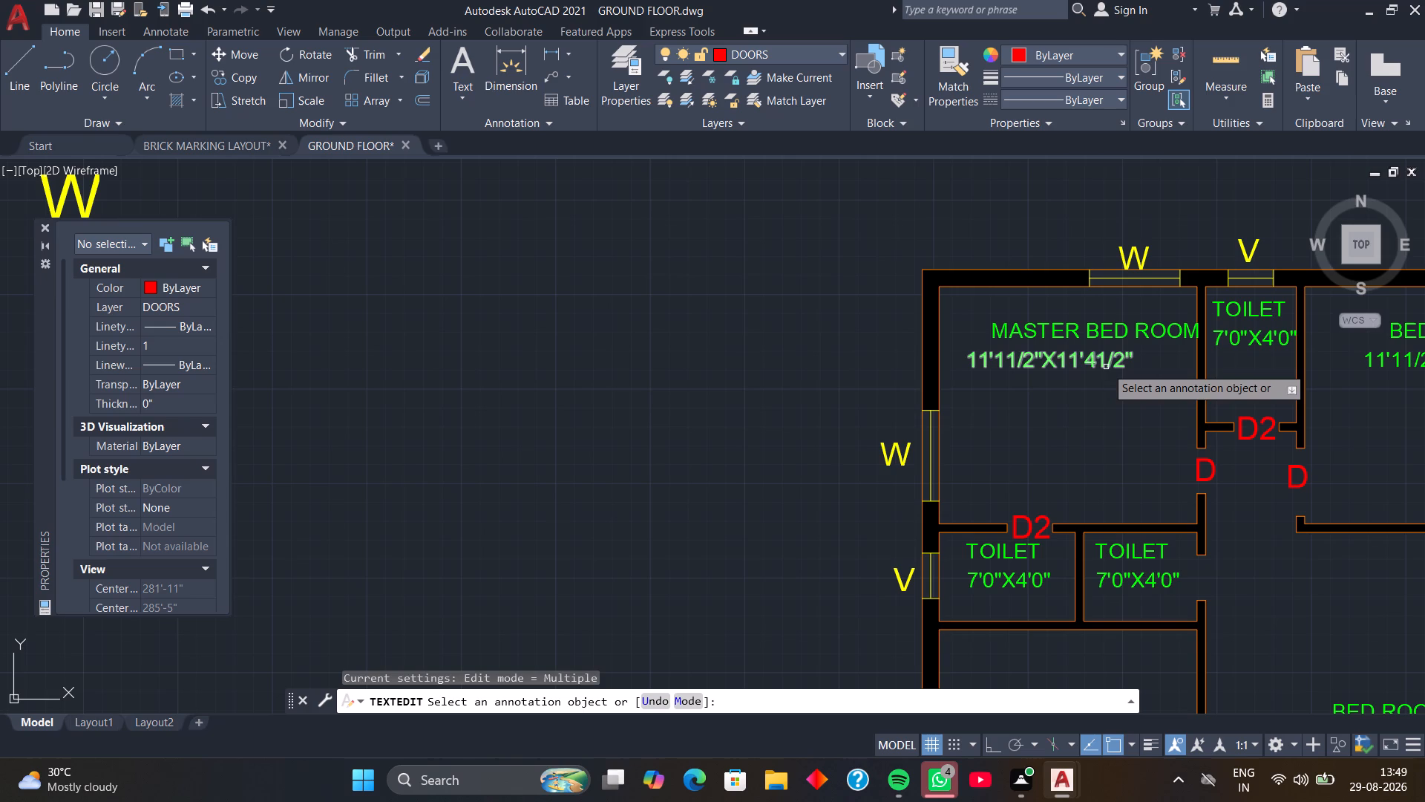
Change the size text under MASTER BED ROOM to 11'41/2"X10'51/2".
left_click(1106, 367)
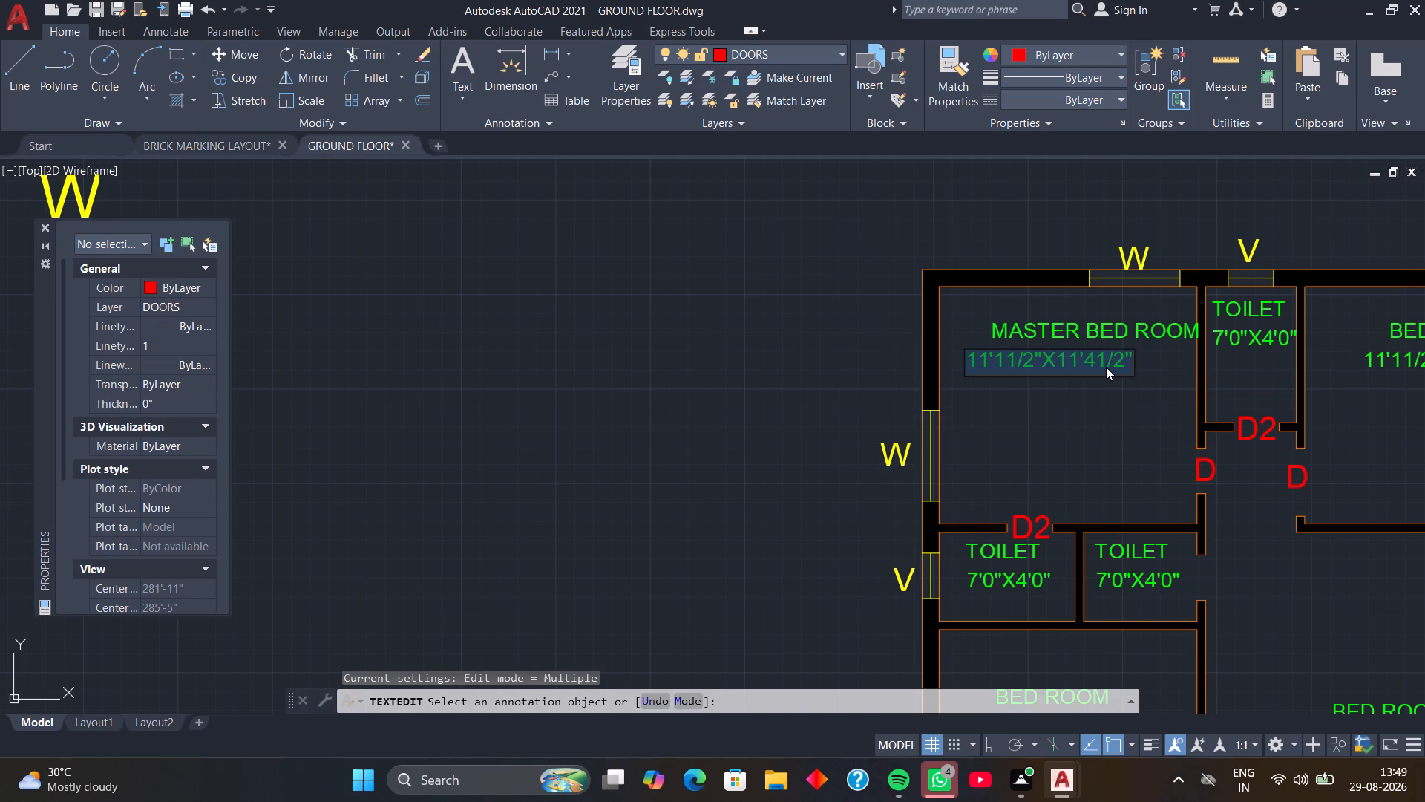
type("11")
key("apostrophe")
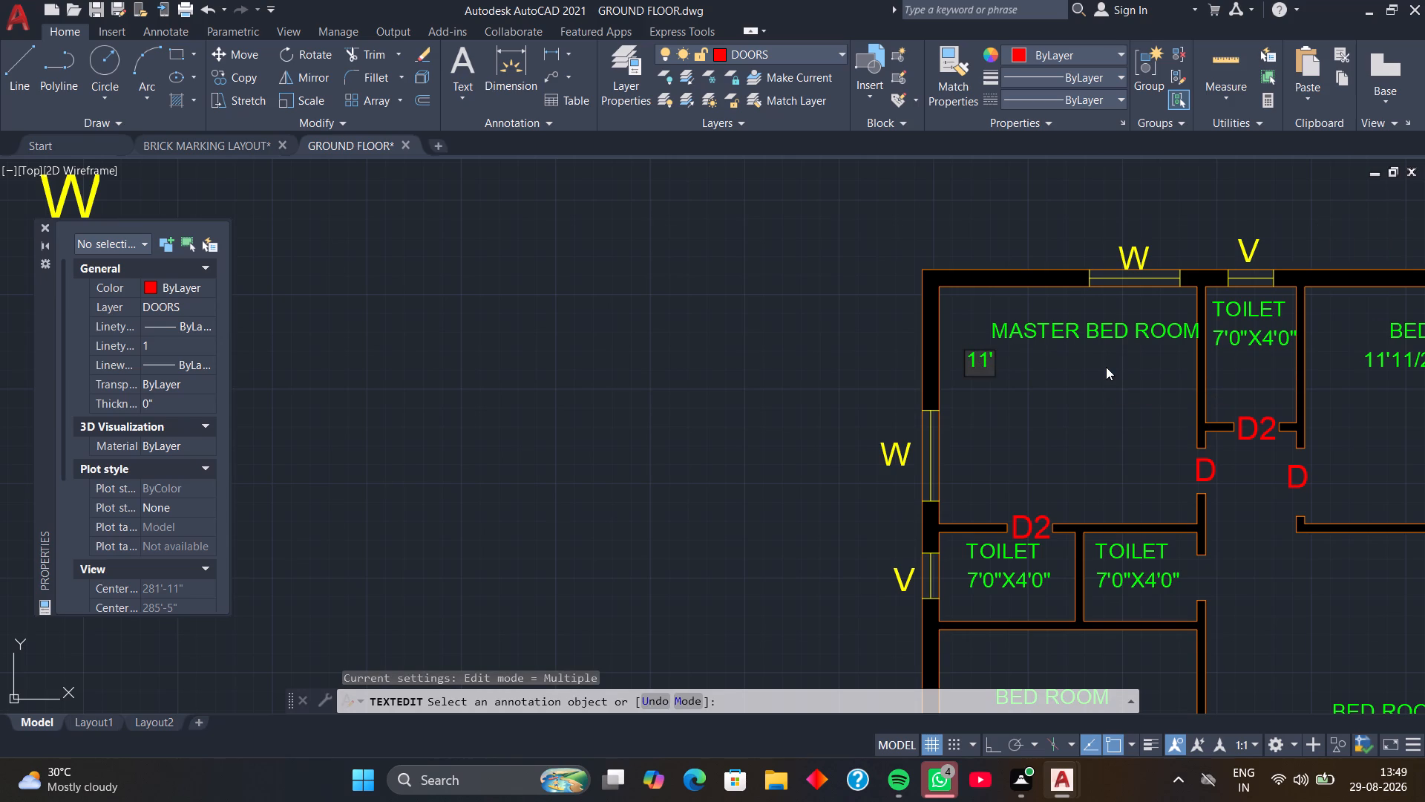
key("4")
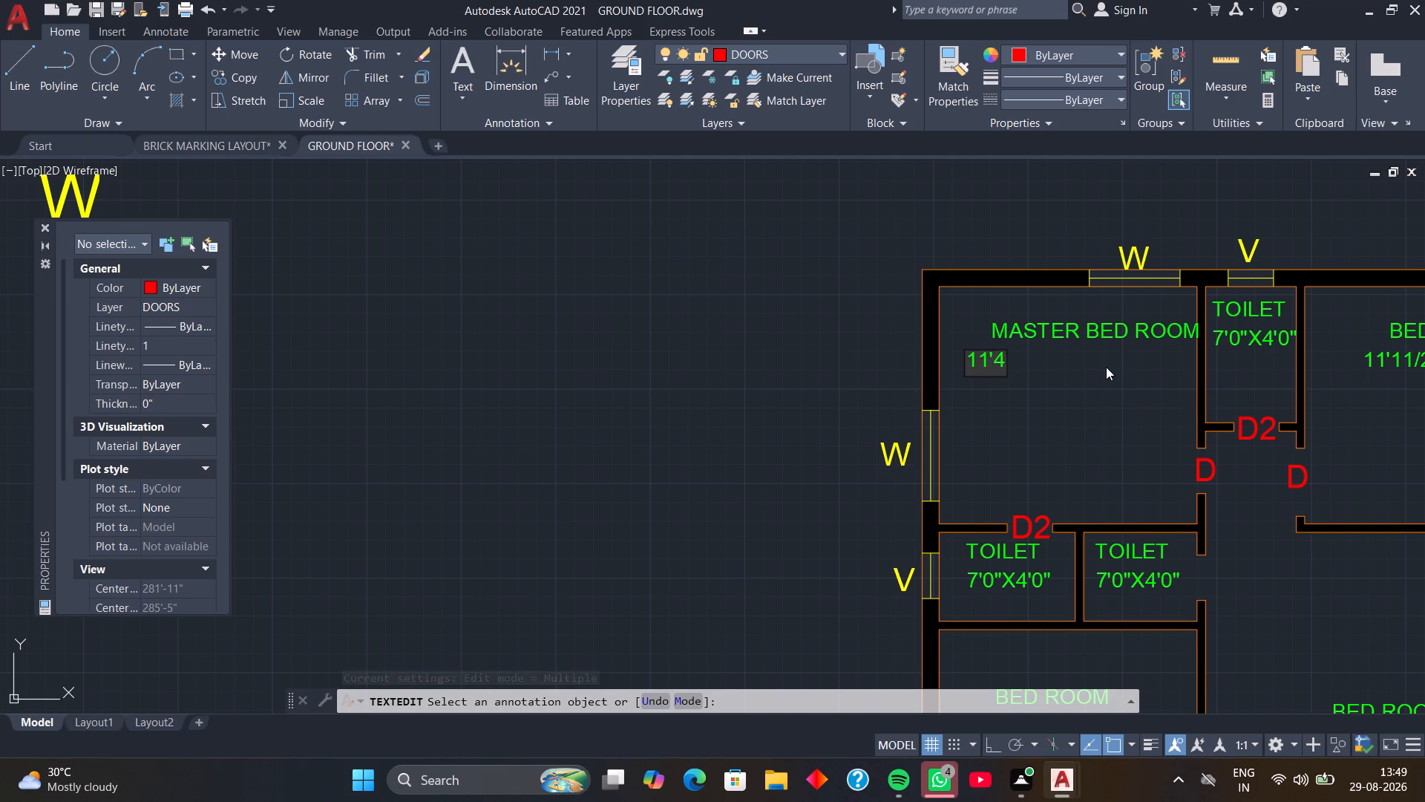
key("1")
type("/2\"")
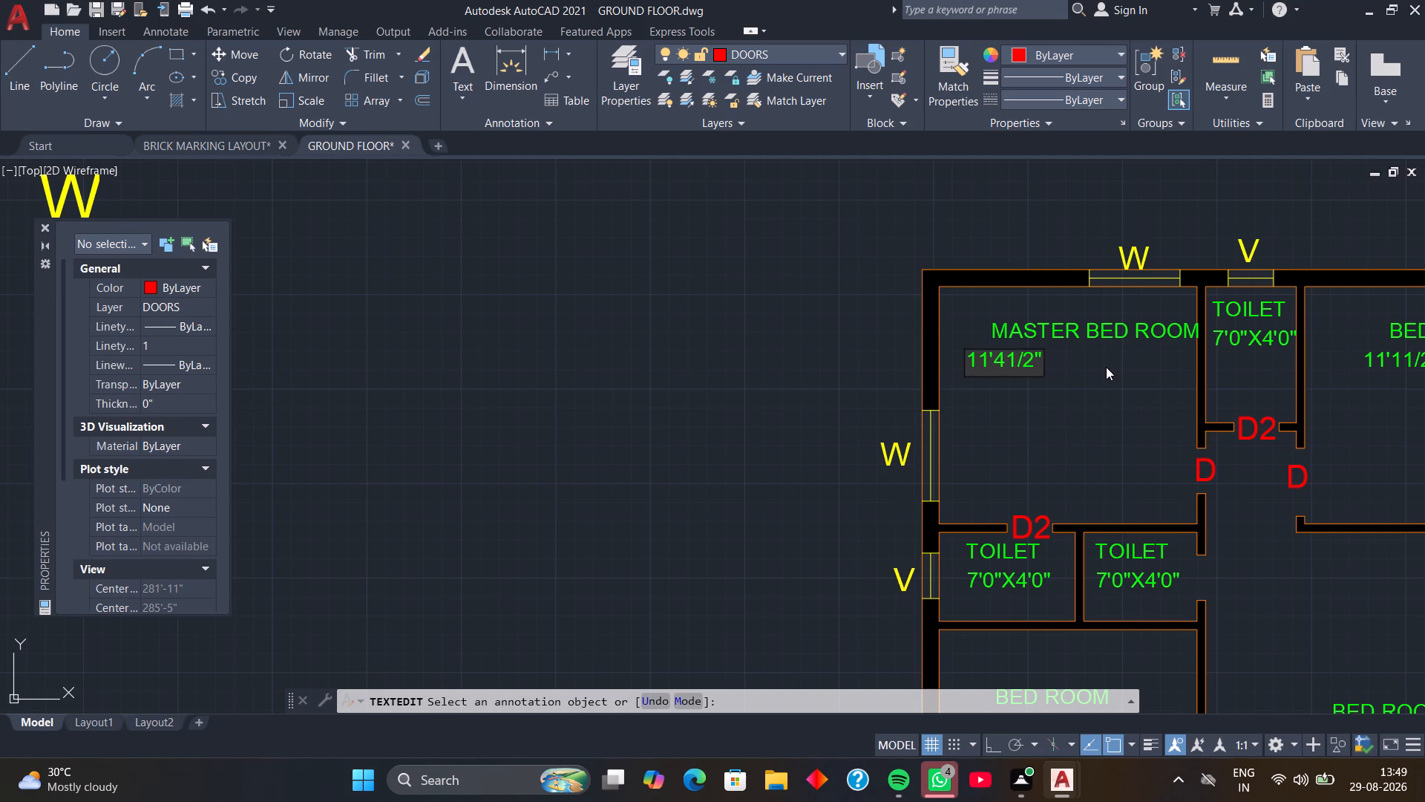
key("x")
type("10")
key("apostrophe")
type("51")
type("/2")
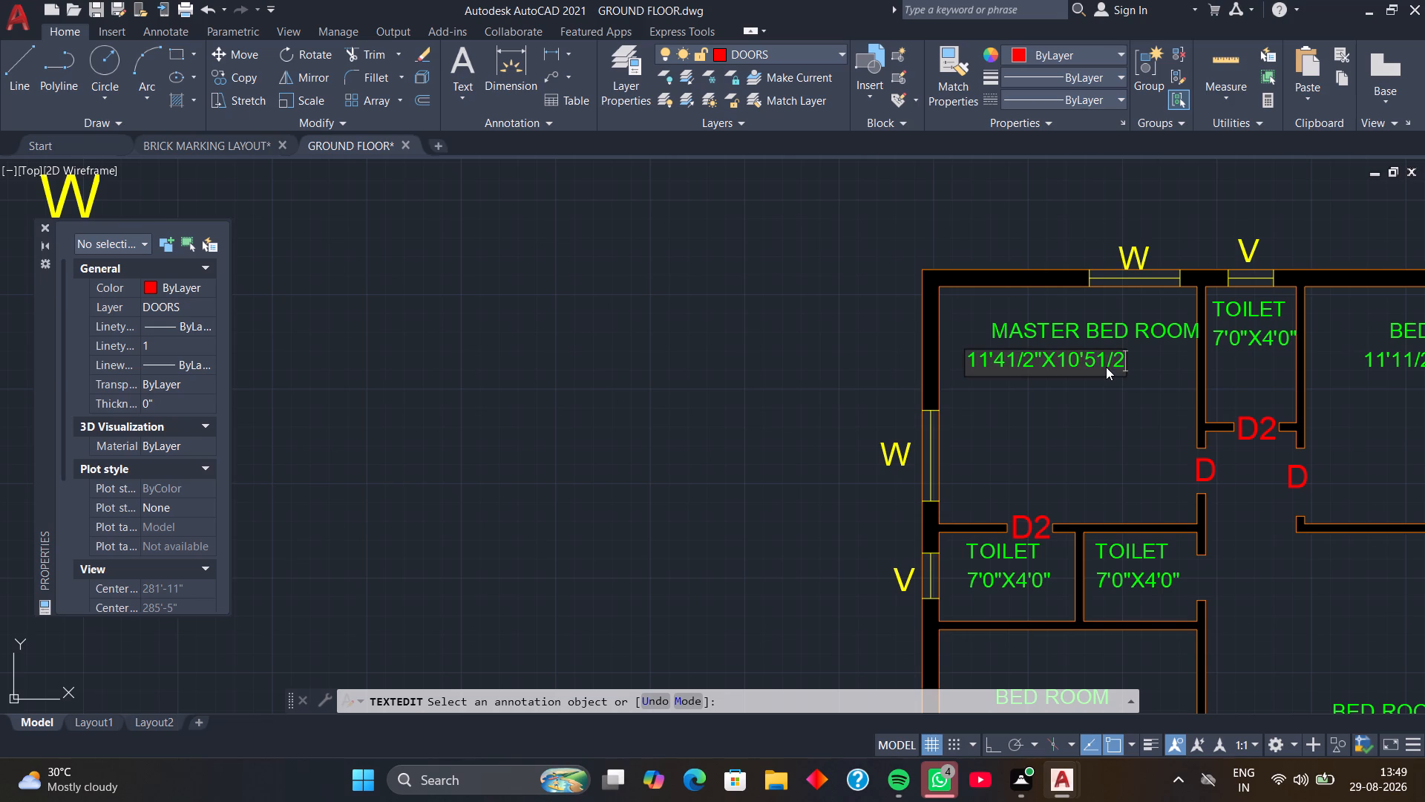
key("shift+quotedbl")
key("Return")
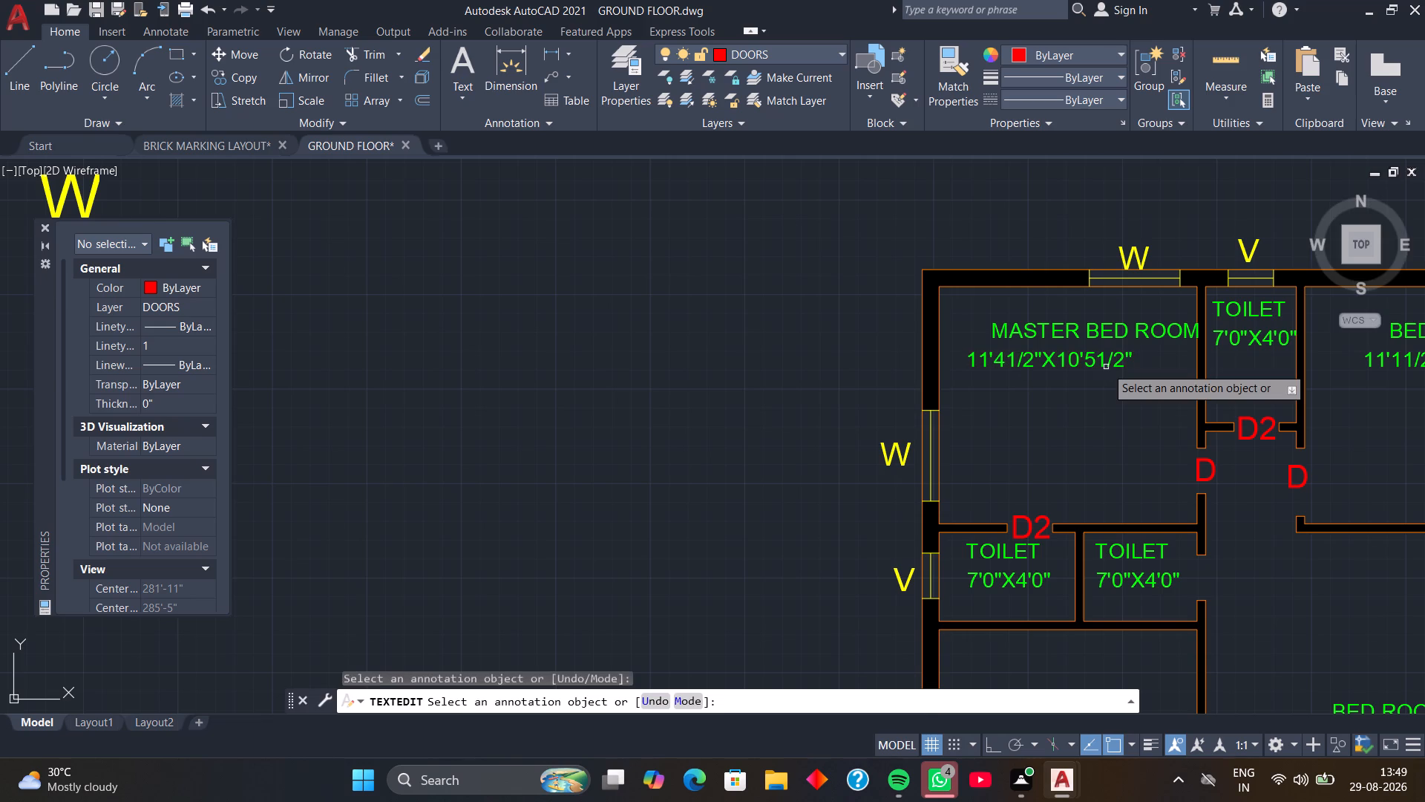
key("space")
Move the MASTER BED ROOM name about 1 ft west so it starts in line with its size text.
left_click(1098, 327)
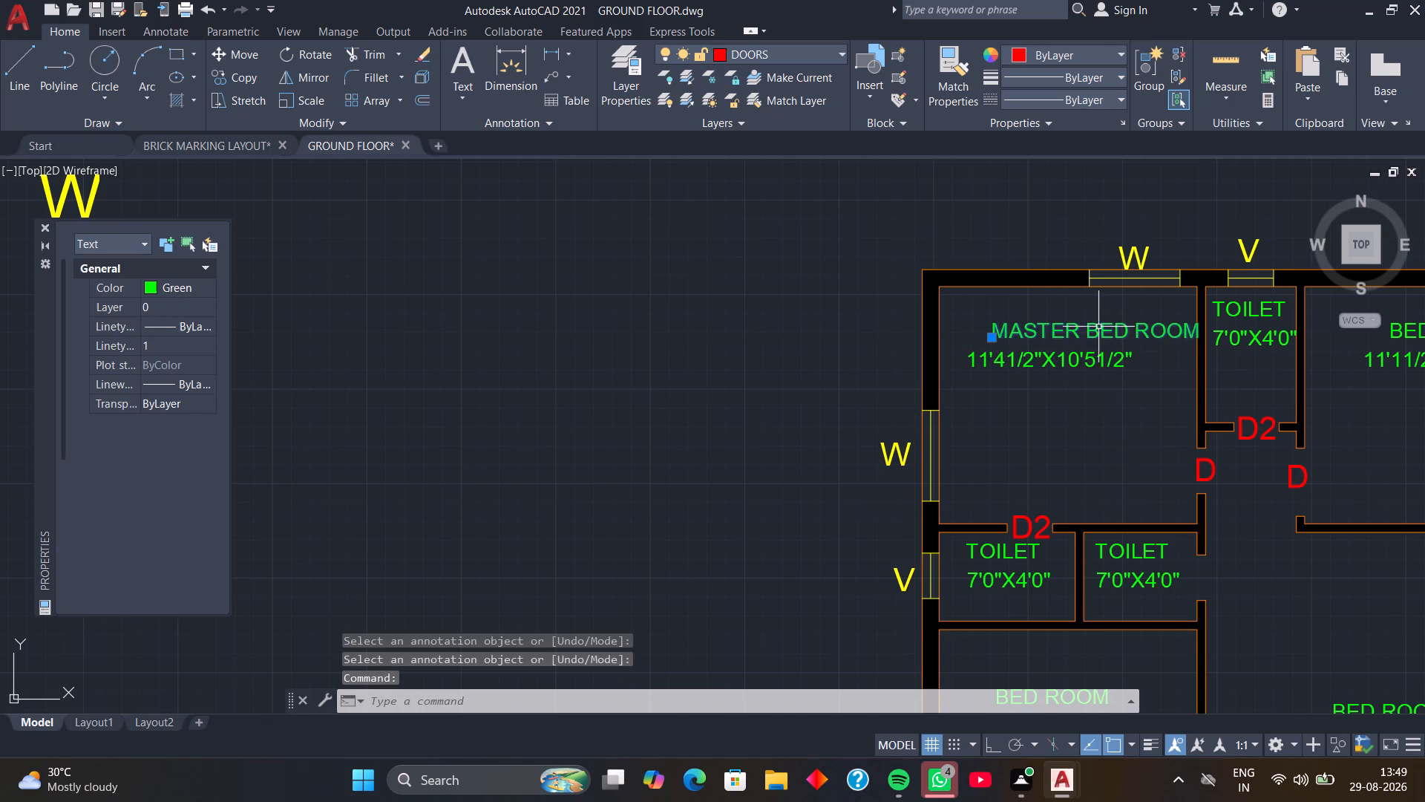
left_click(996, 336)
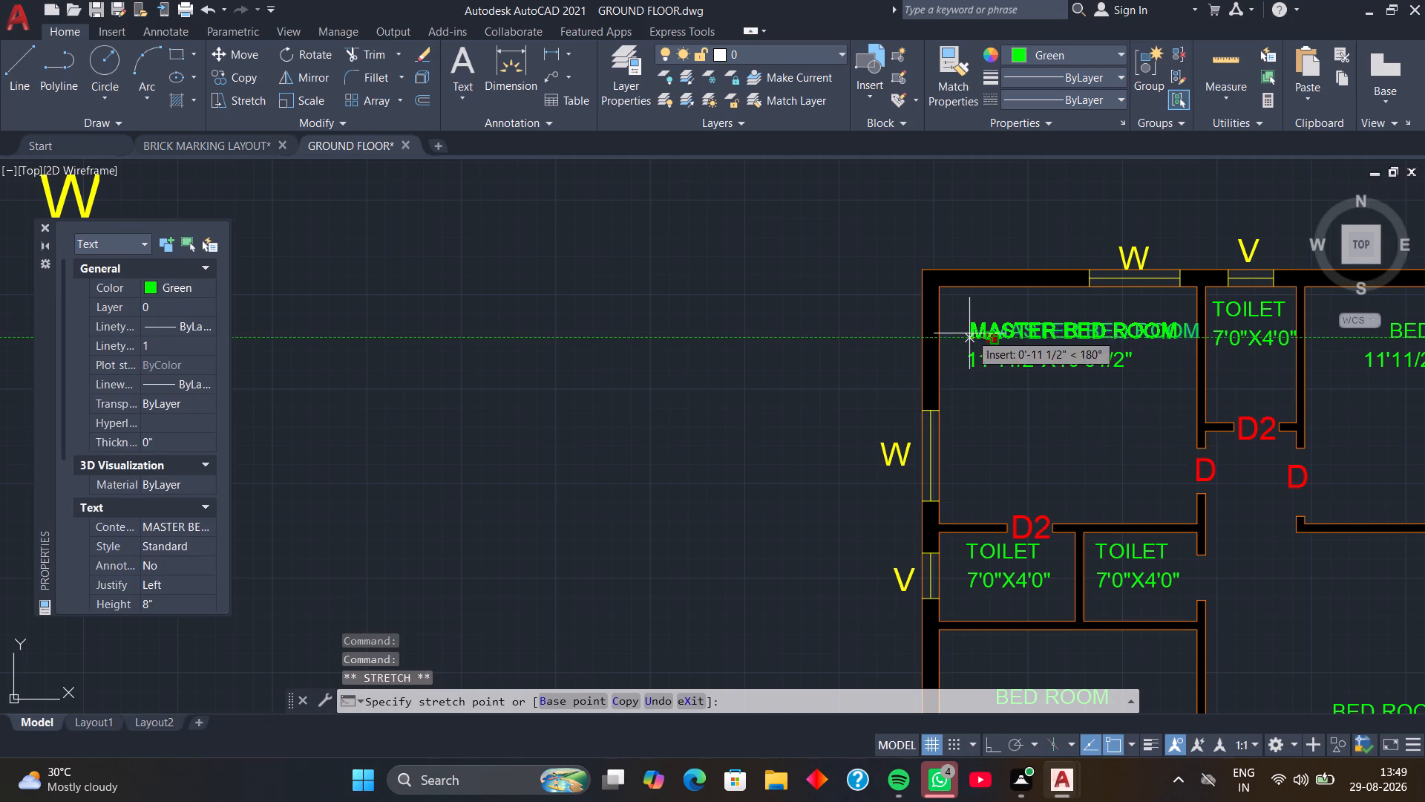
left_click(967, 333)
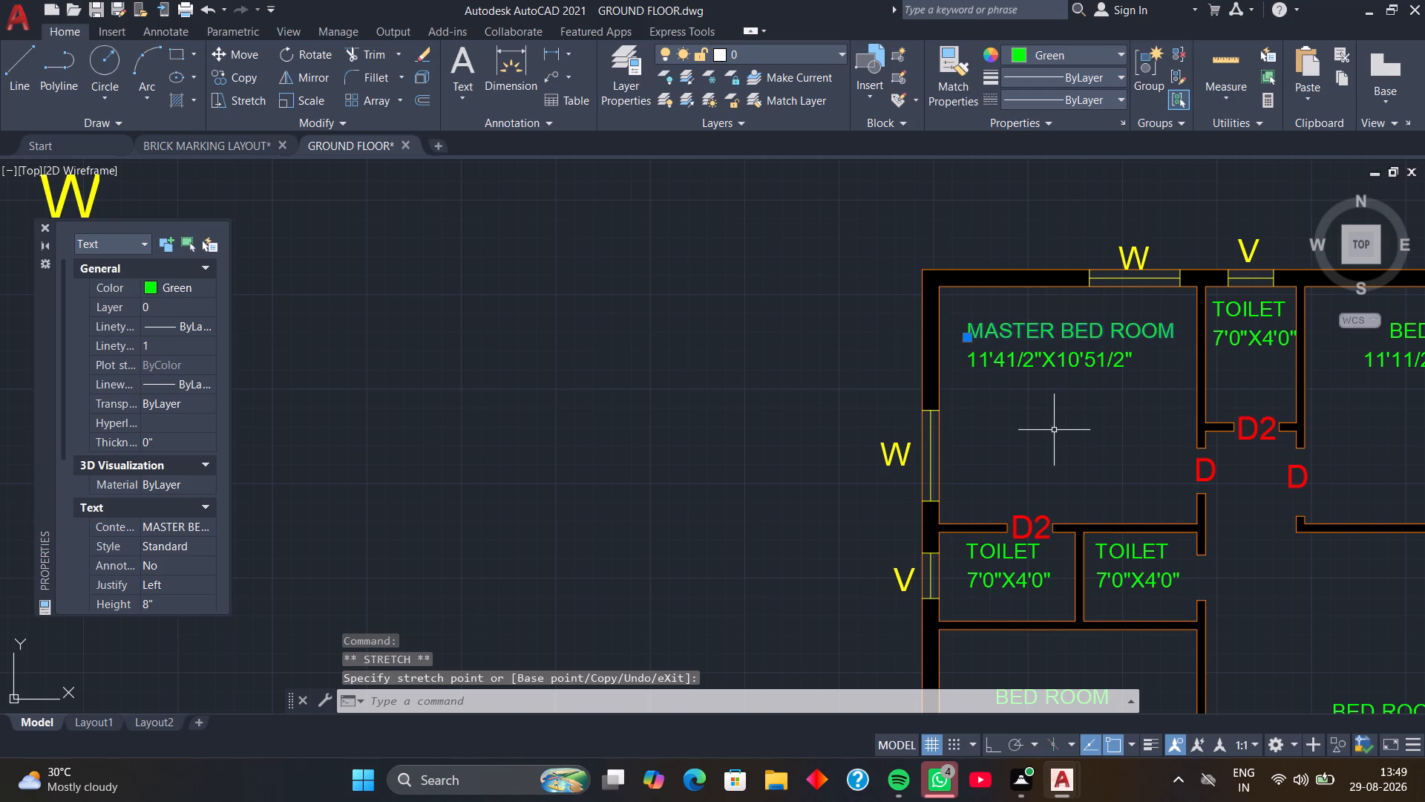
key("Escape")
Change the size text of the toilet between the two northern bedrooms to 4'0"X6'0".
scroll(1060, 426, "down", 1)
middle_click_drag(1063, 432, 983, 375)
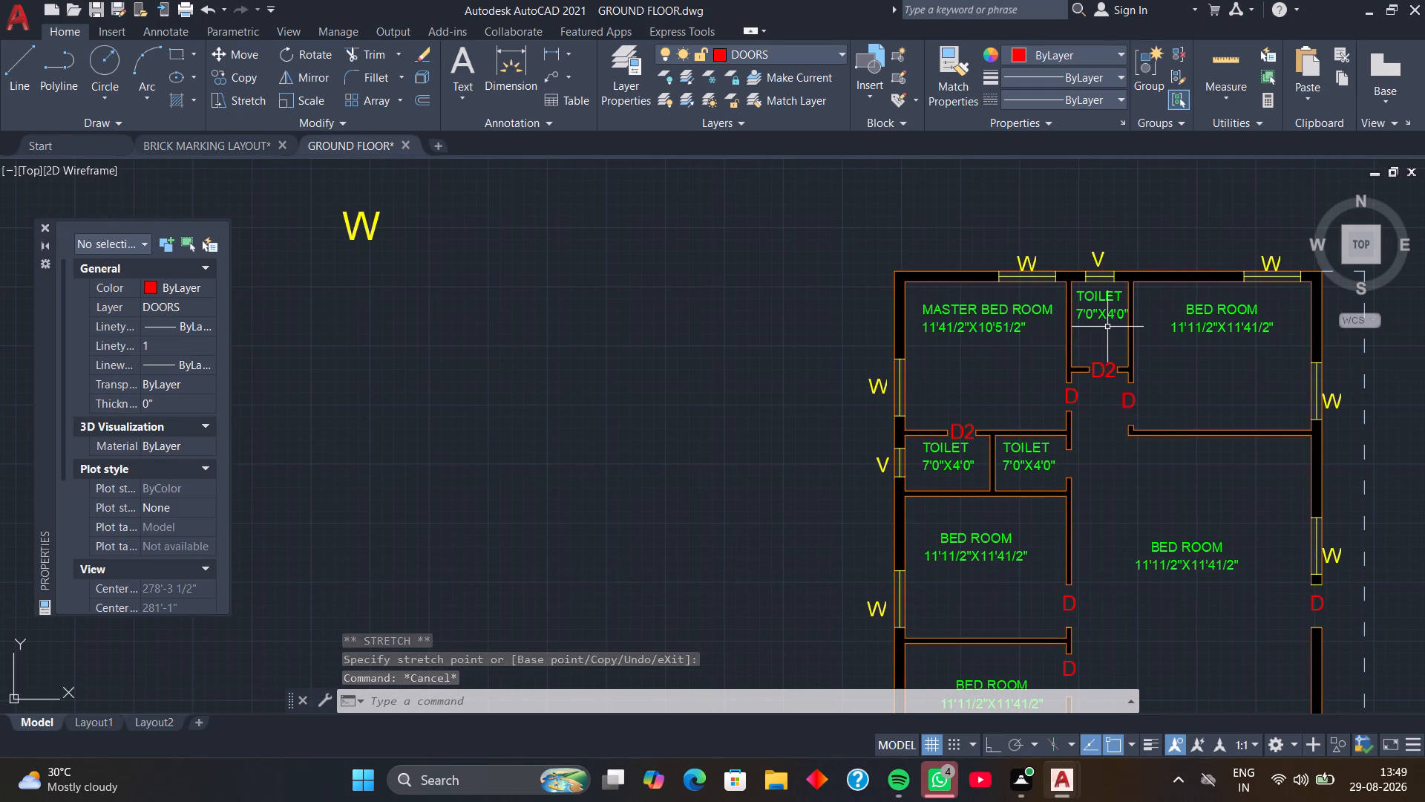
scroll(1107, 324, "up", 3)
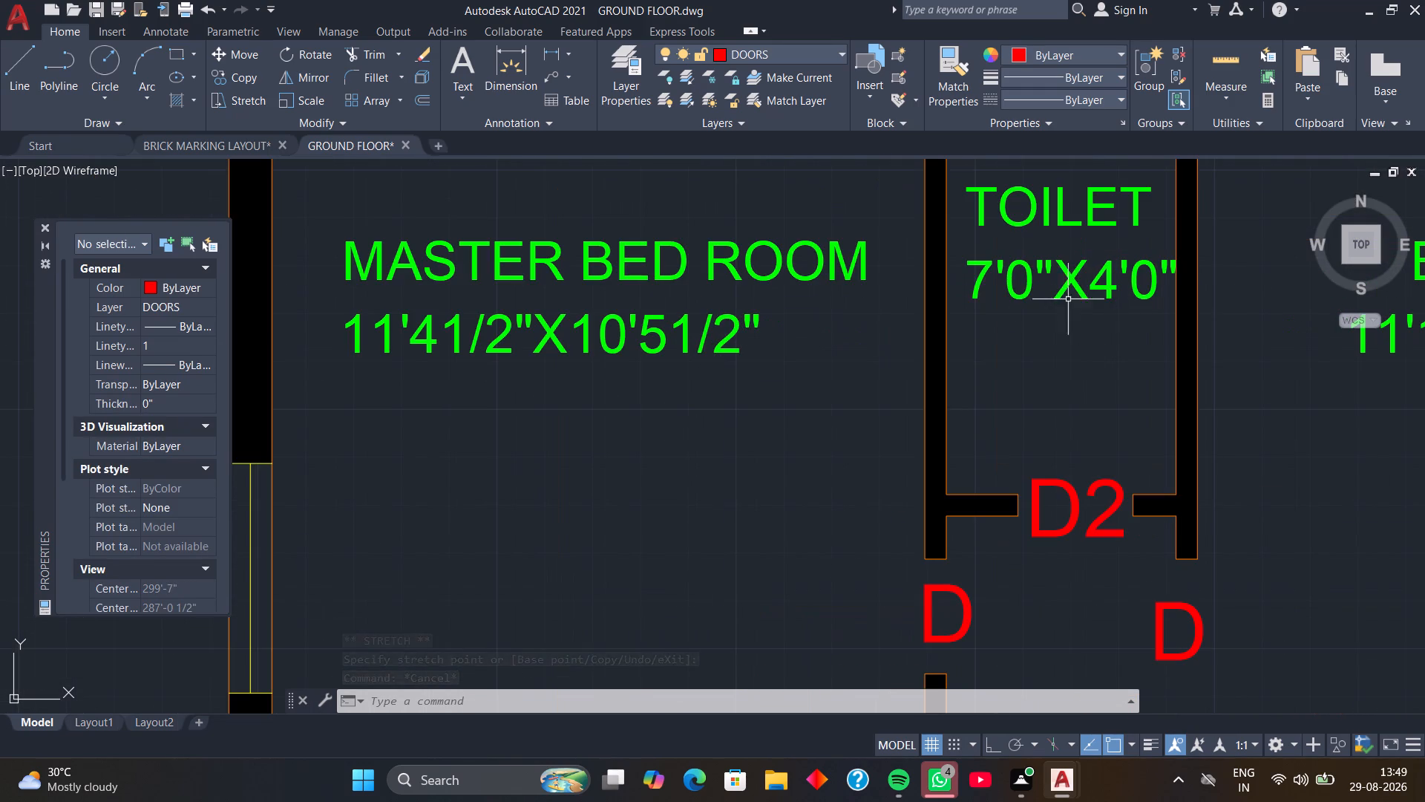
left_click(1068, 292)
left_click(1067, 290)
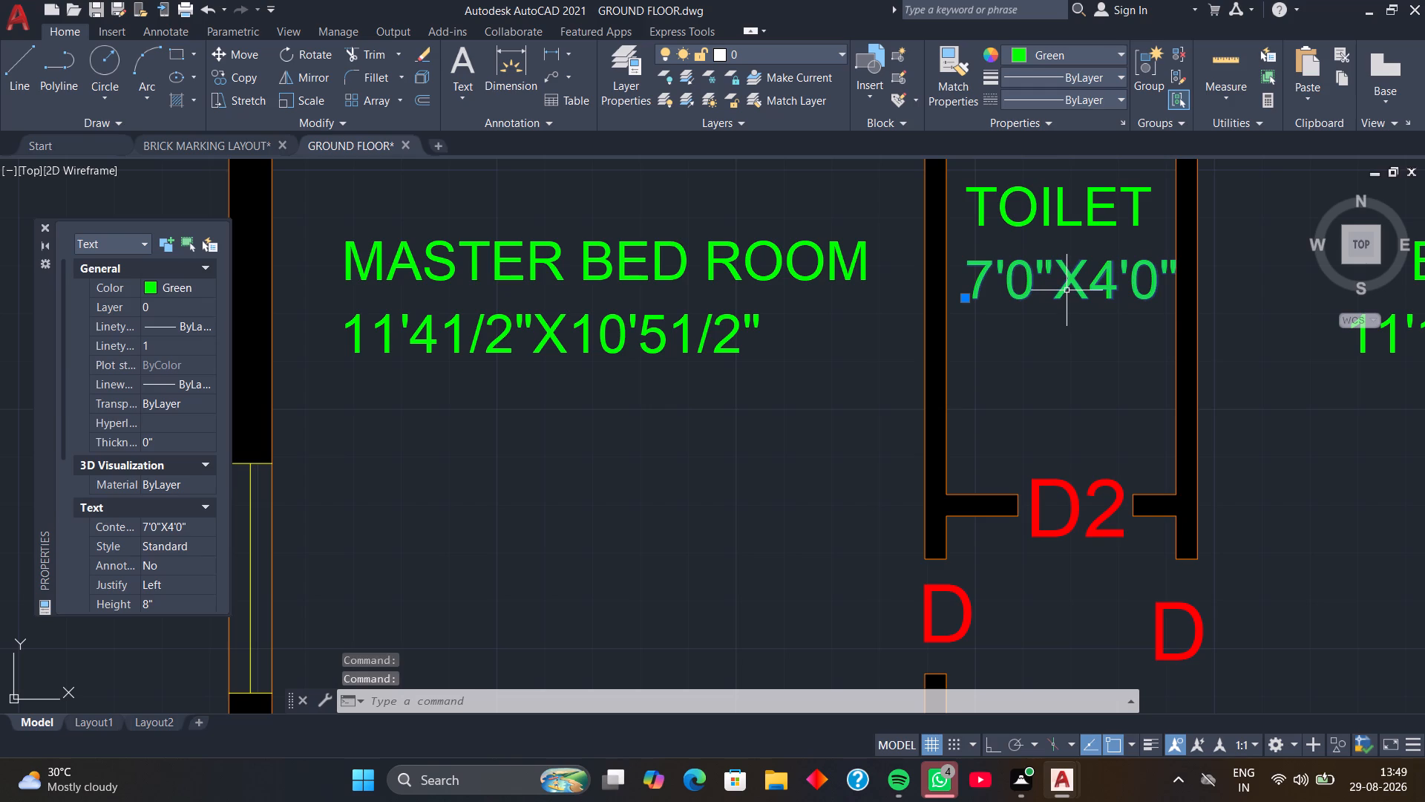
left_click(1067, 290)
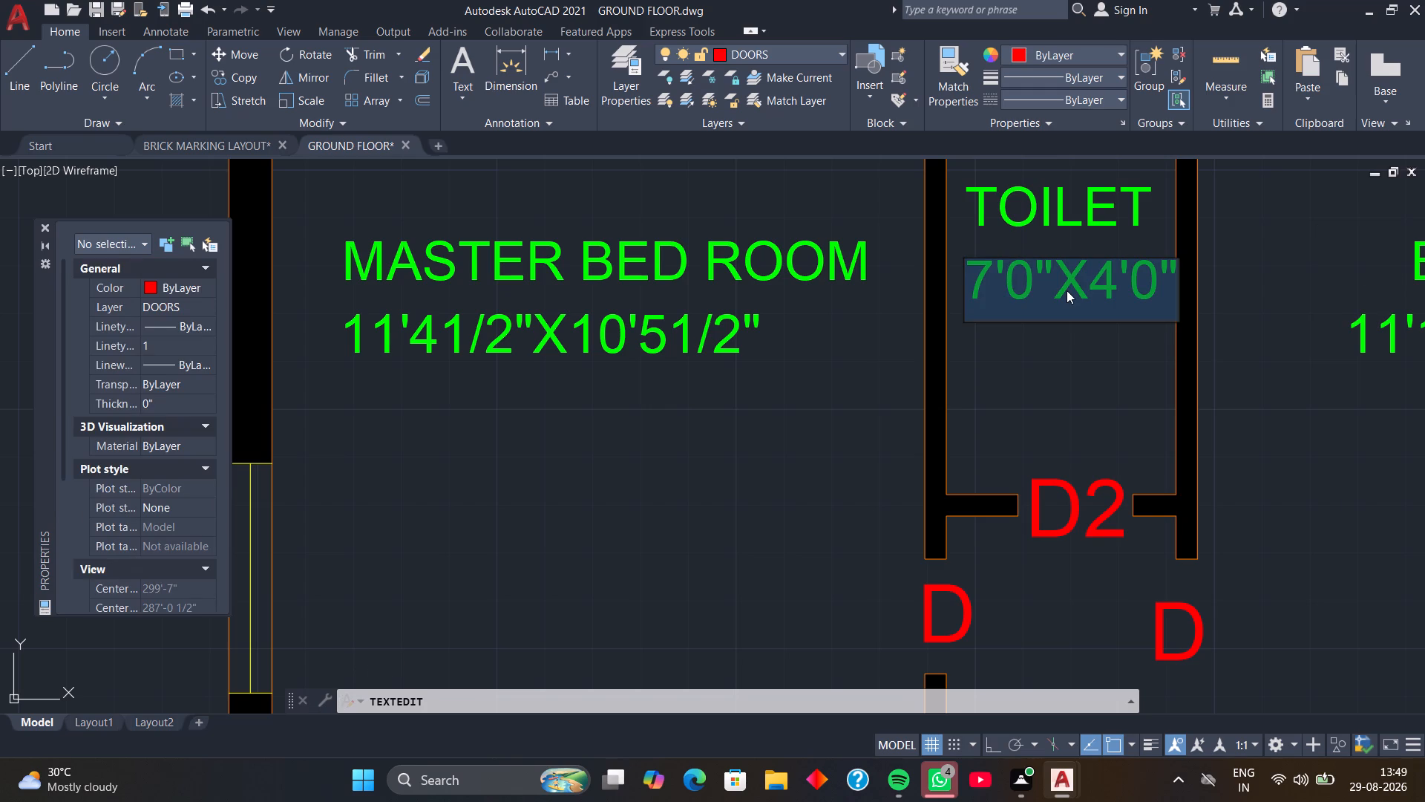
type("4'0")
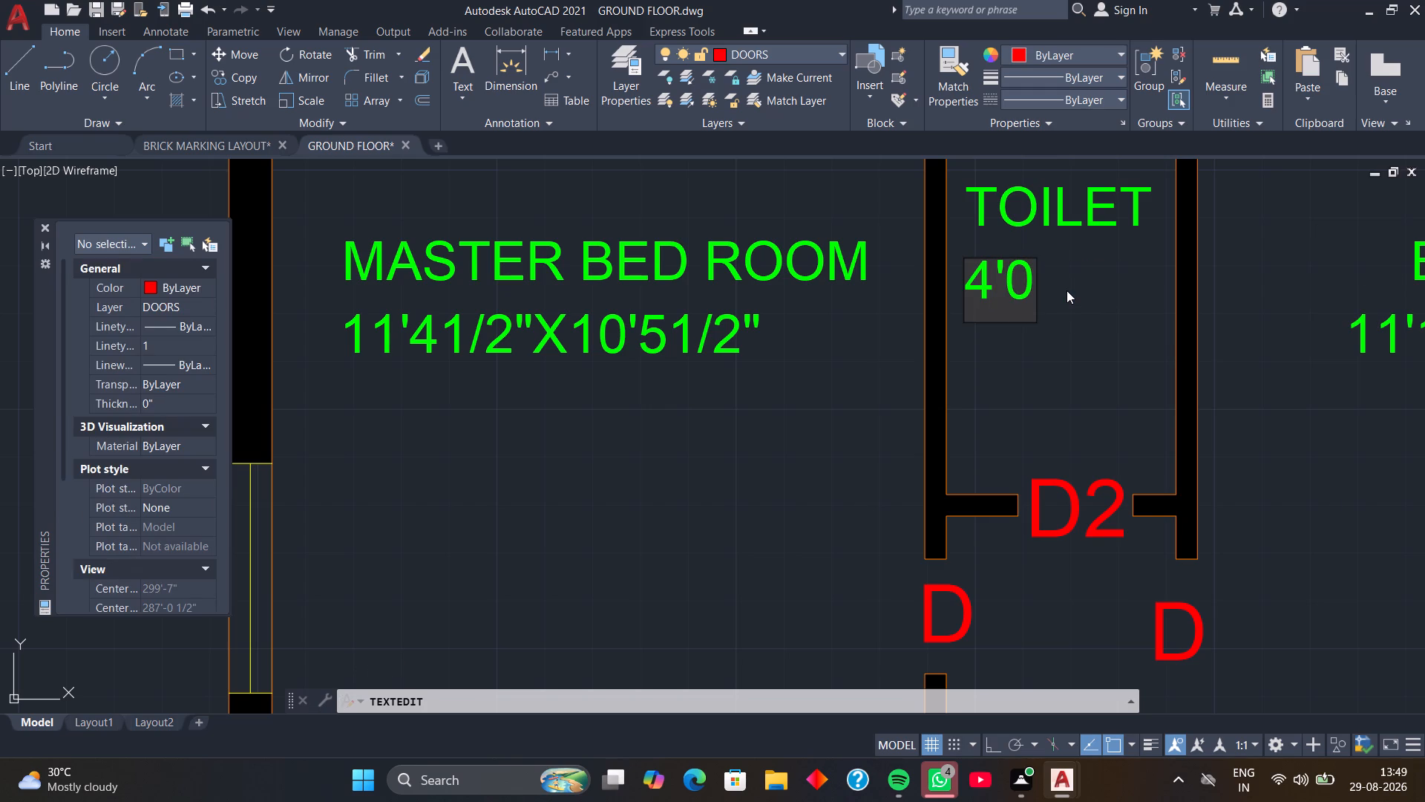
key("shift+quotedbl")
key("x")
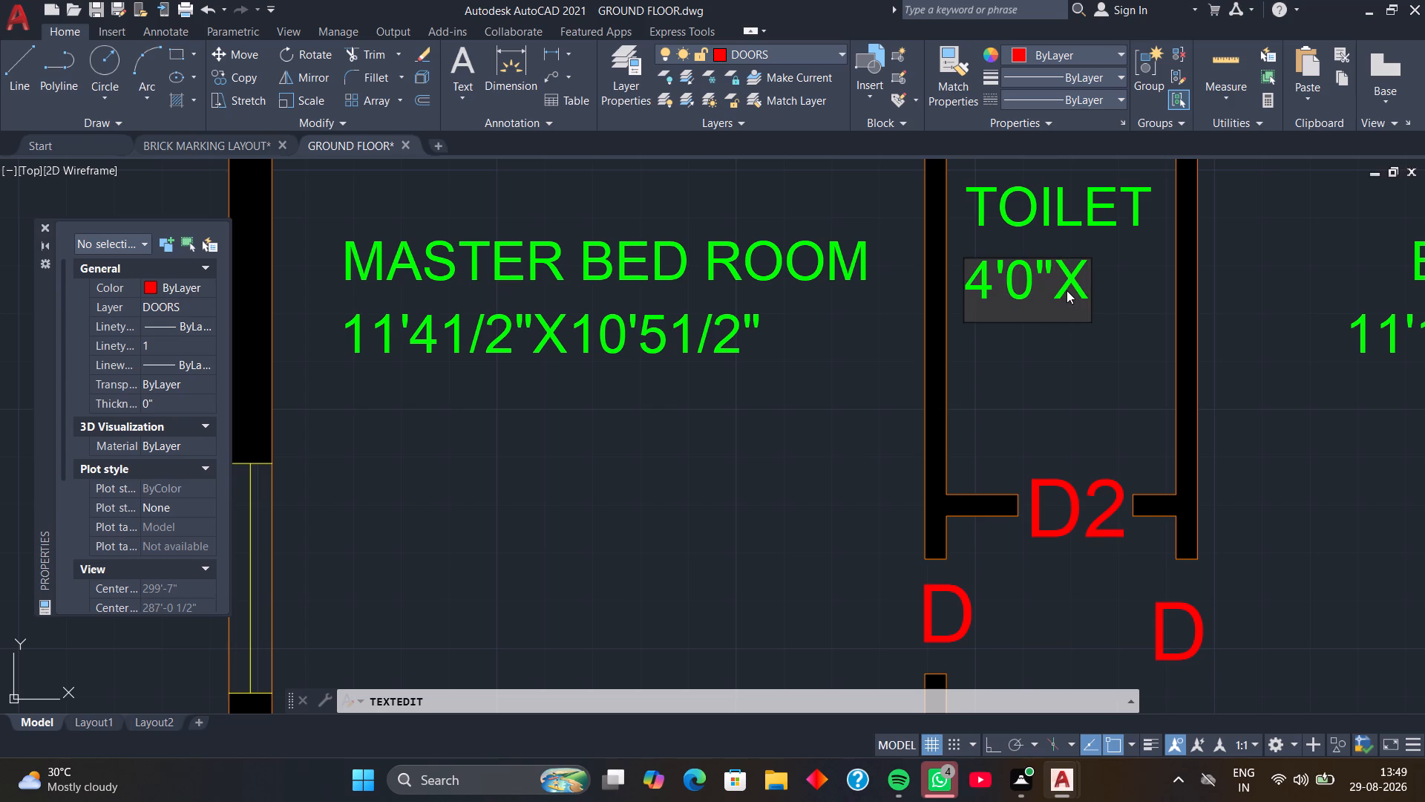
type("6'")
type("0\"")
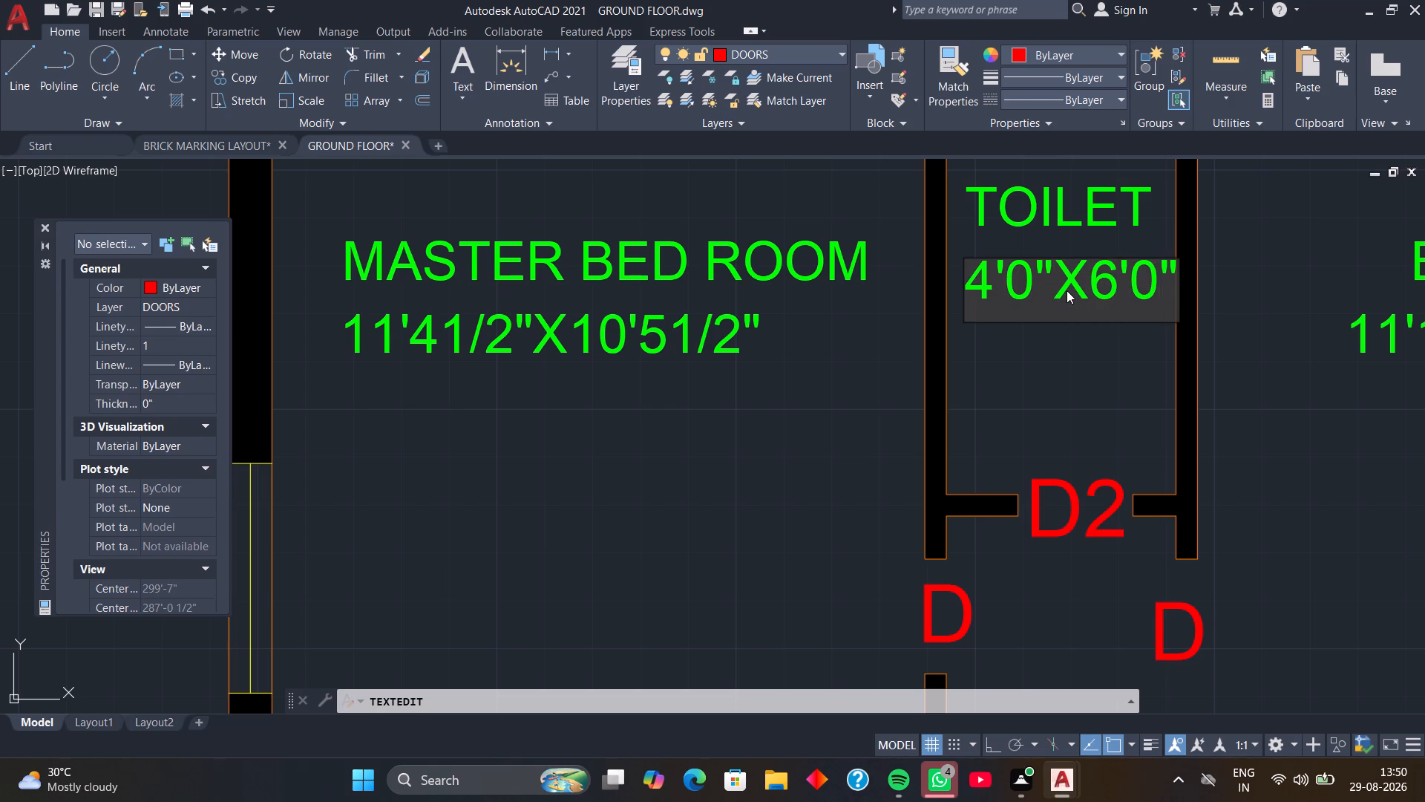
key("Return")
Change the northeast bedroom's size text to 12'61/2"X10'51/2".
scroll(1067, 290, "down", 3)
middle_click_drag(1138, 316, 941, 366)
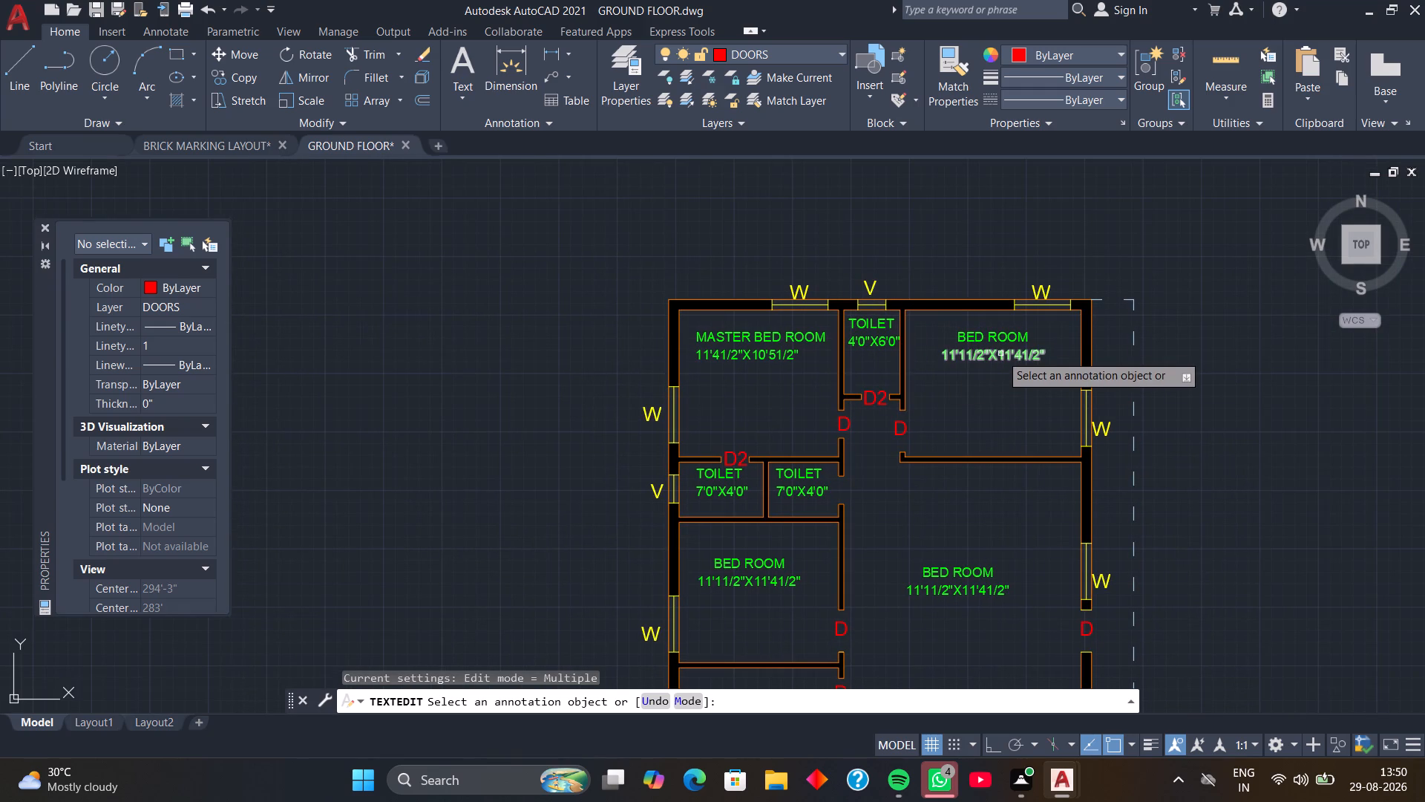
left_click(1000, 354)
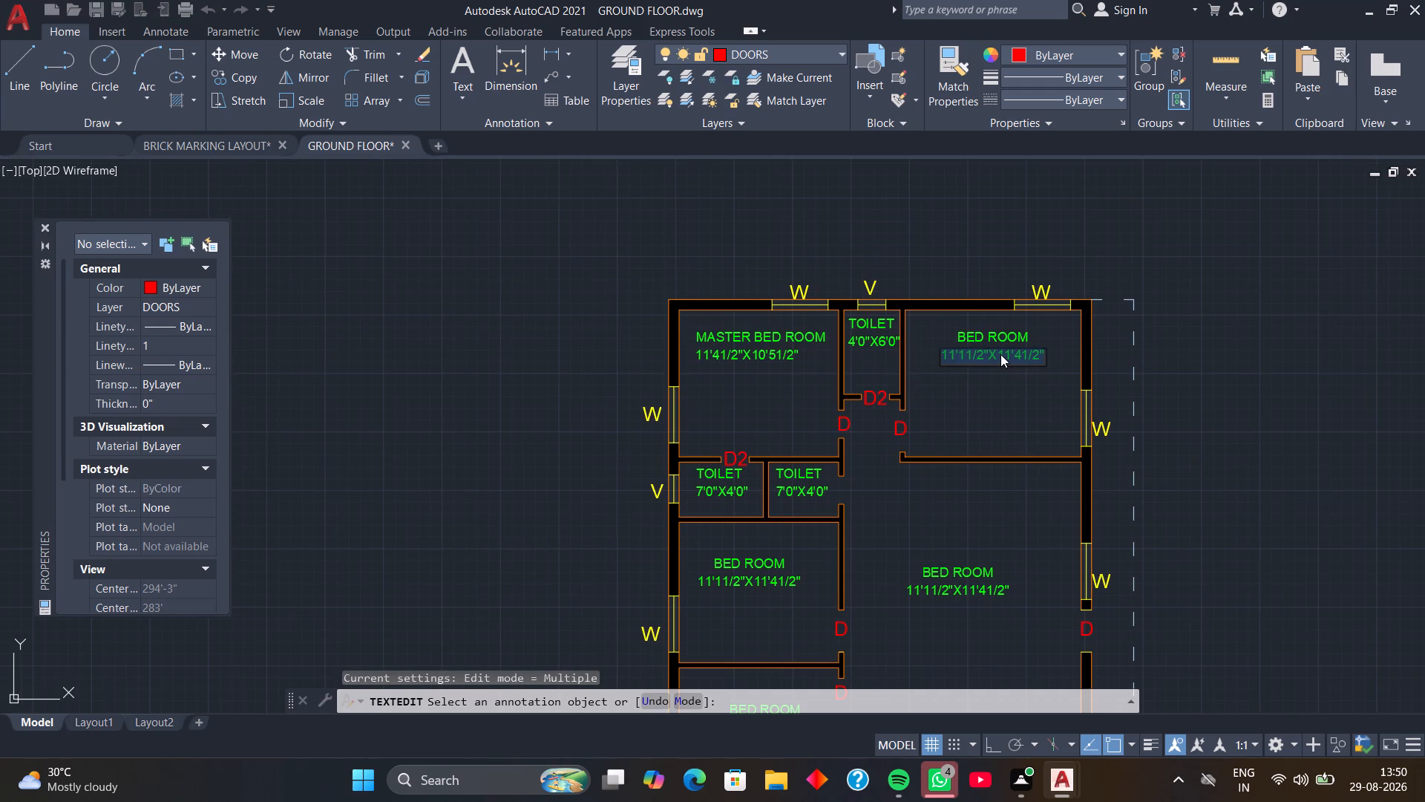
type("12'61/")
key("2")
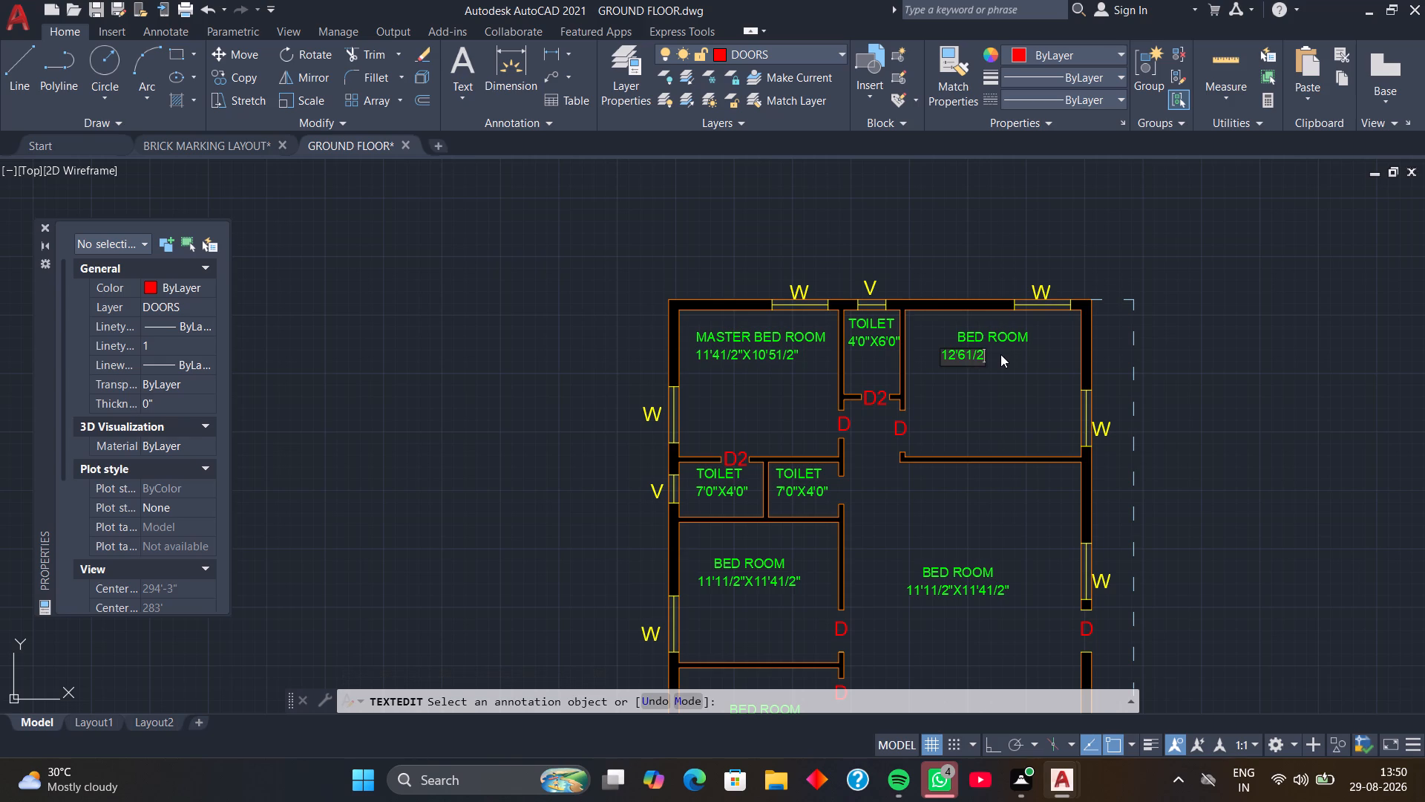
type("\"X")
type("10'")
type("51/")
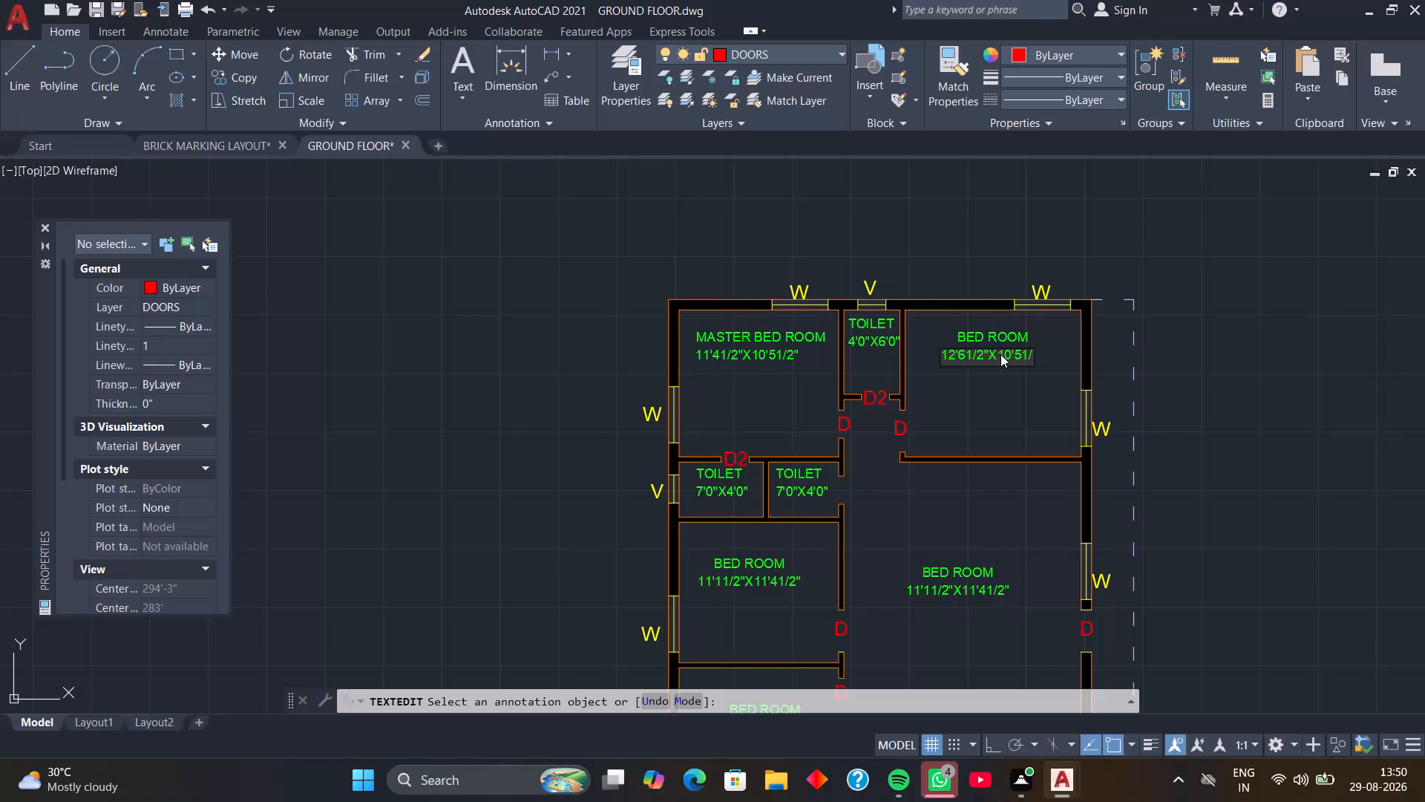
key("2")
key("shift+quotedbl")
key("Return")
Change the size text of the west toilet below the master bedroom to 6'0"X3'11".
middle_click_drag(911, 498, 1084, 486)
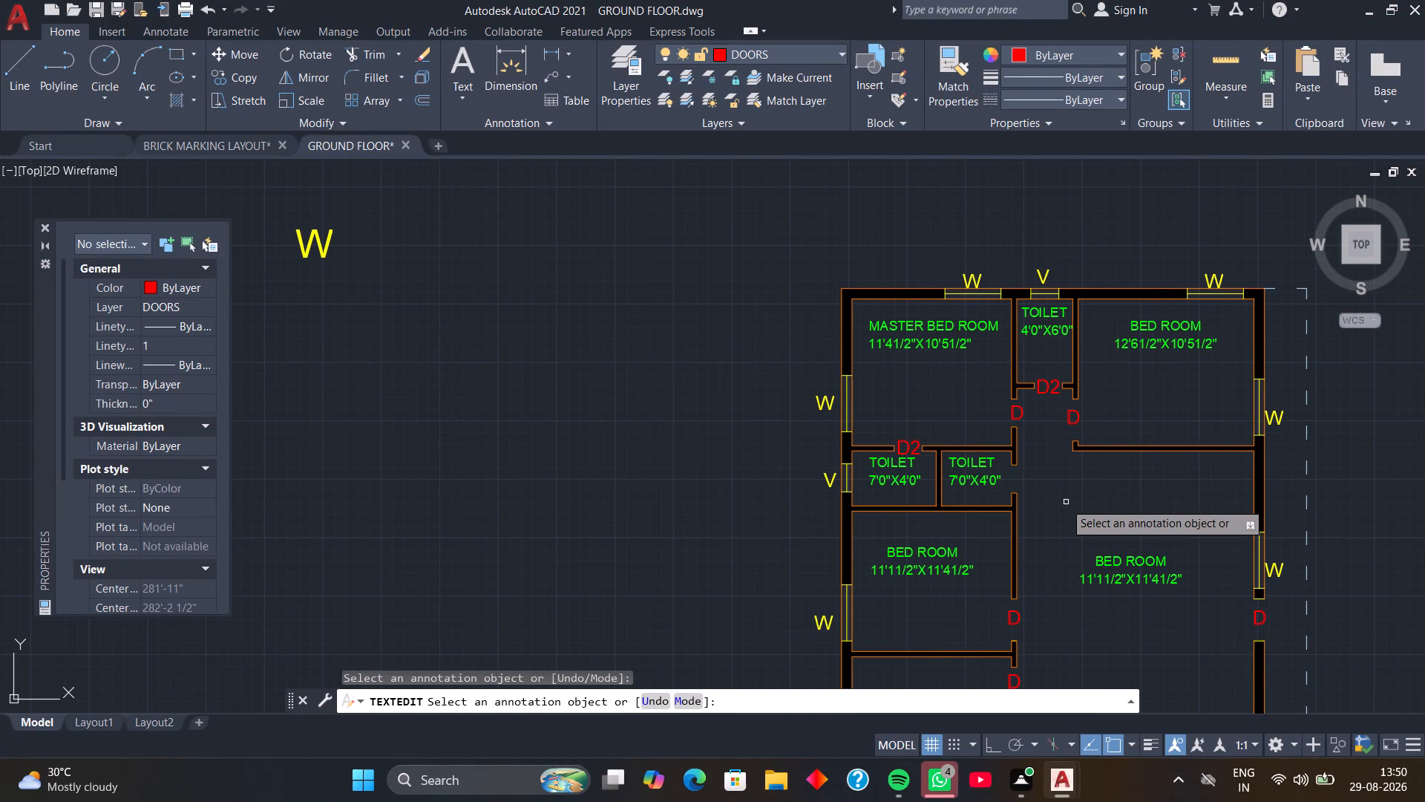
left_click(915, 483)
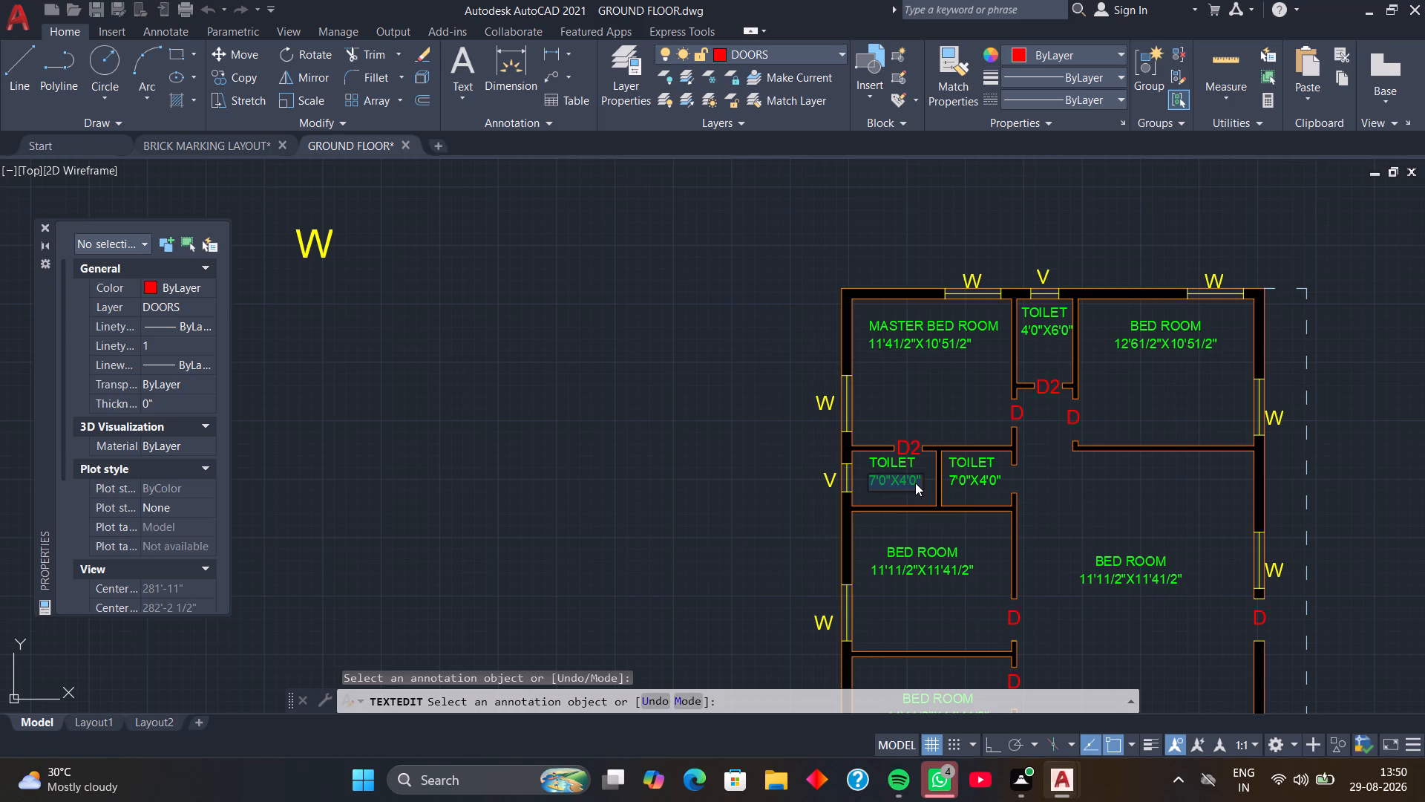
type("6'0\"")
key("x")
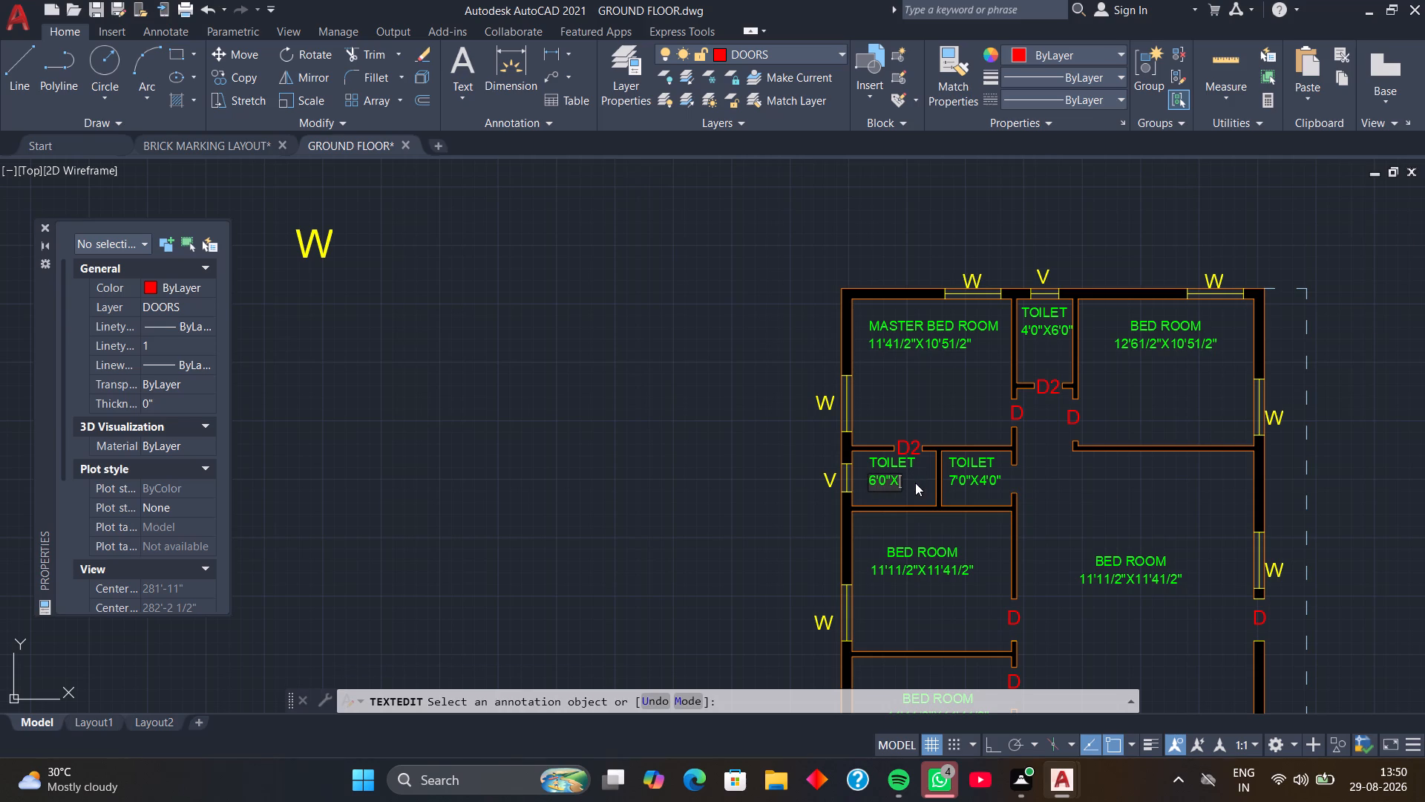
key("3")
key("apostrophe")
type("11\"")
key("Return")
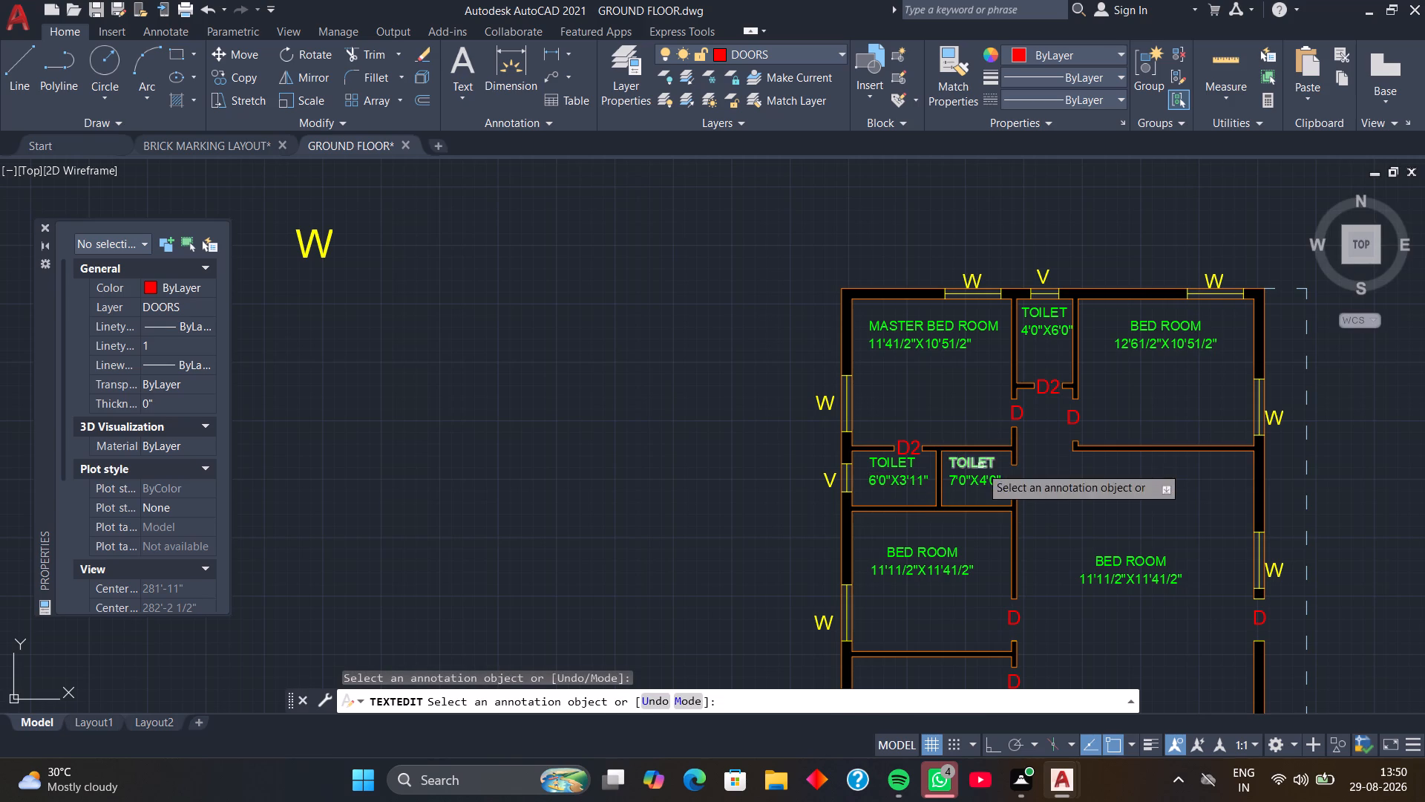
Change the name text of the small room east of that toilet to POOJA.
left_click(980, 466)
type("POOJA")
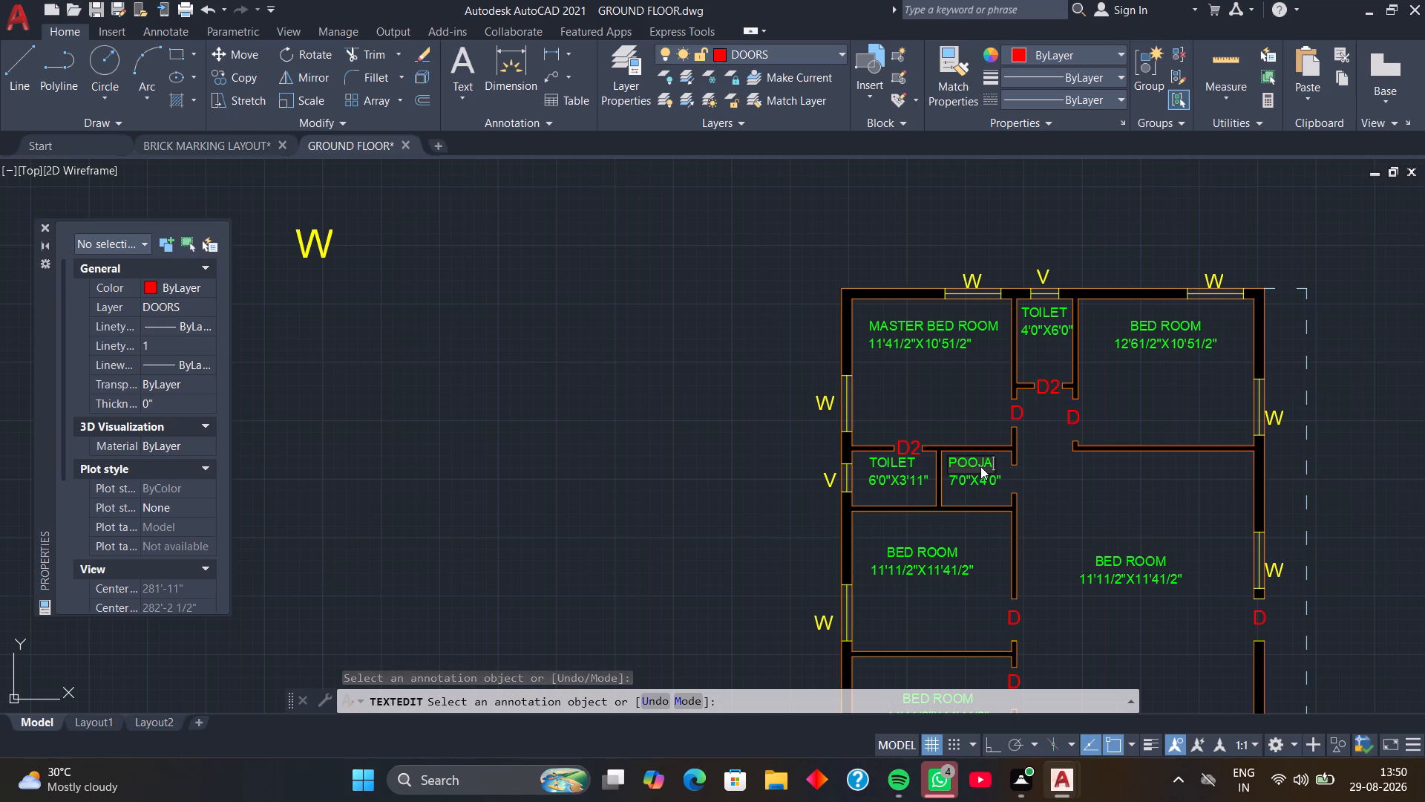
key("Return")
Change the POOJA room's size text to 5'0"X3'11".
left_click(980, 480)
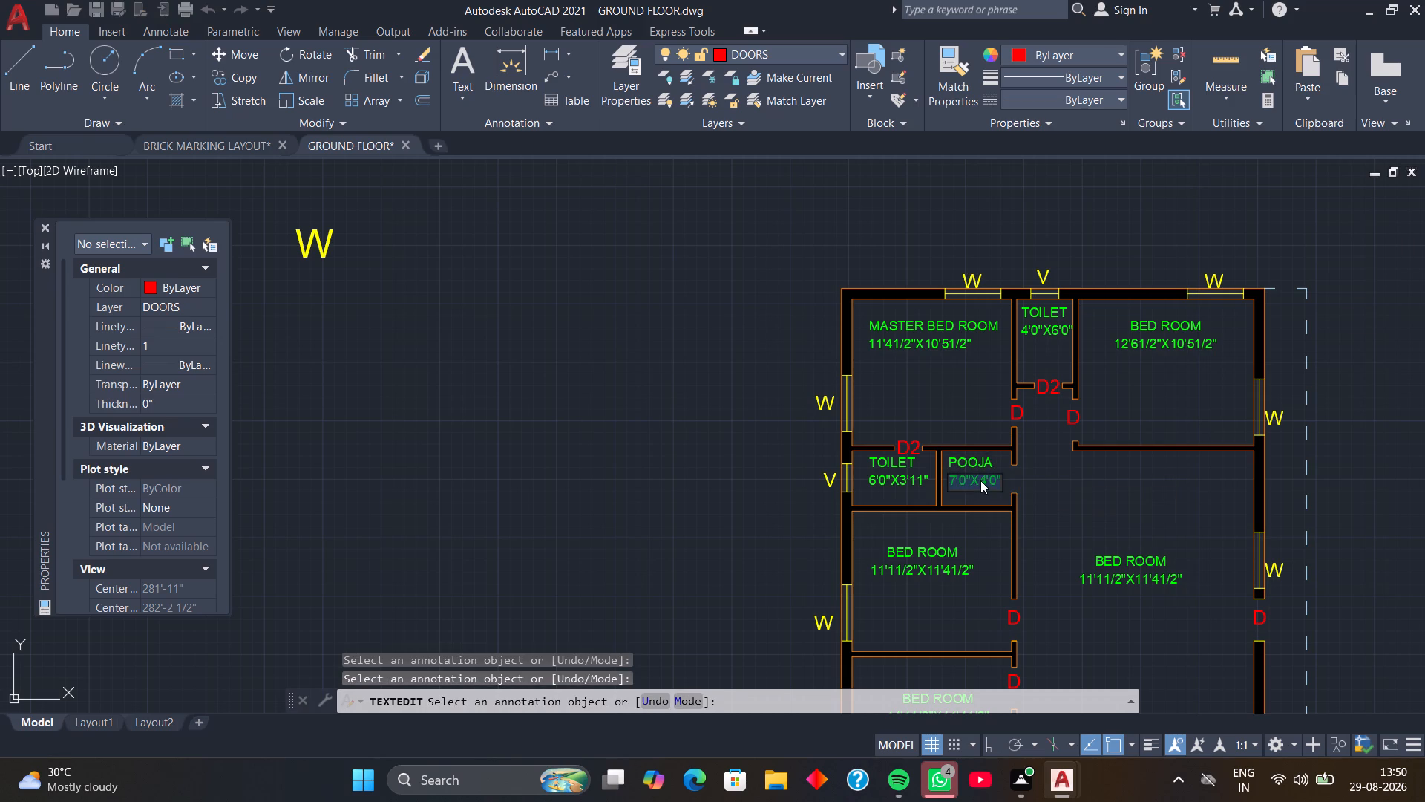
type("5'0\"")
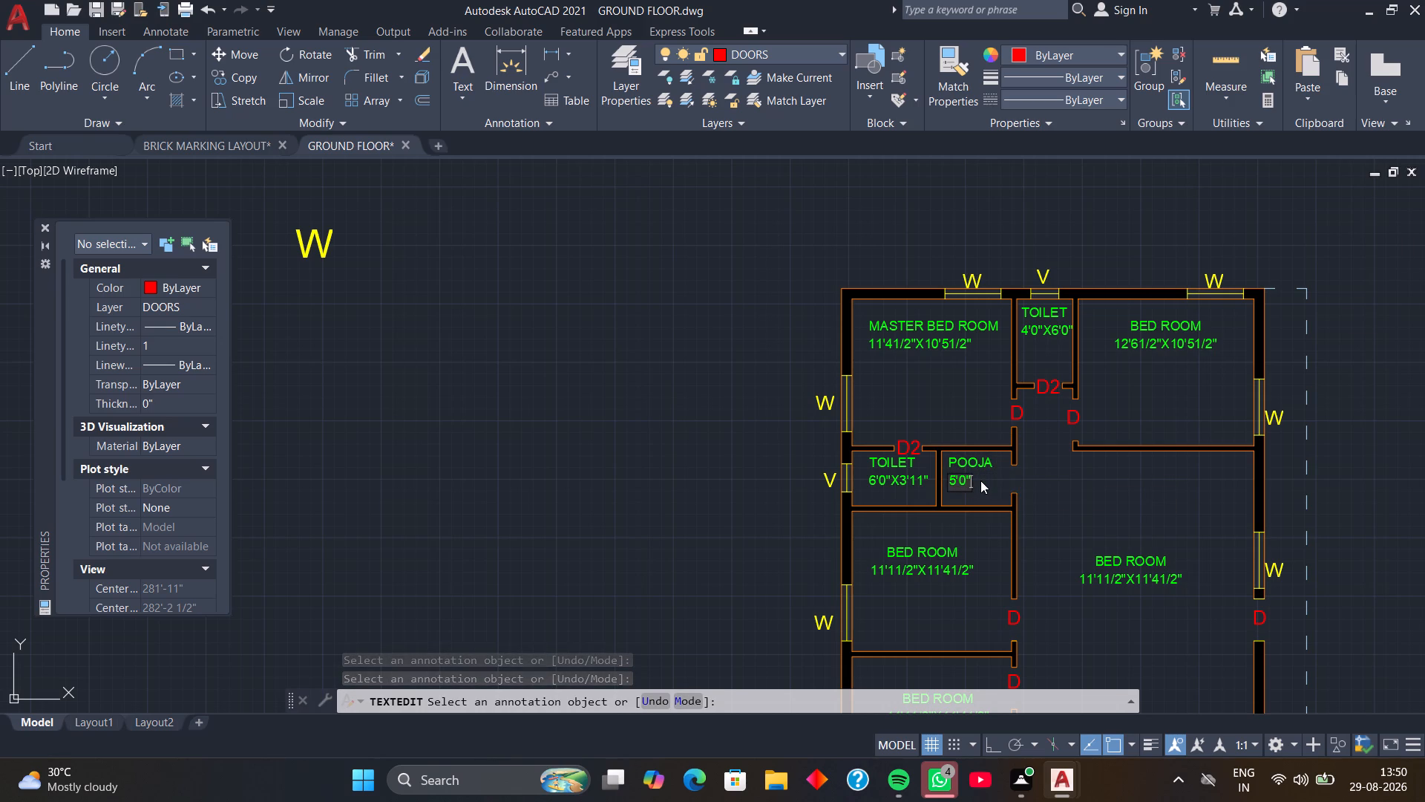
key("x")
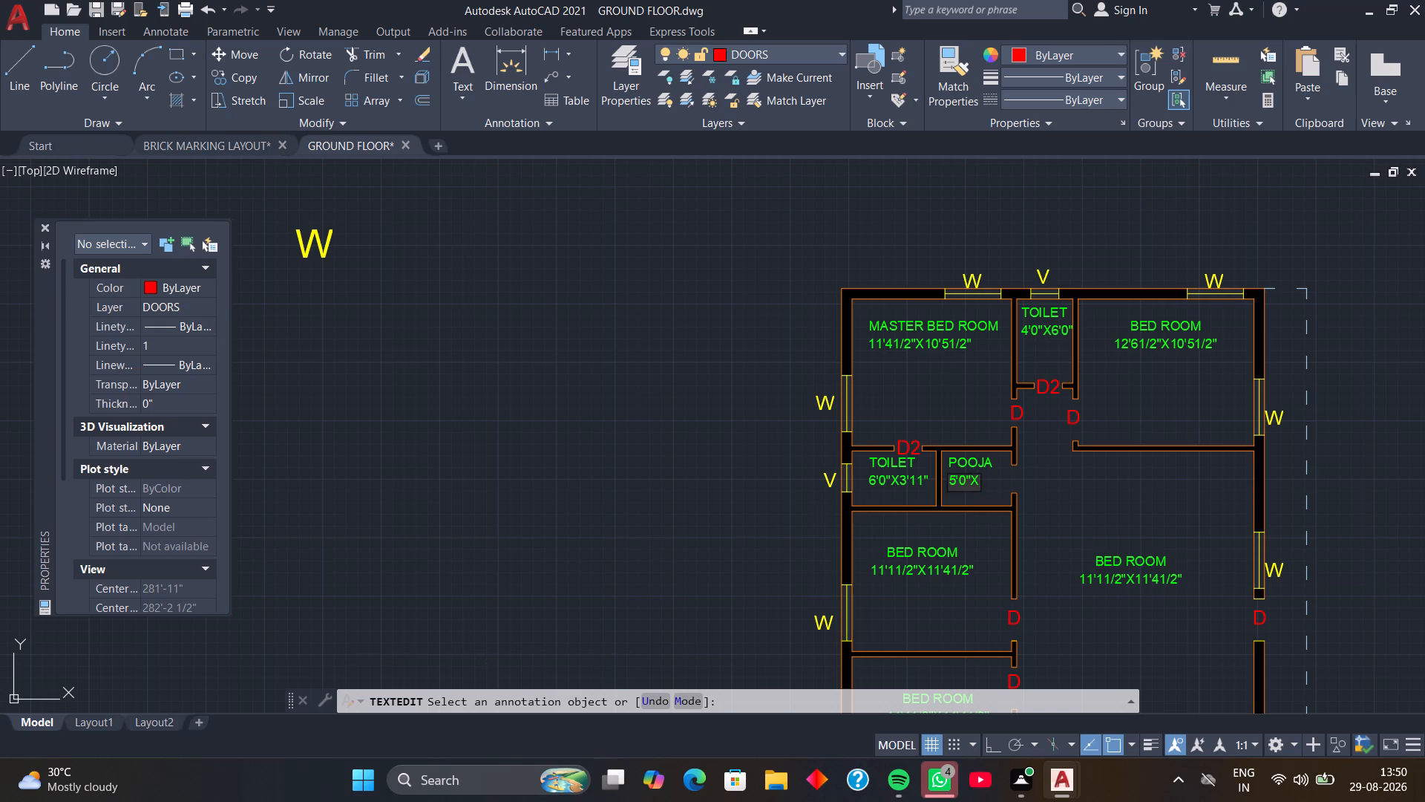
type("3'")
type("11\"")
key("Return")
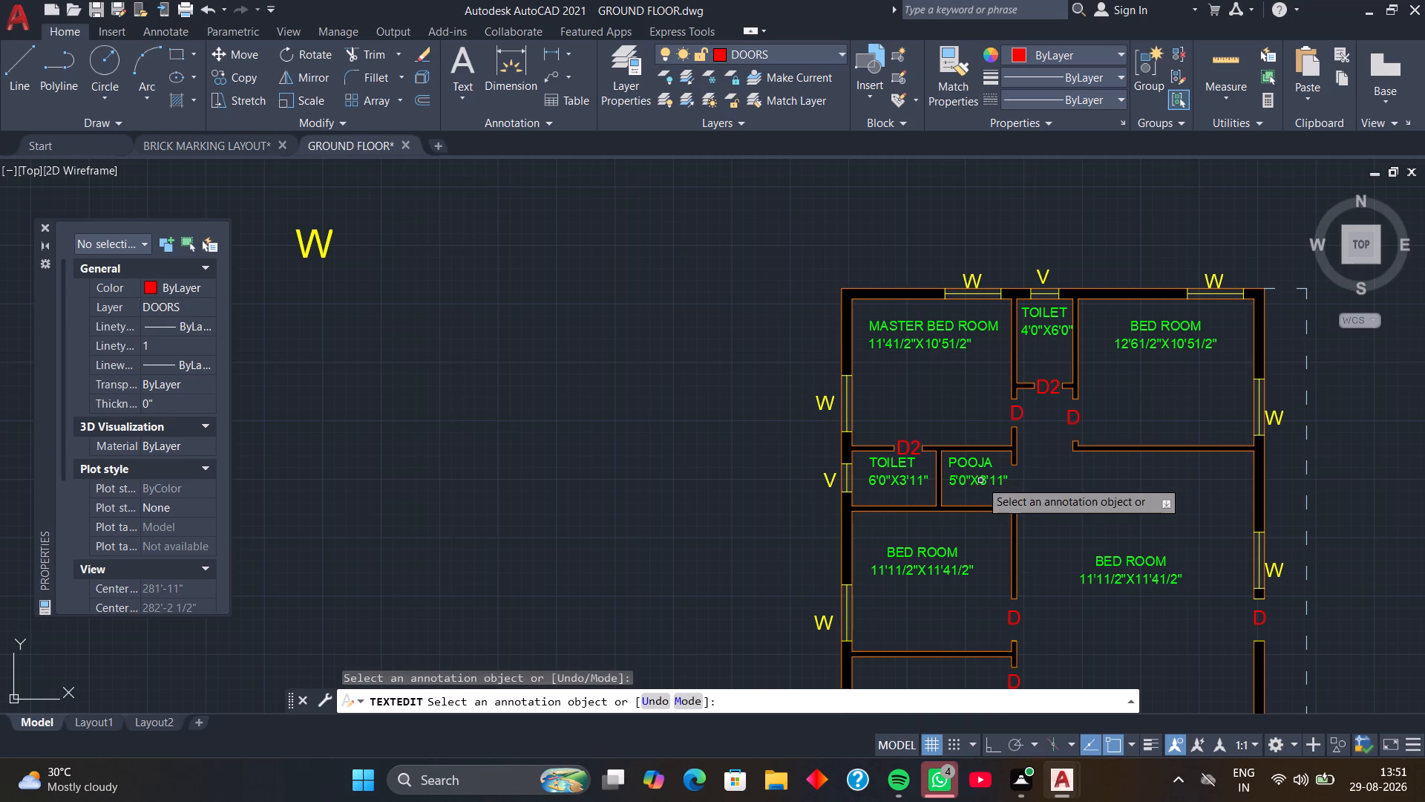
Change the name text of the large room on the plan's east side to HALL.
middle_click_drag(1037, 554, 1013, 449)
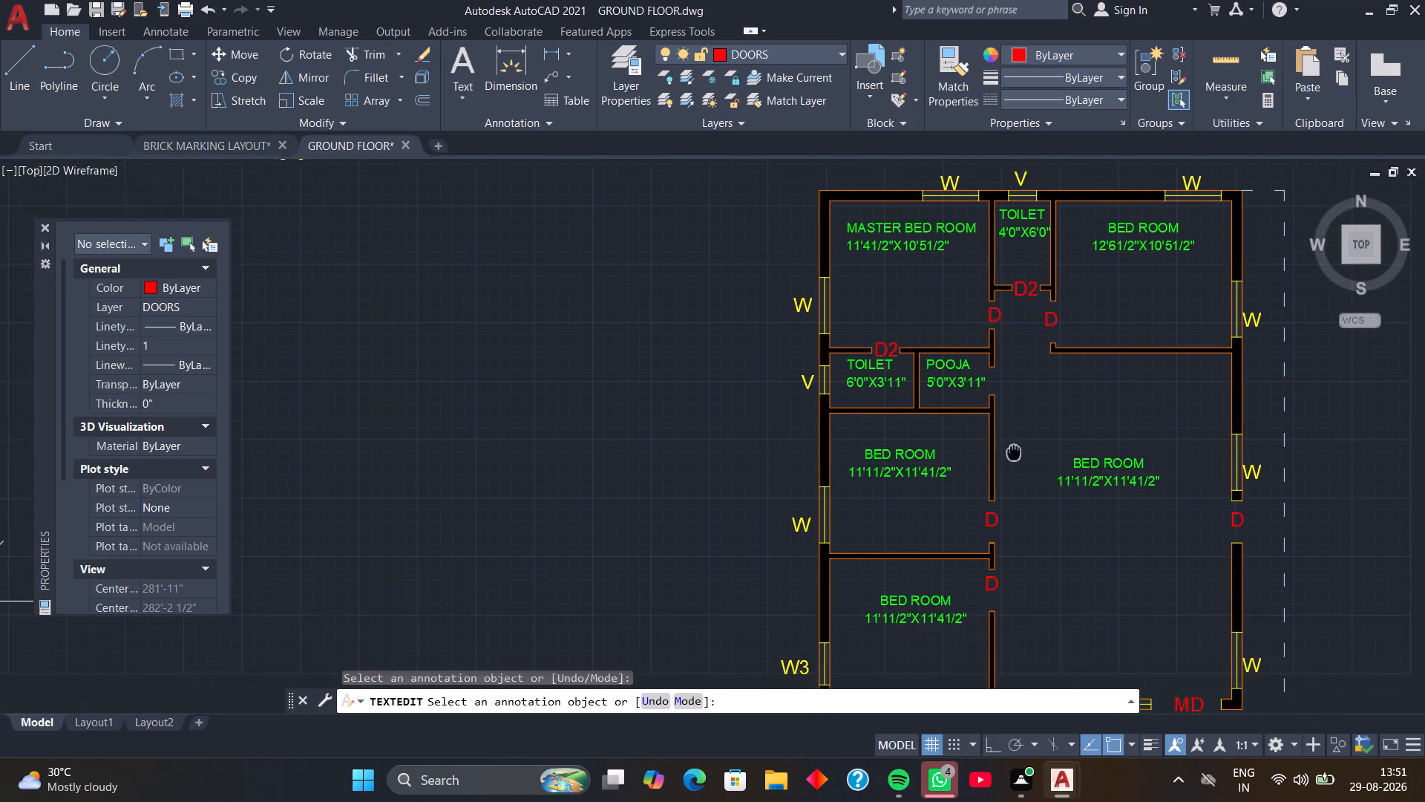
middle_click_drag(1013, 449, 1009, 426)
left_click(1110, 437)
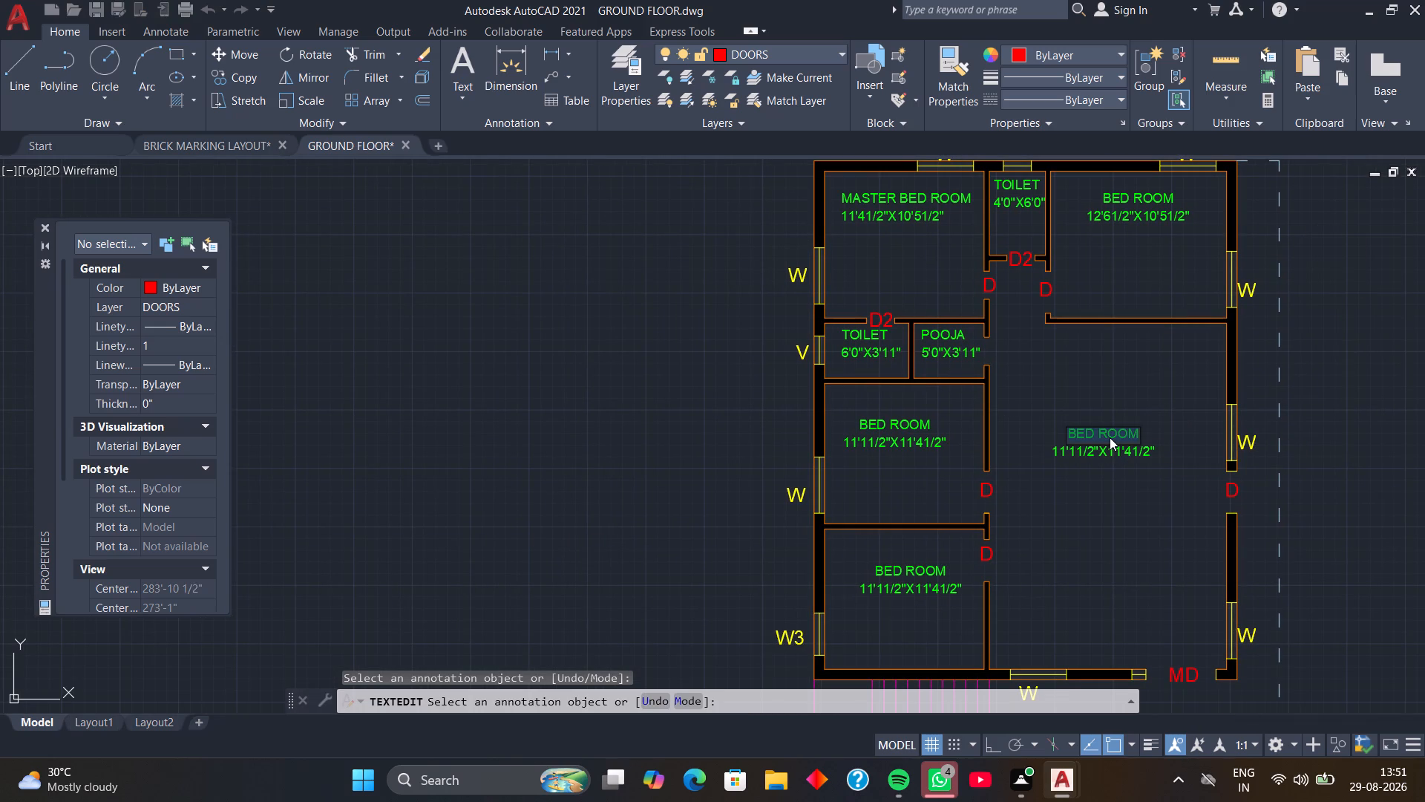
type("HA")
type("LL")
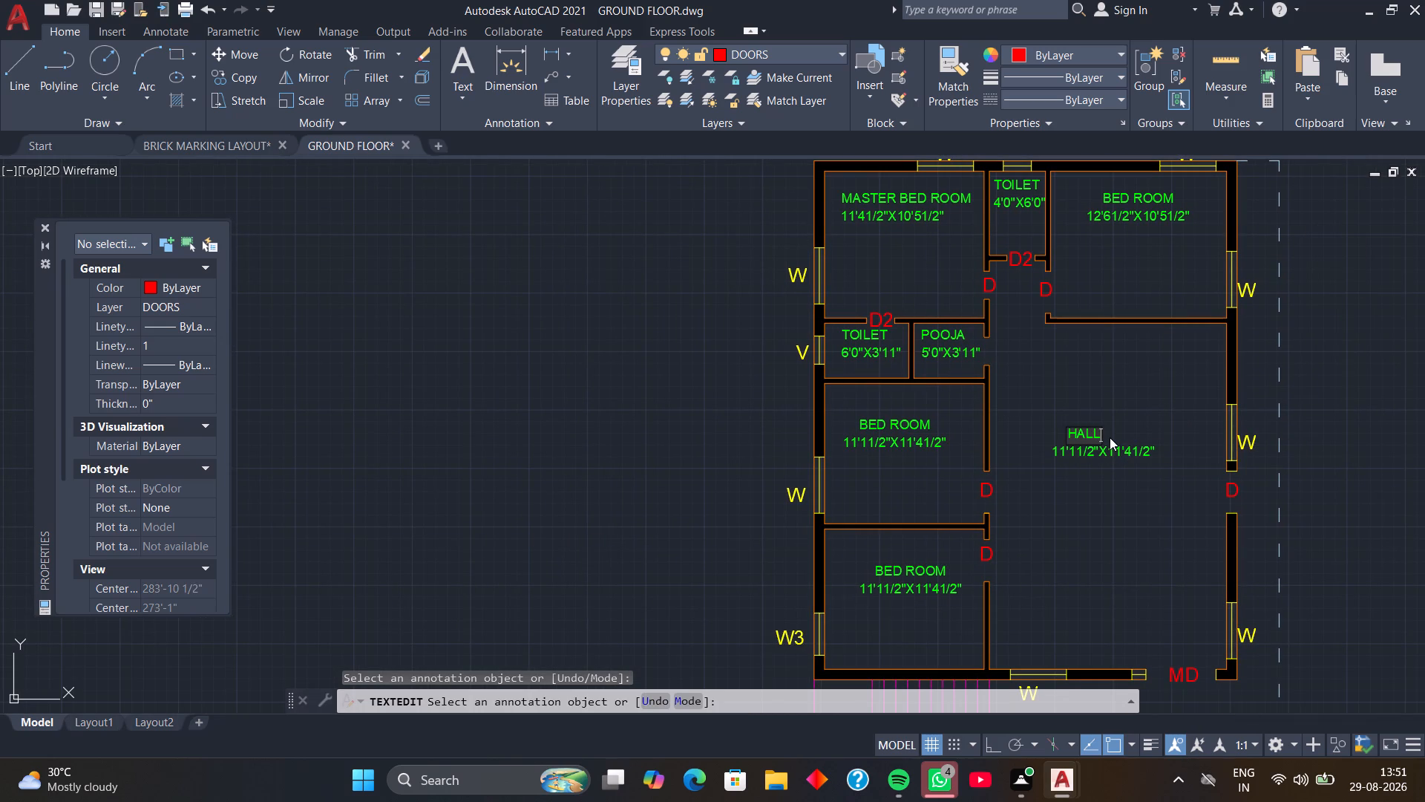
key("Return")
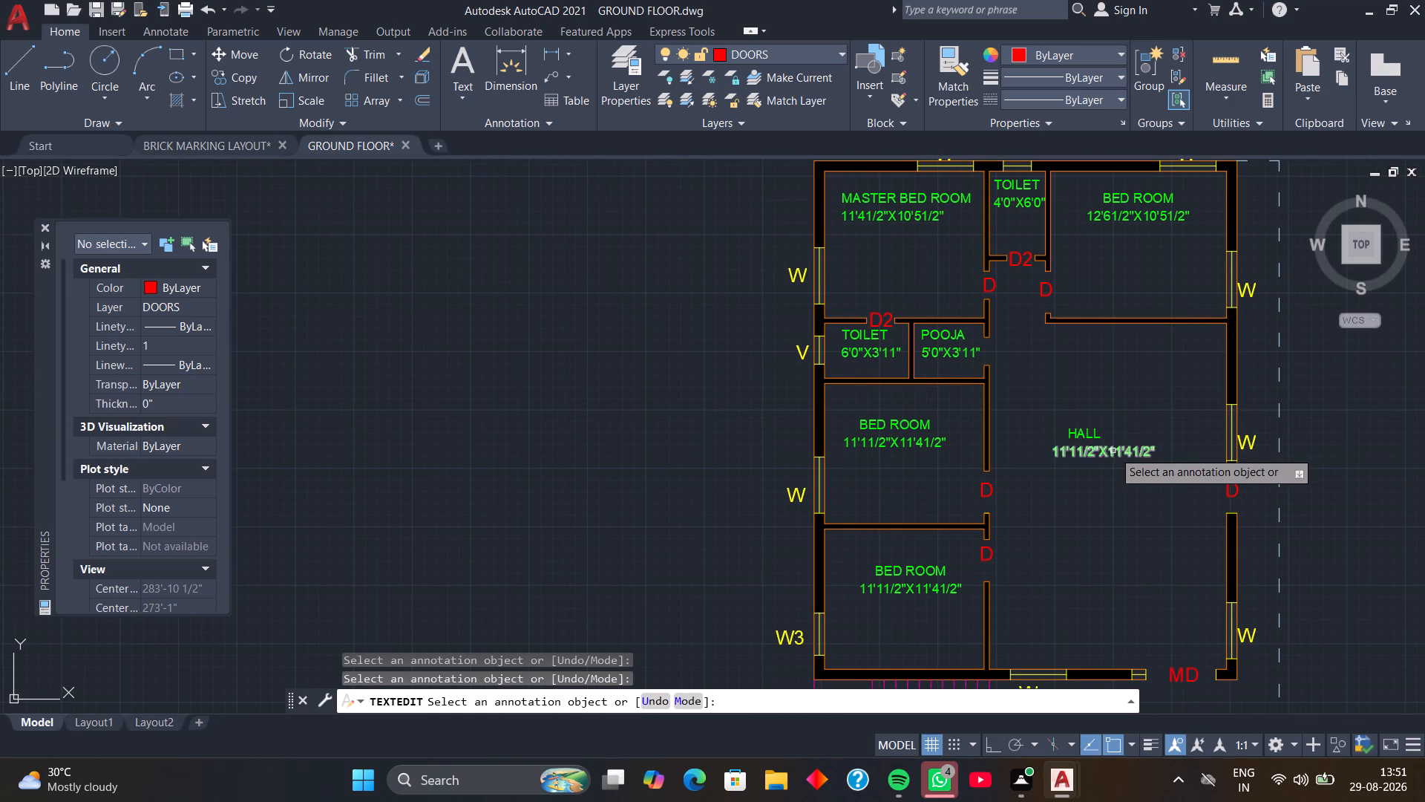
Change the size text of the HALL in the lower plan to 16'11"X24'81/2".
left_click(1113, 451)
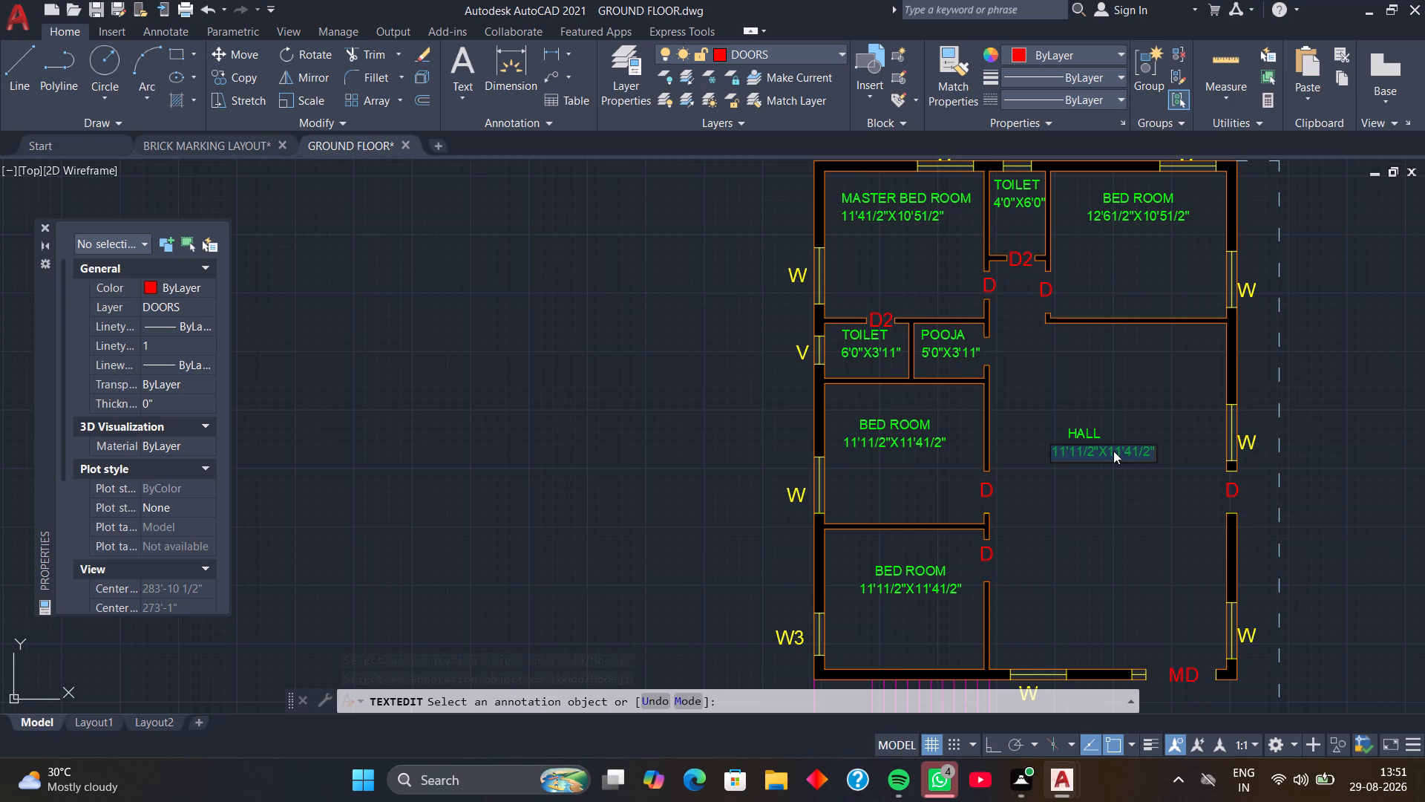
key("1")
key("6")
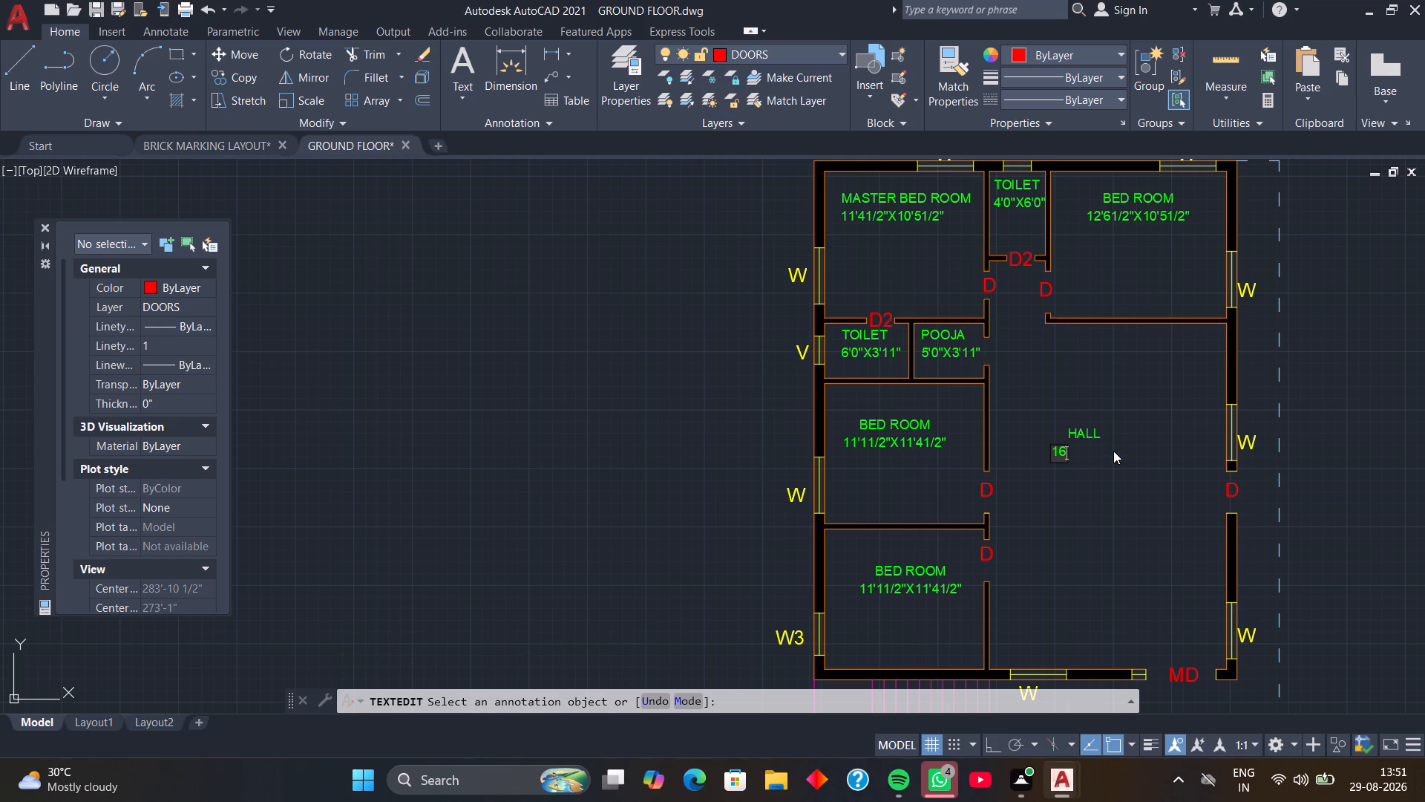
type("'11\"")
key("x")
type("24")
key("apostrophe")
key("8")
type("1/2\"")
key("Return")
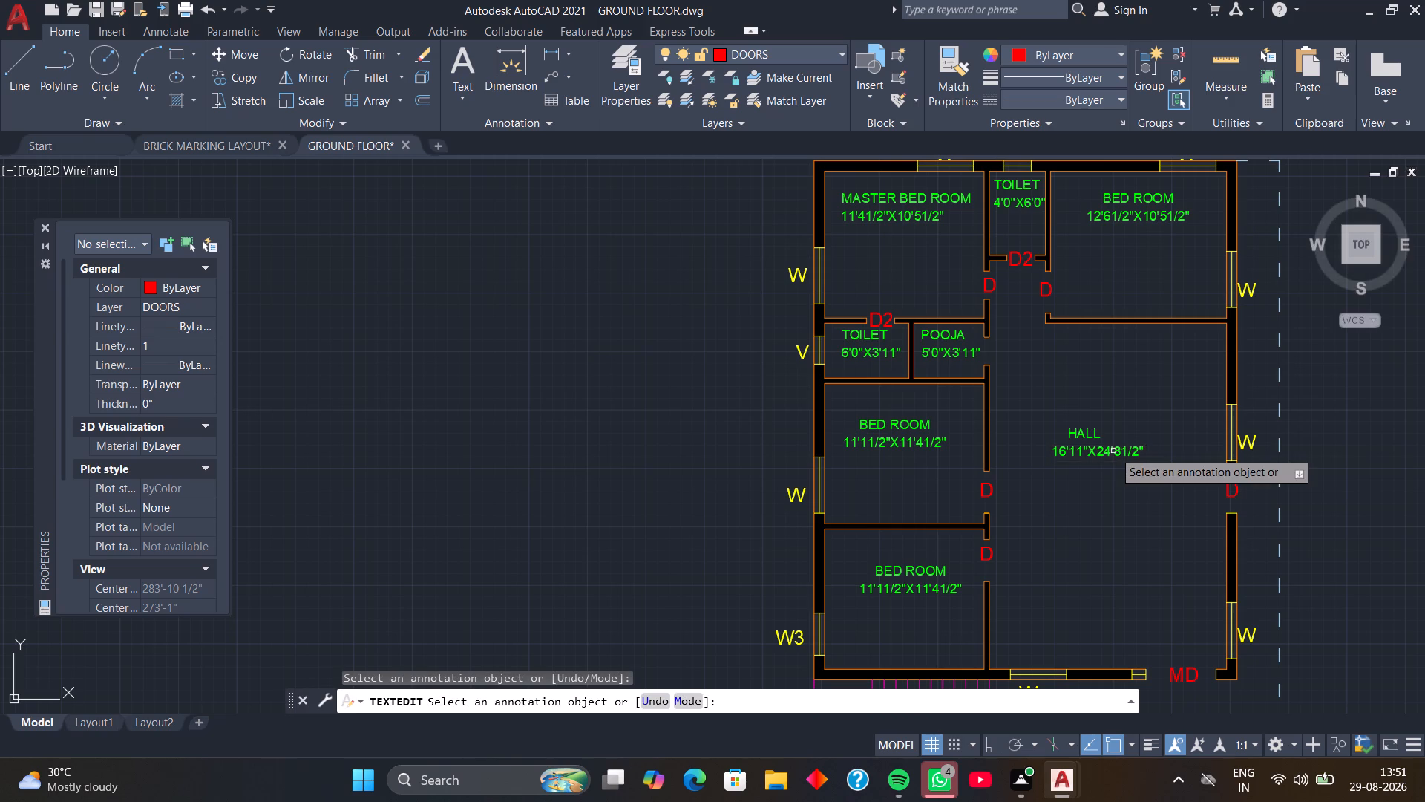
Change the size text of the west bedroom below the toilet and pooja to 11'41/2"X10'0".
left_click(937, 443)
type("11")
key("apostrophe")
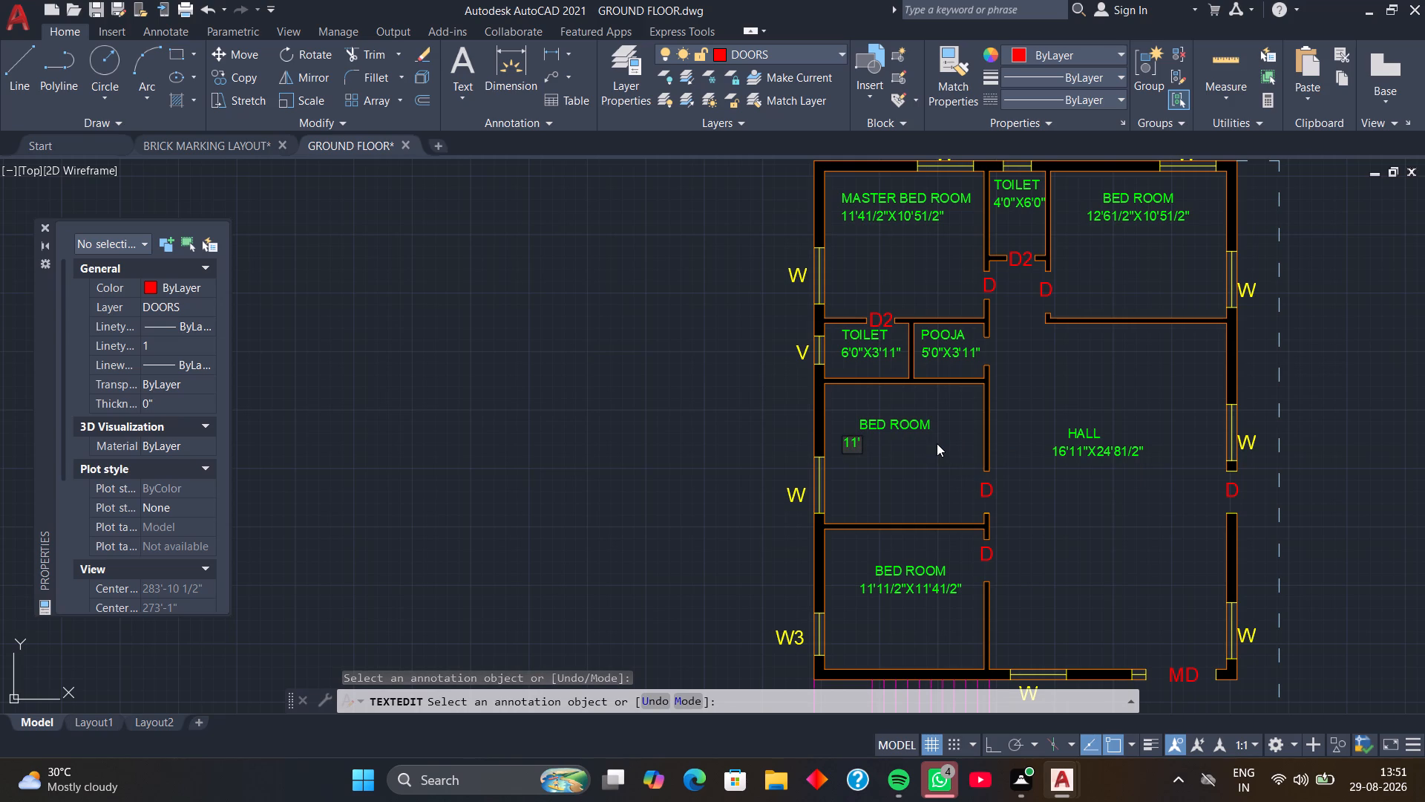
type("41")
key("slash")
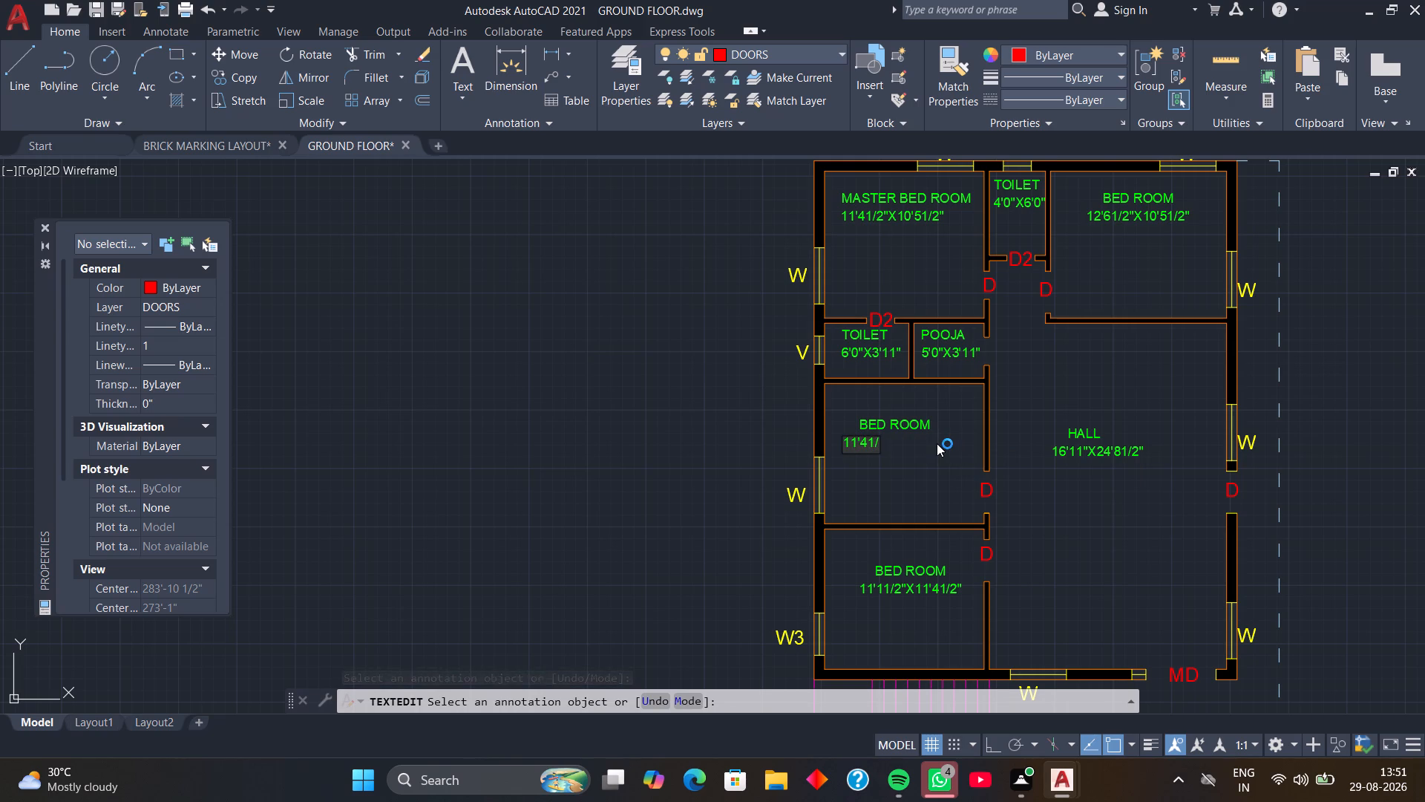
key("2")
key("shift+quotedbl")
key("x")
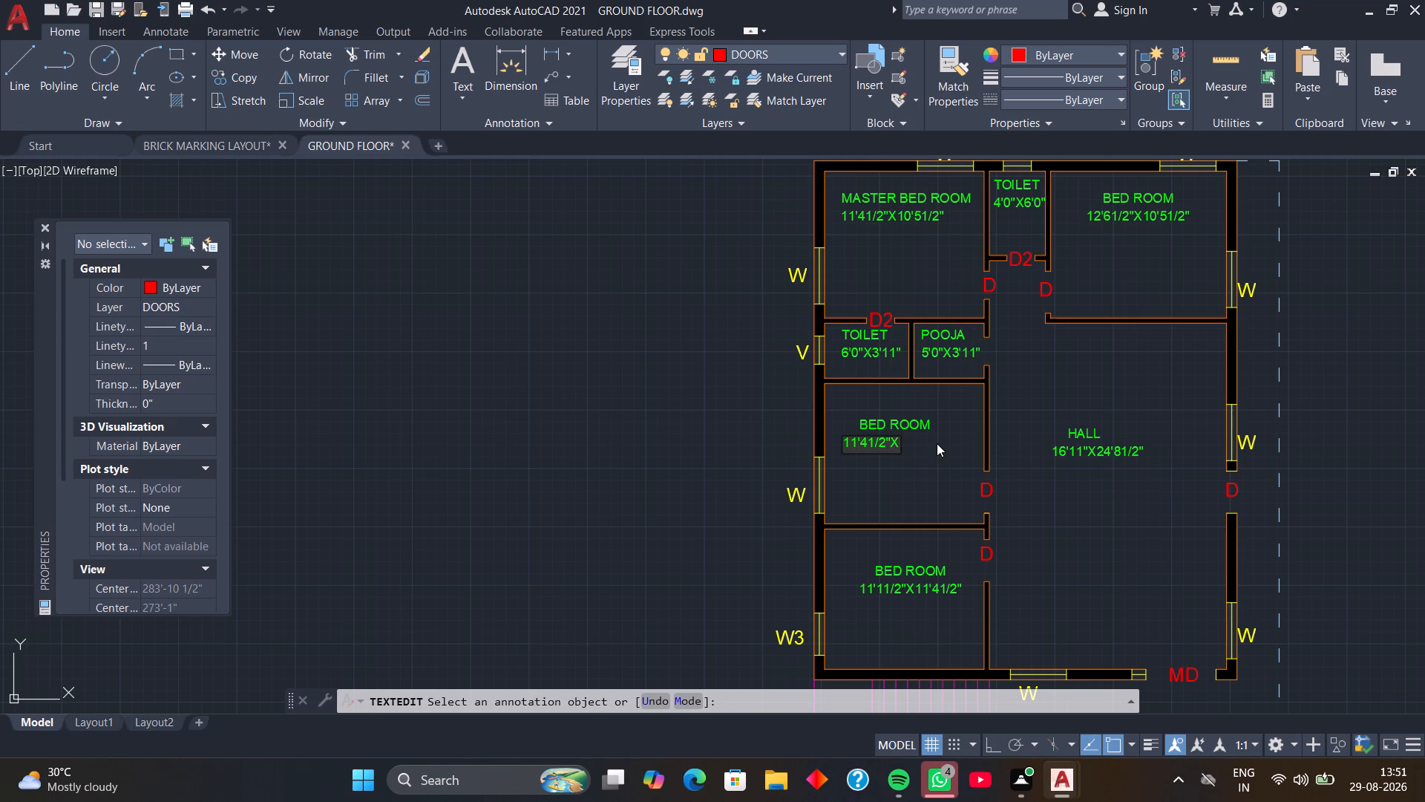
type("10'0\"")
key("Return")
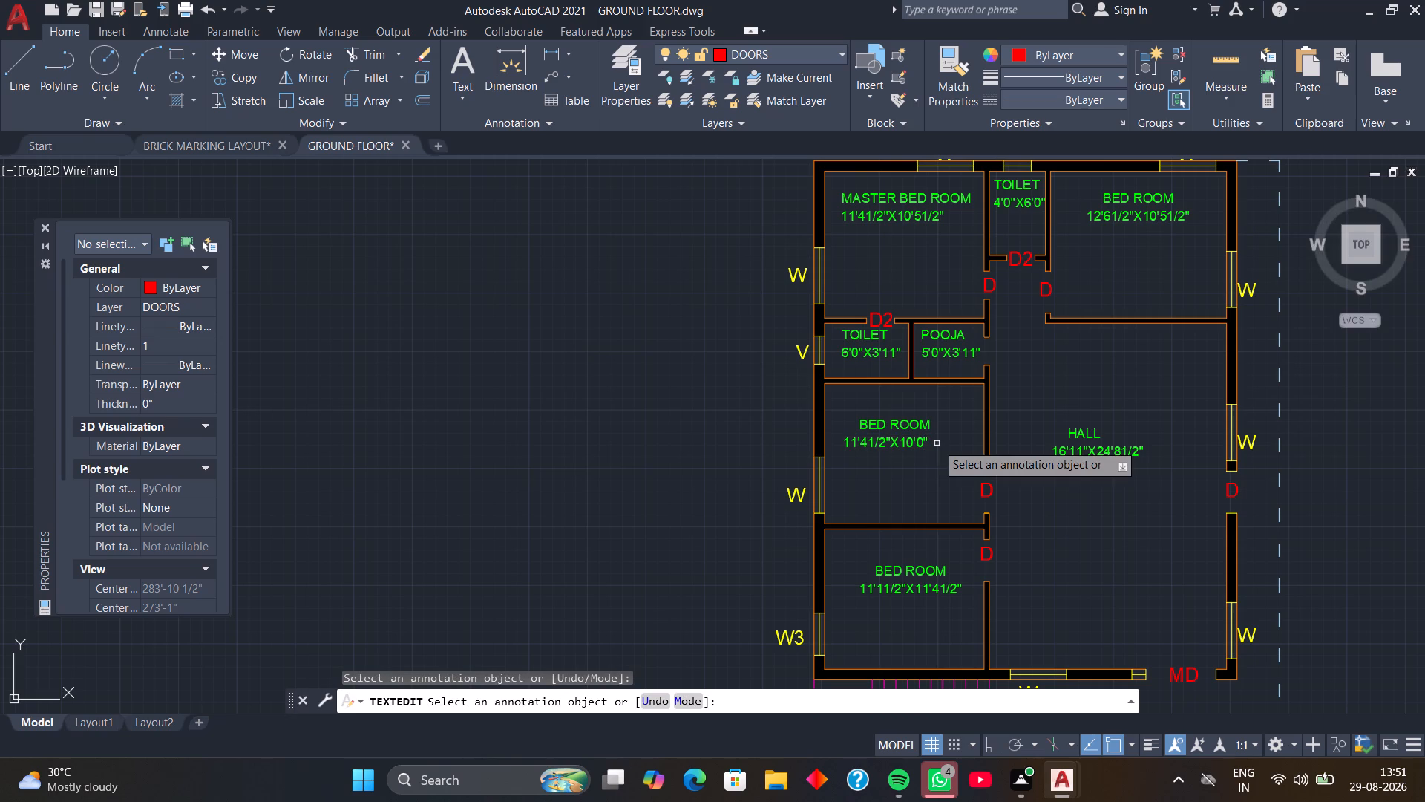
Change the name text of the southwest room in the lower plan to KITCHEN.
left_click(940, 576)
type("KIT")
key("c")
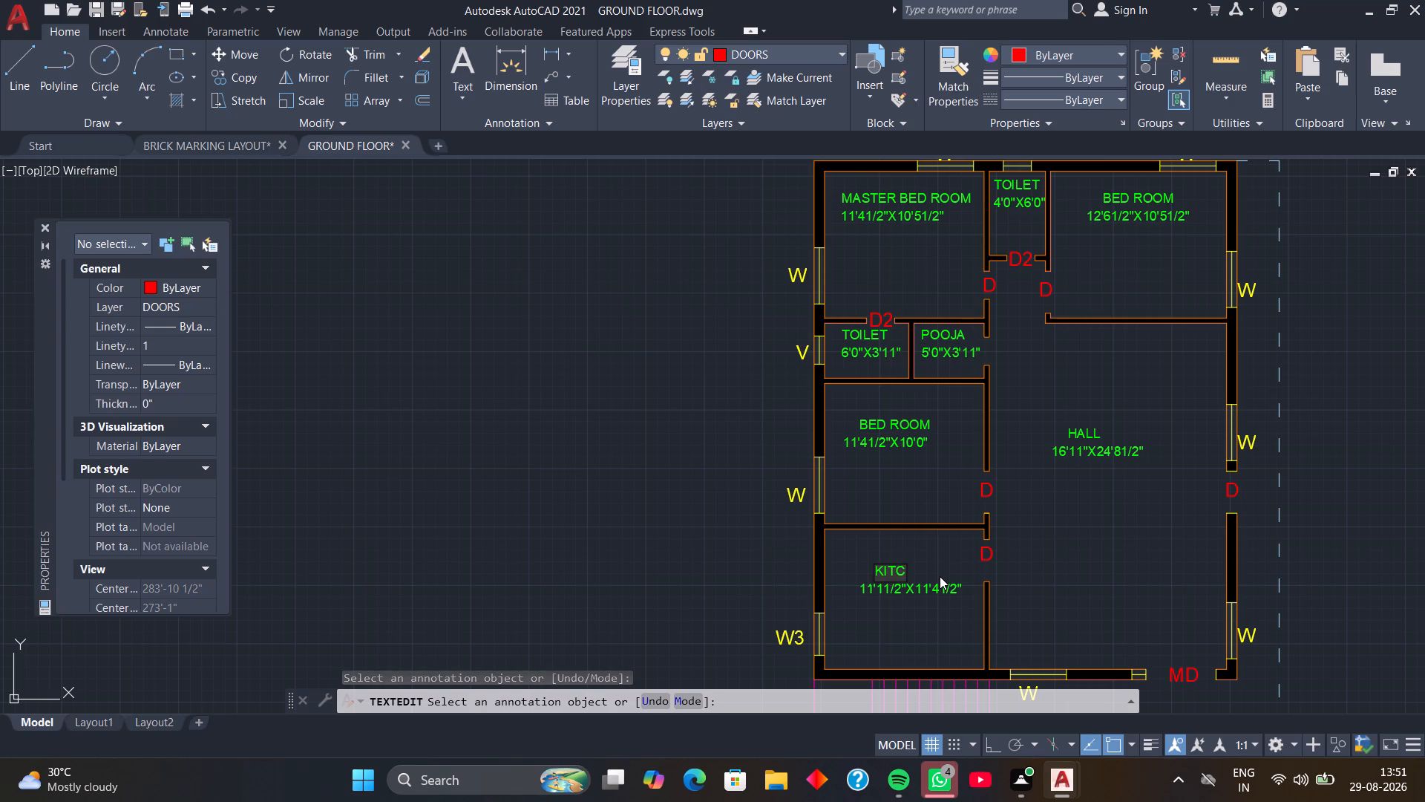
type("HEN")
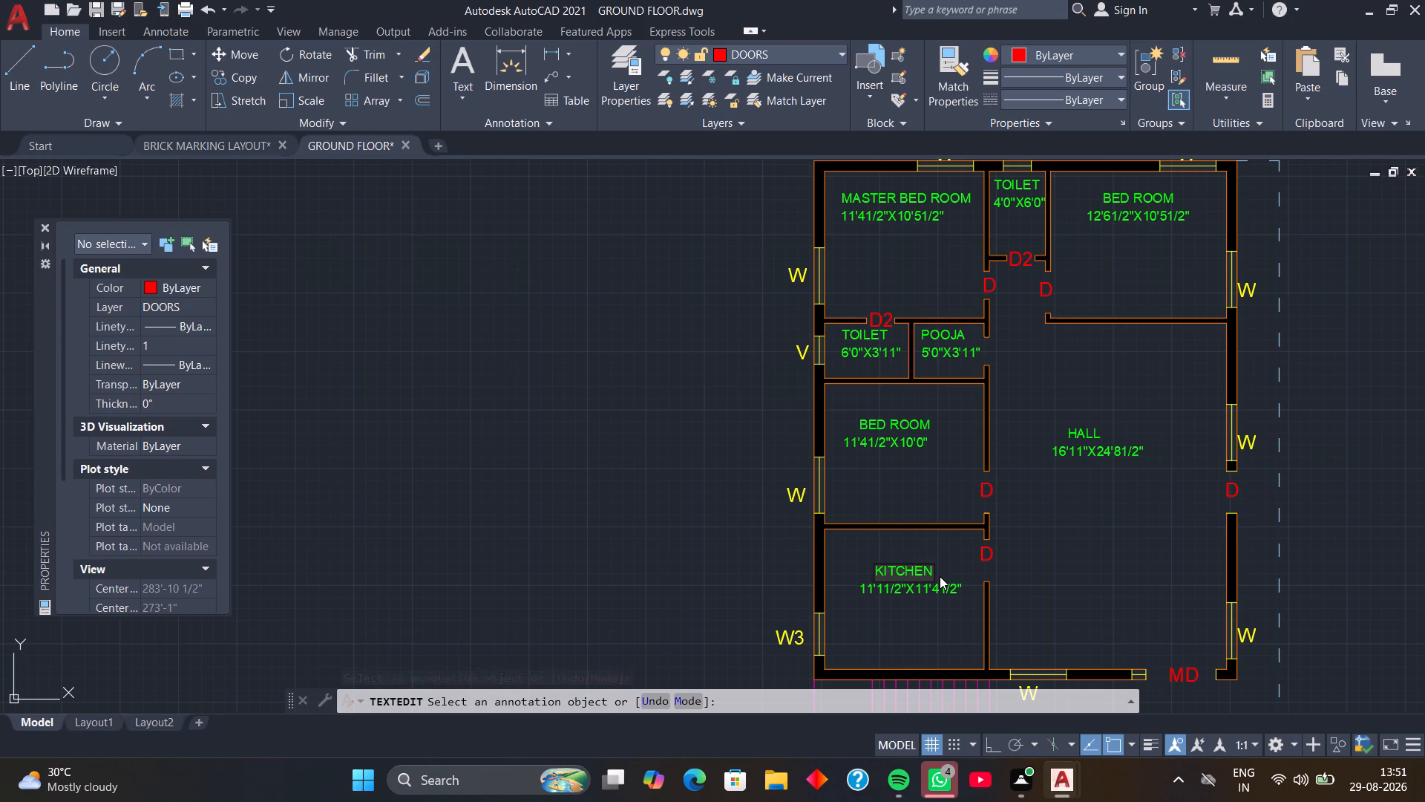
key("Return")
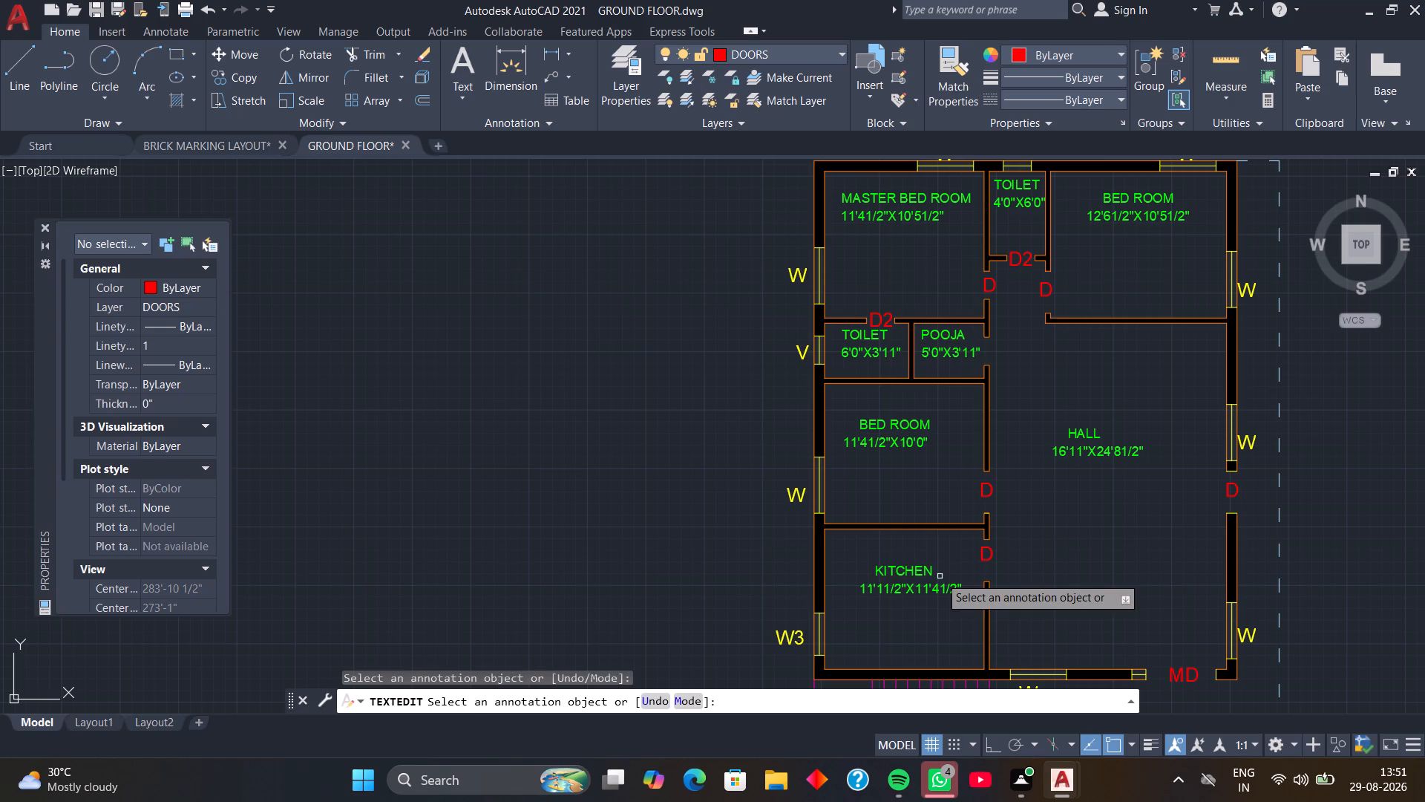
Change the size text of the KITCHEN in the lower plan to 11'41/2"X10'0" and finish text editing.
left_click(941, 589)
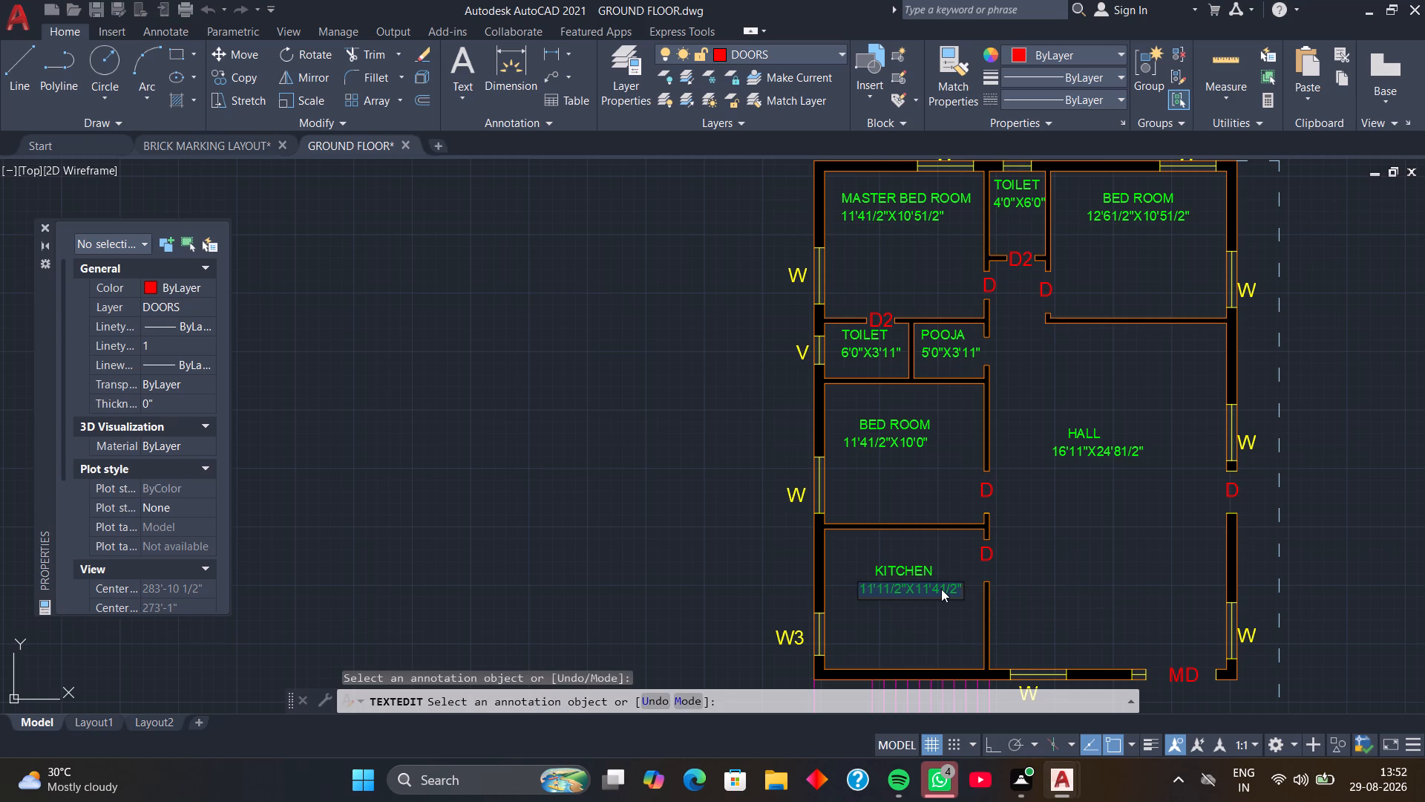
type("11")
key("apostrophe")
type("41/2\"")
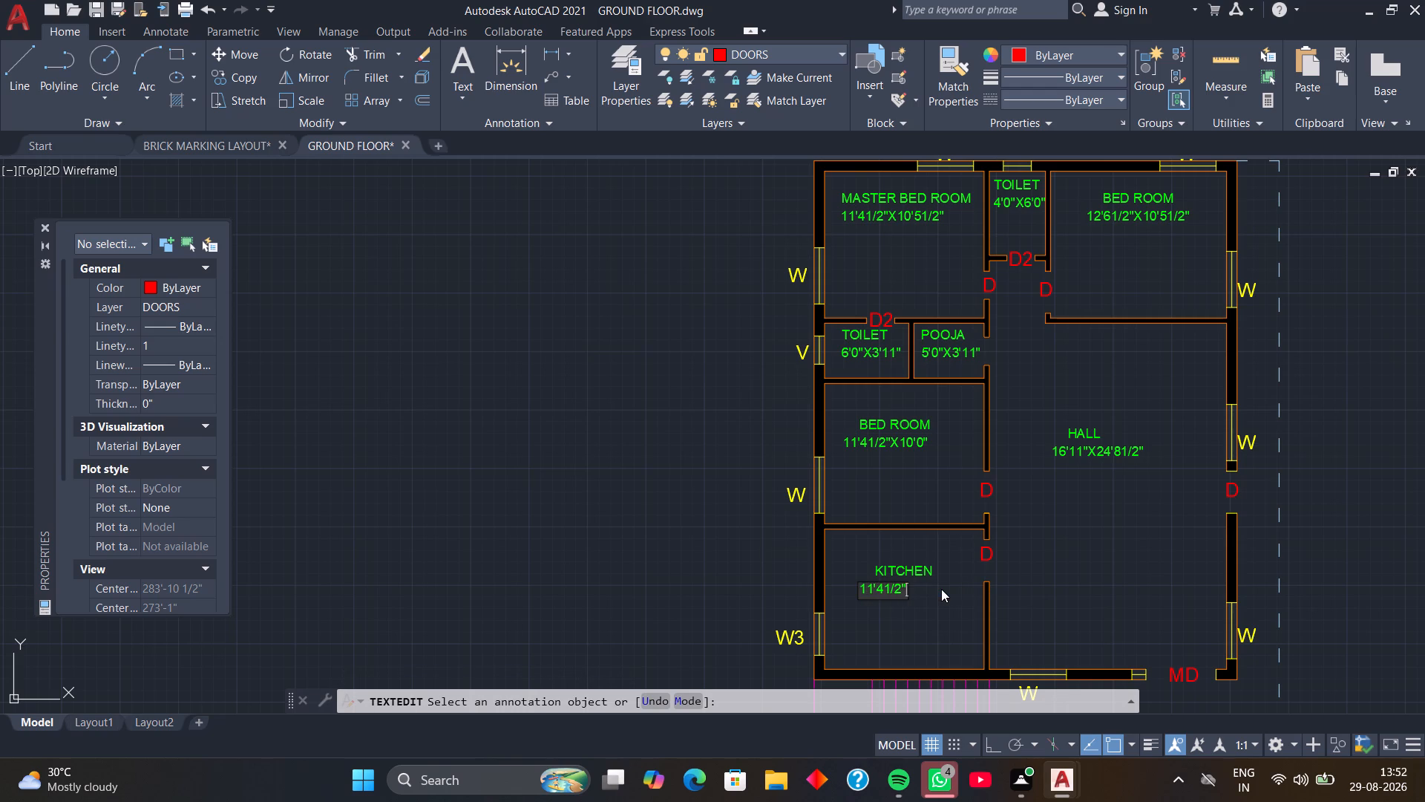
key("x")
type("10'0\"")
key("Return")
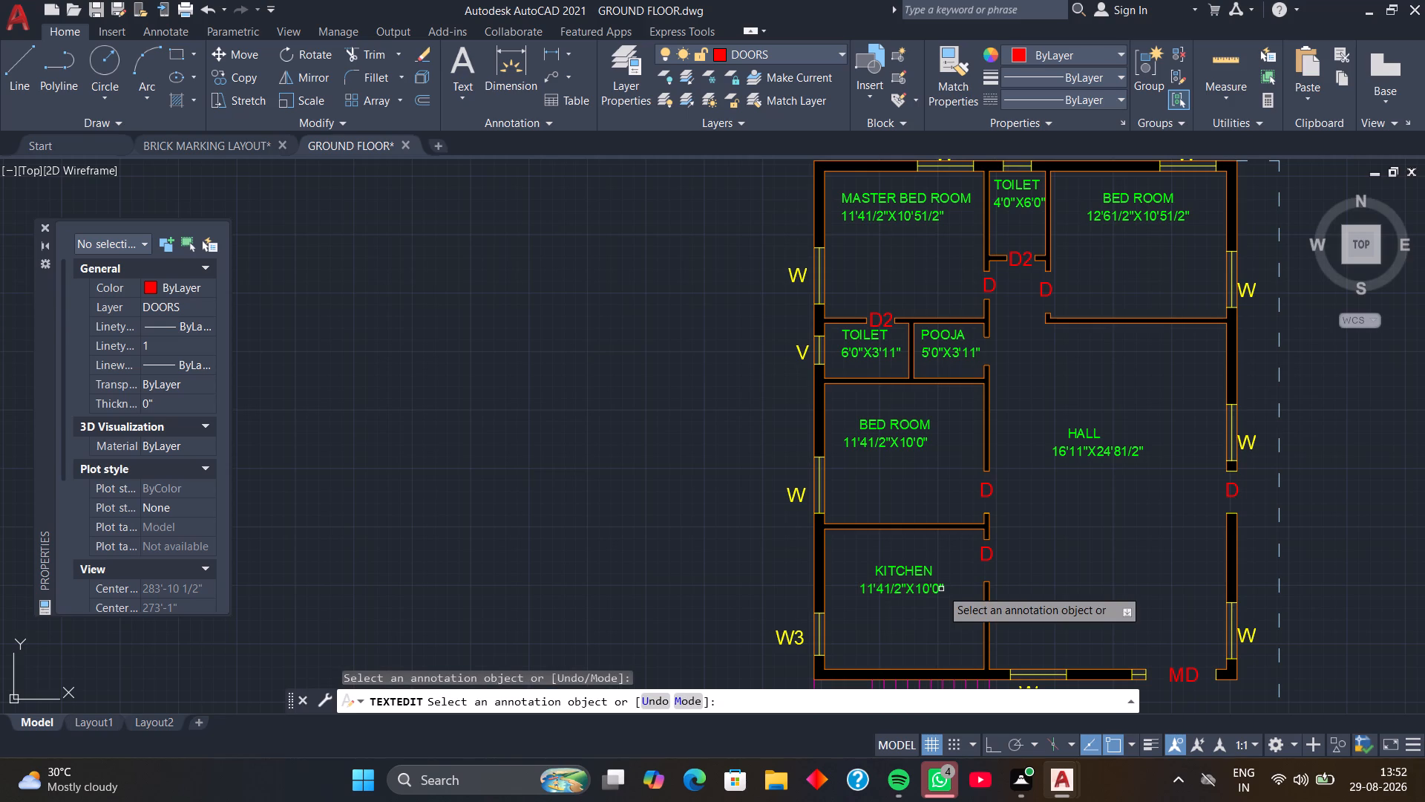
scroll(1090, 526, "down", 2)
middle_click_drag(1090, 526, 983, 453)
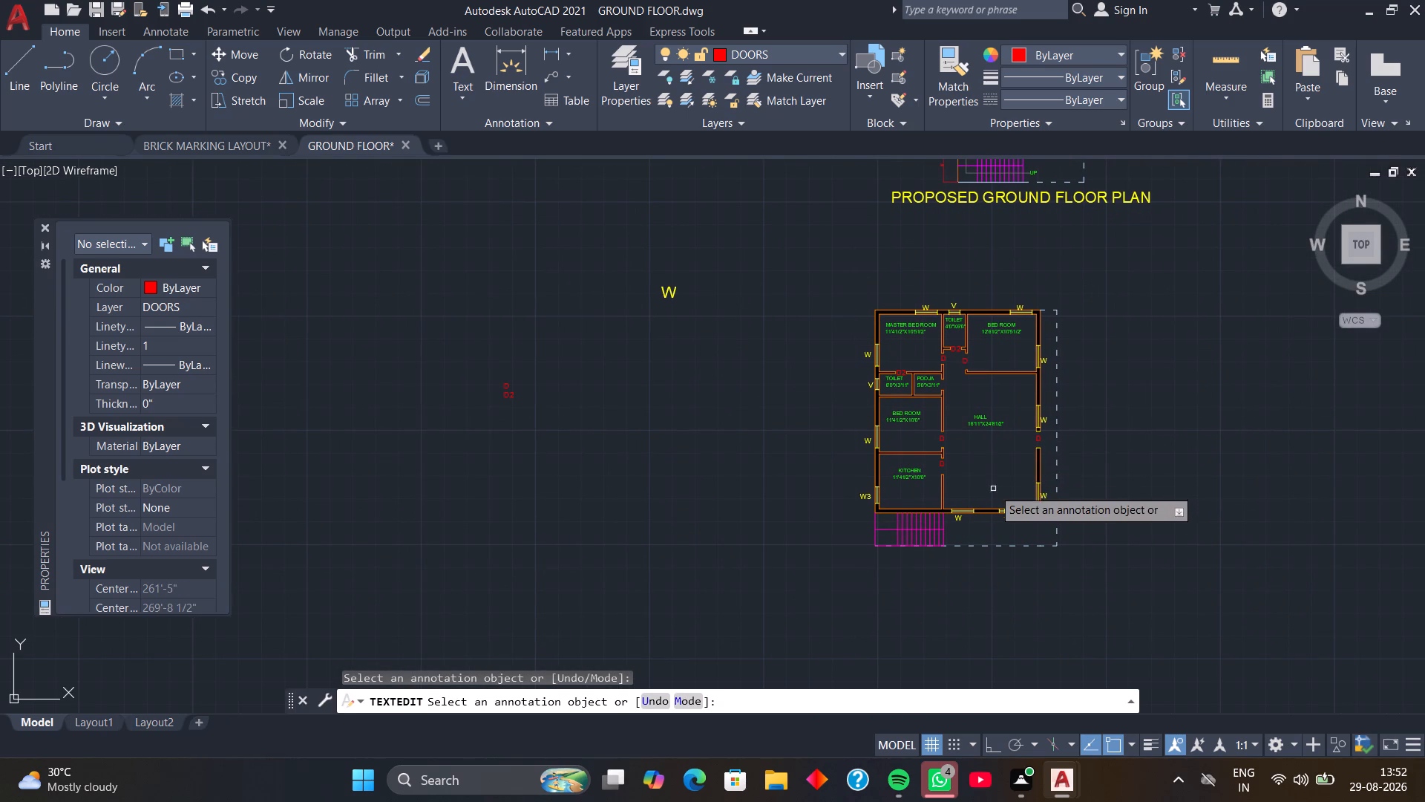
middle_click_drag(950, 264, 862, 507)
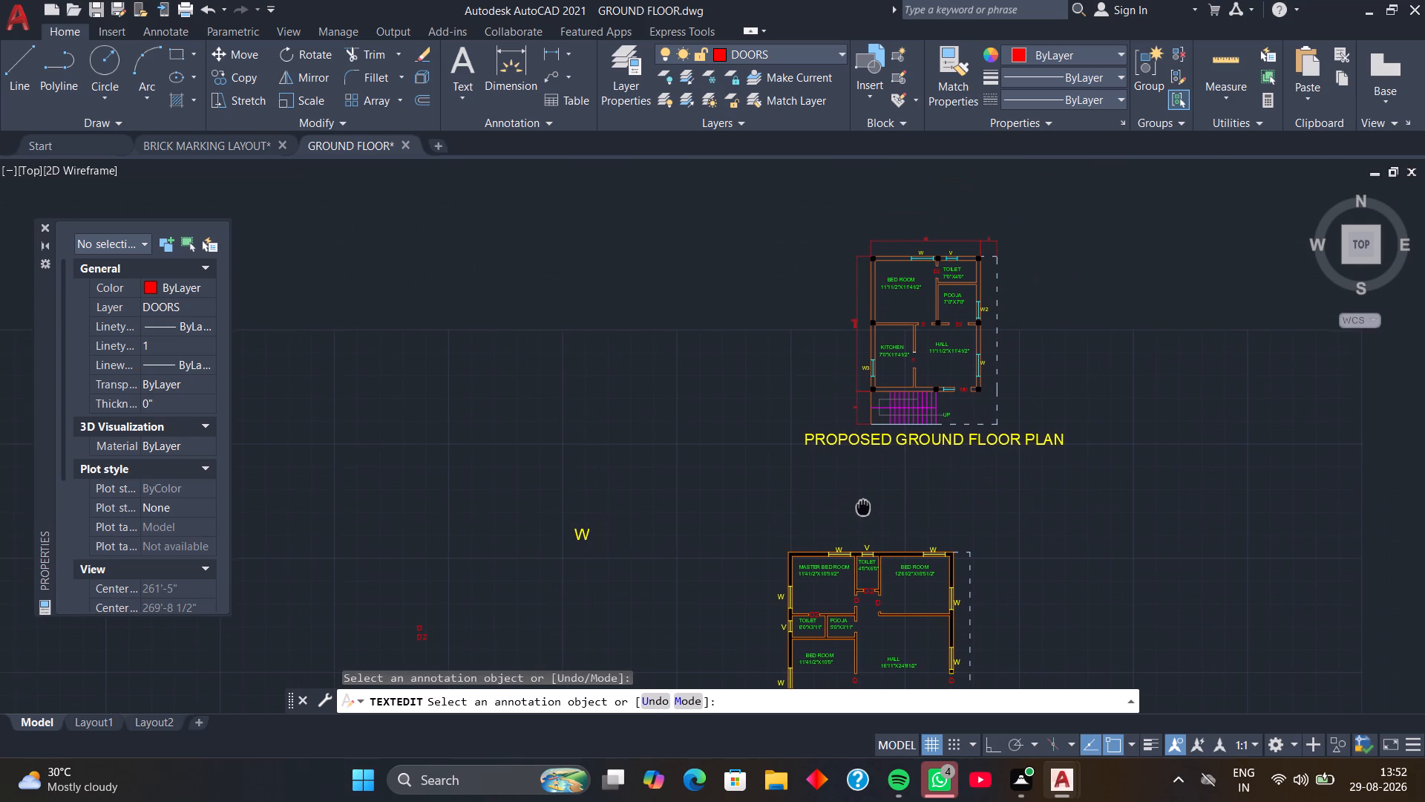
middle_click_drag(862, 507, 862, 508)
key("space")
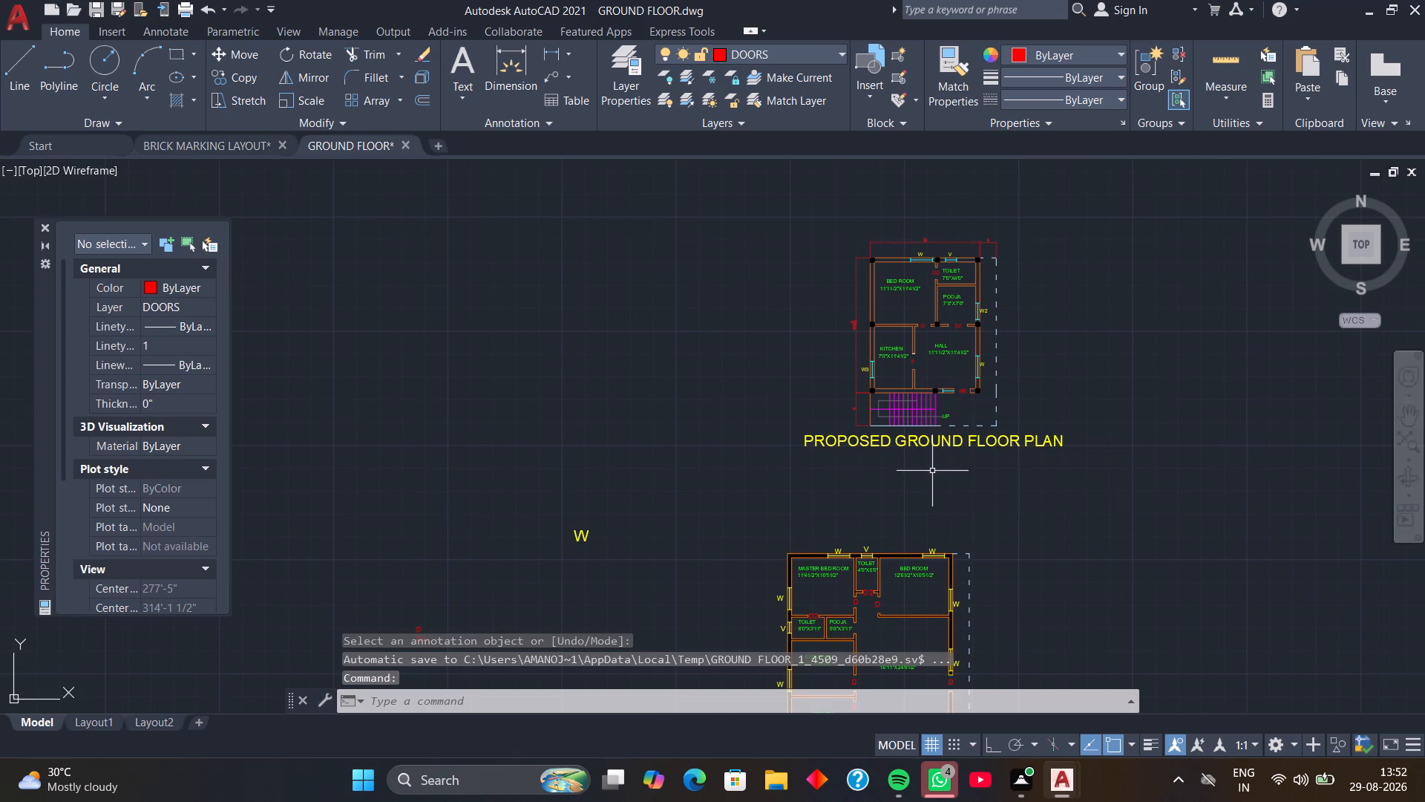
Create a new layer named DOTTED LINE.
middle_click_drag(910, 325, 893, 389)
scroll(882, 343, "up", 3)
middle_click_drag(891, 317, 882, 331)
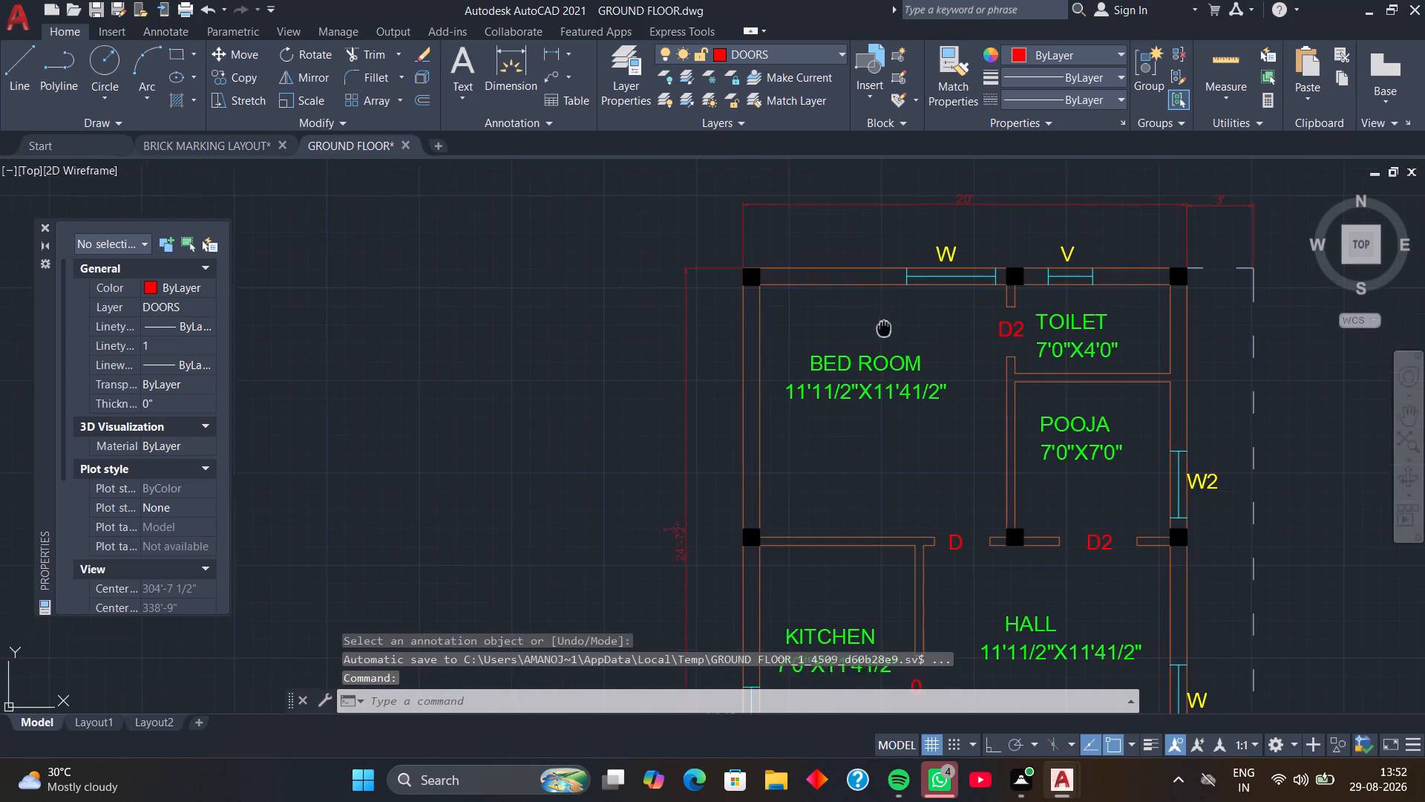
middle_click_drag(882, 331, 842, 402)
left_click(841, 48)
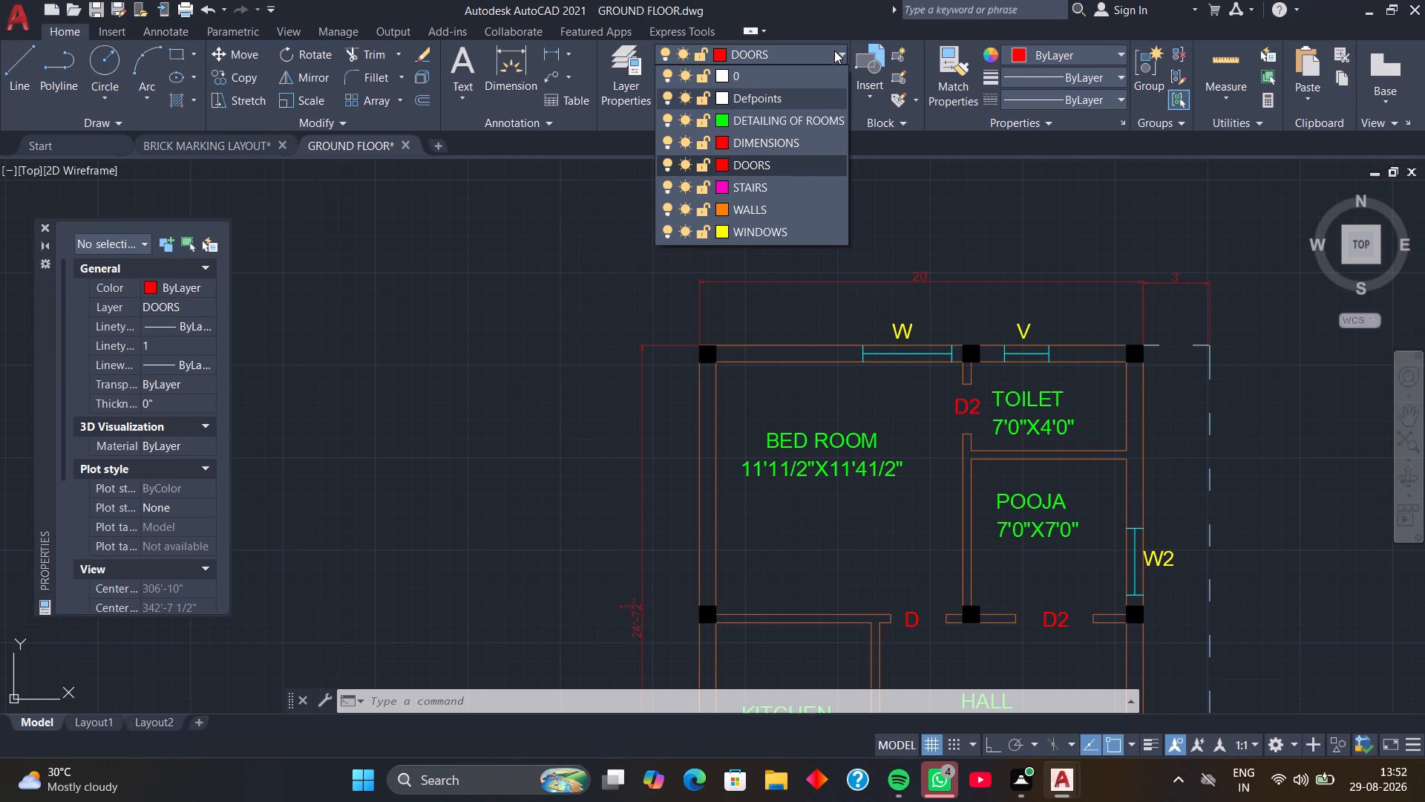
left_click(635, 75)
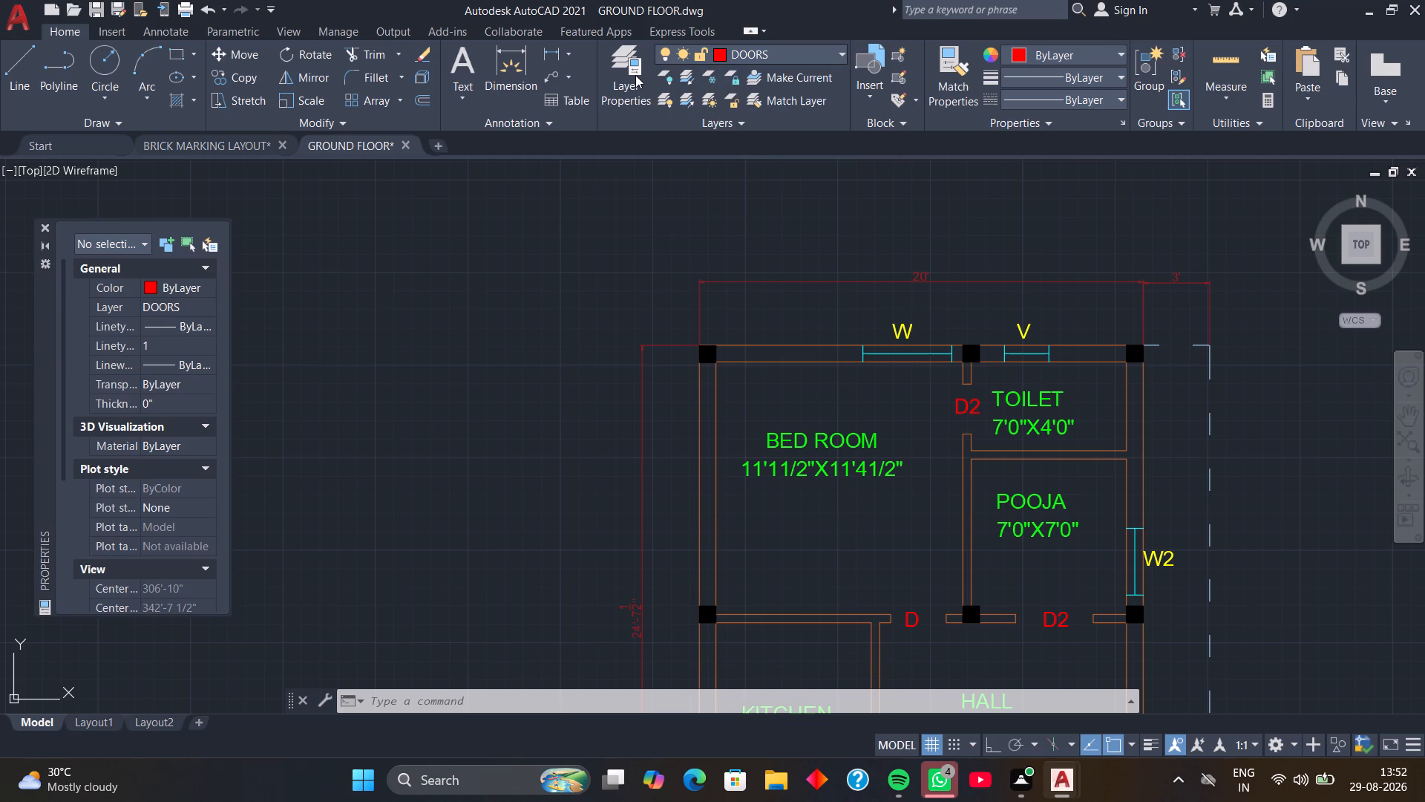
left_click(635, 75)
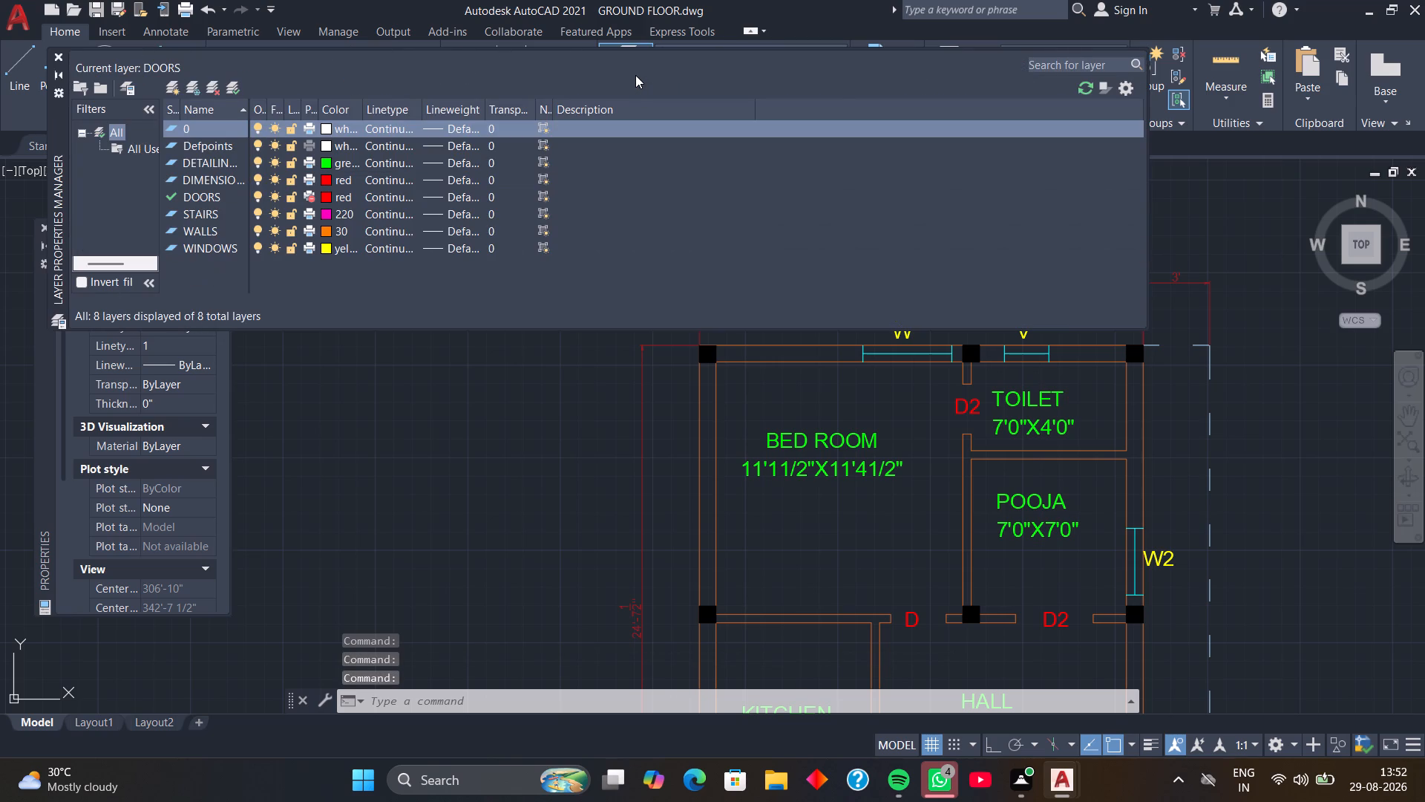
left_click(166, 92)
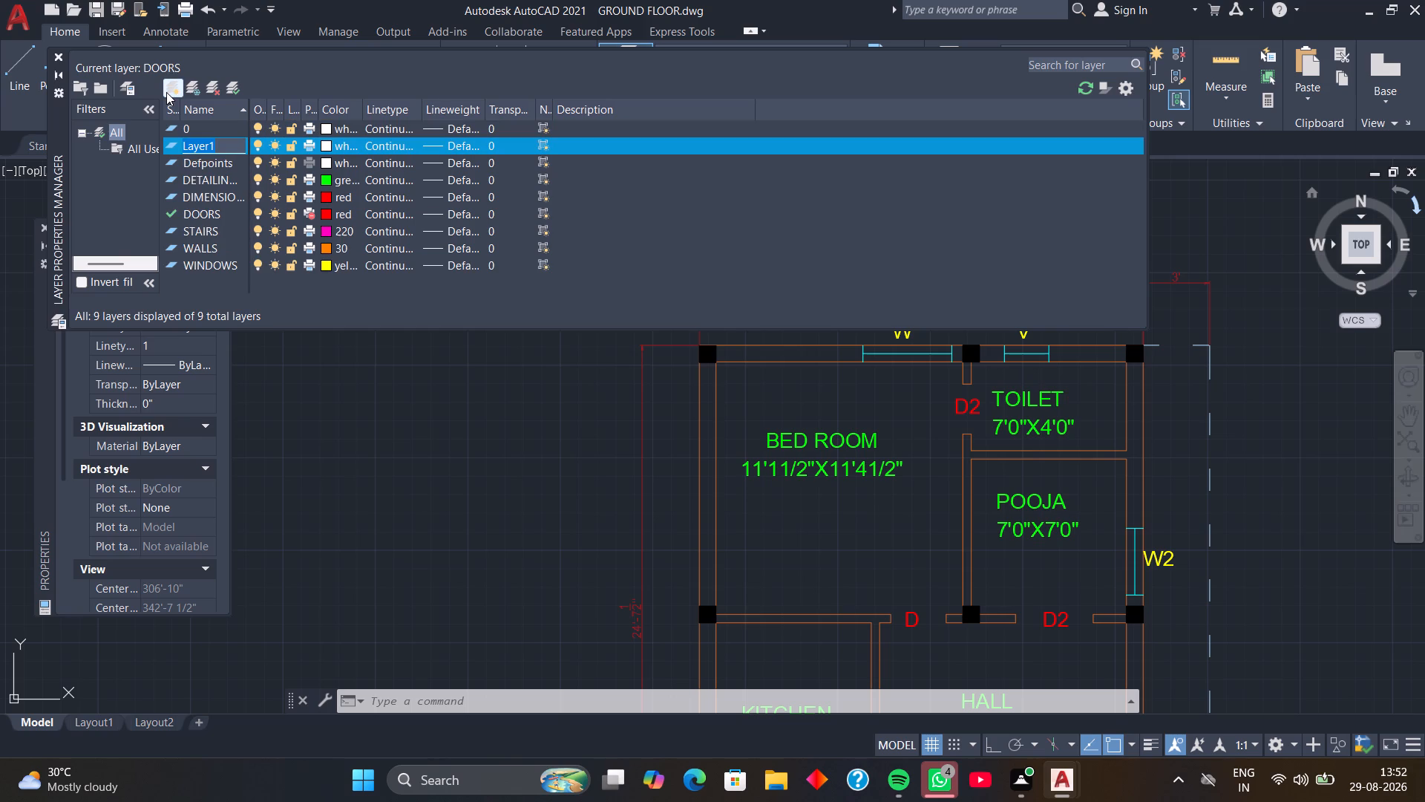
key("d")
type("OTTED")
key("space")
type("LIN")
key("e")
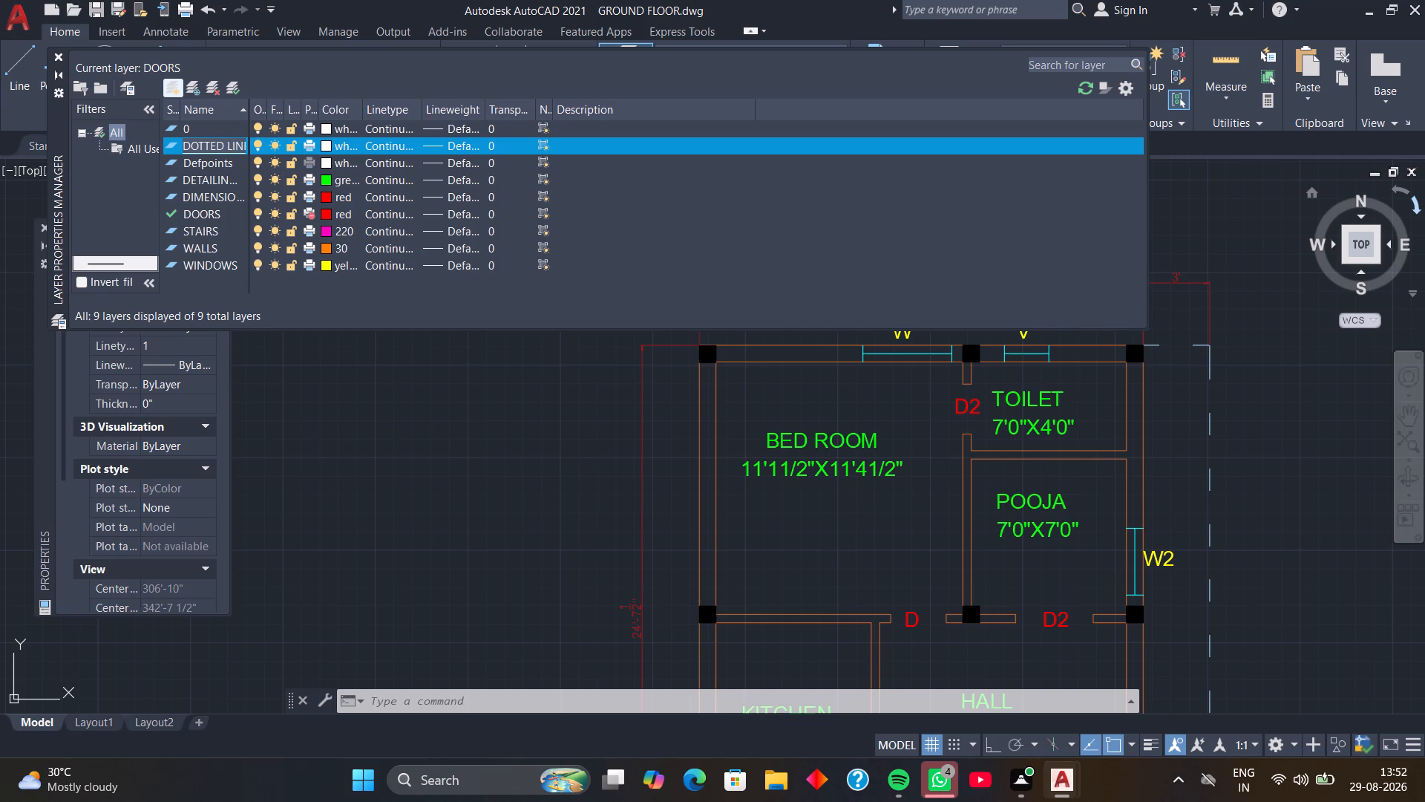
key("Return")
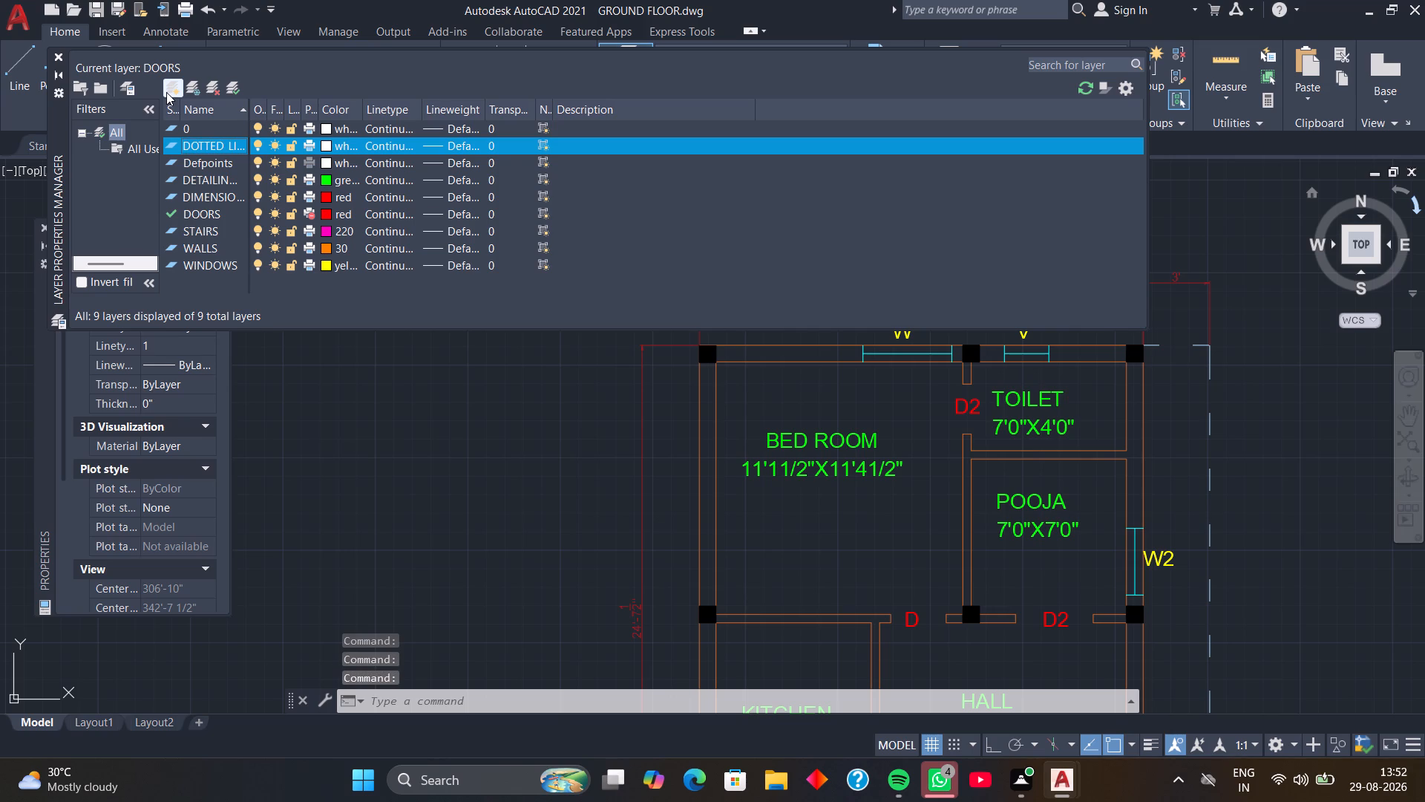
Give the DOTTED LINE layer index colour 141 and make it the current layer.
left_click(324, 148)
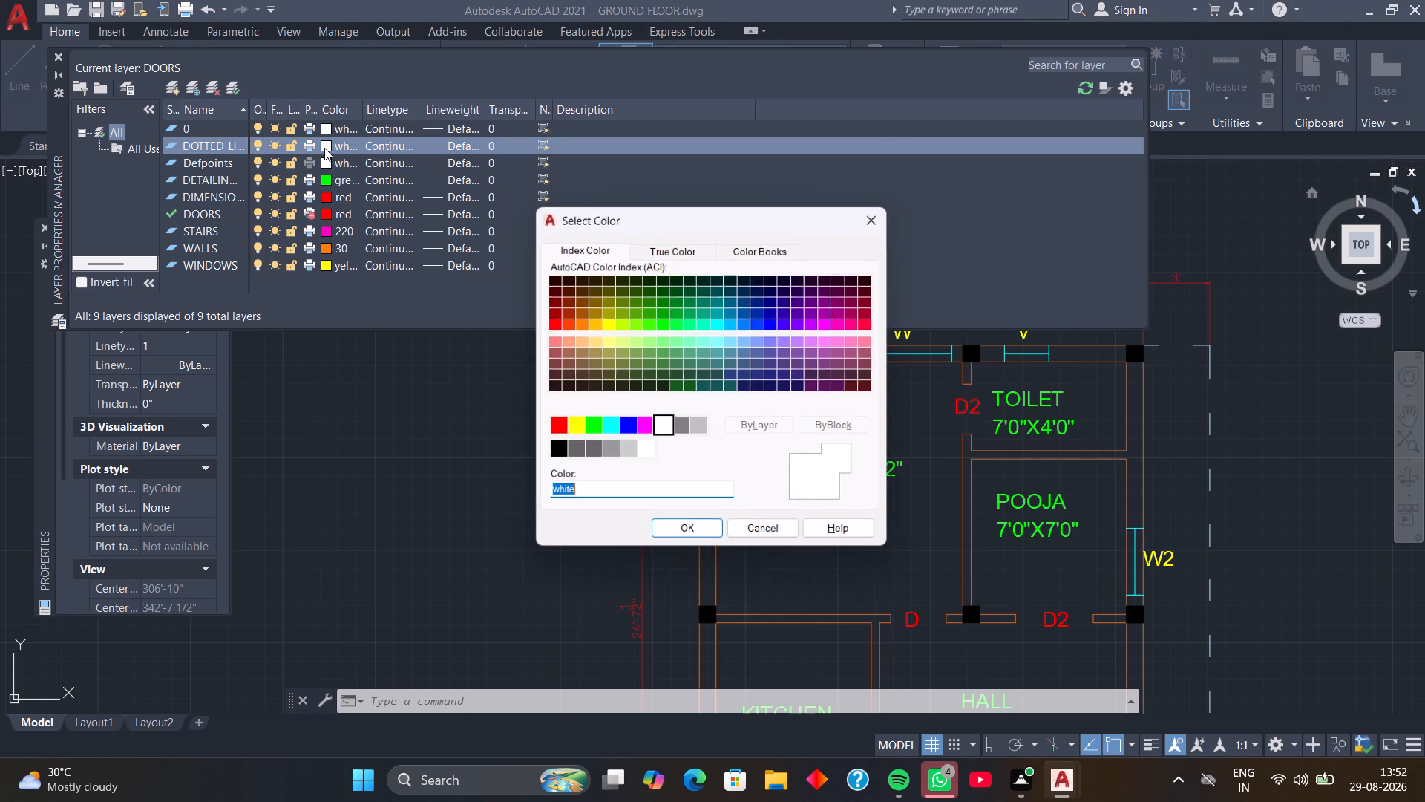
left_click(736, 324)
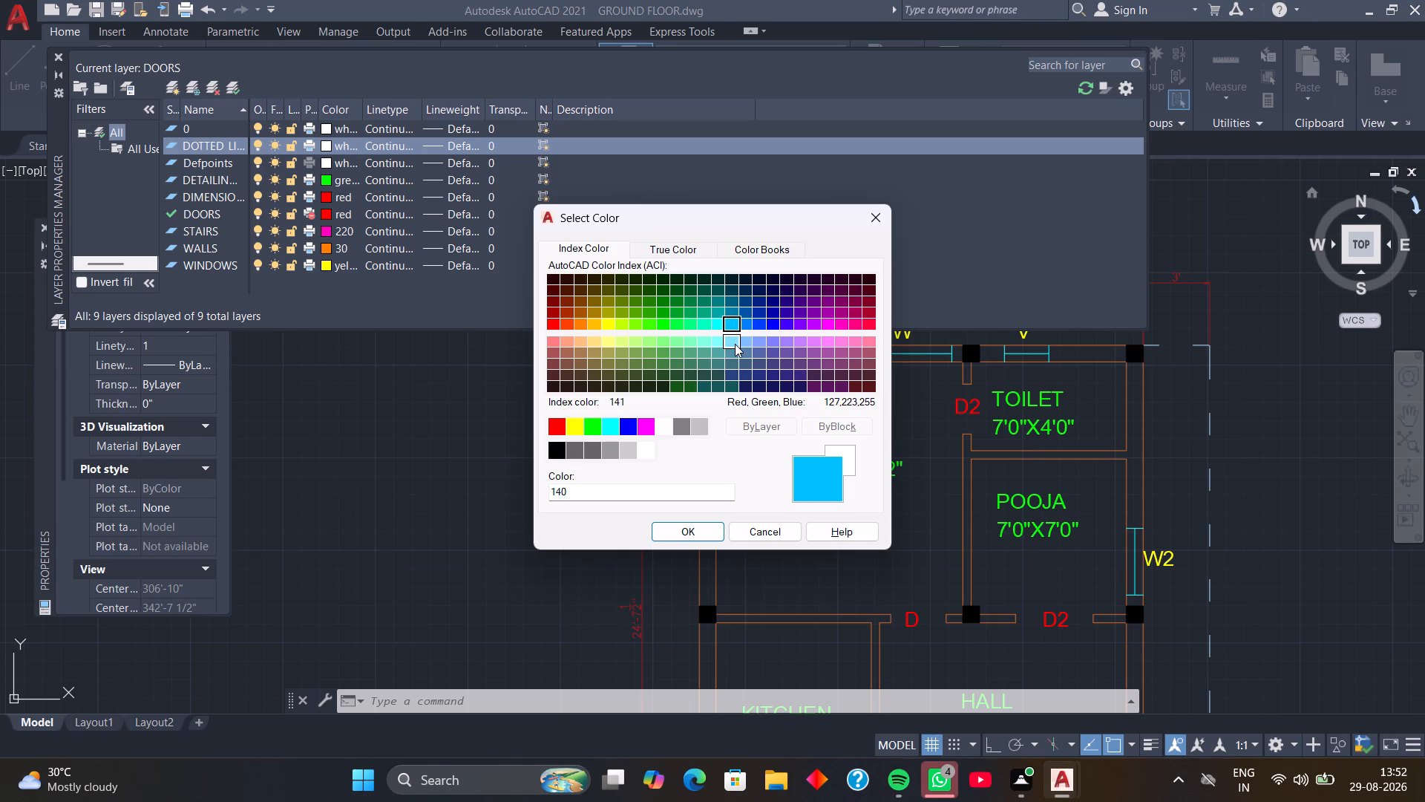
left_click(735, 344)
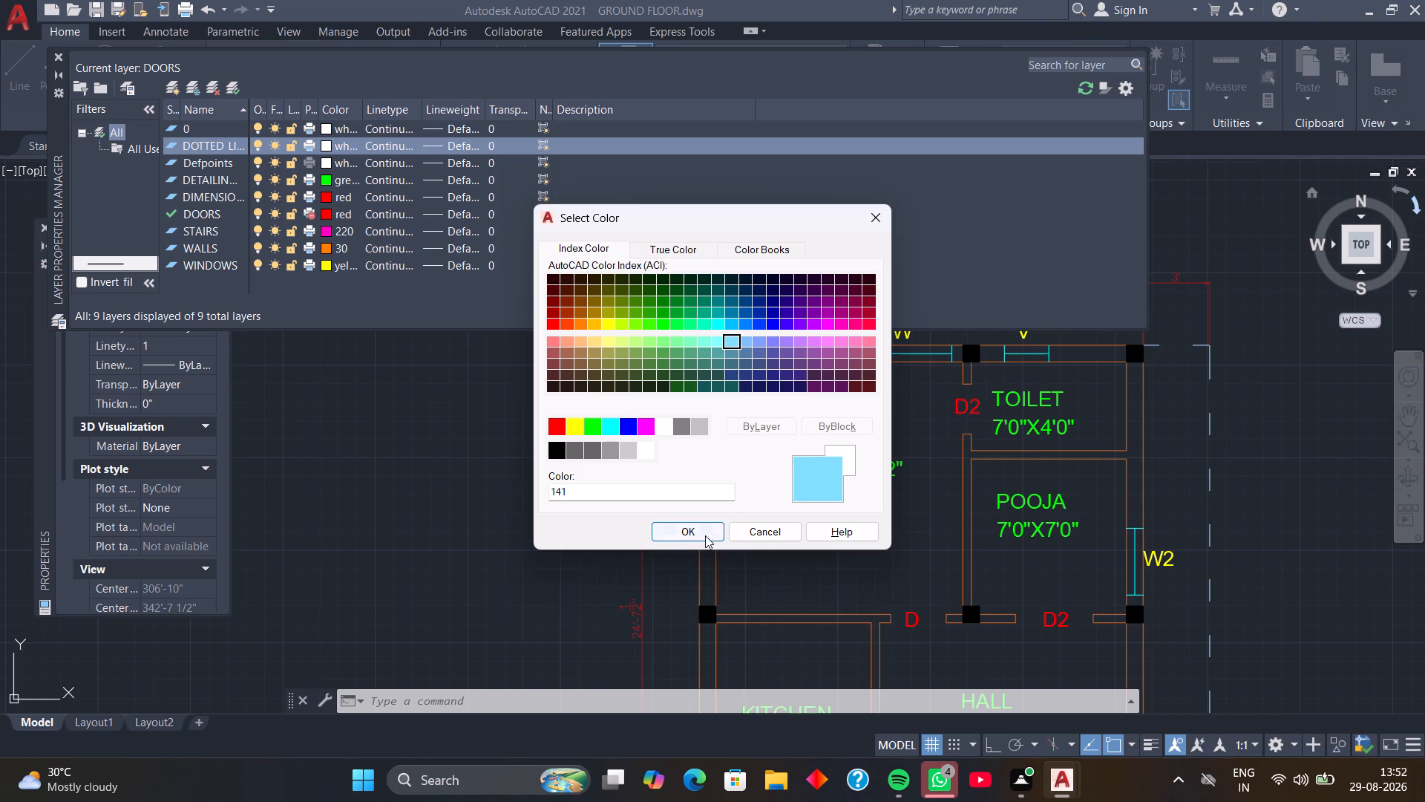
left_click(705, 532)
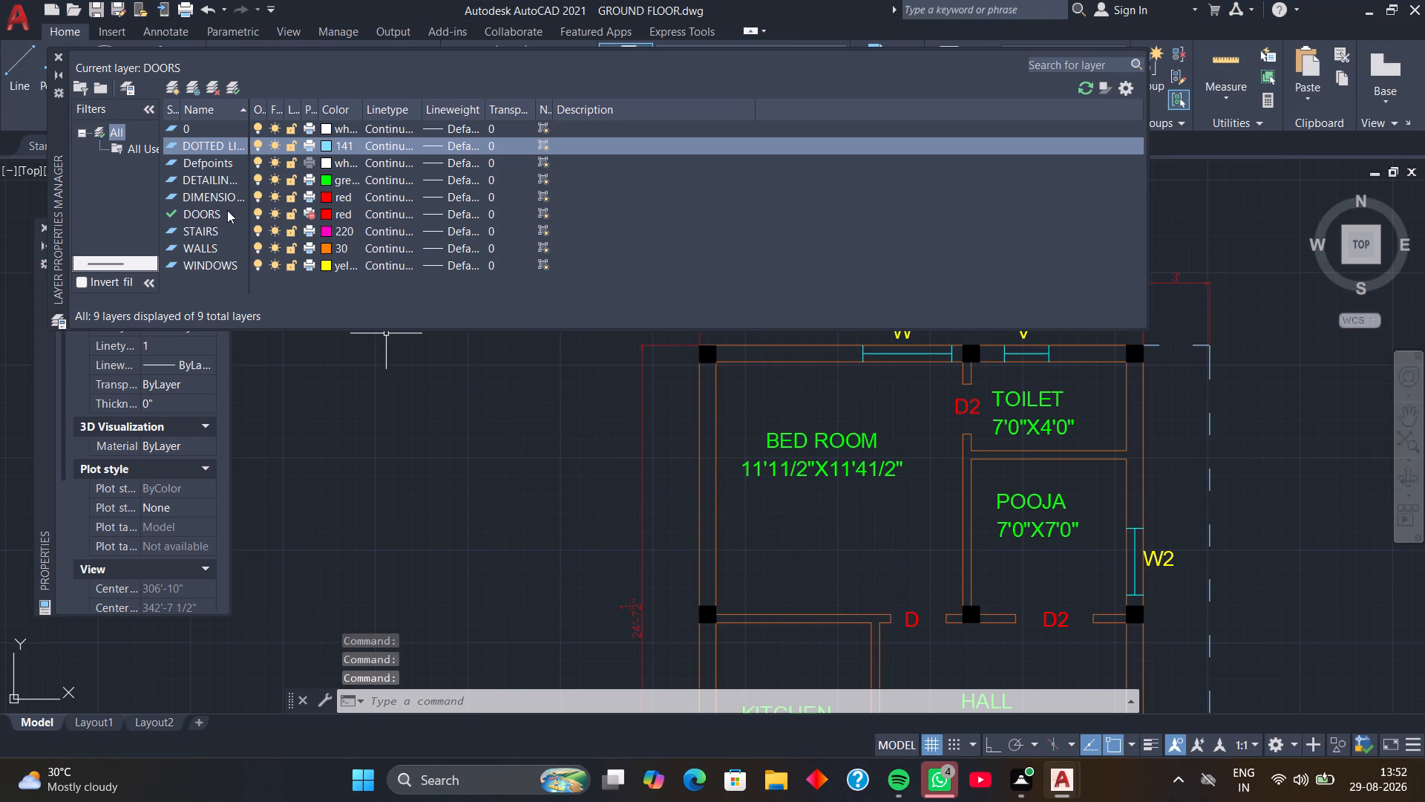
double_click(197, 140)
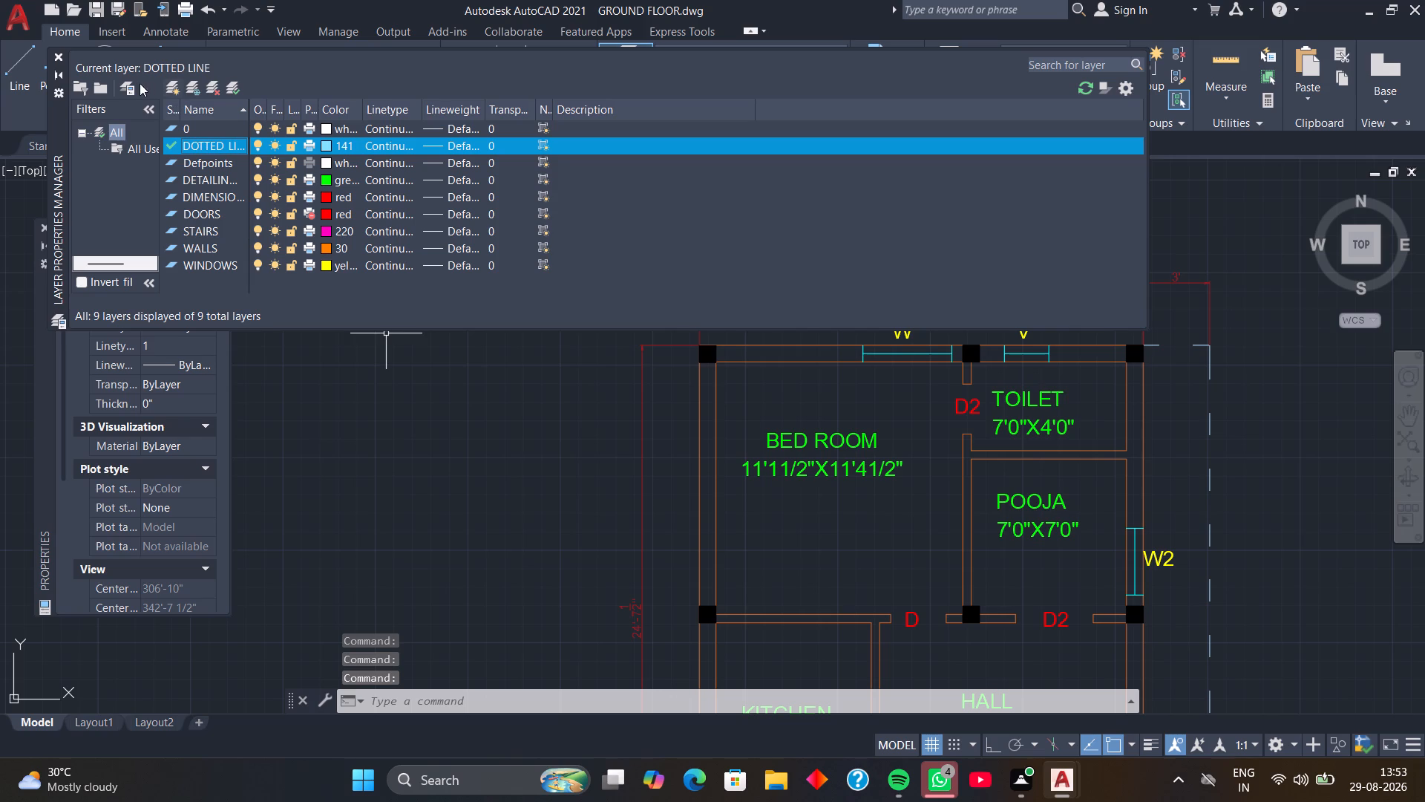
left_click(56, 56)
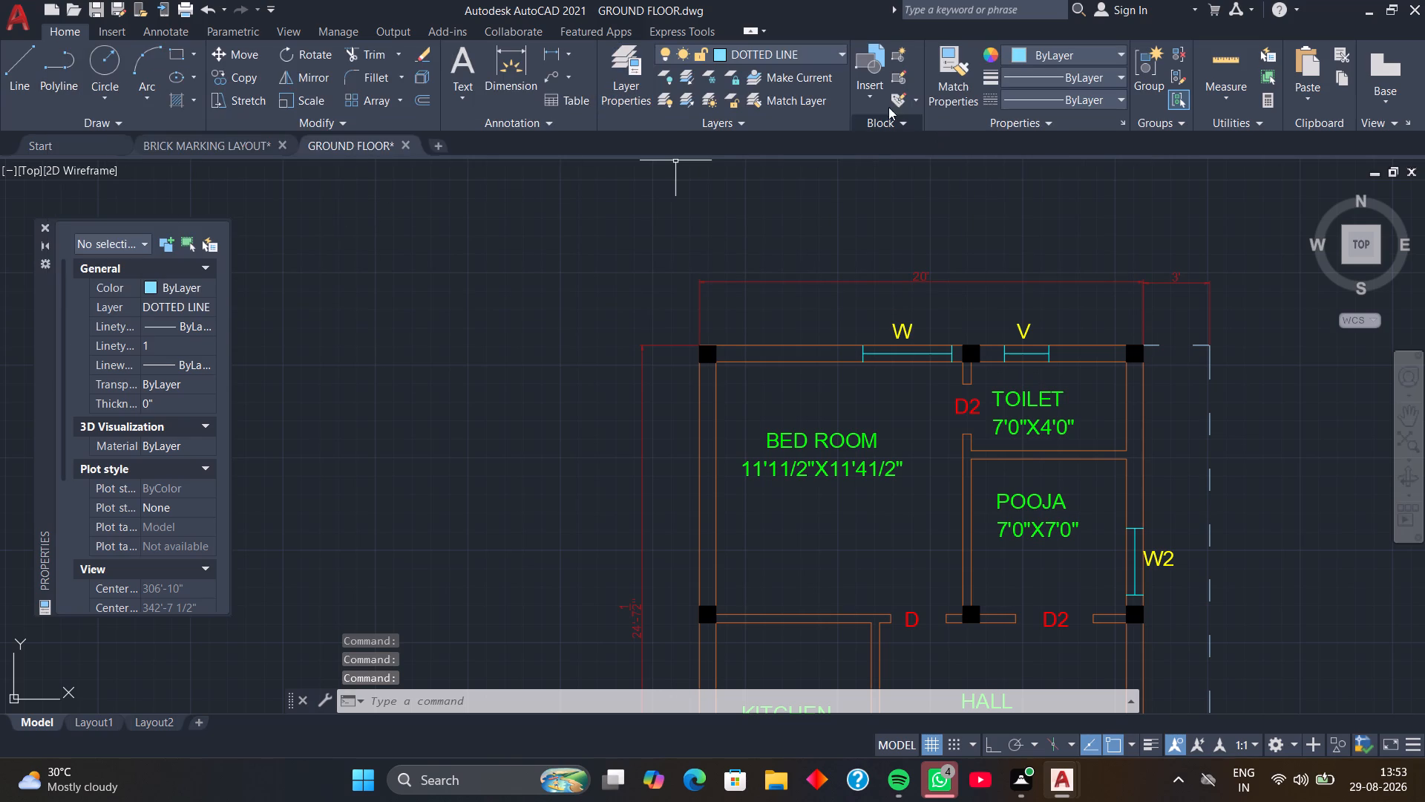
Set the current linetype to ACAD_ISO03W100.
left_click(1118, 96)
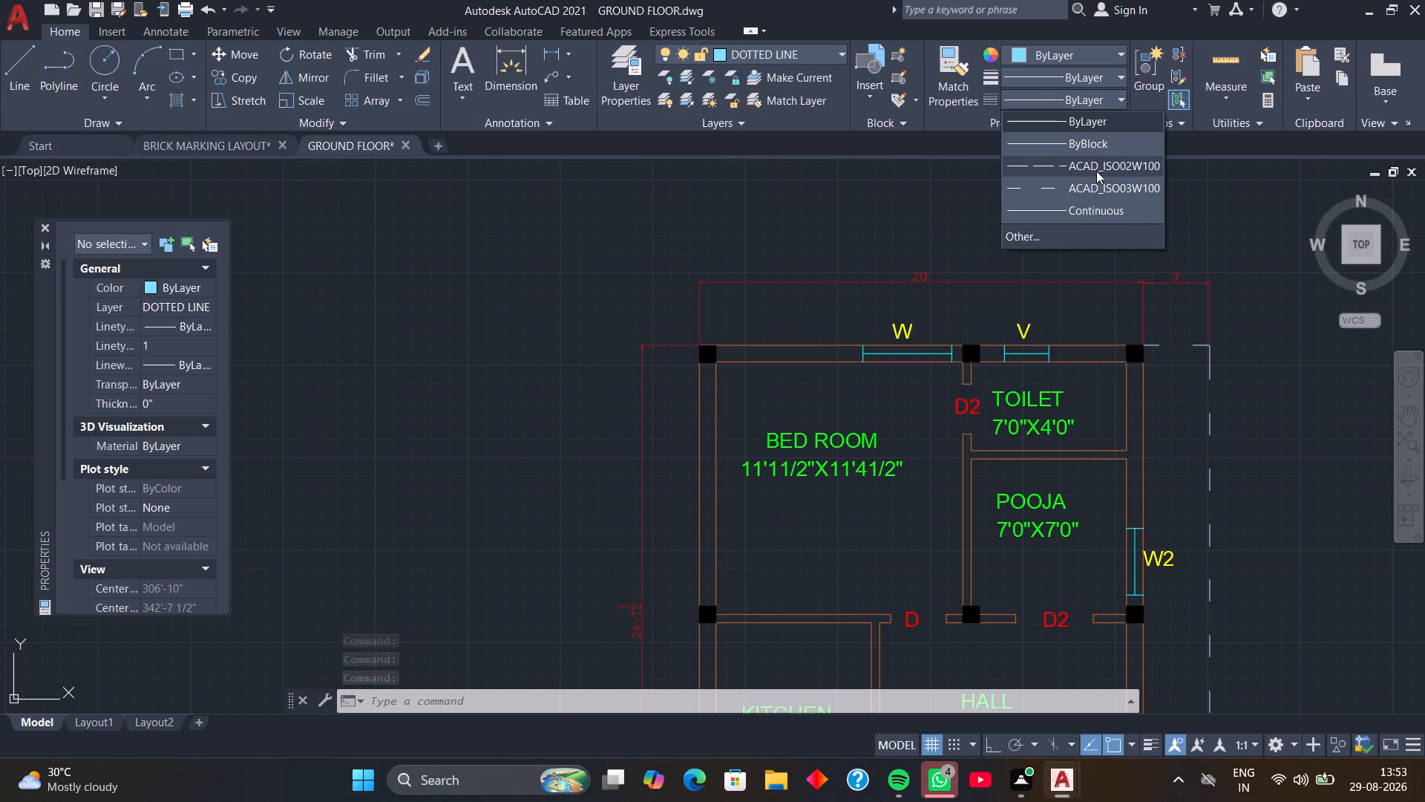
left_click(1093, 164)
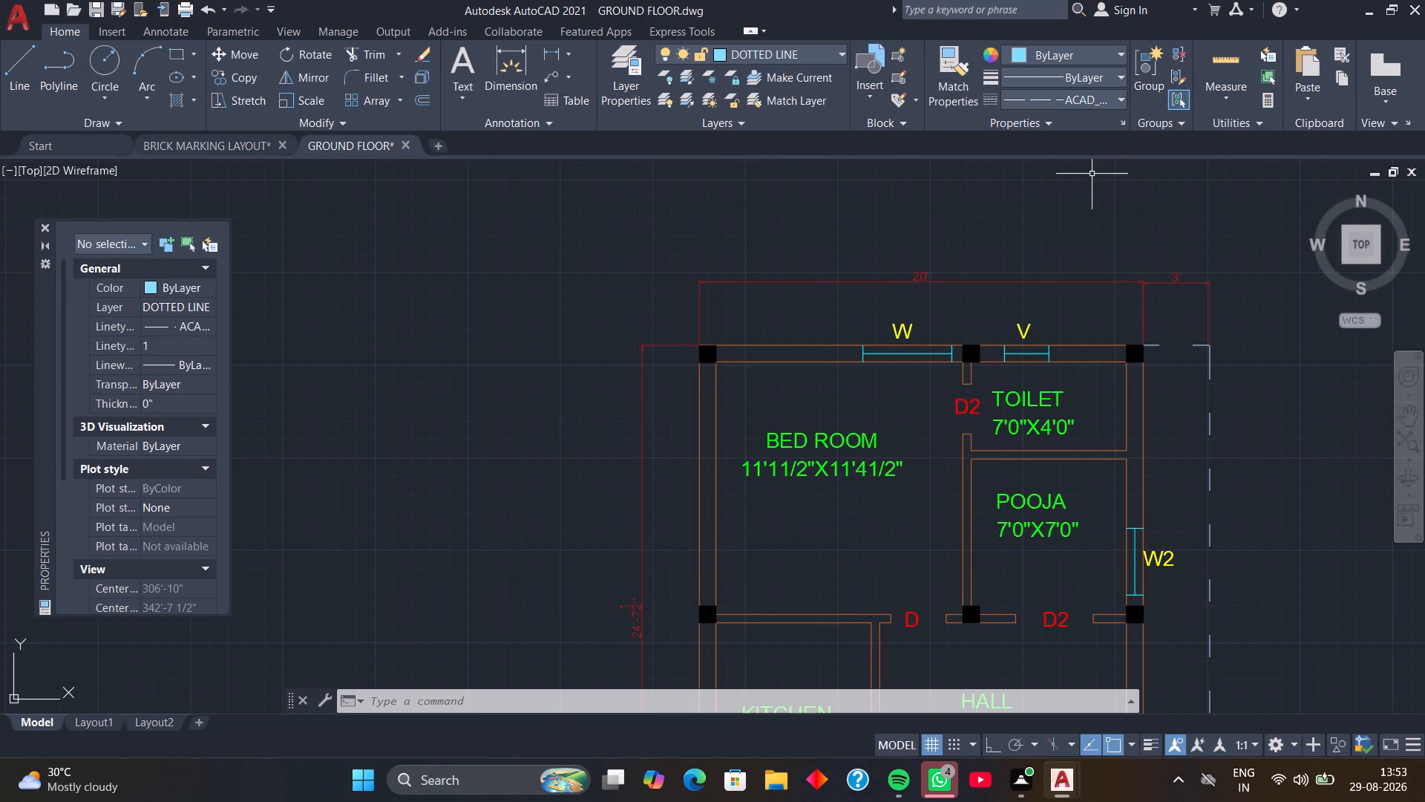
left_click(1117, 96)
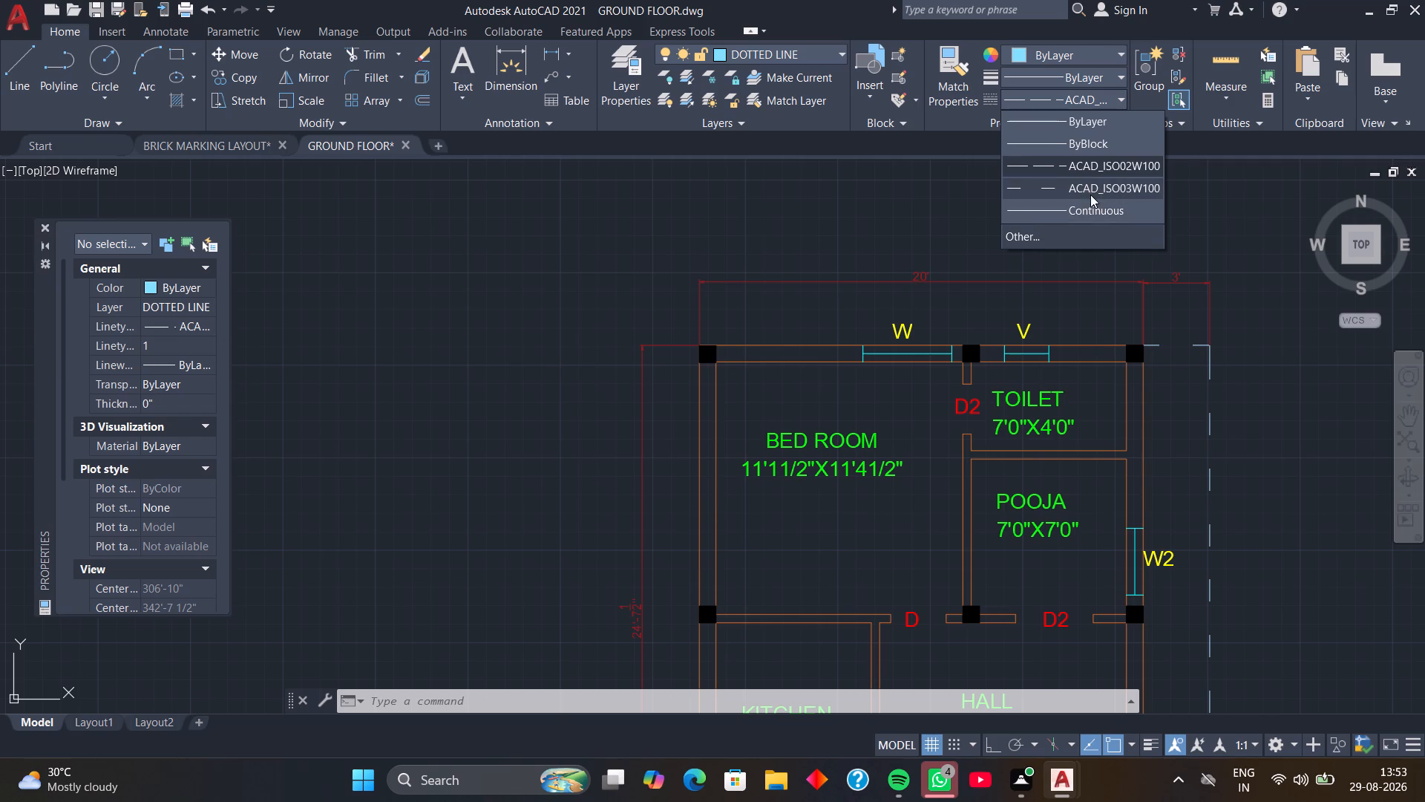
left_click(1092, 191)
Turn on Ortho mode during a trial line start on the upper plan's north bedroom wall, beside window W.
middle_click_drag(1046, 262, 1126, 248)
scroll(986, 312, "up", 1)
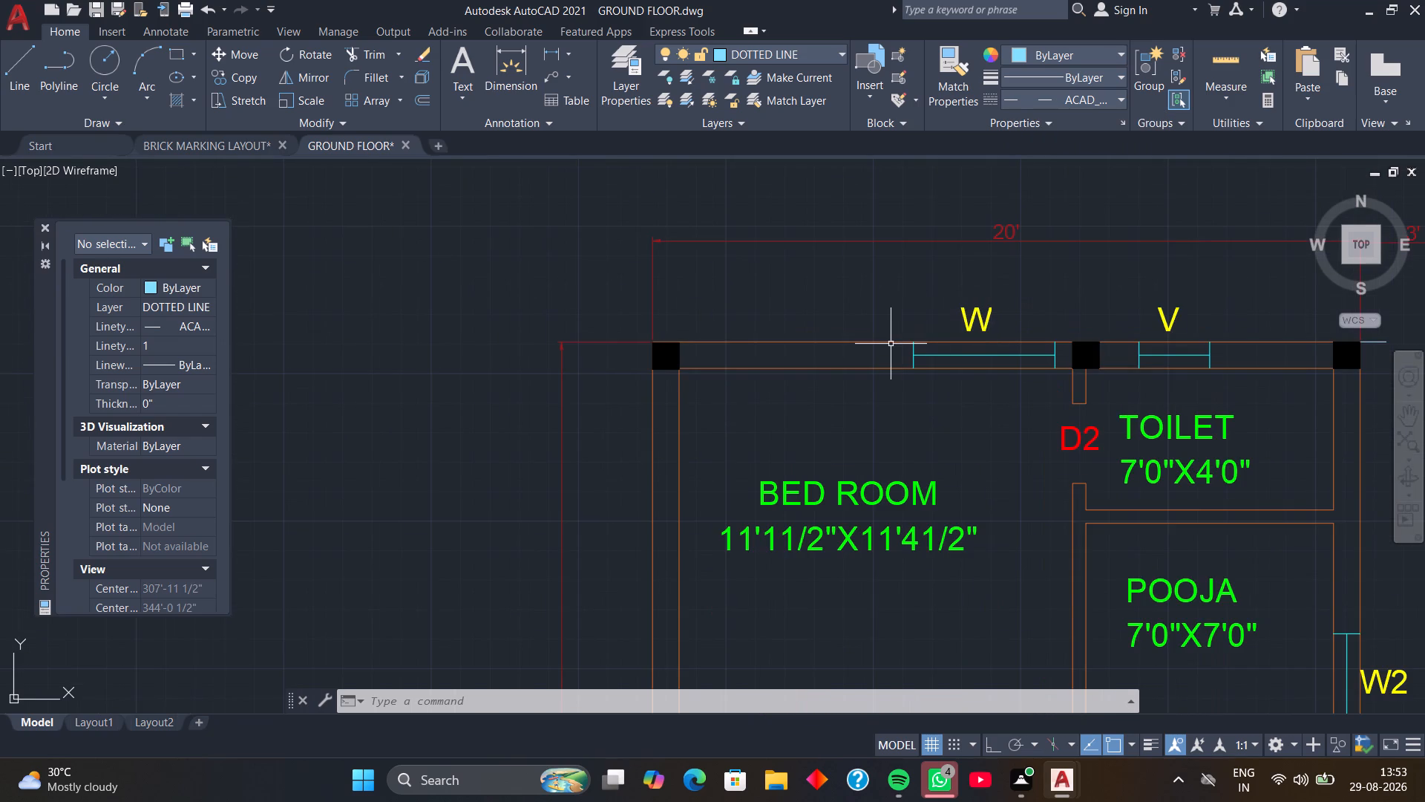
type("L")
key("space")
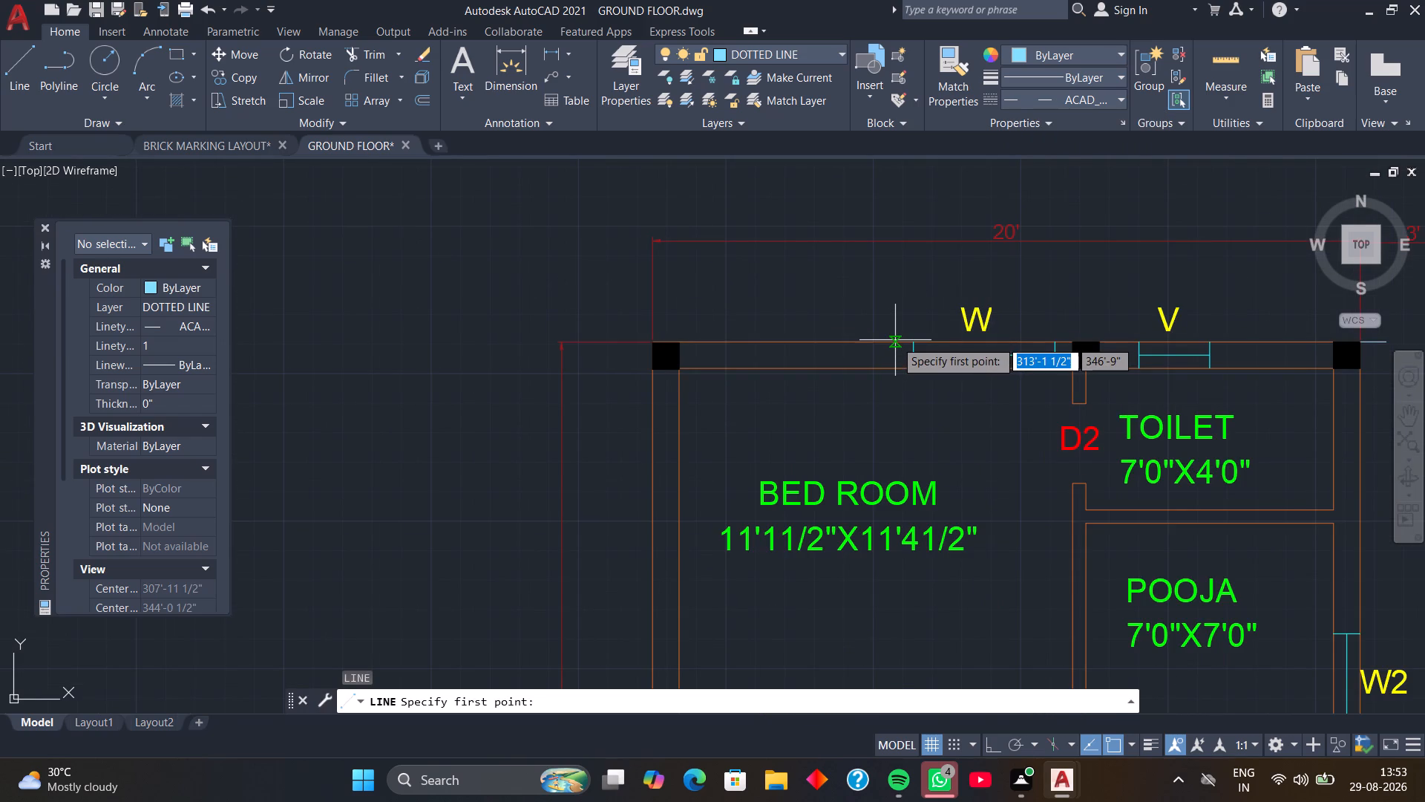
left_click(897, 342)
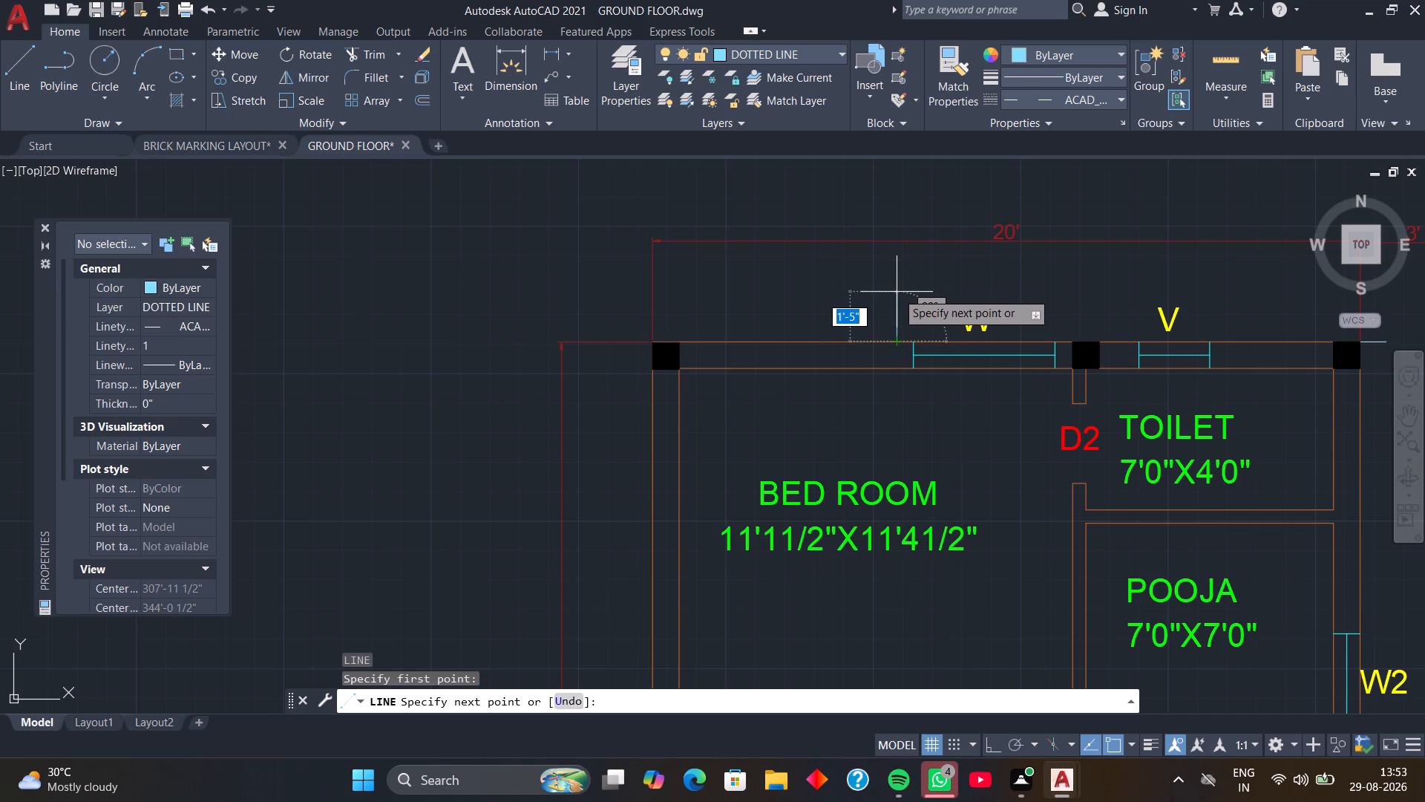
key("F8")
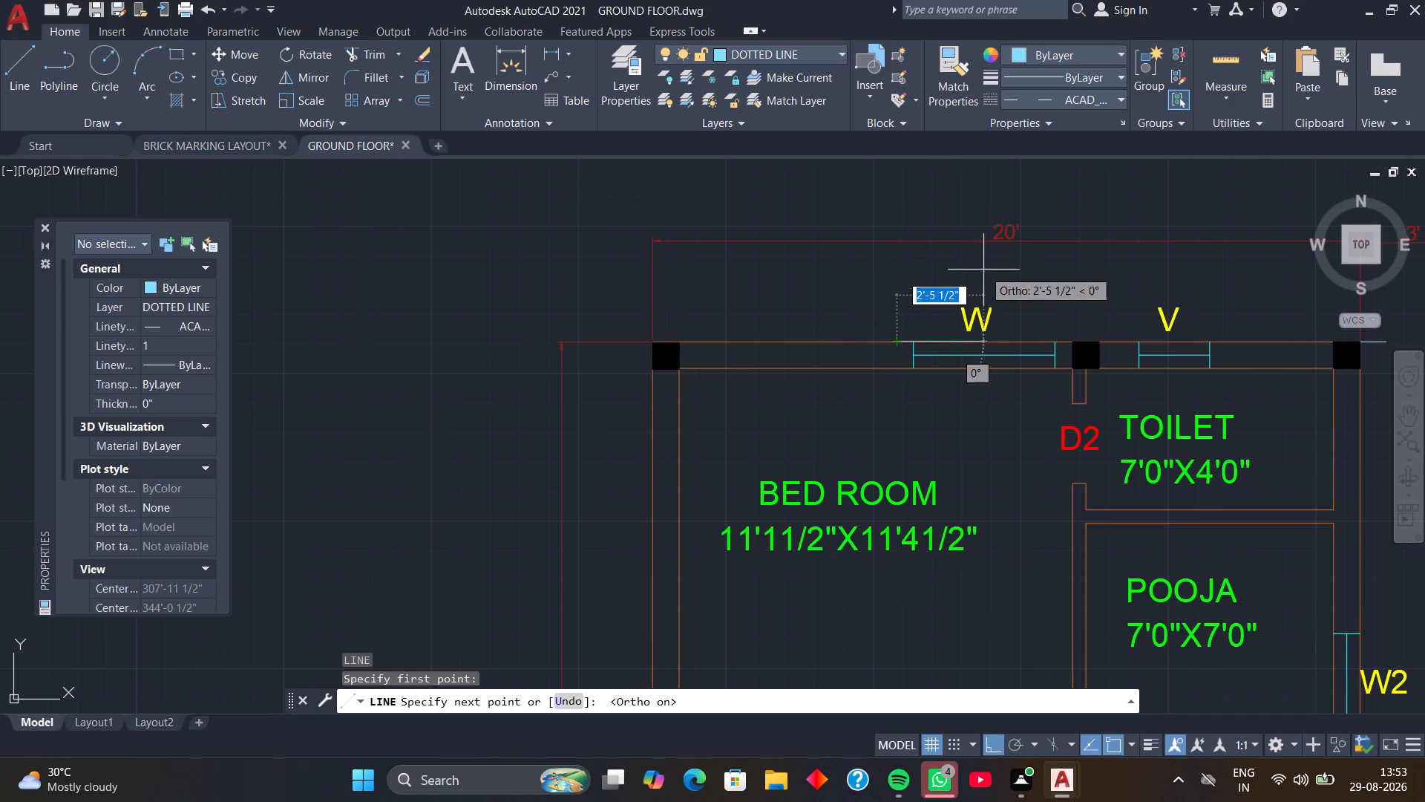
key("space")
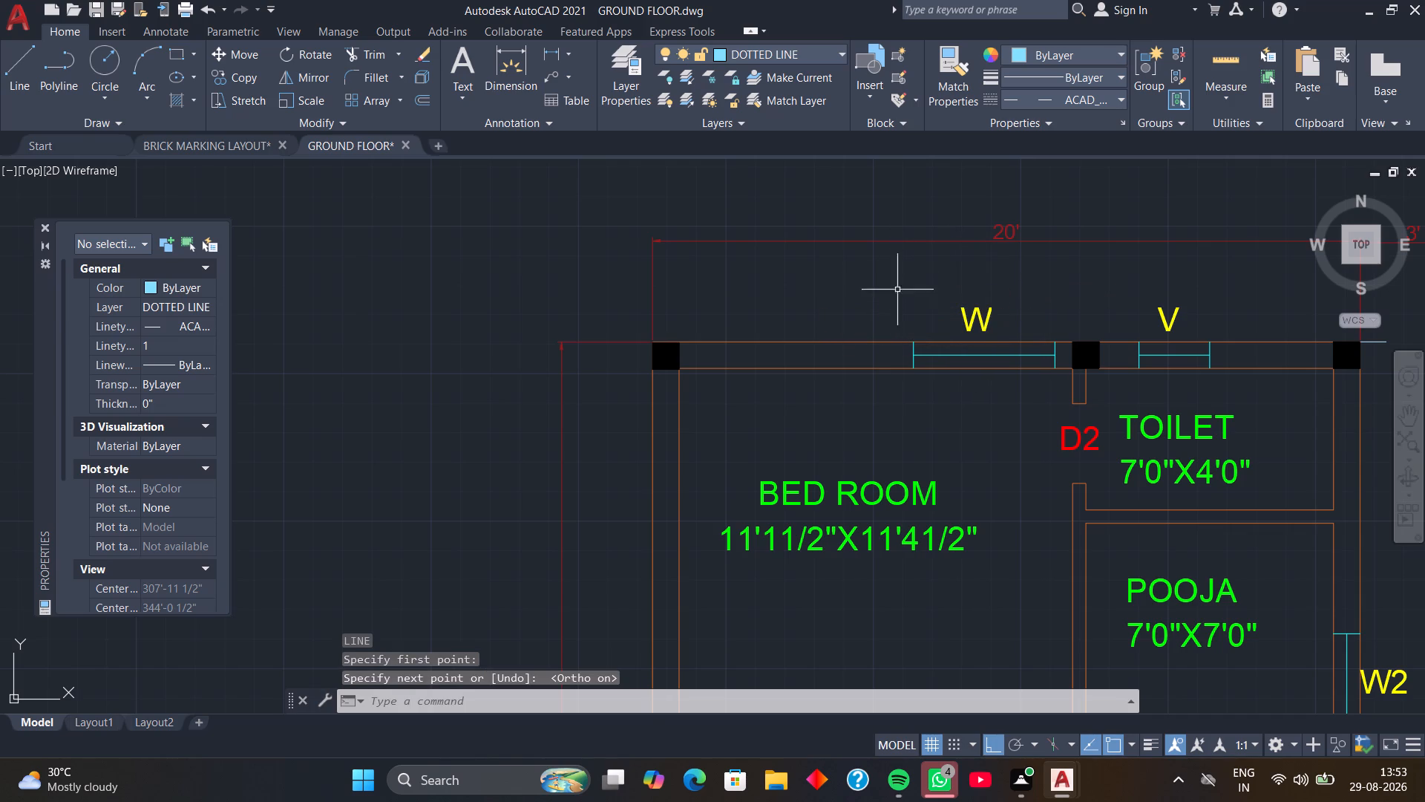
Draw a stepped dashed outline in linetype ACAD_ISO02W100 outside the north wall, enclosing bedroom window W and toilet ventilator V.
left_click(1112, 94)
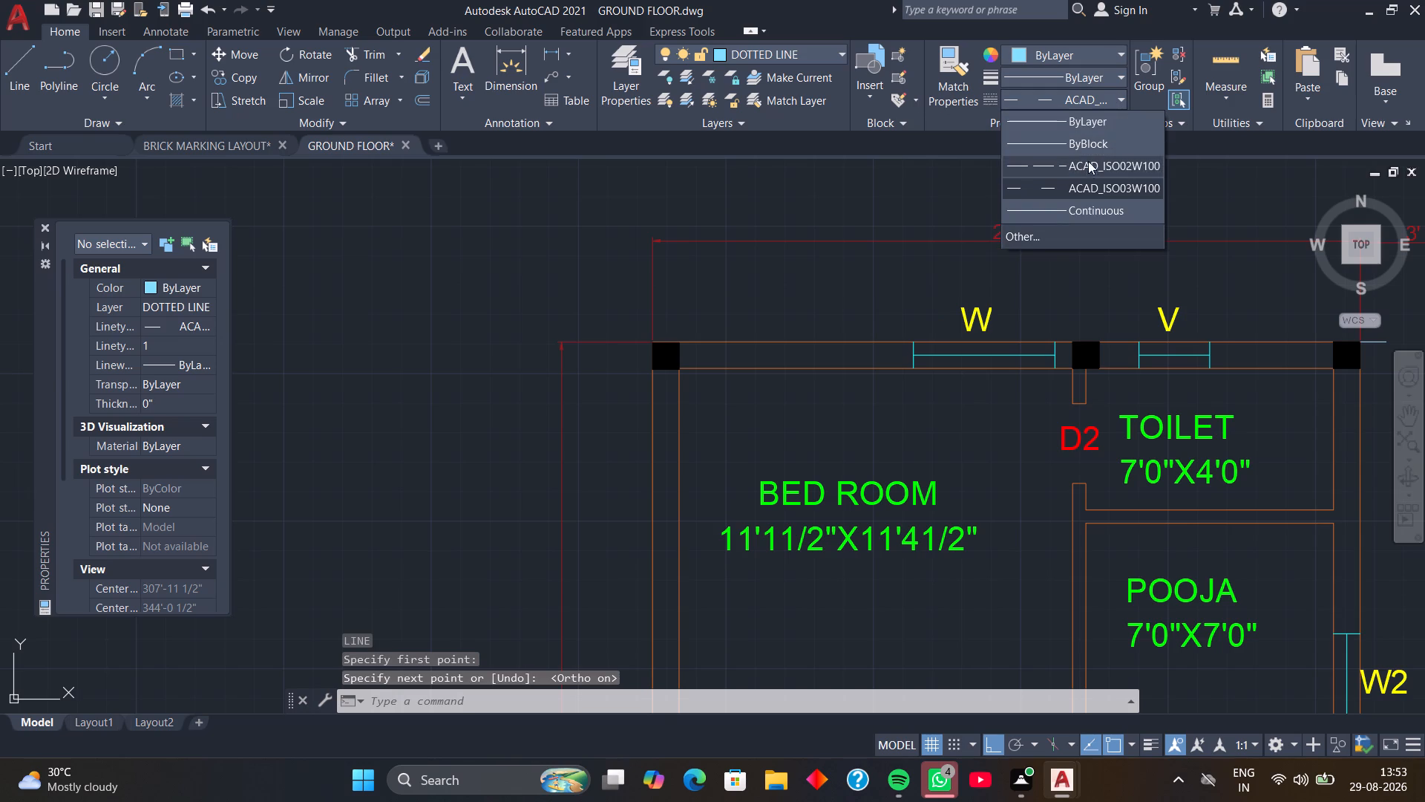
left_click(1088, 166)
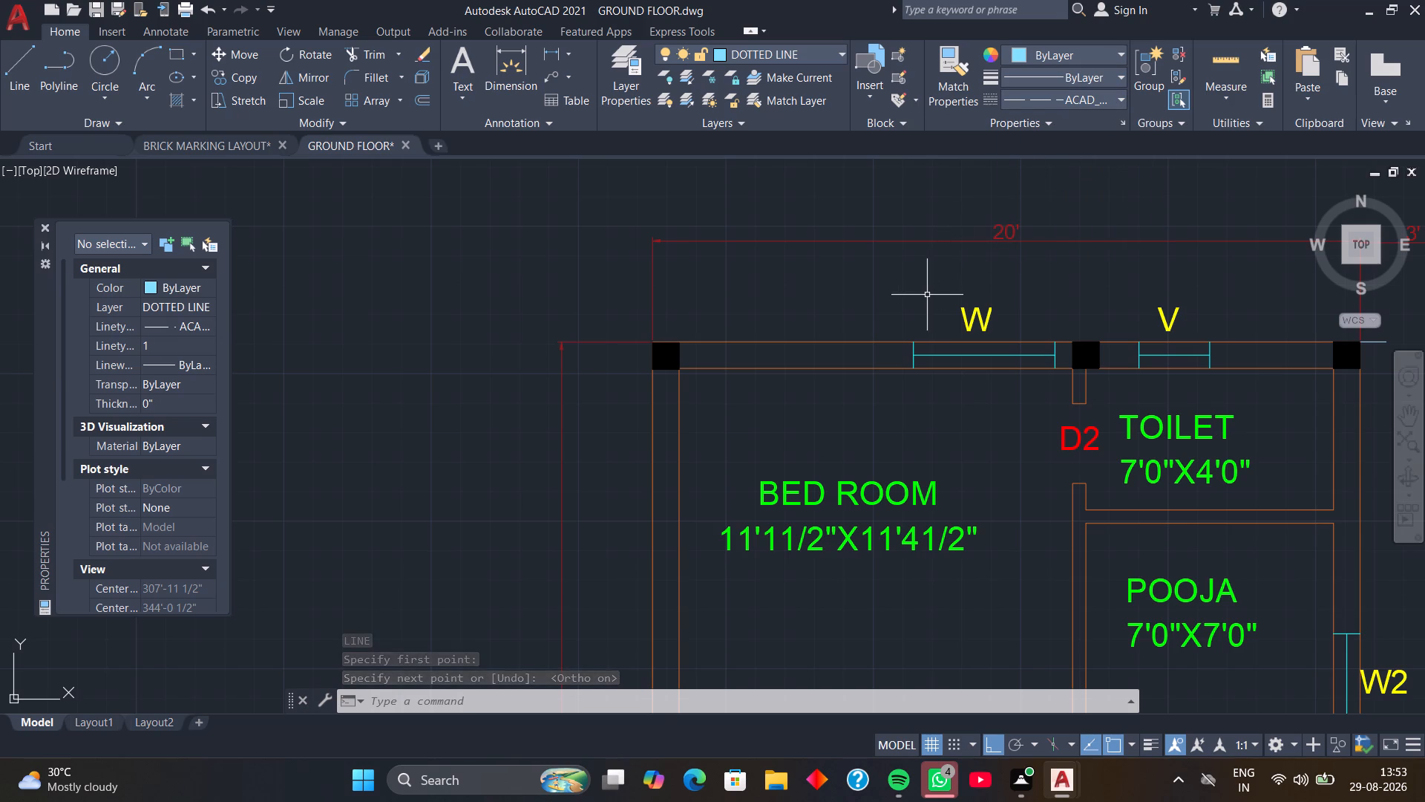
type("L")
key("space")
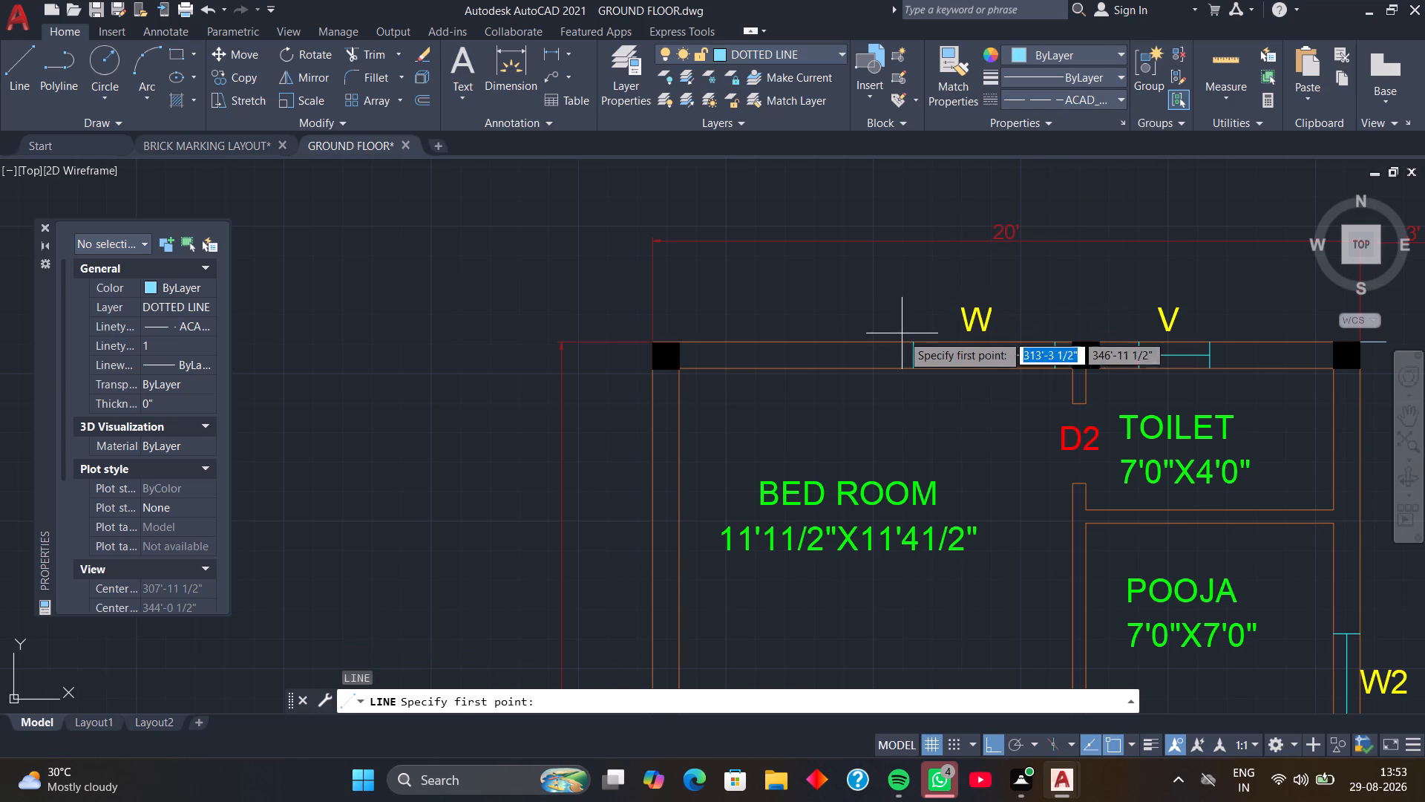
left_click(902, 342)
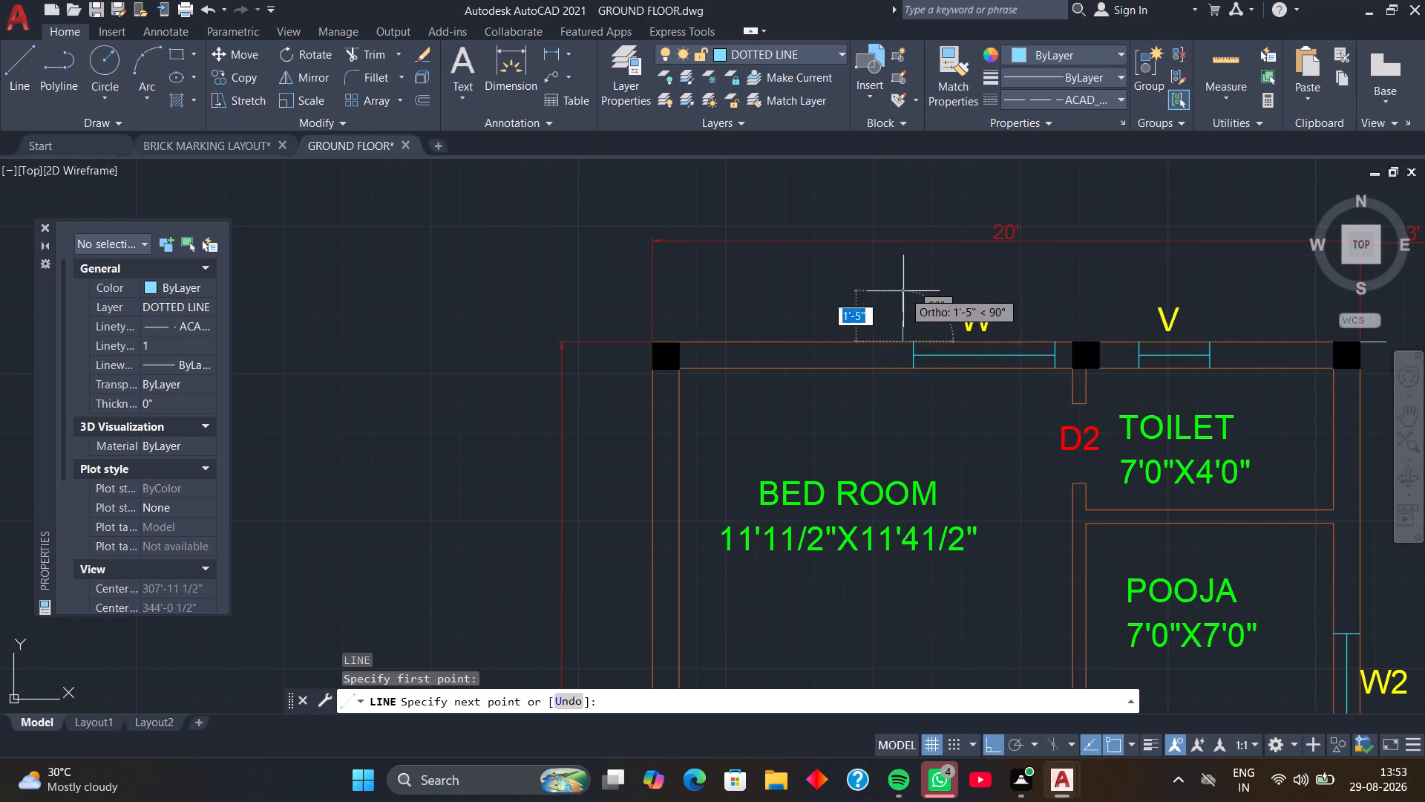
left_click(904, 284)
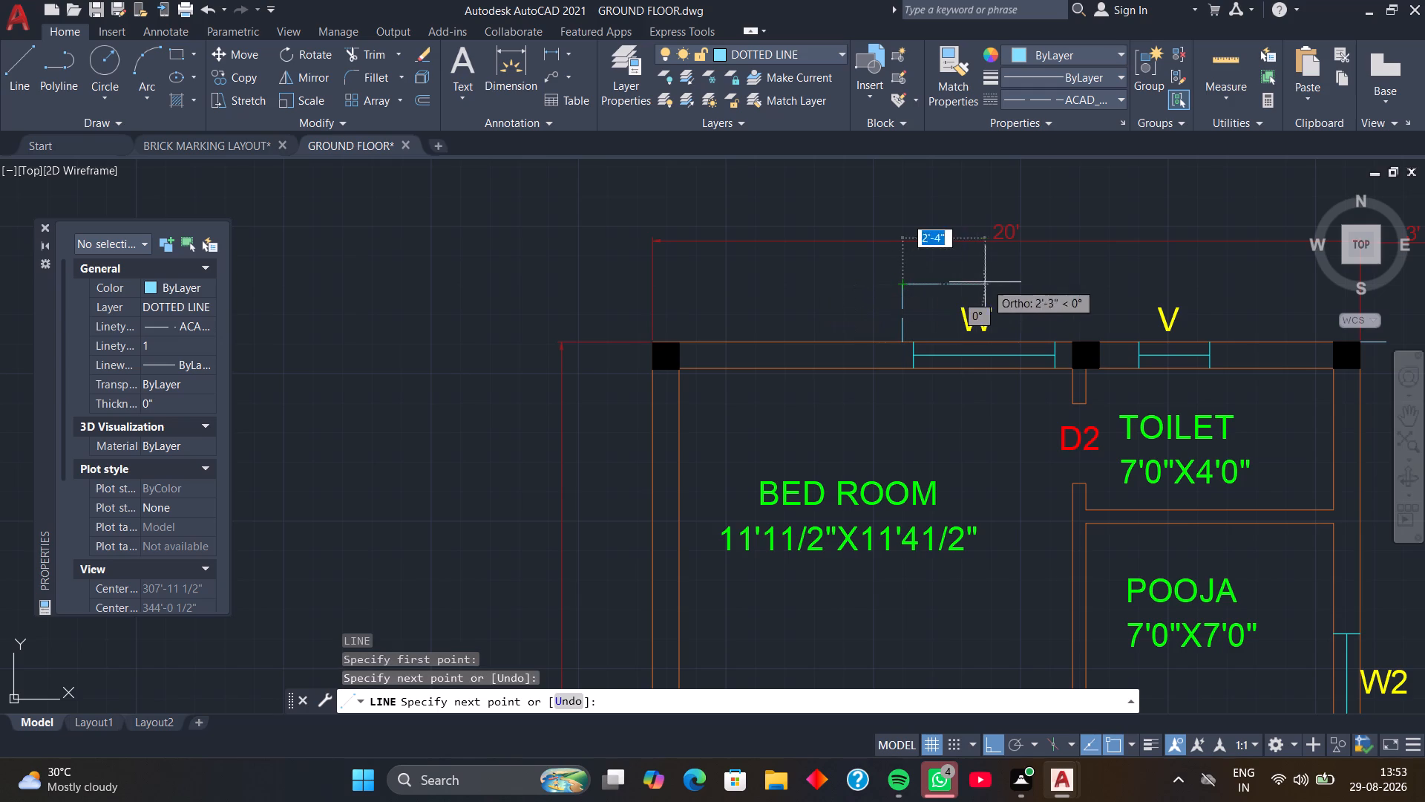
left_click(1061, 284)
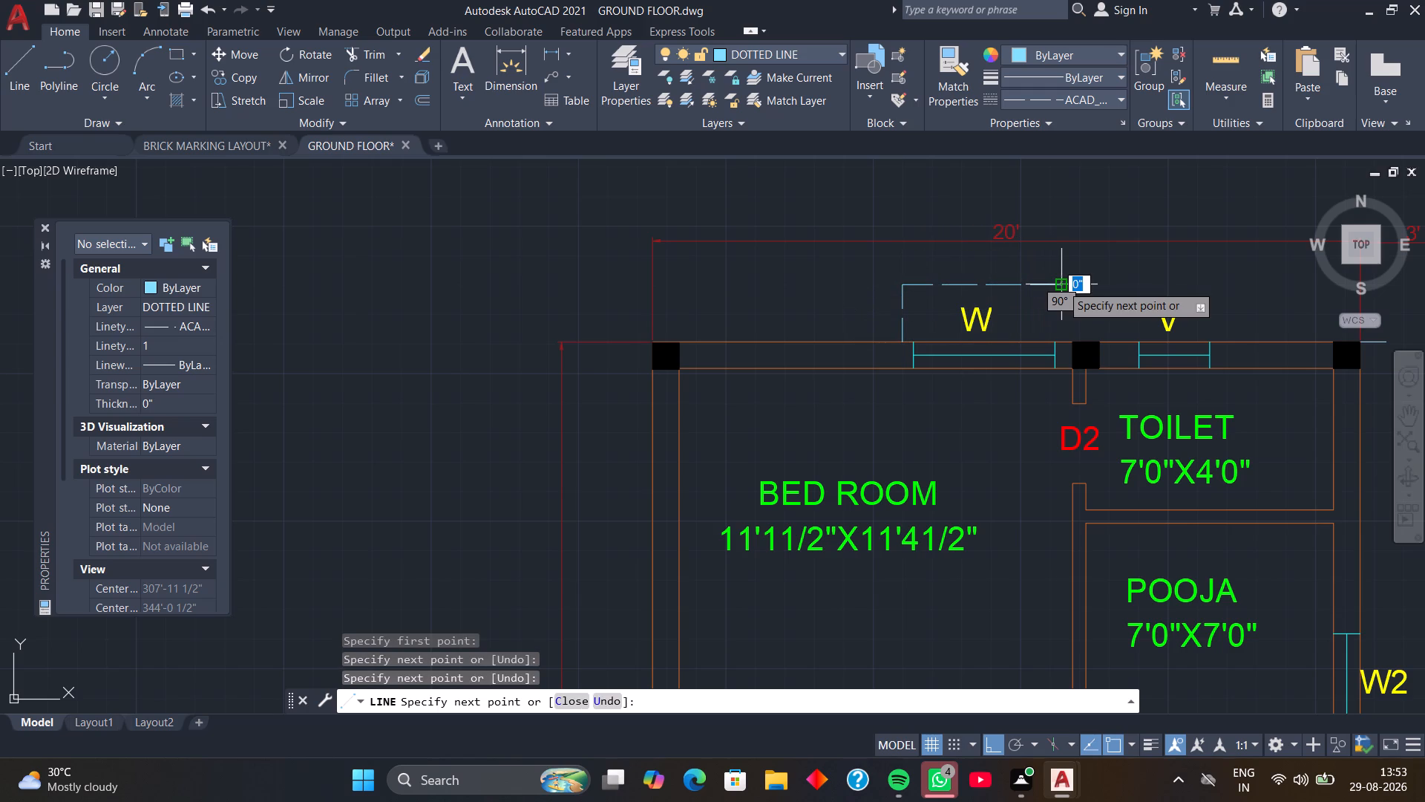
left_click(1064, 294)
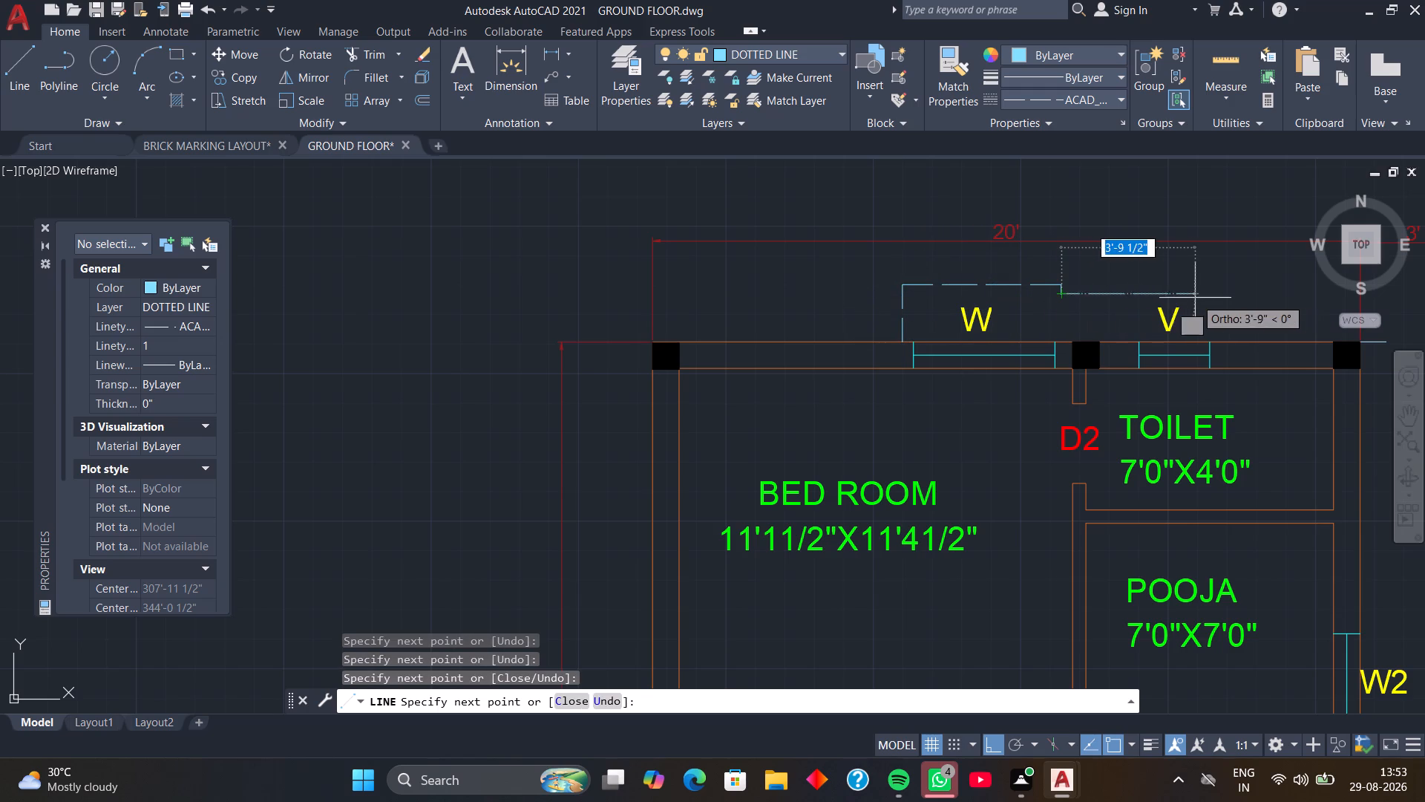
left_click(1217, 298)
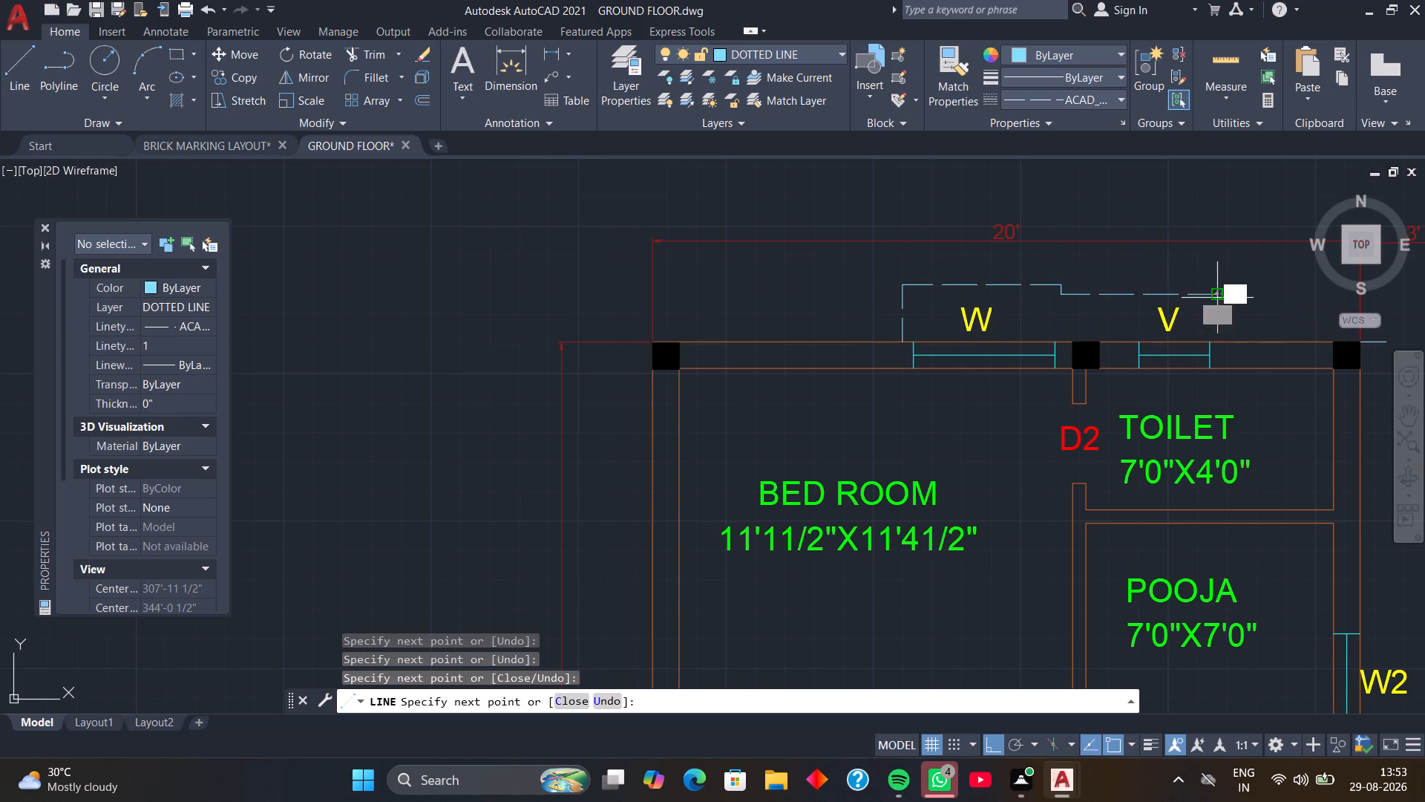
left_click(1219, 342)
key("space")
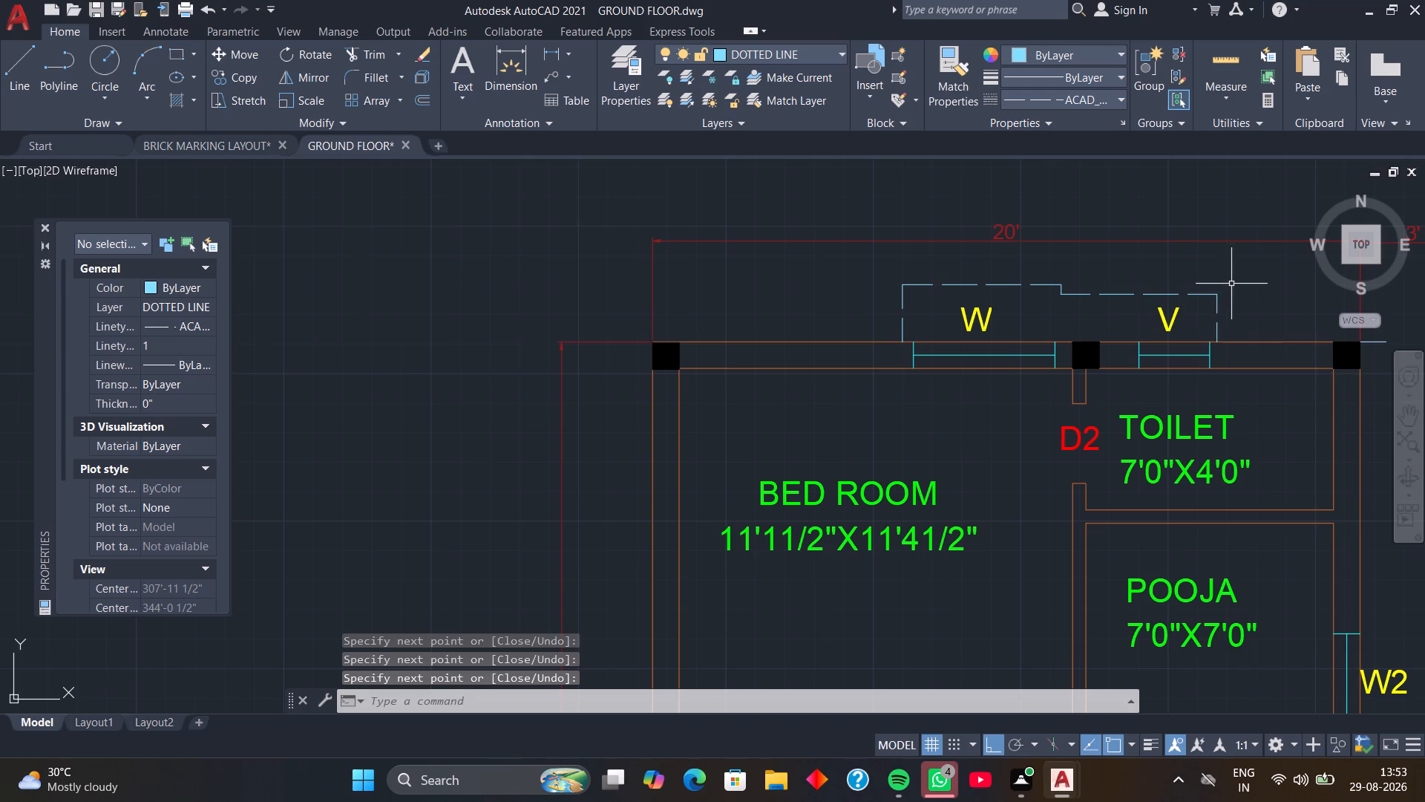
Draw a dashed outline about 3'-5" long and 1'-6" deep outside the upper plan's east wall around pooja window W2.
scroll(1231, 281, "down", 2)
middle_click_drag(1225, 285, 908, 220)
middle_click_drag(986, 331, 968, 278)
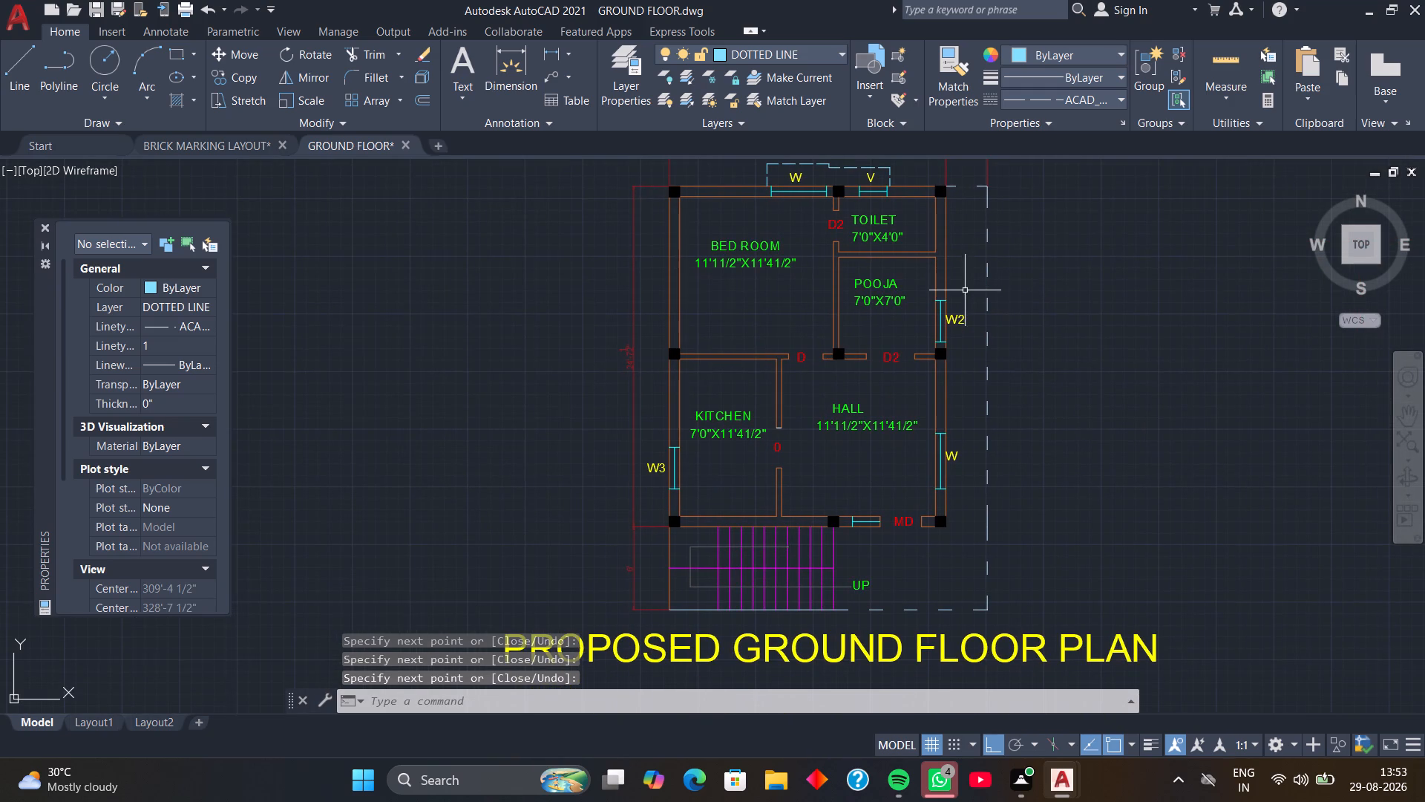
key("space")
scroll(943, 298, "up", 3)
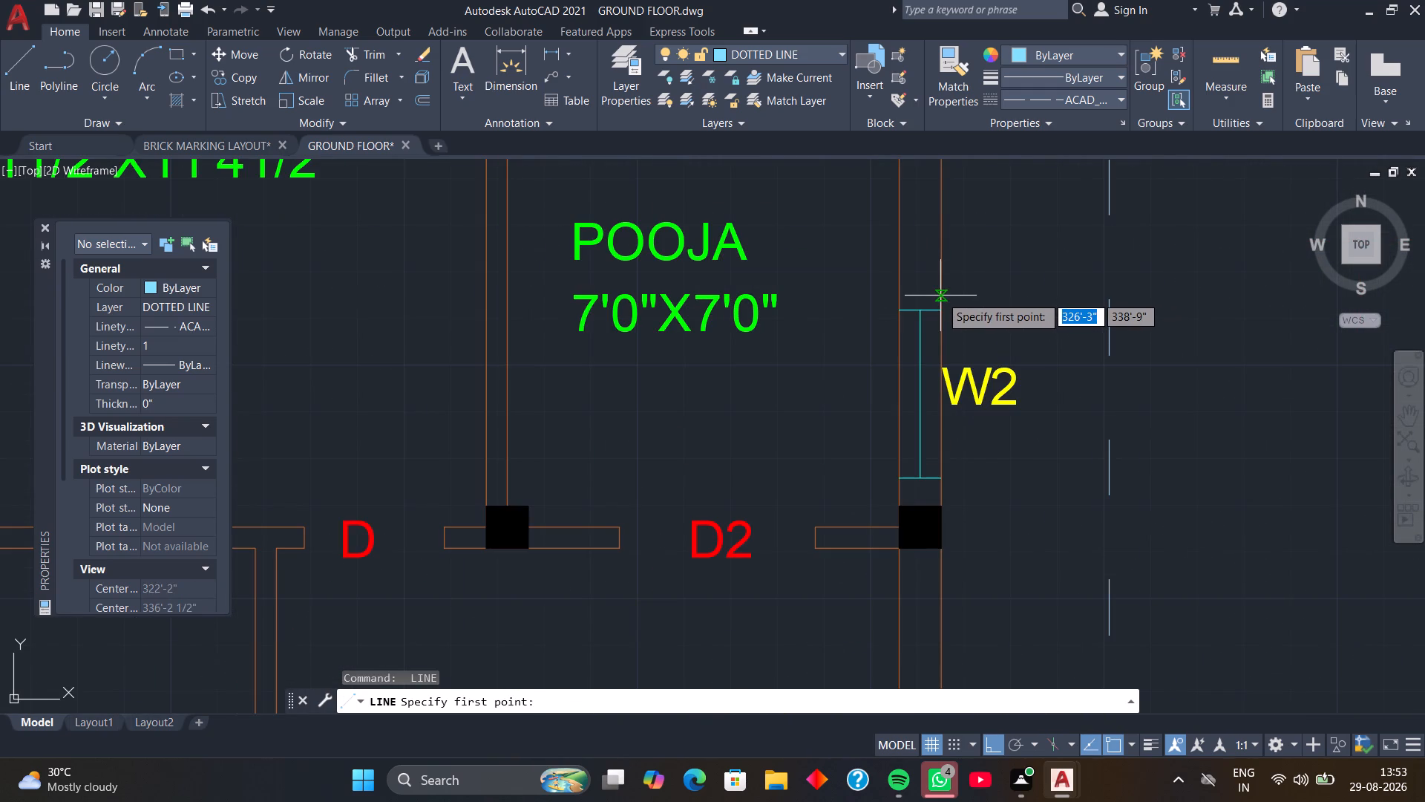
left_click(940, 296)
left_click(1027, 299)
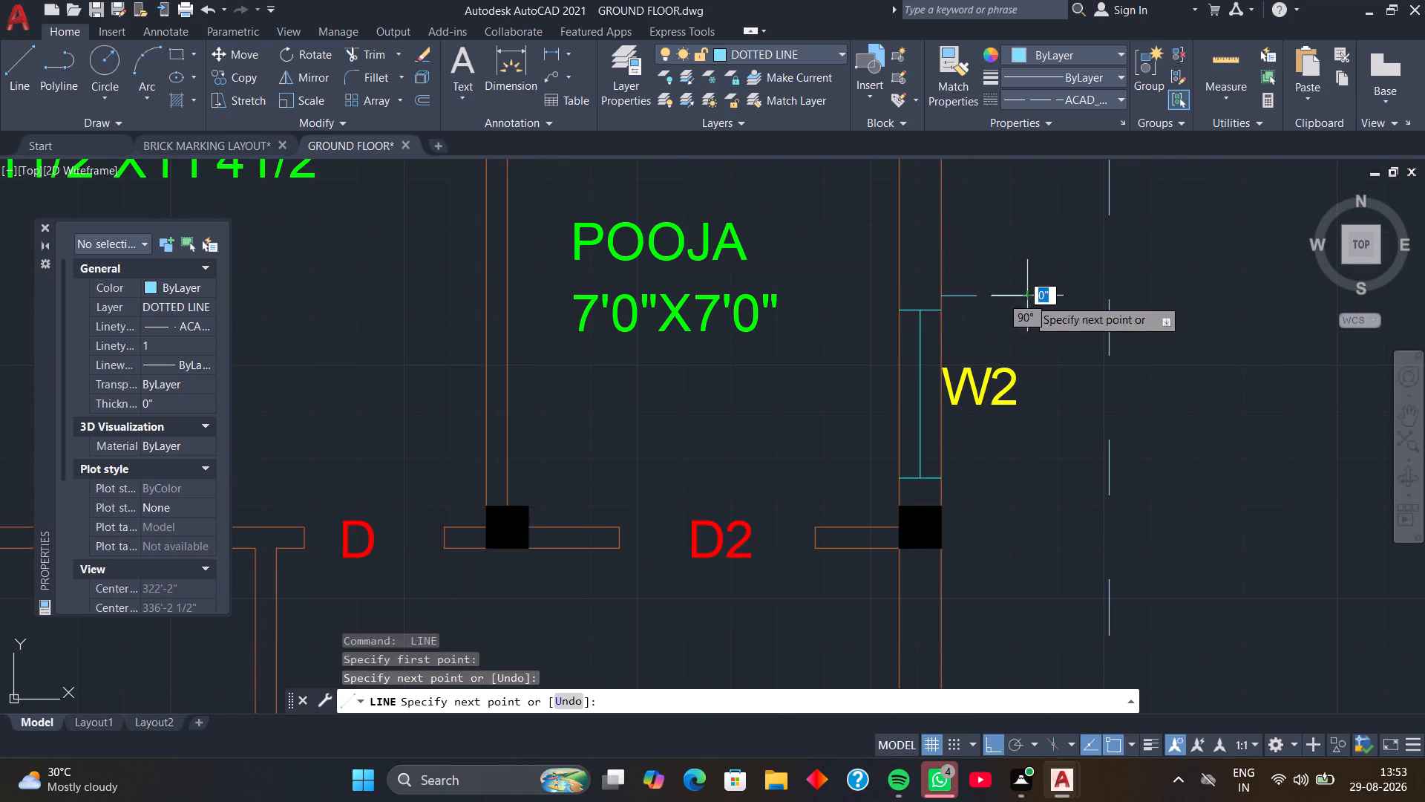
left_click(1040, 489)
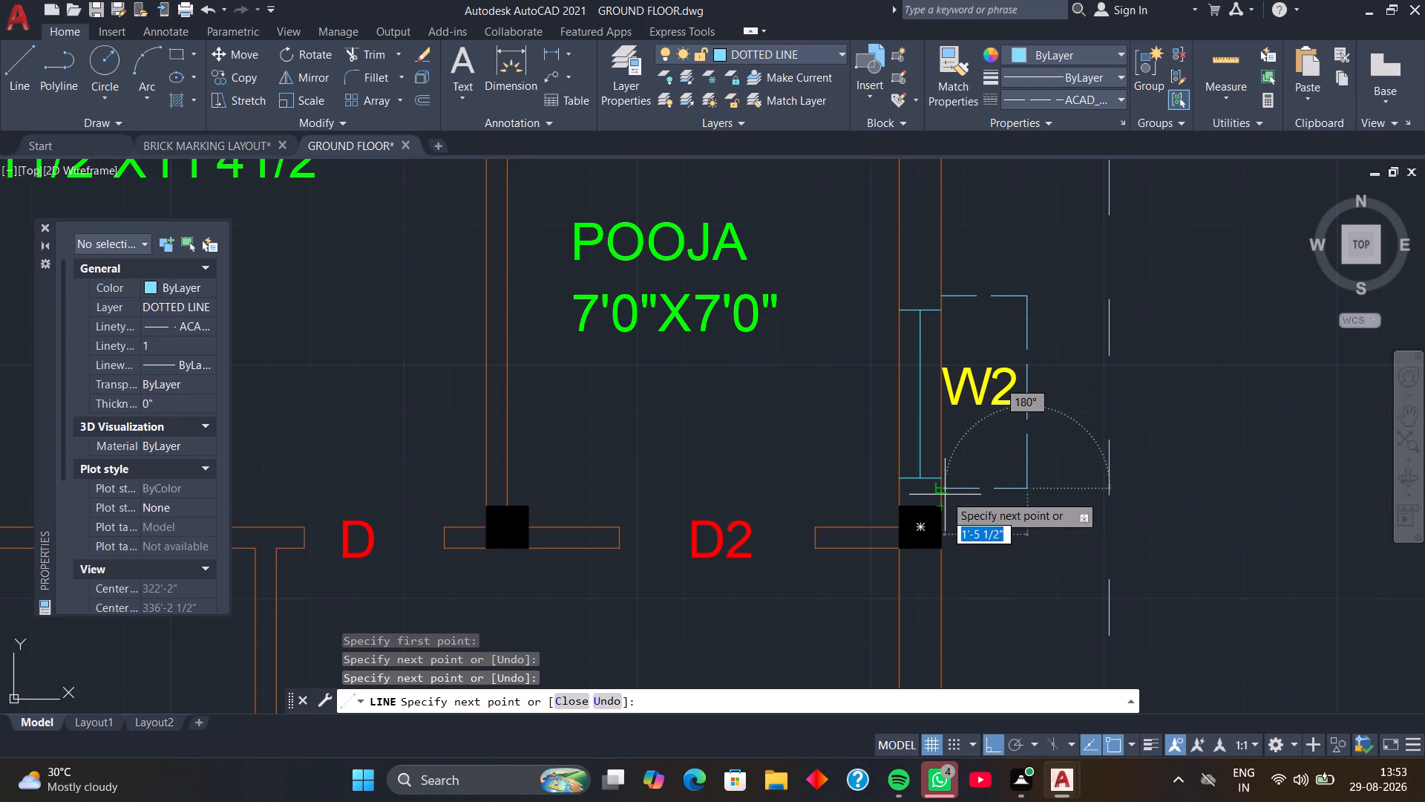
left_click(943, 492)
key("space")
Draw a dashed outline about 4'-6" long and 1'-7" deep outside the upper plan's east wall around hall window W.
scroll(986, 449, "down", 2)
middle_click_drag(987, 452, 963, 318)
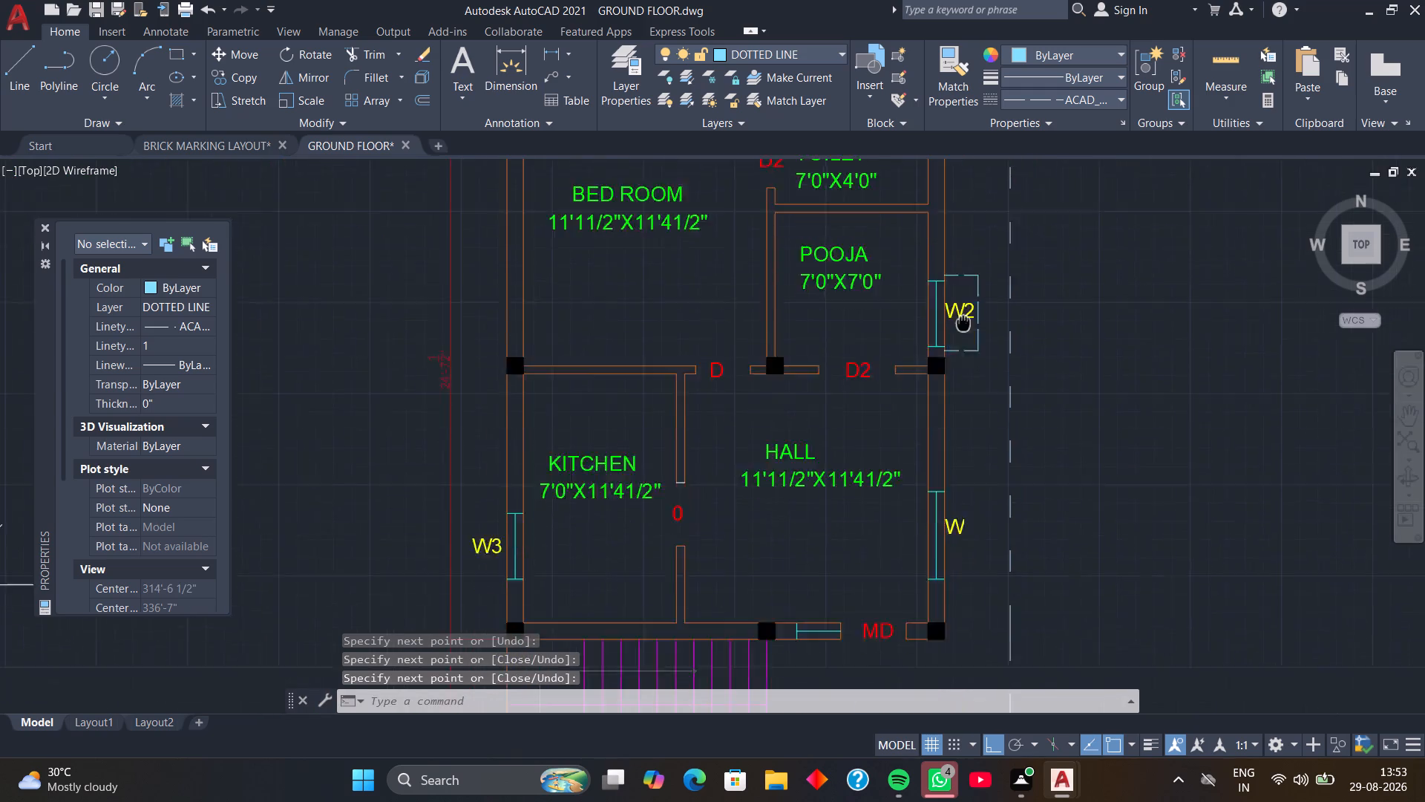
middle_click_drag(963, 318, 955, 201)
middle_click_drag(956, 378, 946, 325)
key("space")
scroll(935, 287, "up", 2)
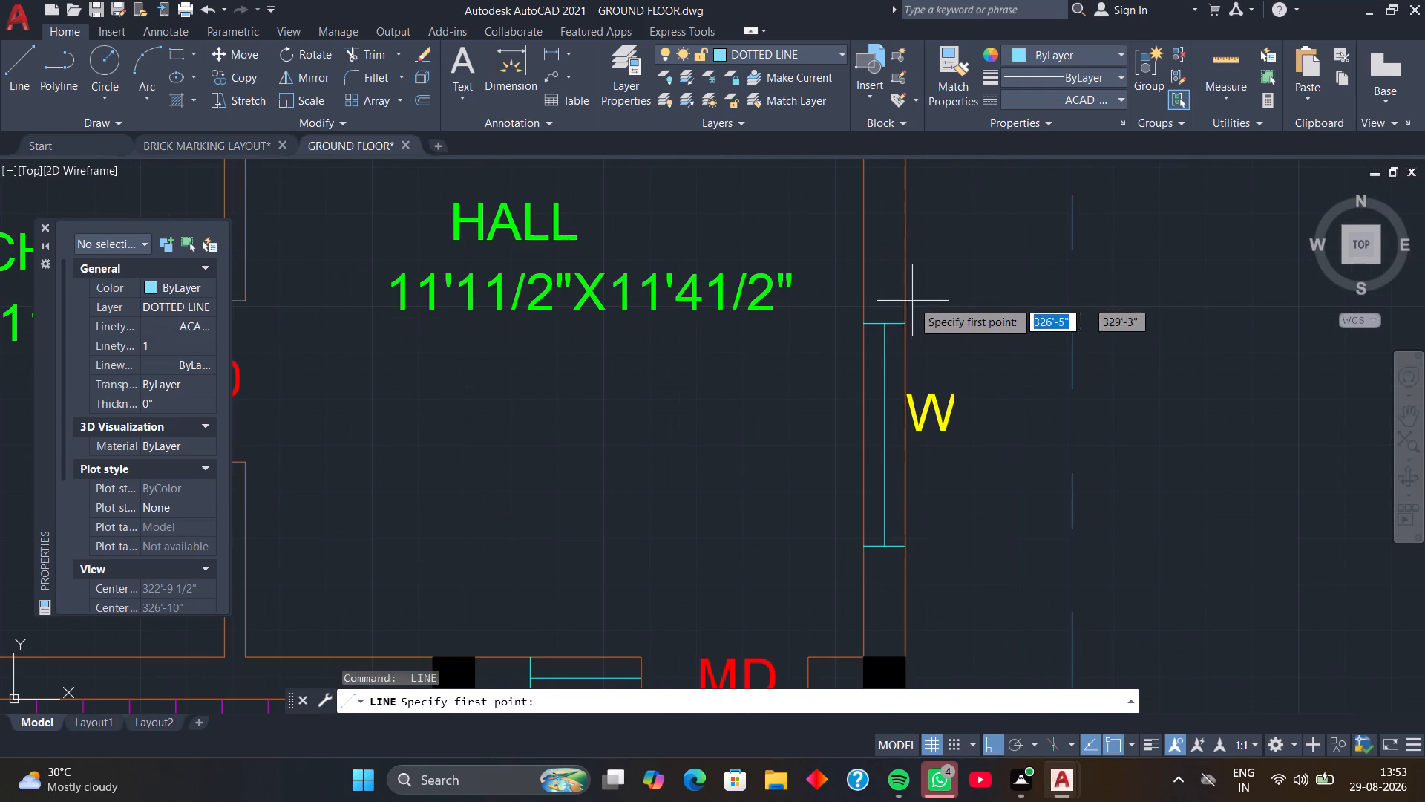
left_click(905, 306)
left_click(995, 307)
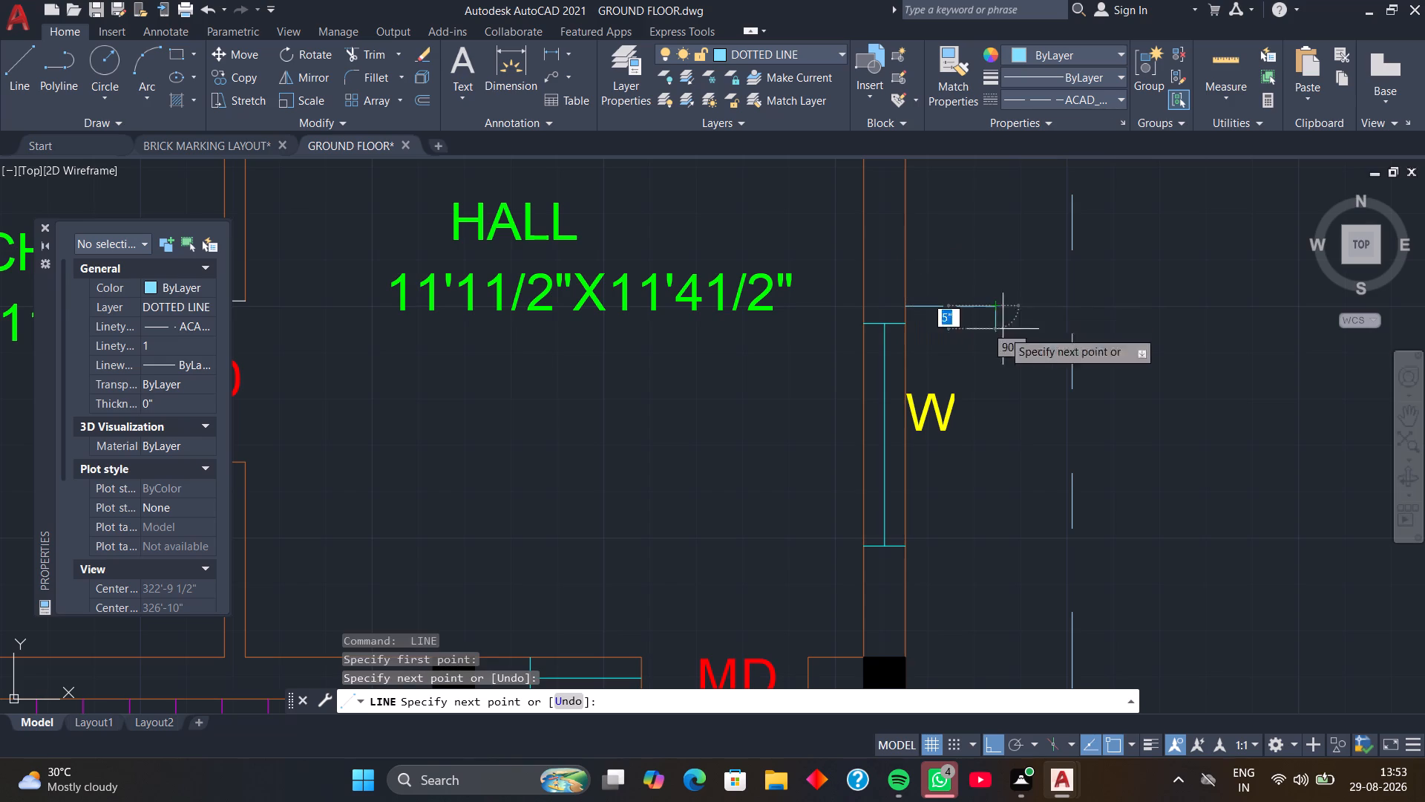
left_click(1000, 558)
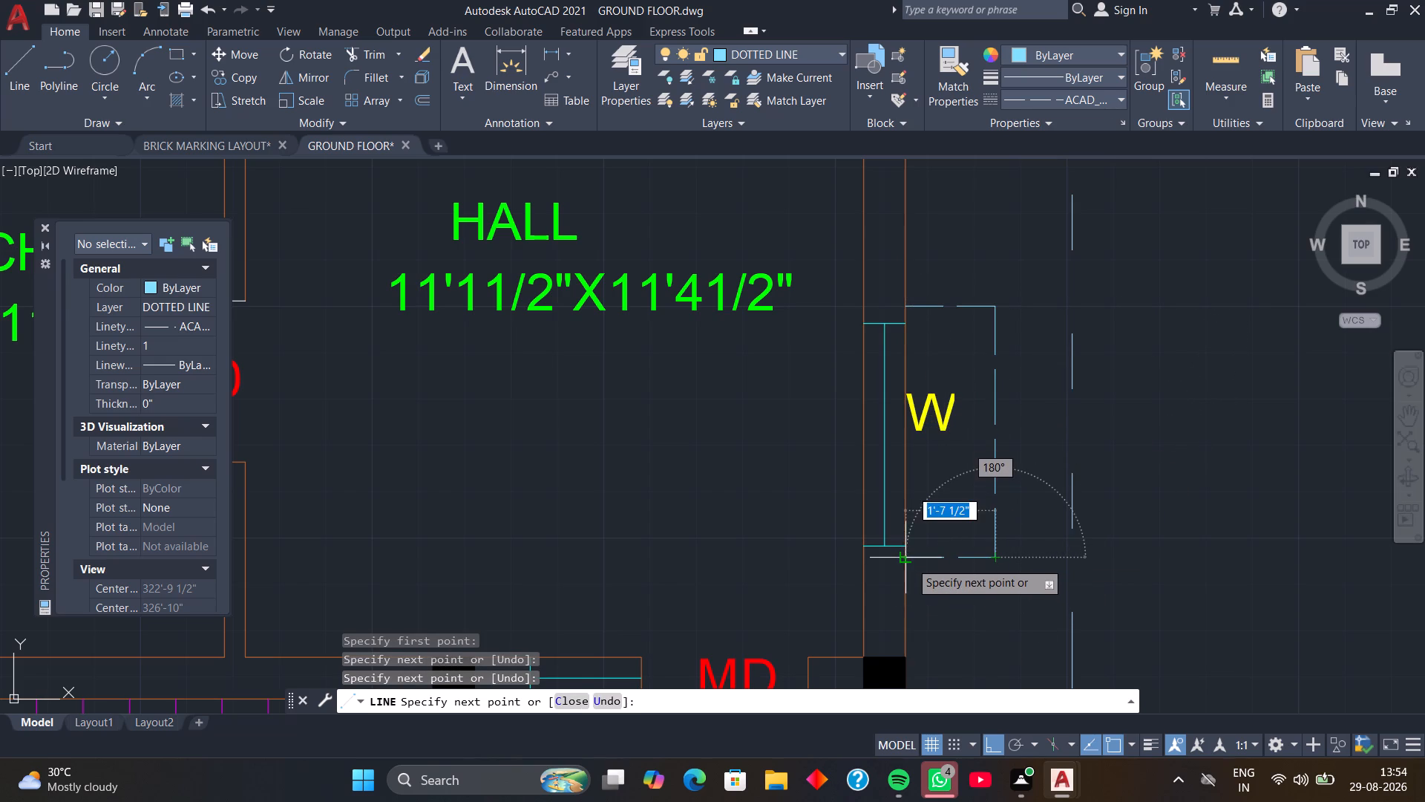
left_click(910, 561)
key("space")
Draw a dashed outline about 1'-11" deep outside the upper plan's west wall around kitchen window W3.
scroll(929, 500, "down", 2)
middle_click_drag(933, 502, 1111, 342)
middle_click_drag(926, 359, 1095, 387)
middle_click_drag(872, 412, 981, 446)
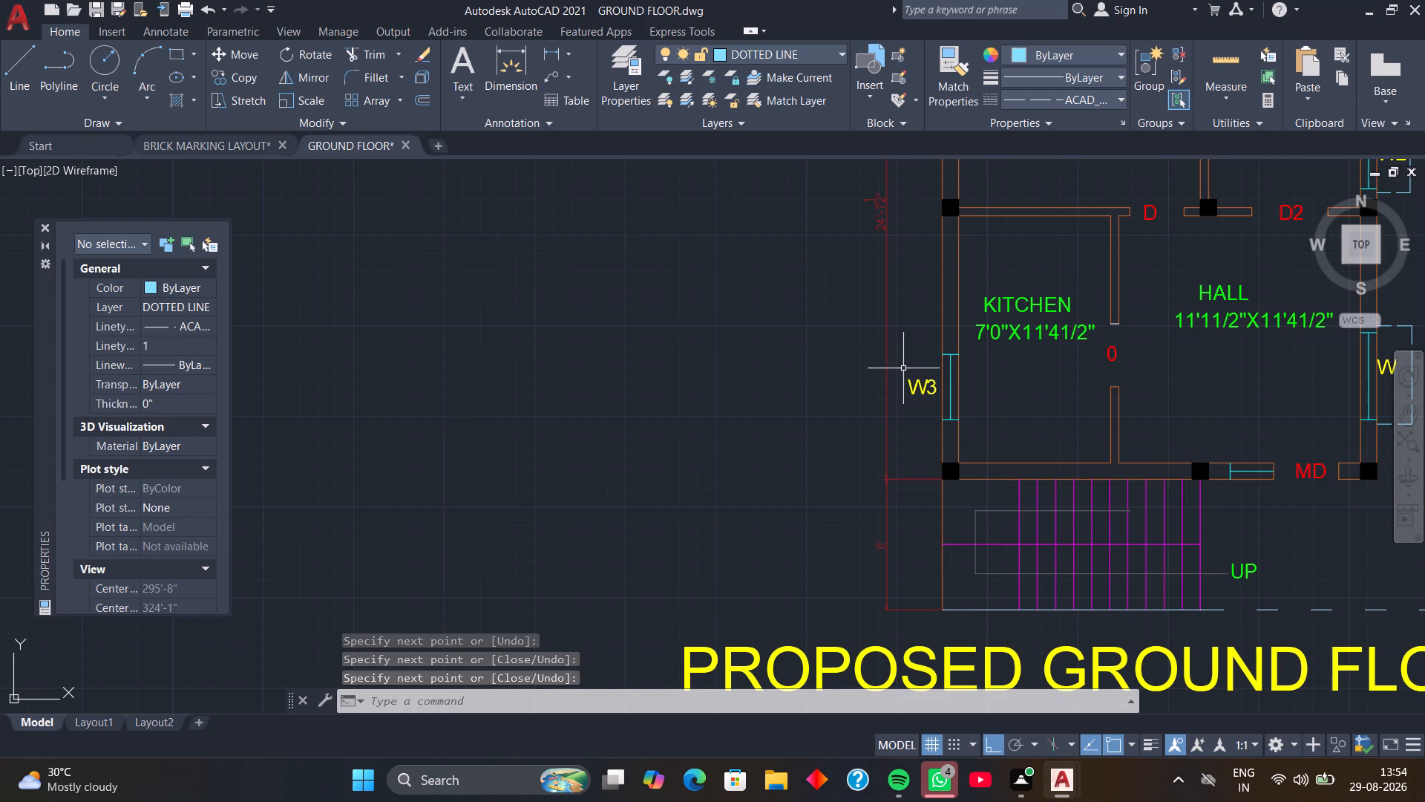
key("space")
scroll(924, 342, "up", 2)
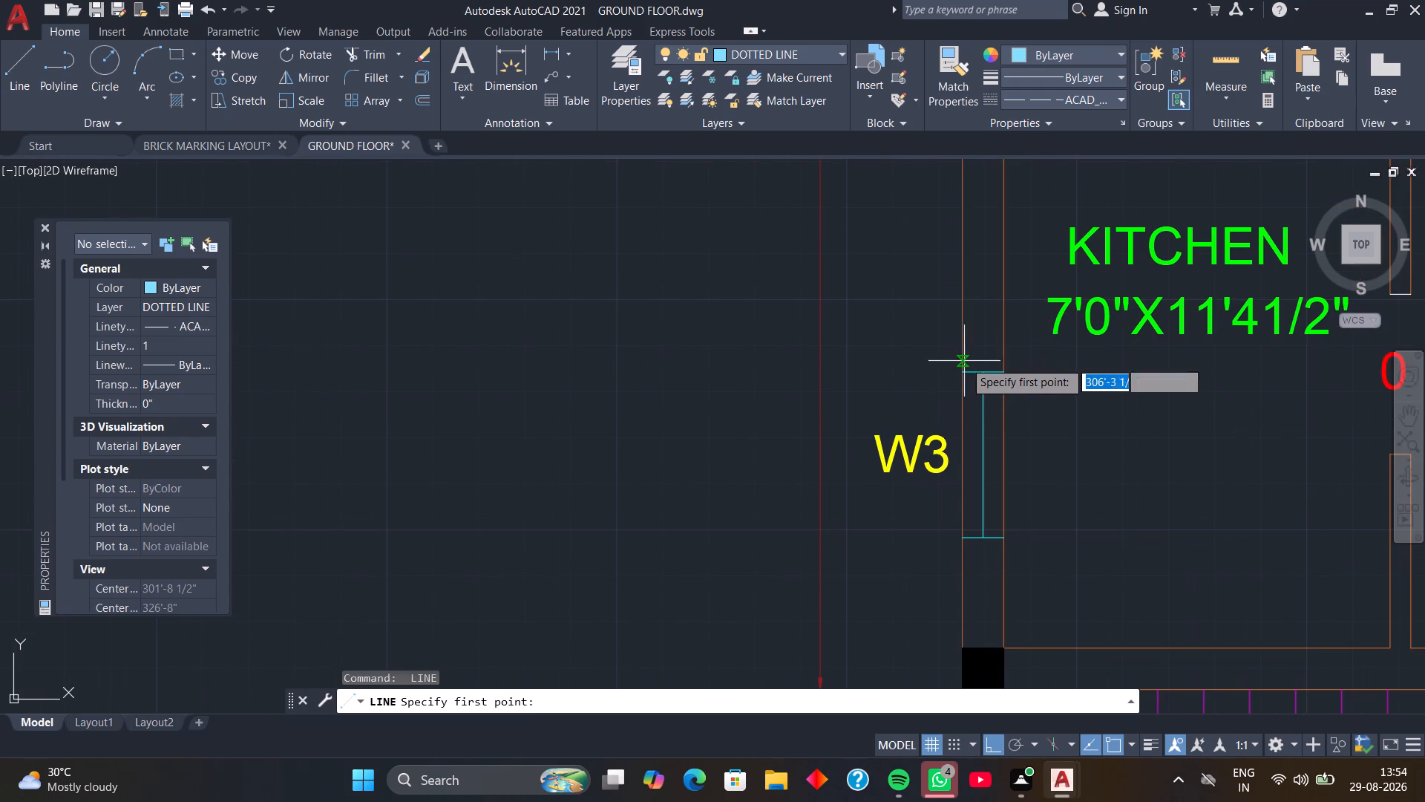
left_click(962, 361)
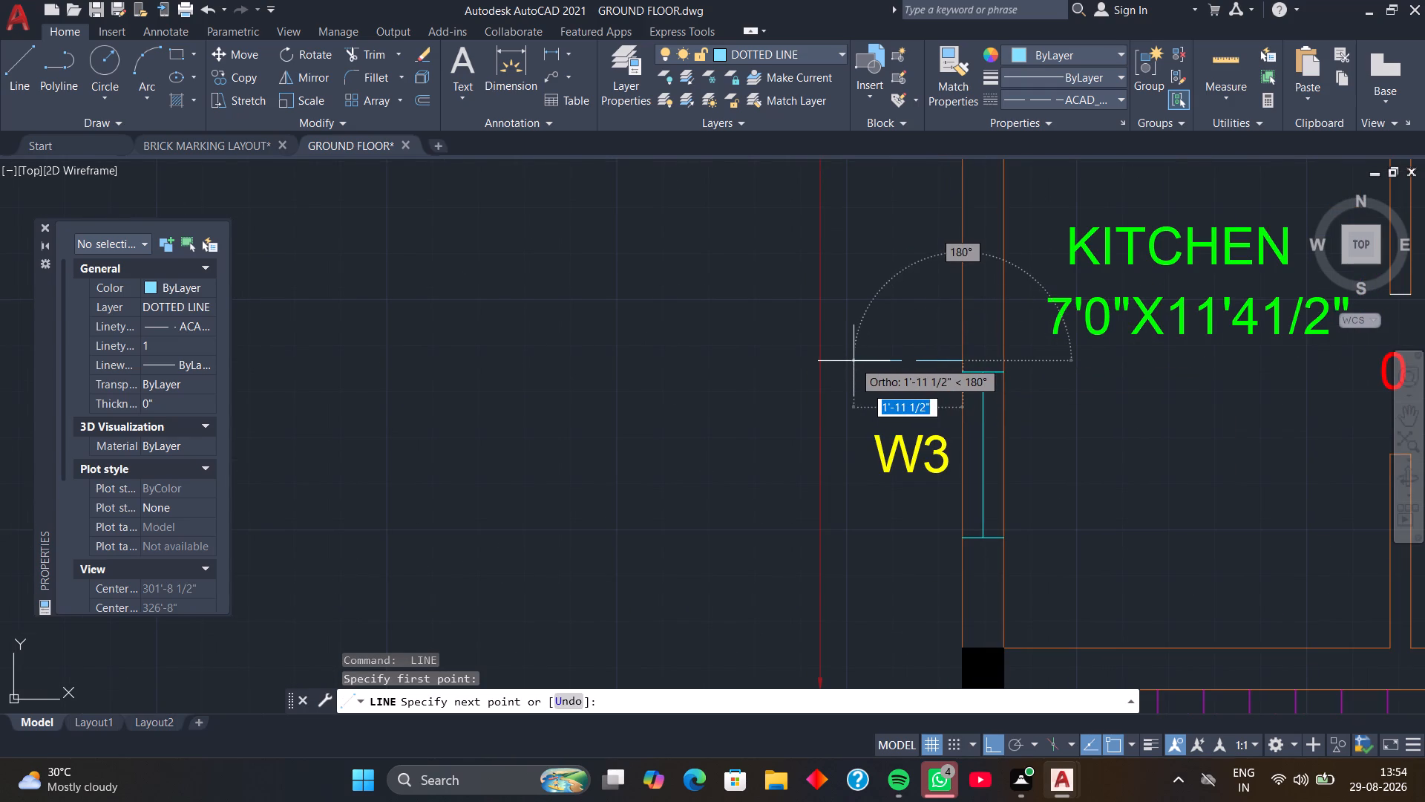
left_click(852, 361)
middle_click_drag(852, 520, 862, 376)
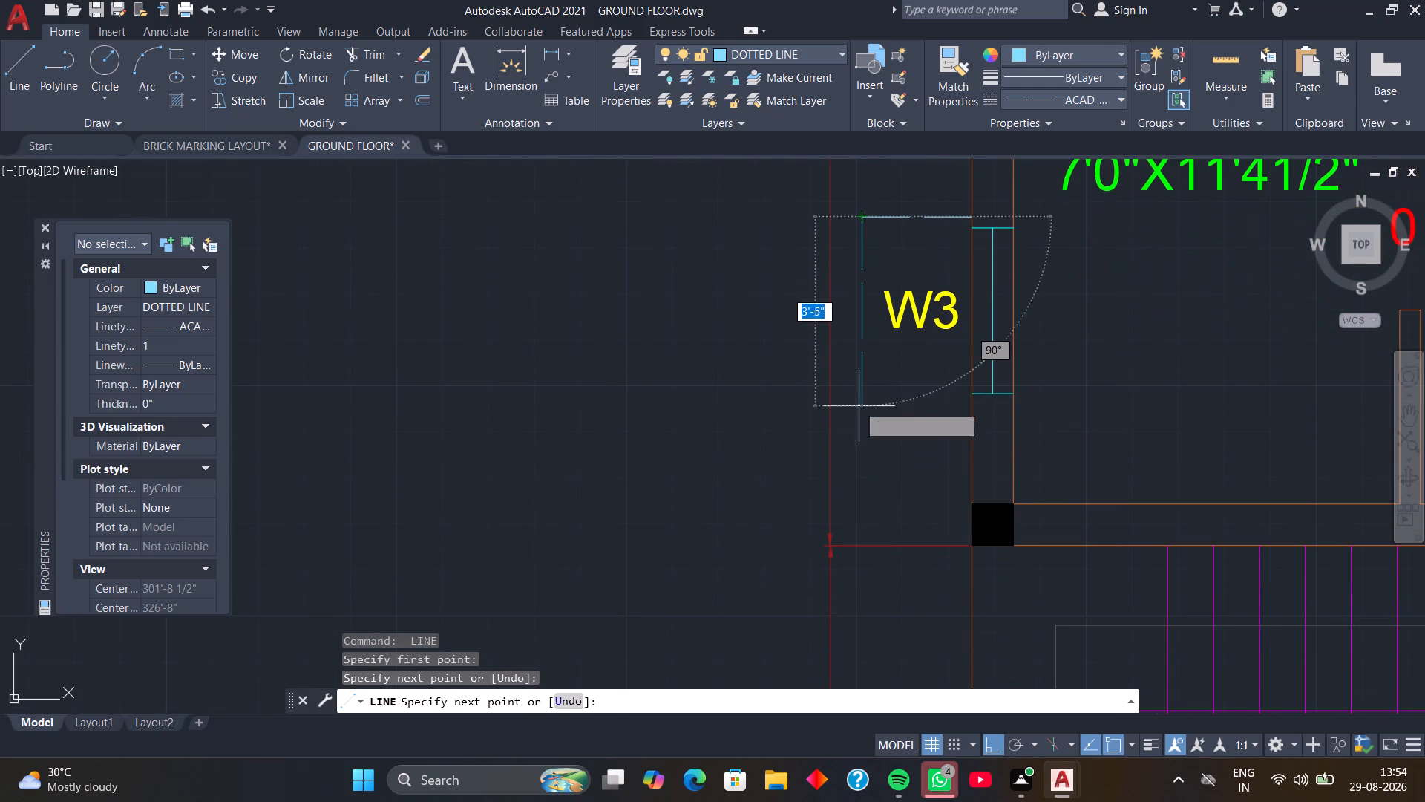
left_click(862, 426)
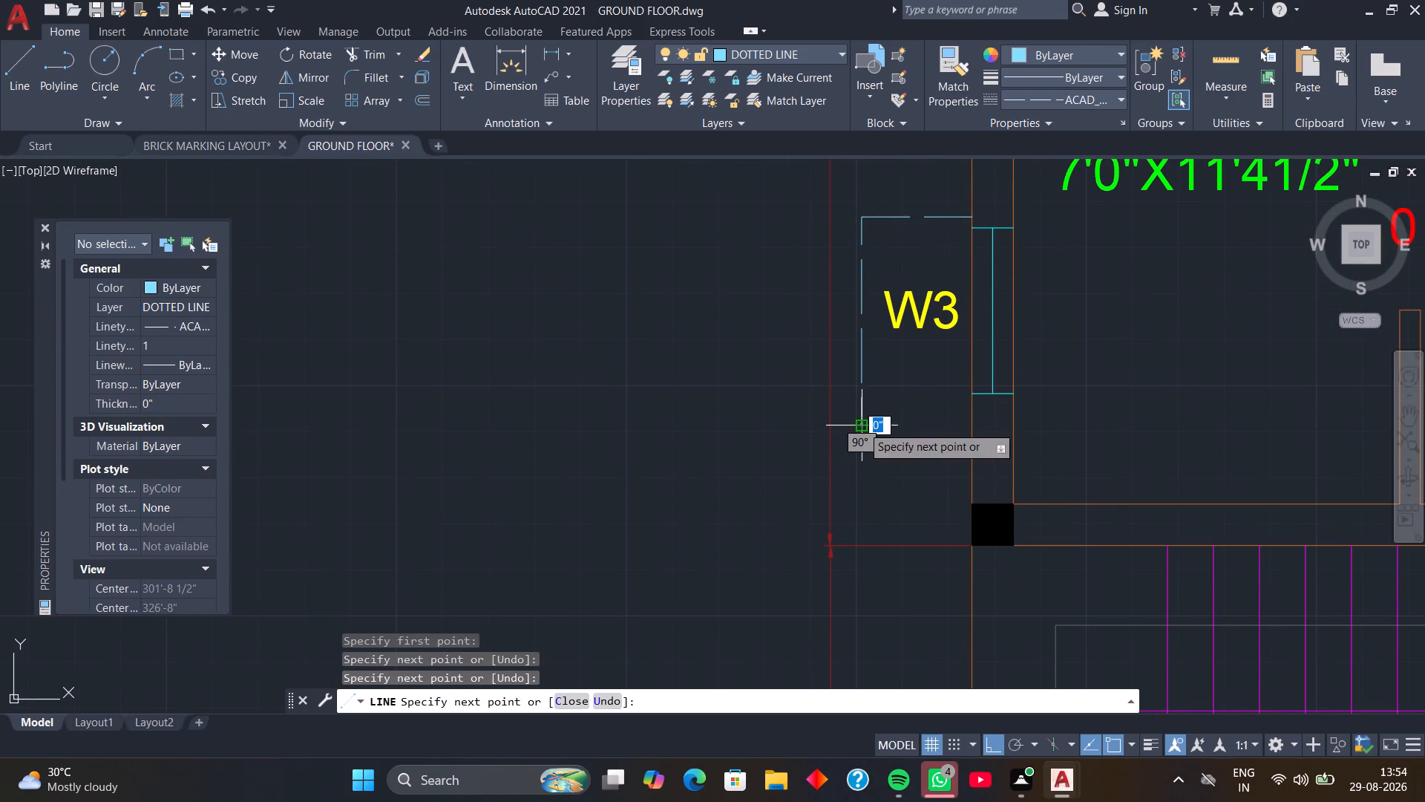
left_click(969, 426)
key("space")
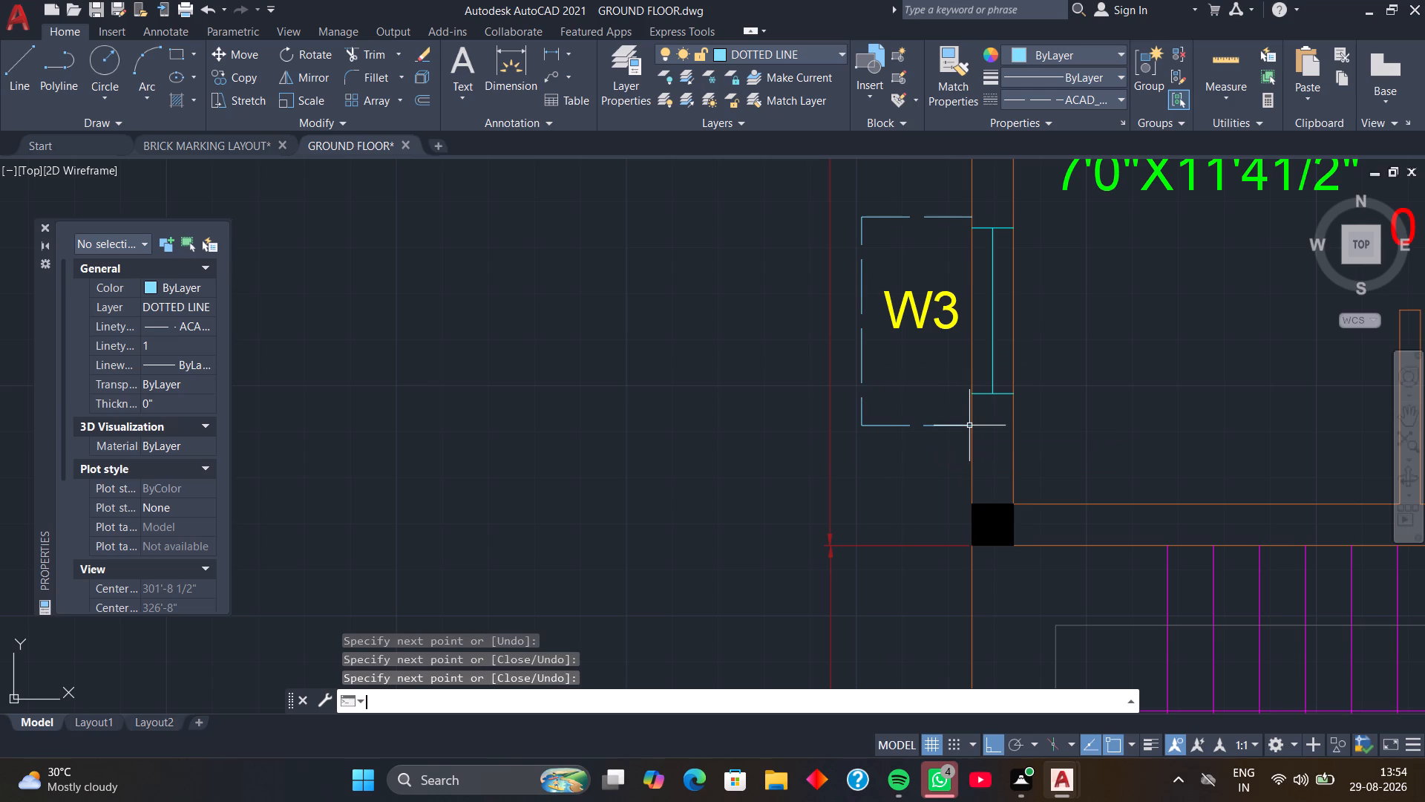
Draw a dashed outline about 1'-8" deep outside the lower plan's north wall around the north-east bedroom's window W.
scroll(958, 307, "down", 2)
middle_click_drag(947, 232, 897, 473)
middle_click_drag(917, 336, 844, 482)
scroll(885, 412, "down", 1)
middle_click_drag(902, 445, 898, 312)
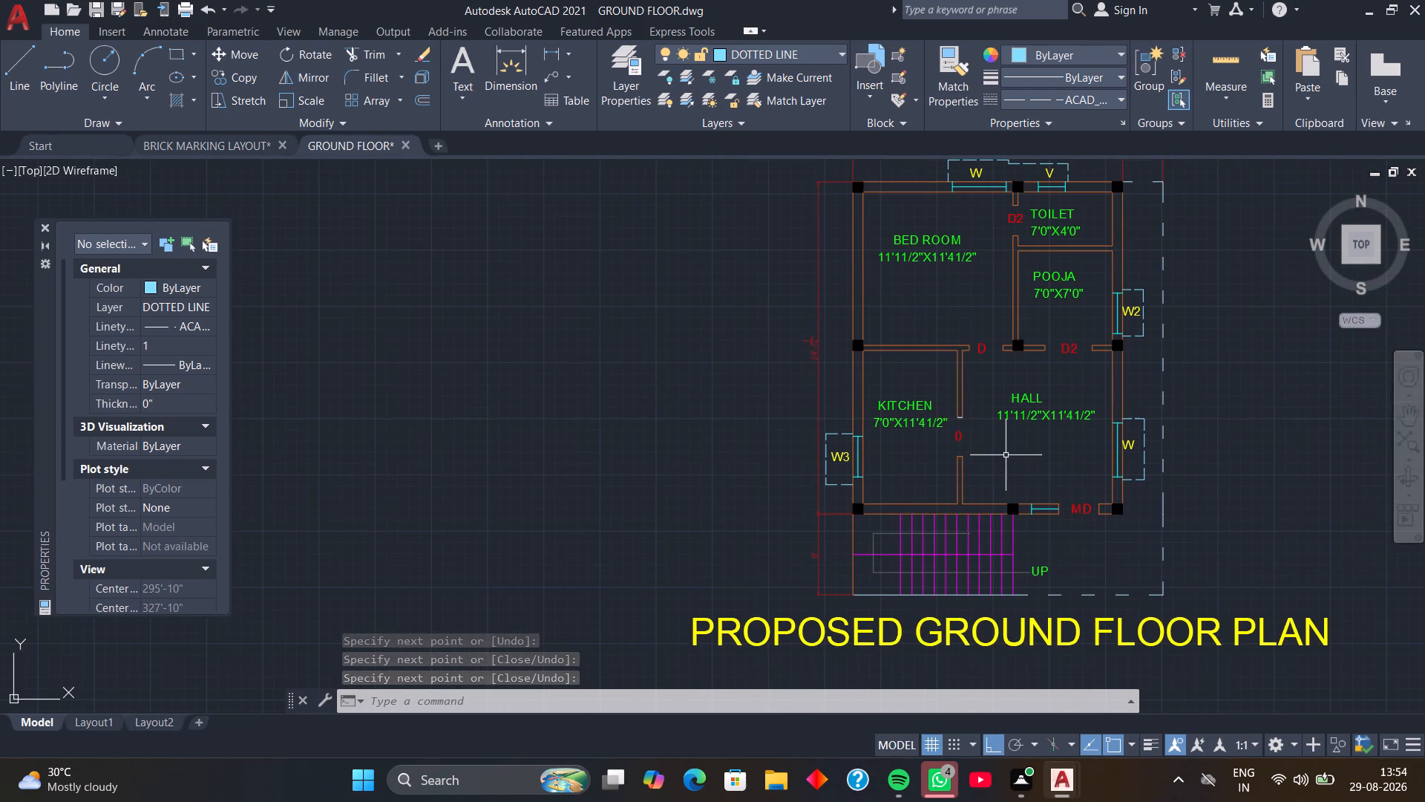
middle_click_drag(1005, 455, 946, 379)
scroll(963, 385, "down", 1)
middle_click_drag(958, 385, 914, 371)
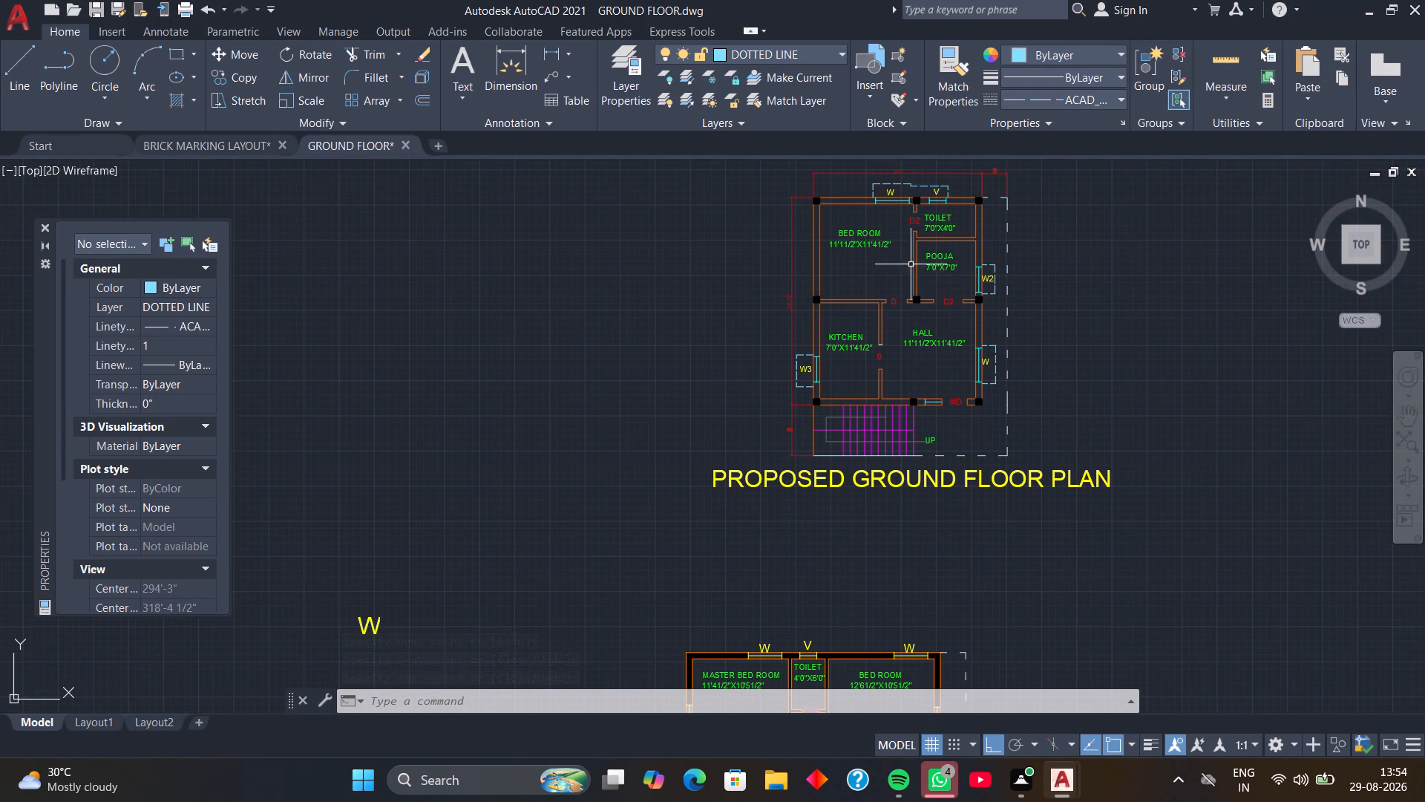
middle_click_drag(943, 431, 916, 255)
middle_click_drag(901, 440, 905, 352)
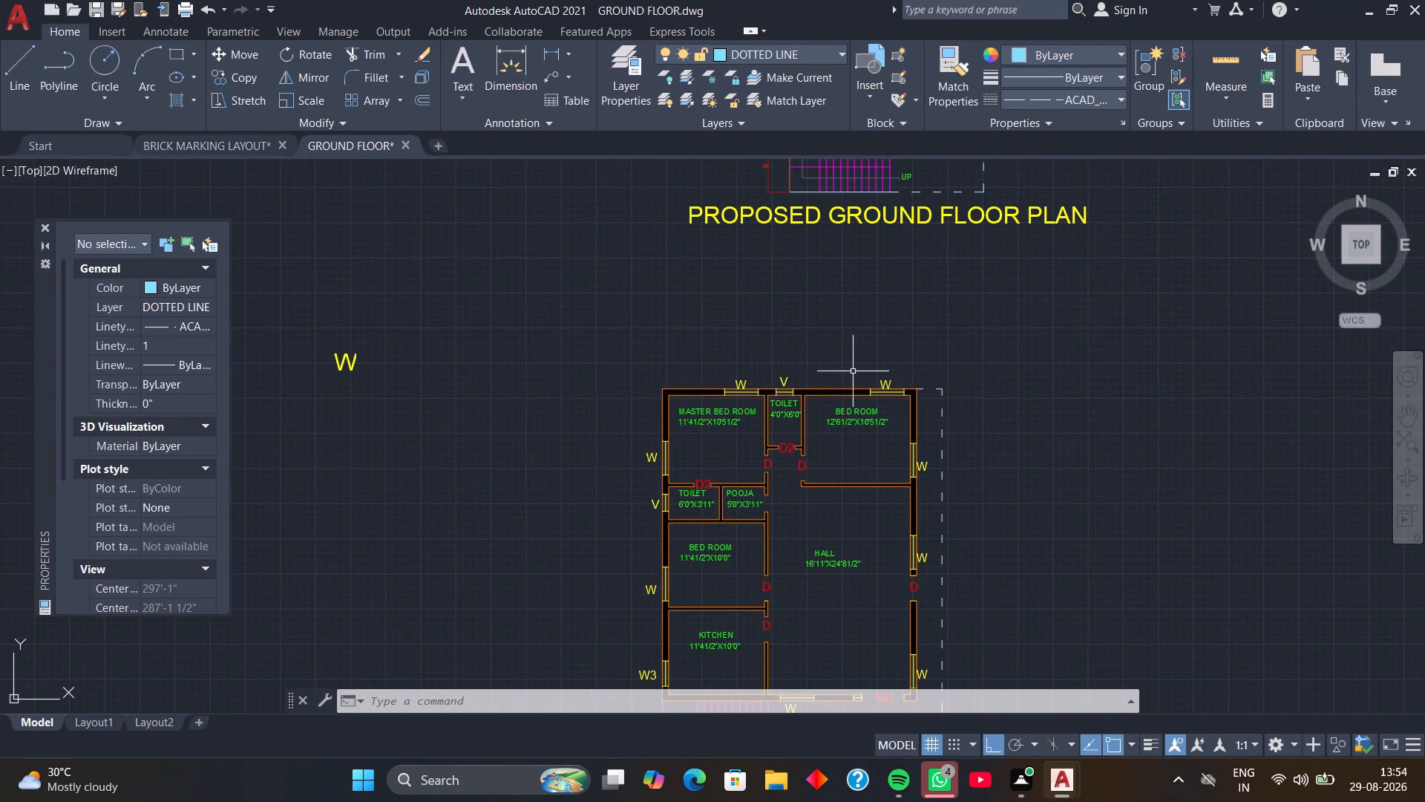
middle_click_drag(857, 385, 873, 363)
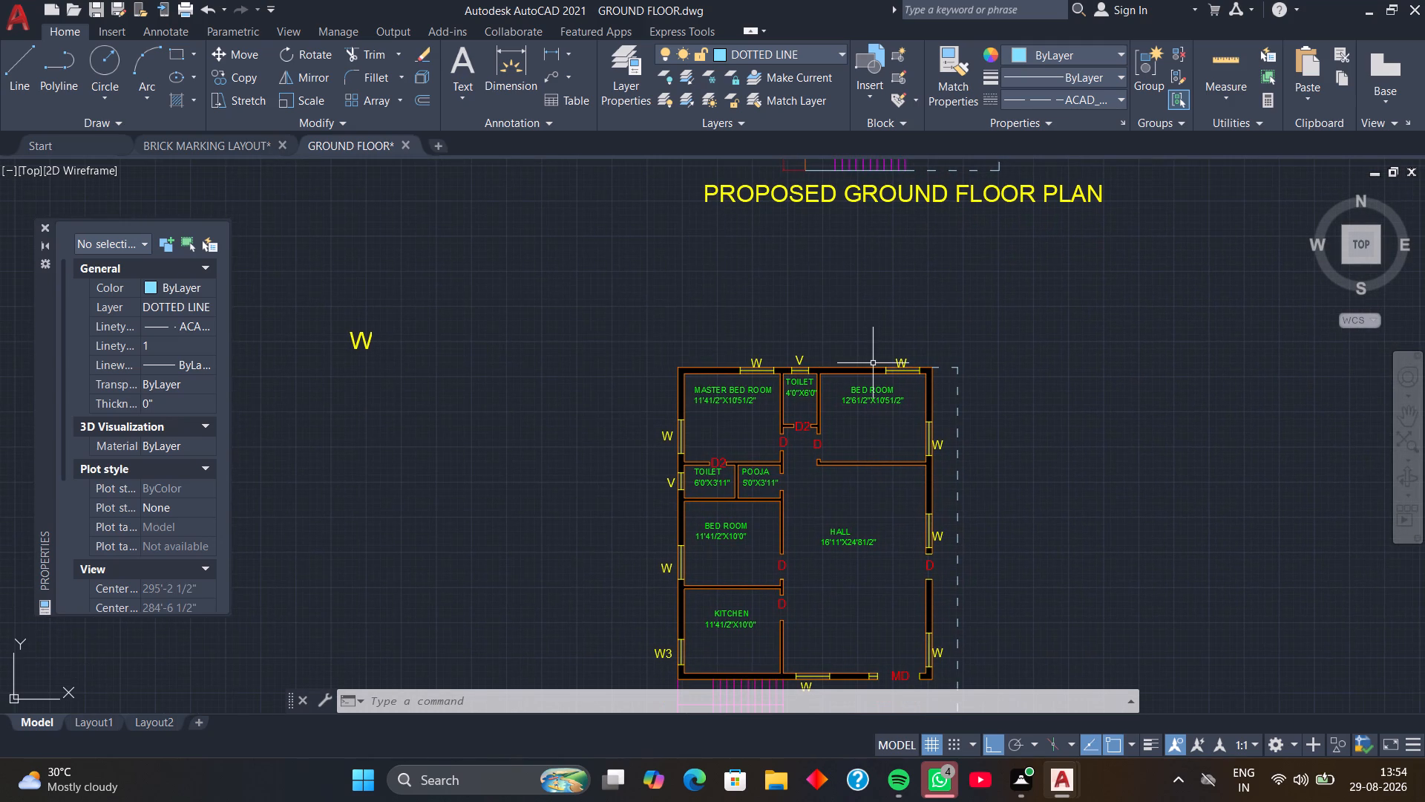
key("space")
scroll(865, 367, "up", 3)
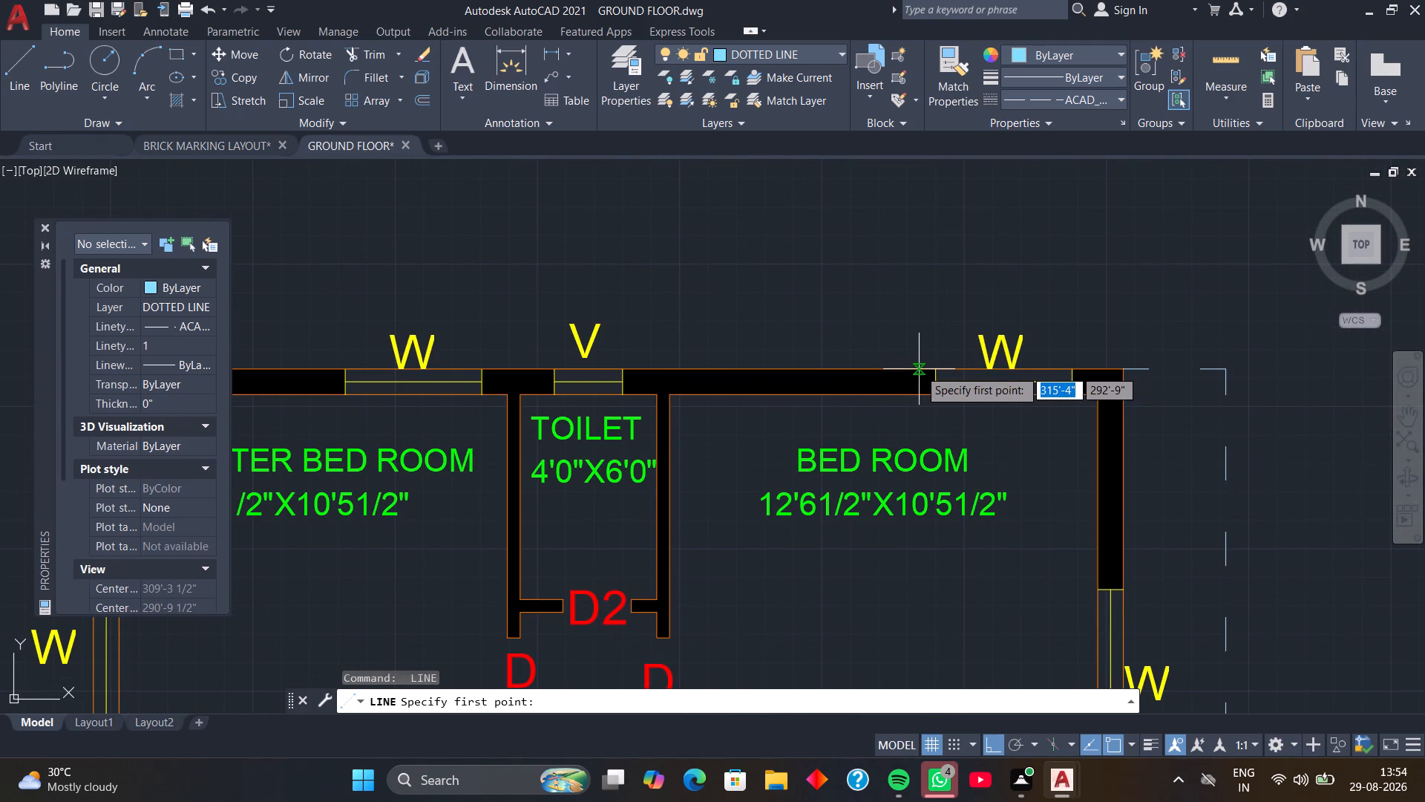
left_click(919, 369)
left_click(923, 310)
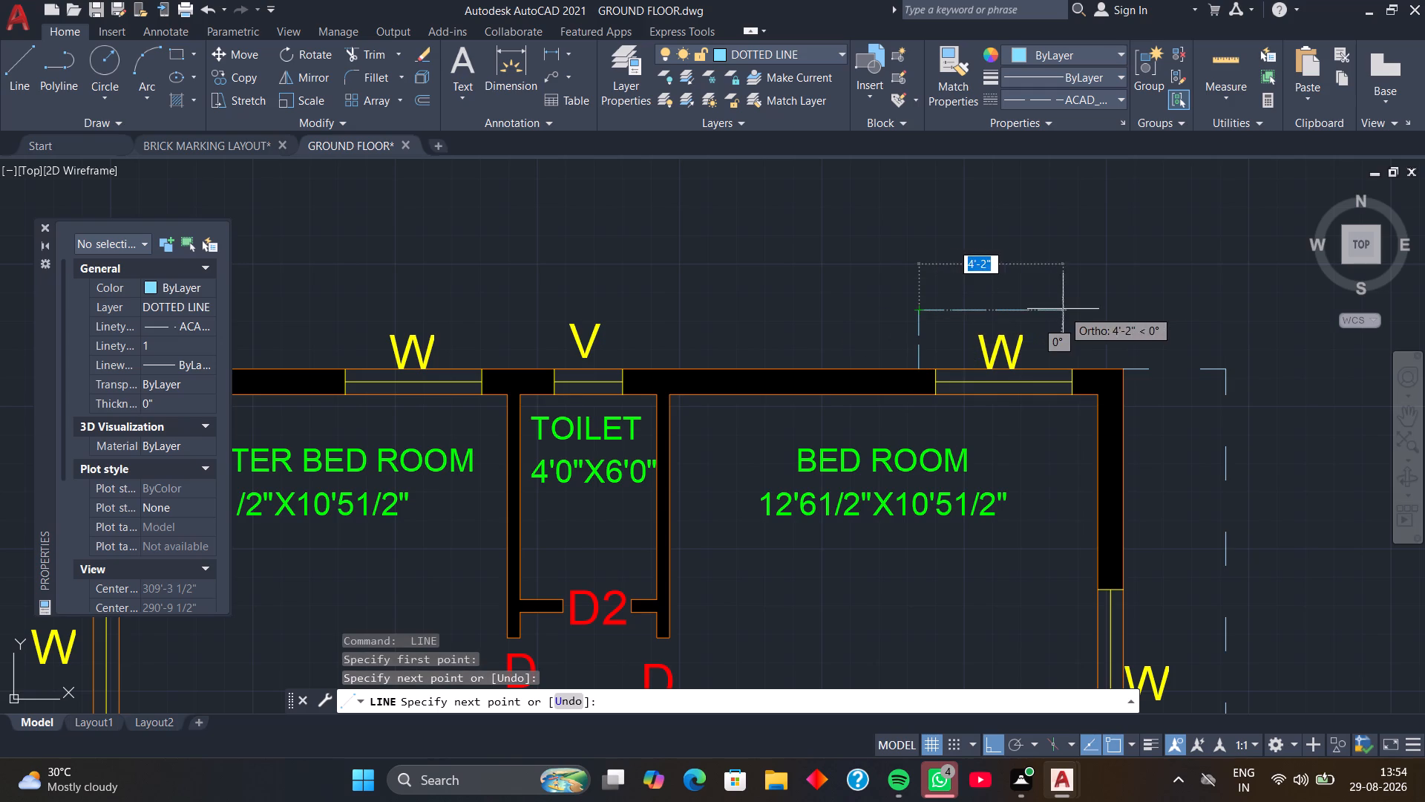
left_click(1078, 313)
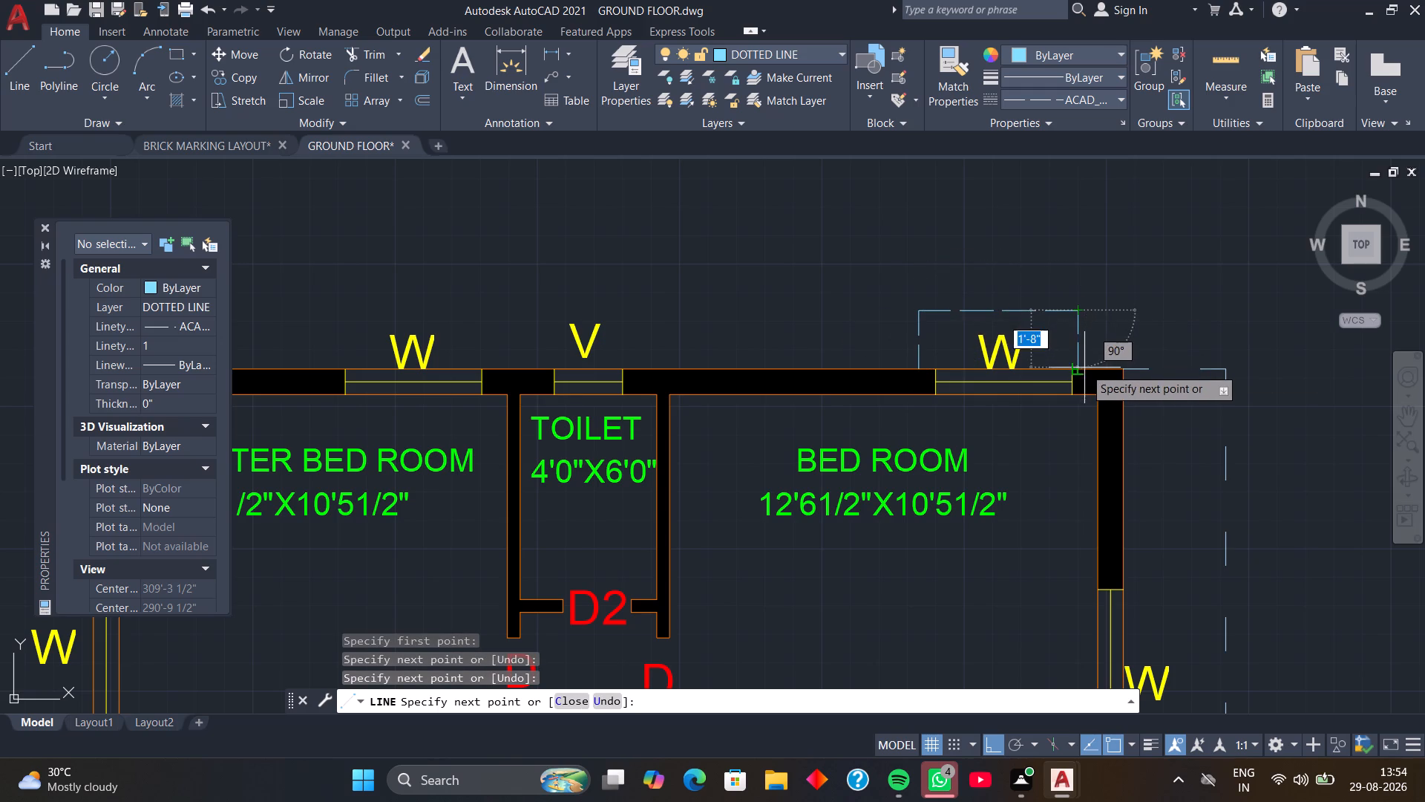
left_click(1082, 368)
key("space")
Draw one rectangular dashed outline outside the lower plan's north wall, enclosing master bedroom window W and toilet ventilator V.
middle_click_drag(761, 296, 1041, 291)
middle_click_drag(923, 324, 1025, 314)
middle_click_drag(732, 316, 807, 311)
key("space")
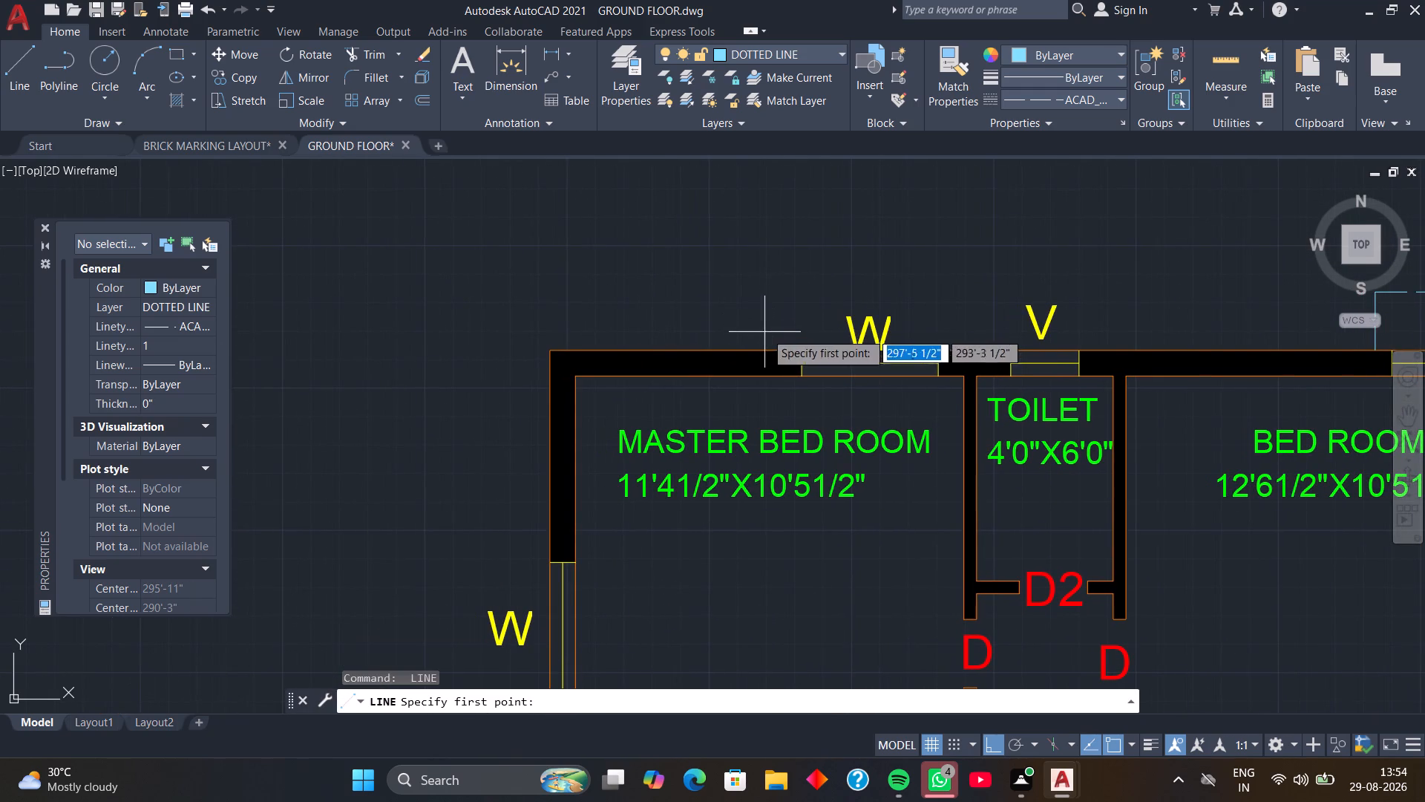
left_click(787, 350)
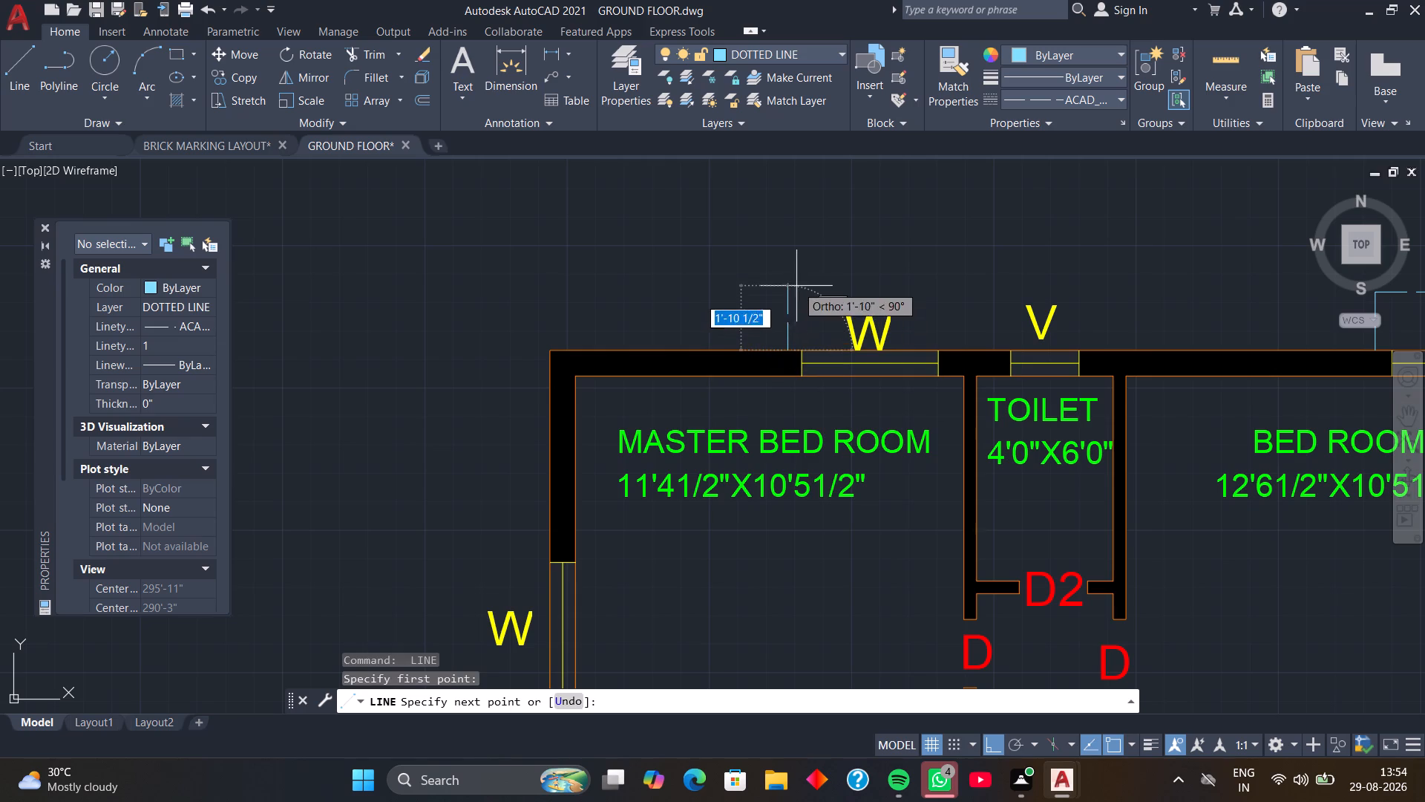
left_click(796, 269)
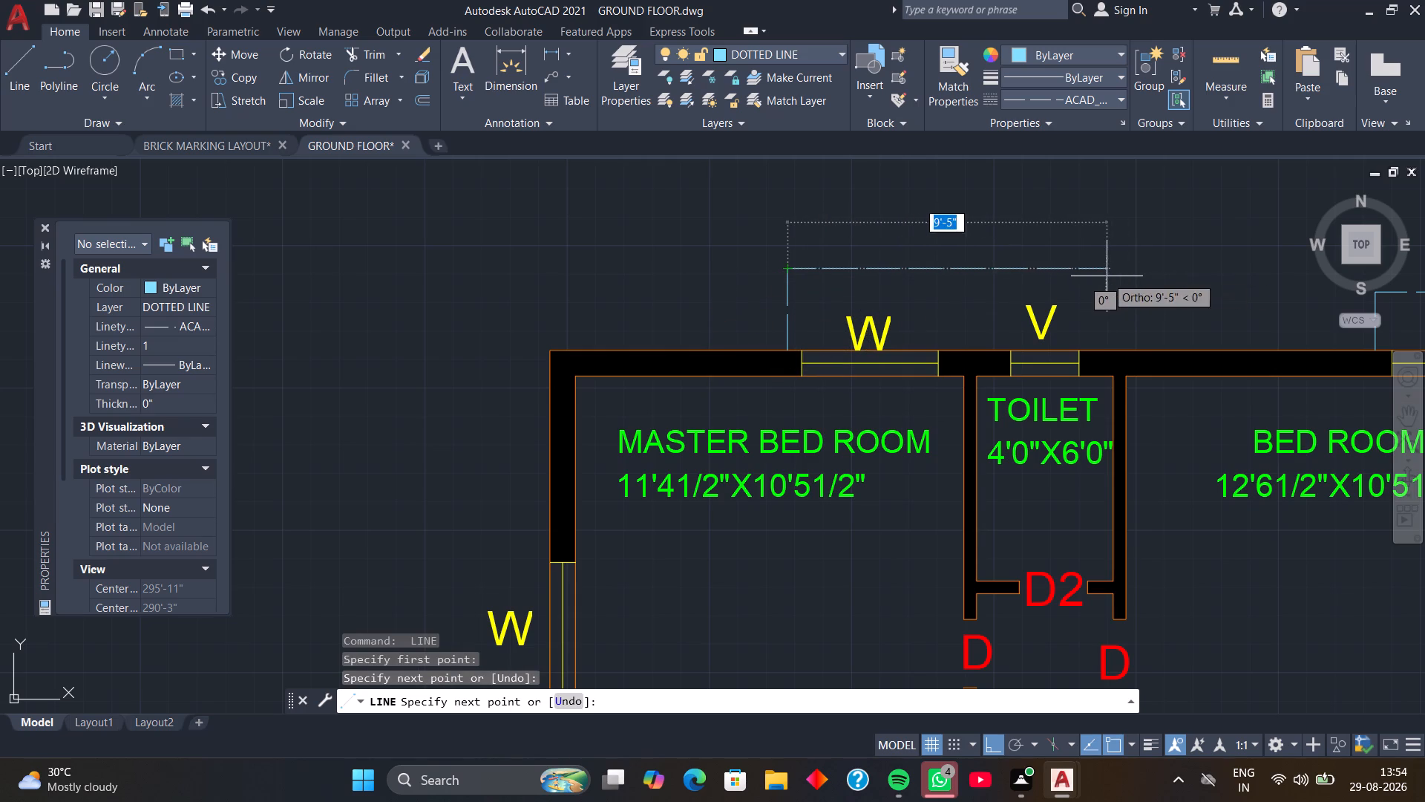
left_click(1086, 276)
left_click(1087, 349)
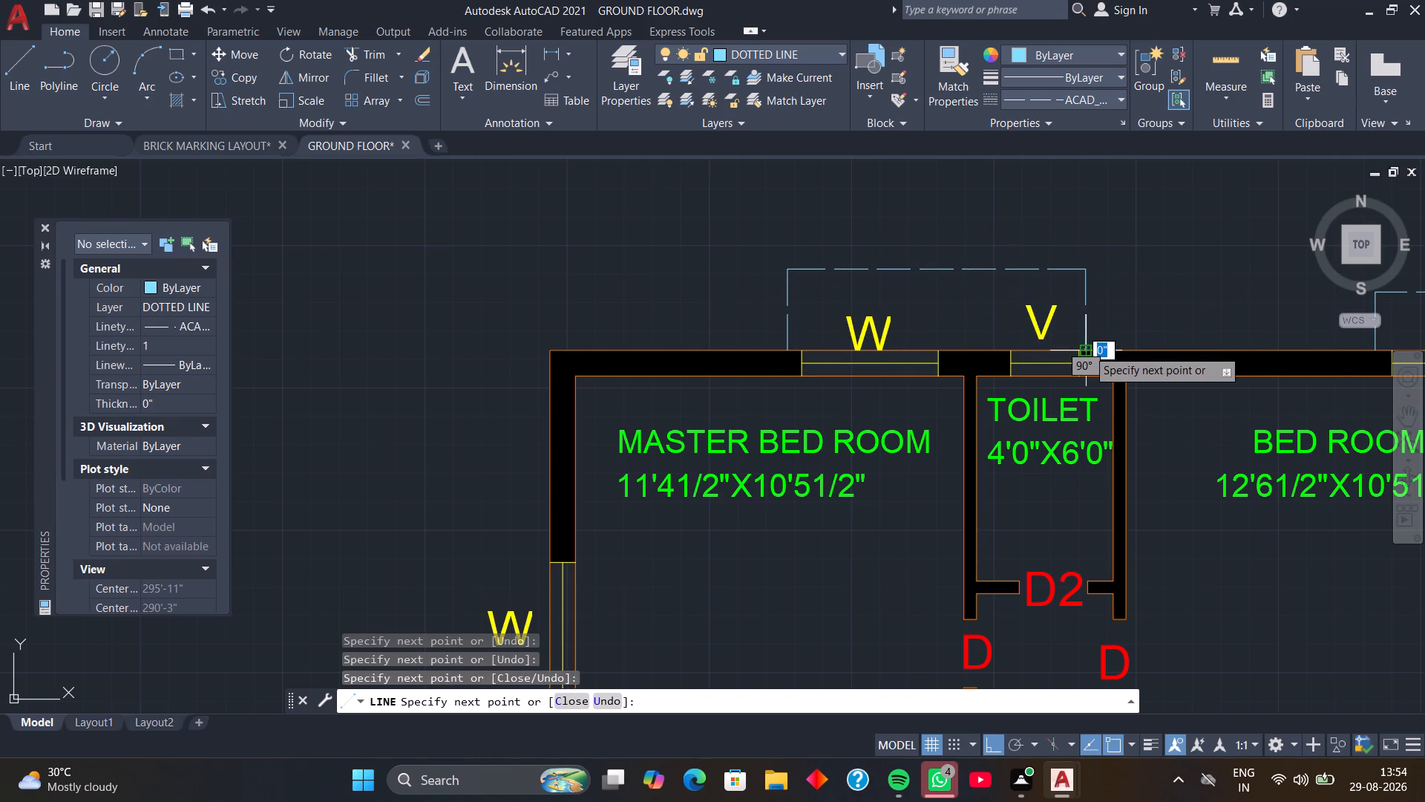
key("space")
Draw a dashed outline about 3'-1" deep outside the lower plan's west wall around master bedroom window W.
scroll(921, 316, "down", 2)
middle_click_drag(904, 338, 1047, 228)
middle_click_drag(949, 302, 1012, 299)
scroll(957, 290, "up", 1)
key("space")
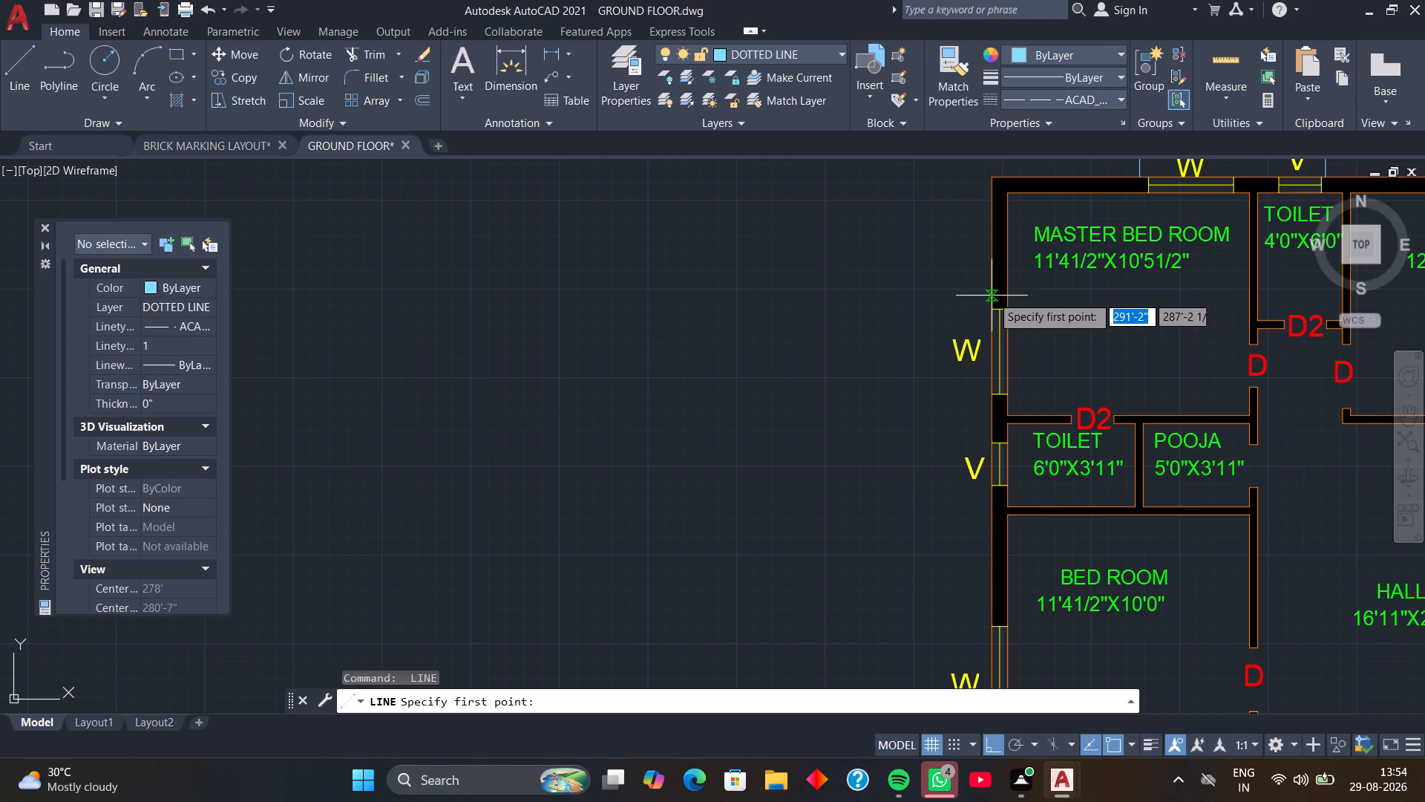
left_click(992, 296)
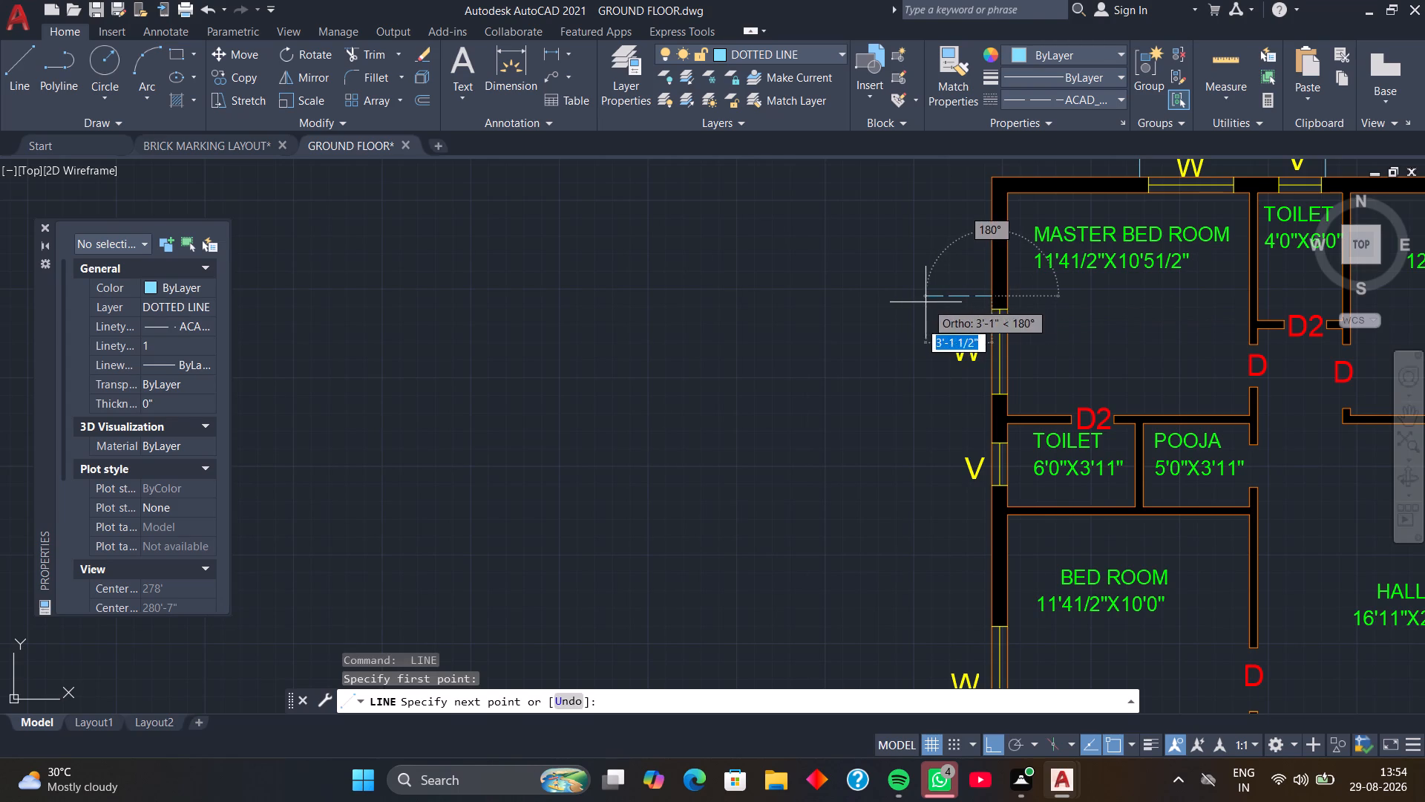
left_click(926, 302)
left_click(931, 414)
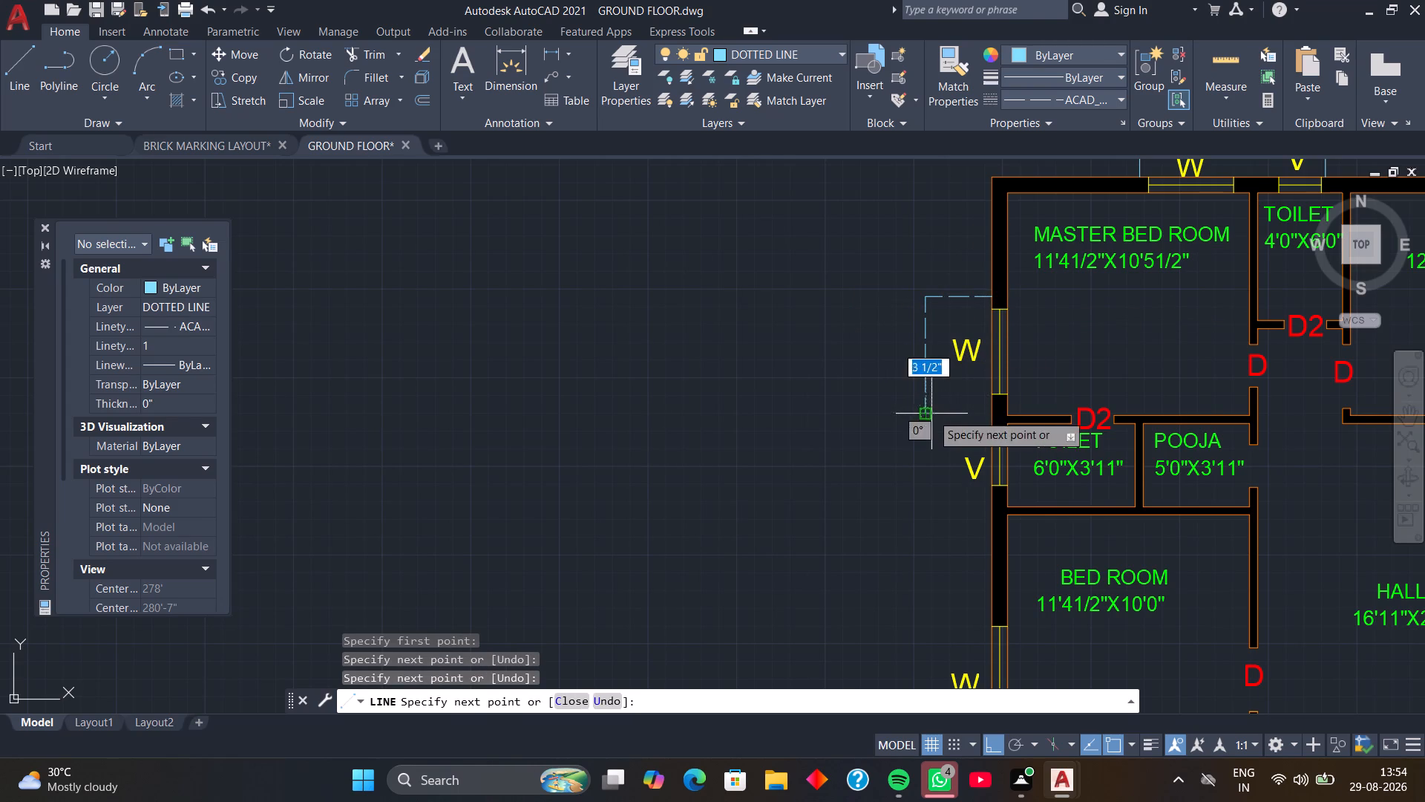
left_click(993, 411)
key("space")
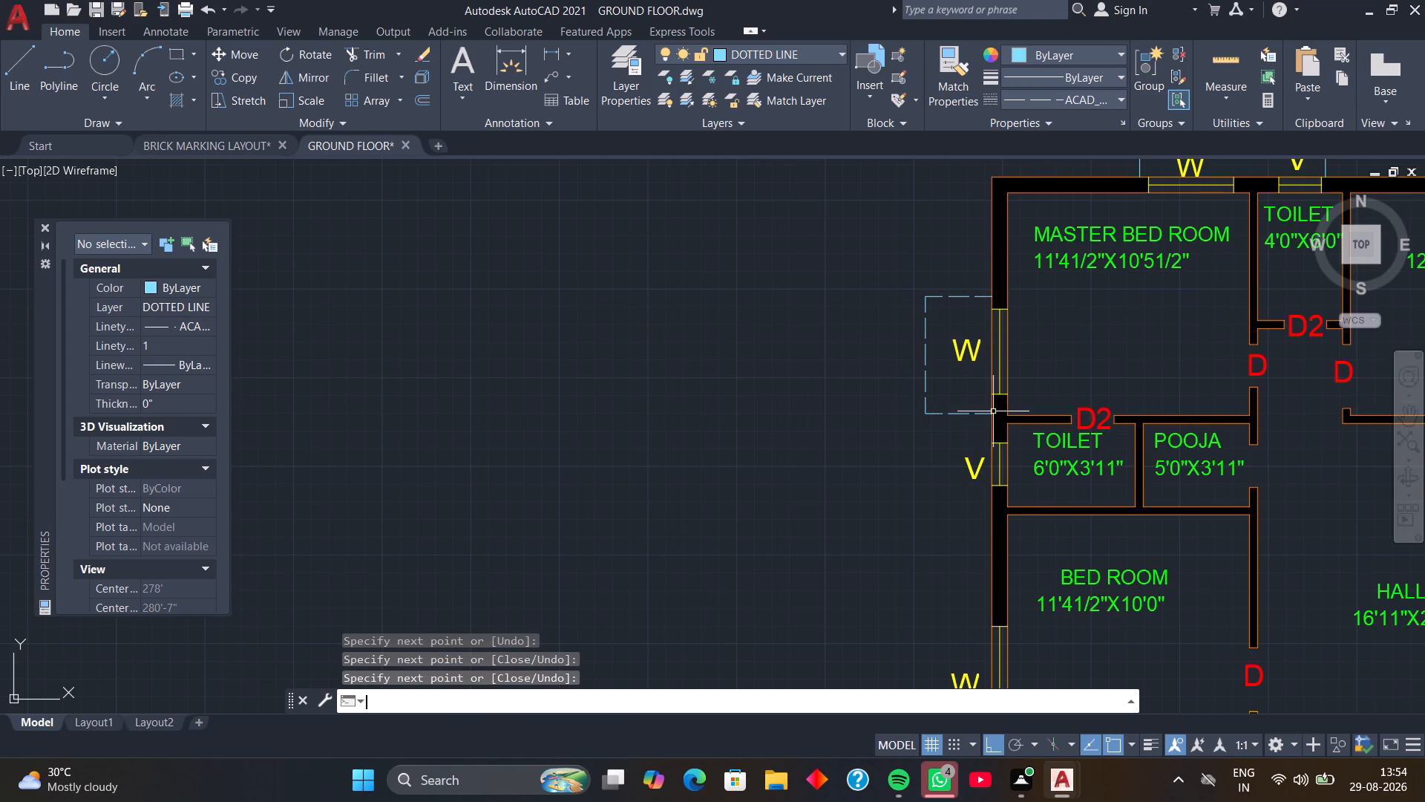
Draw a dashed outline about 3'-0" long outside the lower plan's west wall around the 6'0"X3'11" toilet's ventilator V.
middle_click_drag(957, 434, 972, 327)
key("space")
scroll(987, 325, "up", 2)
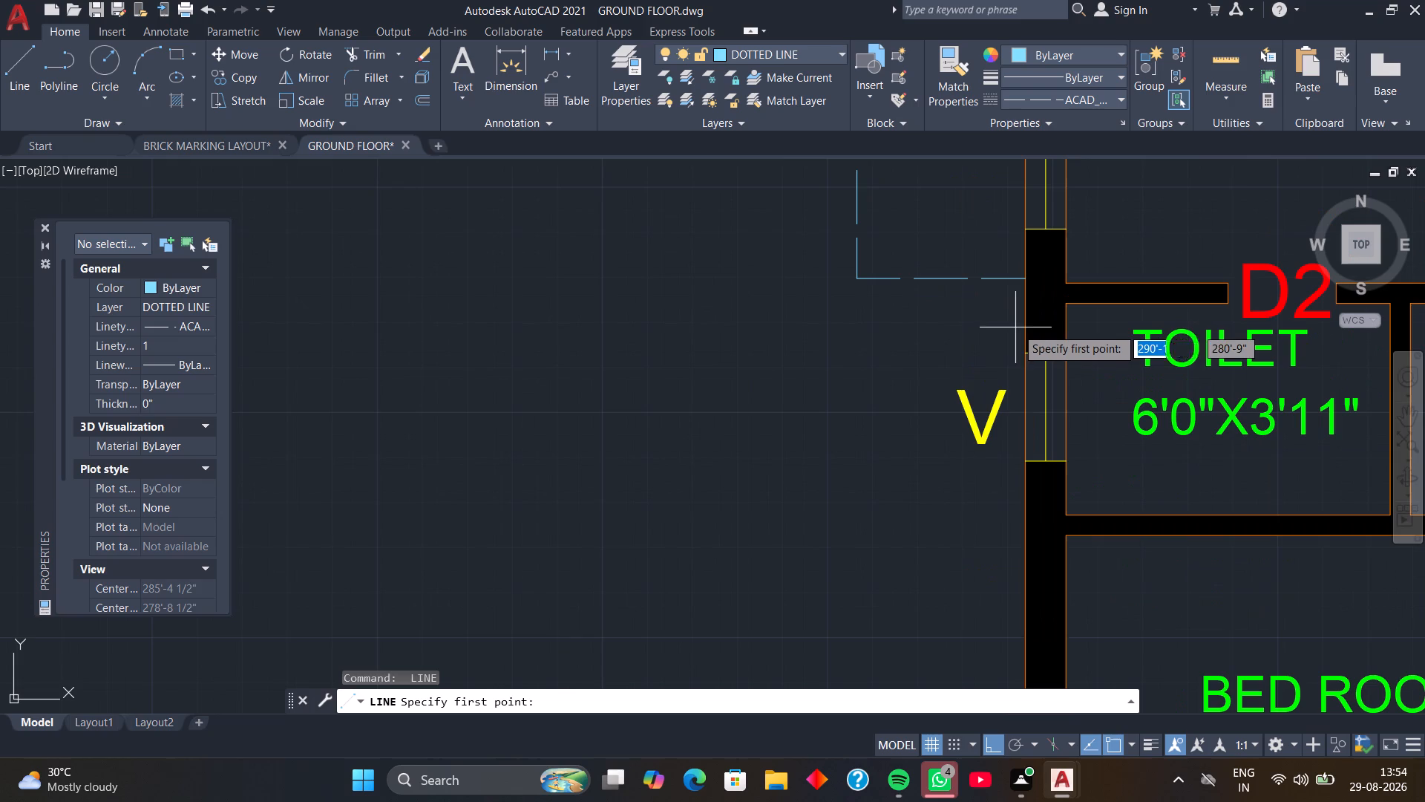
left_click(1026, 329)
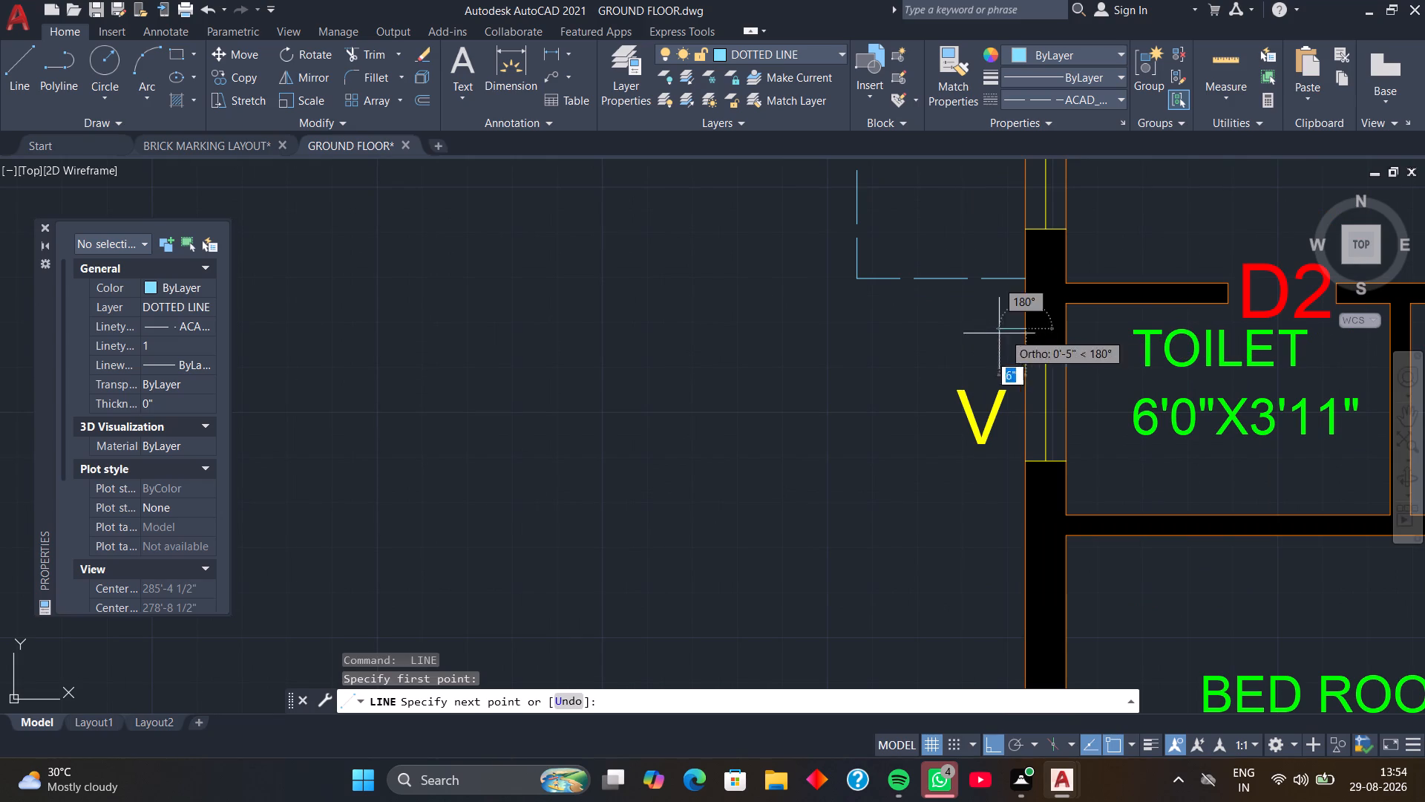
left_click(916, 348)
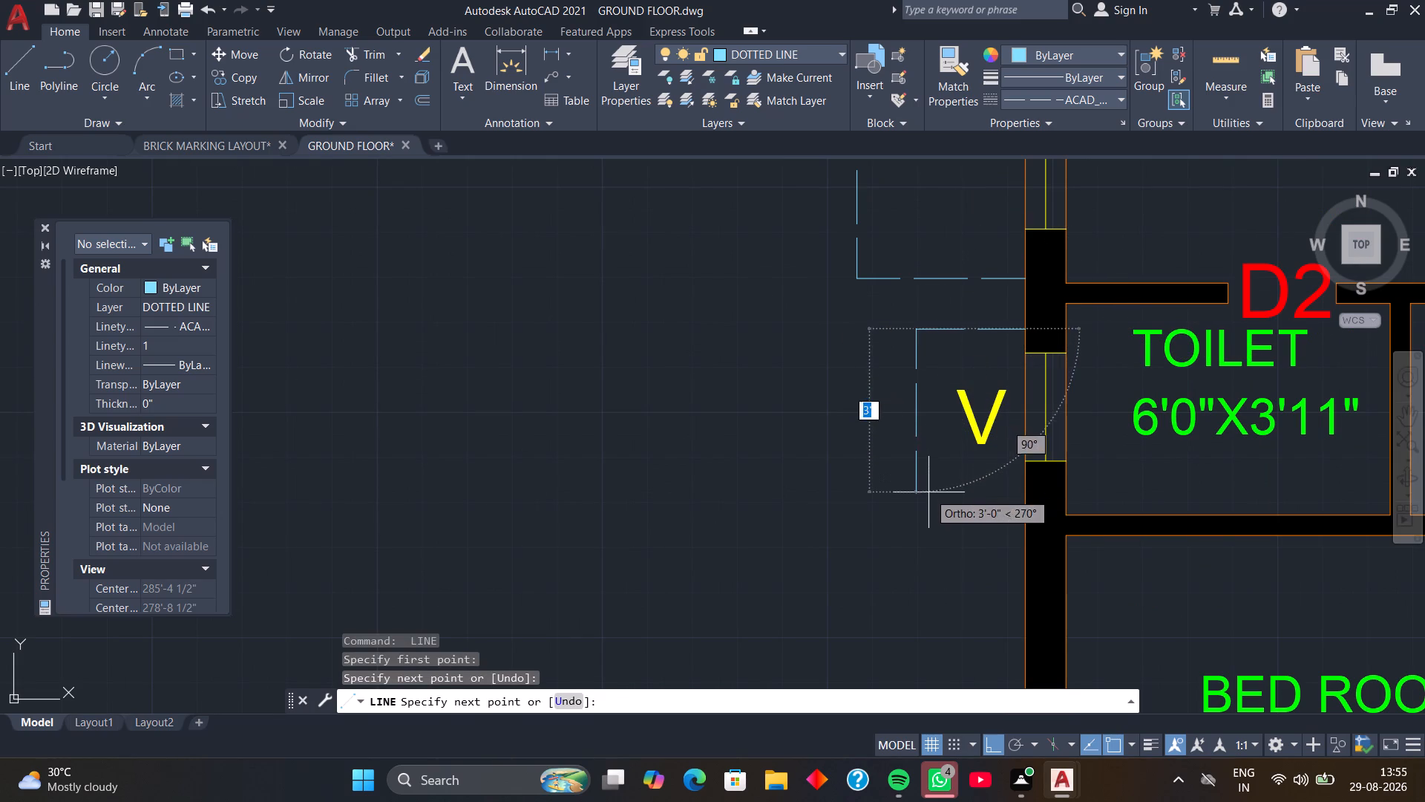
left_click(928, 493)
left_click(1026, 495)
key("space")
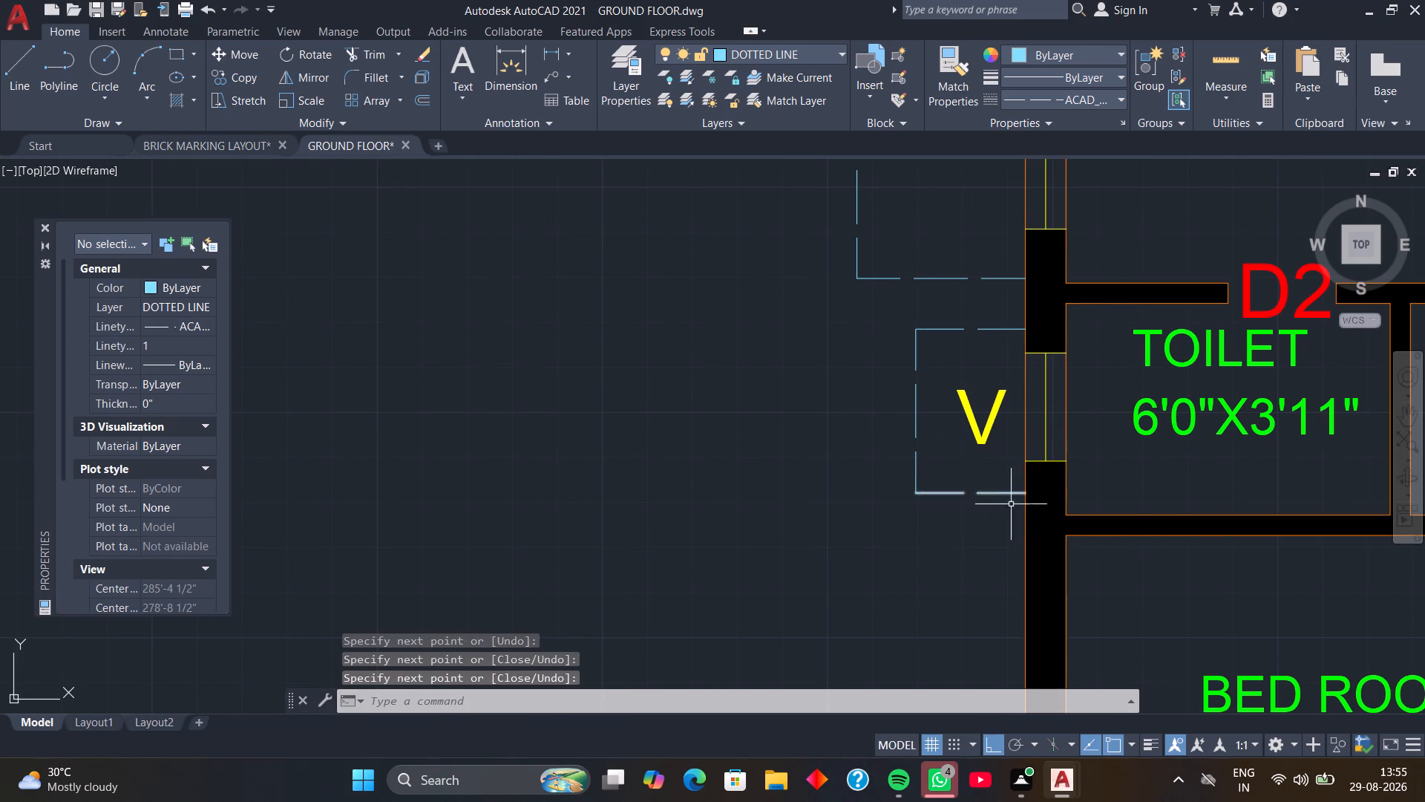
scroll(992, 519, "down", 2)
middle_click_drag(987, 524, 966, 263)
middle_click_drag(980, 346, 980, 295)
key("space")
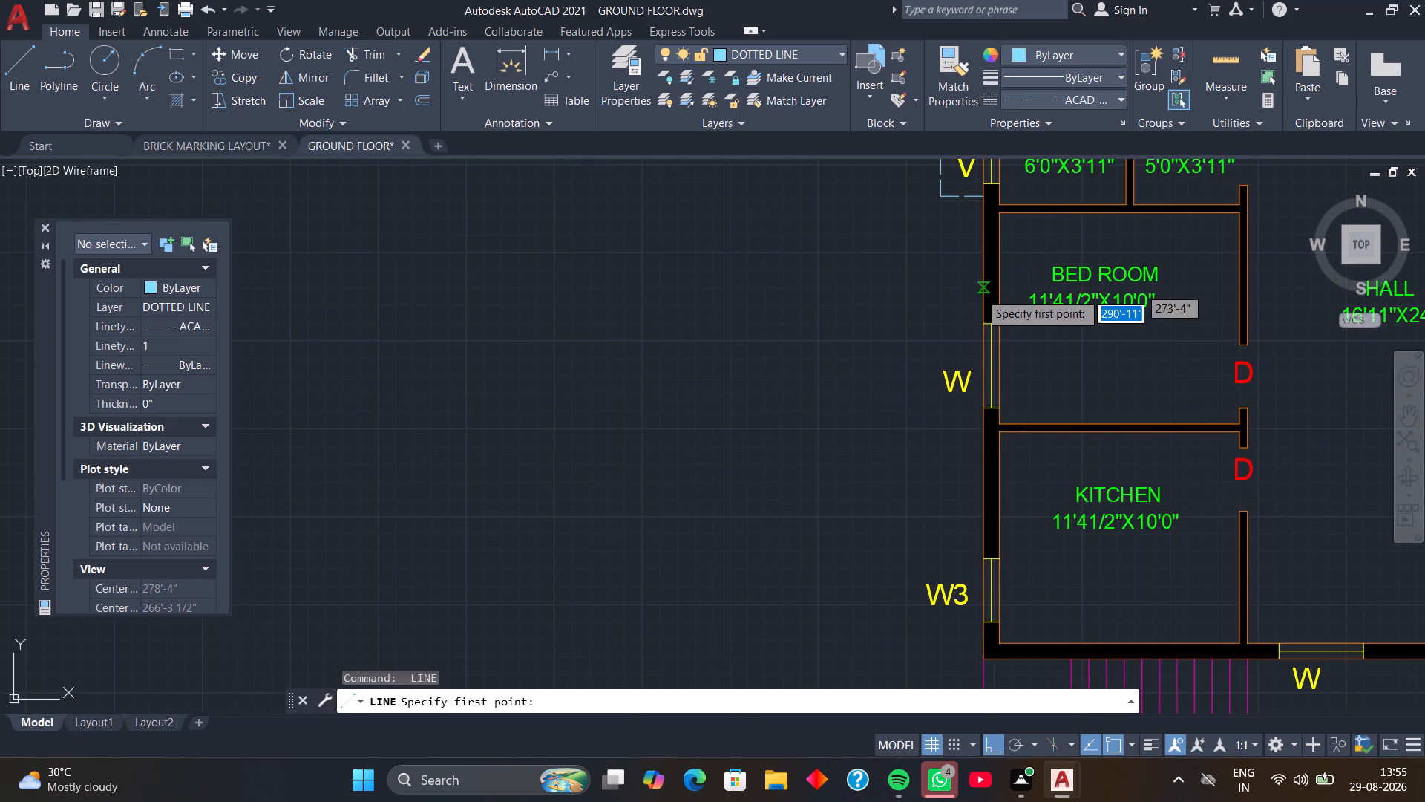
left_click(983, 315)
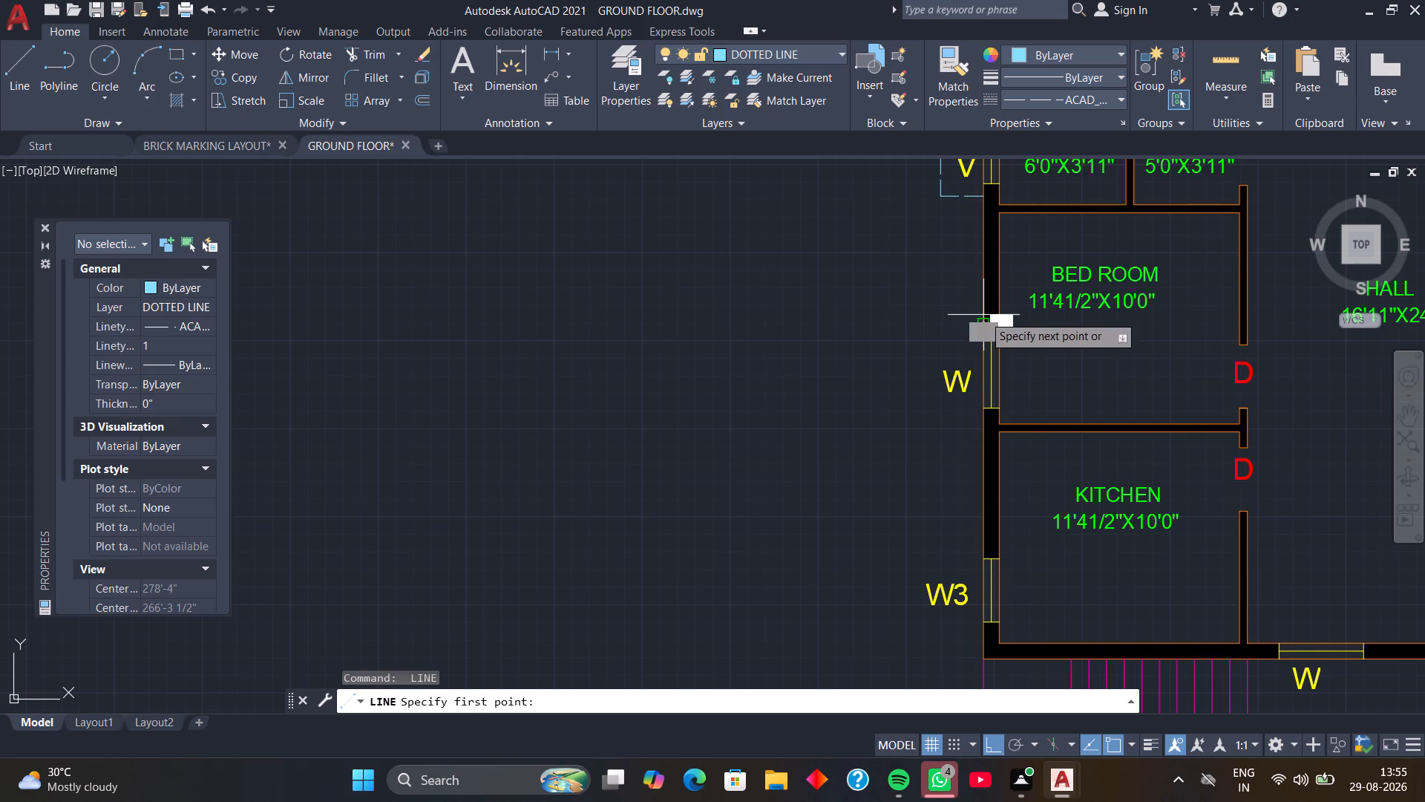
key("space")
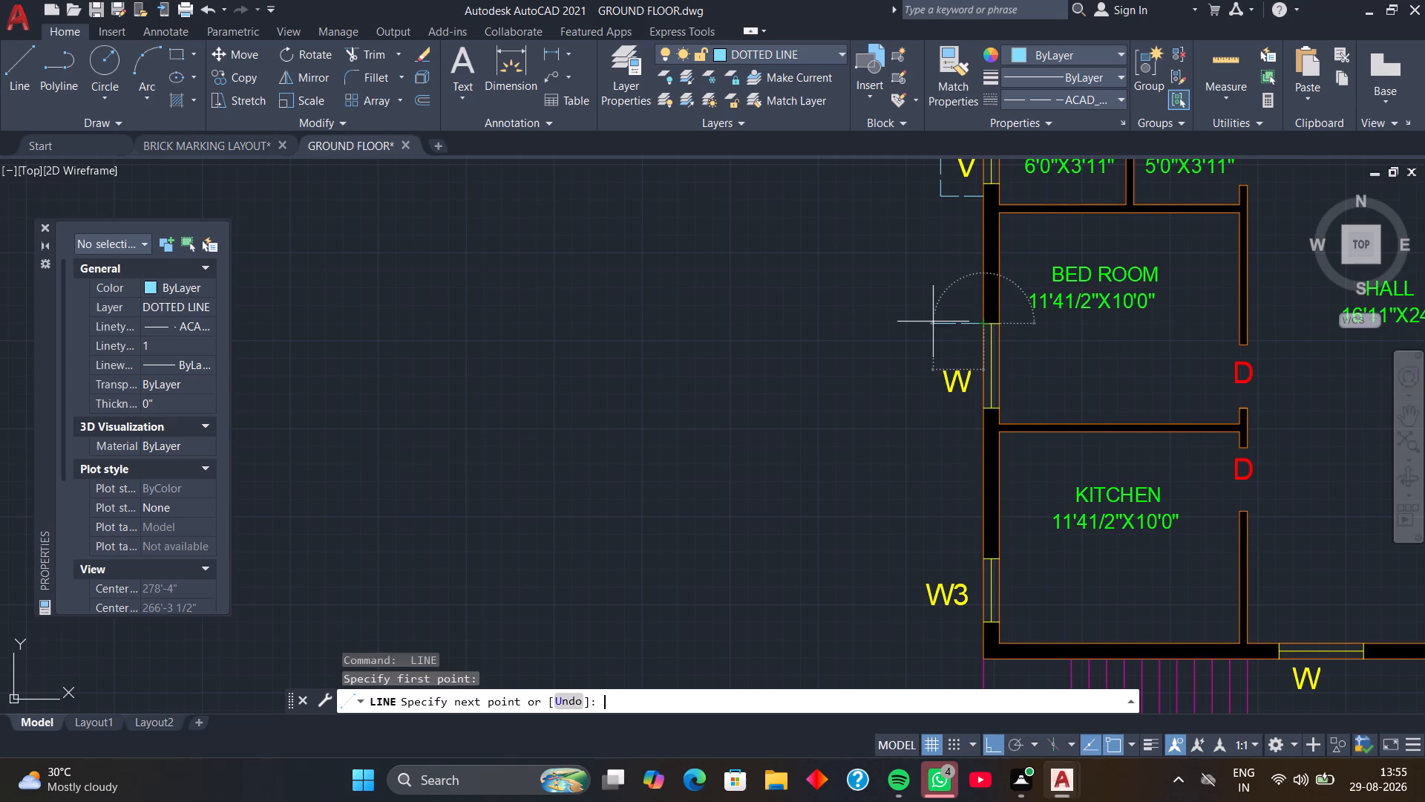
Draw a dashed outline about 5' long outside the lower plan's west wall around the 11'41/2"X10'0" bedroom's window W.
key("space")
scroll(973, 316, "up", 2)
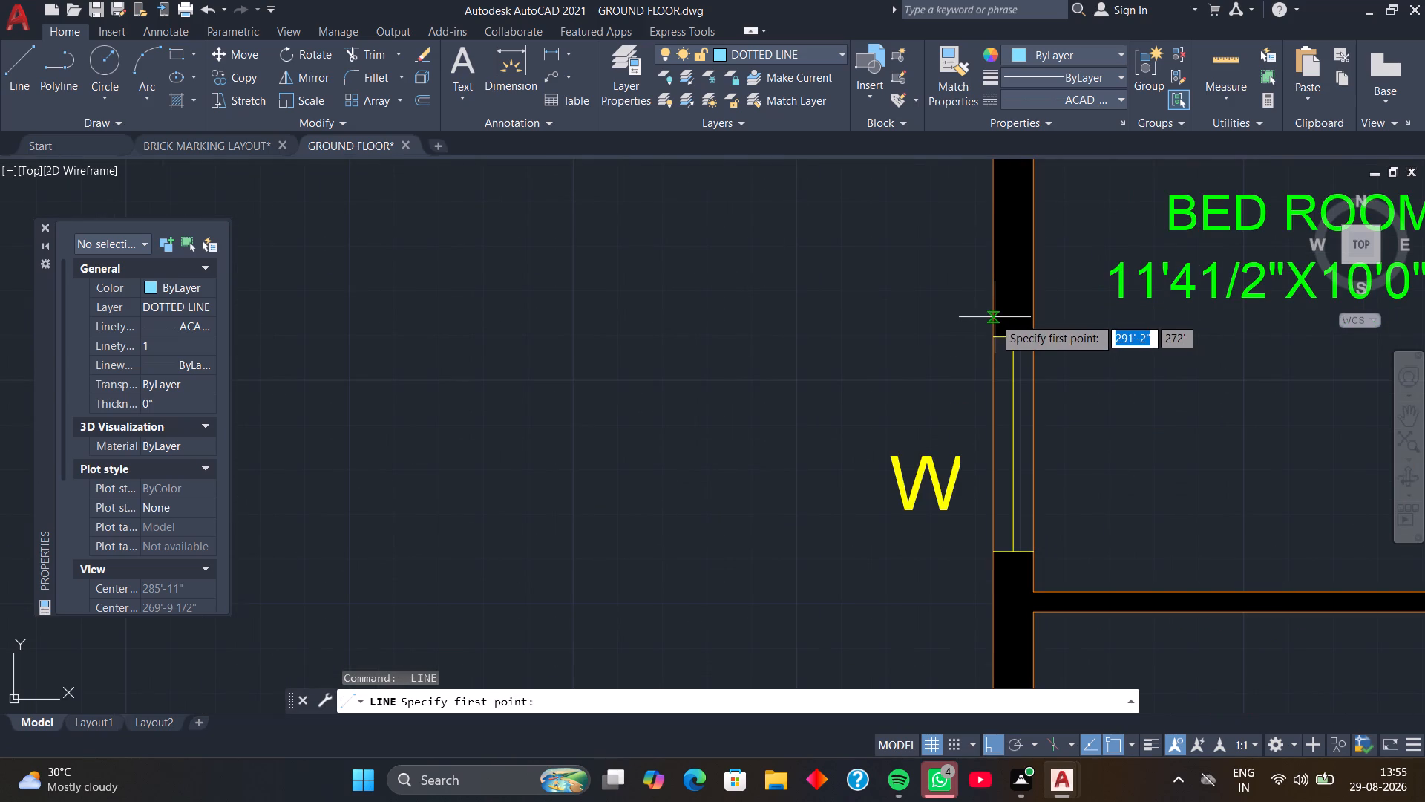
left_click(992, 318)
left_click(833, 339)
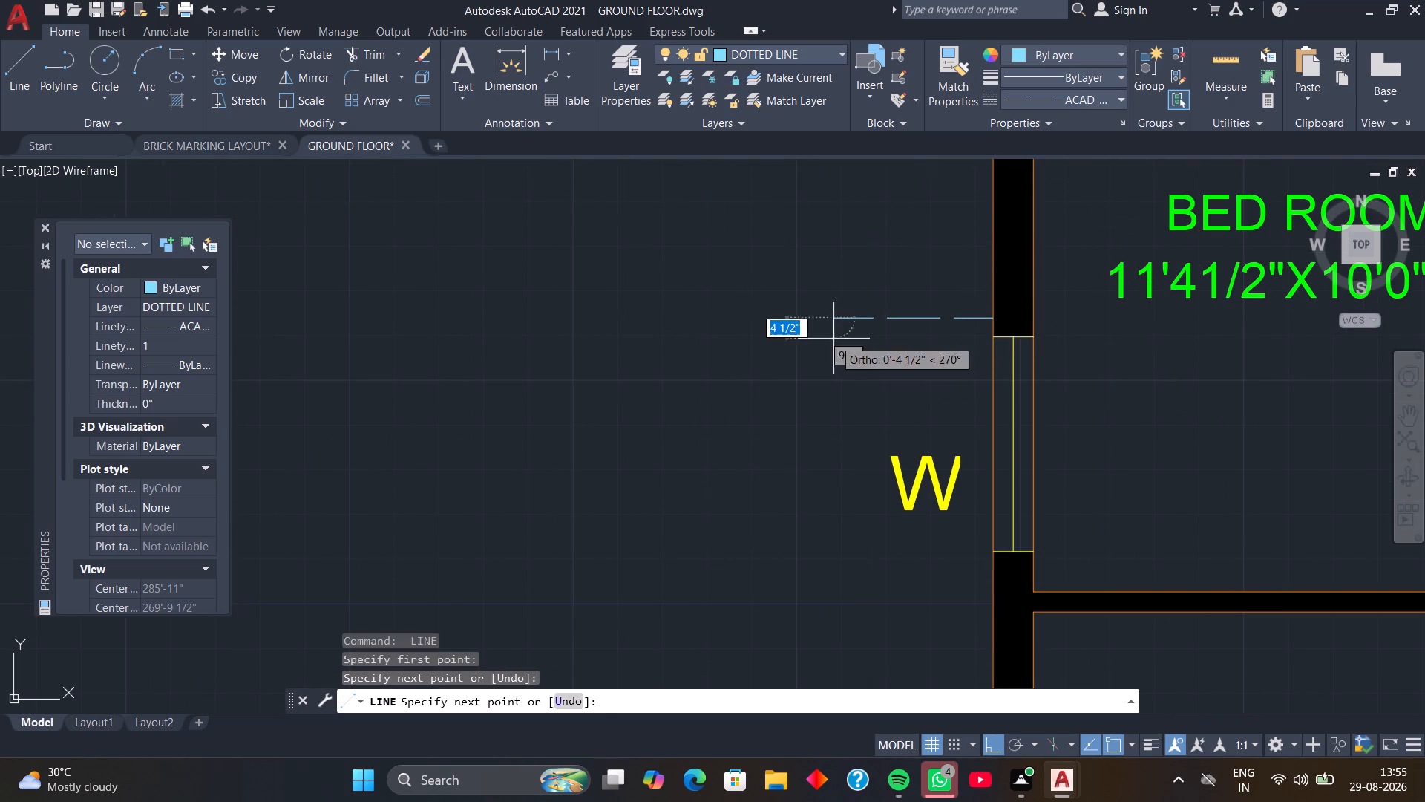
scroll(839, 500, "down", 2)
middle_click_drag(838, 507, 853, 315)
scroll(861, 347, "up", 2)
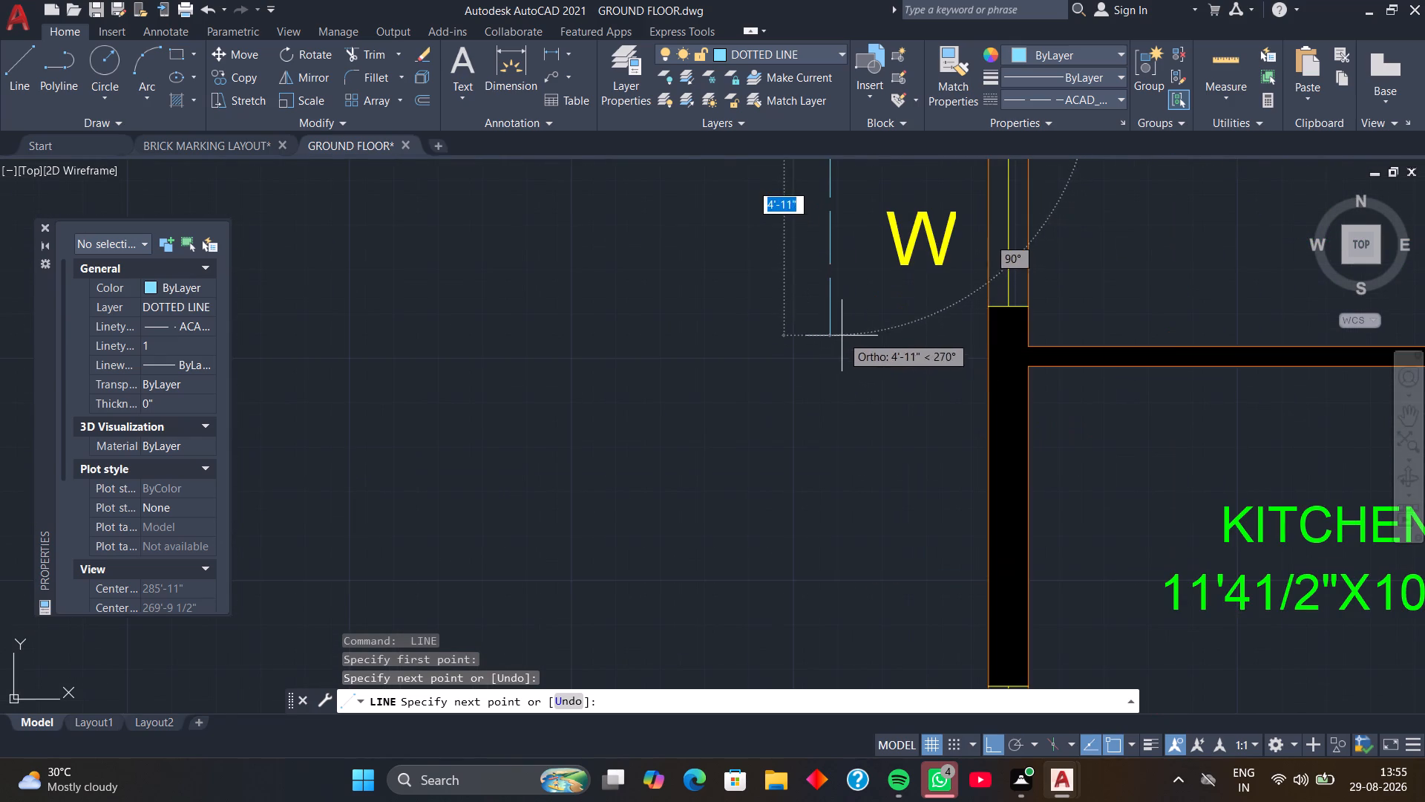
left_click(834, 342)
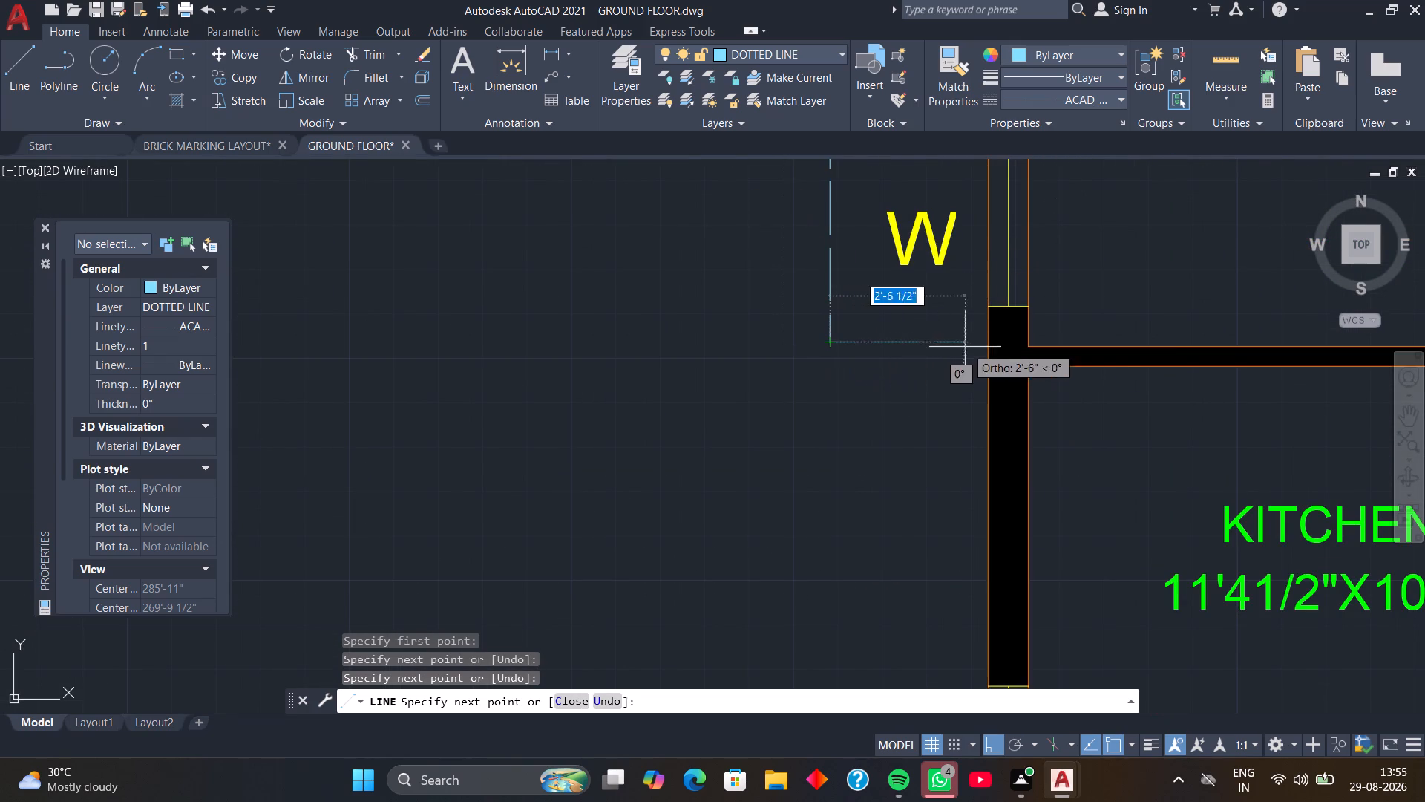
left_click(984, 346)
key("space")
Draw a dashed outline about 3'-5" deep outside the lower plan's west wall around kitchen window W3.
scroll(974, 374, "down", 3)
middle_click_drag(962, 399, 962, 394)
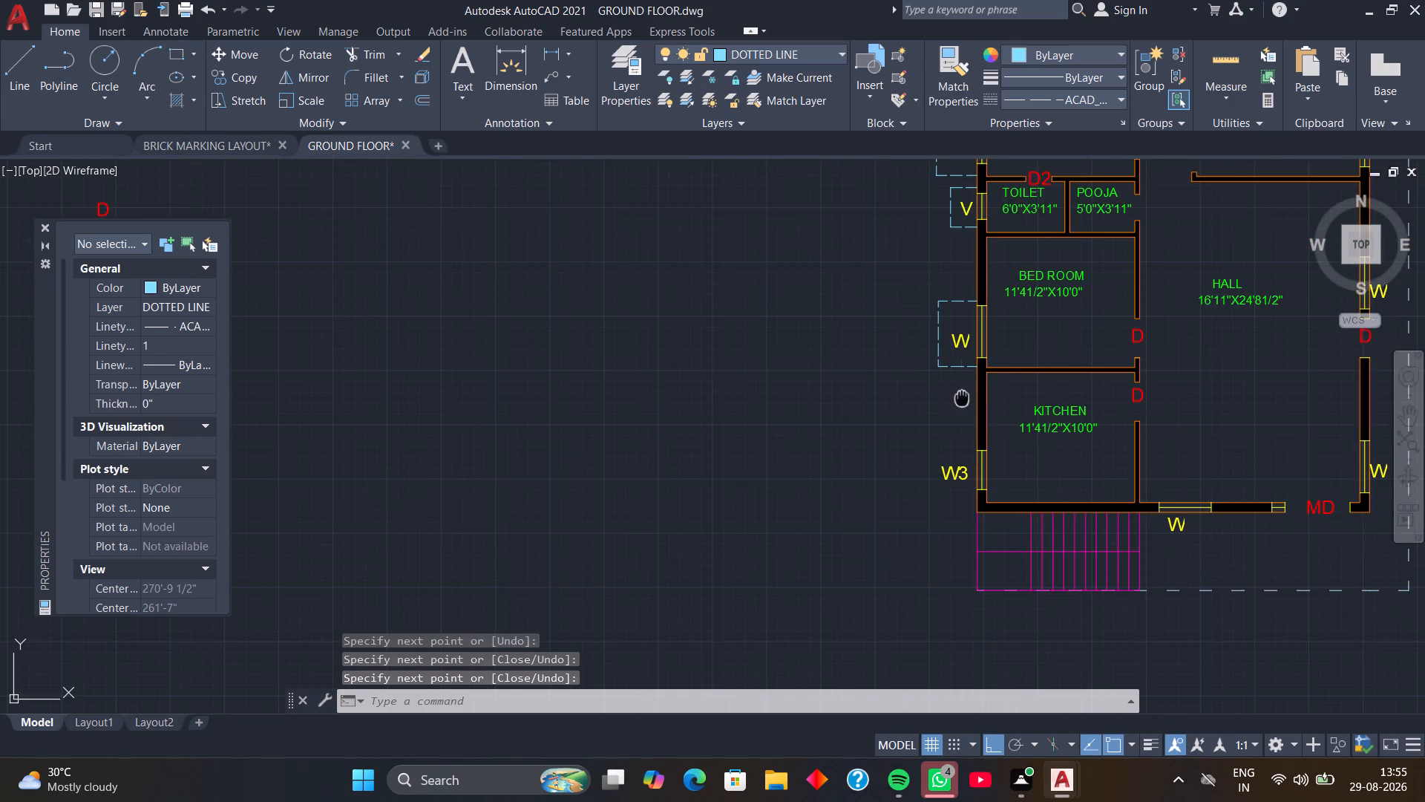
middle_click_drag(962, 394, 946, 278)
key("space")
scroll(946, 331, "up", 4)
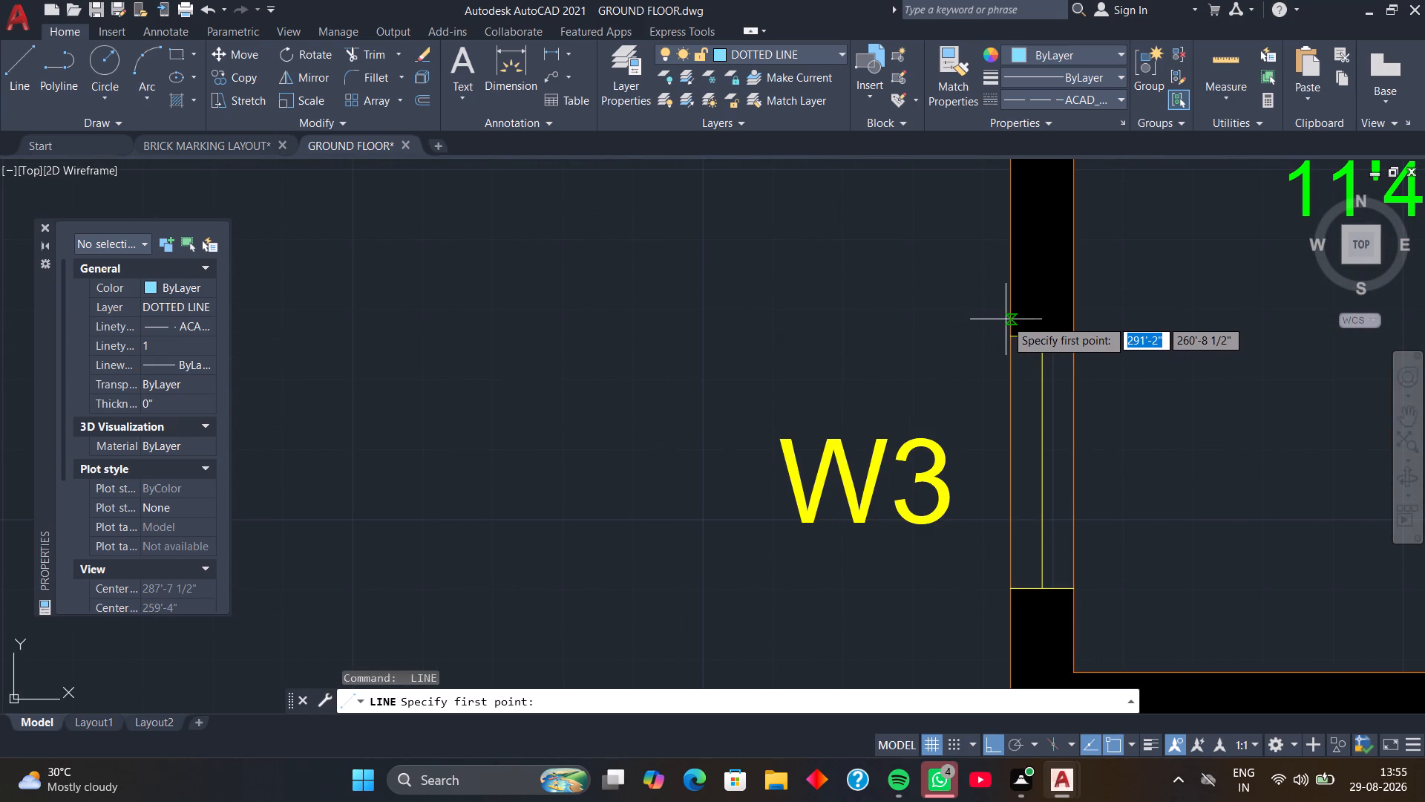
left_click(1010, 319)
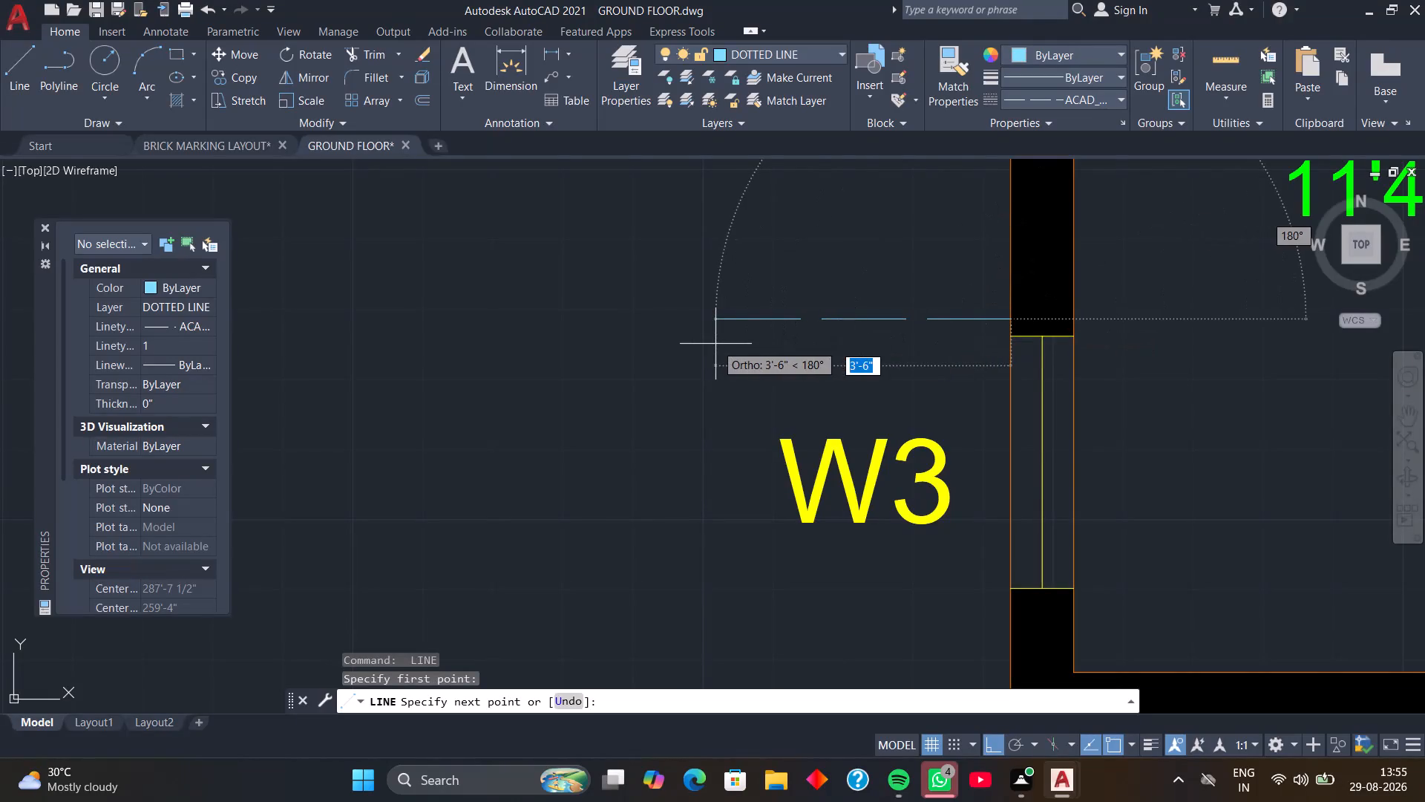
left_click(723, 344)
scroll(740, 458, "down", 2)
middle_click_drag(739, 472, 753, 319)
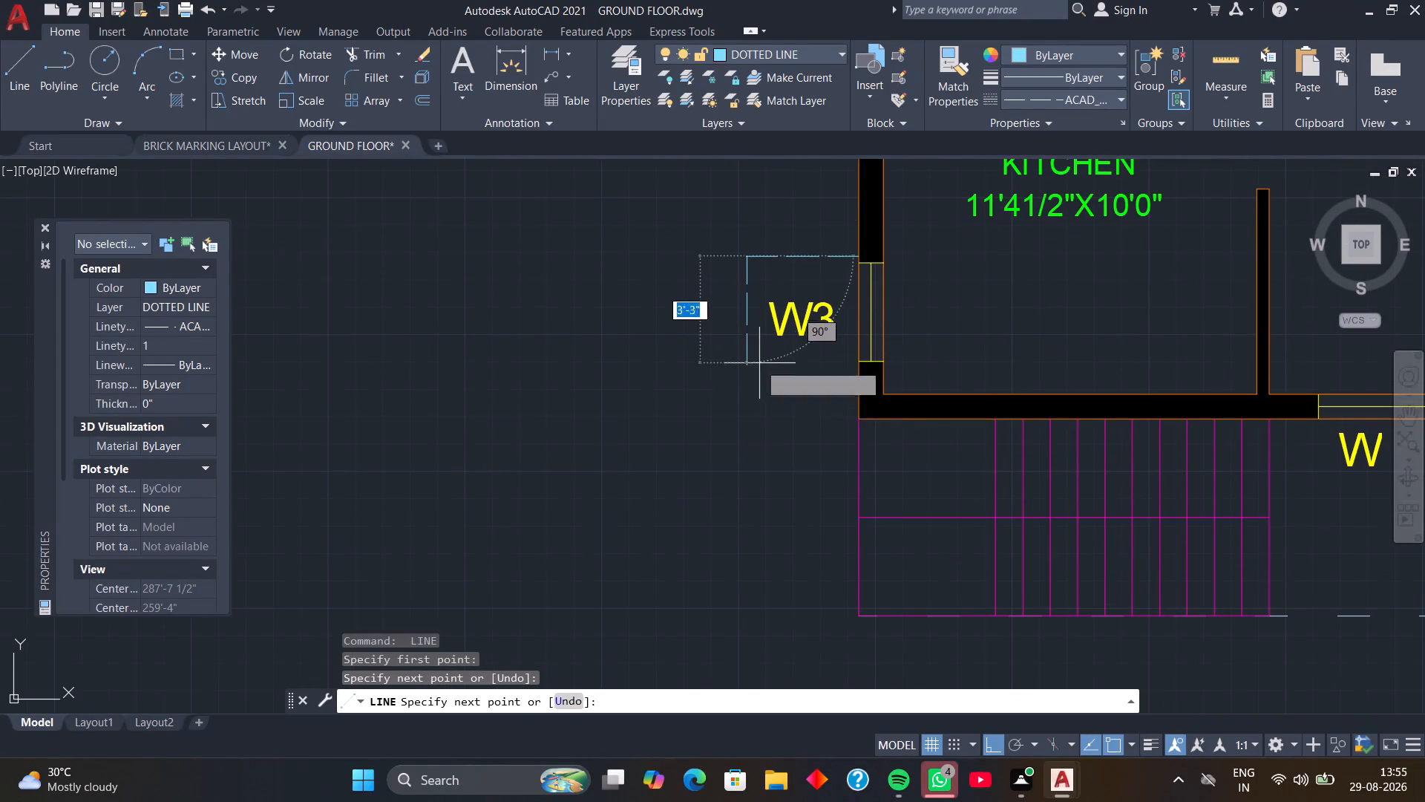
left_click(760, 392)
left_click(862, 393)
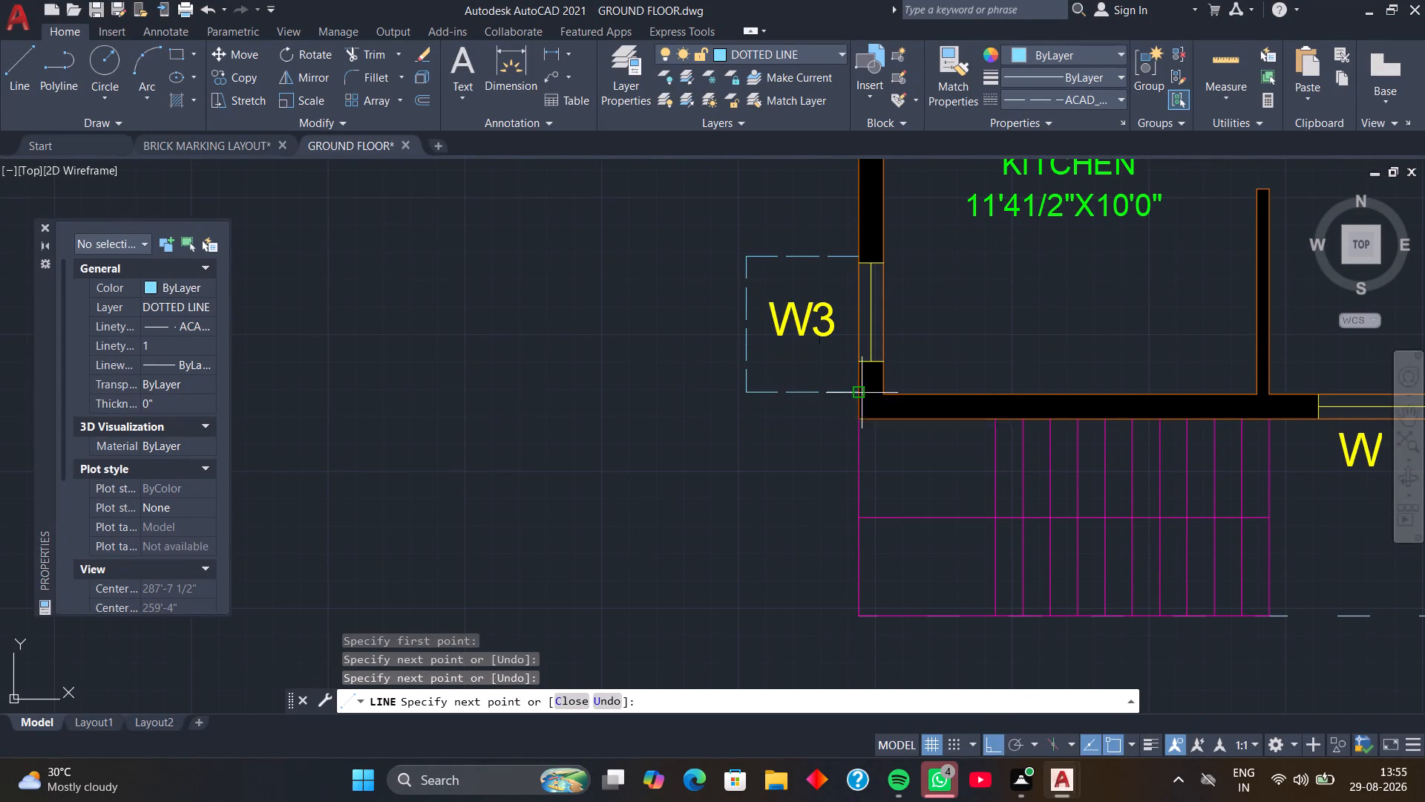
key("space")
Draw a dashed rectangular outline outside the lower plan's south wall around the hall's window W, just east of the stairs.
scroll(851, 430, "down", 1)
middle_click_drag(849, 443, 667, 358)
middle_click_drag(990, 399, 900, 402)
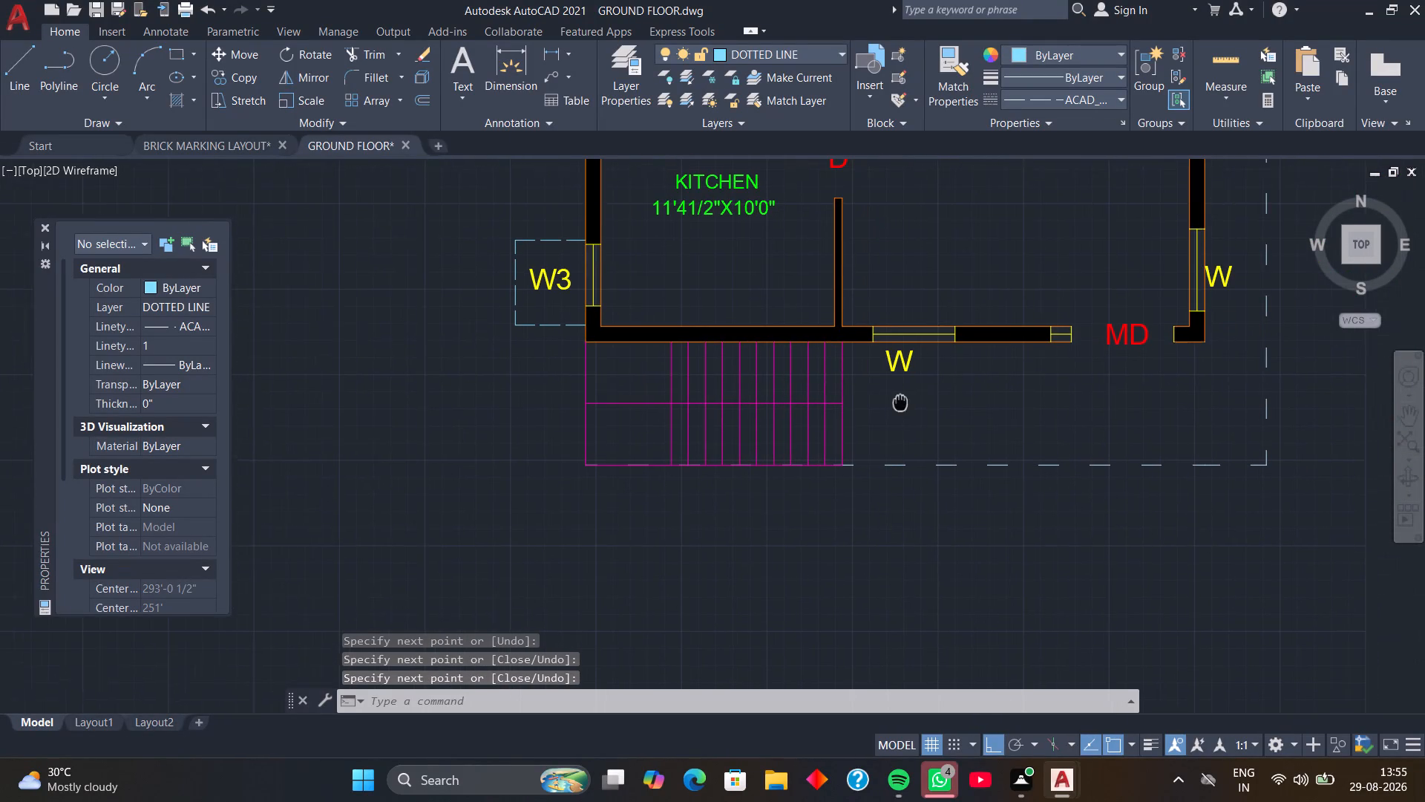
middle_click_drag(900, 402, 897, 403)
key("space")
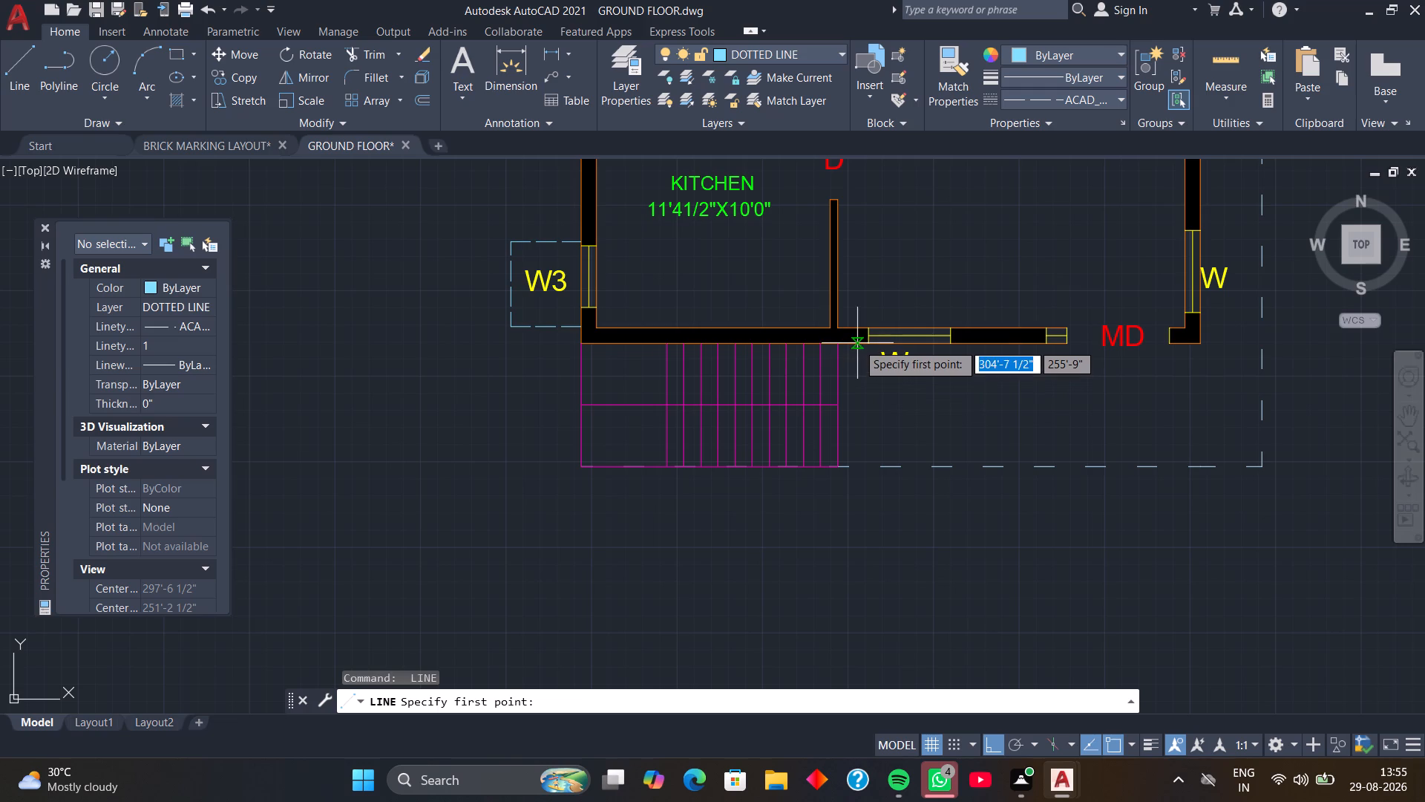
left_click(857, 343)
left_click(871, 390)
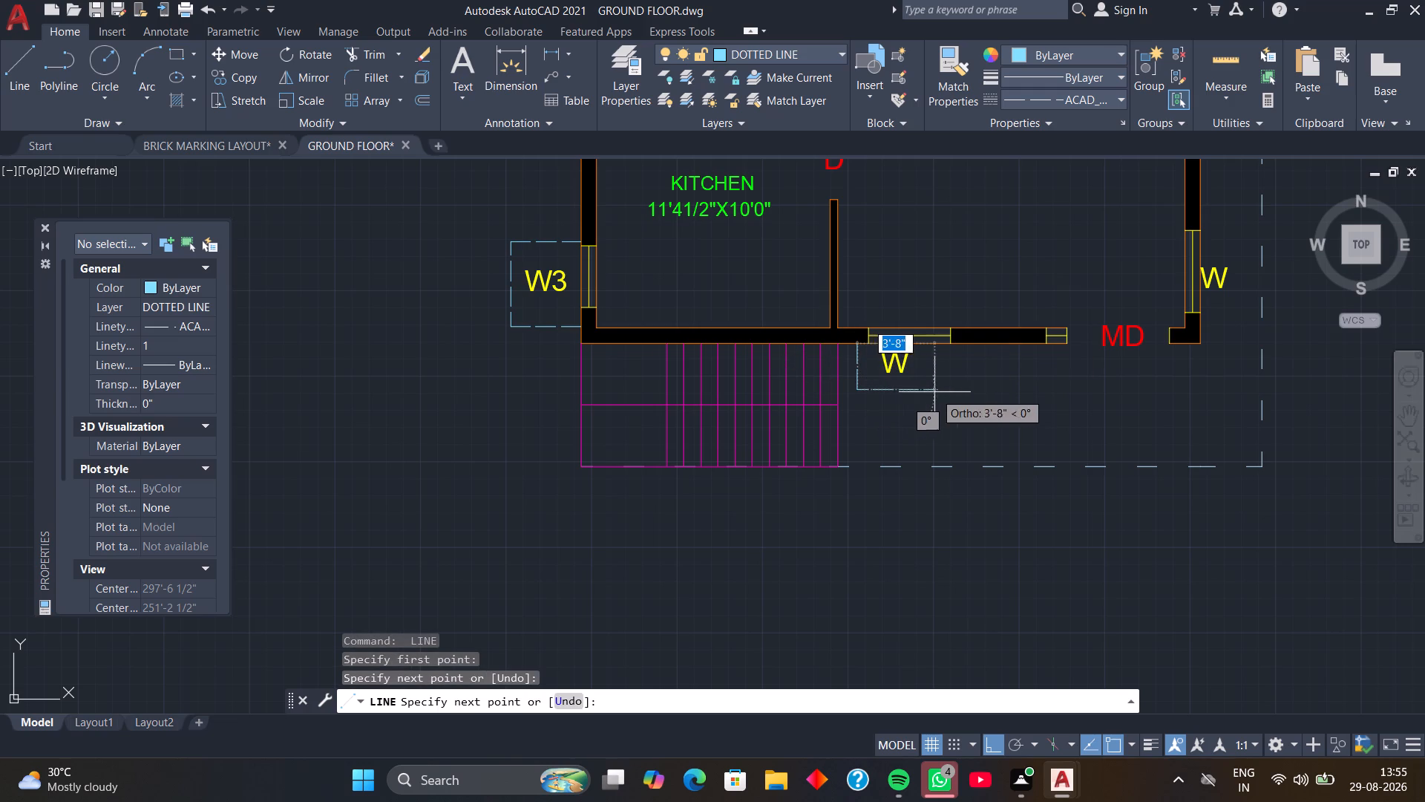
left_click(966, 389)
left_click(962, 345)
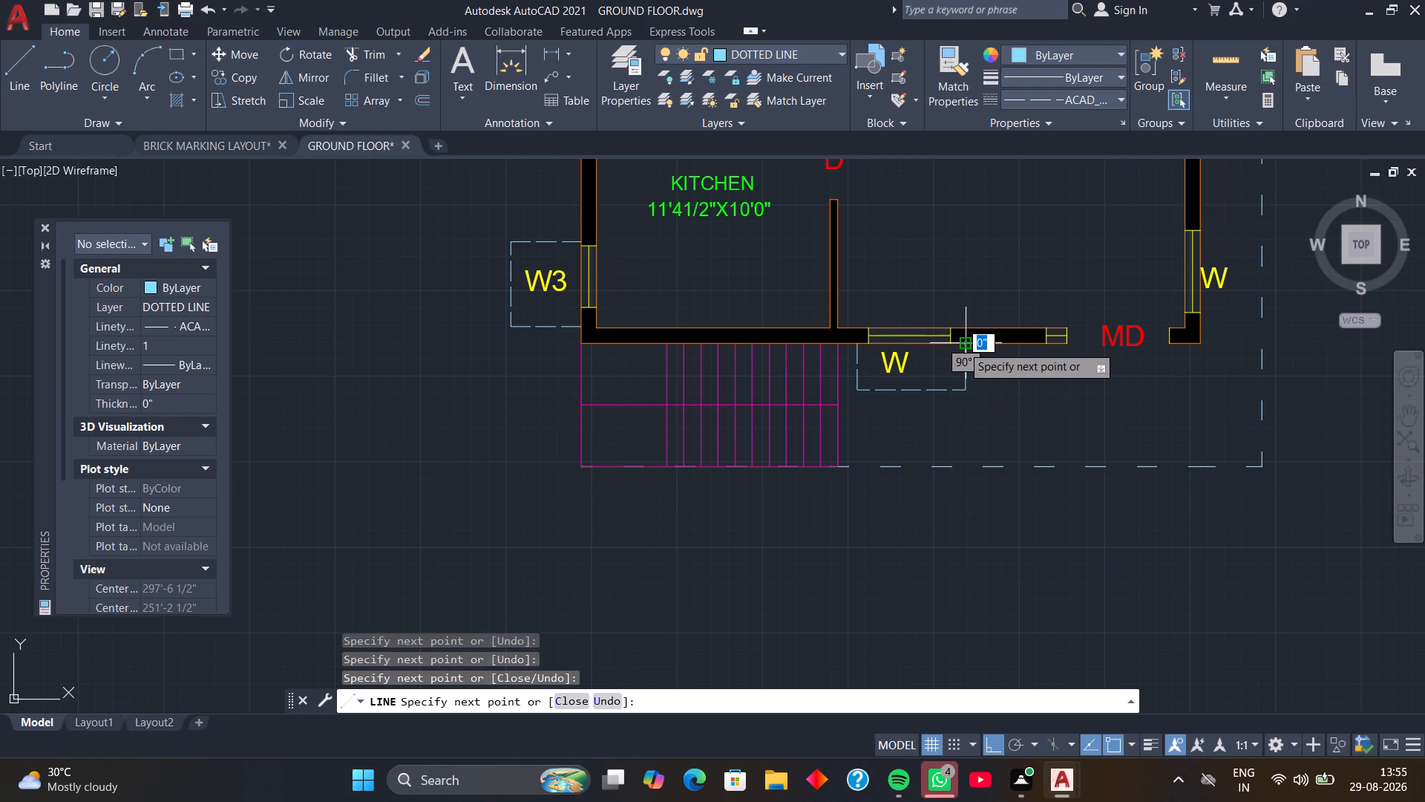
key("space")
Draw a dashed outline about 1'-9" deep outside the lower plan's east wall around the hall's southern window W near door MD.
scroll(1026, 283, "down", 2)
middle_click_drag(1029, 283, 819, 353)
middle_click_drag(902, 290, 892, 311)
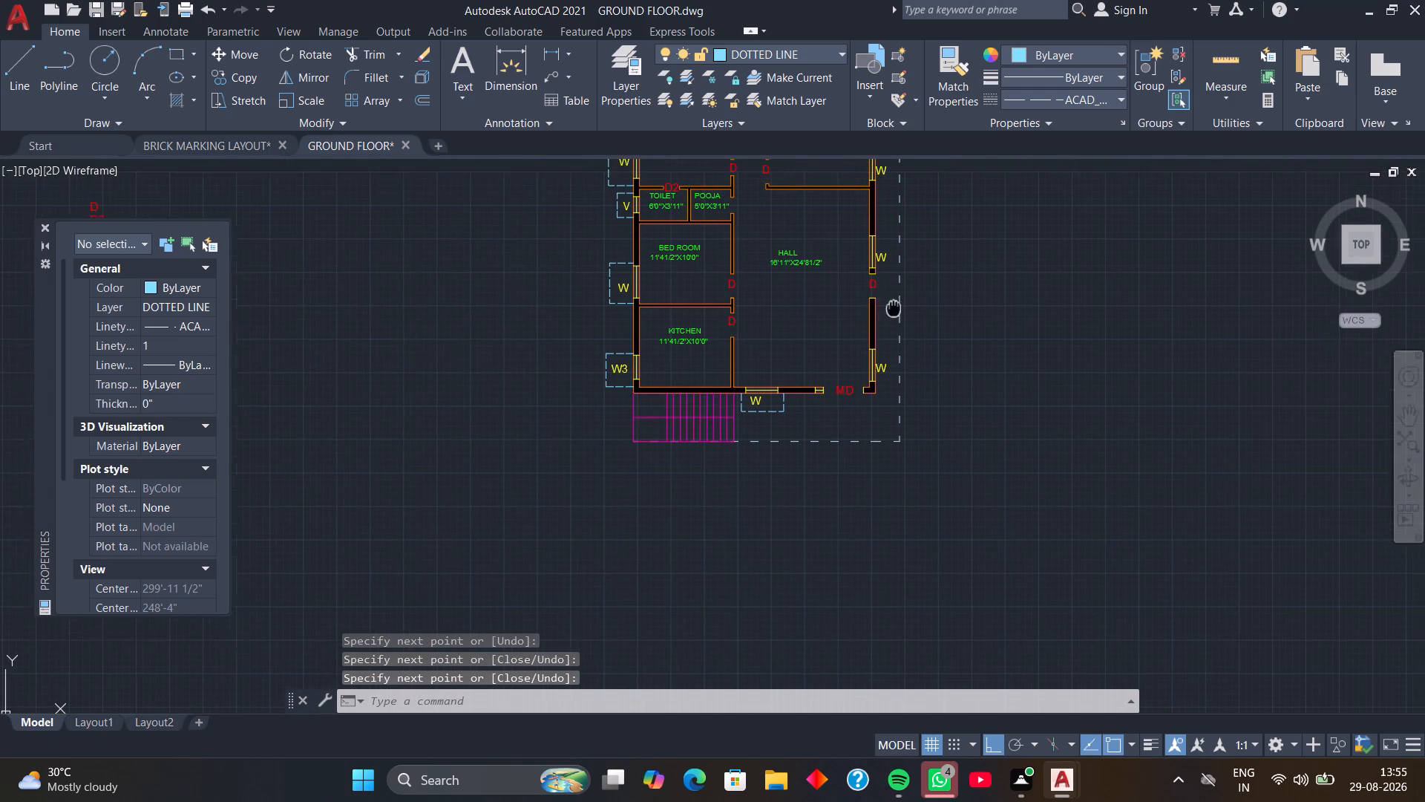
middle_click_drag(892, 311, 888, 320)
scroll(885, 350, "up", 2)
key("space")
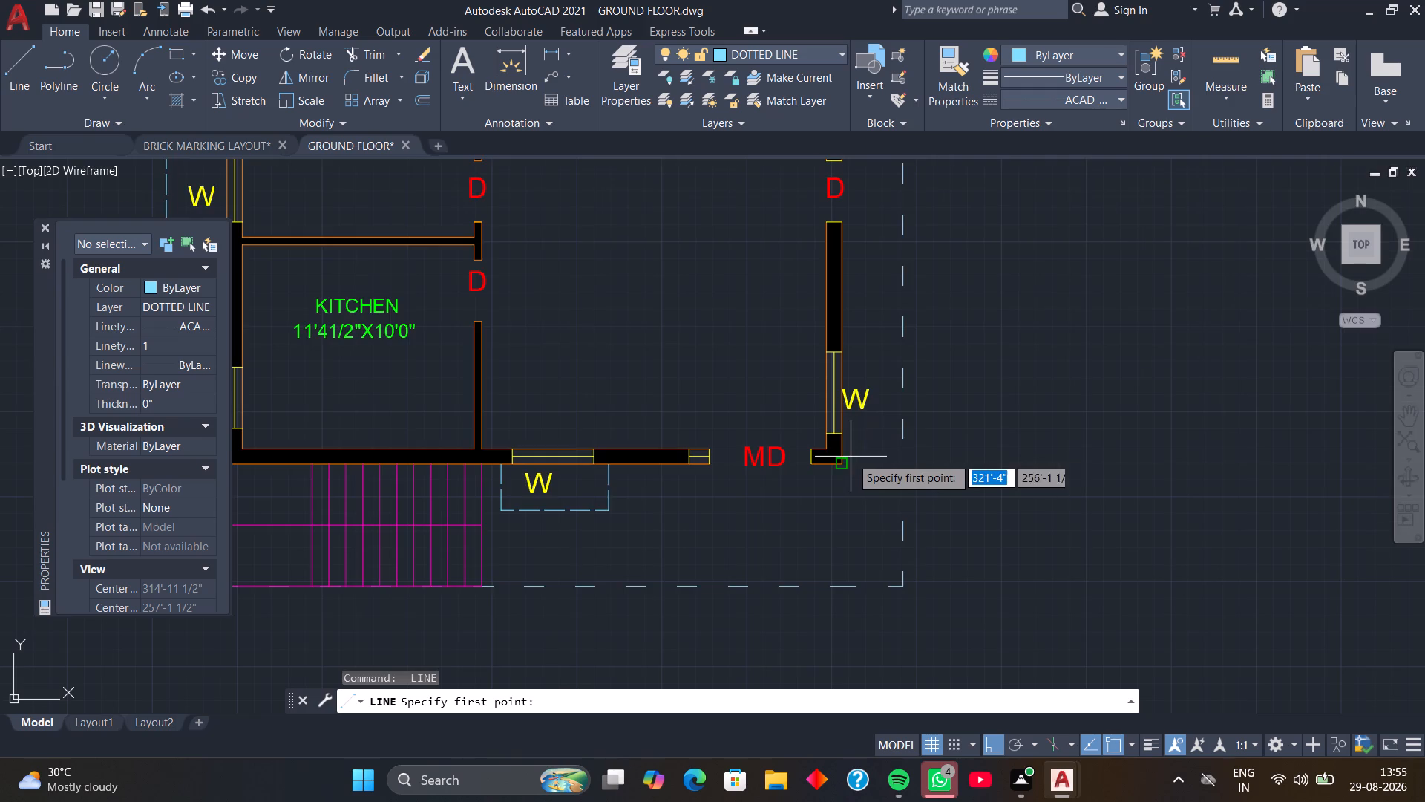
scroll(849, 455, "up", 2)
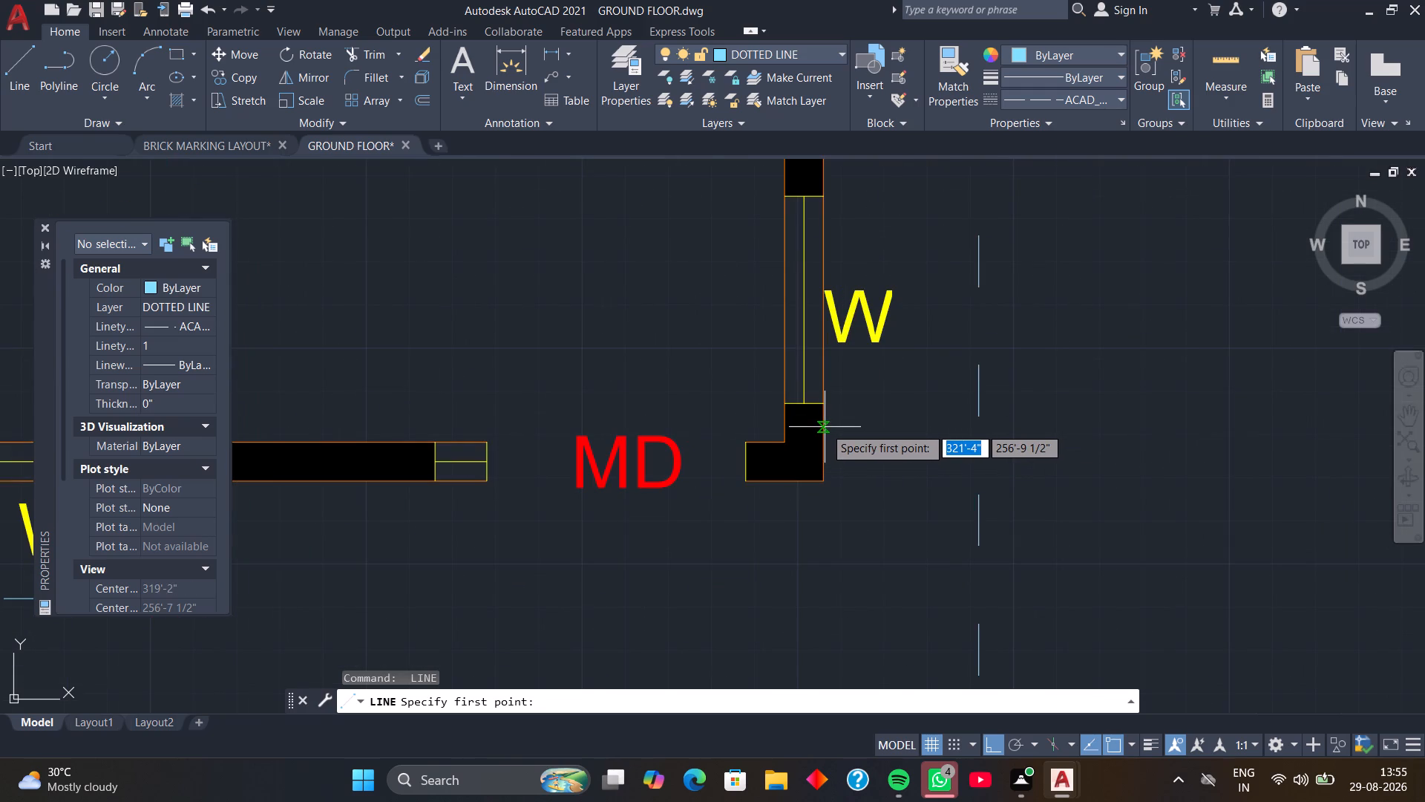
left_click(824, 428)
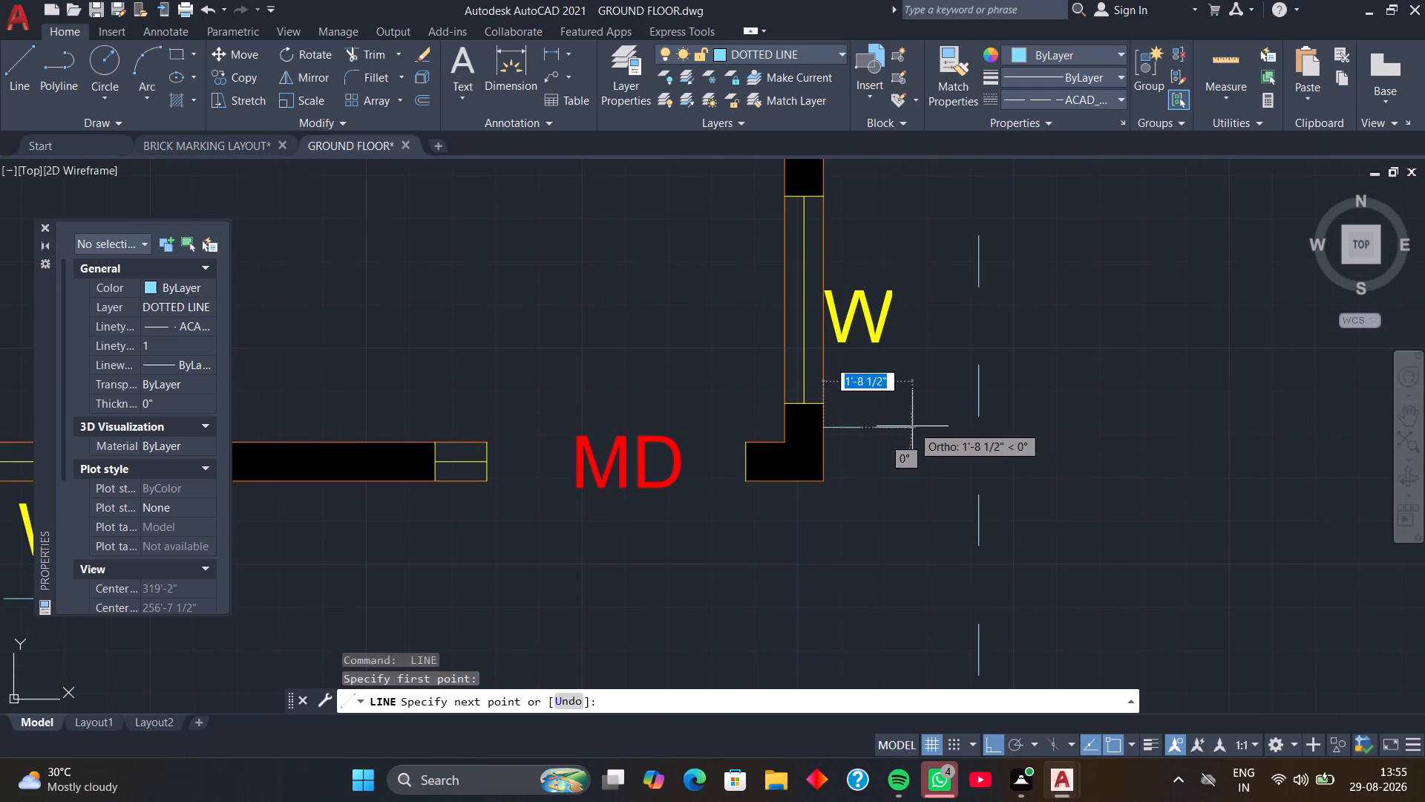
left_click(915, 426)
left_click(897, 178)
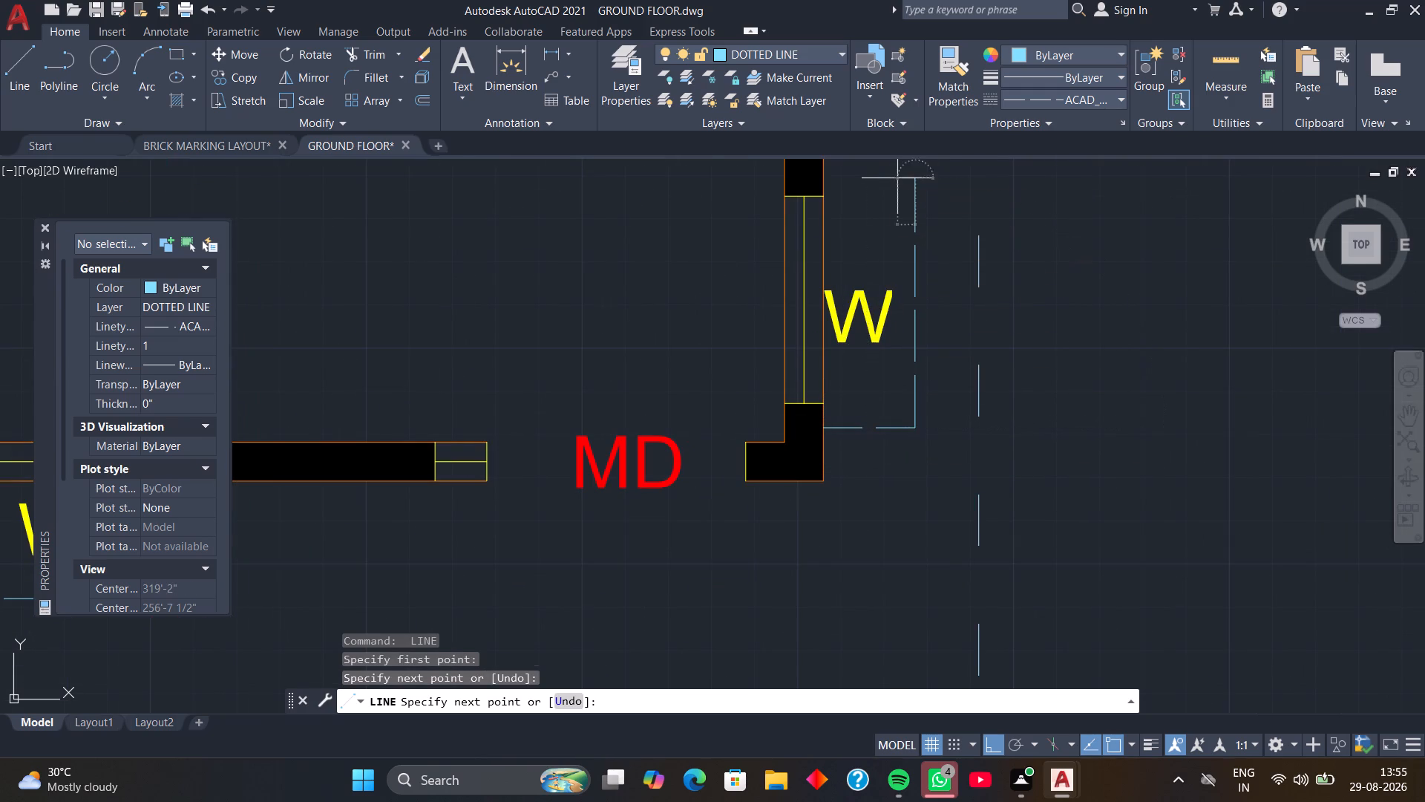
left_click(823, 179)
key("space")
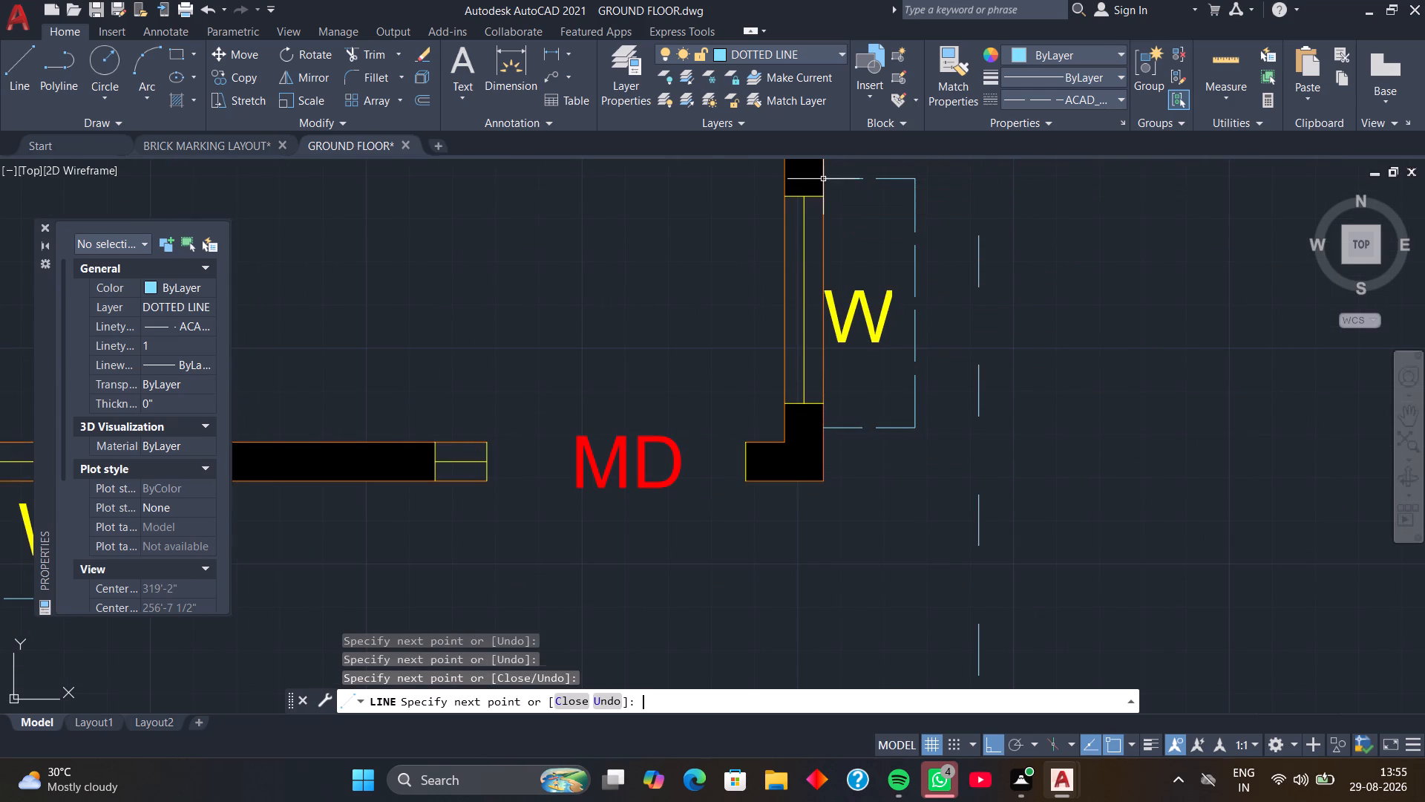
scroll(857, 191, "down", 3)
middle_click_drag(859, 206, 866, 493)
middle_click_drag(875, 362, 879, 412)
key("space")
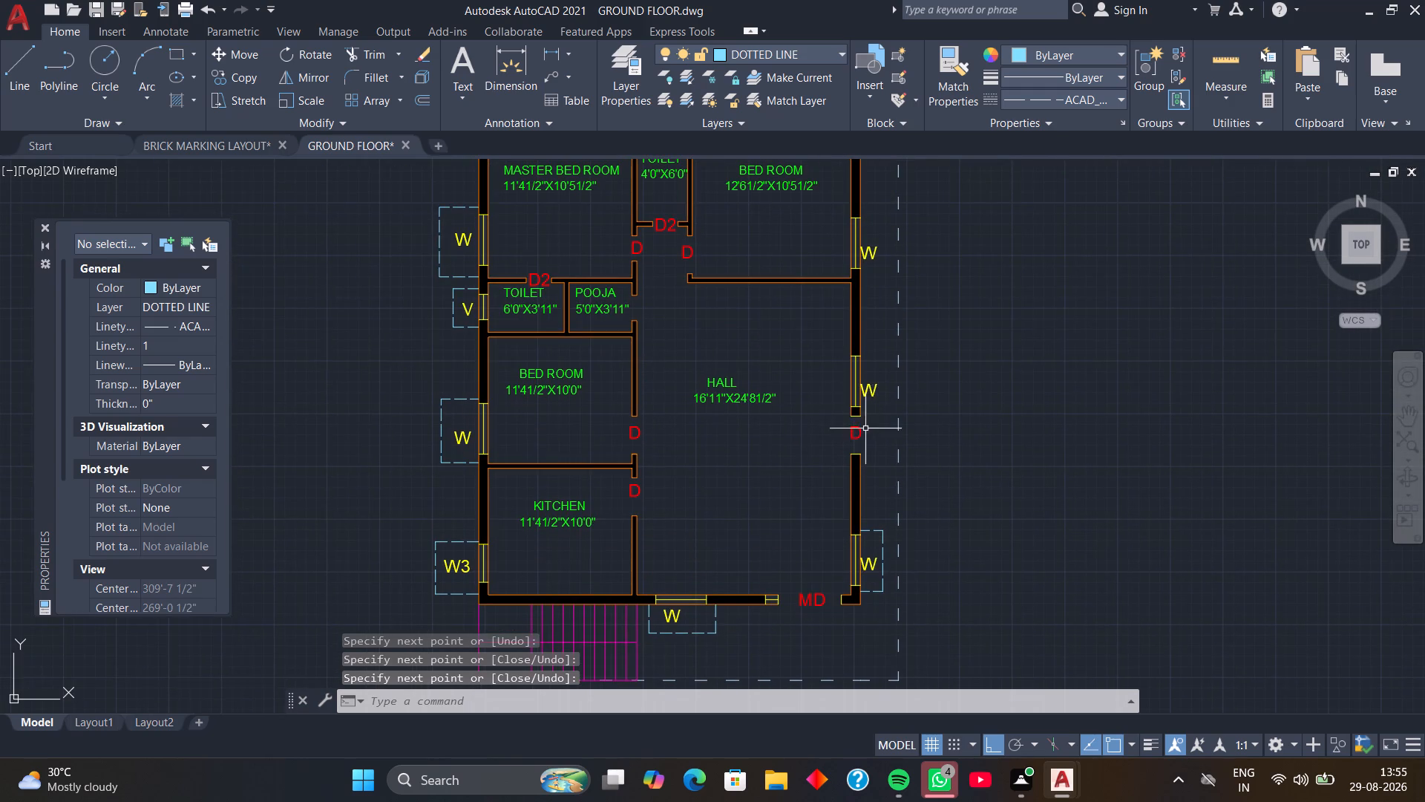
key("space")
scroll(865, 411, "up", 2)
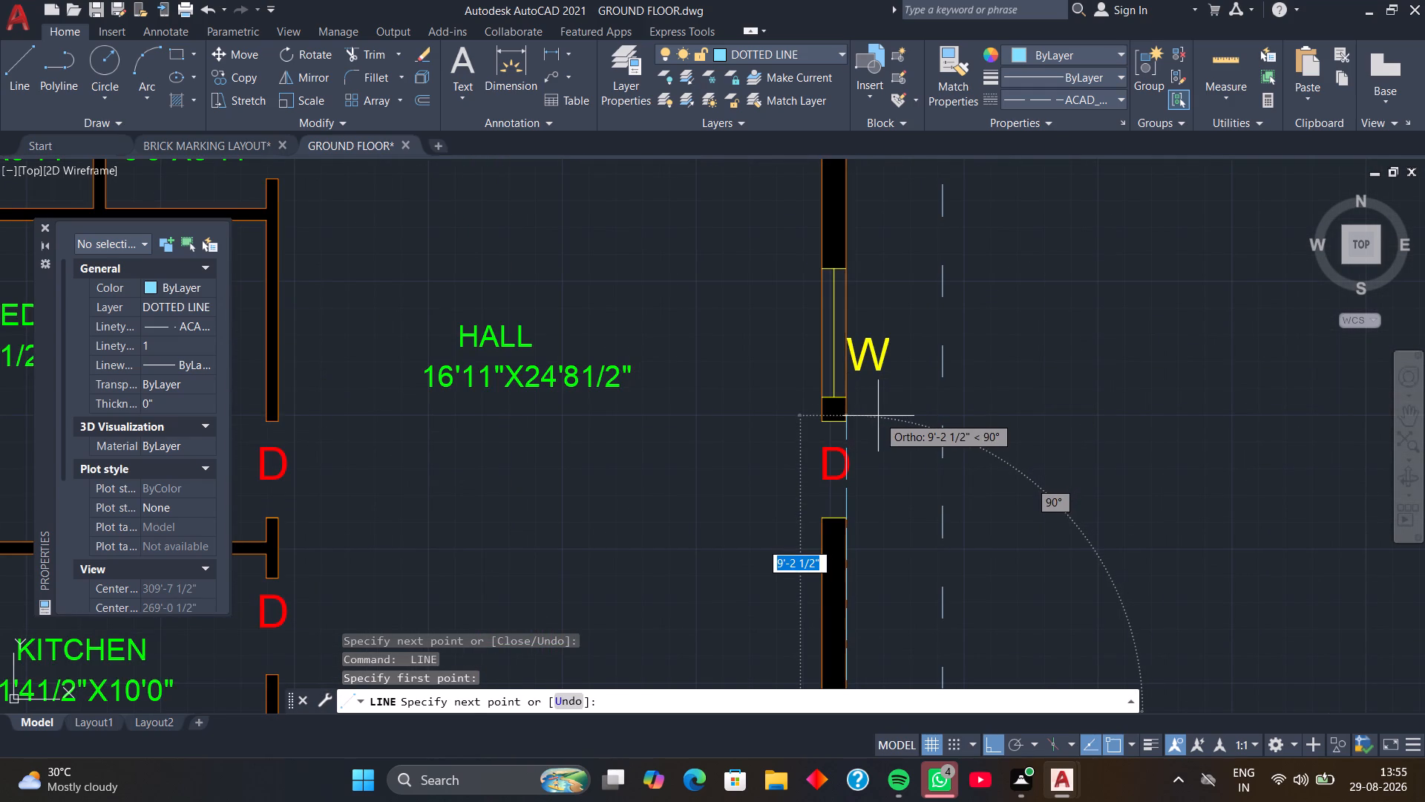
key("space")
Draw a dashed outline about 2'-0" deep outside the east wall around the hall's window W just north of door D.
key("space")
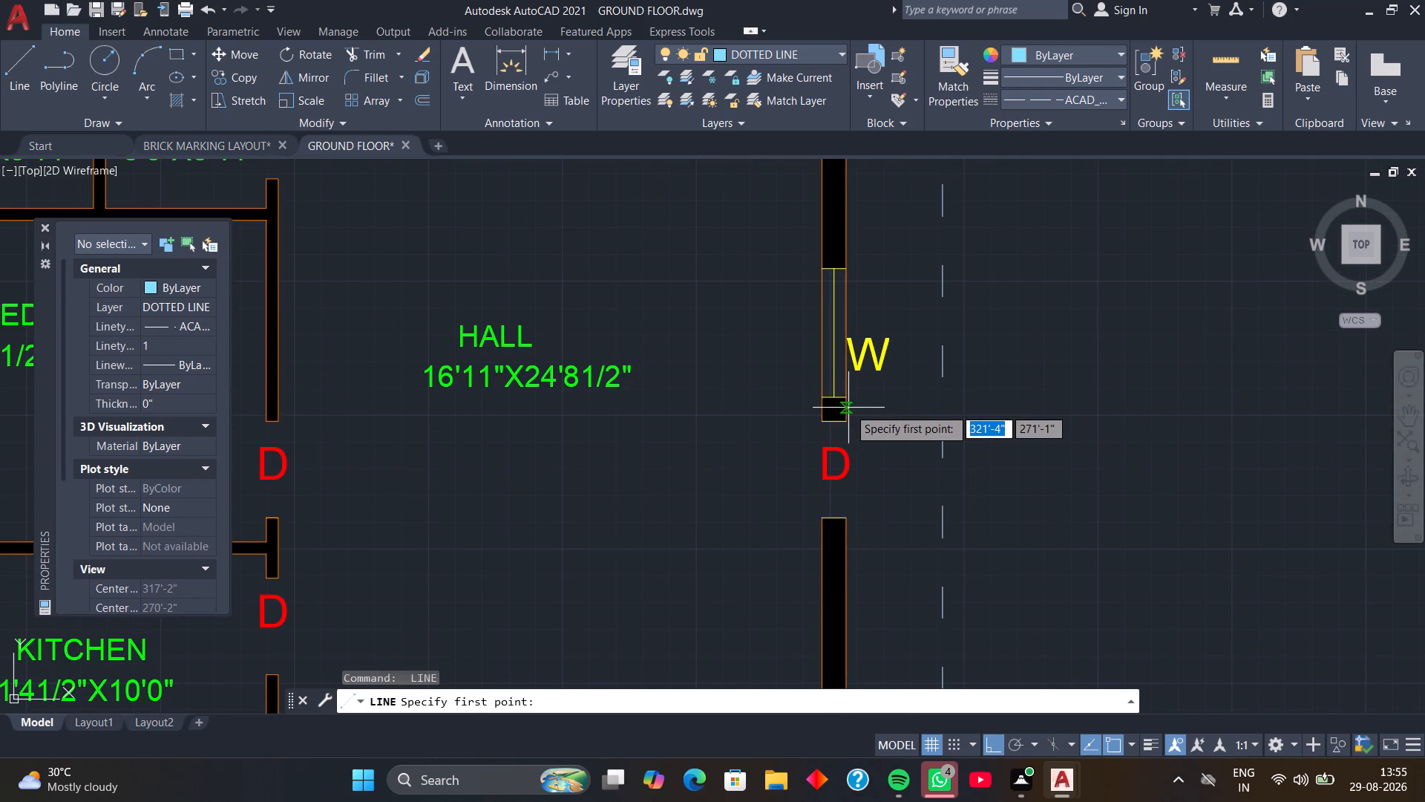
left_click(846, 408)
left_click(911, 405)
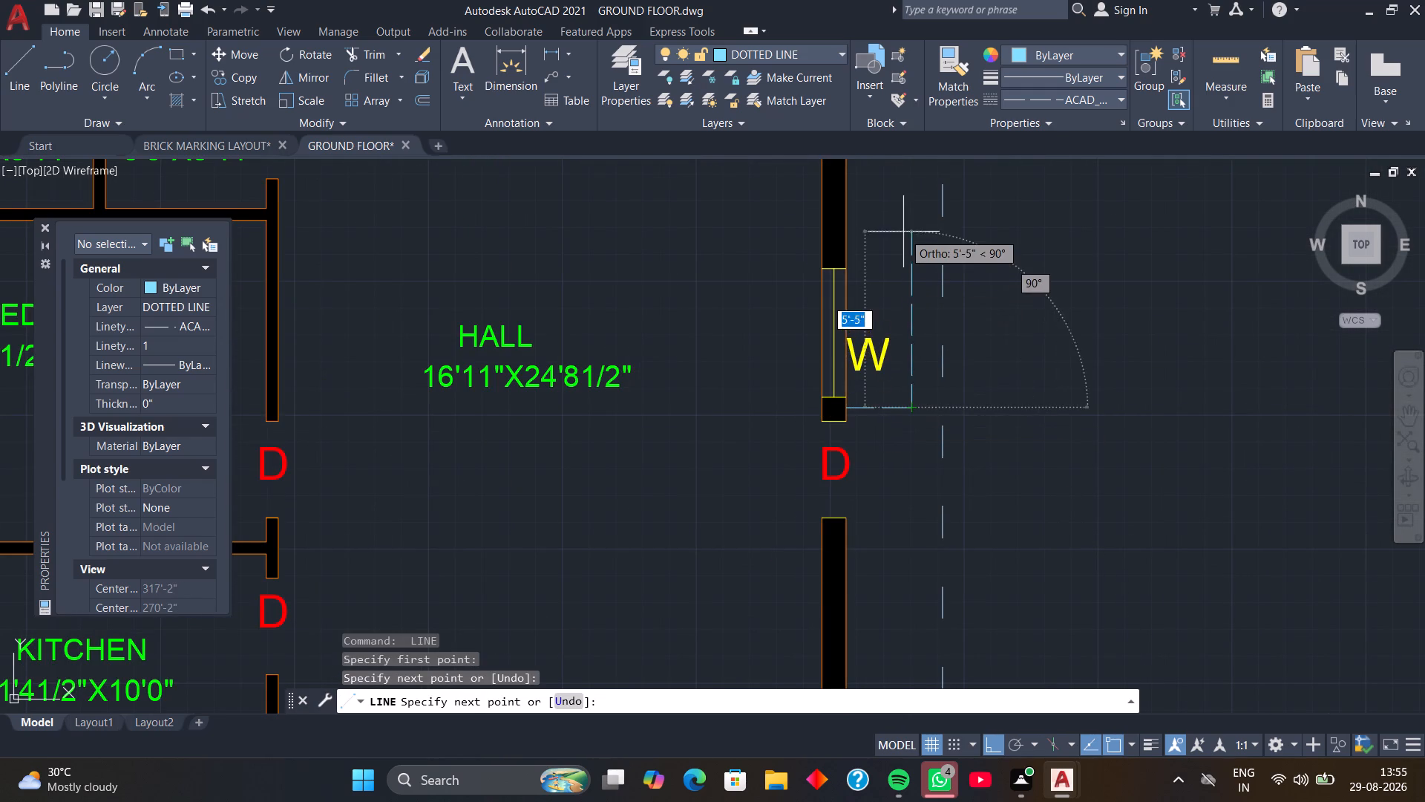
left_click(909, 249)
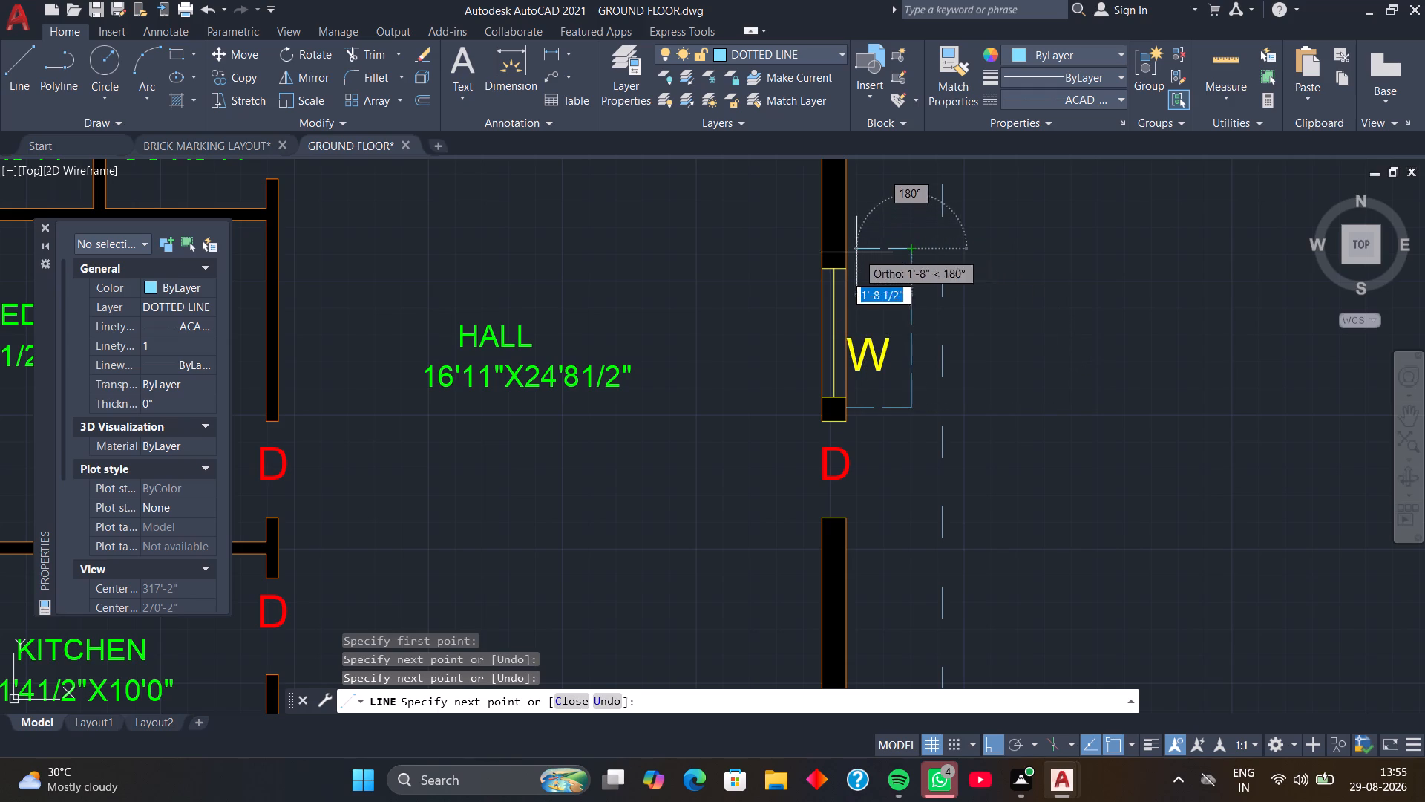
left_click(848, 252)
key("space")
Draw a dashed outline about 1'-9" deep outside the lower plan's east wall around the 12'61/2"X10'51/2" bedroom's window W.
scroll(865, 222, "down", 3)
middle_click_drag(865, 224, 851, 429)
scroll(853, 411, "up", 2)
key("space")
scroll(836, 365, "up", 2)
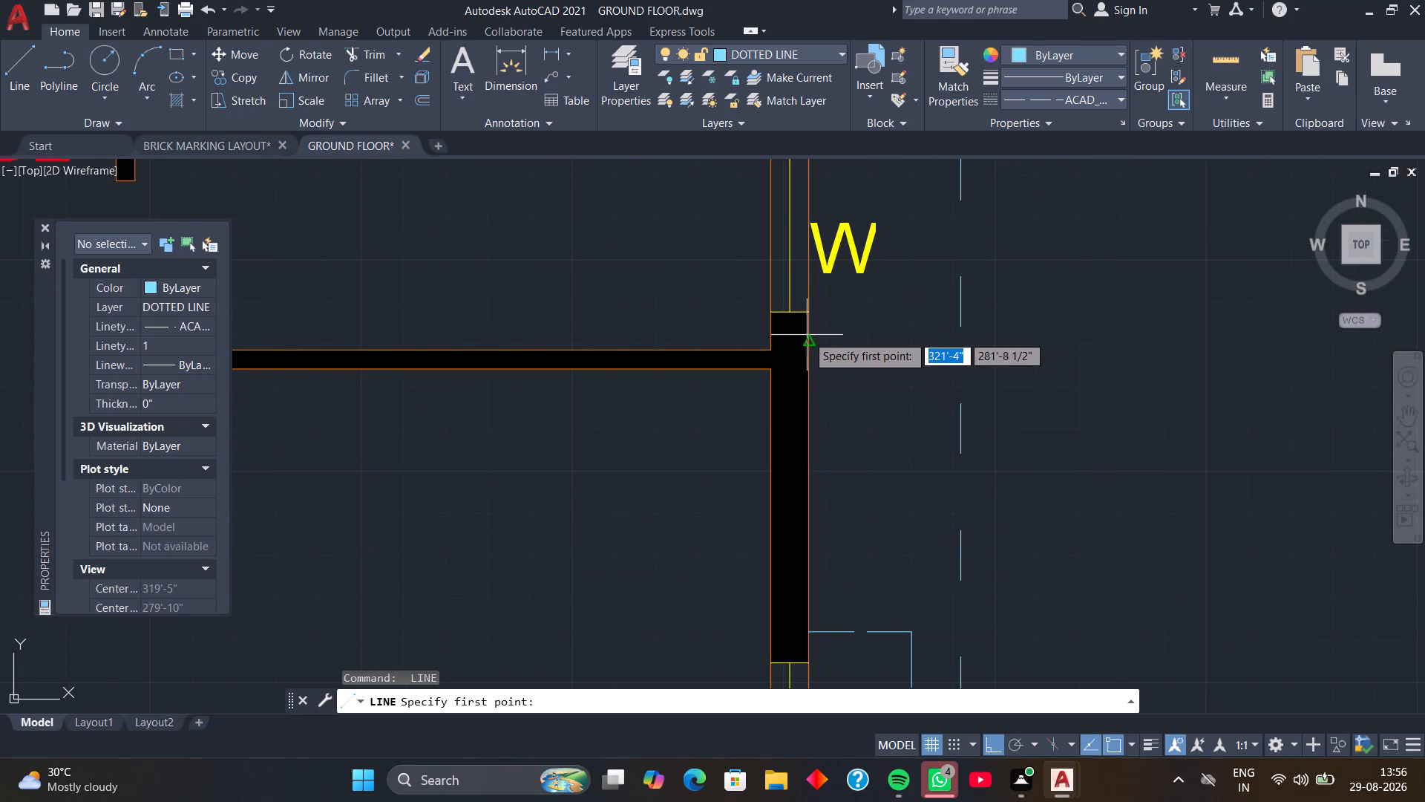
left_click(808, 330)
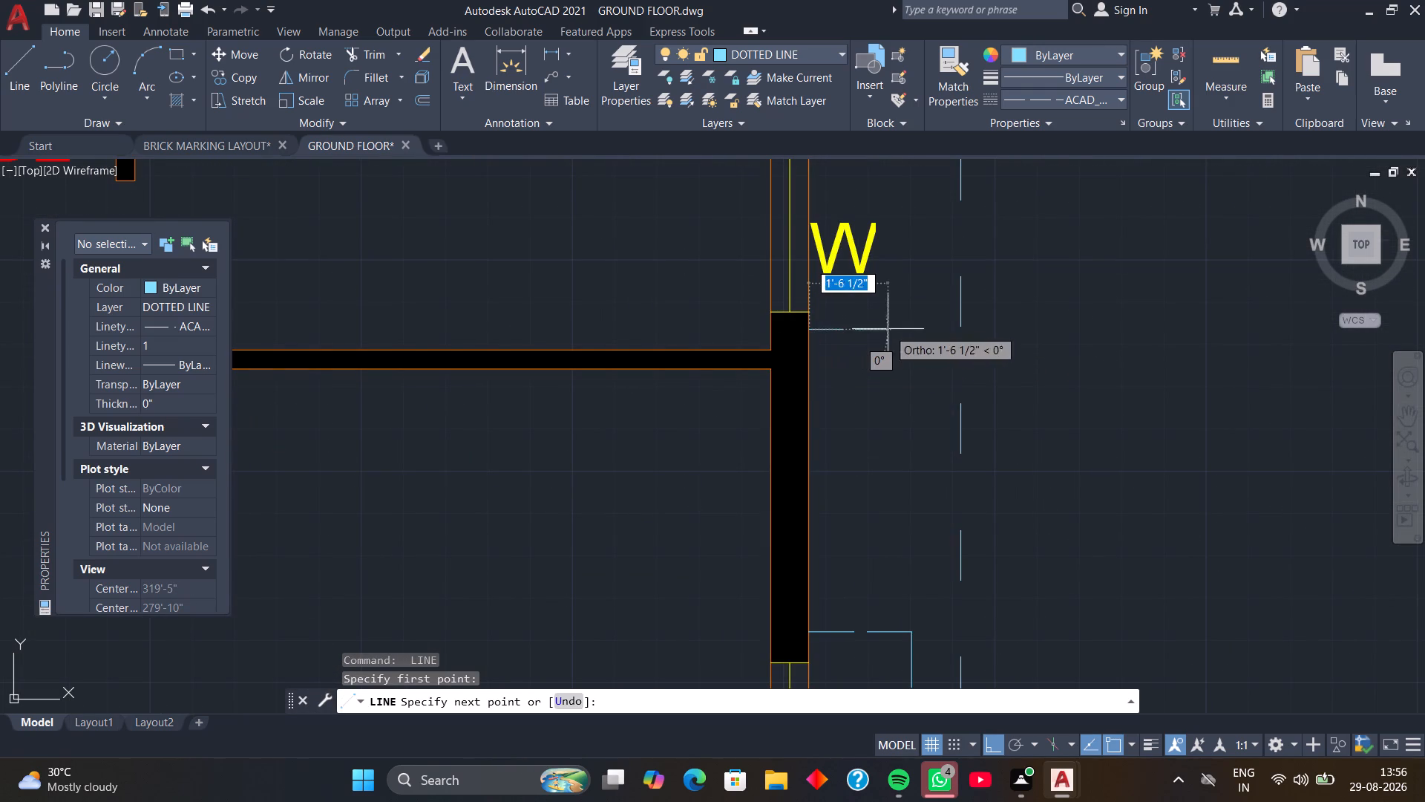
left_click(897, 329)
middle_click_drag(908, 226, 923, 410)
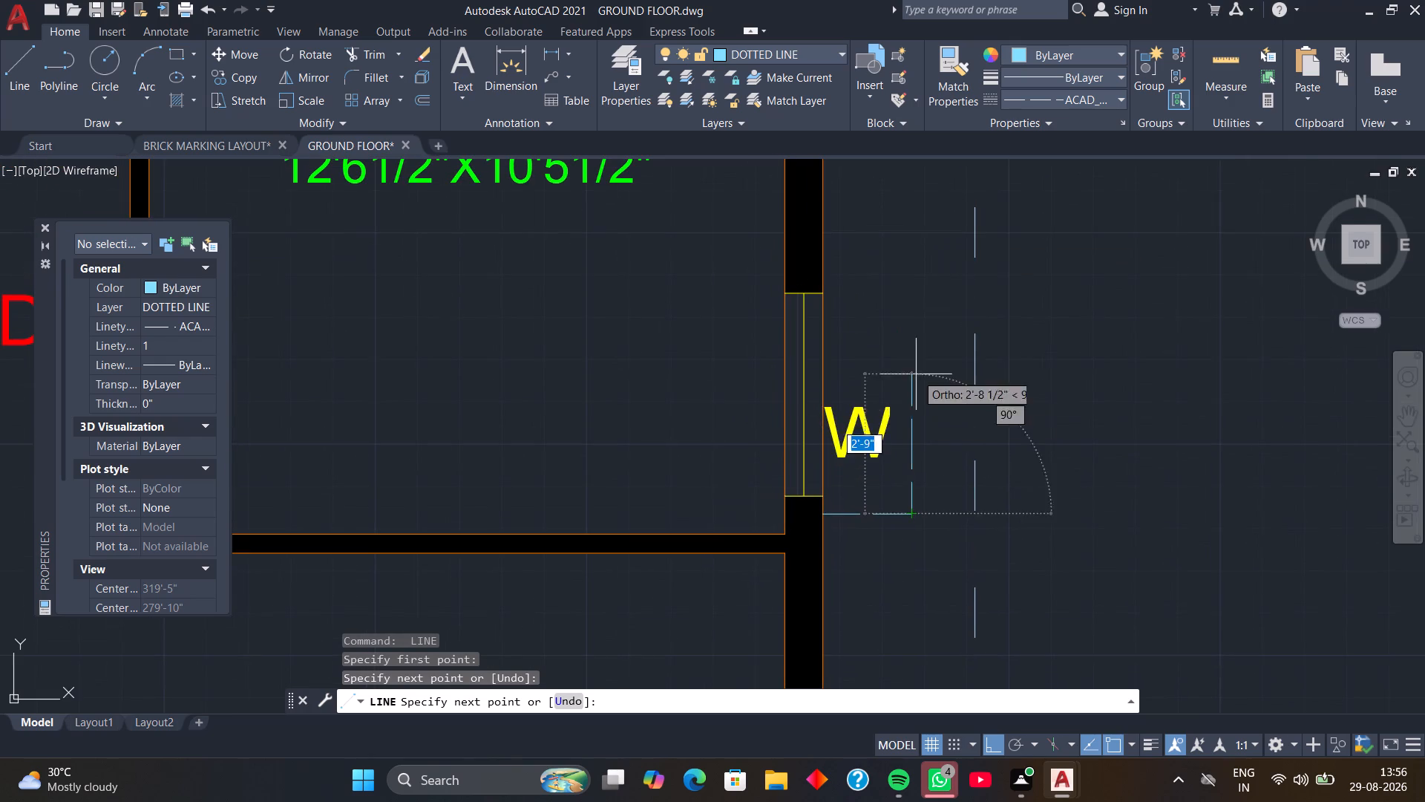
left_click(910, 272)
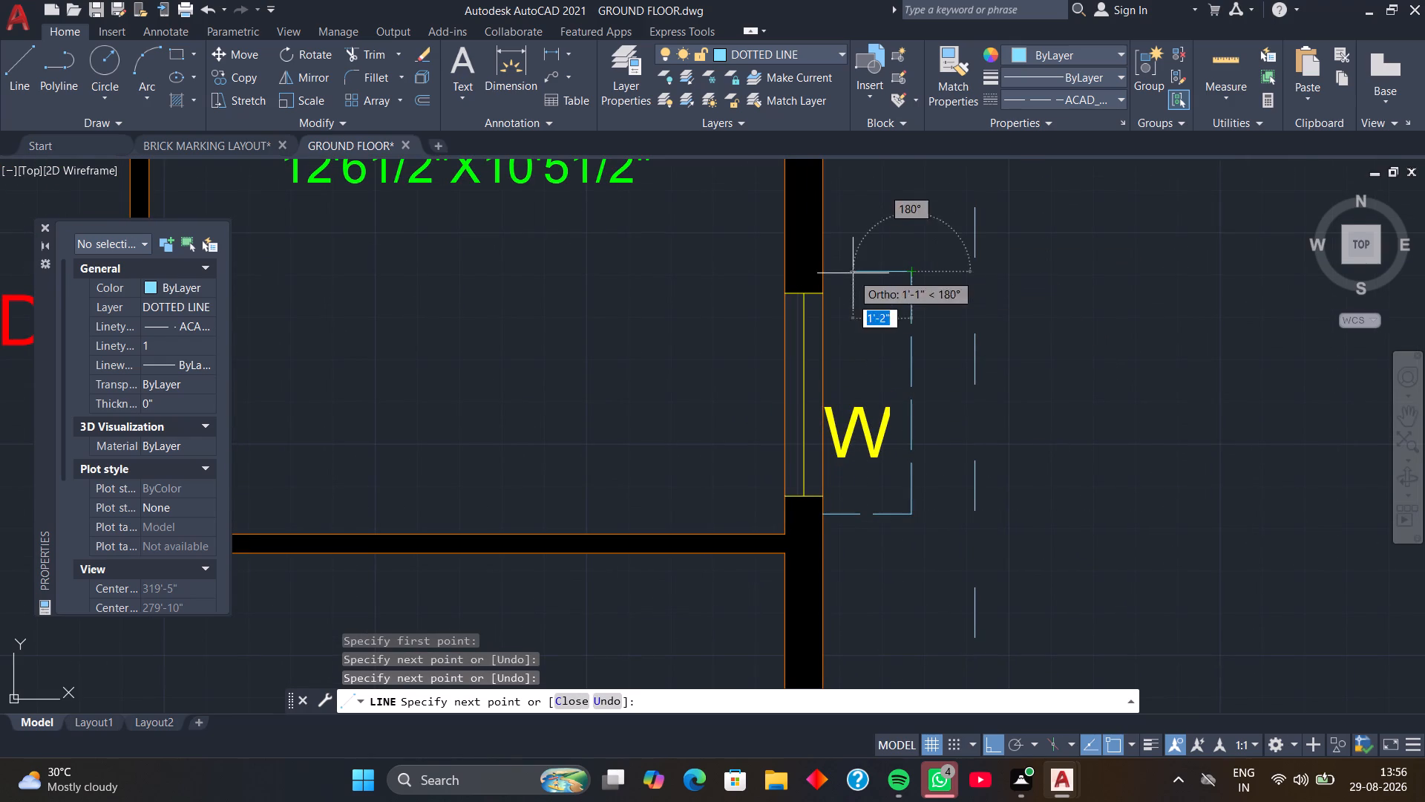
left_click(825, 275)
key("space")
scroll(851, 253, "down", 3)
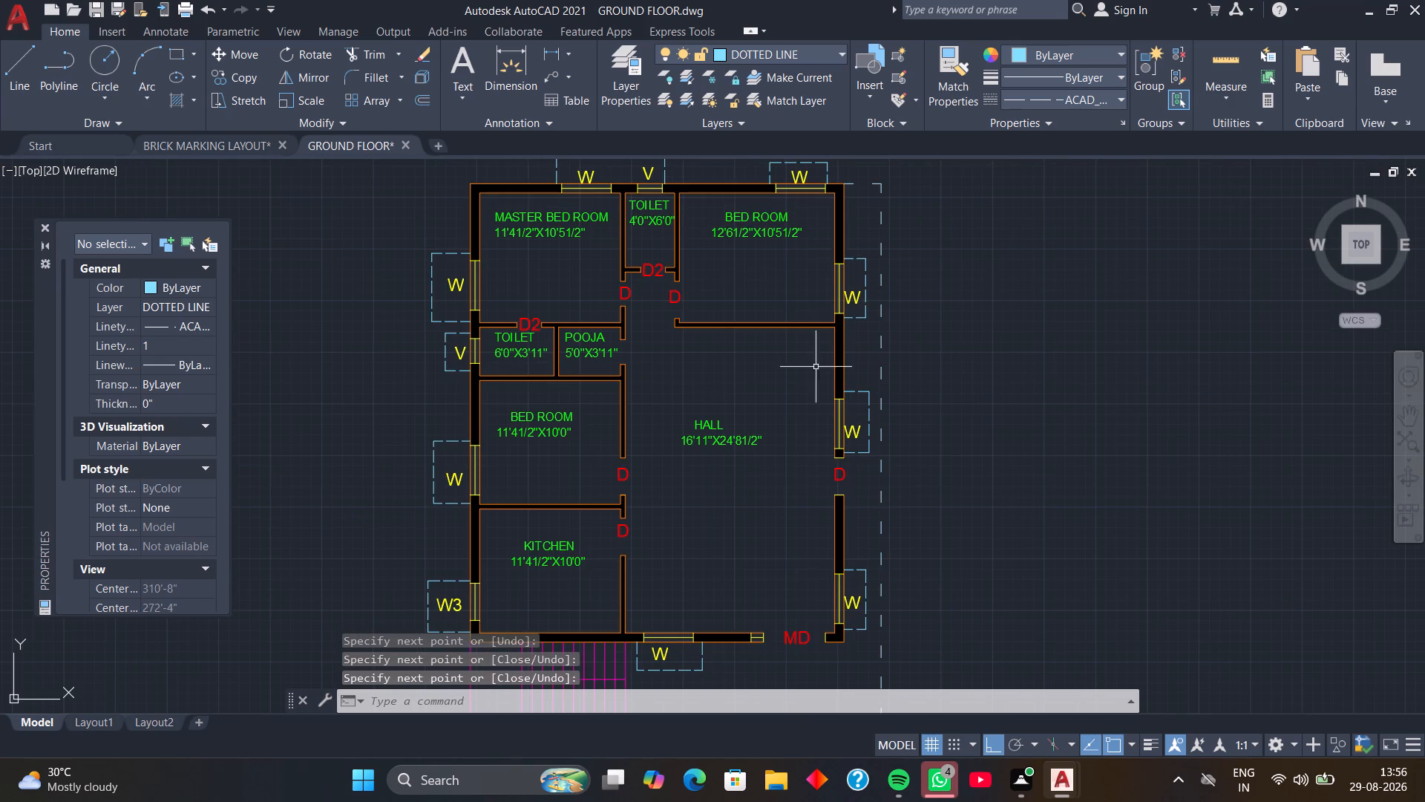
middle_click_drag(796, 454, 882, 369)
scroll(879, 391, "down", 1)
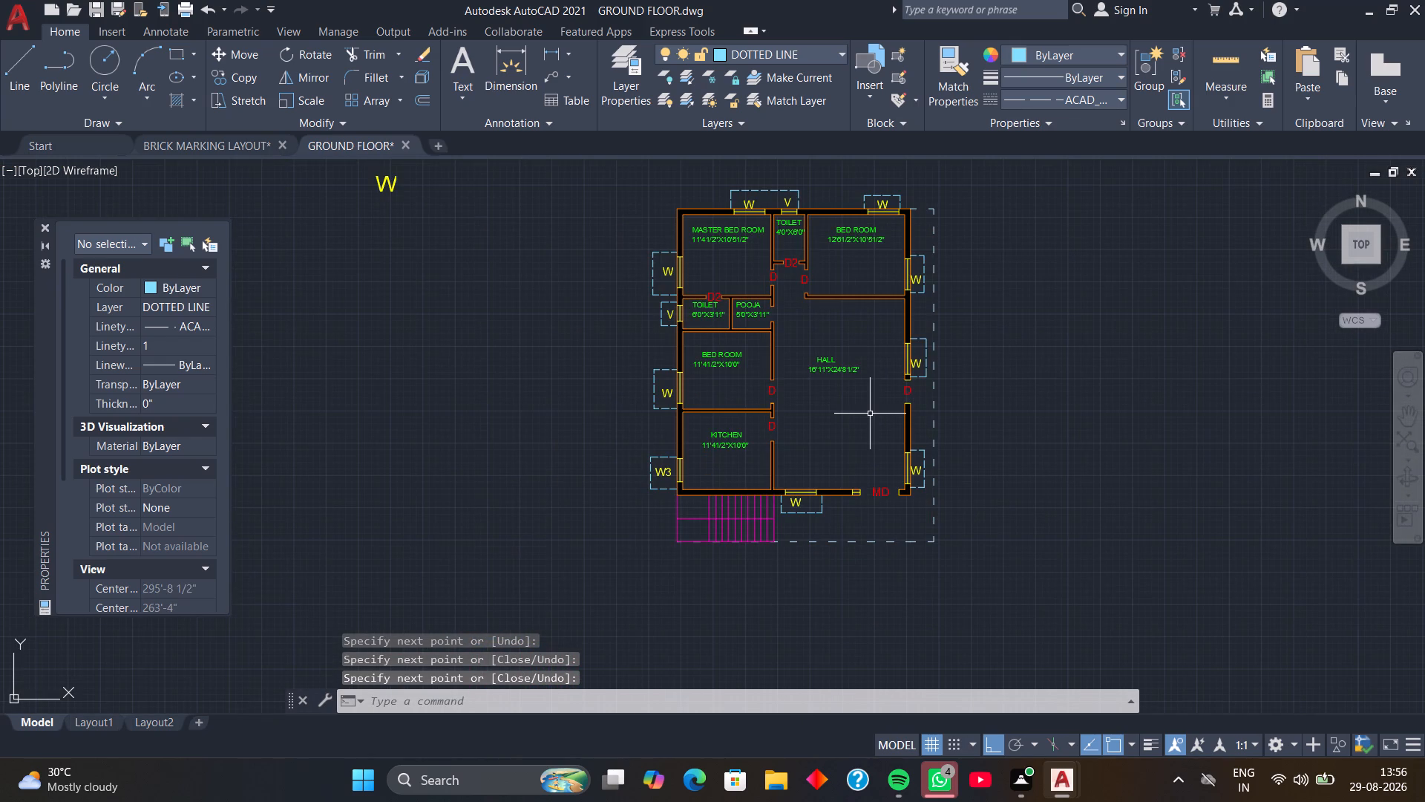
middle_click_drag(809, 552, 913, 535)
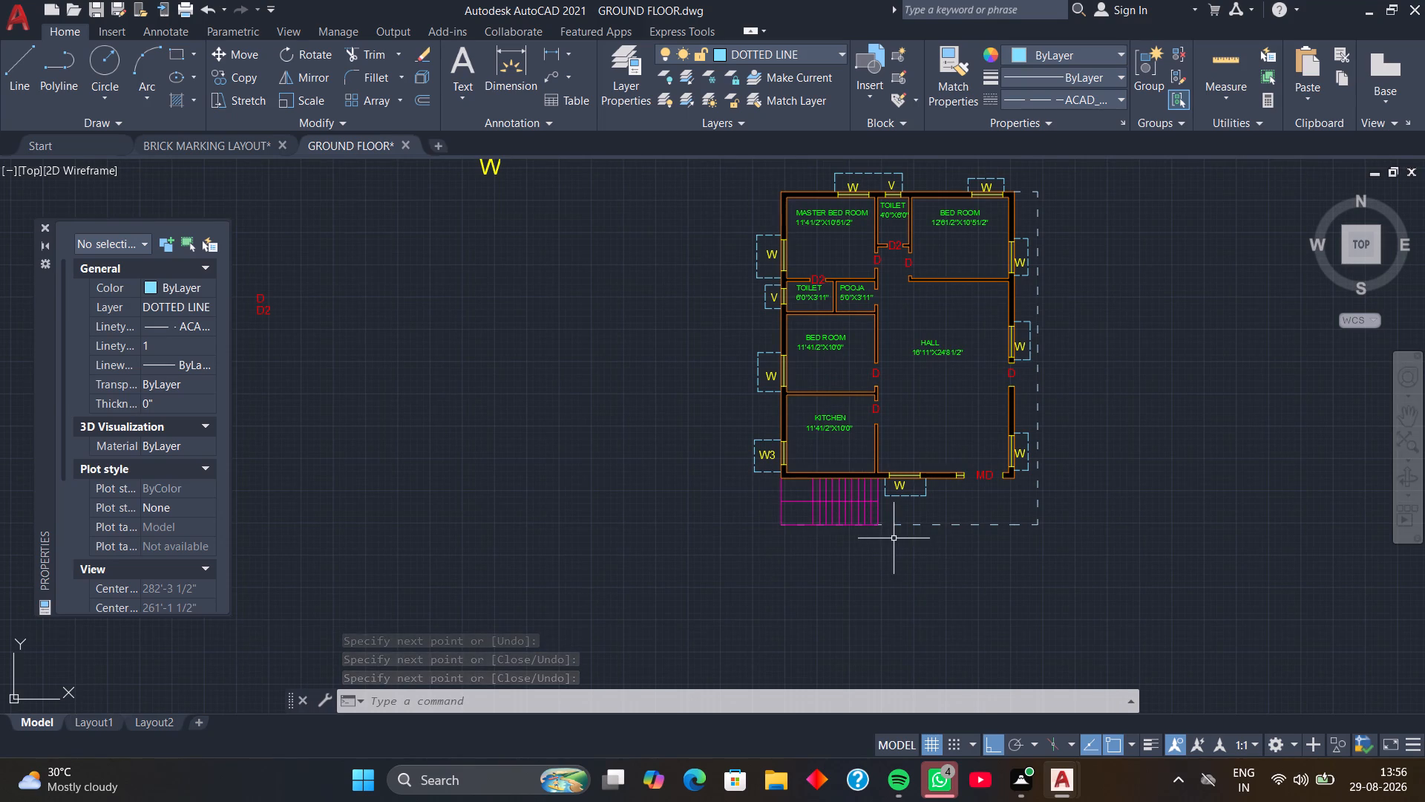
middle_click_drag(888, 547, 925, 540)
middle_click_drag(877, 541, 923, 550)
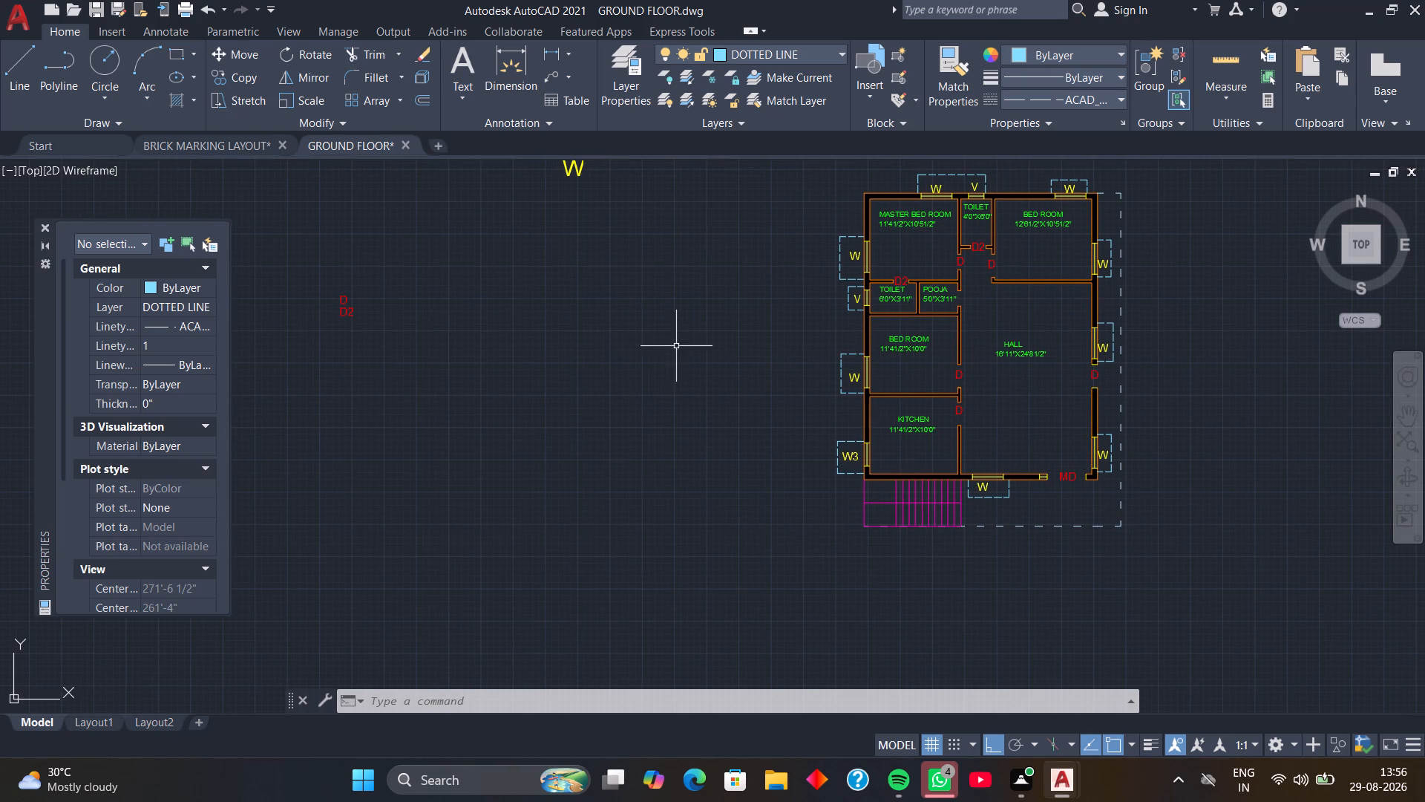
Draw a dashed U-shaped direction line on the lower plan's stairs, starting just east of the southern flight and returning along the northern flight.
key("space")
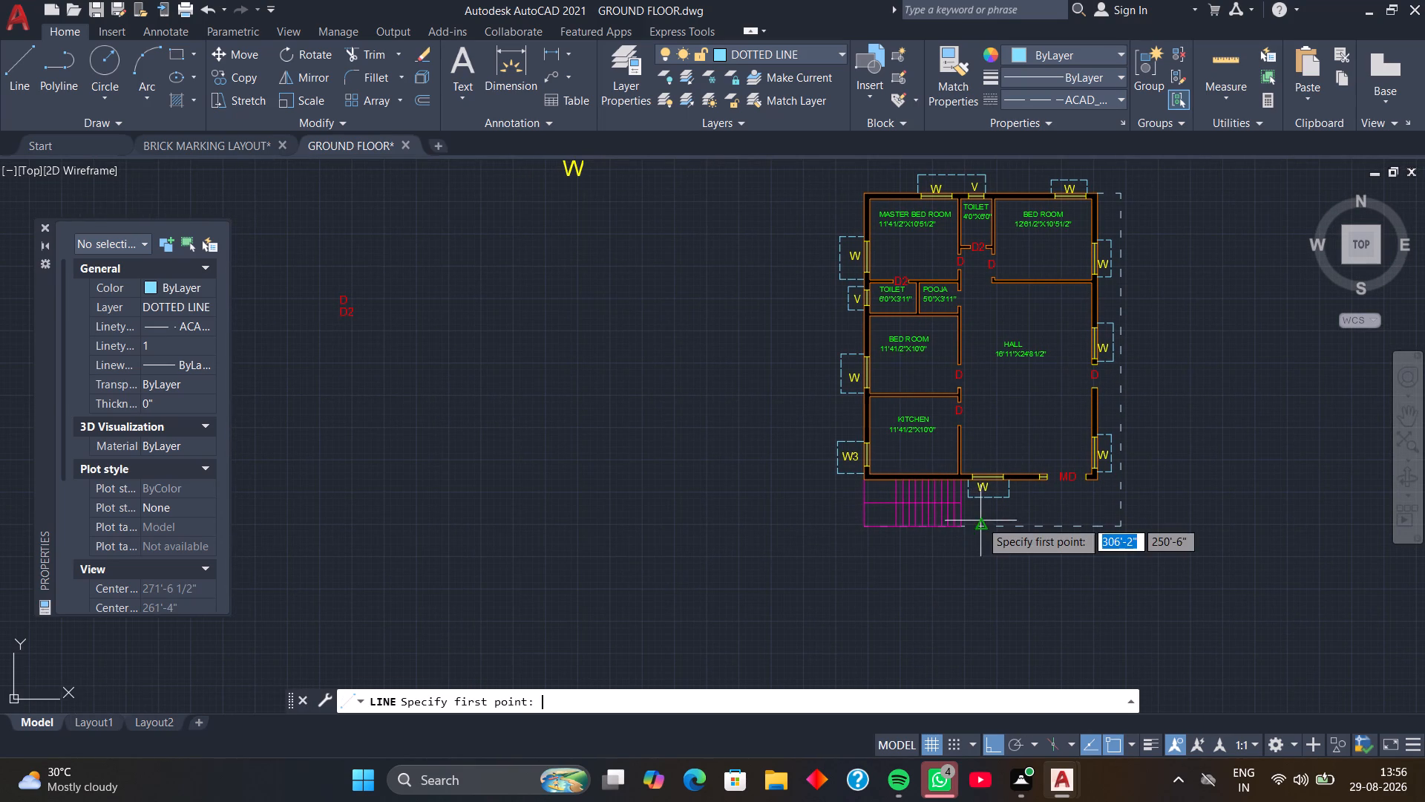
scroll(967, 512, "up", 3)
left_click(960, 520)
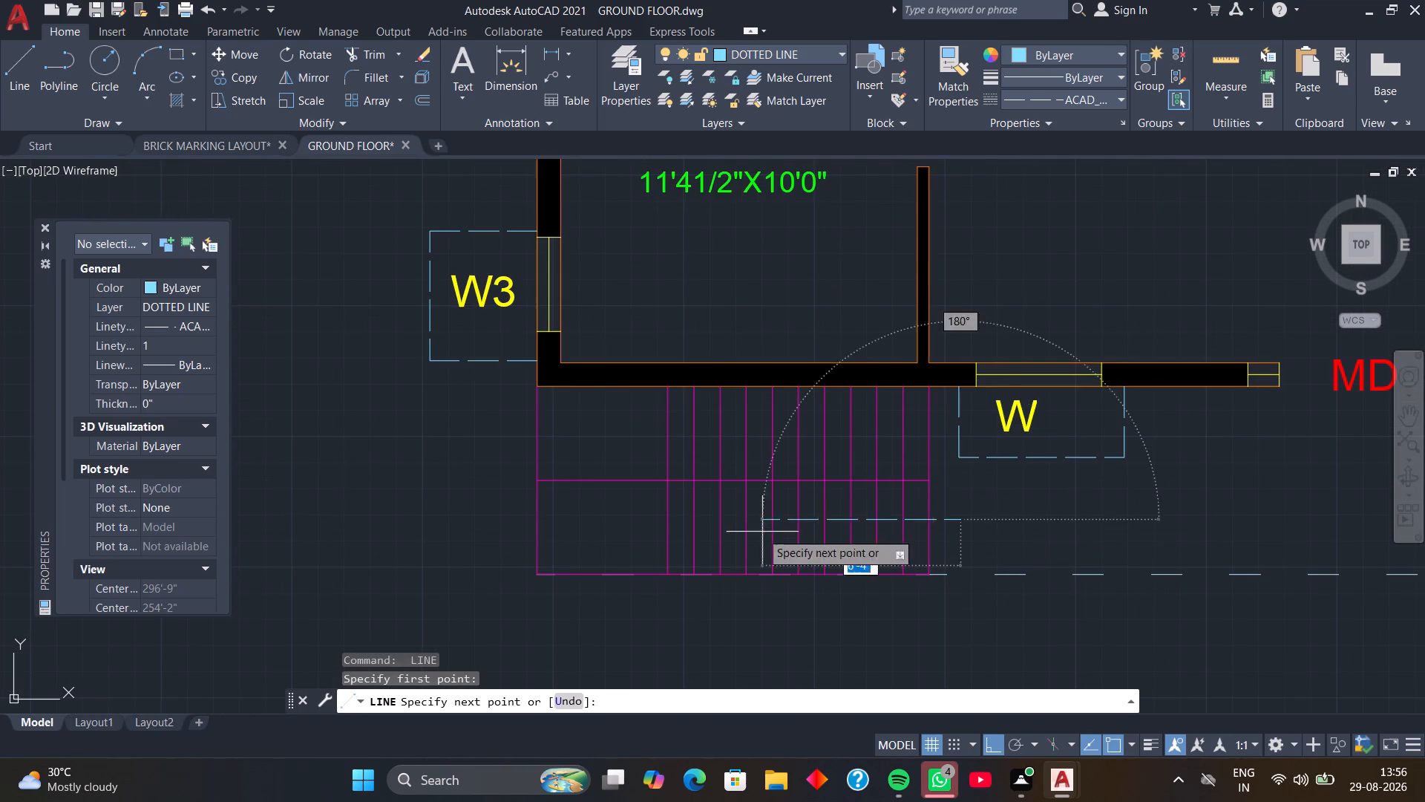
left_click(615, 521)
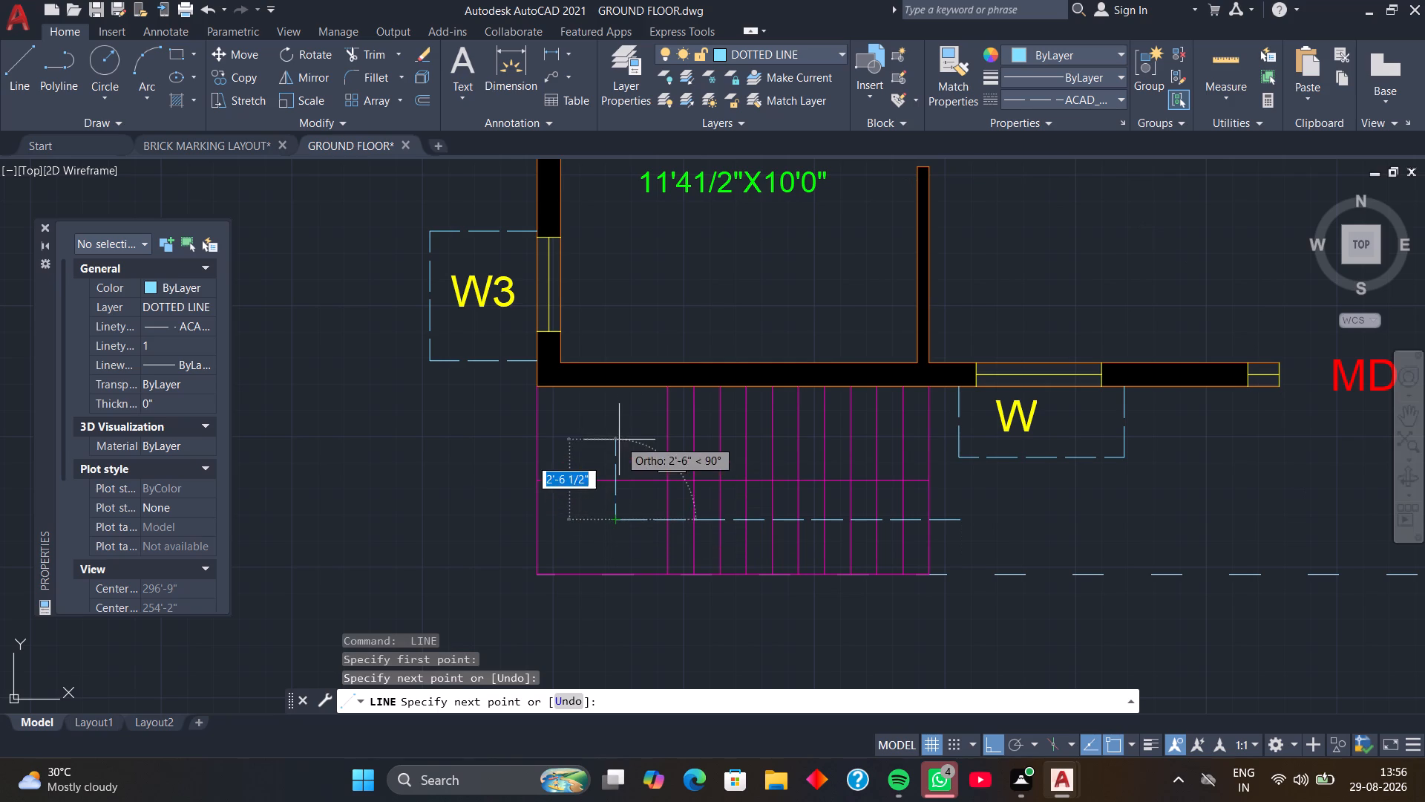
left_click(619, 434)
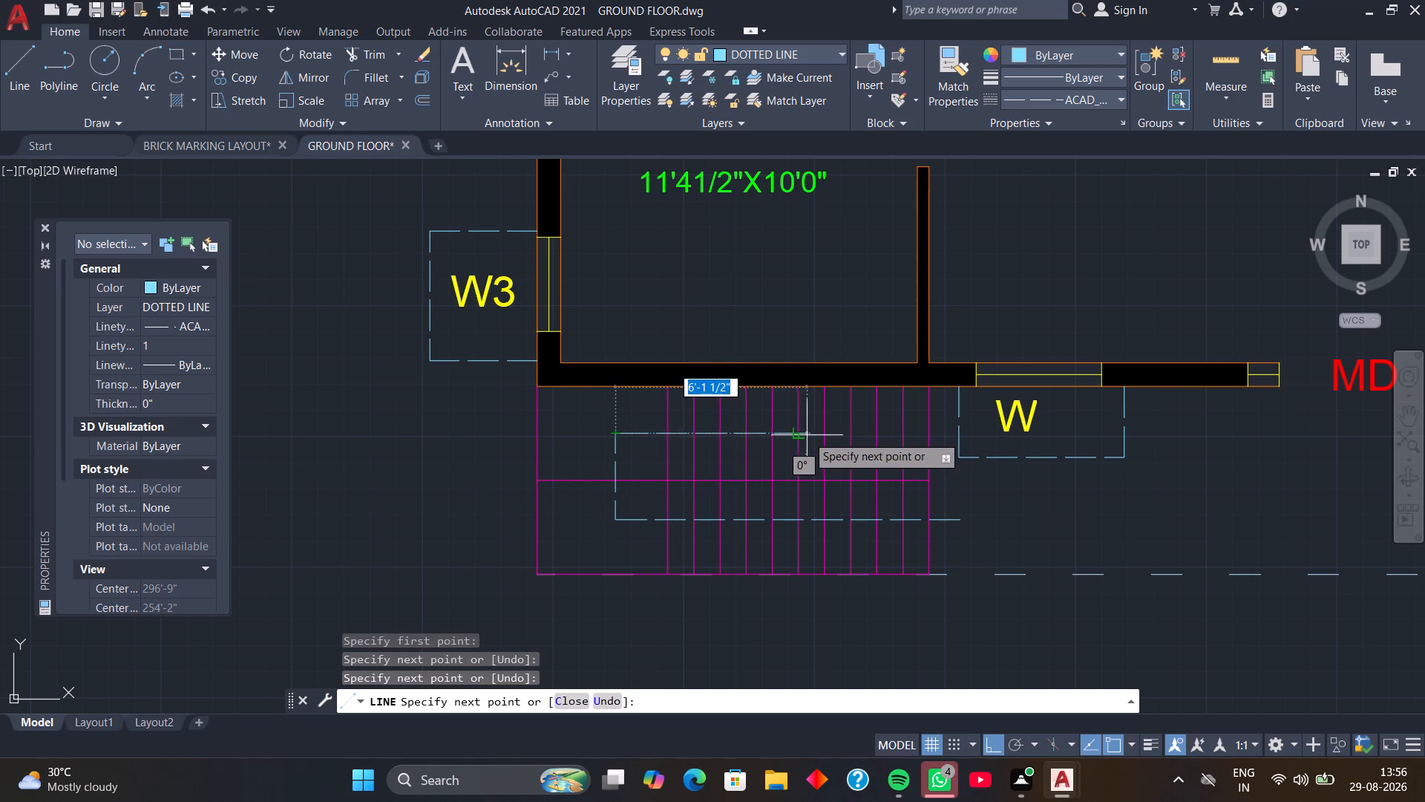
left_click(807, 435)
left_click(807, 449)
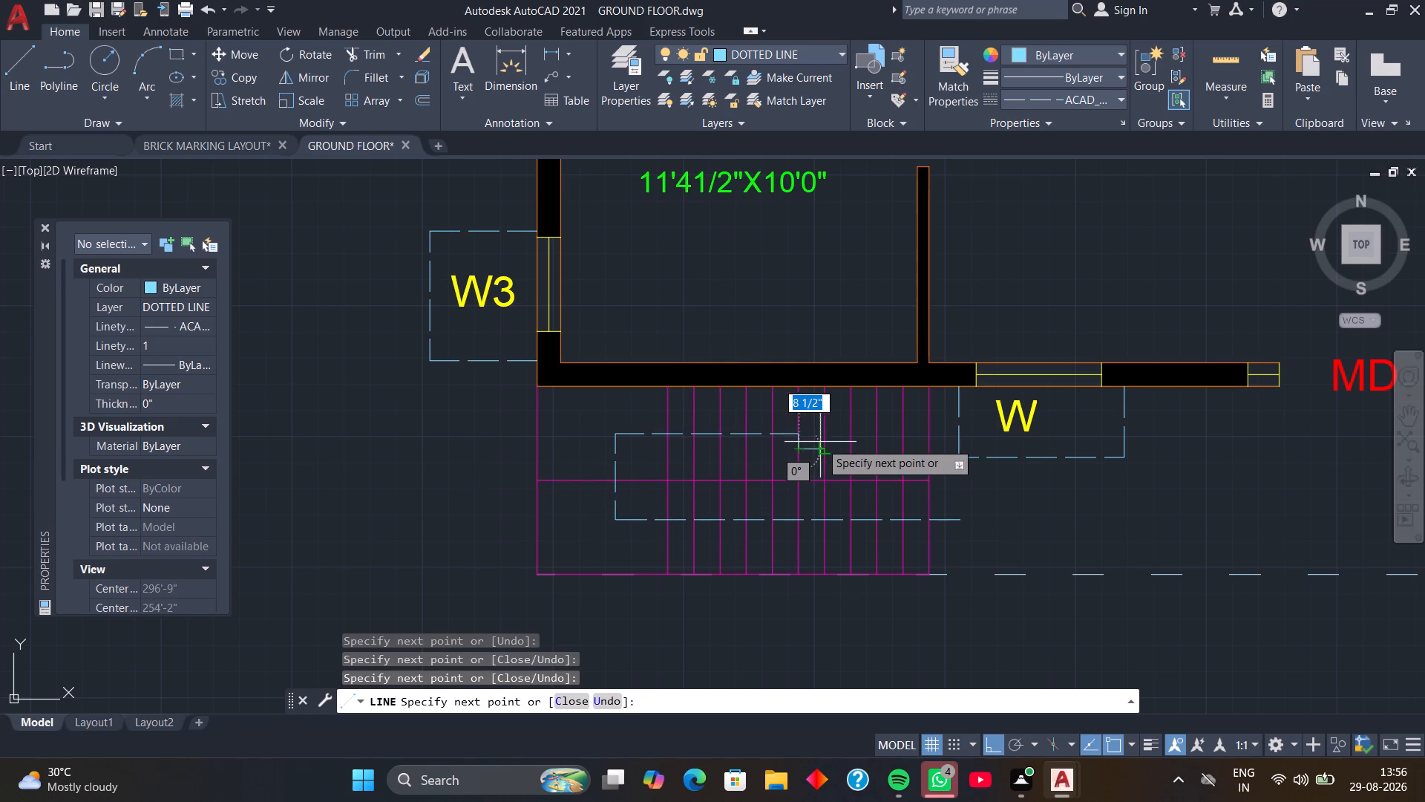
scroll(813, 443, "up", 3)
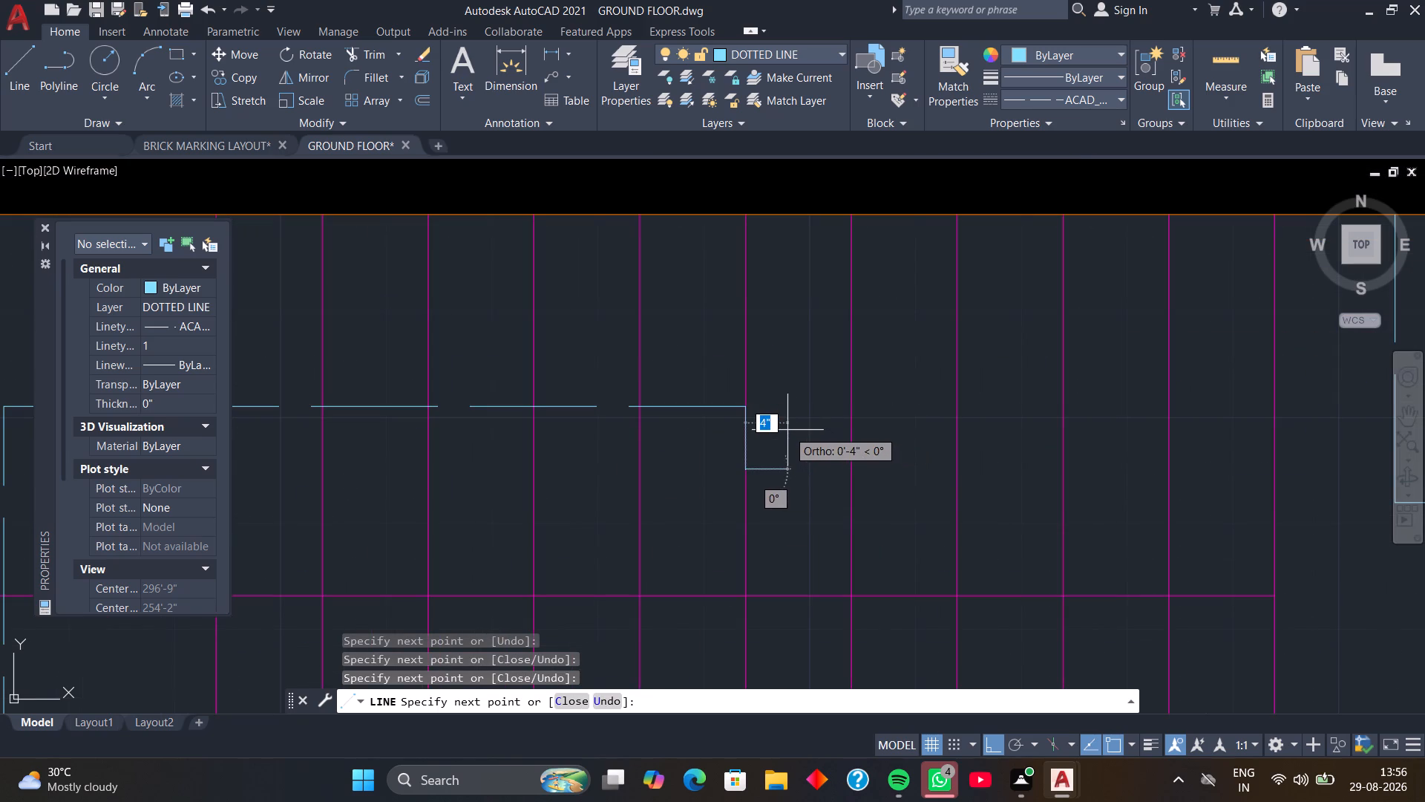
key("ctrl+z")
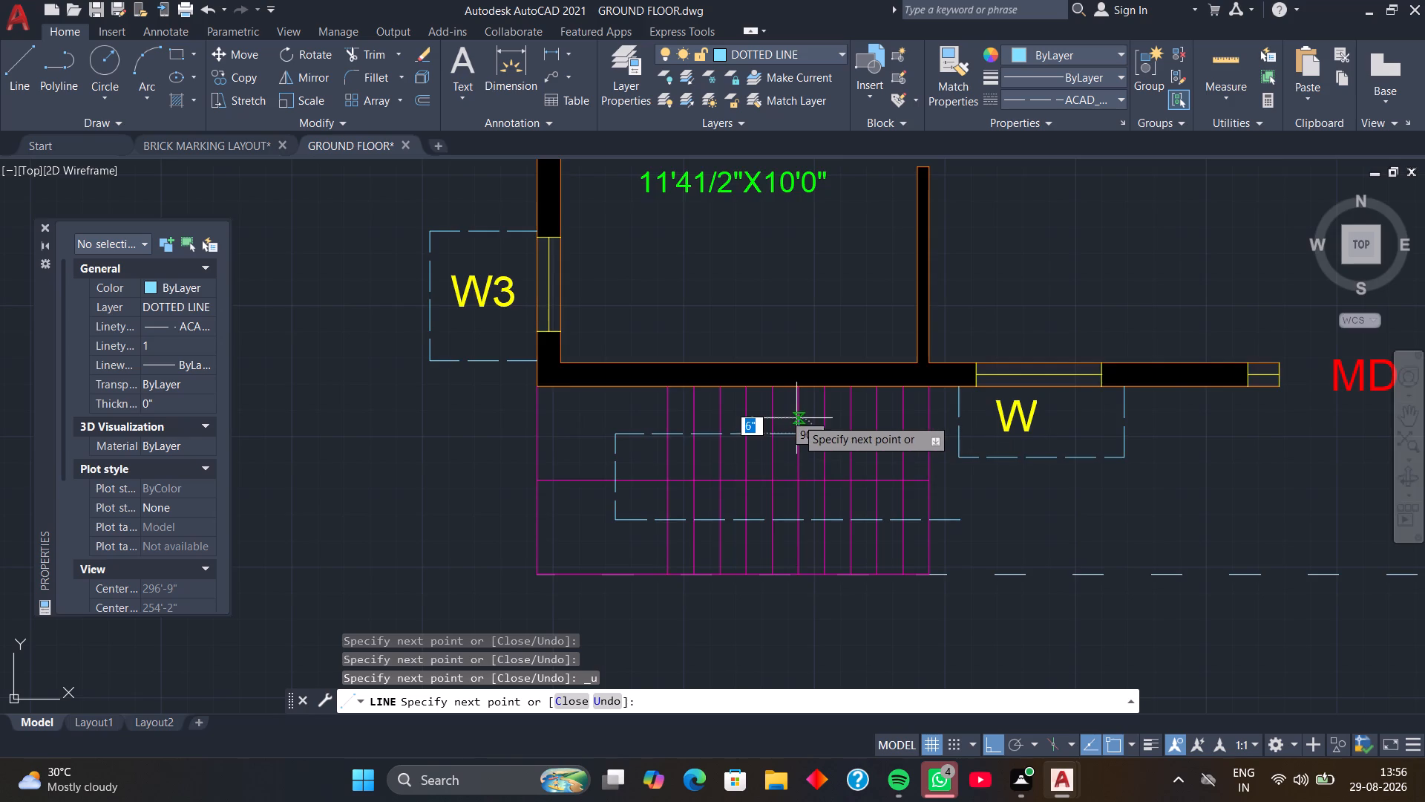
scroll(794, 419, "up", 3)
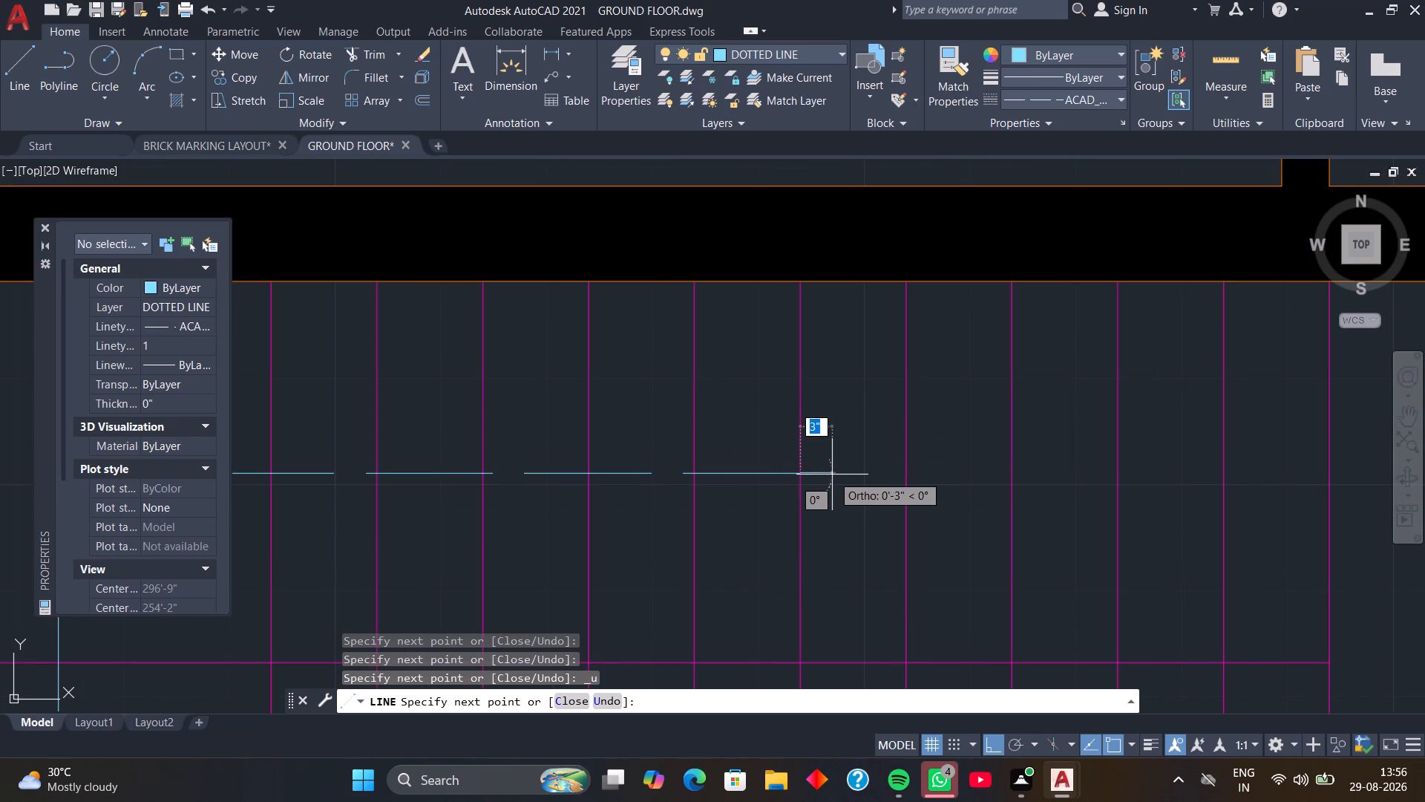
left_click(832, 475)
Add an arrowhead at the northern end of the stair direction line by drawing one half and mirroring it across the line, keeping the original.
left_click(834, 506)
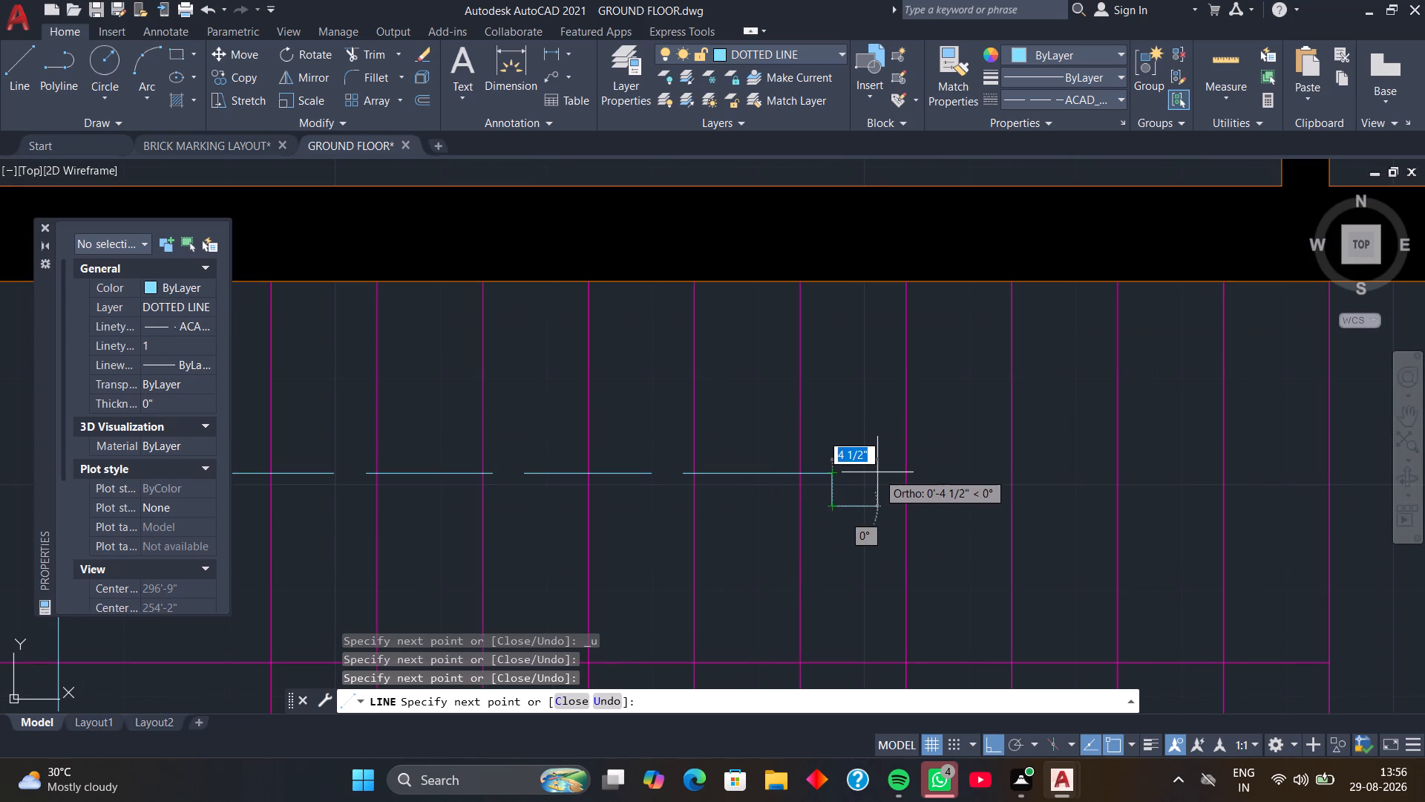
key("F8")
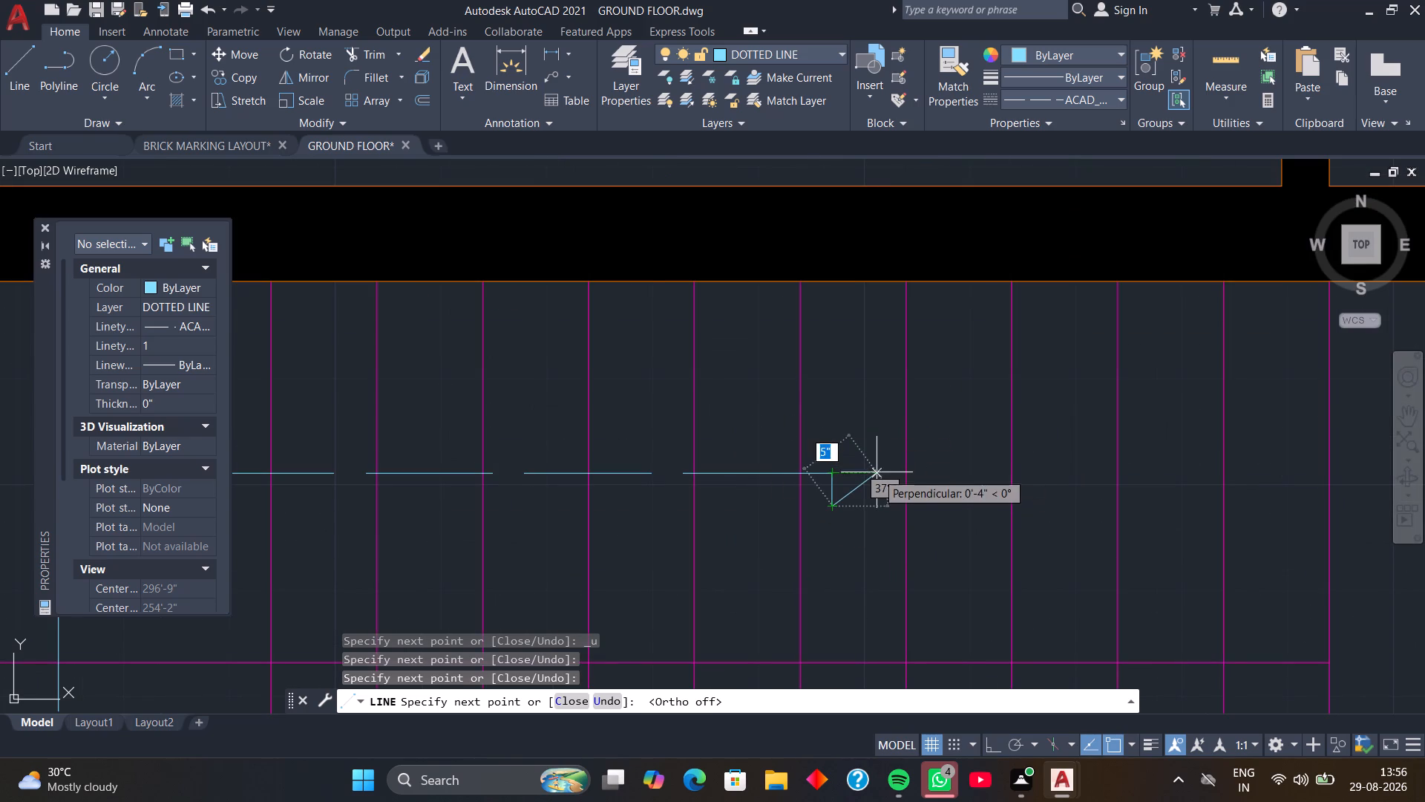
left_click(877, 472)
key("space")
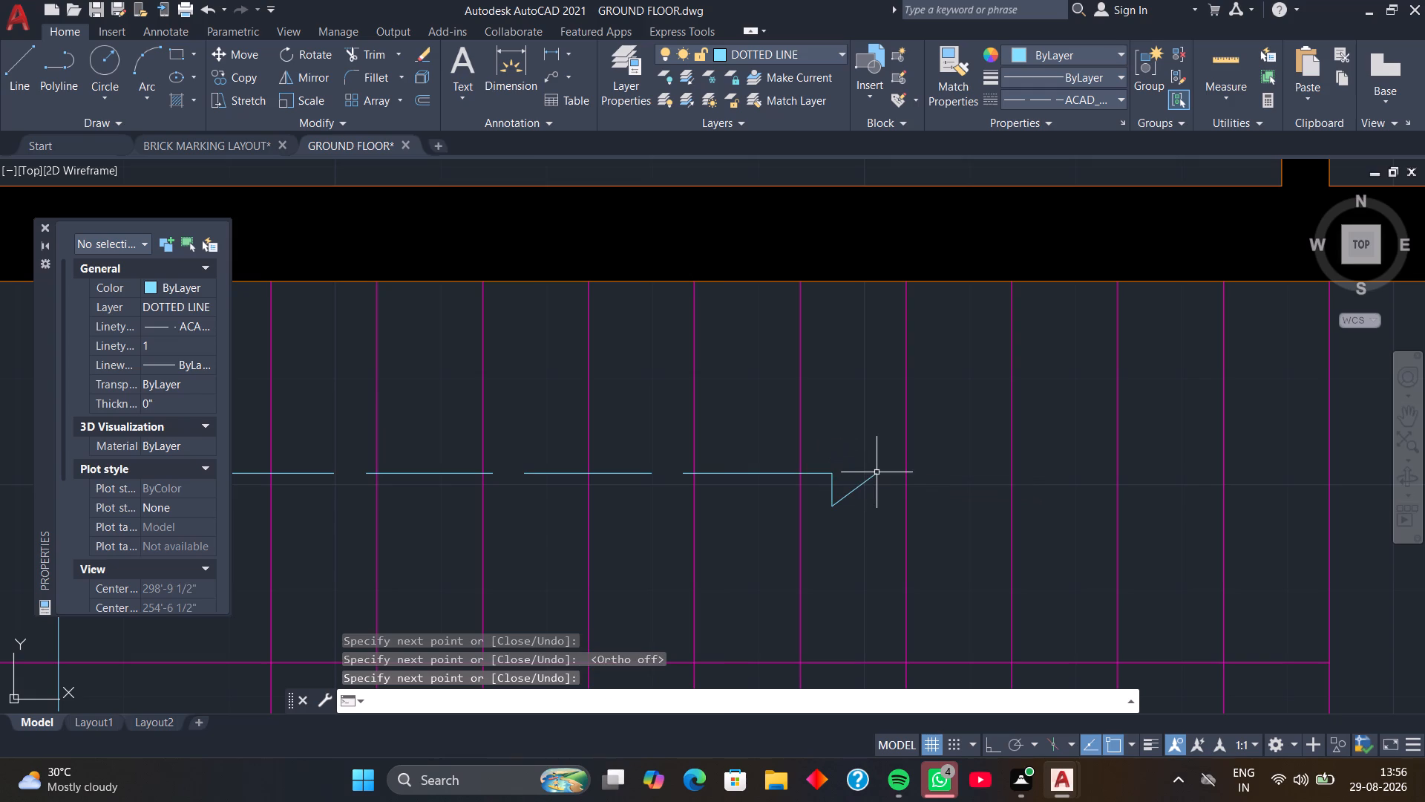
left_click(874, 477)
left_click(834, 487)
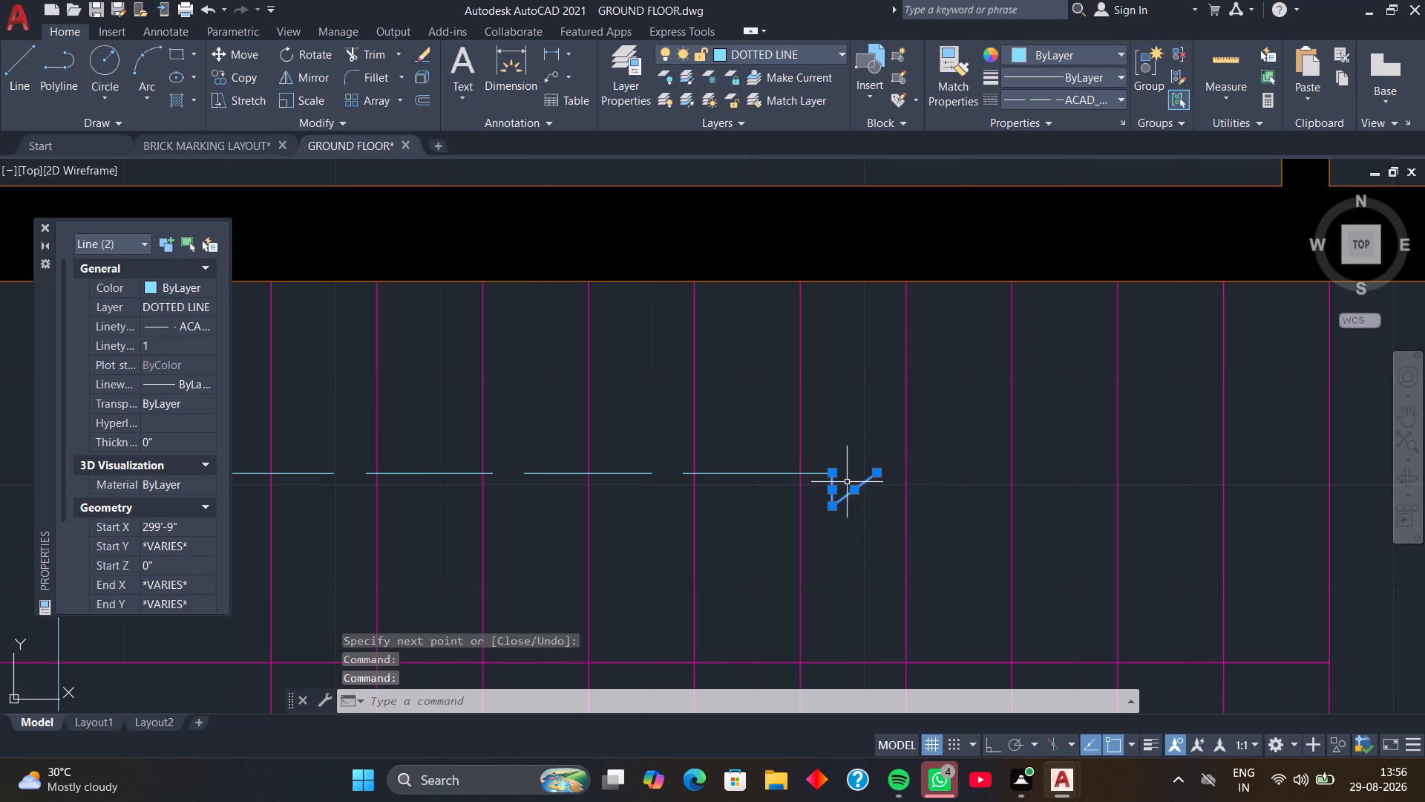
type("MI")
key("space")
left_click(833, 474)
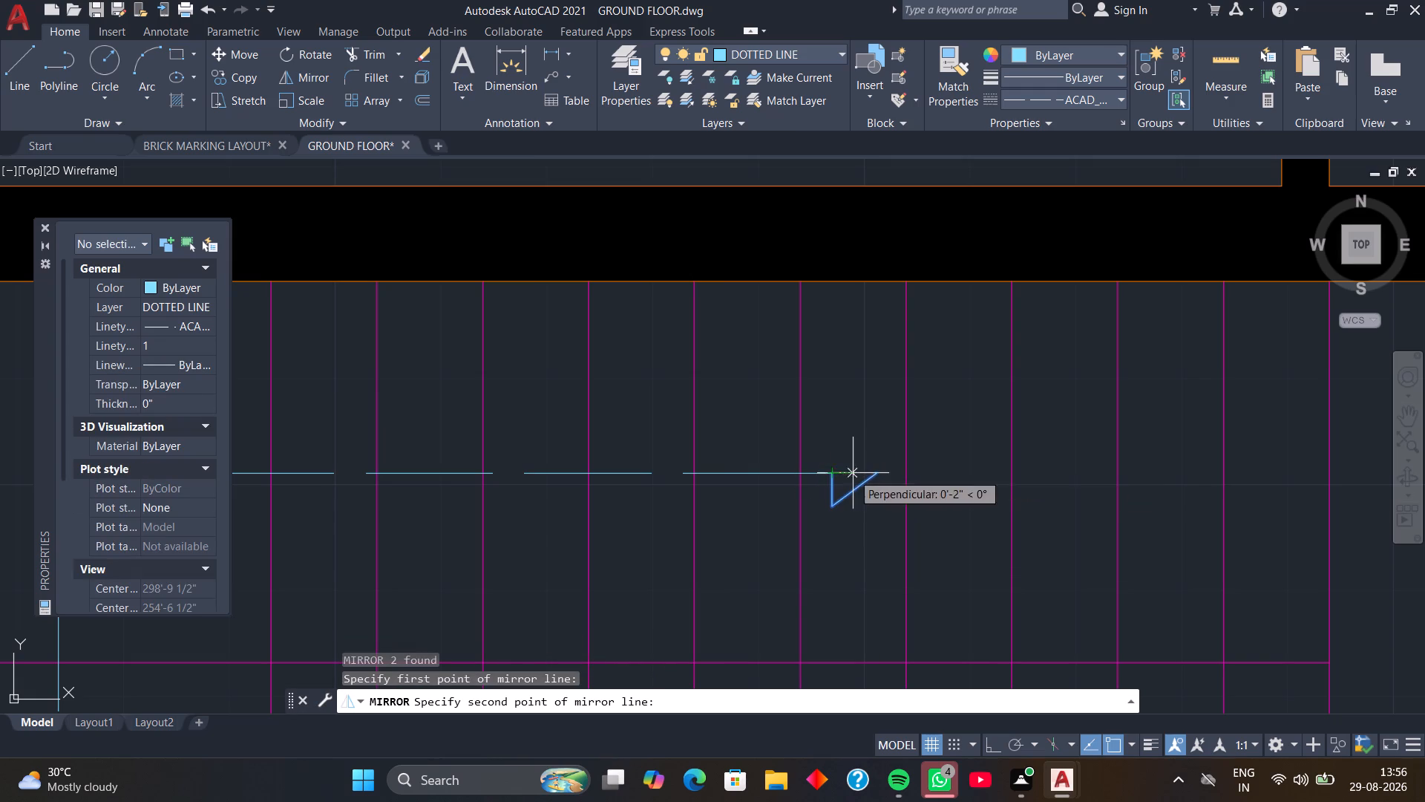
left_click(875, 473)
key("space")
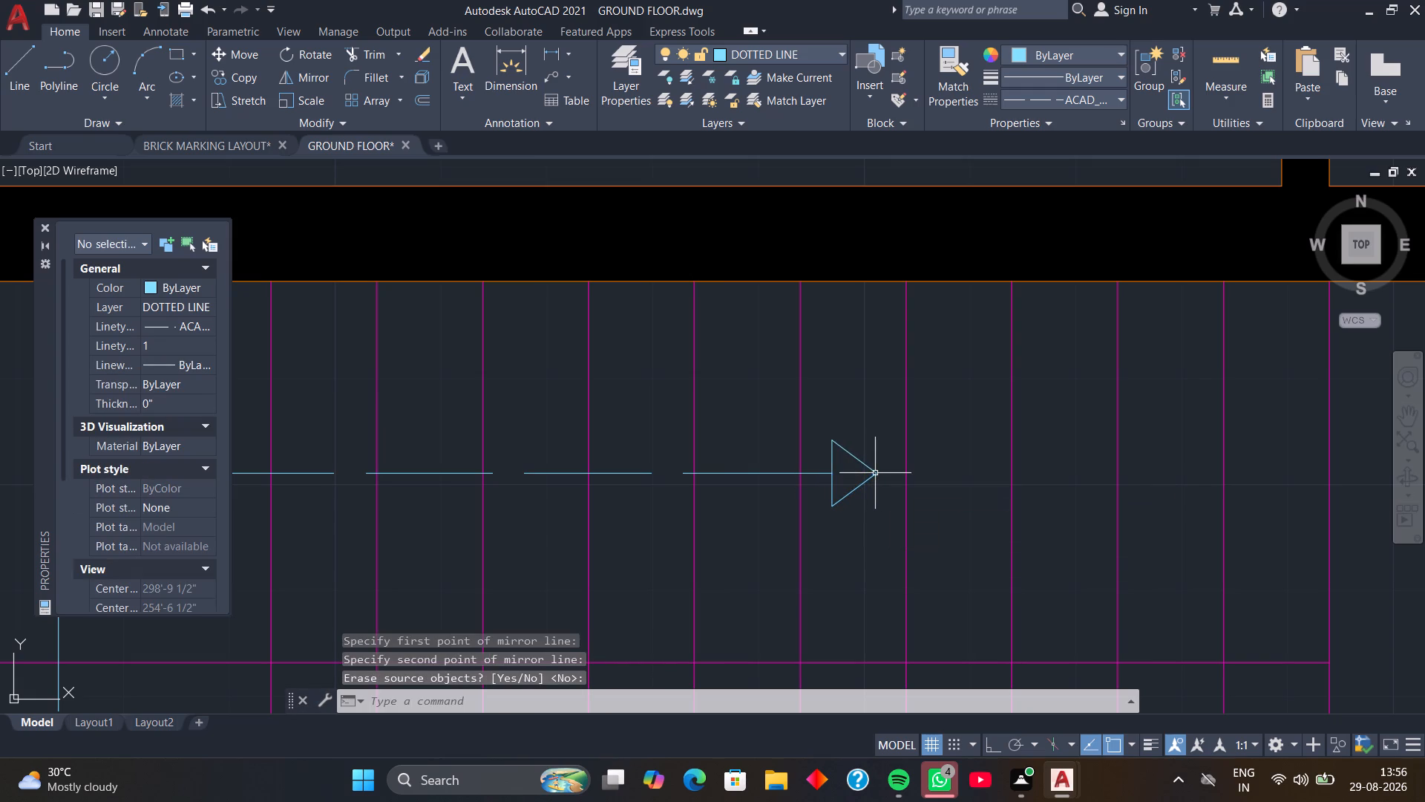
Copy the kitchen's door label D to the start of the stair direction line, just east of the stairs.
scroll(821, 380, "down", 2)
scroll(870, 489, "down", 2)
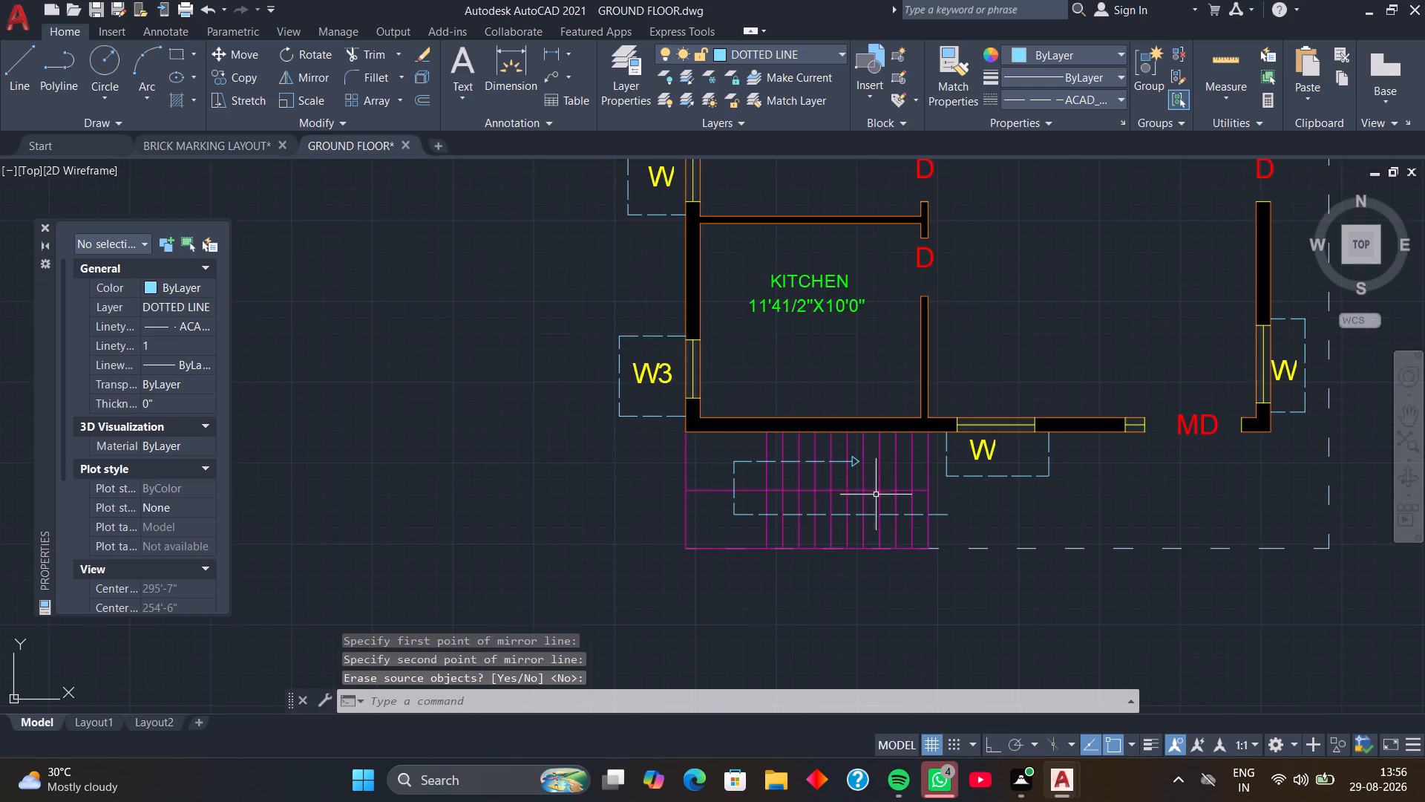
middle_click_drag(882, 506, 778, 408)
middle_click_drag(855, 453, 822, 446)
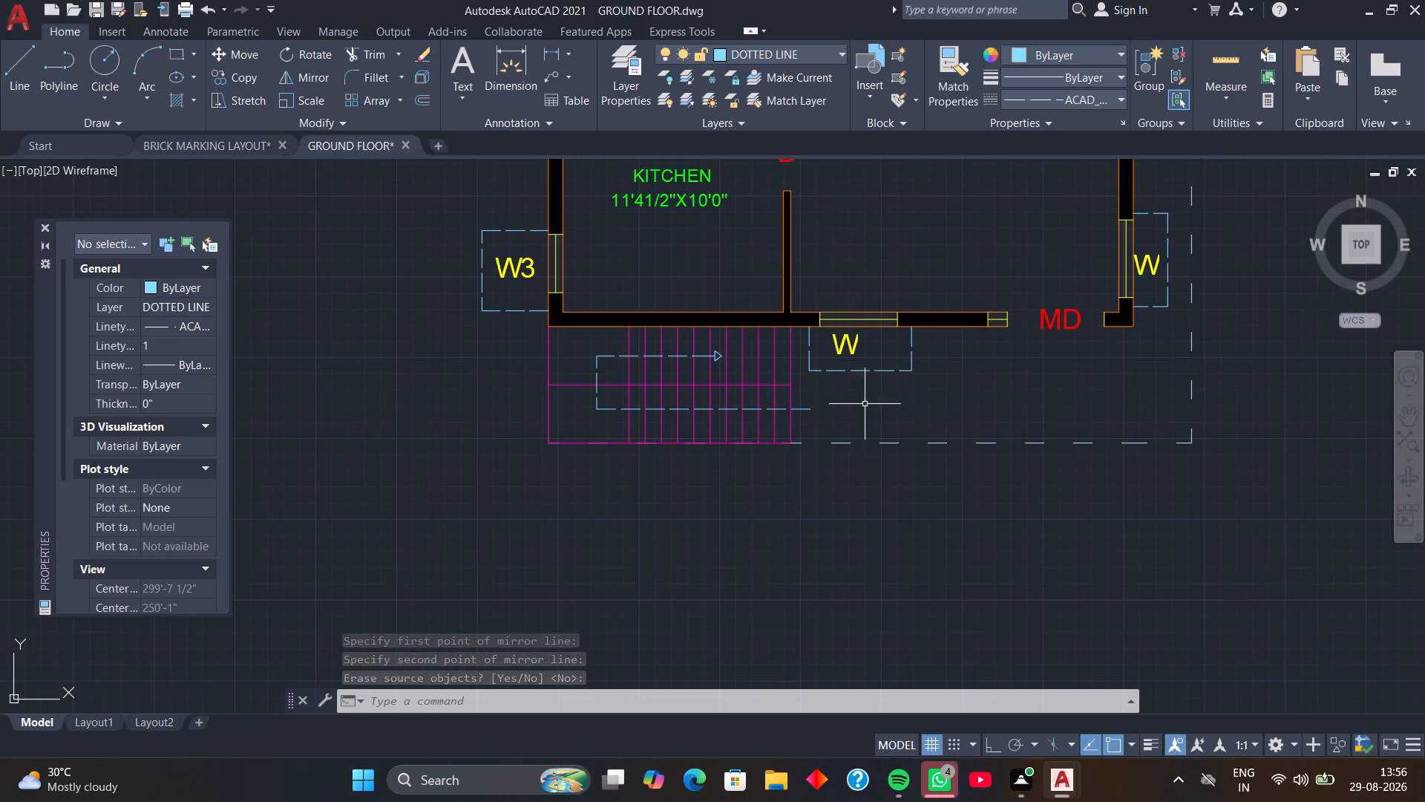
scroll(885, 291, "down", 2)
middle_click_drag(907, 264, 828, 339)
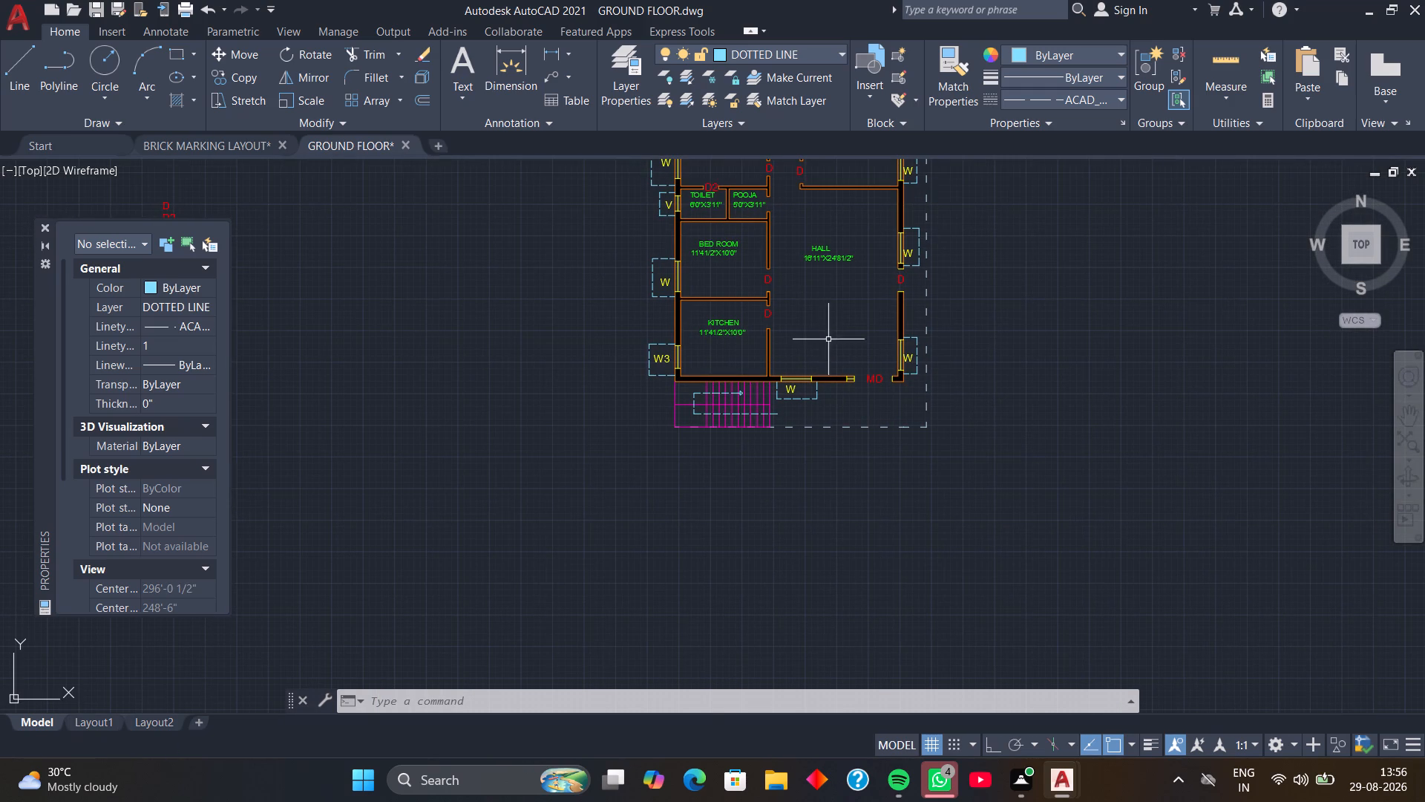
left_click(767, 318)
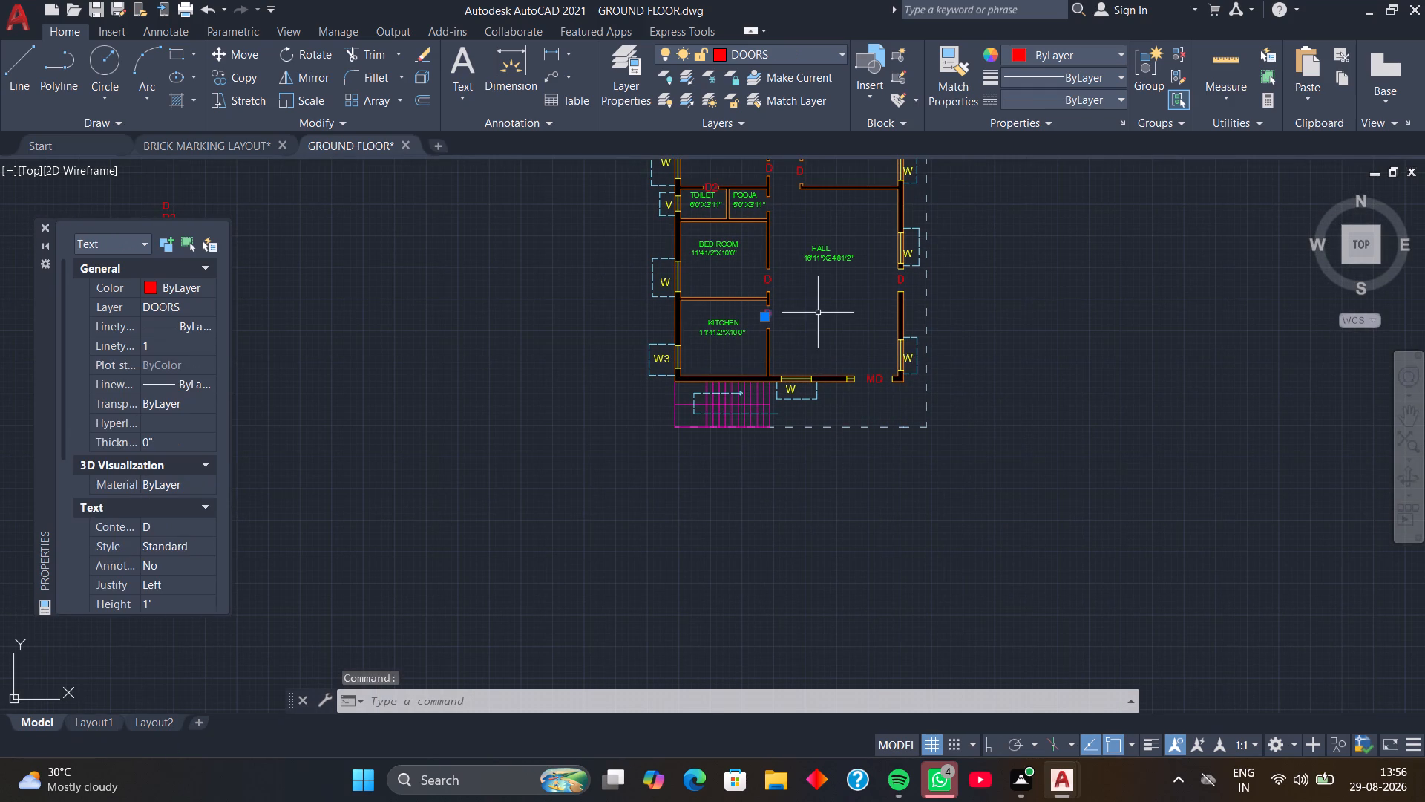
key("c")
type("O")
key("space")
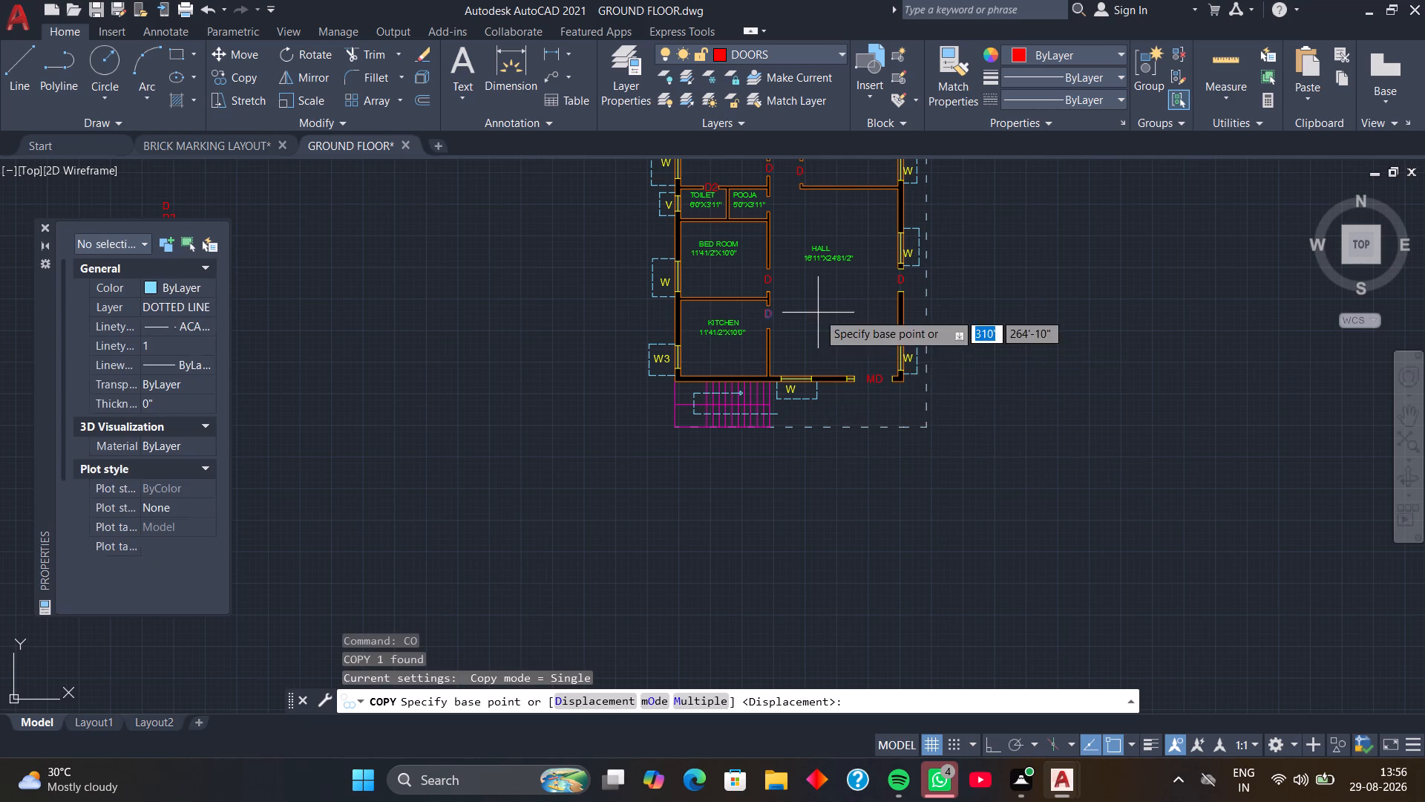
scroll(782, 329, "up", 2)
left_click(731, 300)
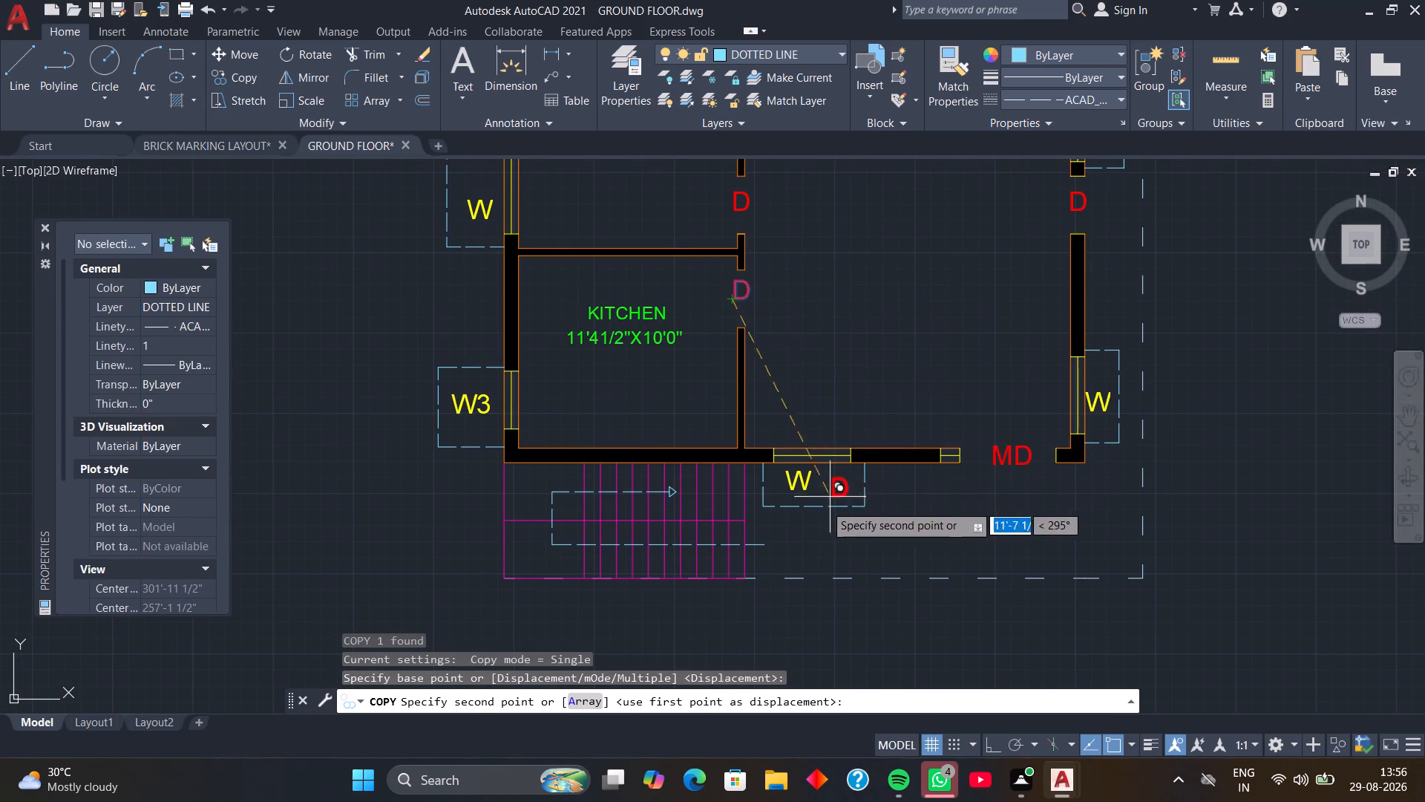
left_click(771, 549)
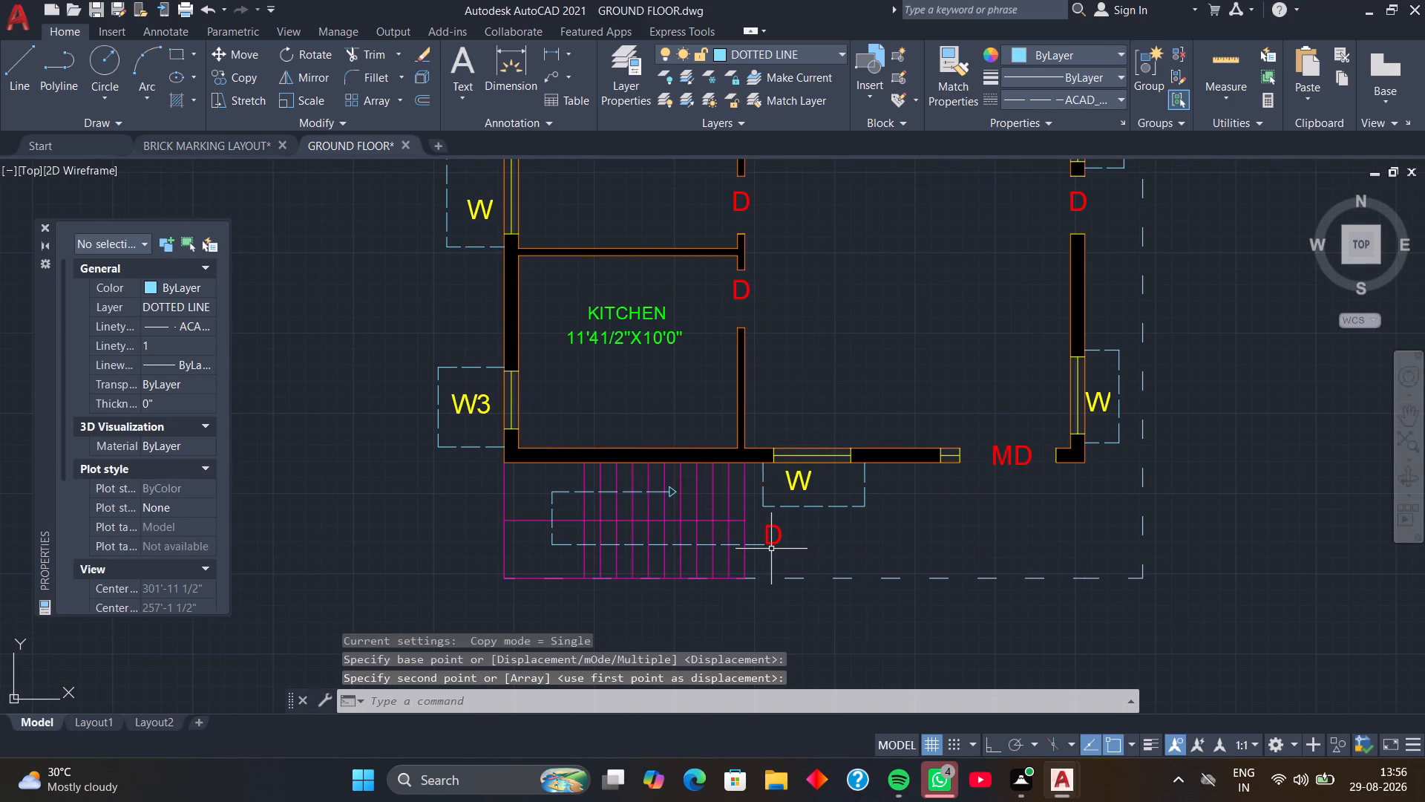
Change the copied label beside the stairs to UP.
scroll(794, 542, "down", 1)
middle_click_drag(794, 543, 806, 476)
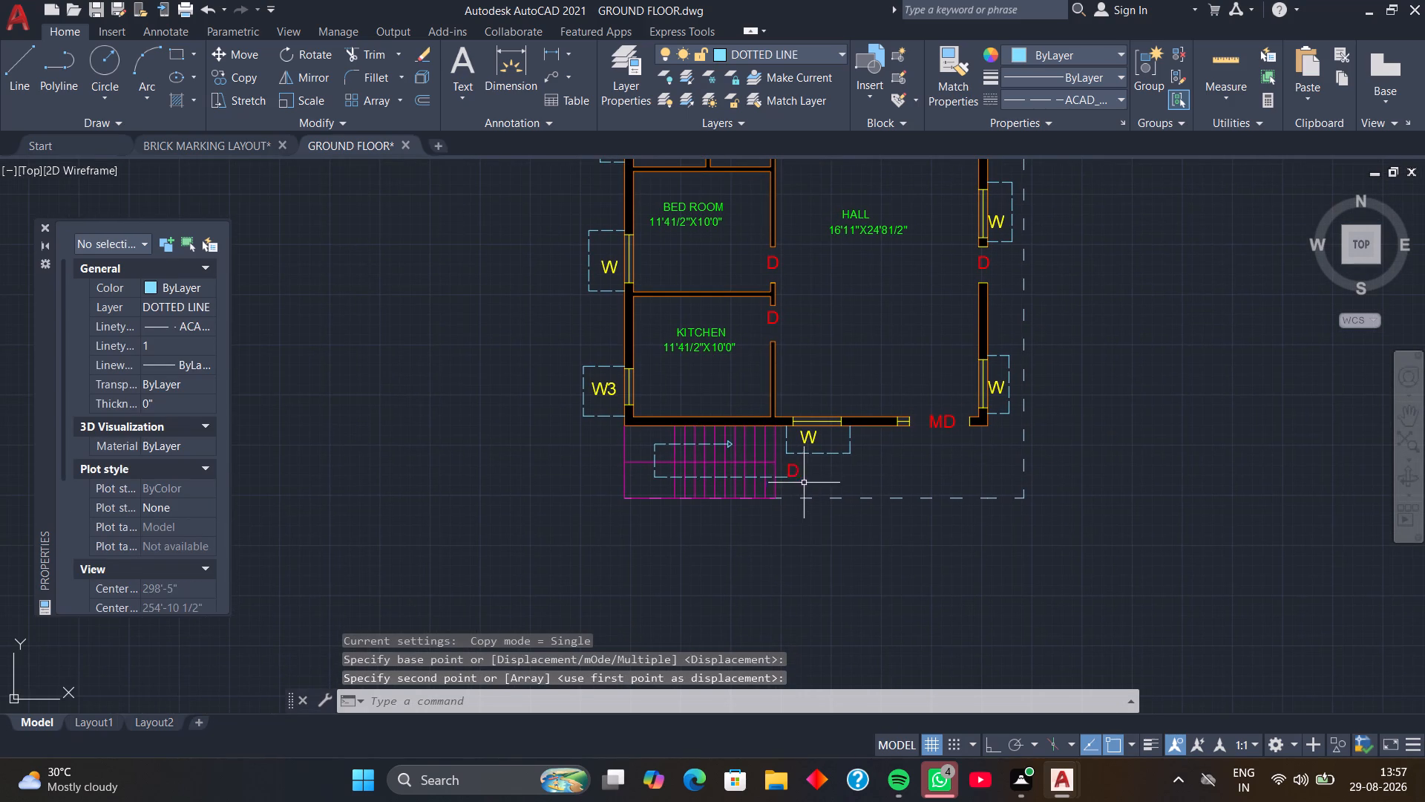
left_click(797, 475)
double_click(797, 475)
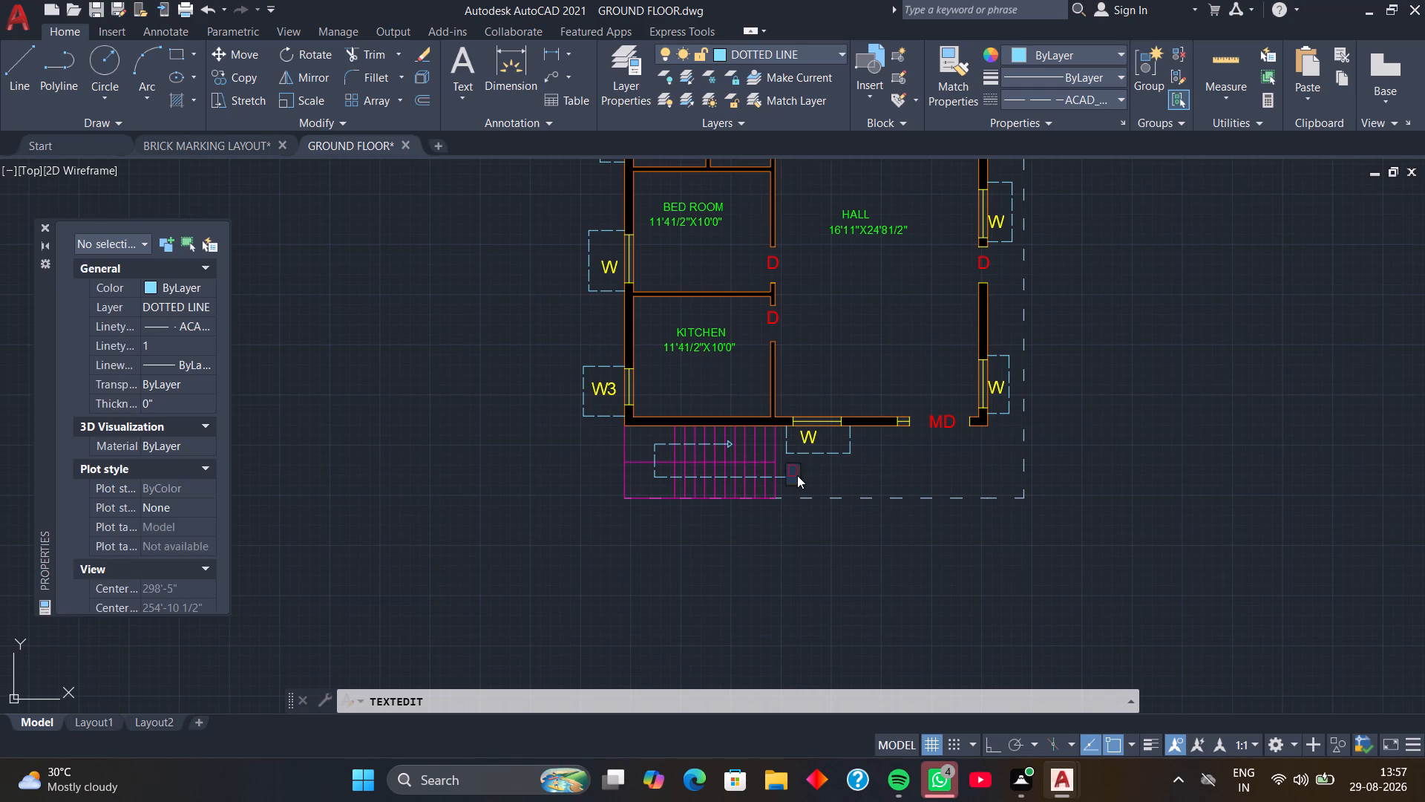
type("UP")
key("Return")
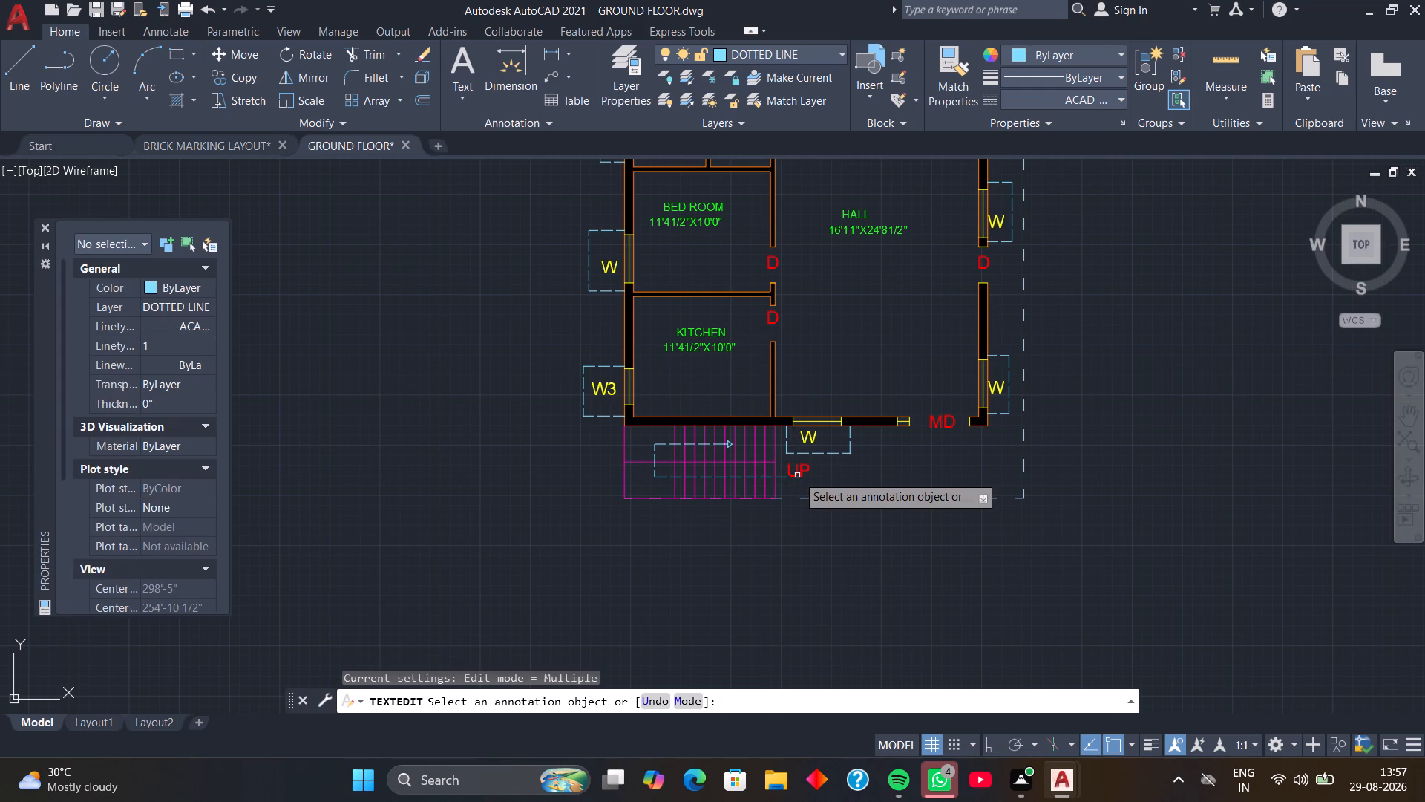
key("Escape")
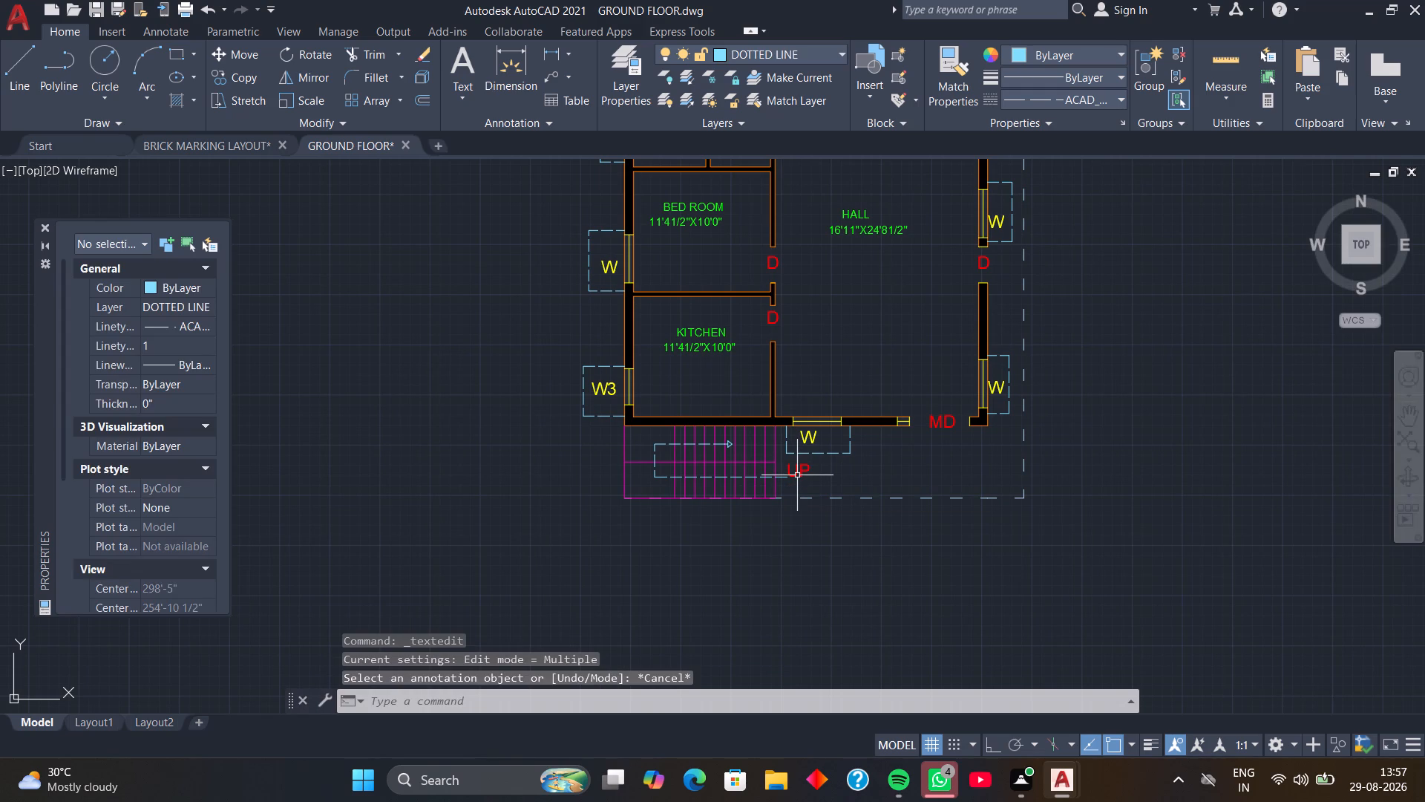
Delete the stray D, D2 and W labels in the empty area west of the lower plan.
scroll(820, 488, "down", 1)
middle_click_drag(878, 373, 872, 411)
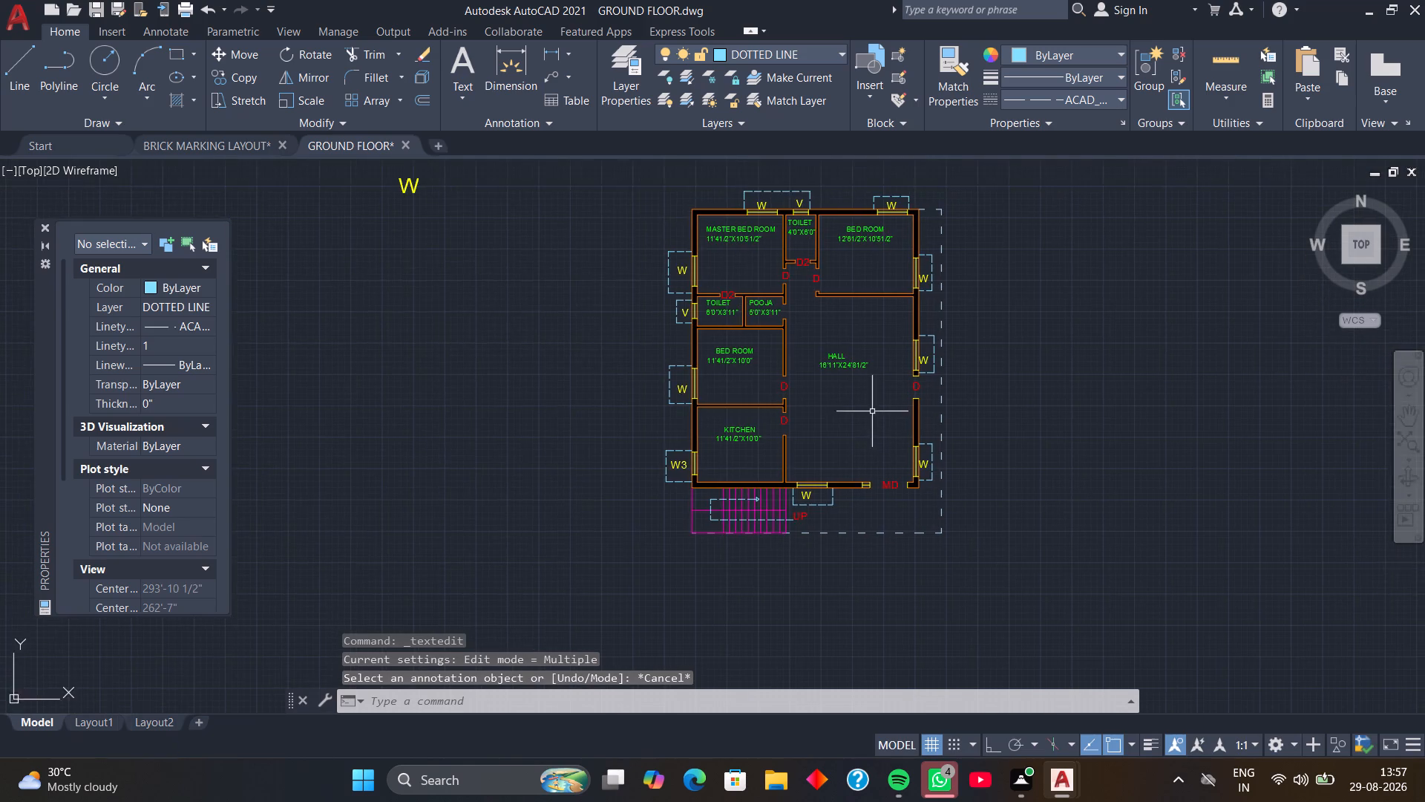
scroll(872, 411, "down", 2)
middle_click_drag(882, 430, 957, 397)
left_click(826, 226)
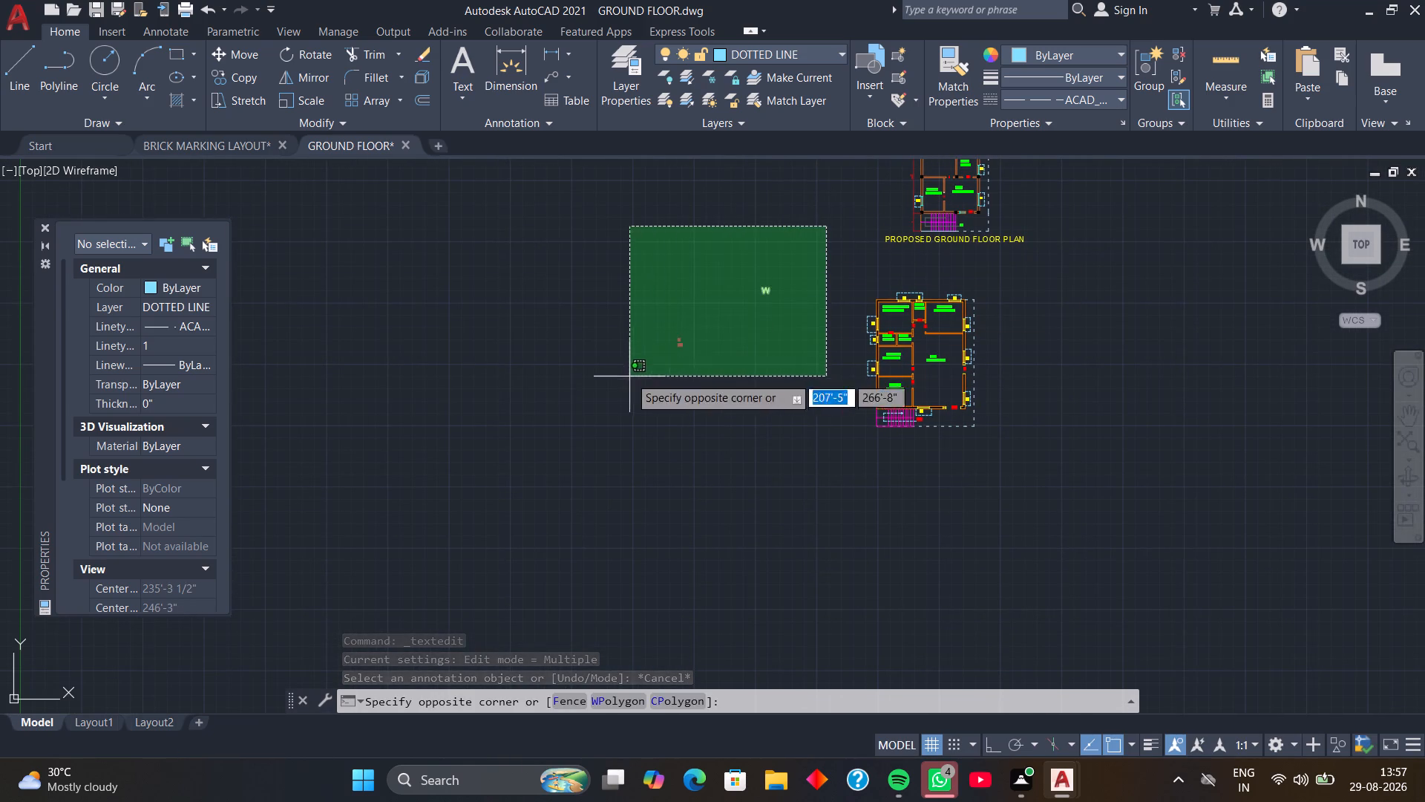
left_click(627, 379)
key("Delete")
Make DIMENSIONS the current layer.
middle_click_drag(825, 518, 816, 401)
scroll(899, 376, "up", 2)
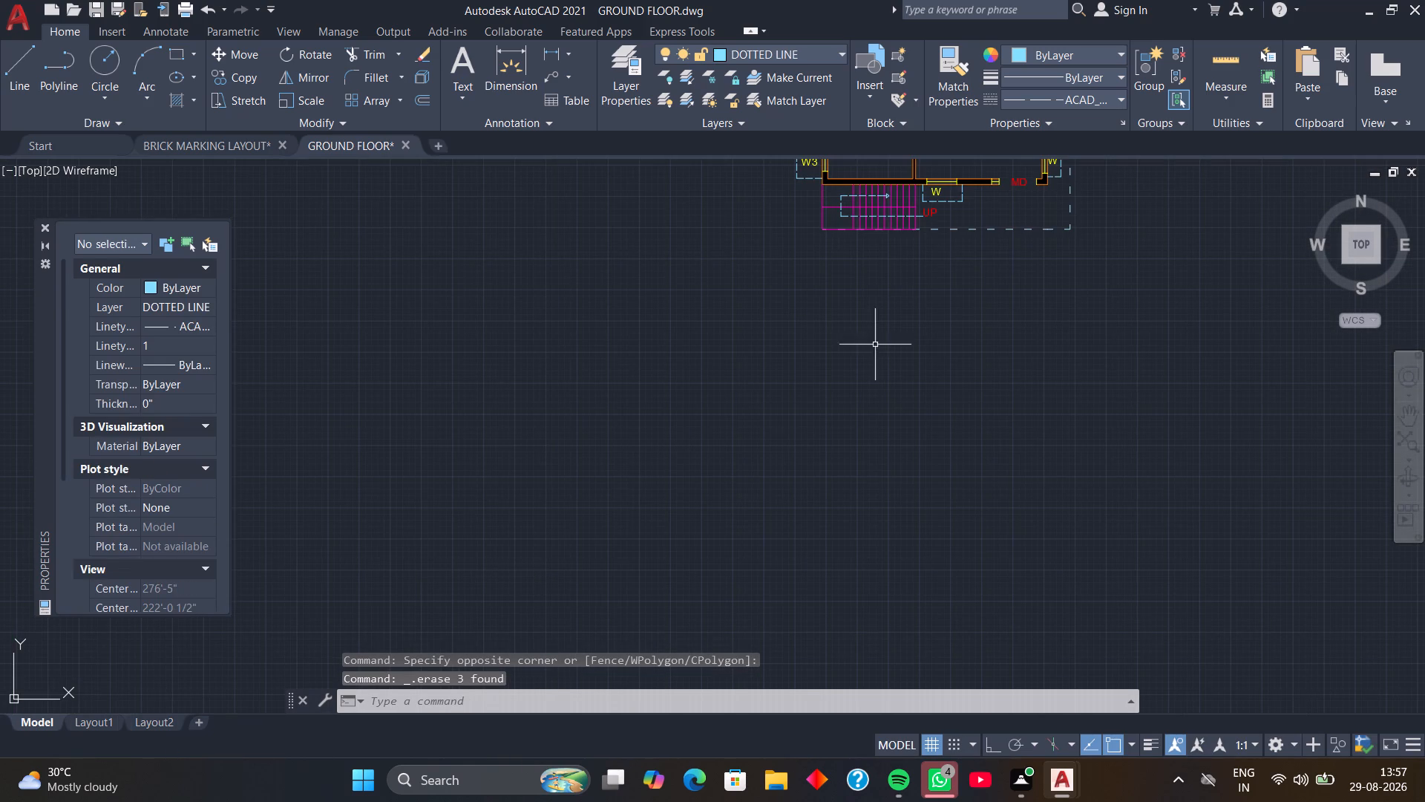
middle_click_drag(851, 348, 840, 381)
scroll(824, 401, "down", 1)
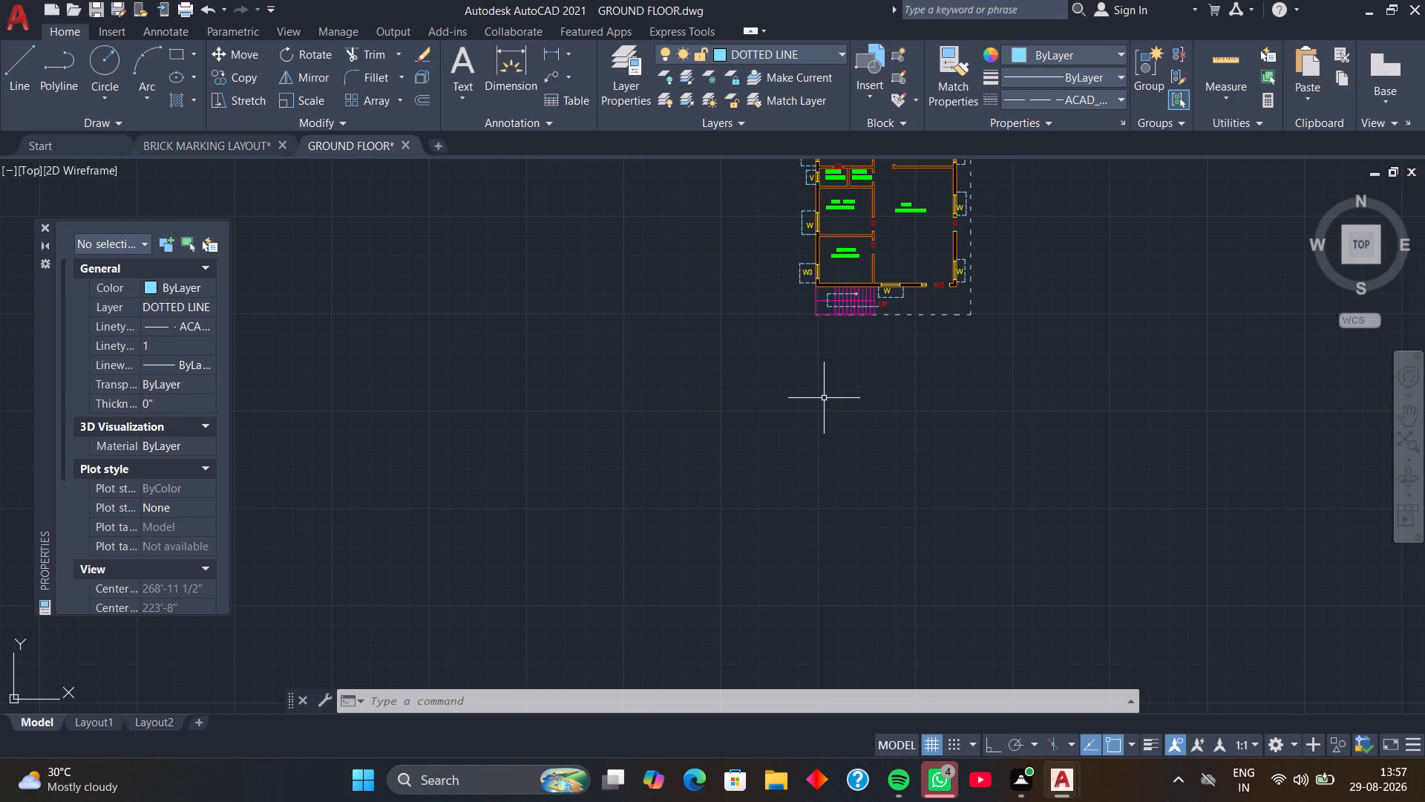
scroll(731, 333, "down", 1)
middle_click_drag(718, 313, 718, 339)
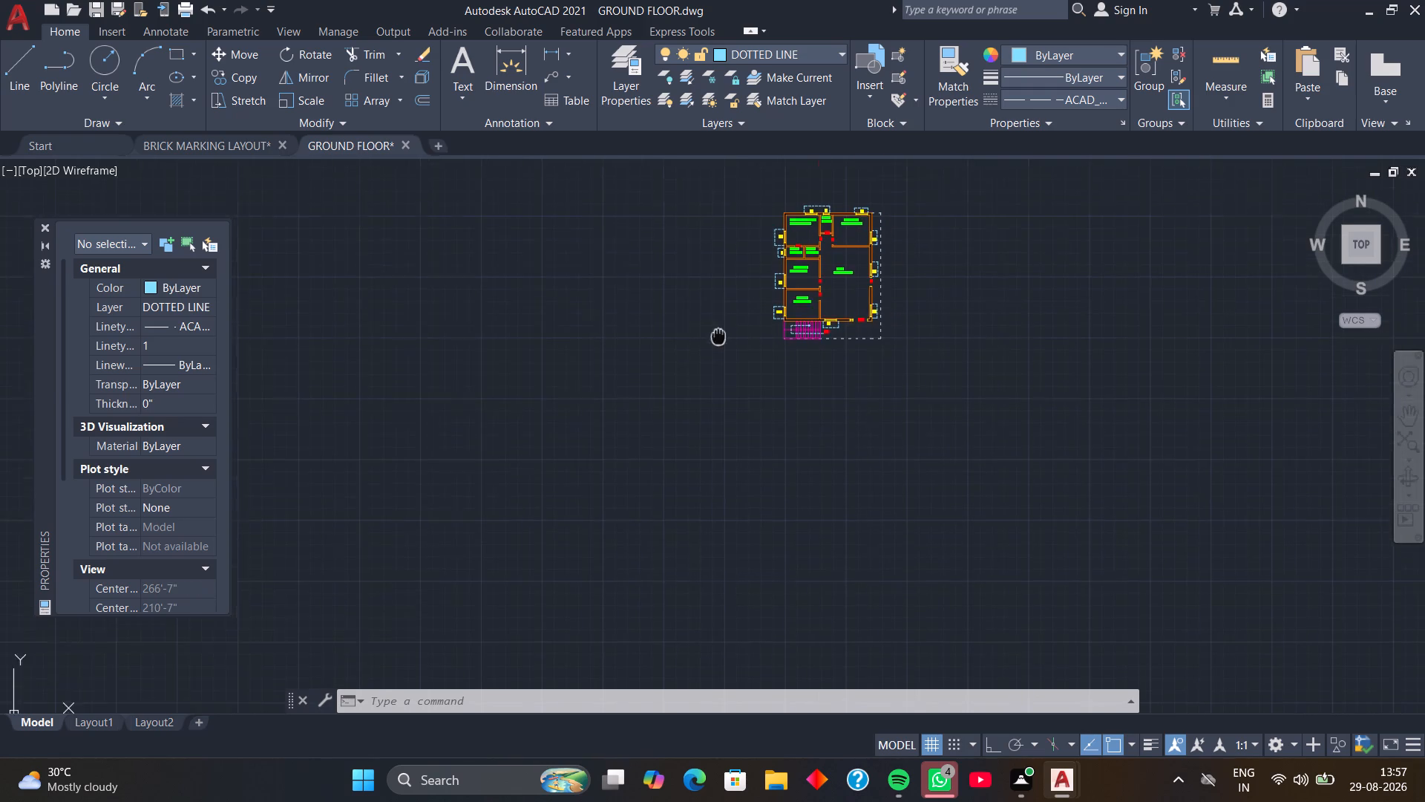
middle_click_drag(718, 339, 715, 420)
left_click(839, 52)
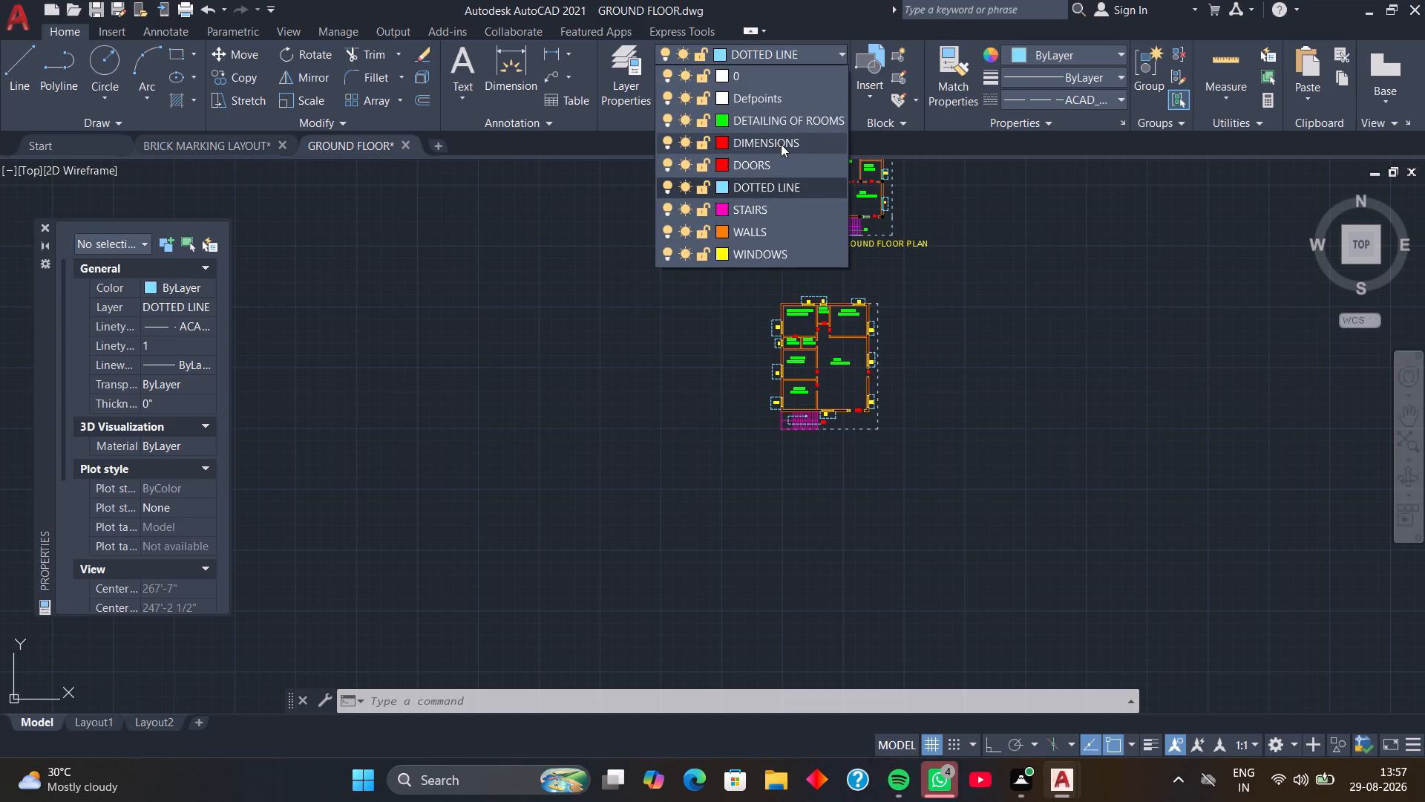
left_click(781, 138)
middle_click_drag(778, 140, 784, 182)
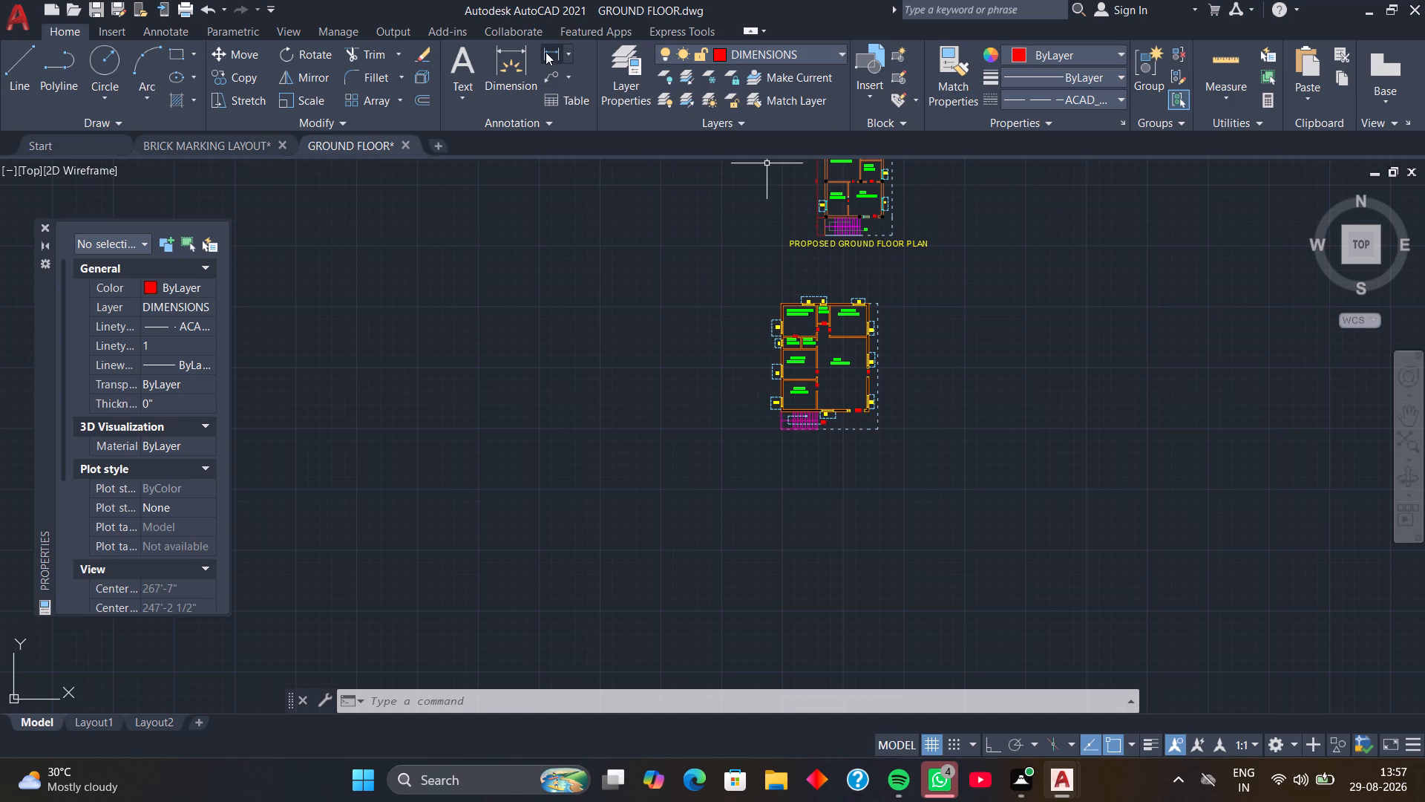
Add a linear dimension for the lower plan's overall width between its outer north corners, placed north of the window outlines.
left_click(546, 52)
scroll(769, 293, "up", 4)
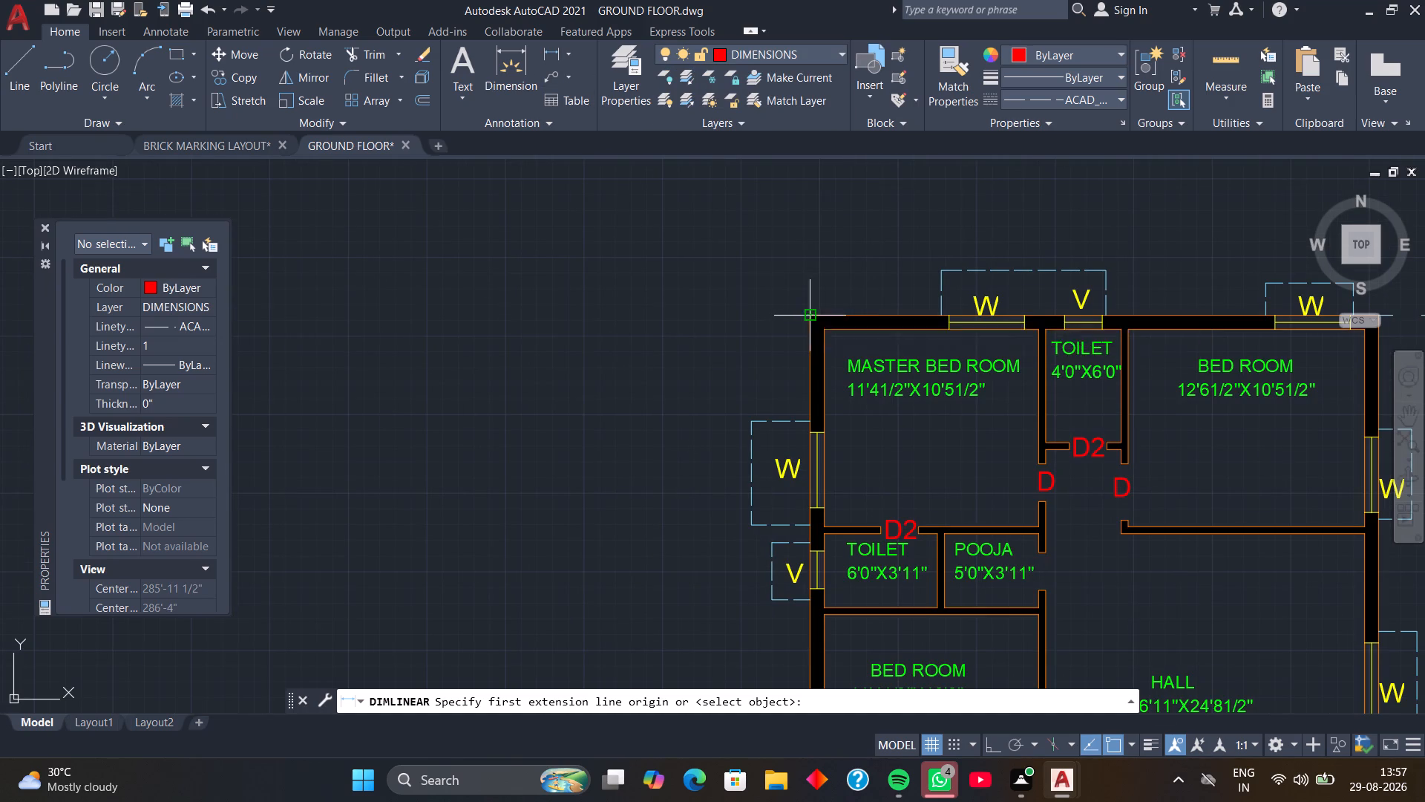
left_click(810, 314)
scroll(913, 291, "down", 3)
middle_click_drag(912, 286, 702, 281)
scroll(819, 298, "up", 4)
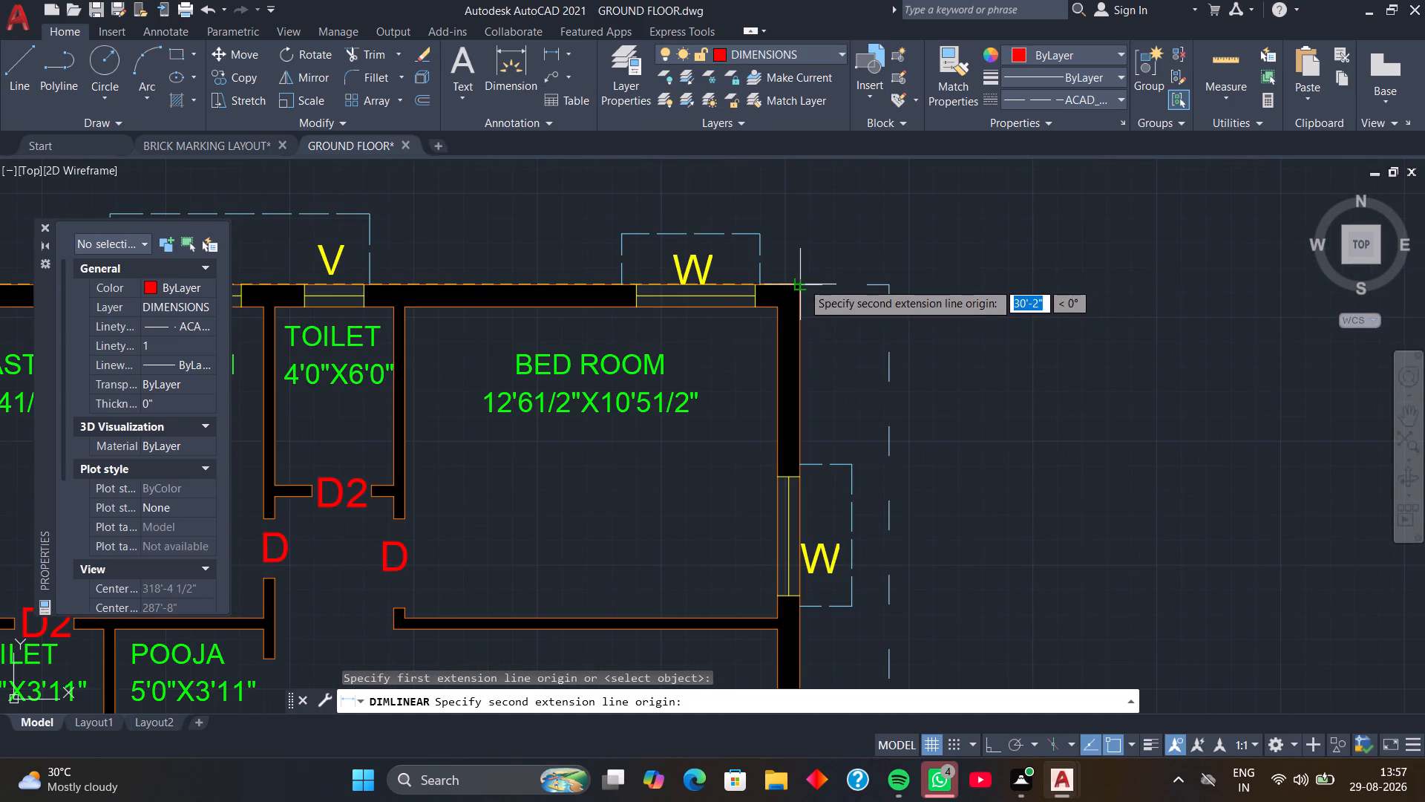
left_click(802, 282)
left_click(809, 200)
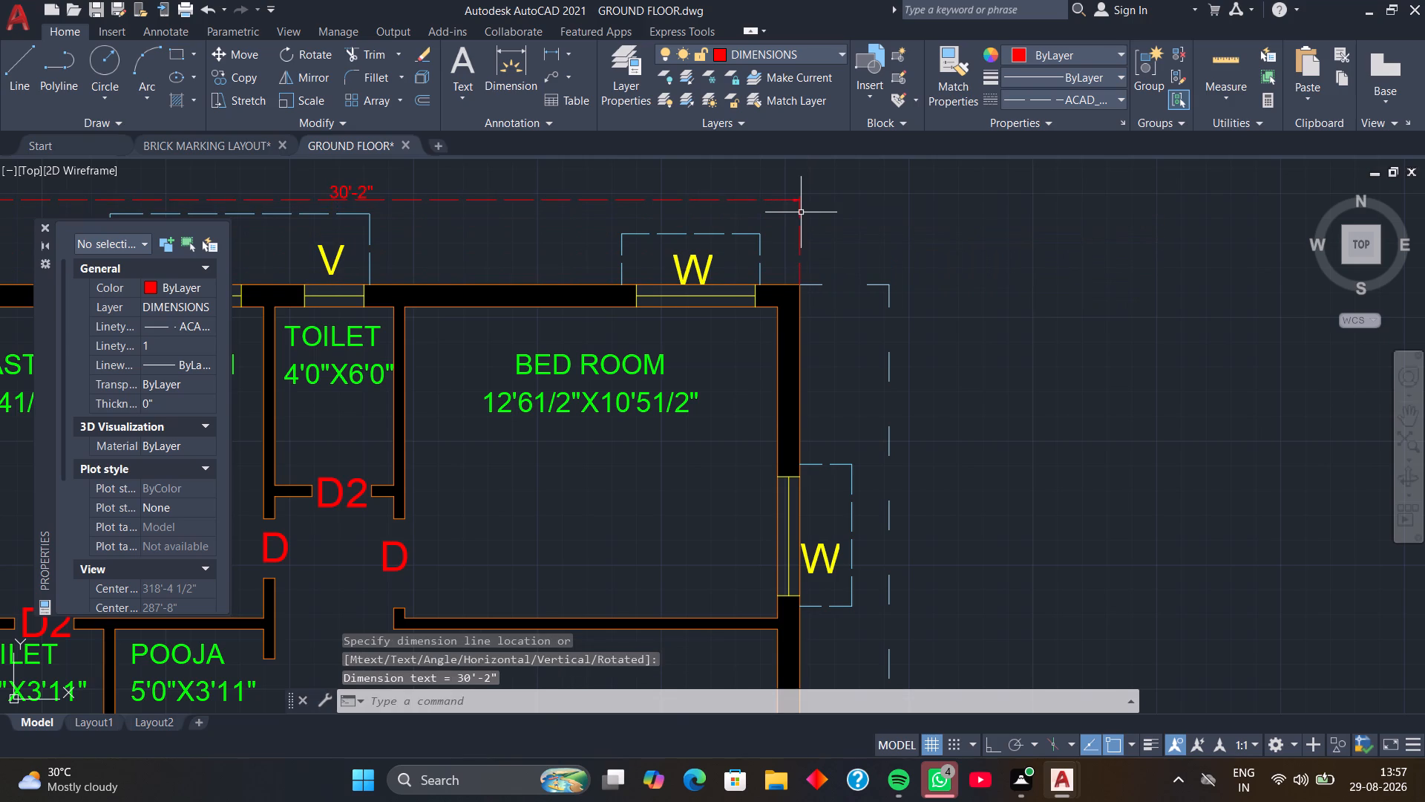
Add a linear dimension for the lower plan's overall depth between its outer west corners, placed west of the window outlines.
scroll(800, 214, "down", 2)
middle_click_drag(775, 244, 987, 248)
left_click(555, 49)
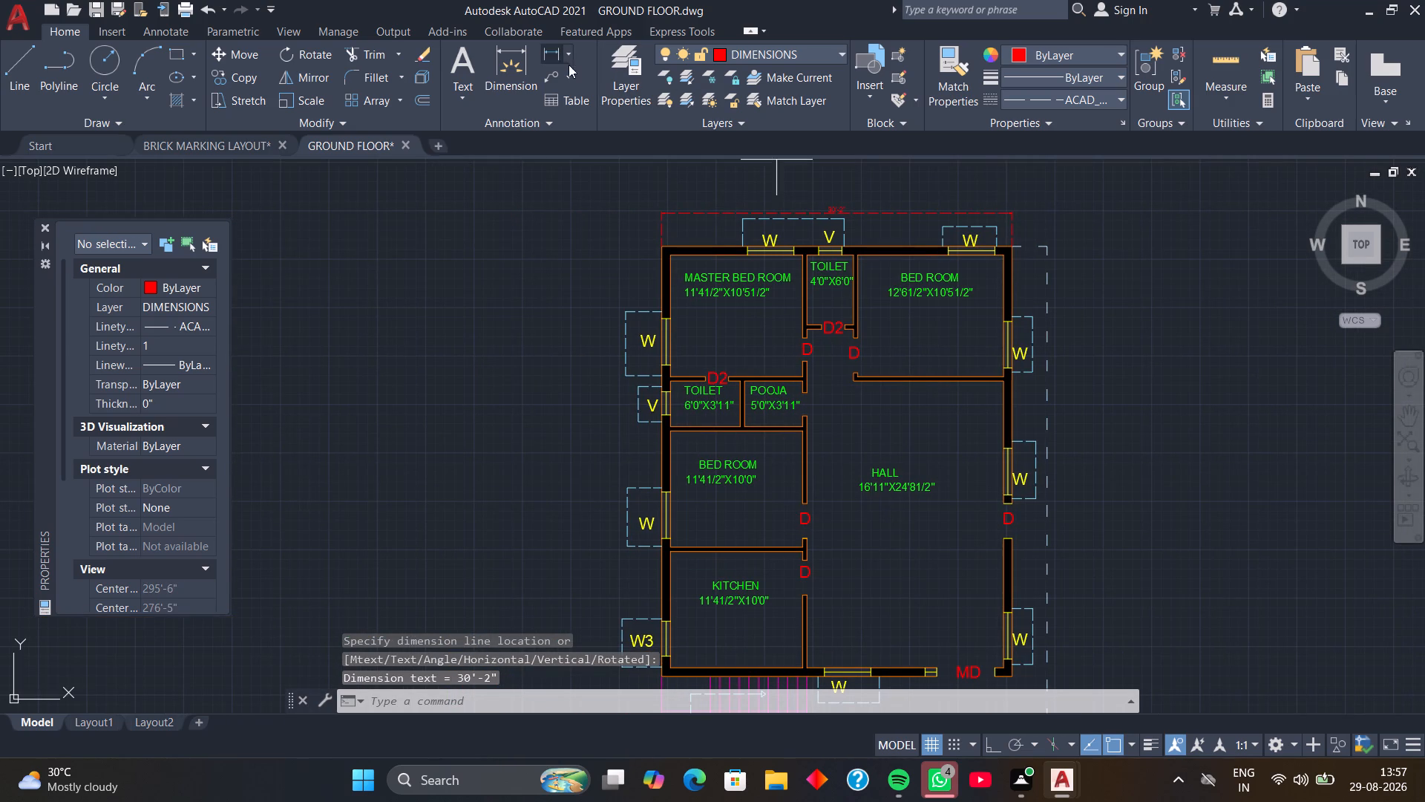
left_click(661, 243)
scroll(660, 286, "down", 3)
middle_click_drag(660, 304, 671, 204)
scroll(678, 270, "up", 4)
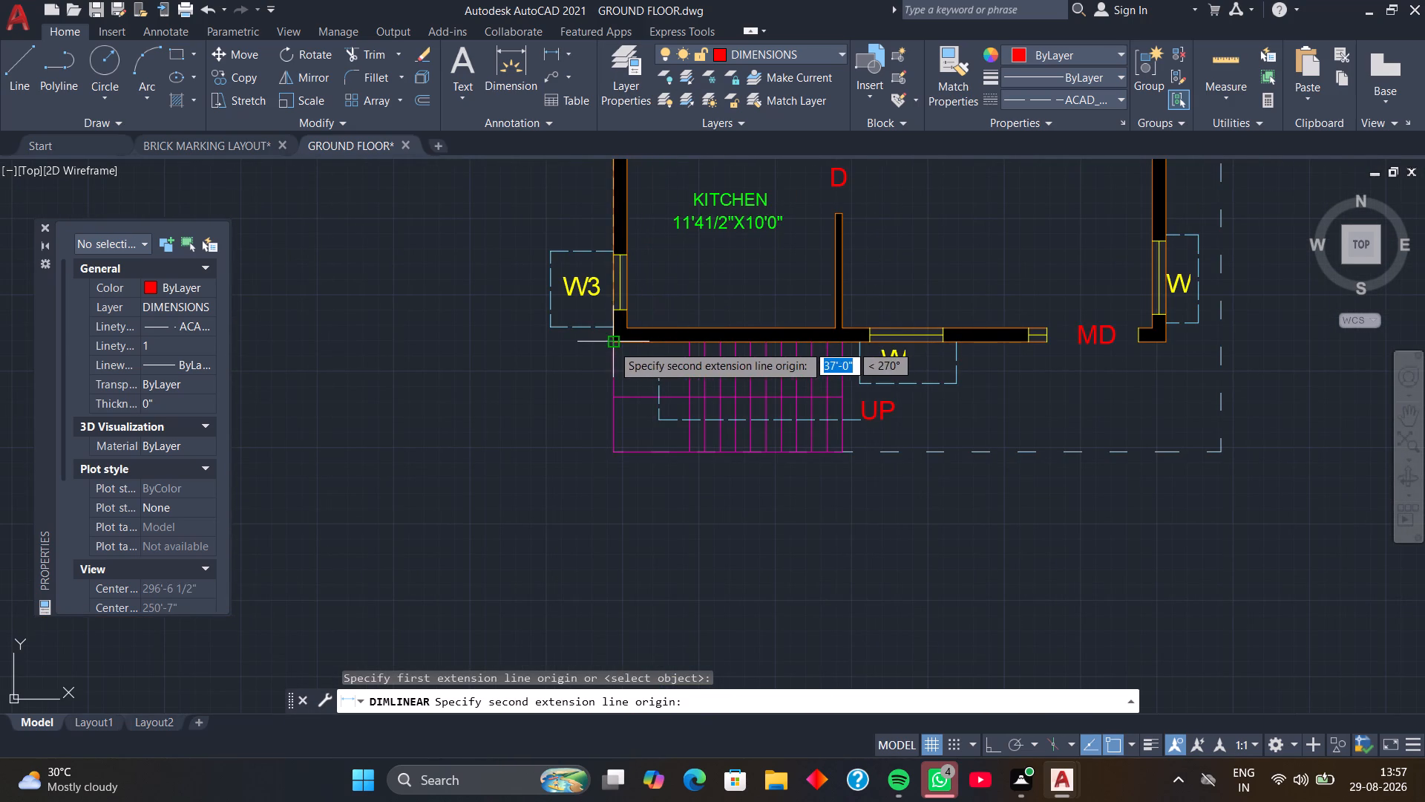
left_click(612, 345)
left_click(479, 339)
Set the current linetype to ByLayer.
scroll(482, 339, "down", 3)
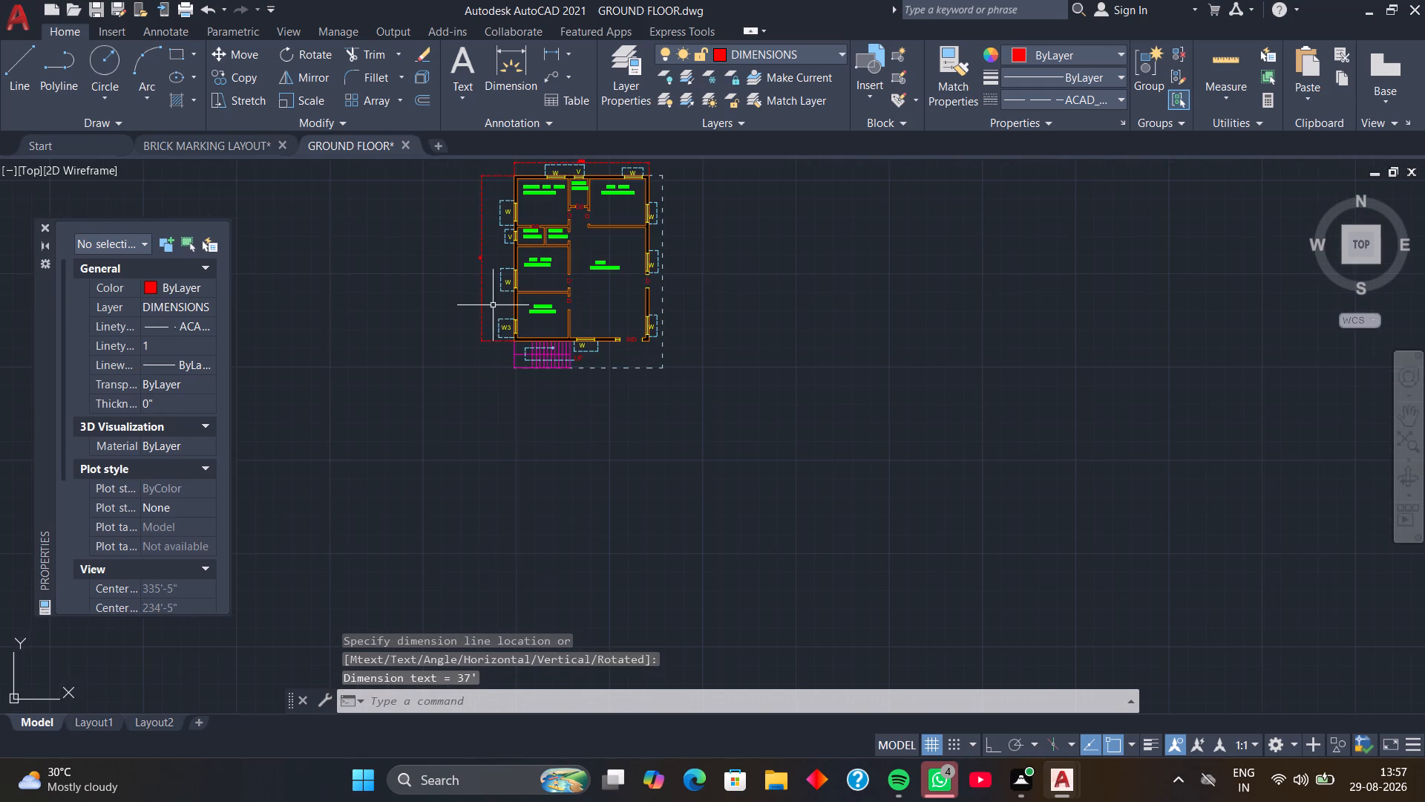
middle_click_drag(496, 303, 566, 319)
scroll(540, 287, "up", 3)
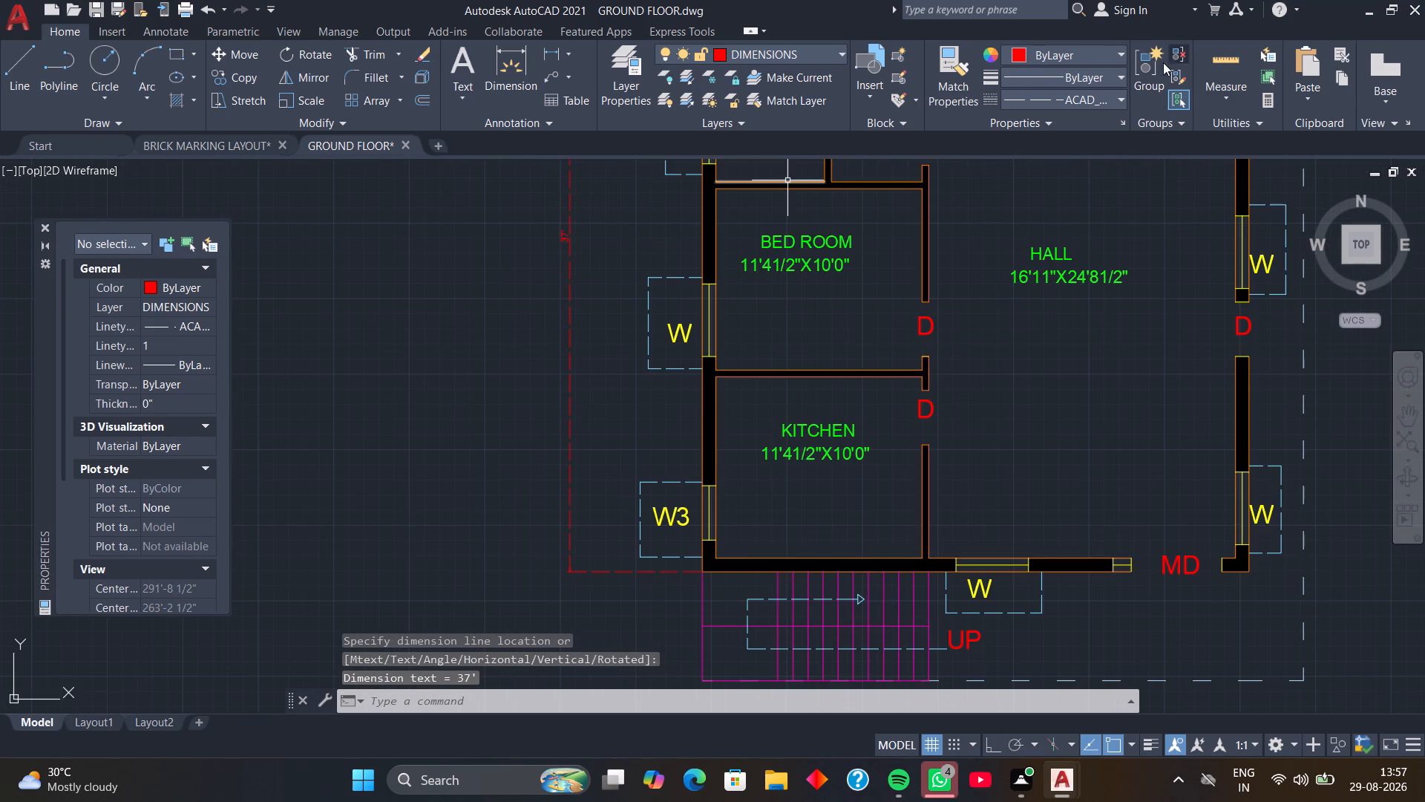
left_click(1119, 97)
left_click(1090, 125)
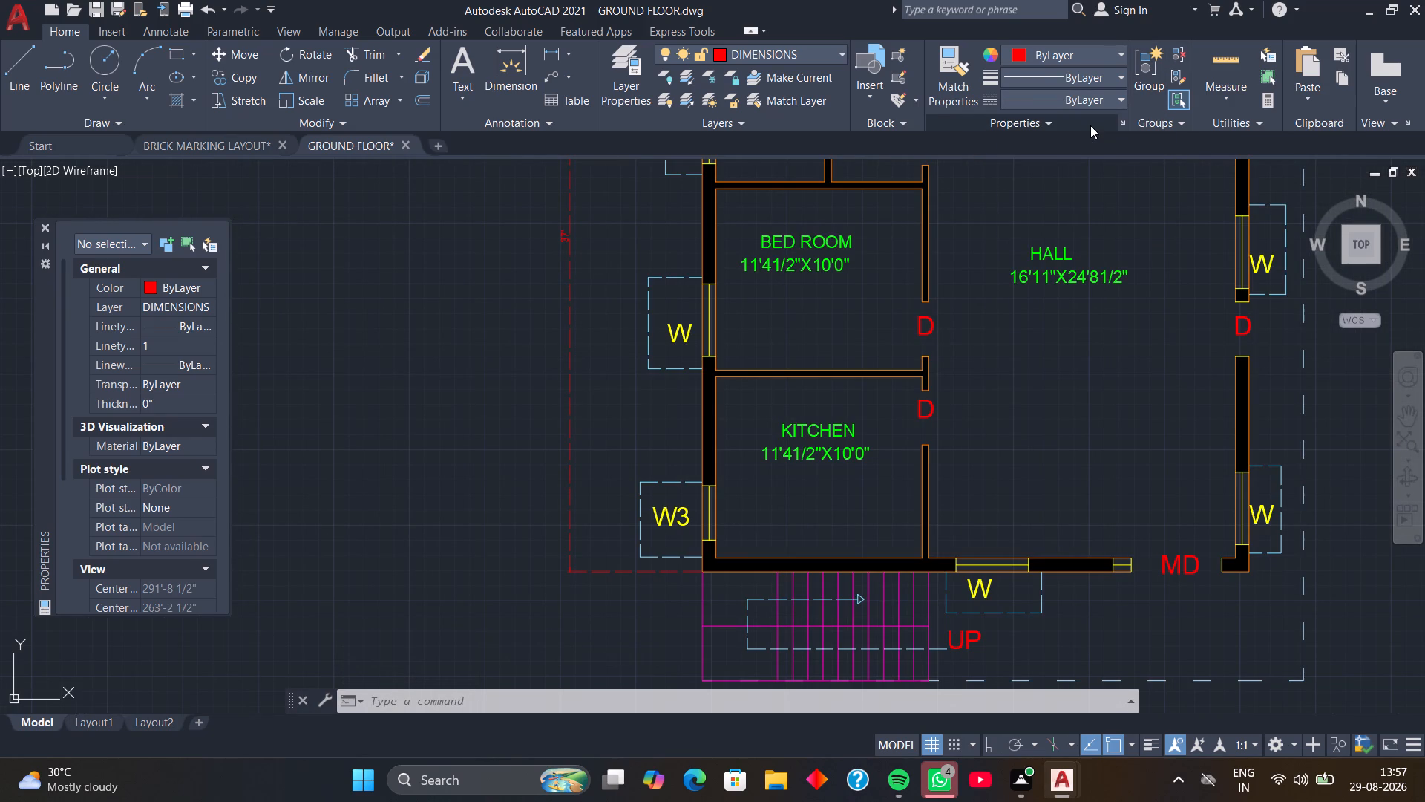
Add a linear dimension from the lower plan's outer northeast corner to the dashed outline, in line with the overall width dimension.
scroll(634, 292, "down", 1)
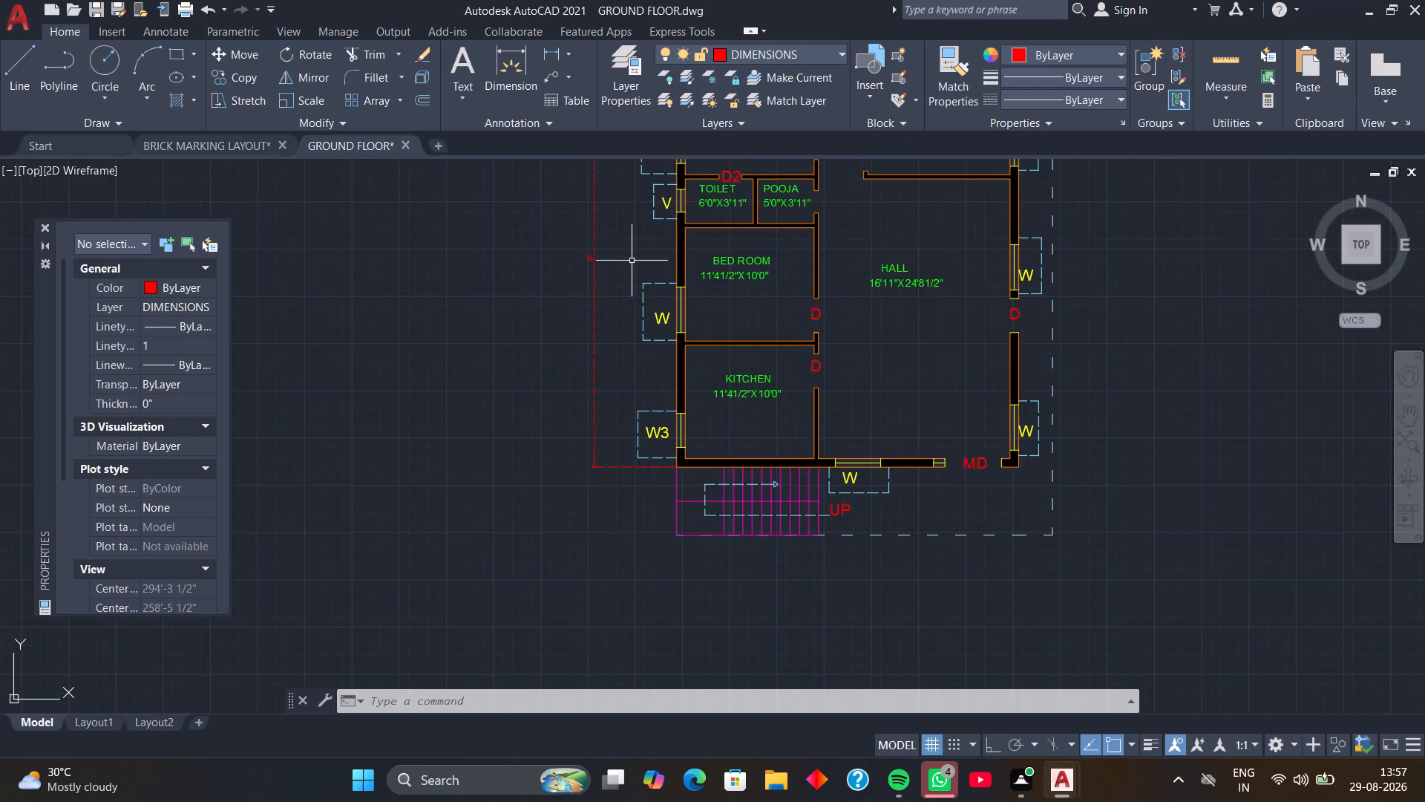
middle_click_drag(632, 261, 625, 256)
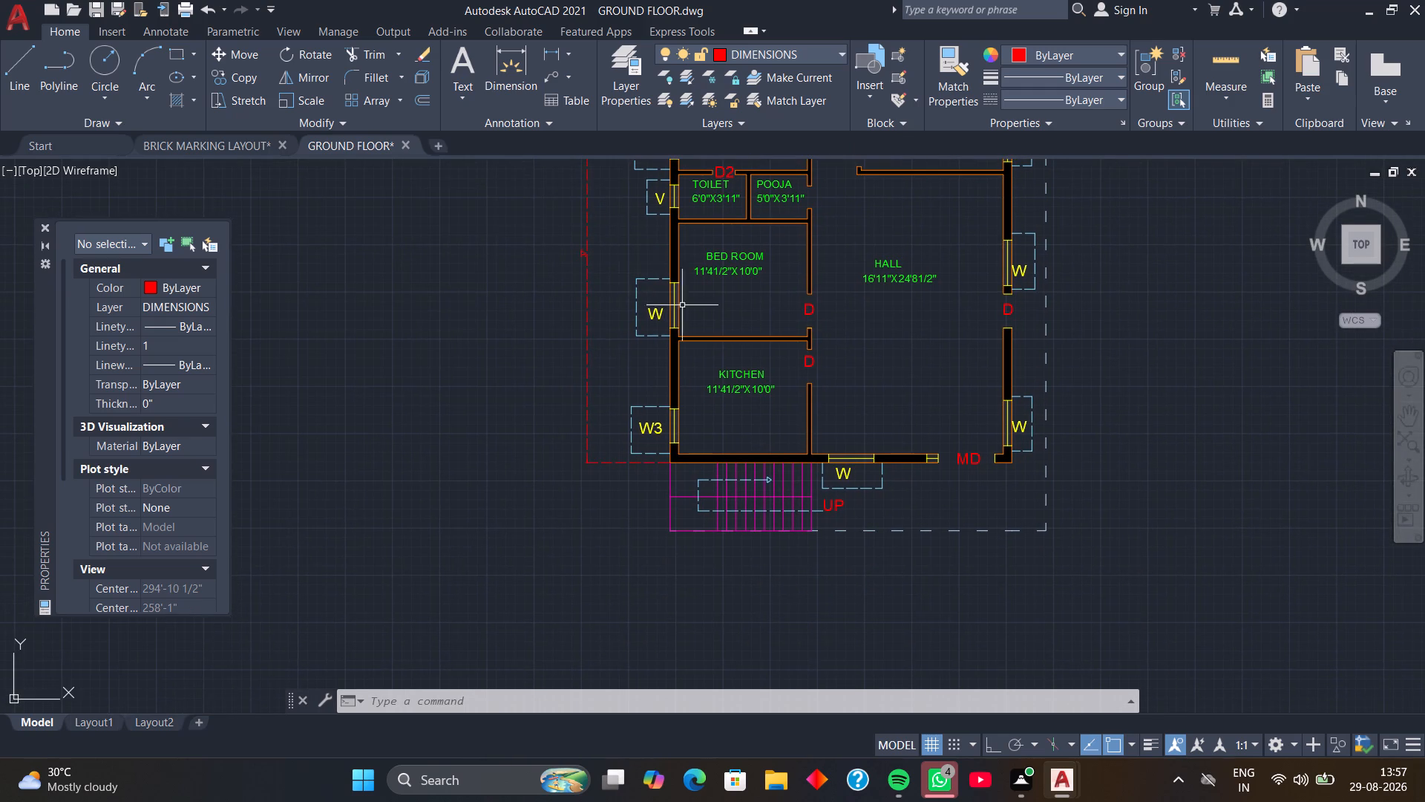
scroll(940, 313, "down", 1)
middle_click_drag(928, 319, 708, 452)
scroll(759, 293, "up", 2)
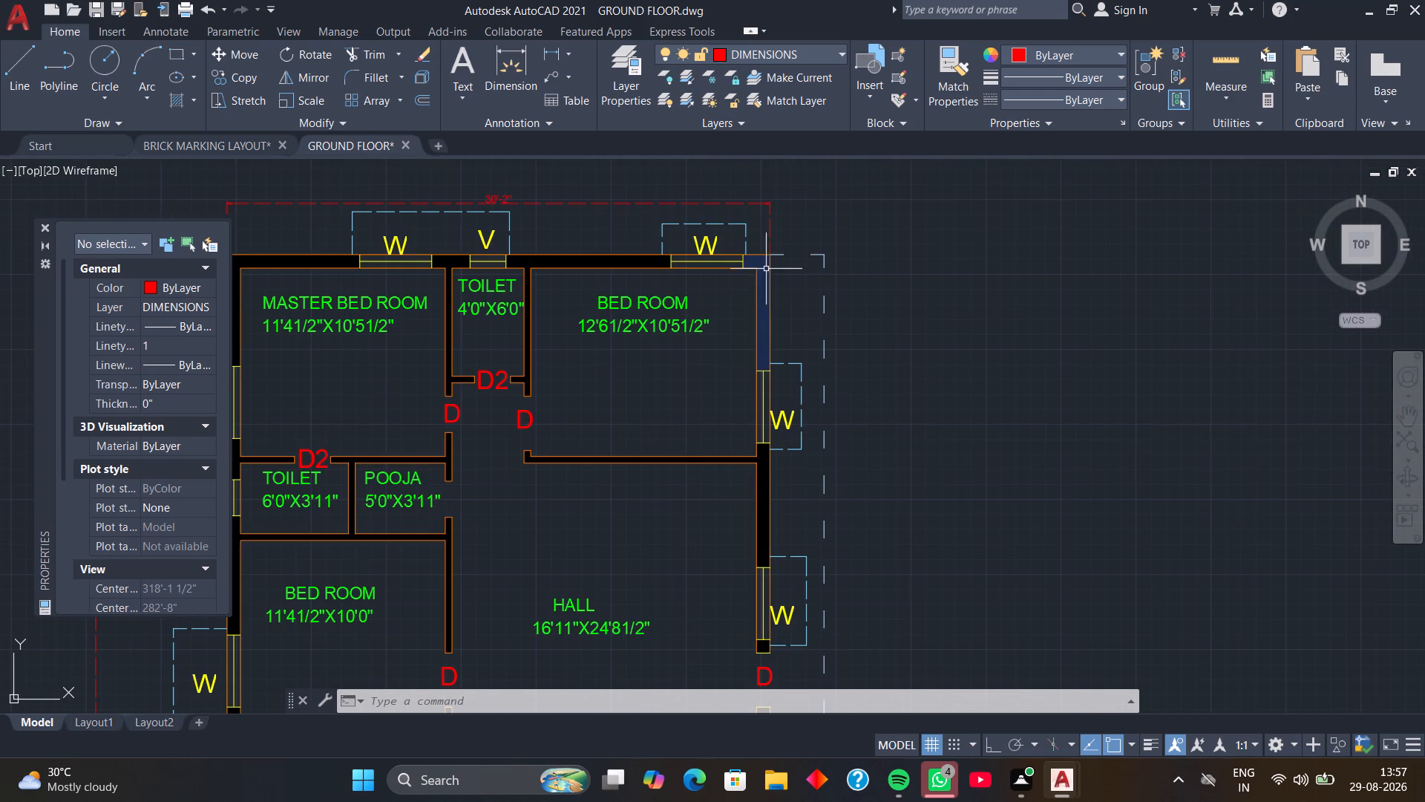
key("space")
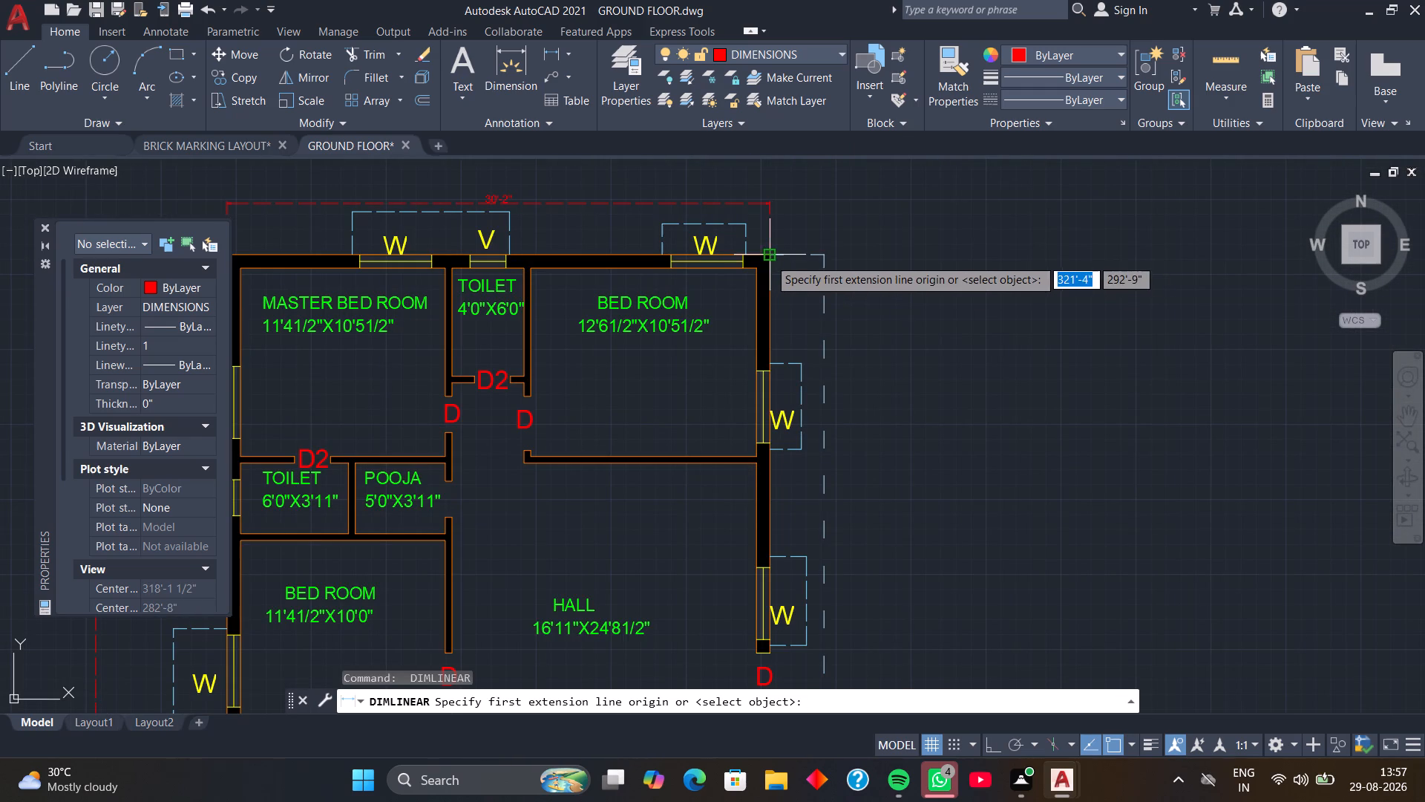
left_click(769, 257)
left_click(825, 254)
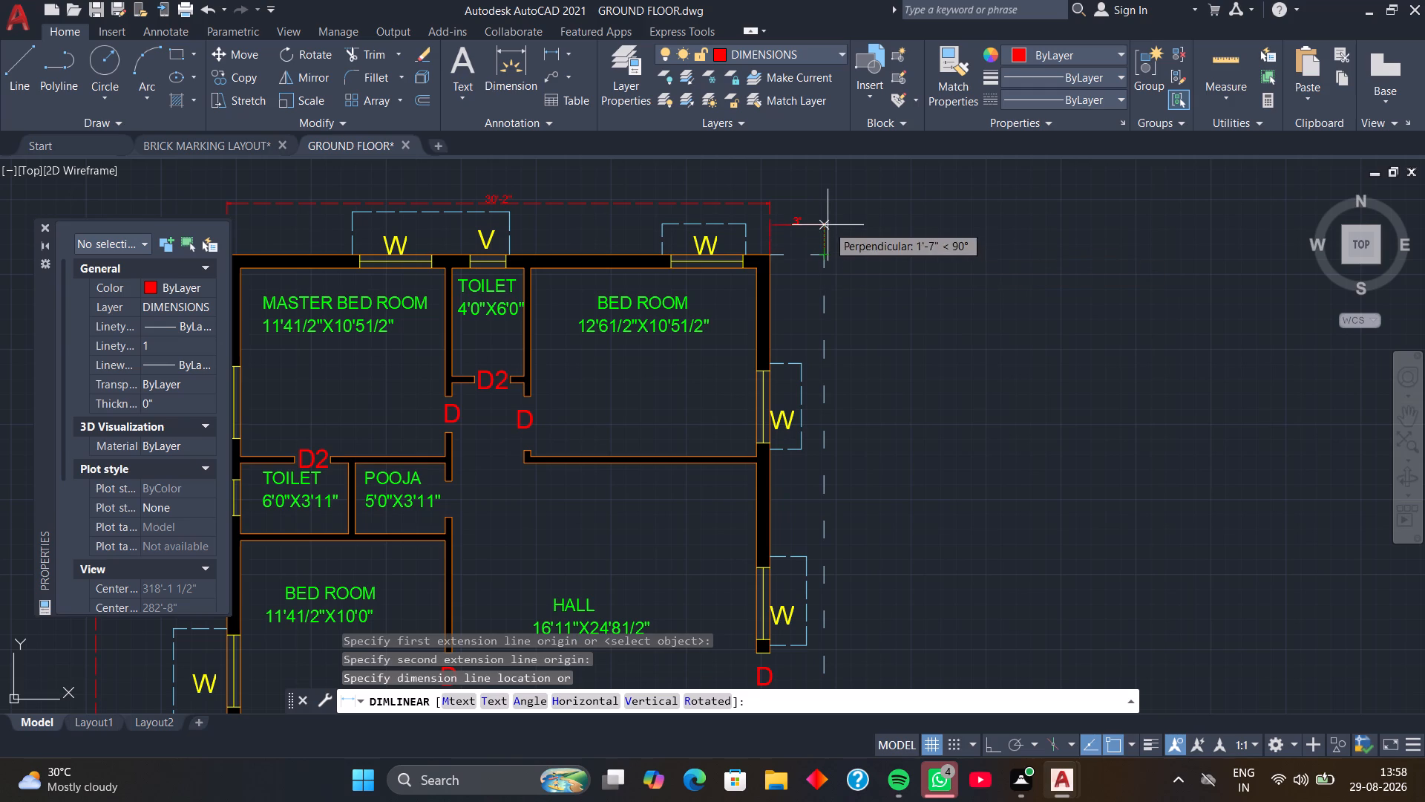
left_click(828, 203)
Add a linear dimension for the depth of the lower plan's stairs, in line with the overall depth dimension on the west side.
scroll(849, 221, "down", 2)
middle_click_drag(865, 279, 910, 198)
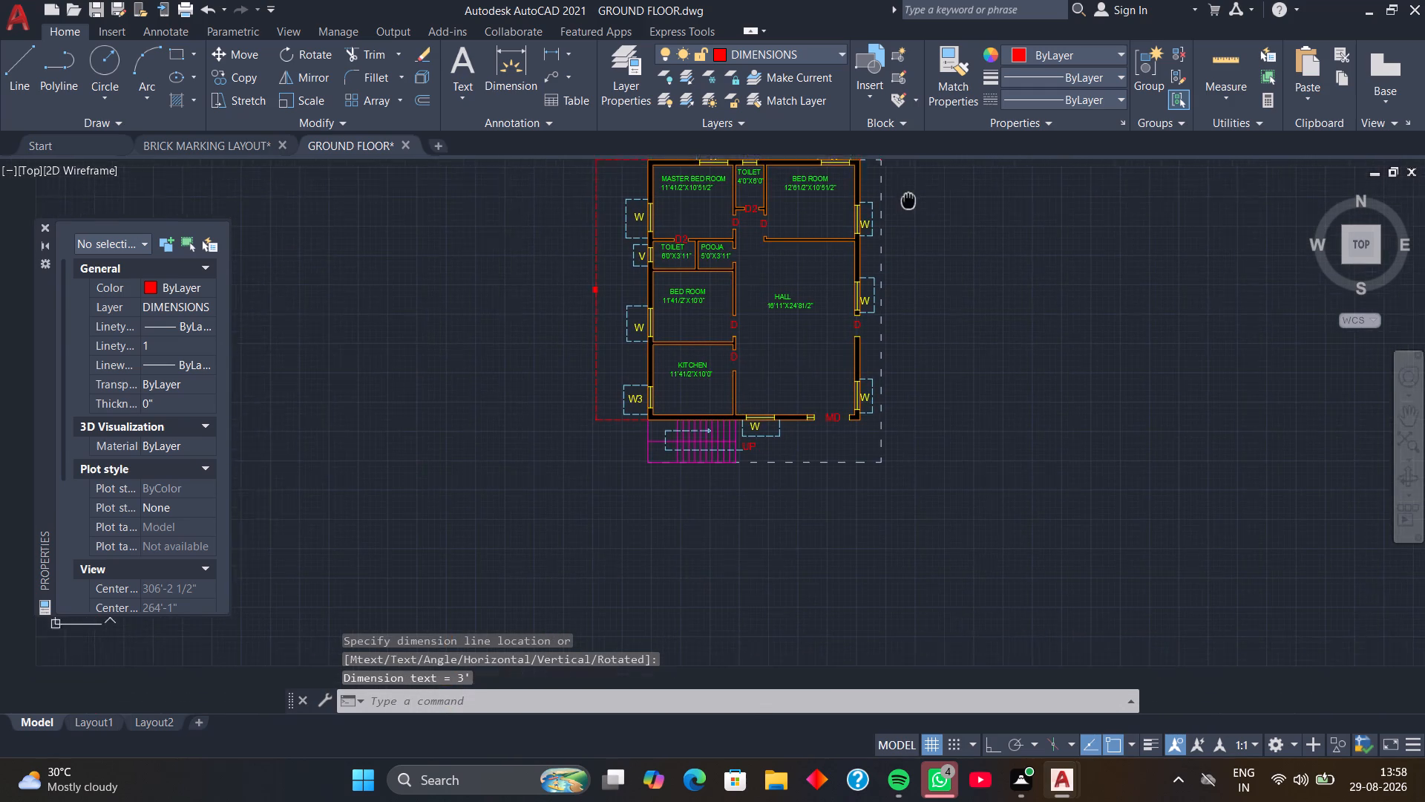
middle_click_drag(910, 198, 910, 198)
middle_click_drag(715, 413, 869, 342)
scroll(770, 378, "up", 2)
key("space")
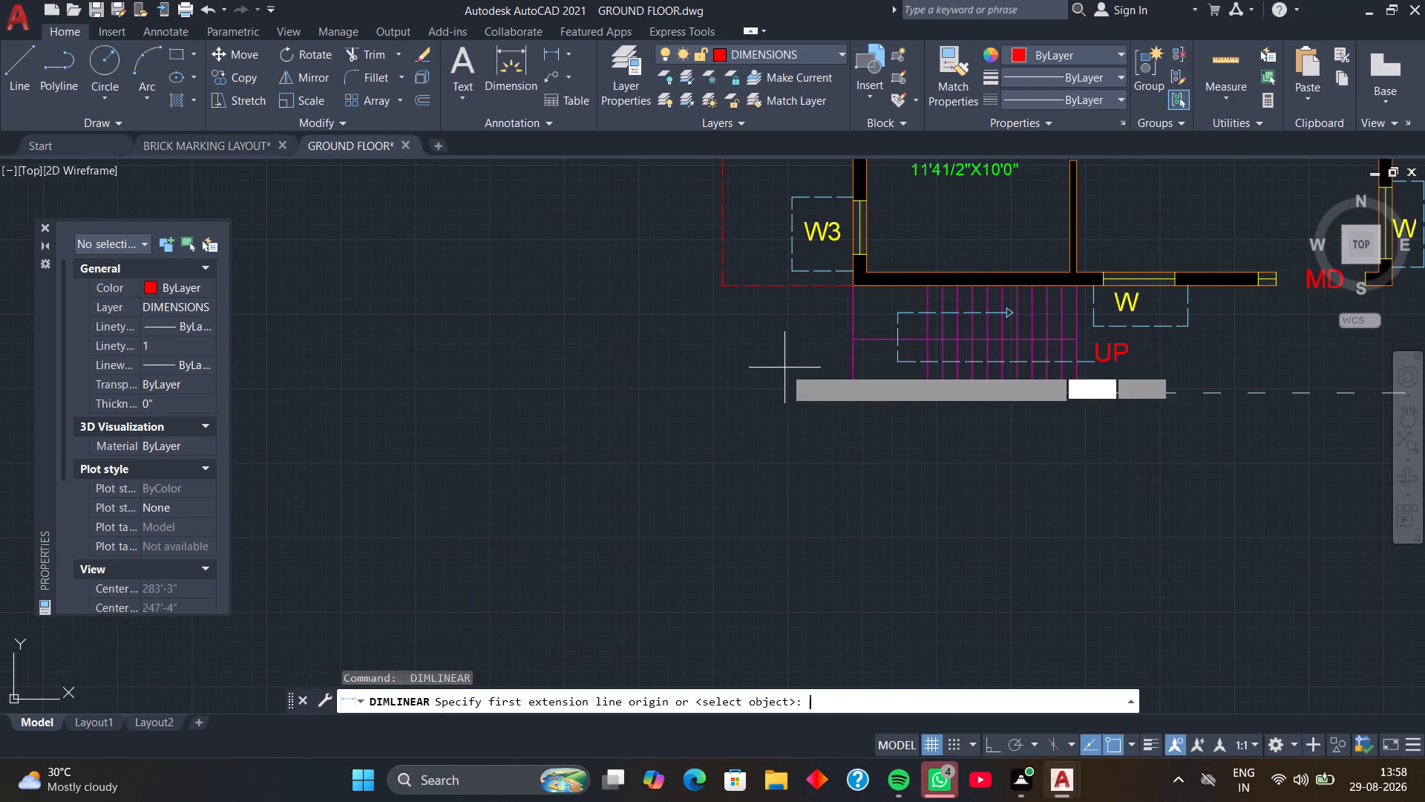
left_click(858, 286)
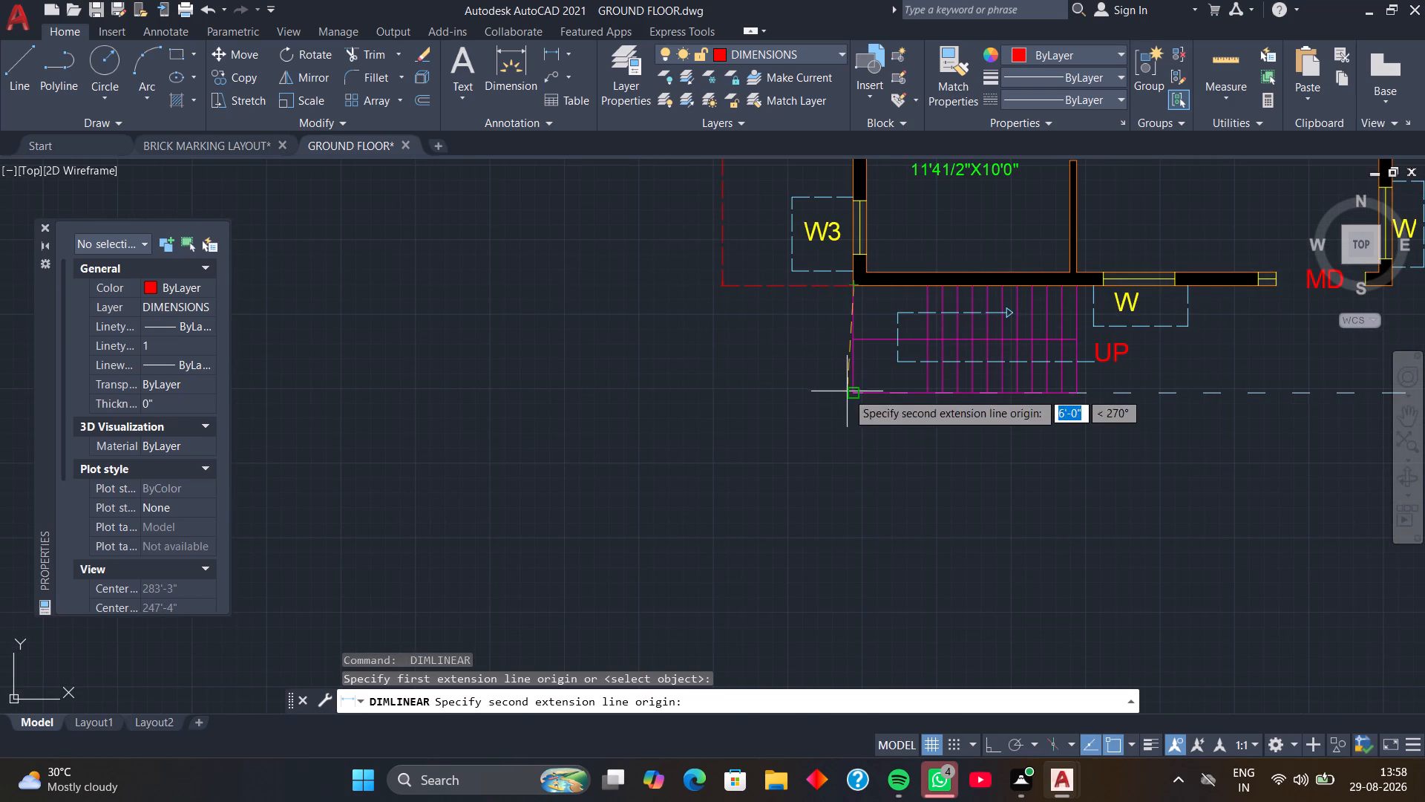
left_click(851, 395)
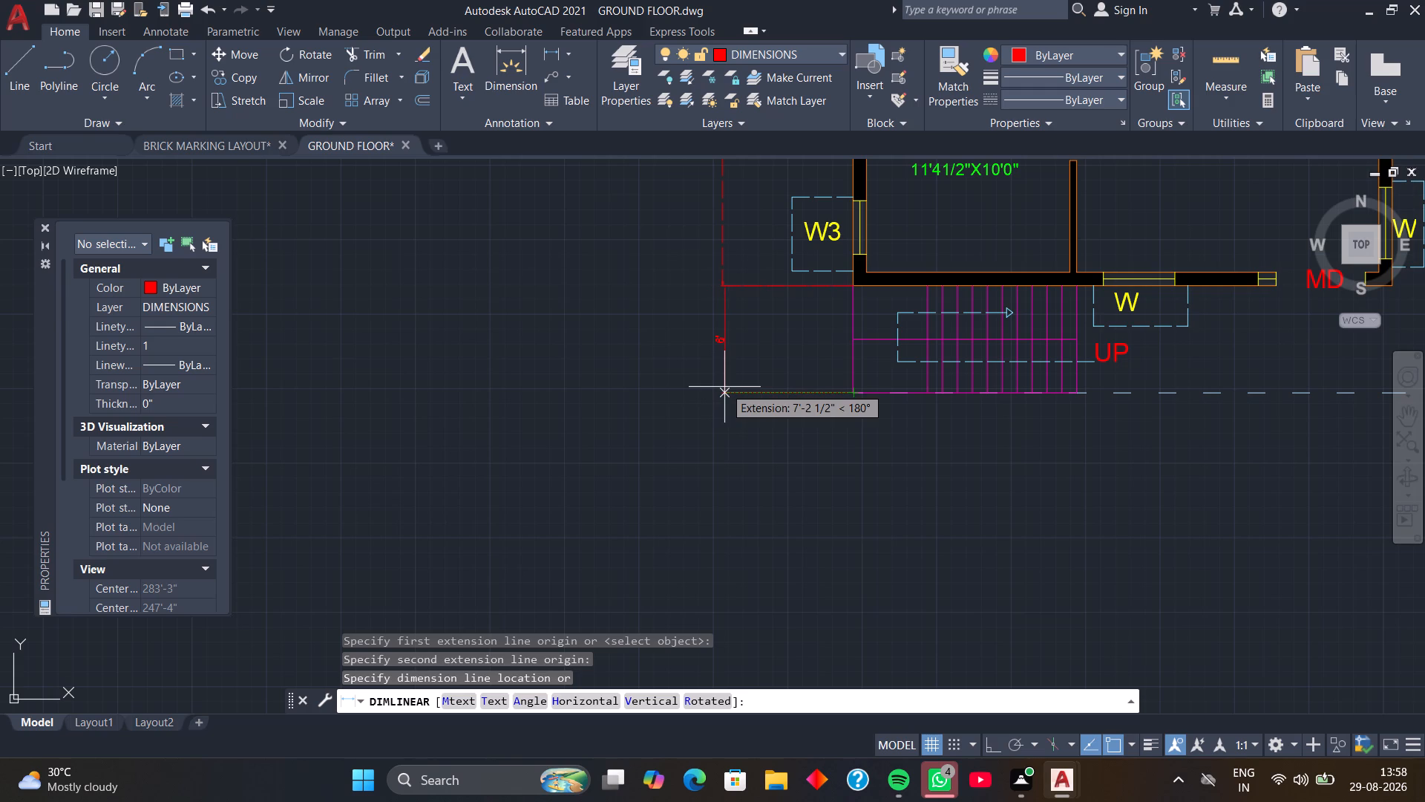
left_click(721, 386)
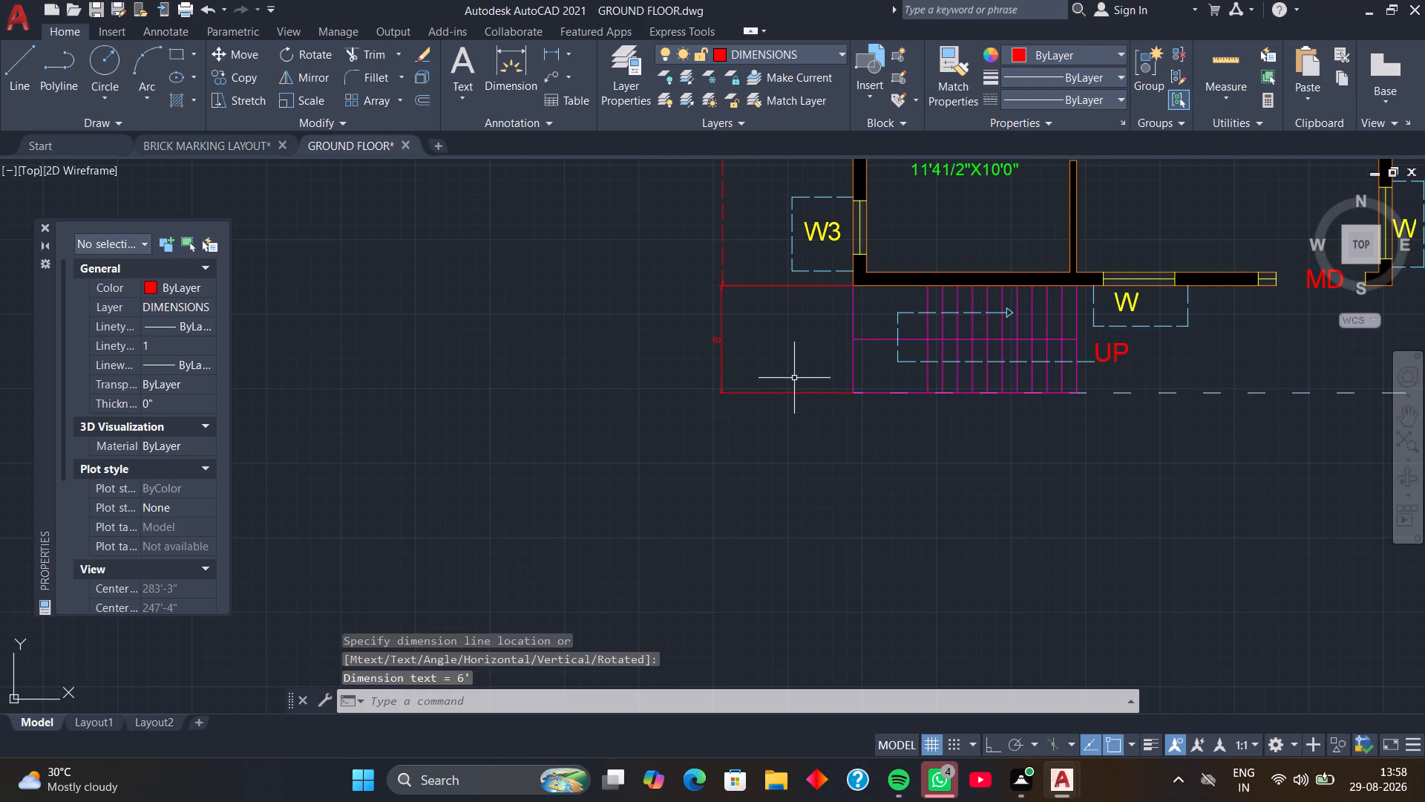
Change the linetype of the lower plan's overall width and overall depth dimensions to ByLayer.
scroll(804, 362, "down", 2)
middle_click_drag(890, 417, 854, 503)
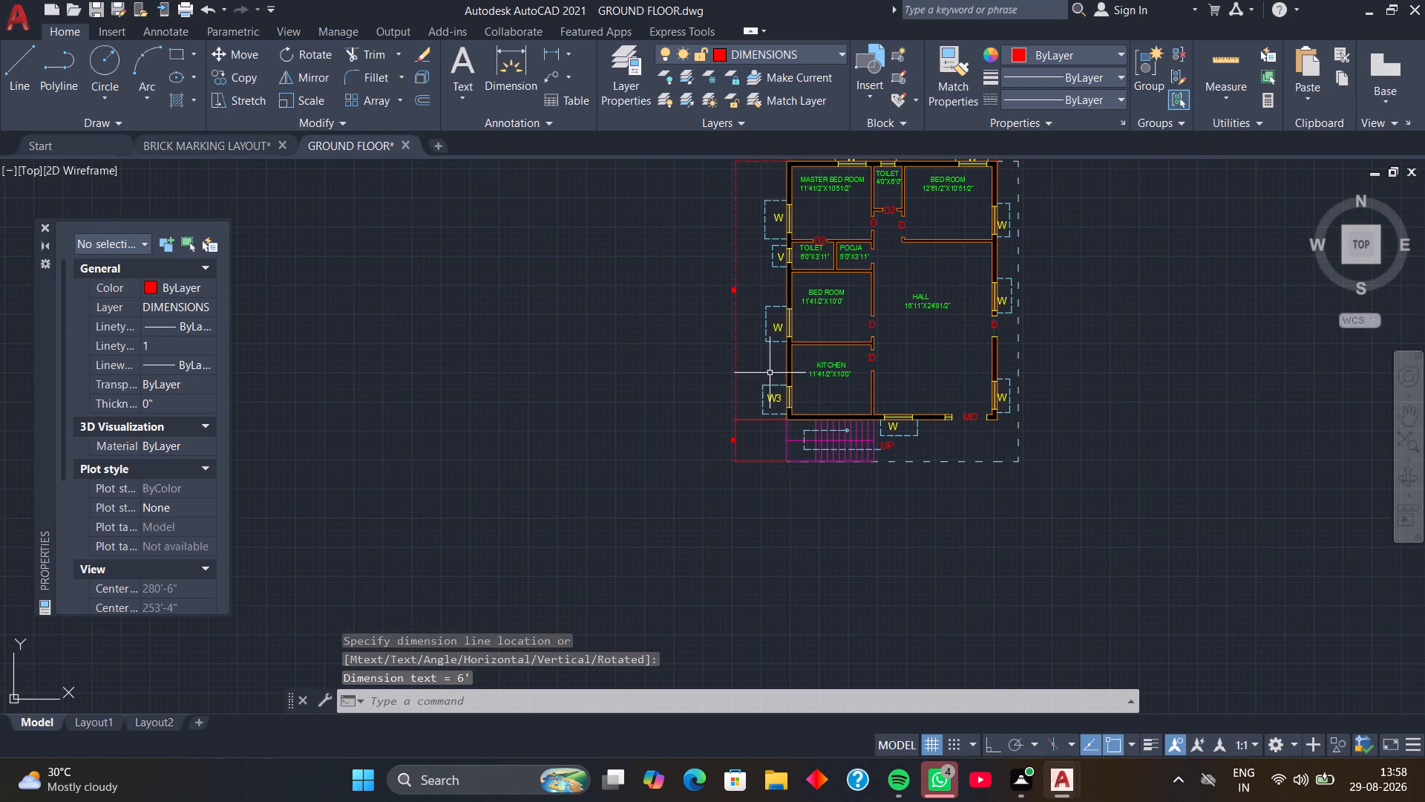
left_click(736, 362)
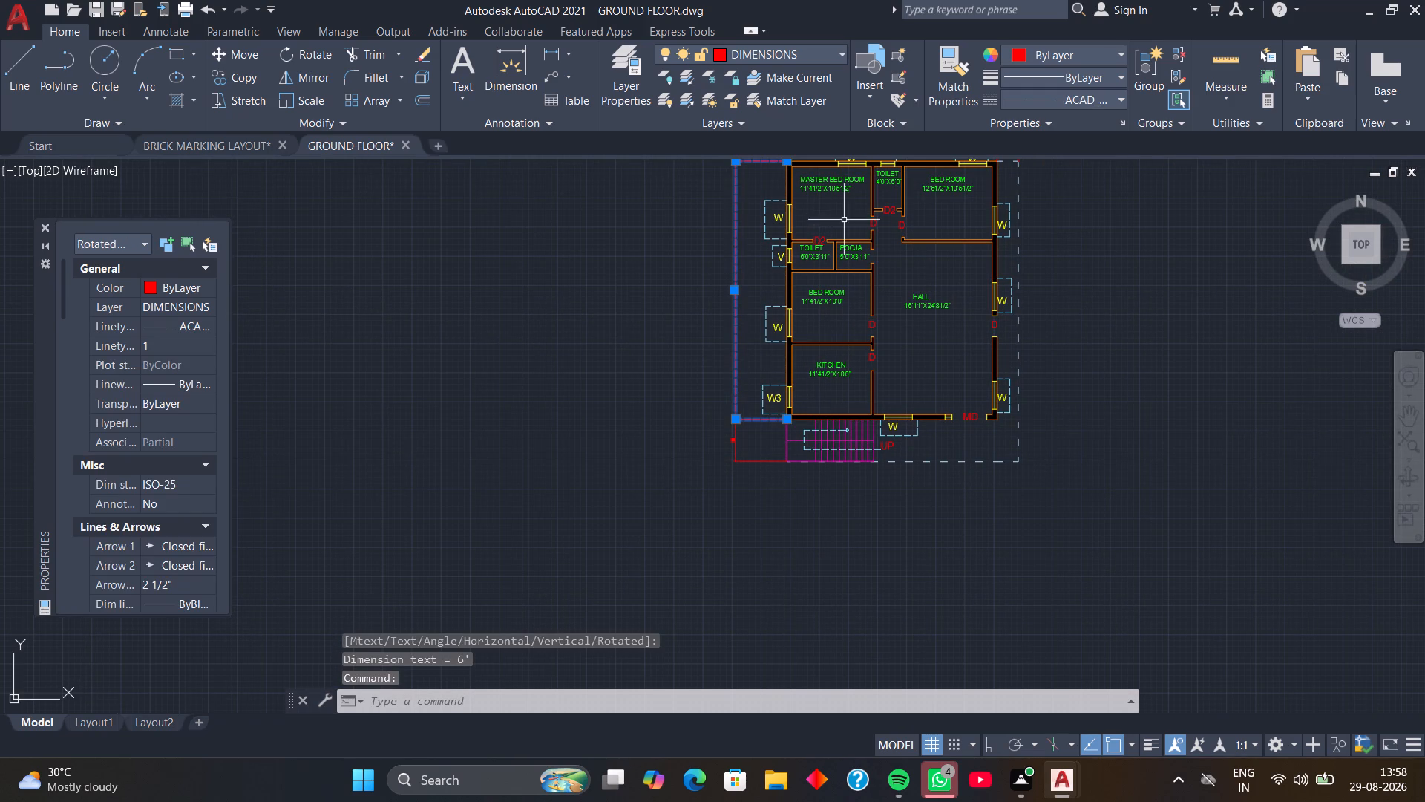
middle_click_drag(844, 222, 810, 434)
left_click(789, 355)
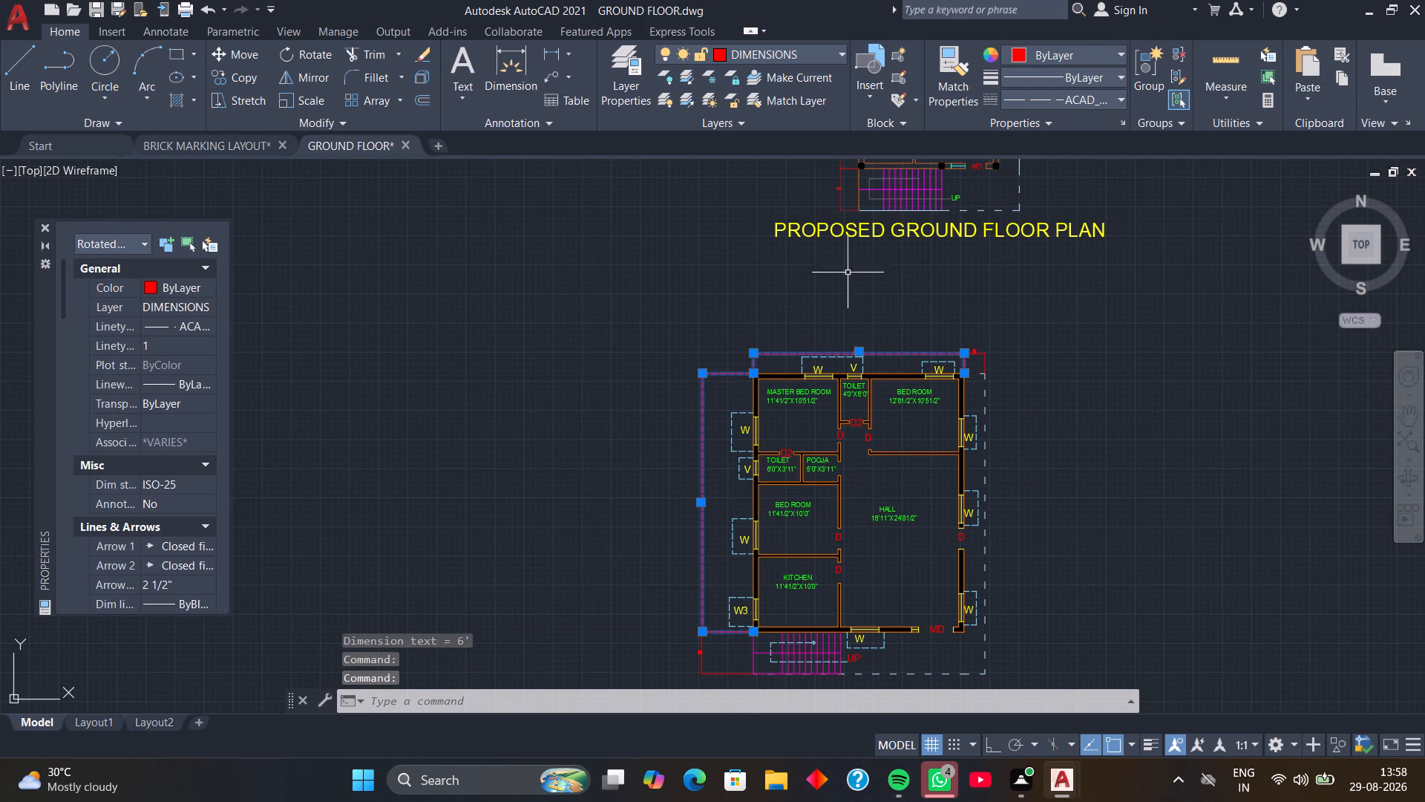
left_click(1116, 93)
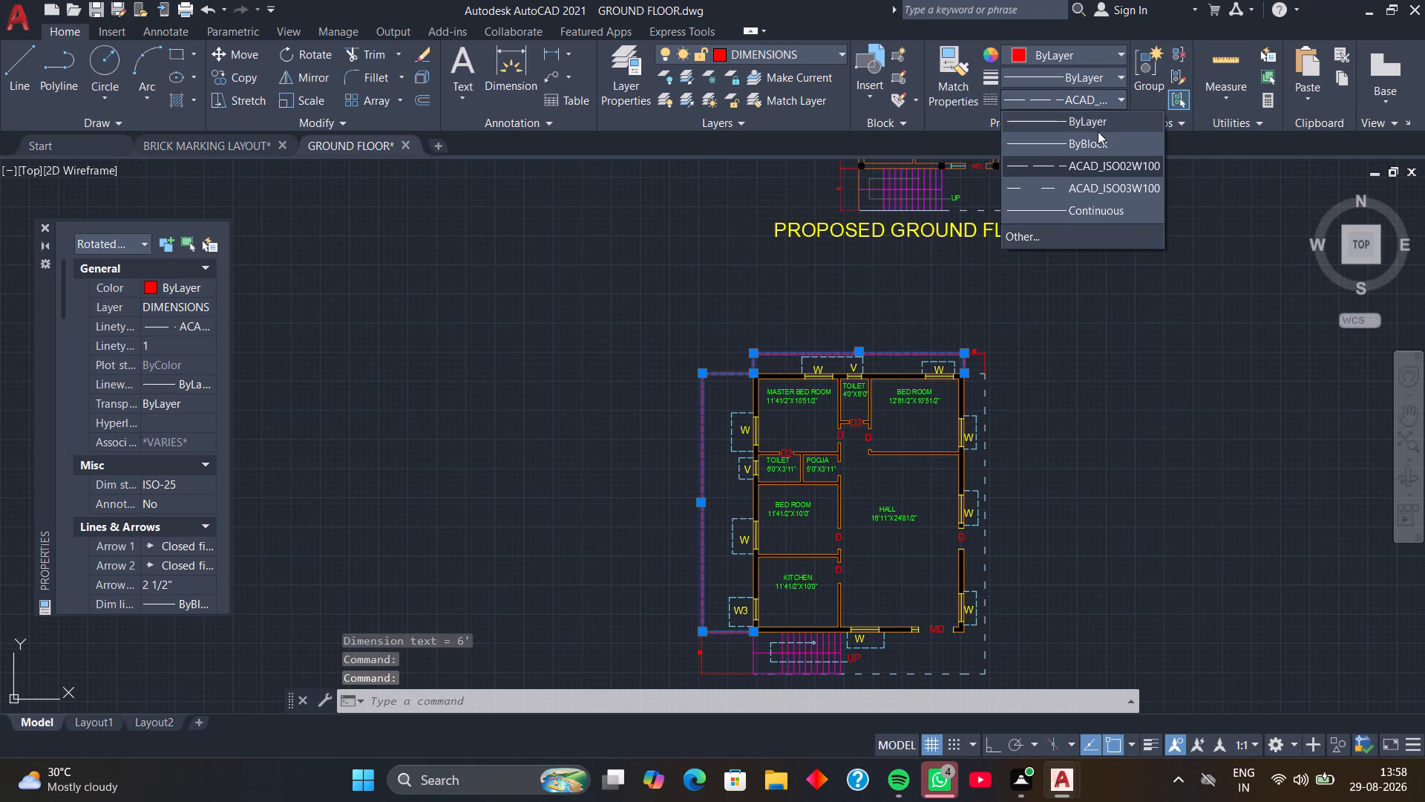
left_click(1096, 124)
middle_click_drag(1065, 353, 1053, 304)
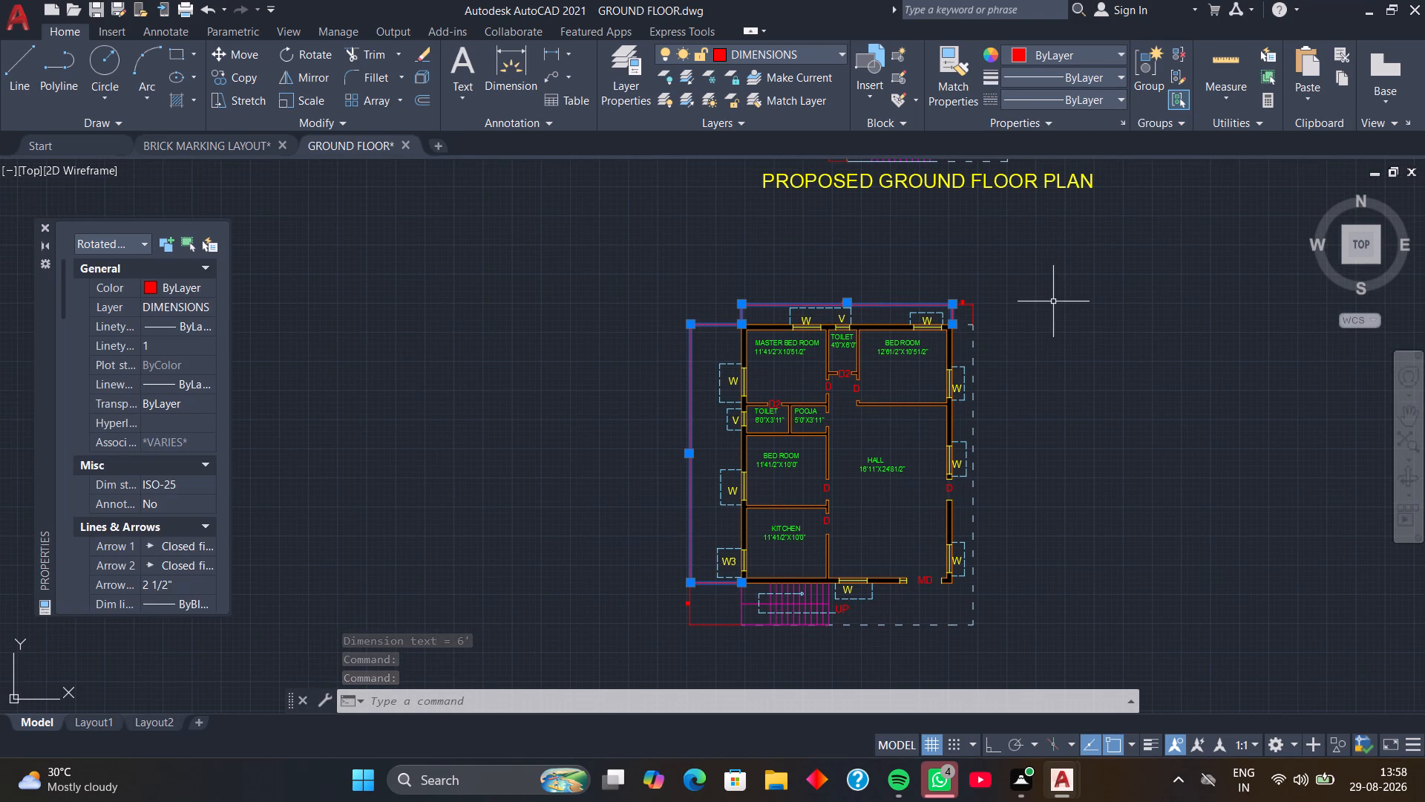
key("Escape")
Copy the PROPOSED GROUND FLOOR PLAN title from beneath the upper plan to just south of the lower plan.
middle_click_drag(1041, 325, 1031, 263)
middle_click_drag(1026, 349, 1029, 300)
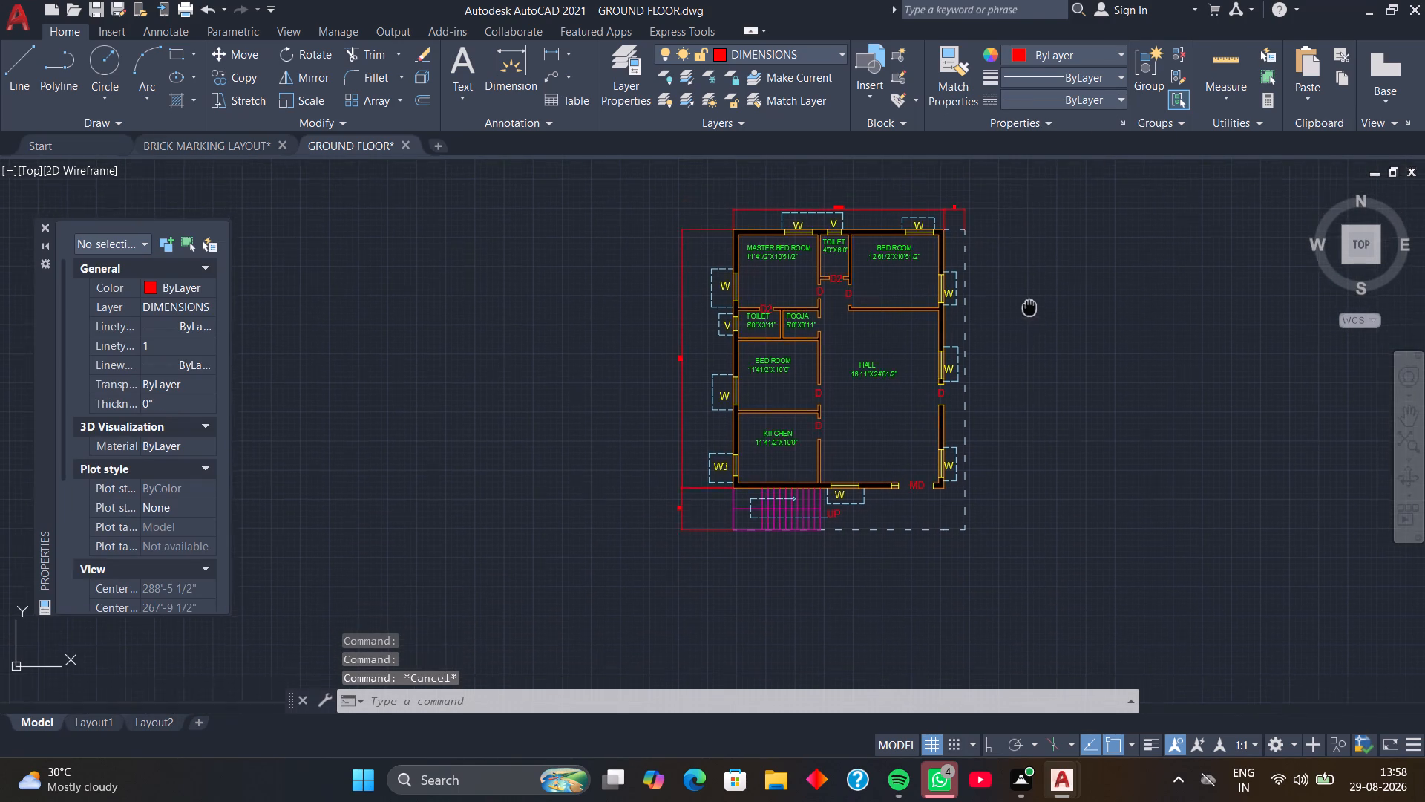
middle_click_drag(1029, 300, 1029, 274)
middle_click_drag(1029, 382, 1037, 362)
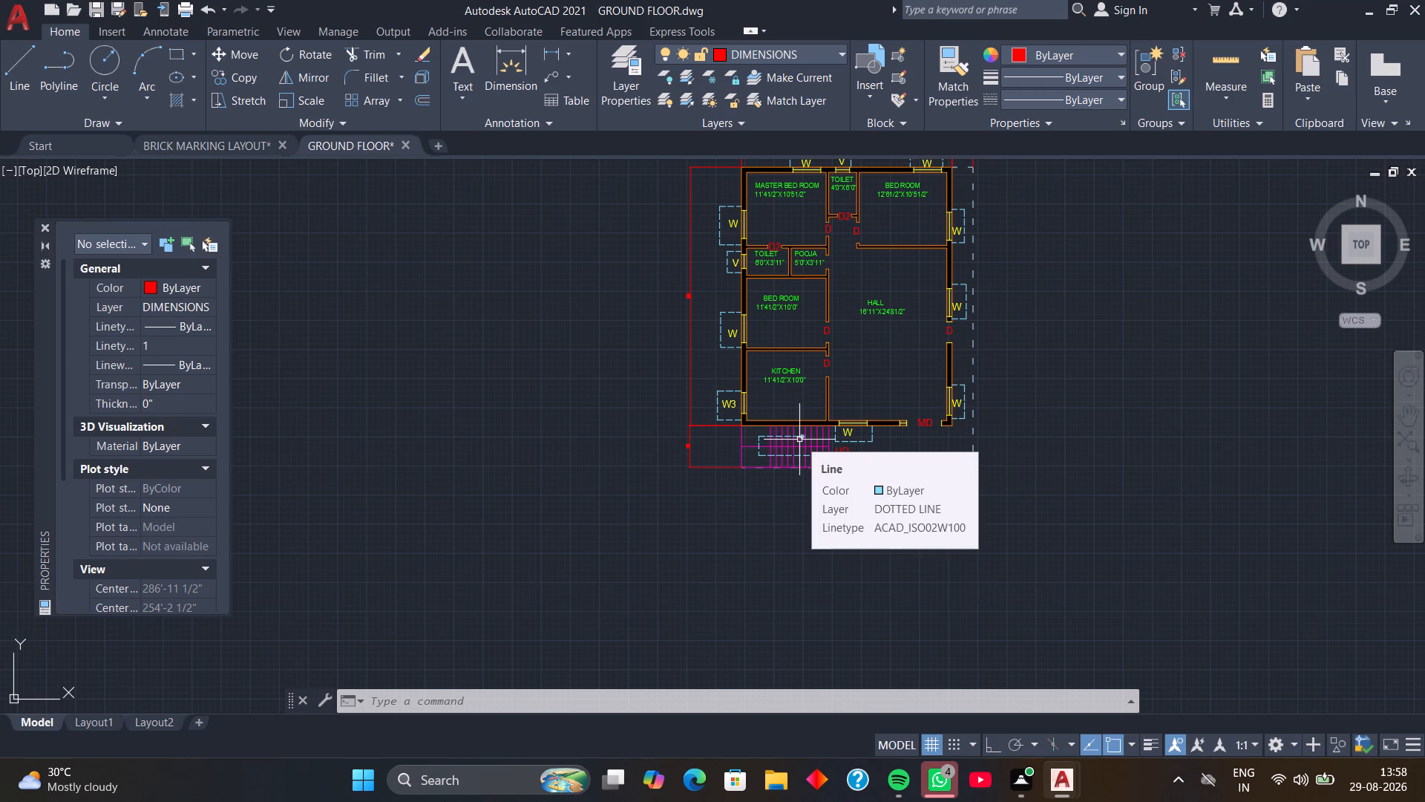
middle_click_drag(727, 546, 808, 610)
scroll(822, 402, "down", 3)
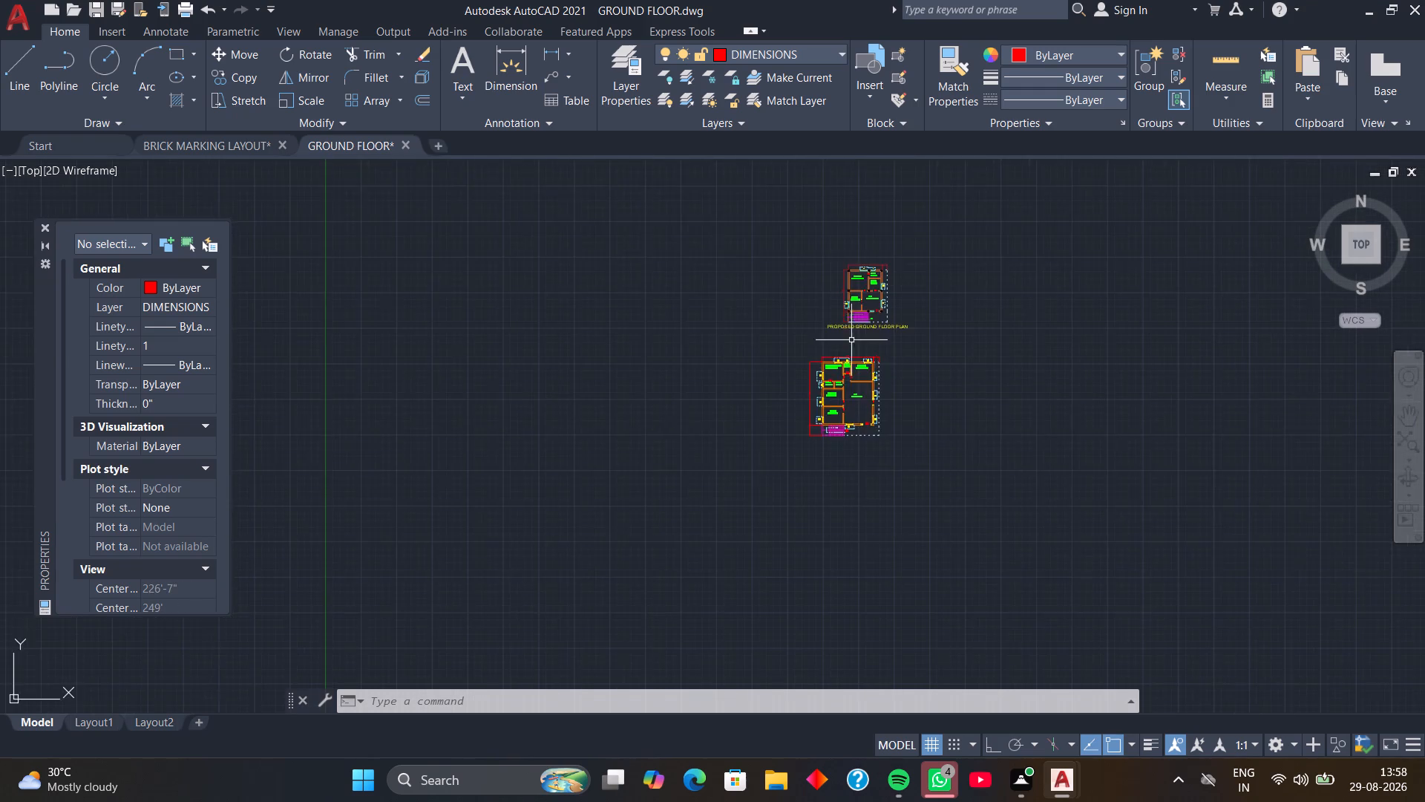
middle_click_drag(851, 339, 853, 392)
scroll(853, 392, "up", 2)
left_click(812, 361)
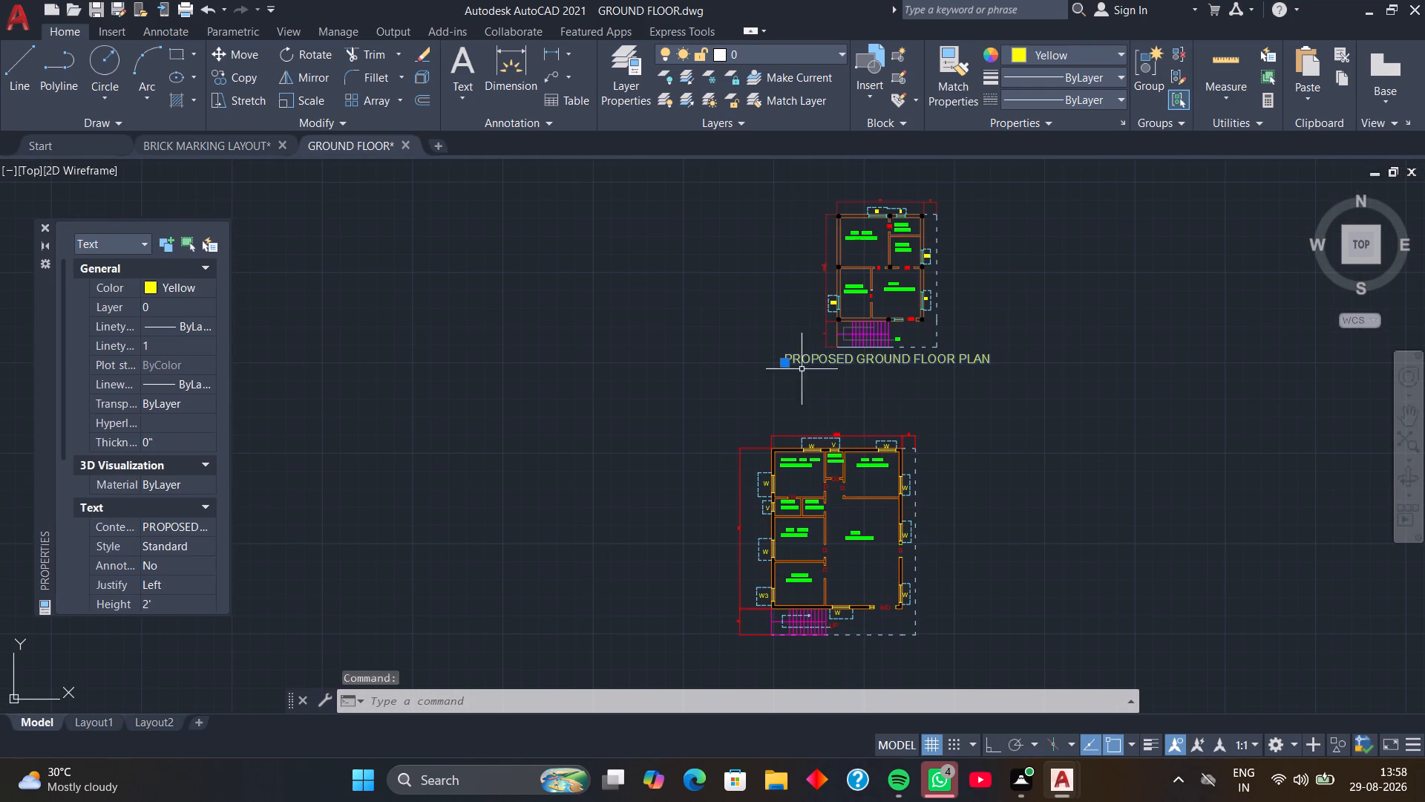
type("CO")
key("space")
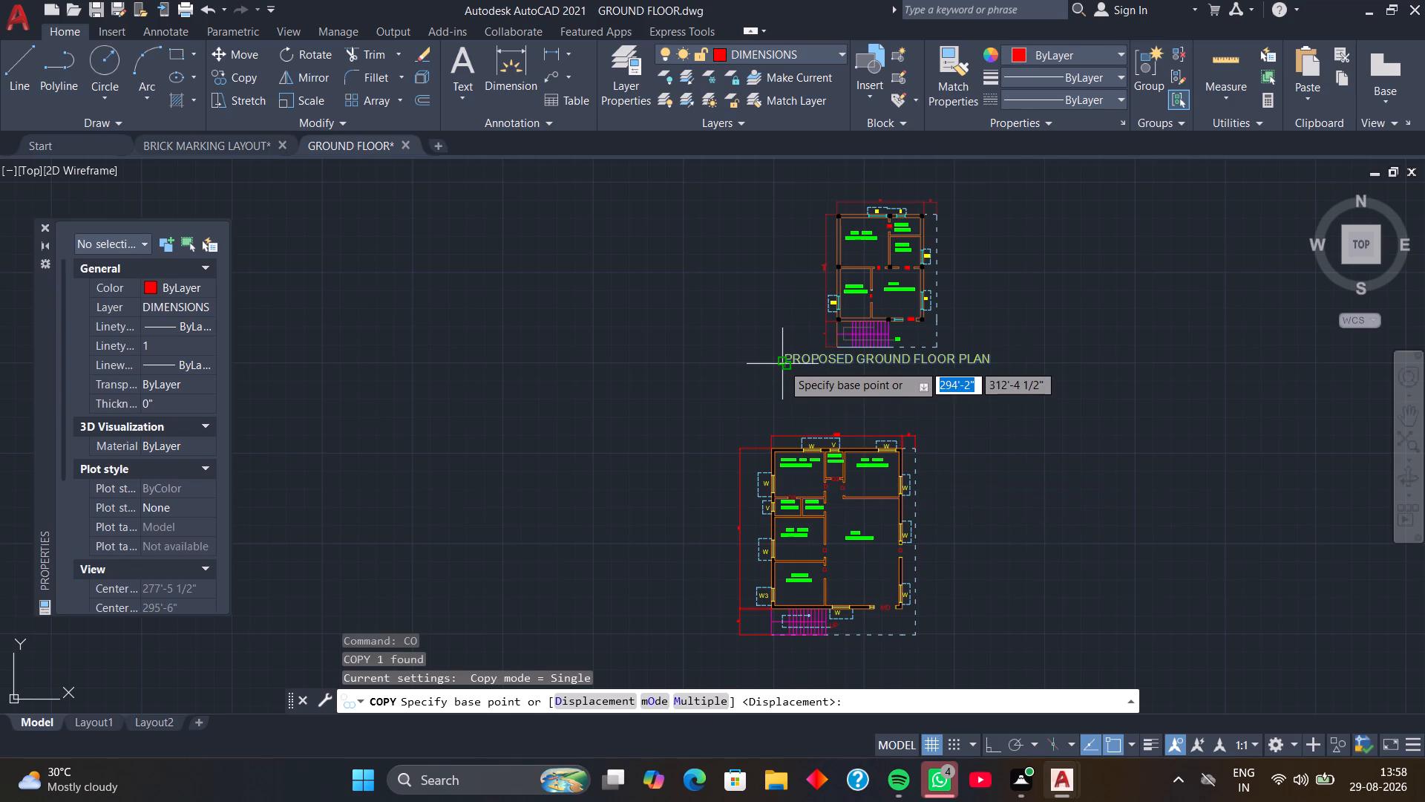
left_click(782, 364)
scroll(768, 427, "down", 2)
middle_click_drag(768, 436, 796, 284)
scroll(767, 373, "up", 1)
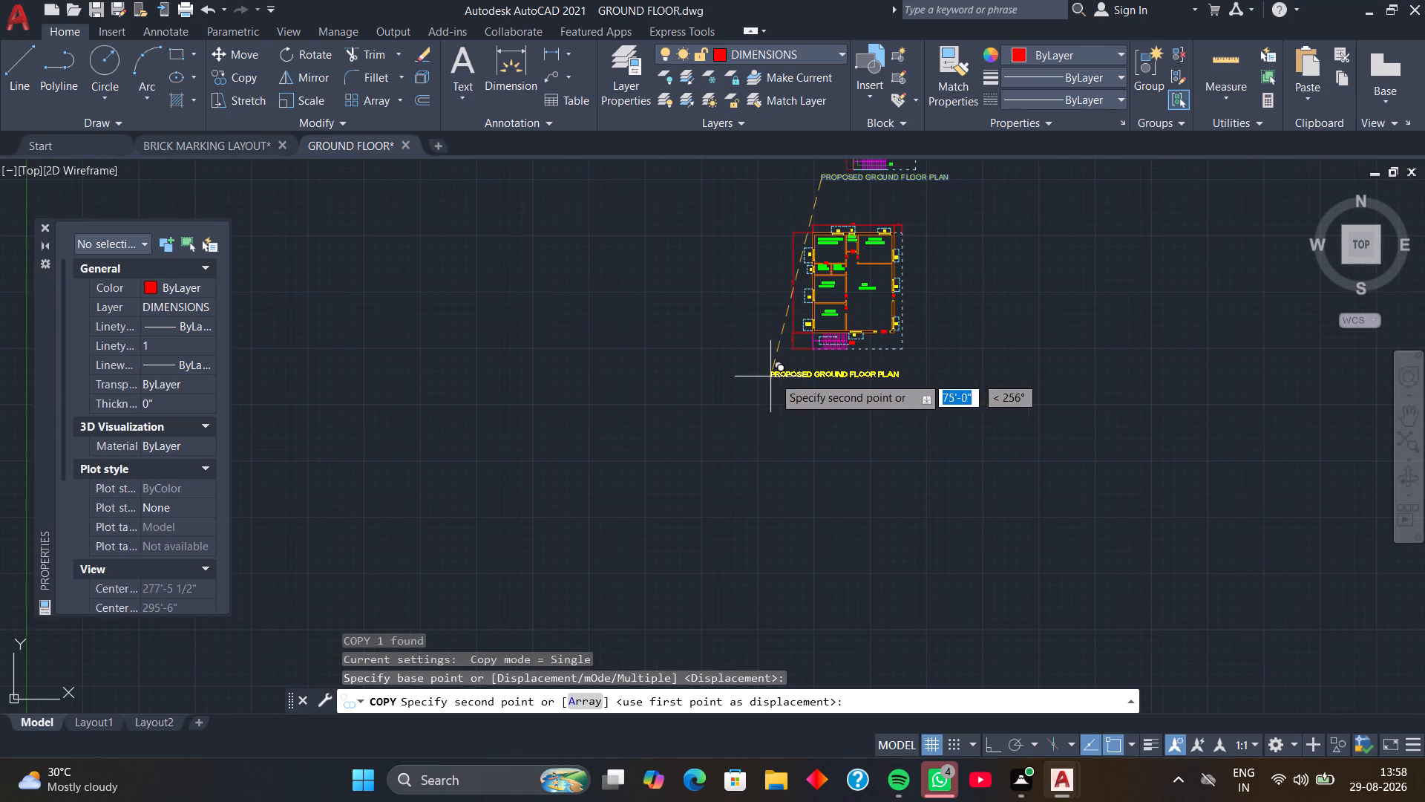
left_click(788, 369)
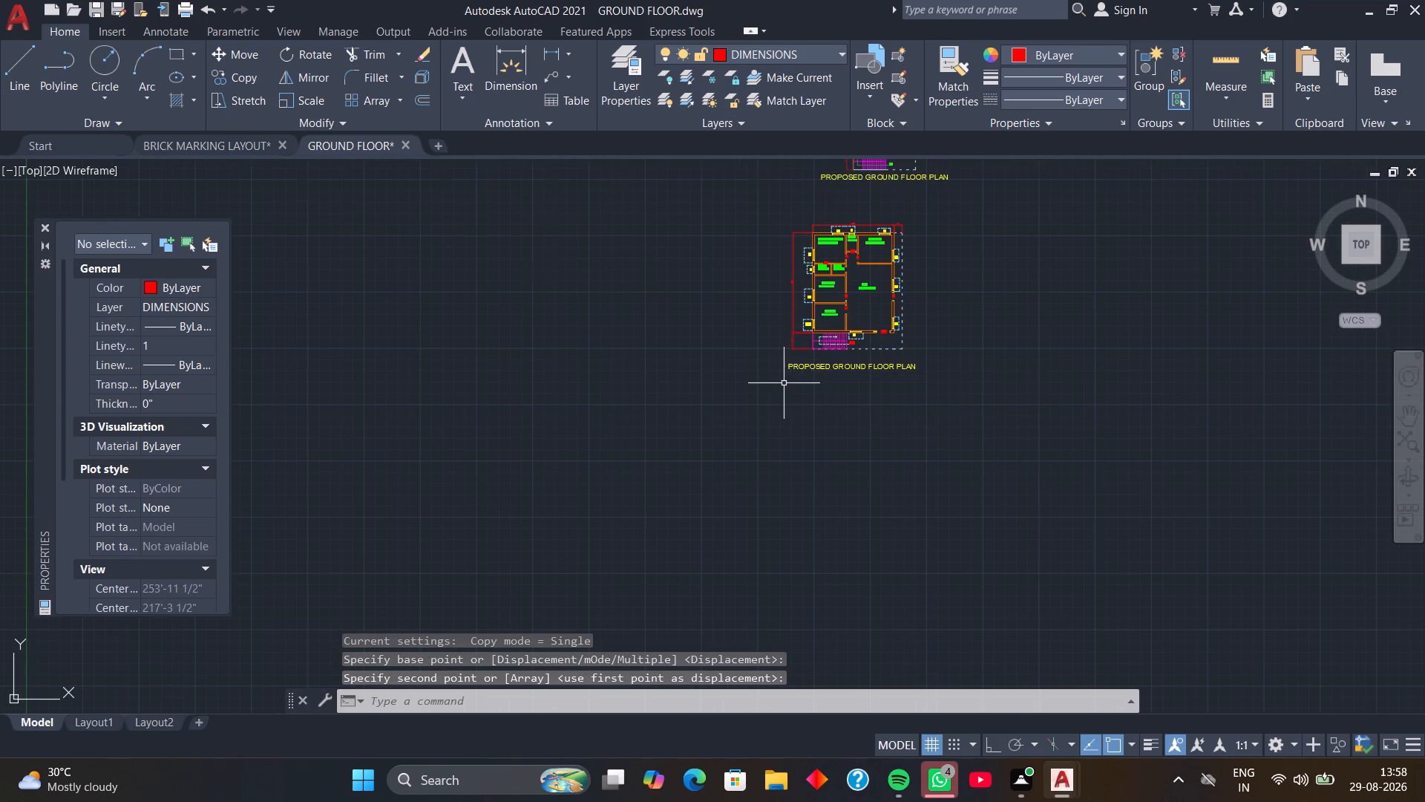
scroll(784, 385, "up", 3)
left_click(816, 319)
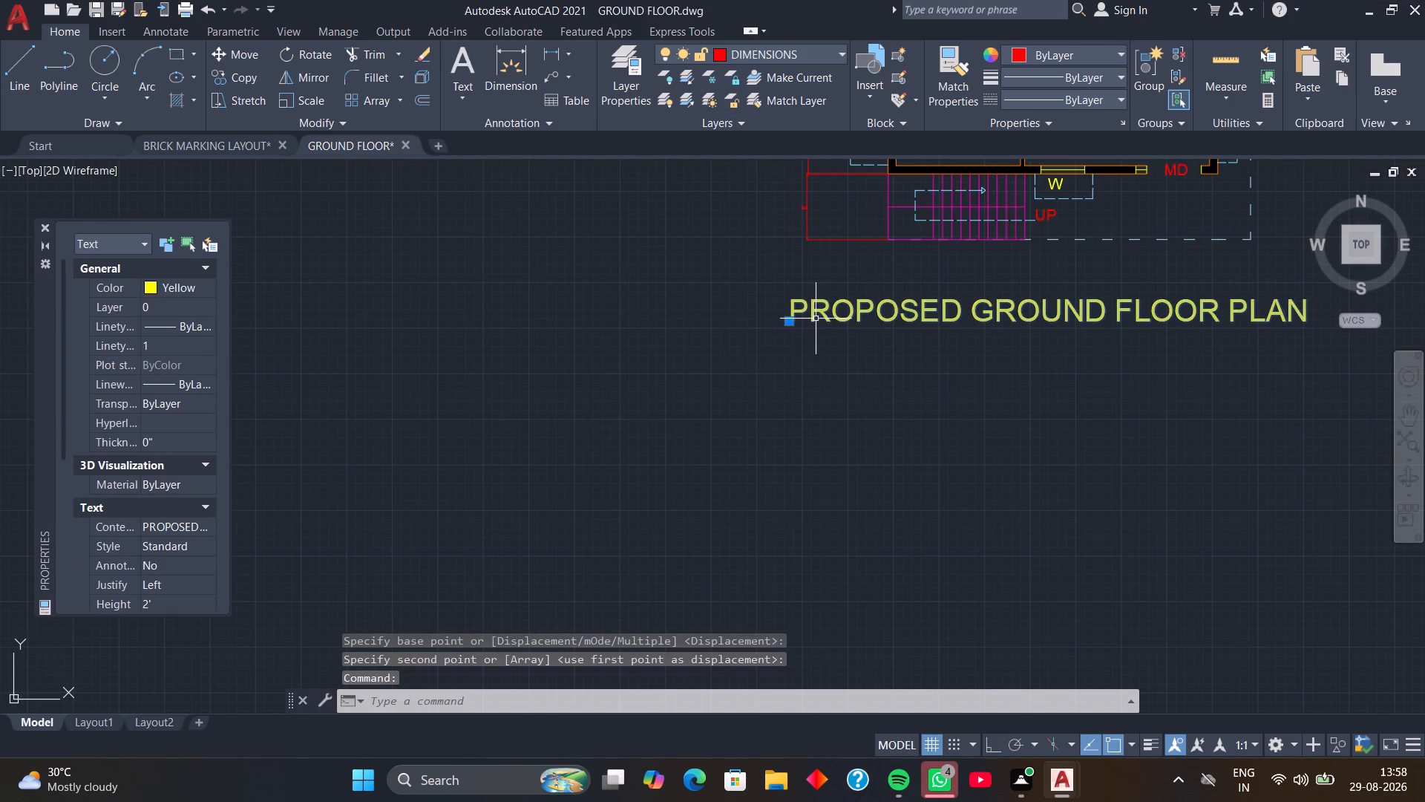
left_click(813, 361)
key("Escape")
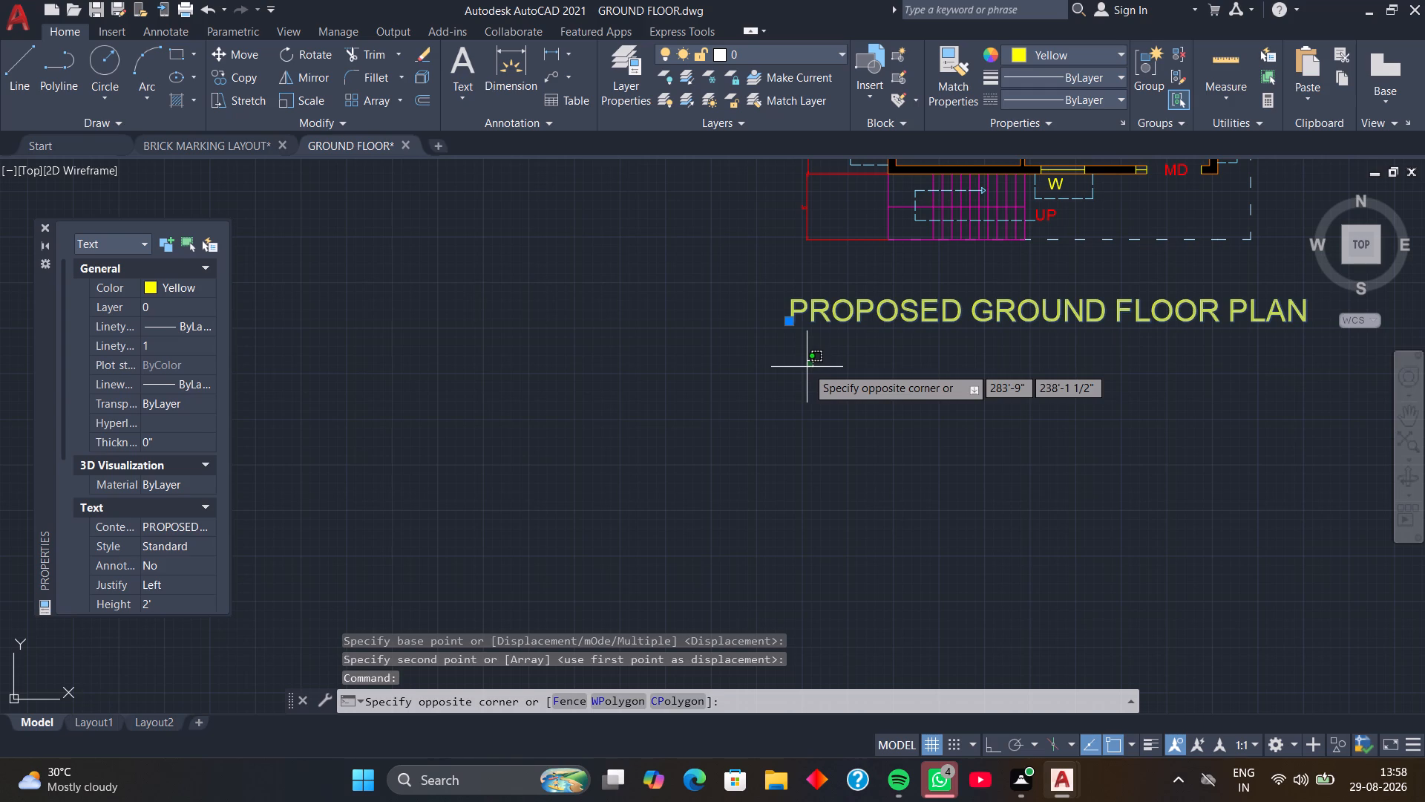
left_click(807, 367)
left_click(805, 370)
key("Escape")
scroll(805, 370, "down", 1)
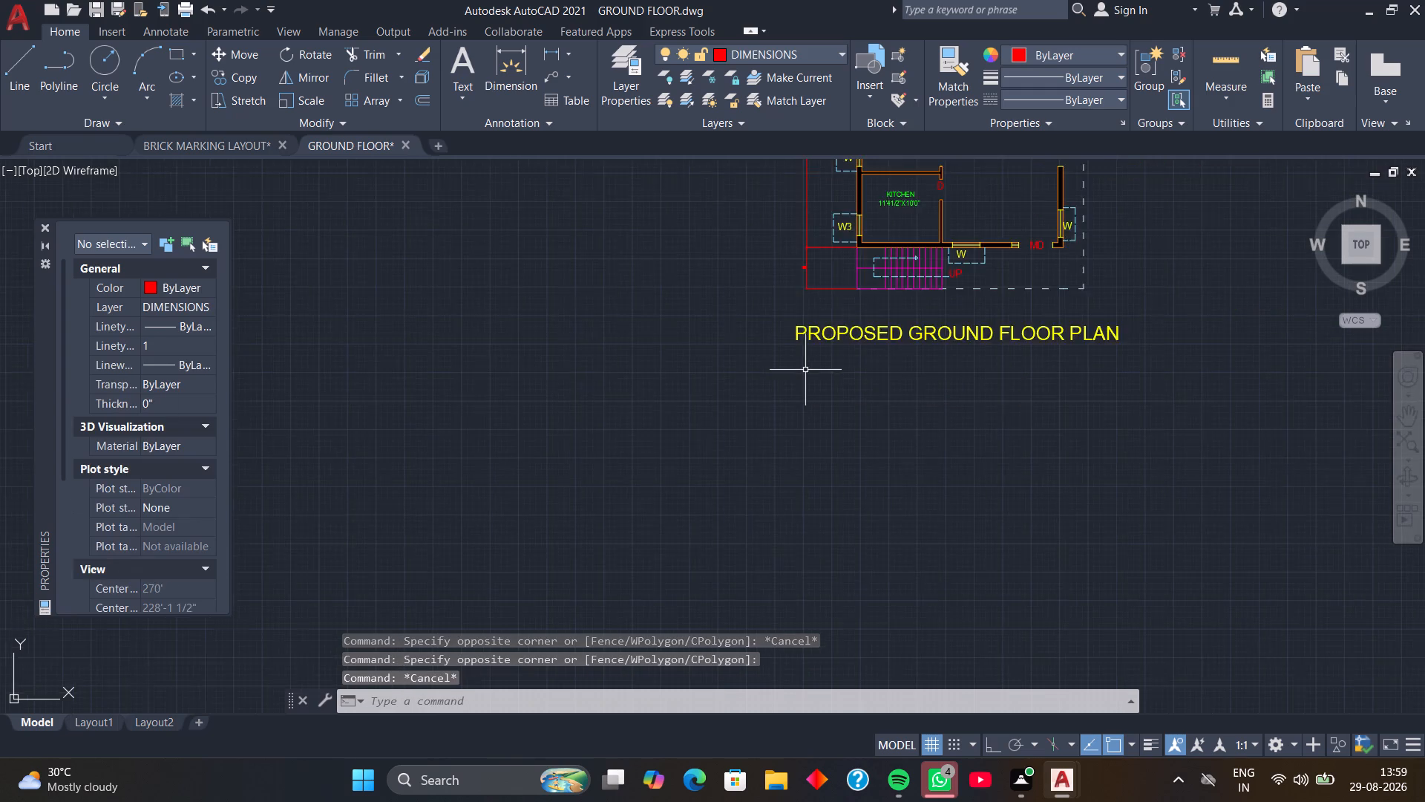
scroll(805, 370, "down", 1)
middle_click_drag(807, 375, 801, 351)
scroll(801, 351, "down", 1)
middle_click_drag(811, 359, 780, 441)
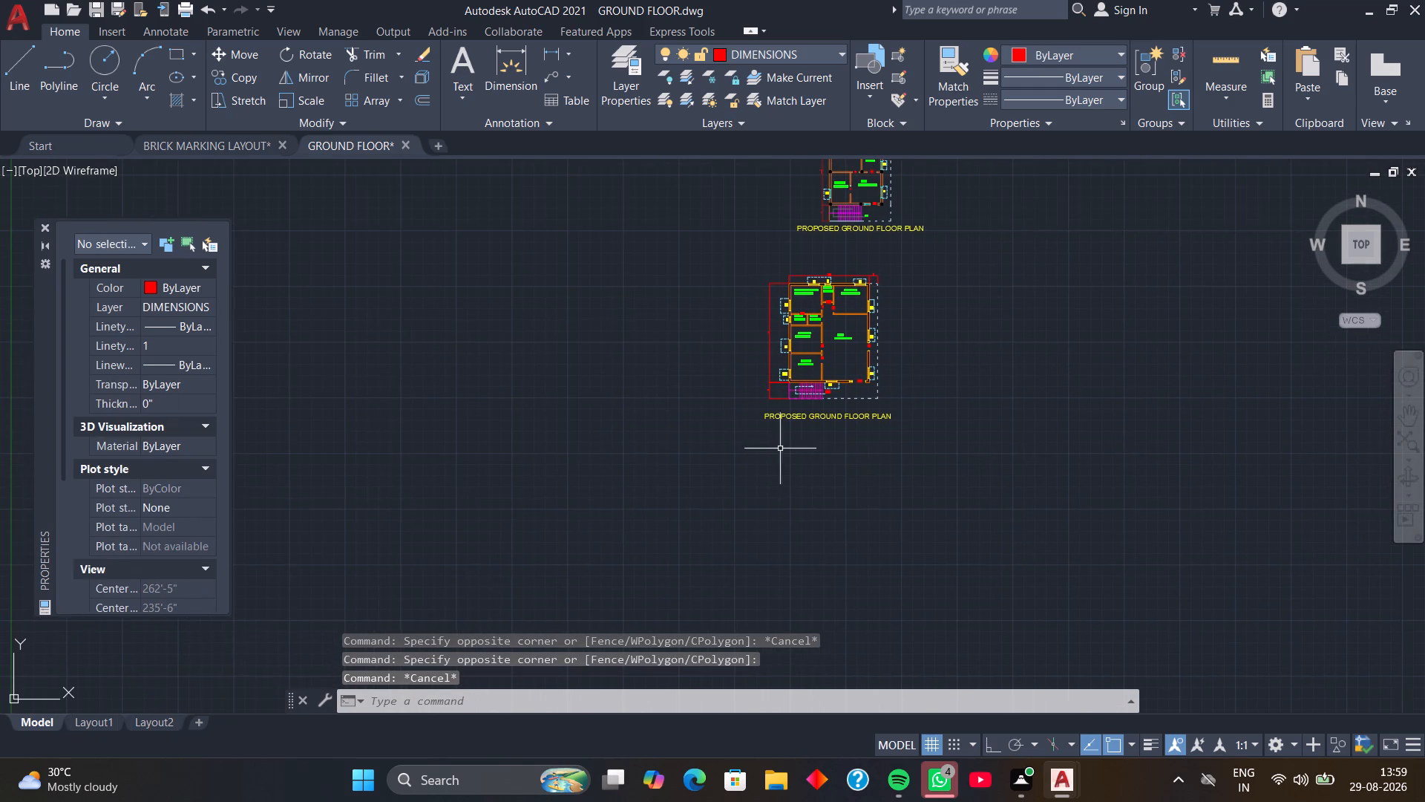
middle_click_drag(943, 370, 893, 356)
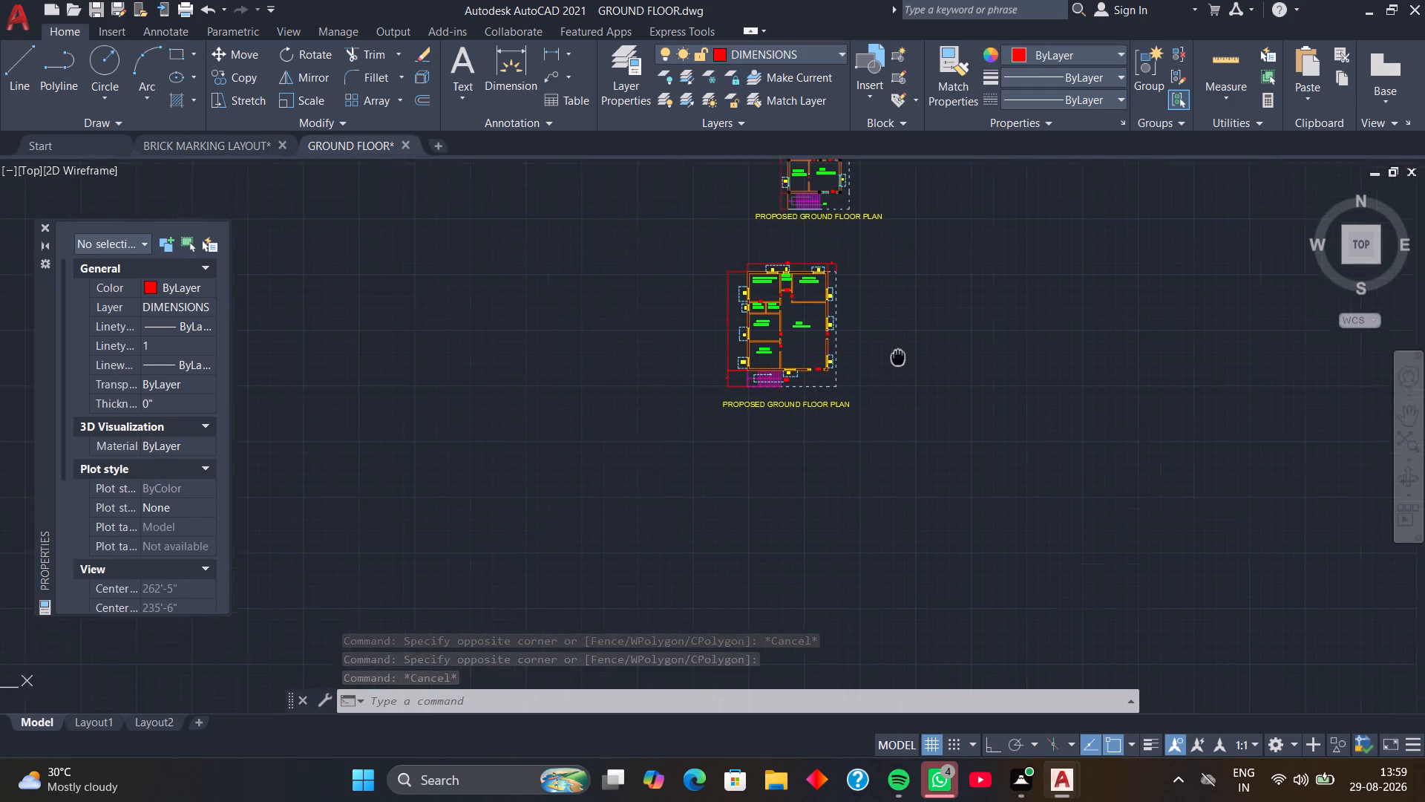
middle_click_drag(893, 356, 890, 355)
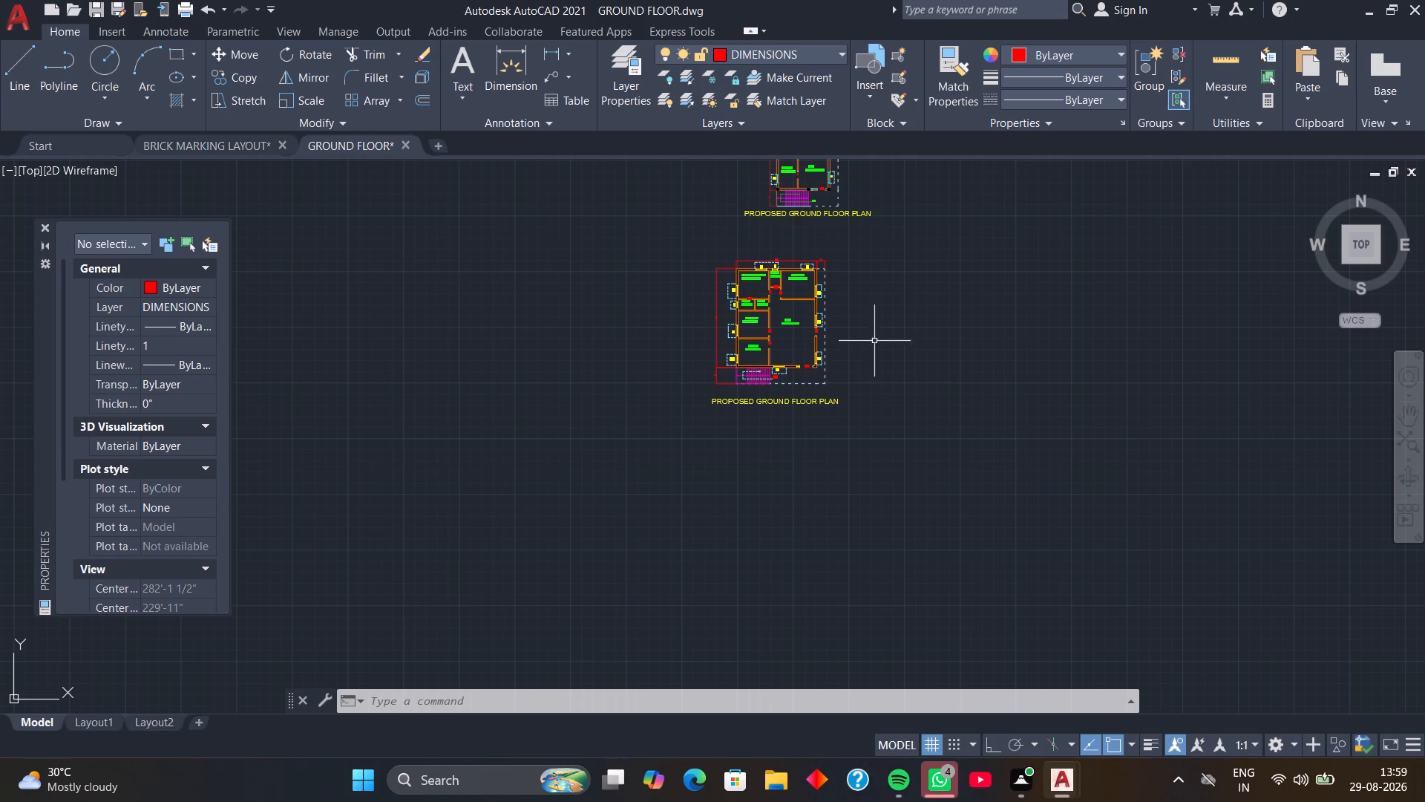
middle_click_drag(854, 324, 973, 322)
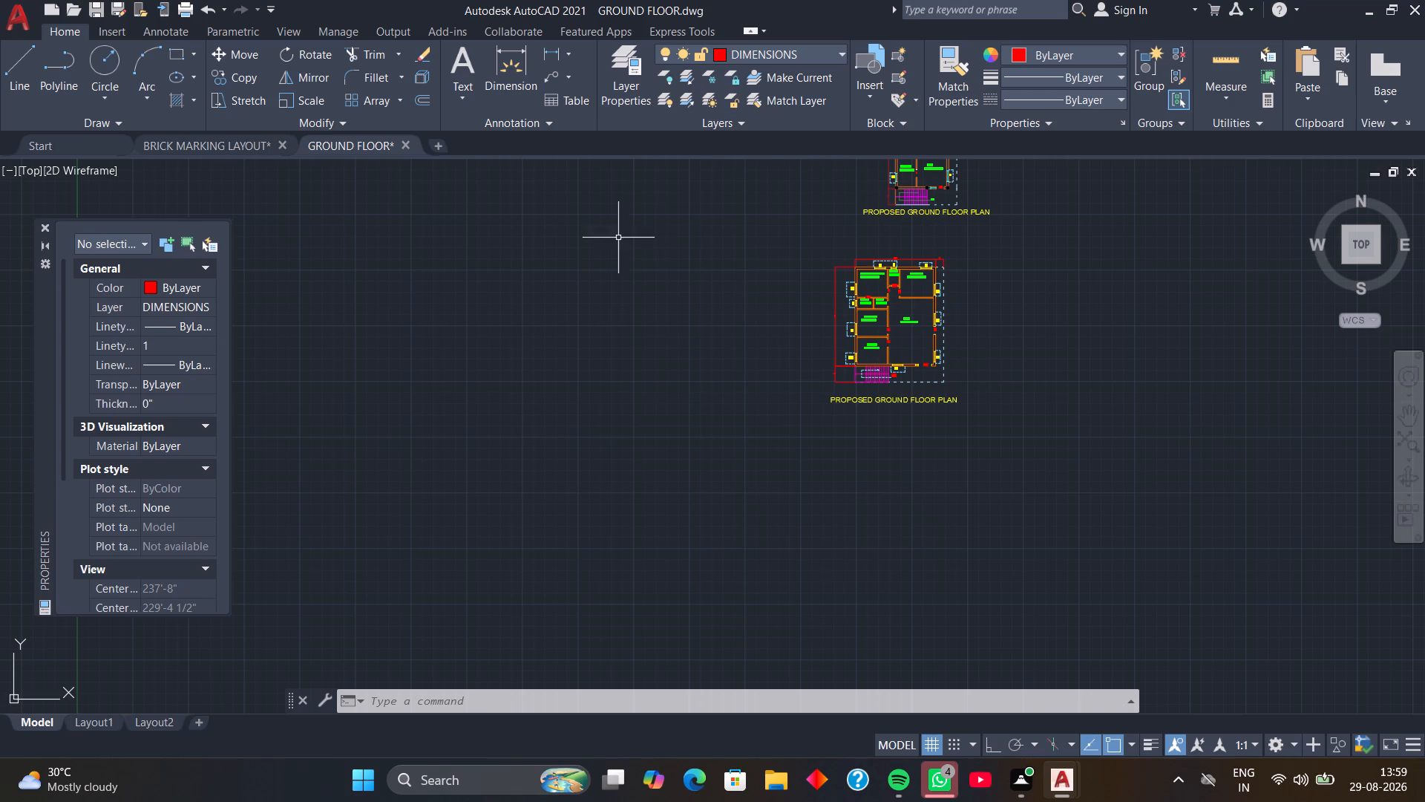
Open the drawing KITCHEN WORK.dwg.
left_click(17, 11)
left_click(245, 189)
Examine the kitchen layout's walls and counter outlines in KITCHEN WORK.dwg.
scroll(548, 322, "down", 1)
middle_click_drag(548, 322, 497, 404)
scroll(618, 327, "up", 6)
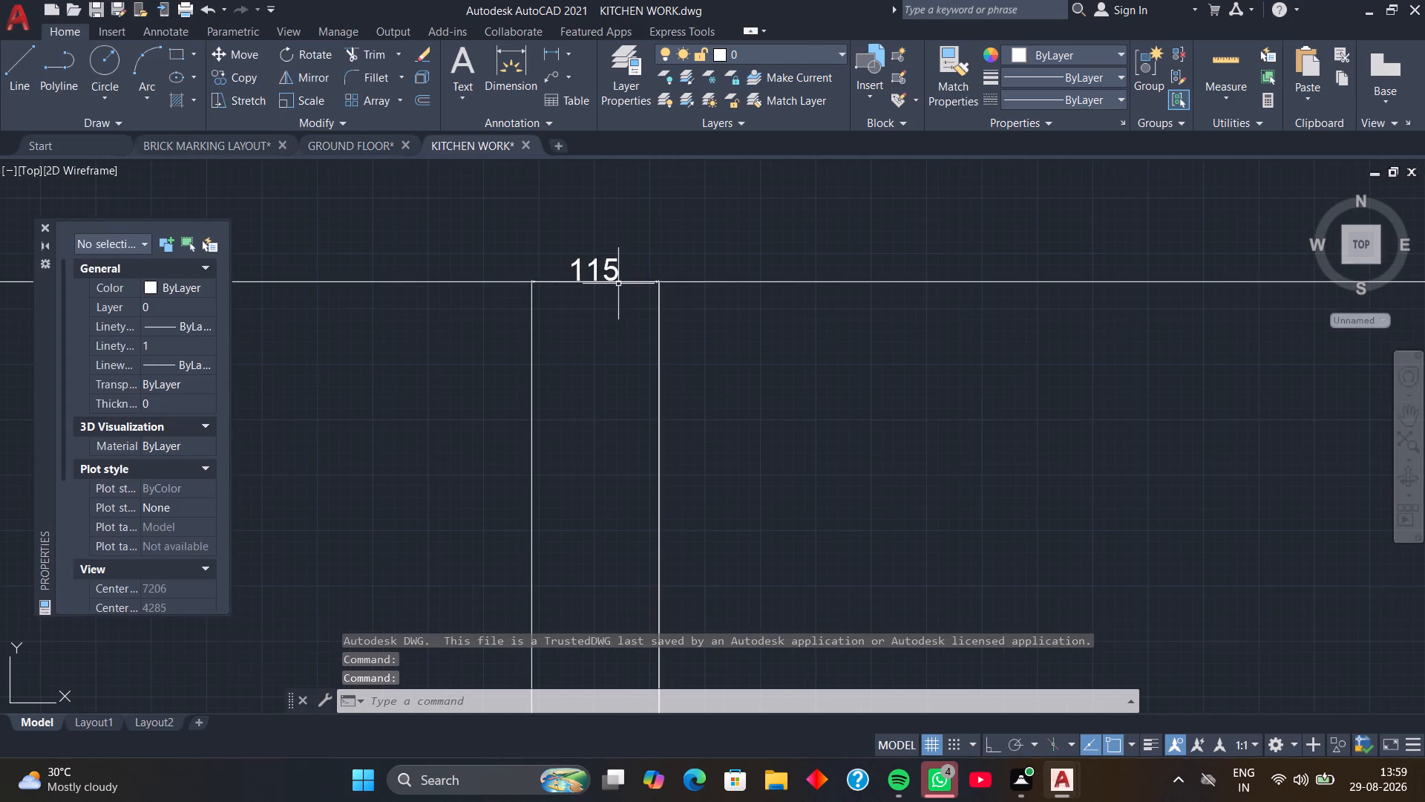
scroll(631, 319, "down", 4)
middle_click_drag(629, 355, 660, 307)
middle_click_drag(586, 327, 730, 293)
scroll(729, 292, "down", 1)
middle_click_drag(729, 292, 724, 259)
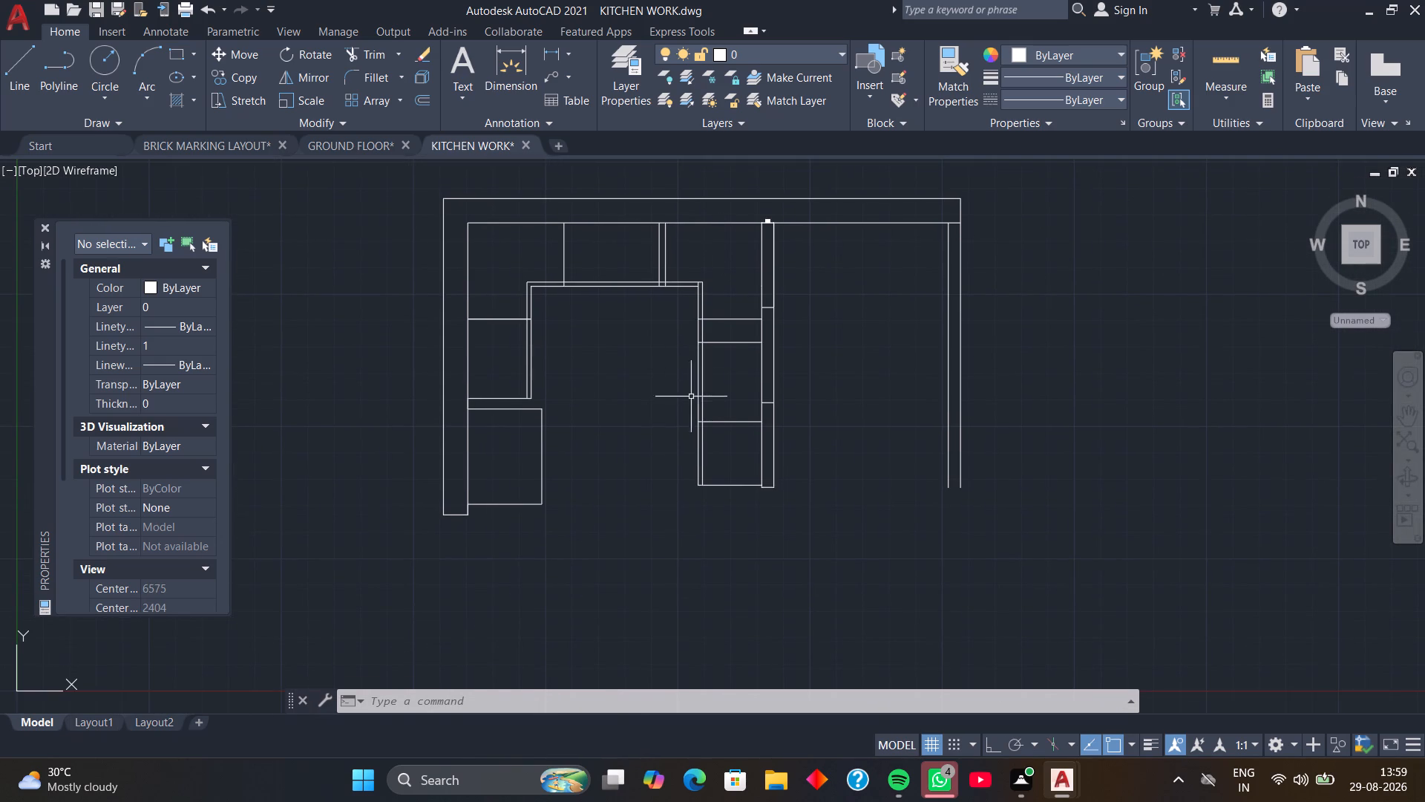
middle_click_drag(678, 423, 679, 400)
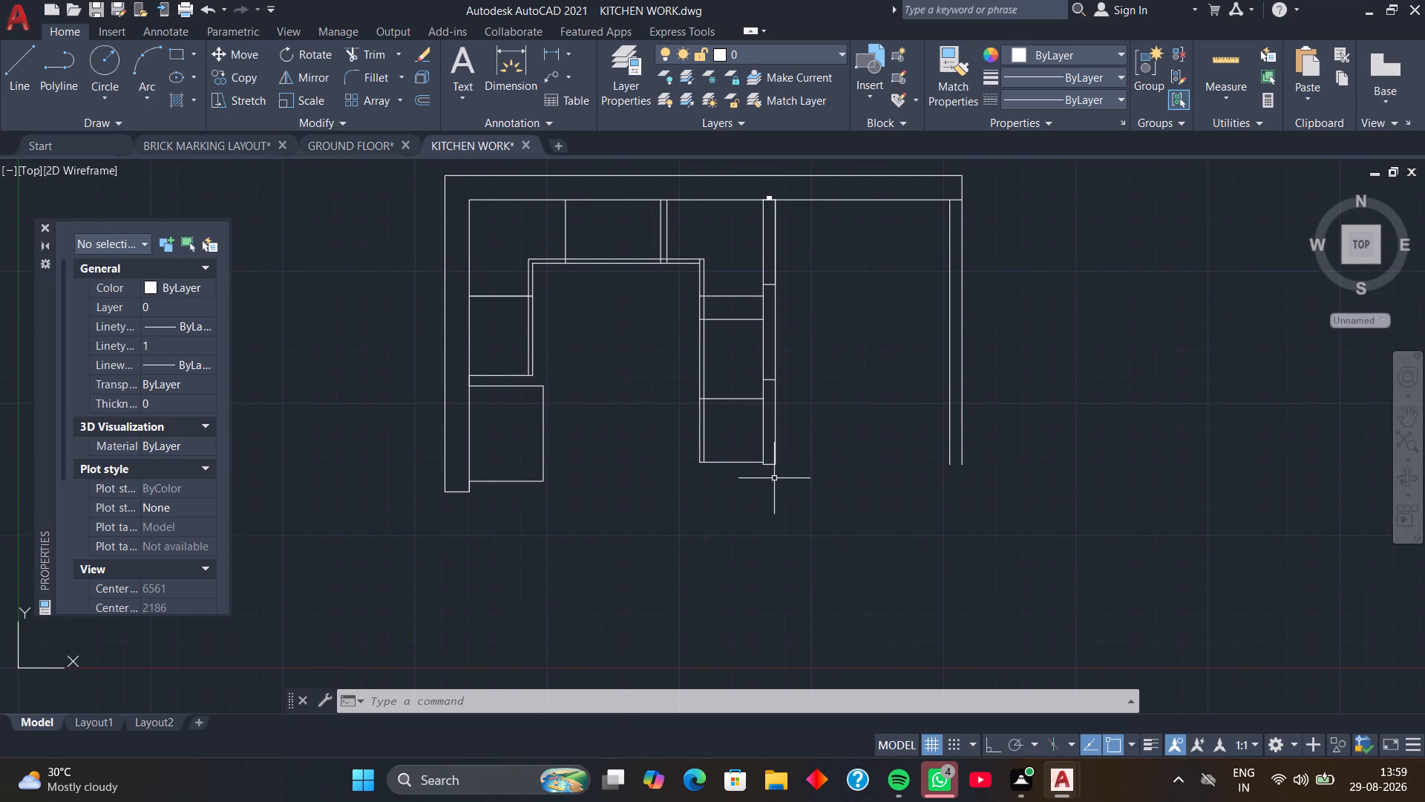
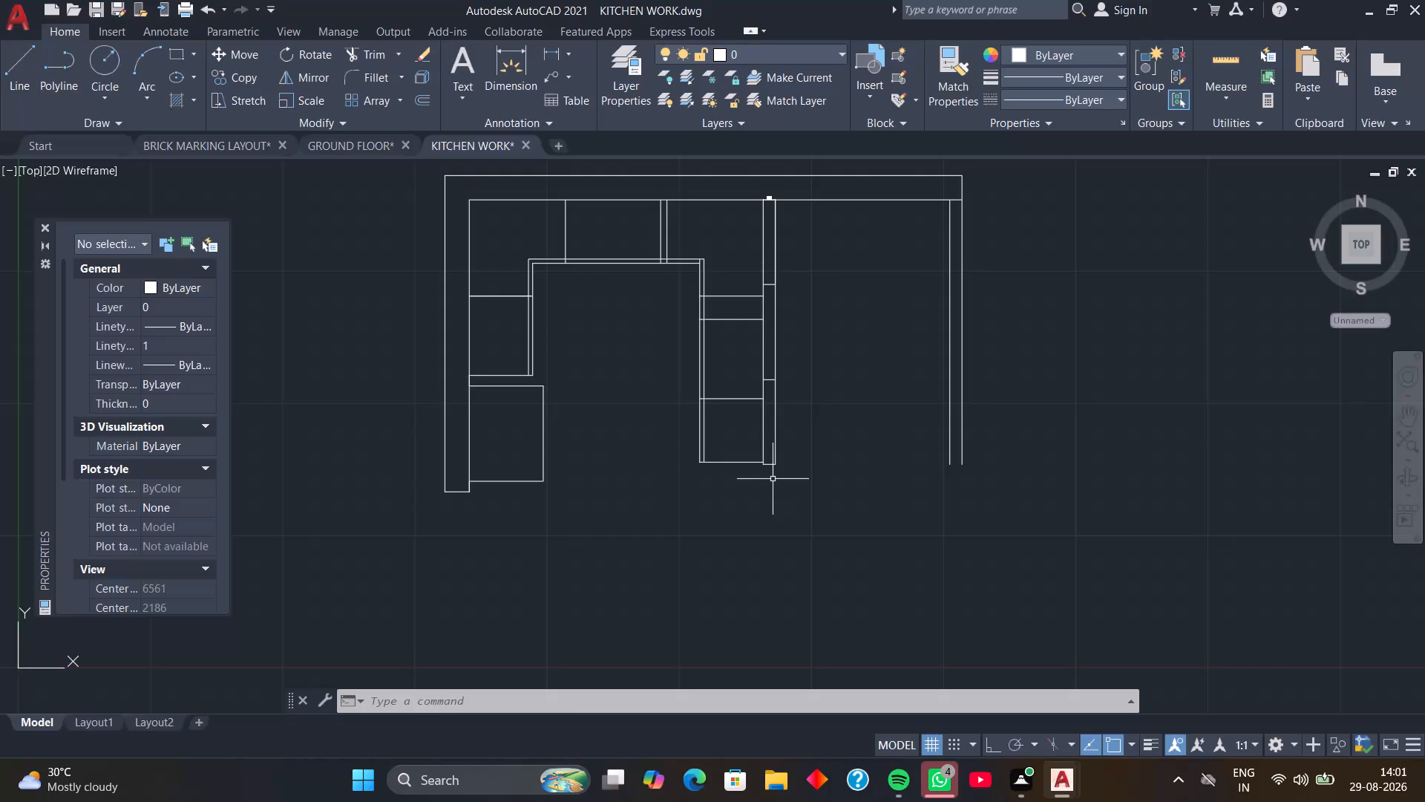
Draw a 2700 line straight down from the kitchen's outer north-east corner along the east wall, with Ortho on.
middle_click_drag(839, 264, 733, 364)
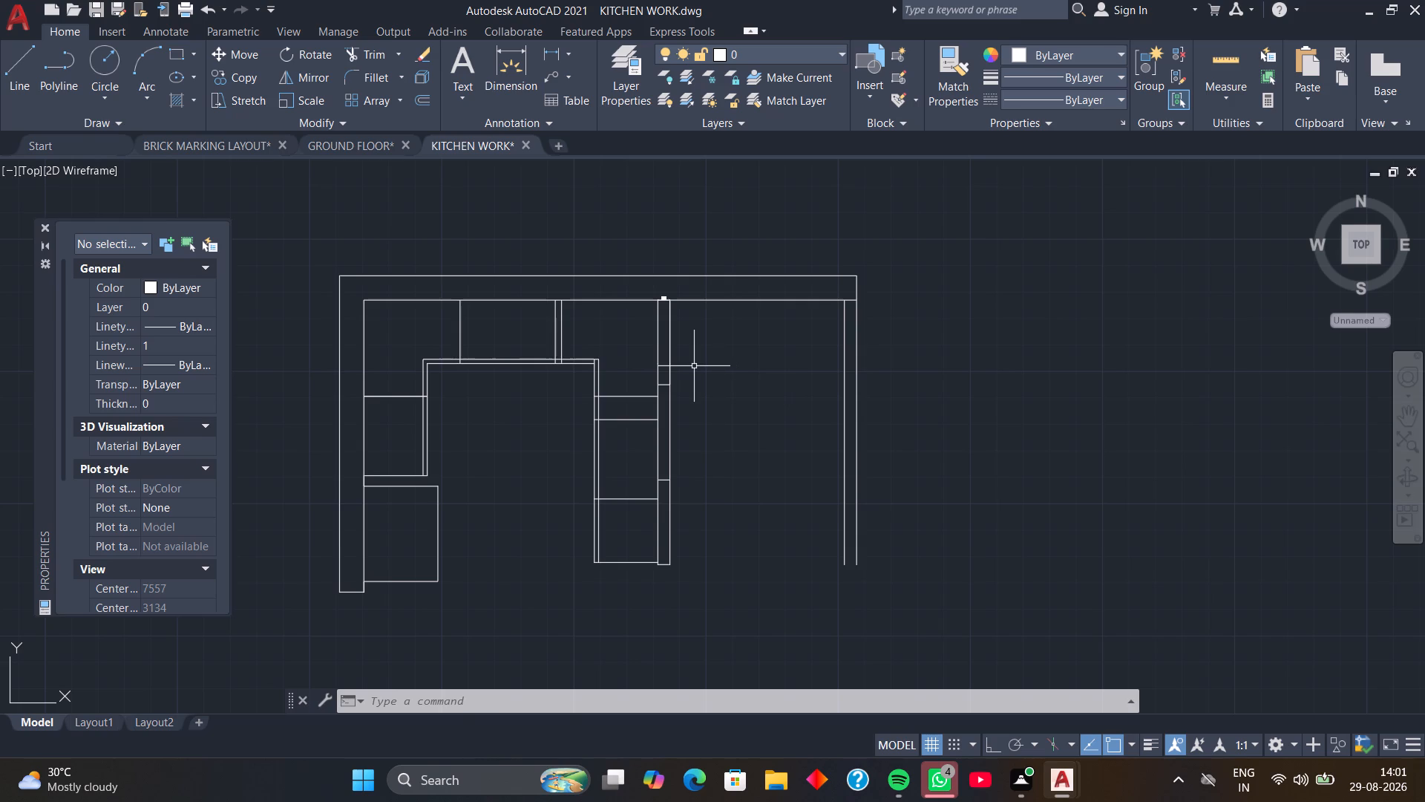
key("l")
key("space")
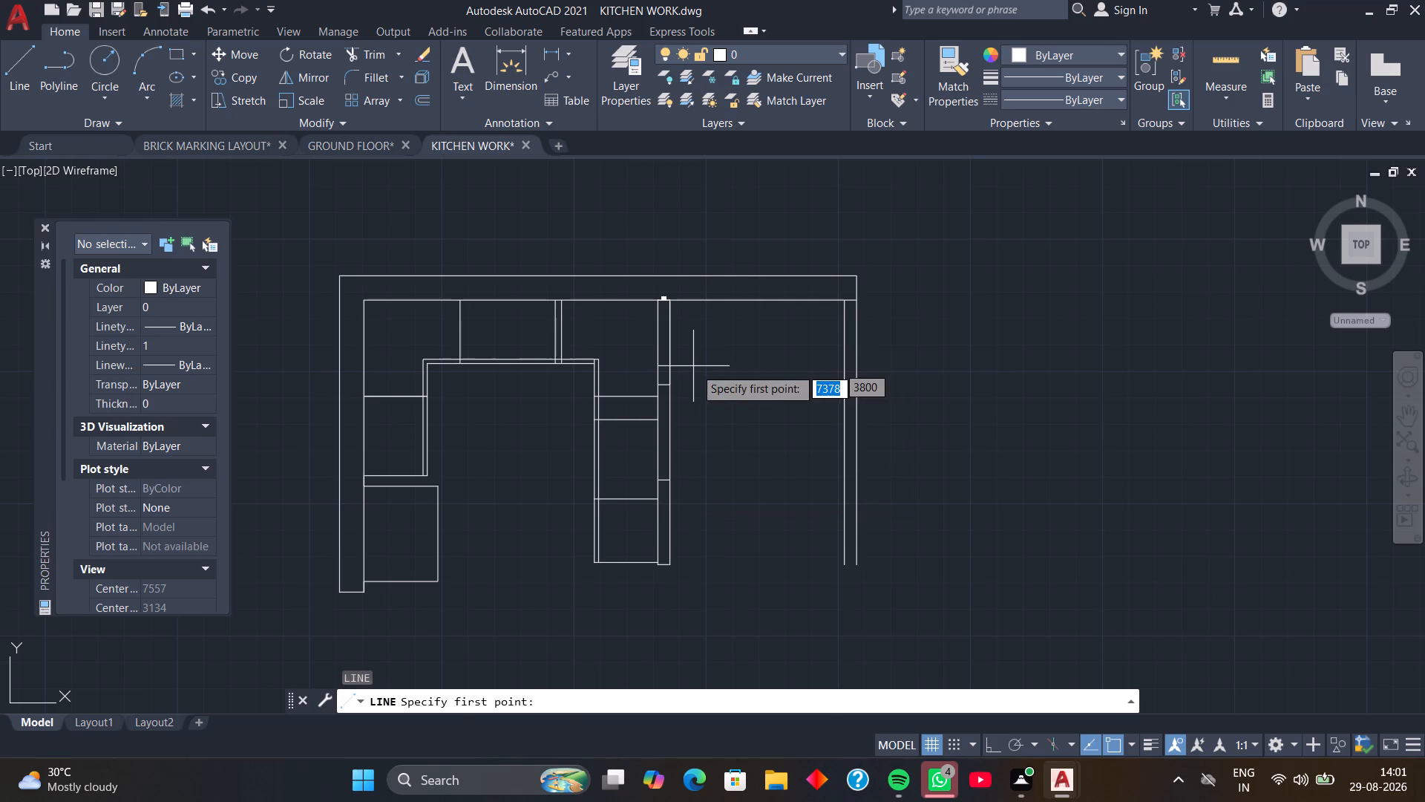
left_click(856, 273)
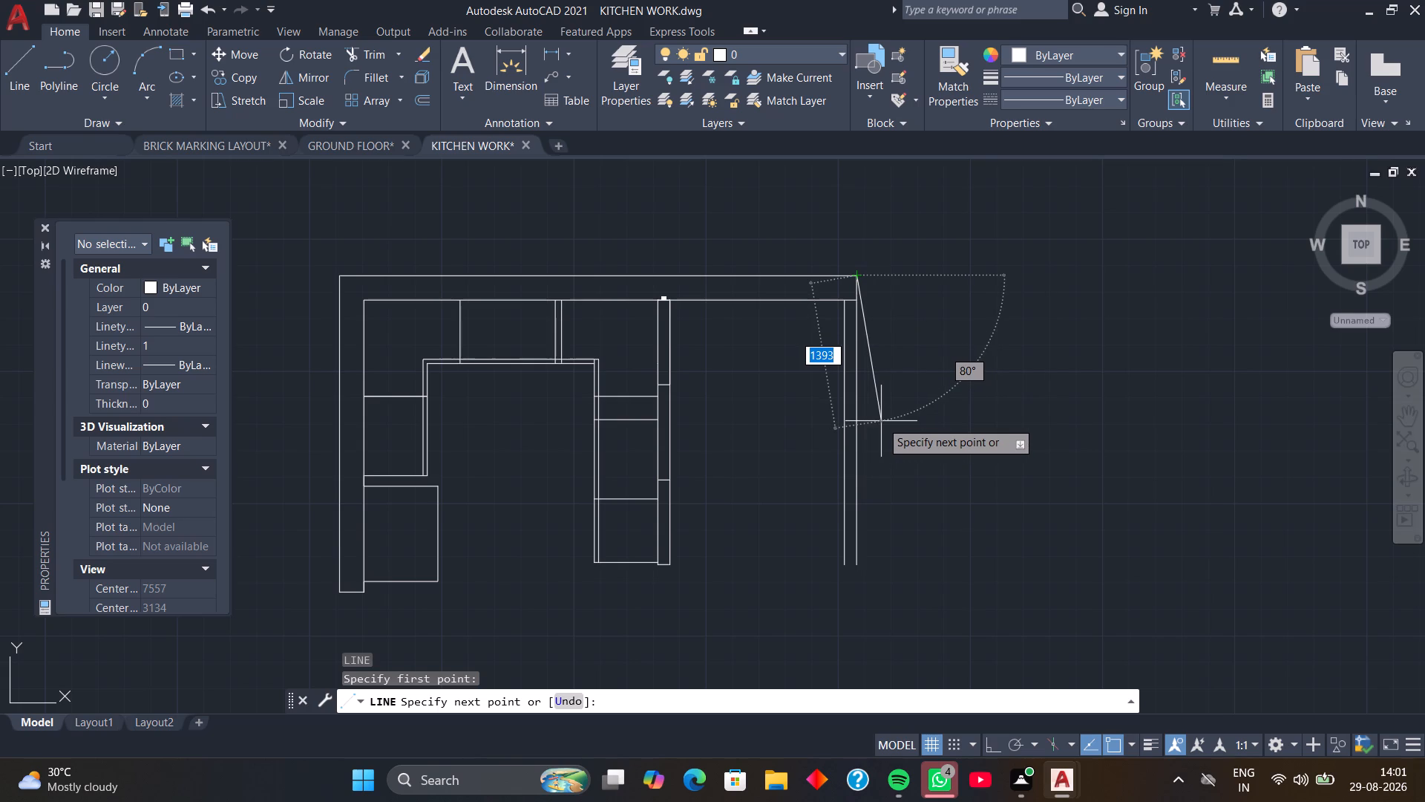
key("F8")
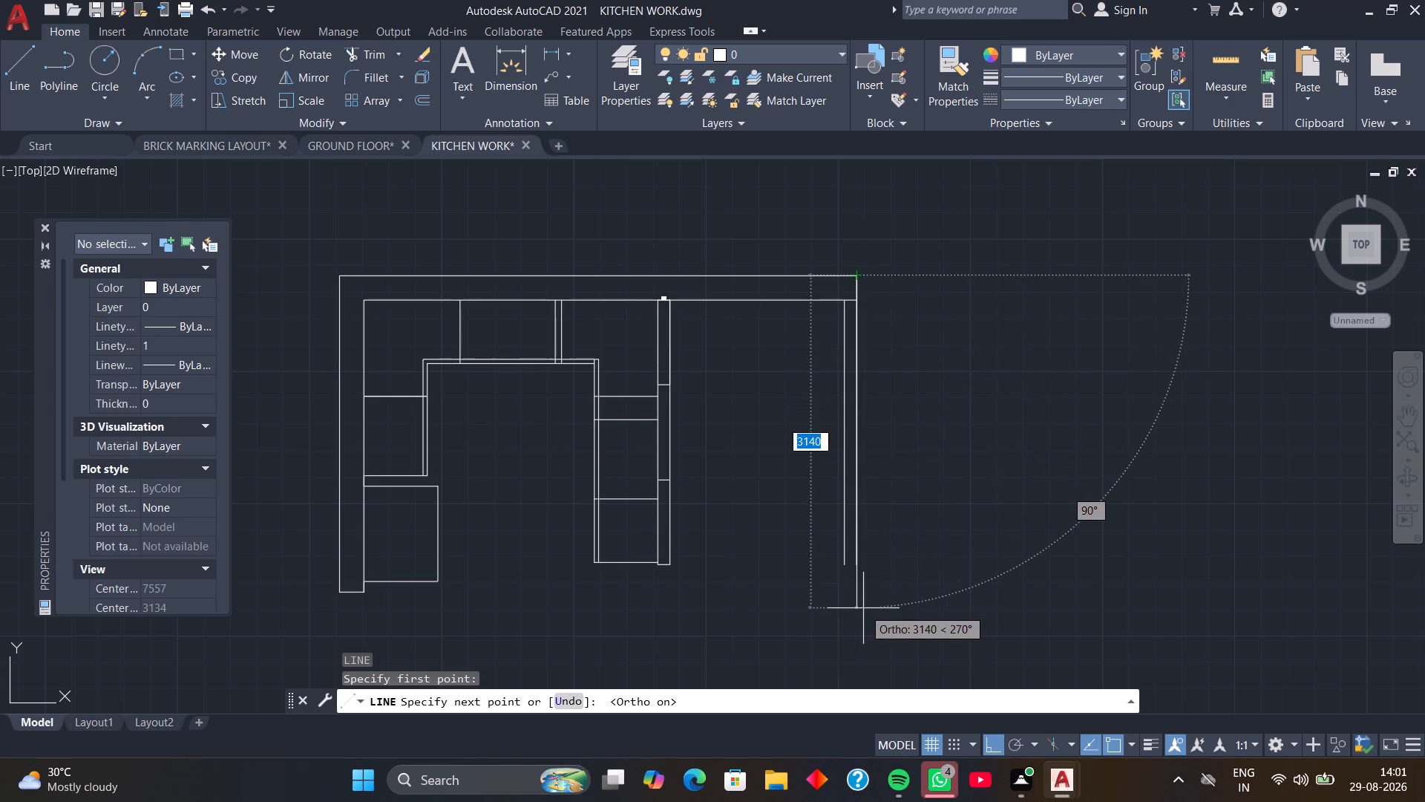
type("2700")
key("Return")
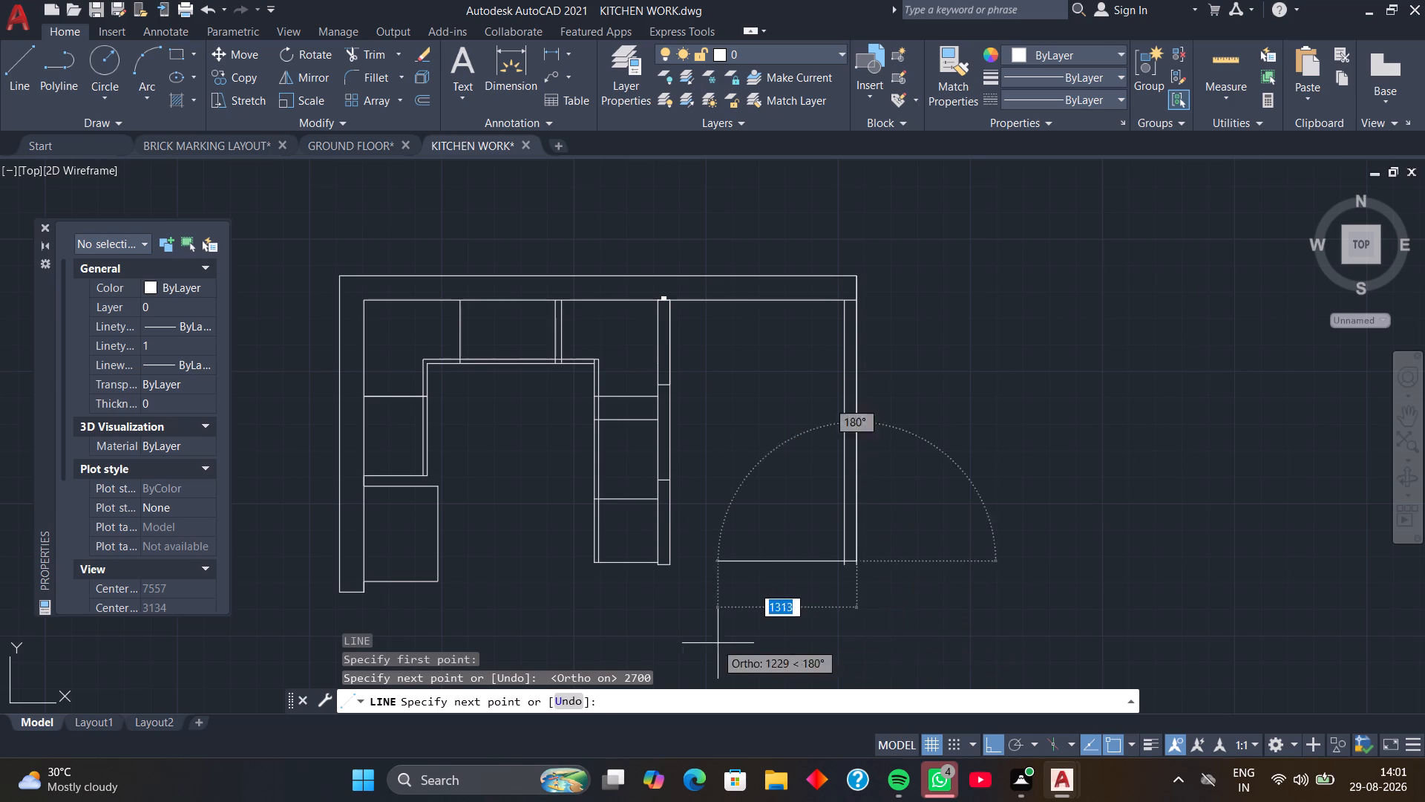
key("space")
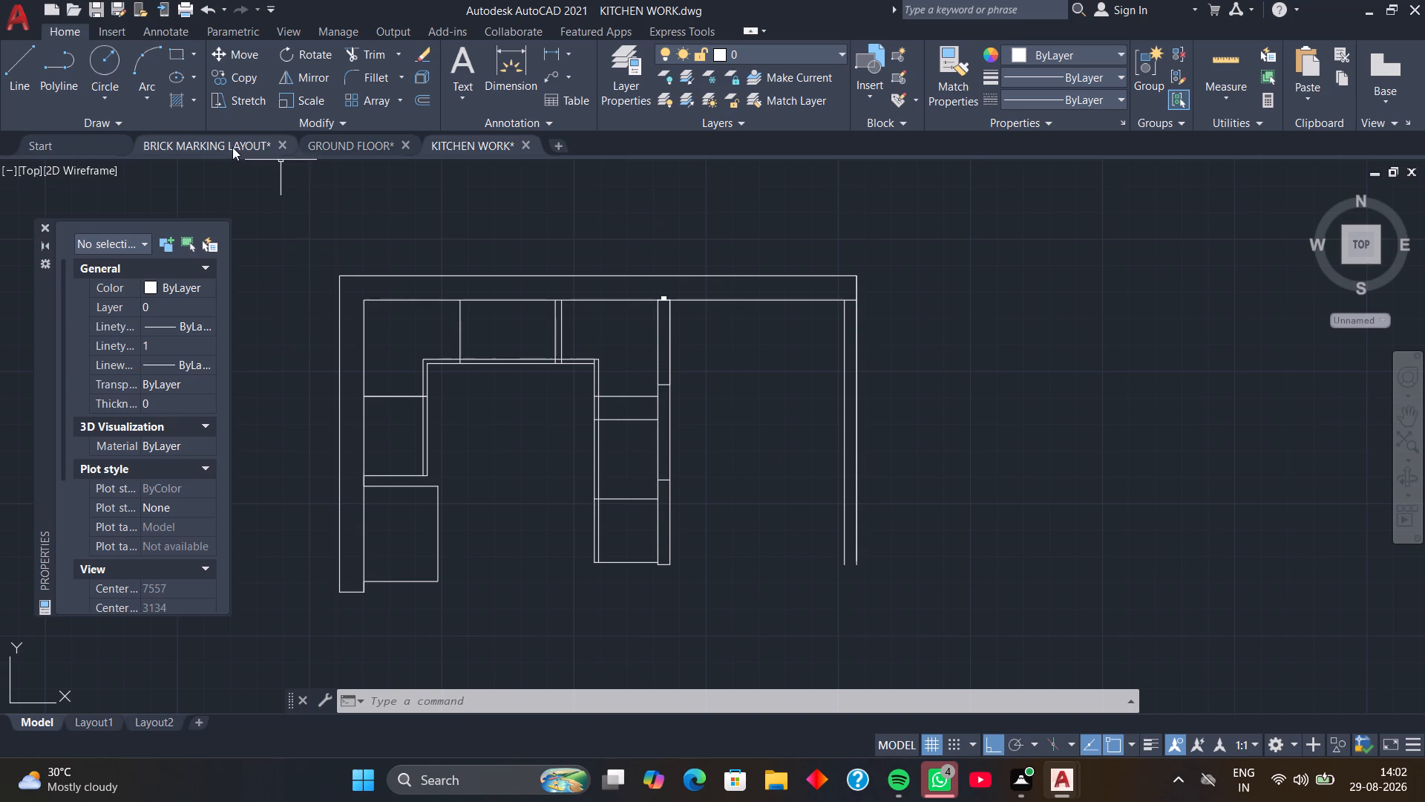
Switch to the BRICK MARKING LAYOUT drawing and examine its ground, first, second and terrace floor plans.
left_click(213, 146)
middle_click_drag(790, 416, 789, 416)
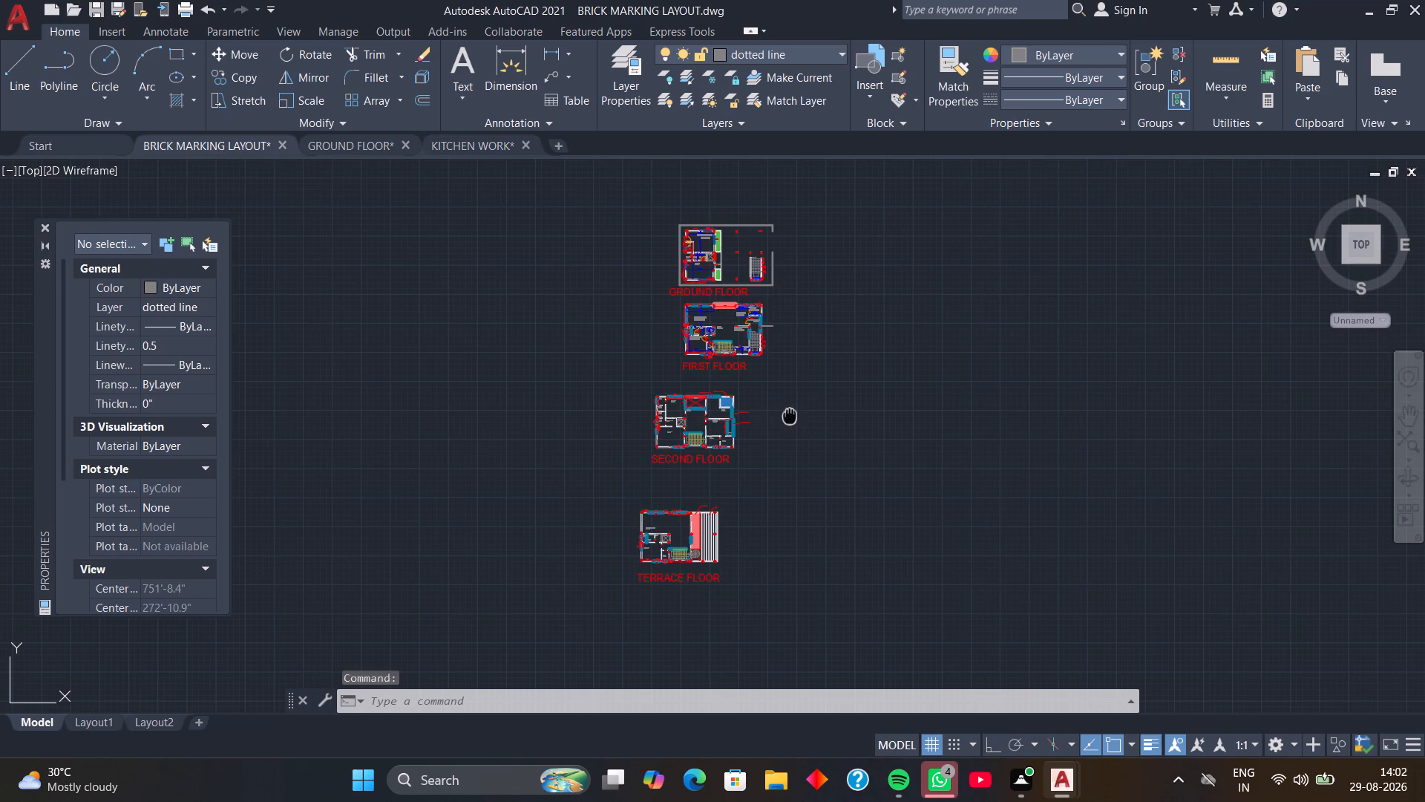
middle_click_drag(789, 416, 723, 414)
scroll(672, 423, "up", 3)
scroll(672, 423, "down", 2)
middle_click_drag(689, 425, 728, 462)
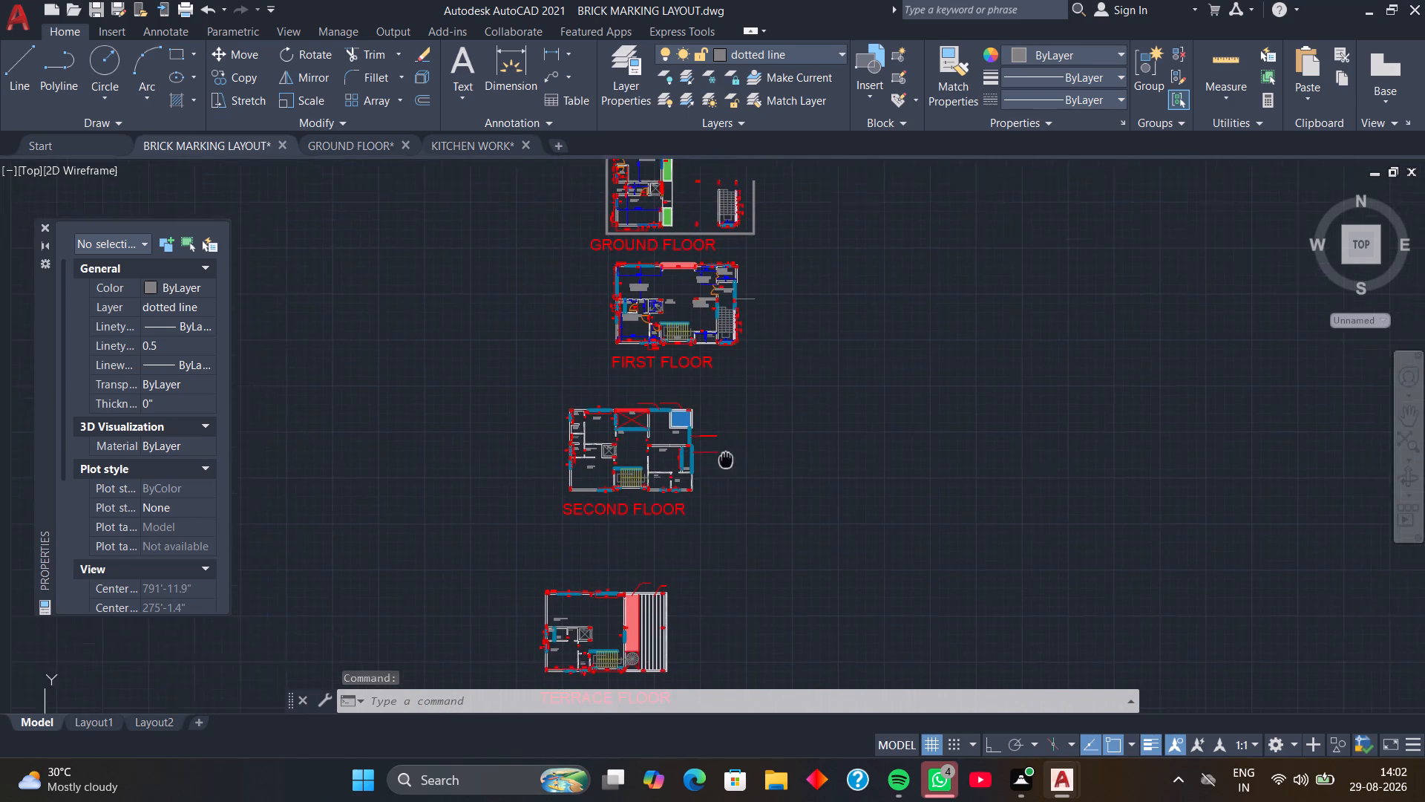
middle_click_drag(728, 462, 740, 484)
scroll(753, 474, "down", 1)
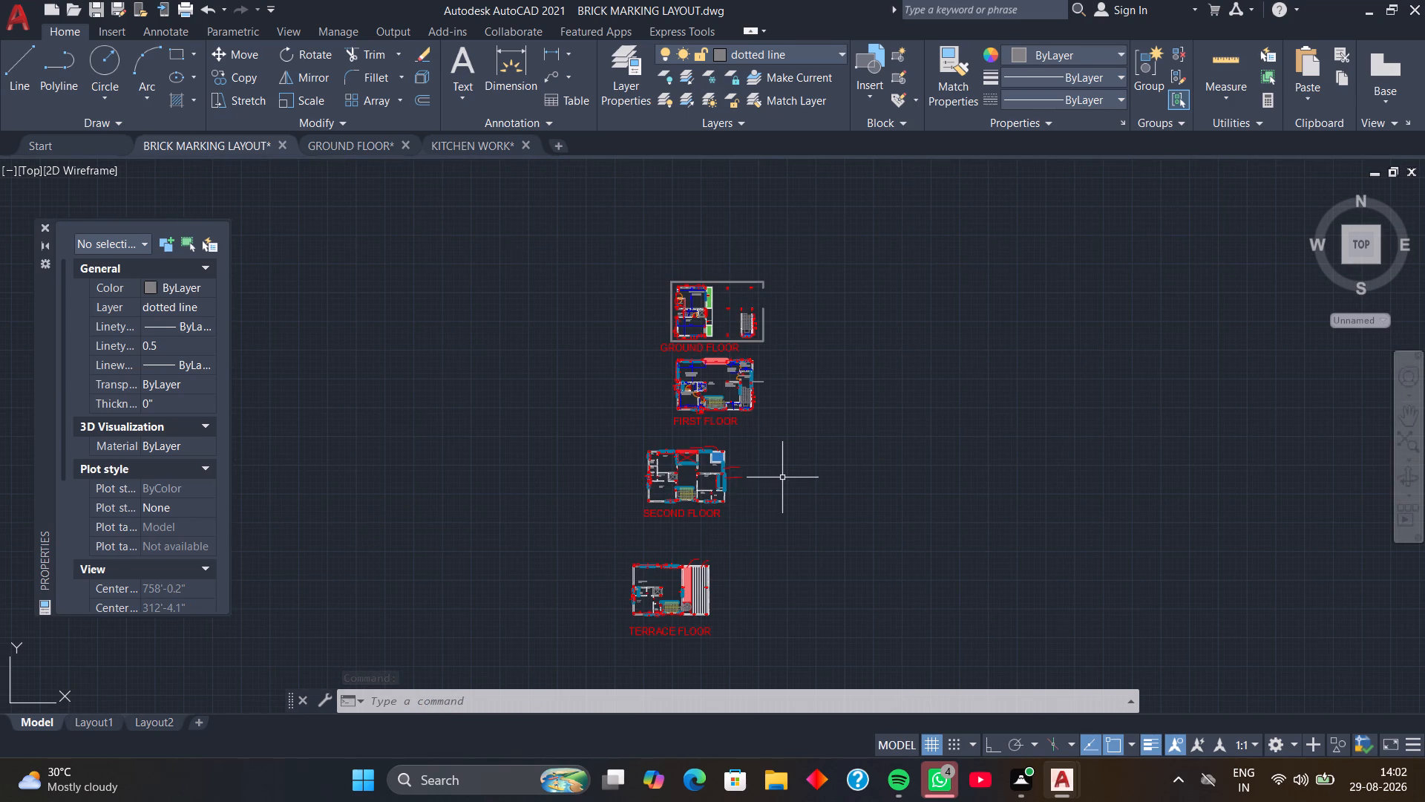
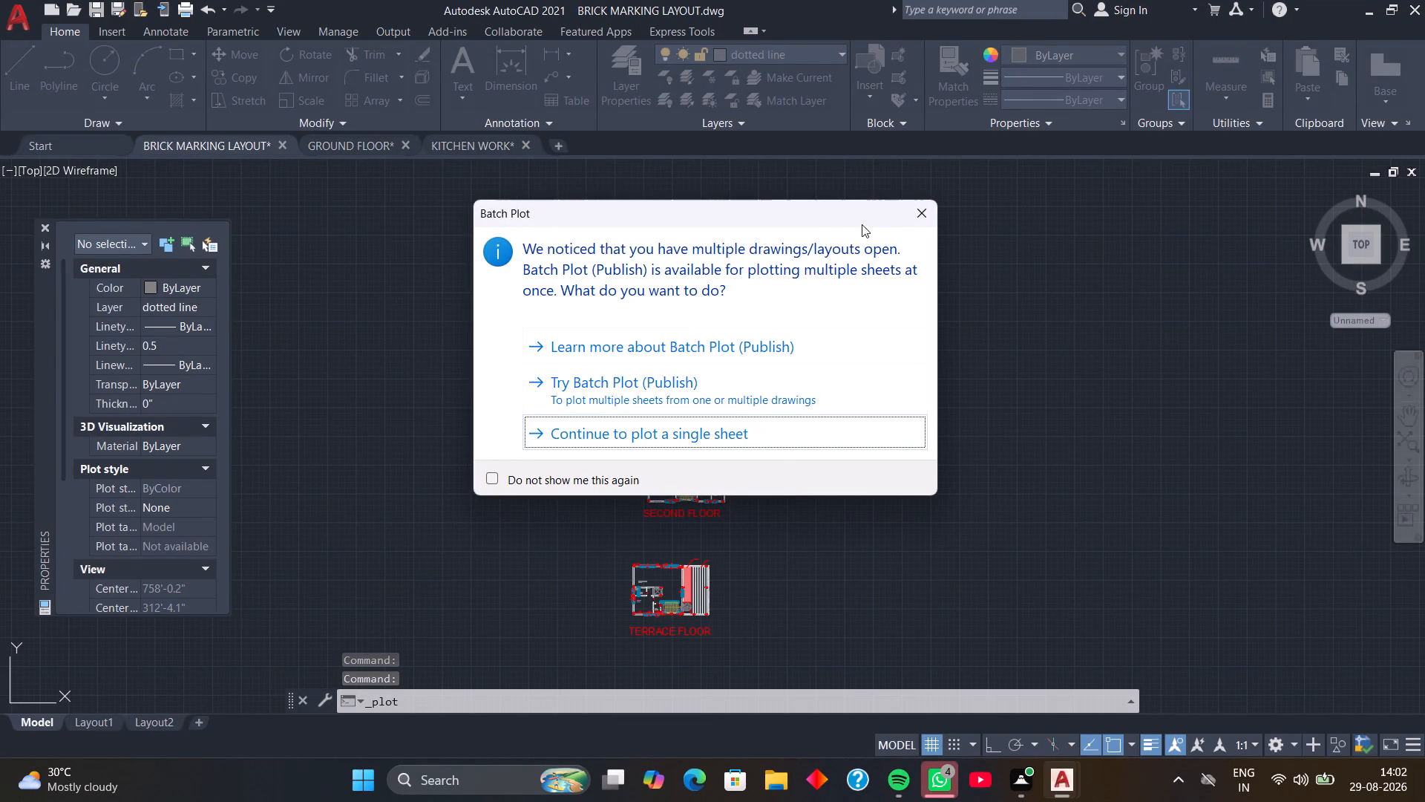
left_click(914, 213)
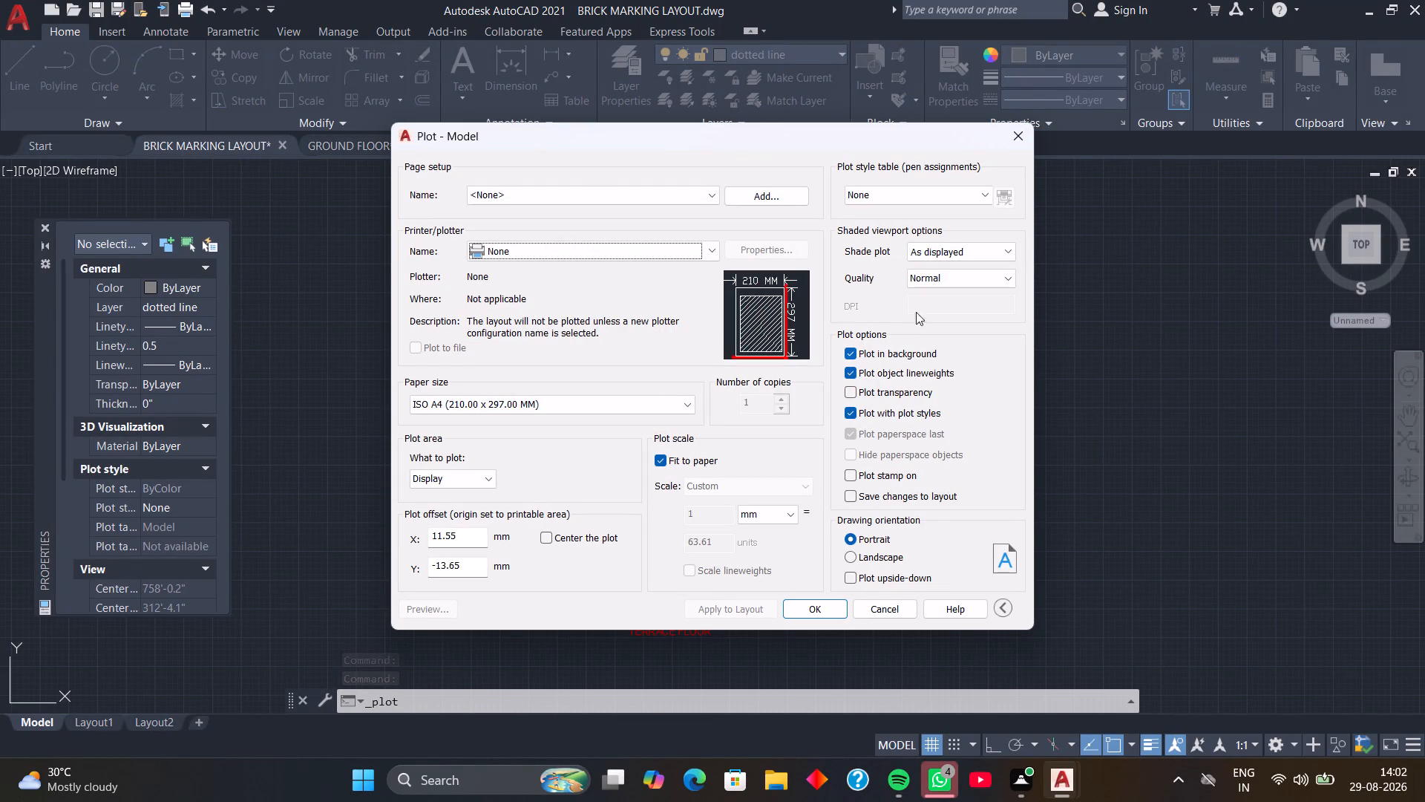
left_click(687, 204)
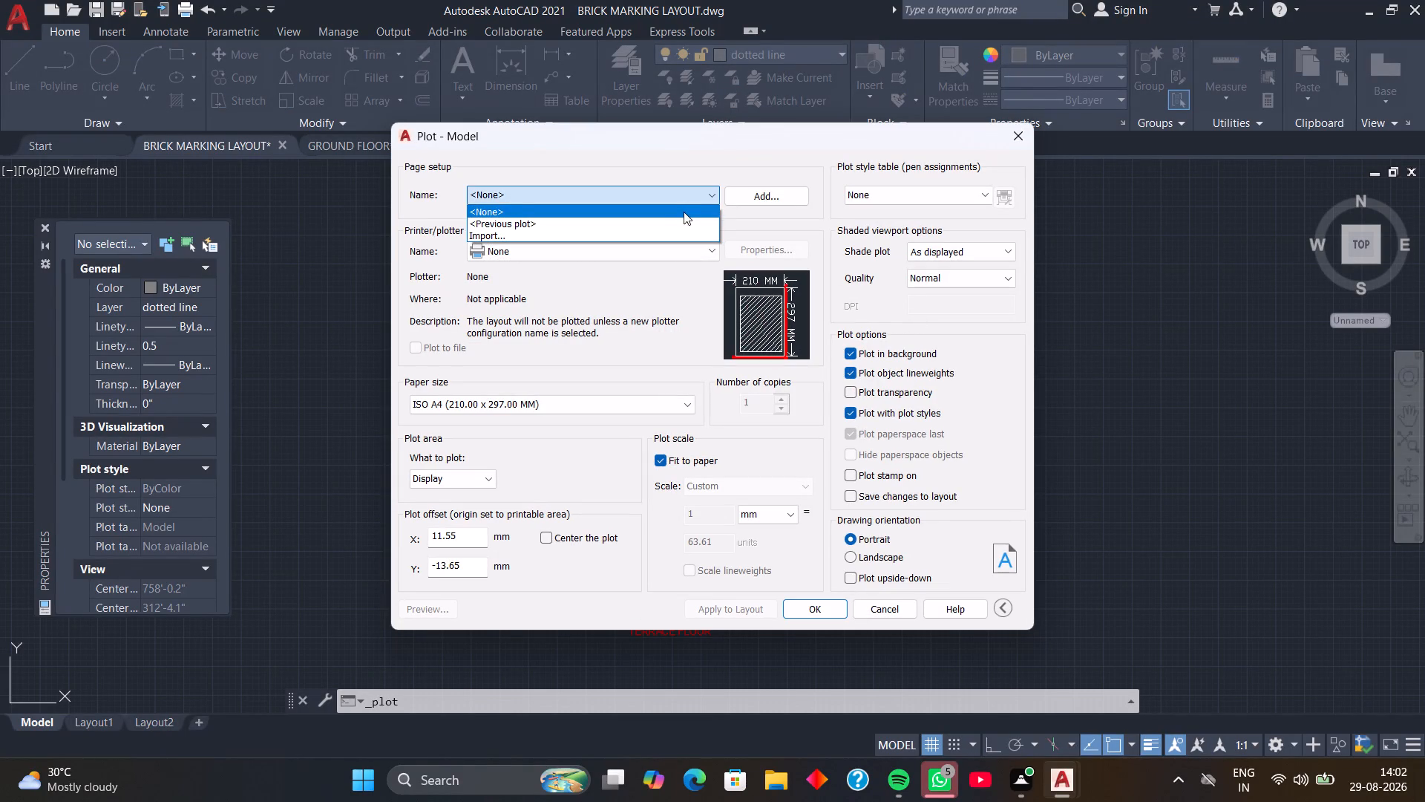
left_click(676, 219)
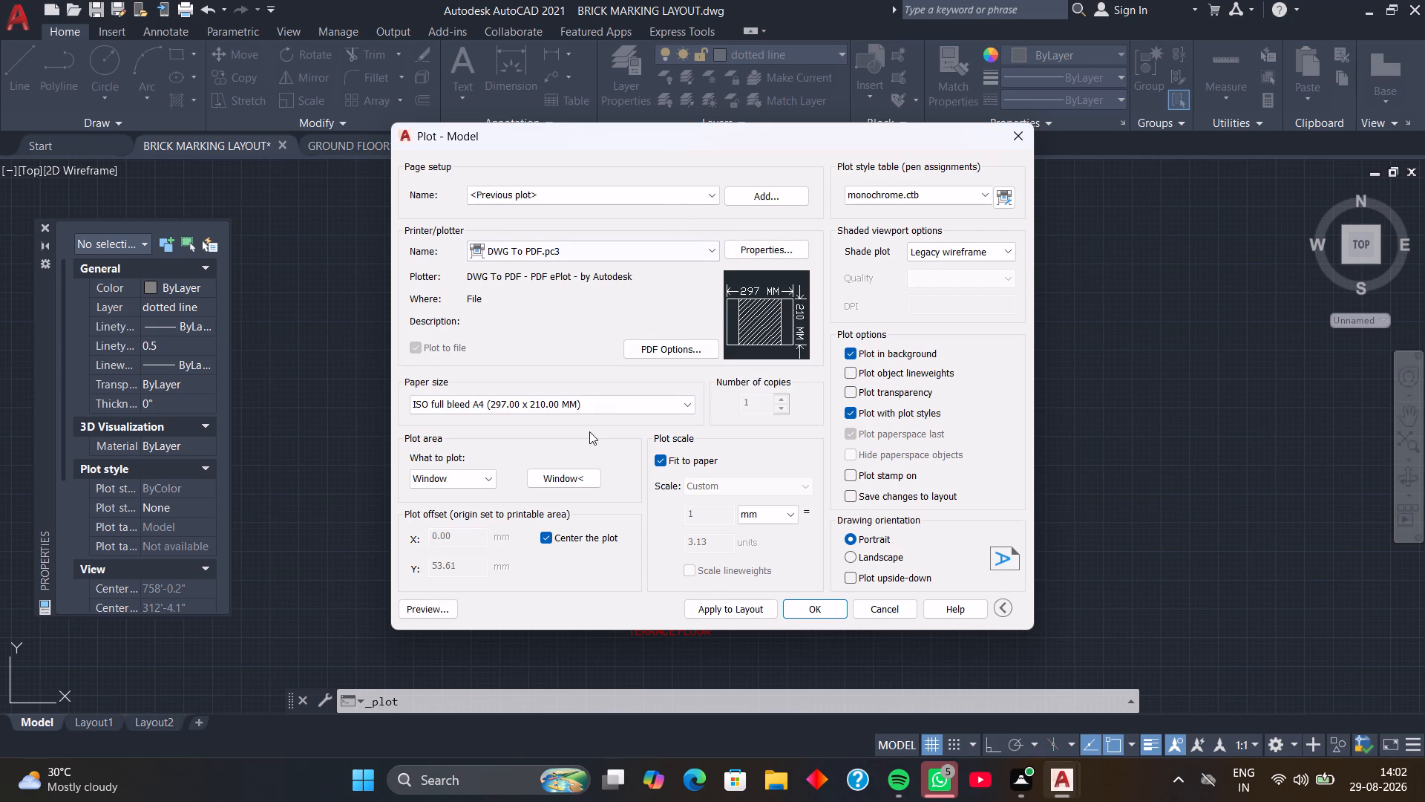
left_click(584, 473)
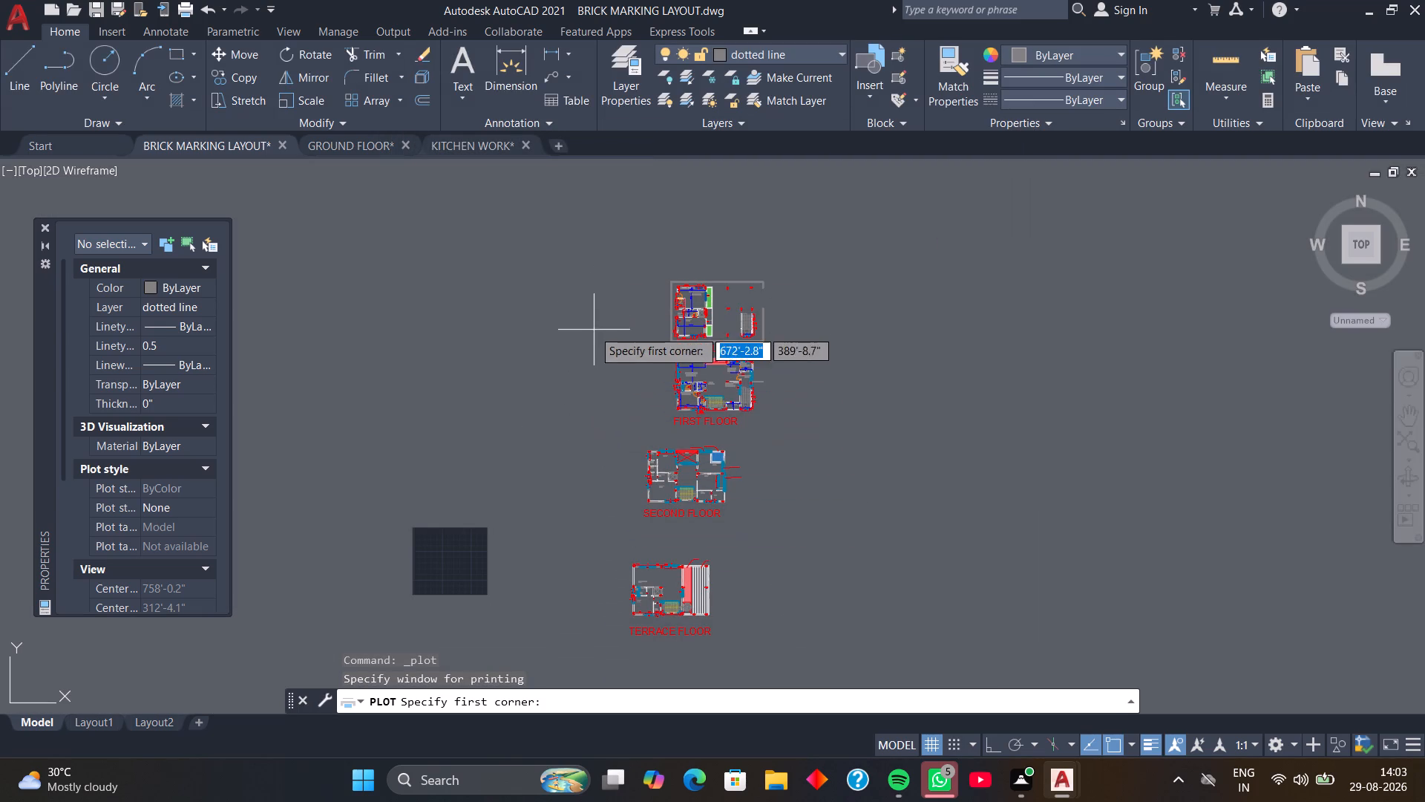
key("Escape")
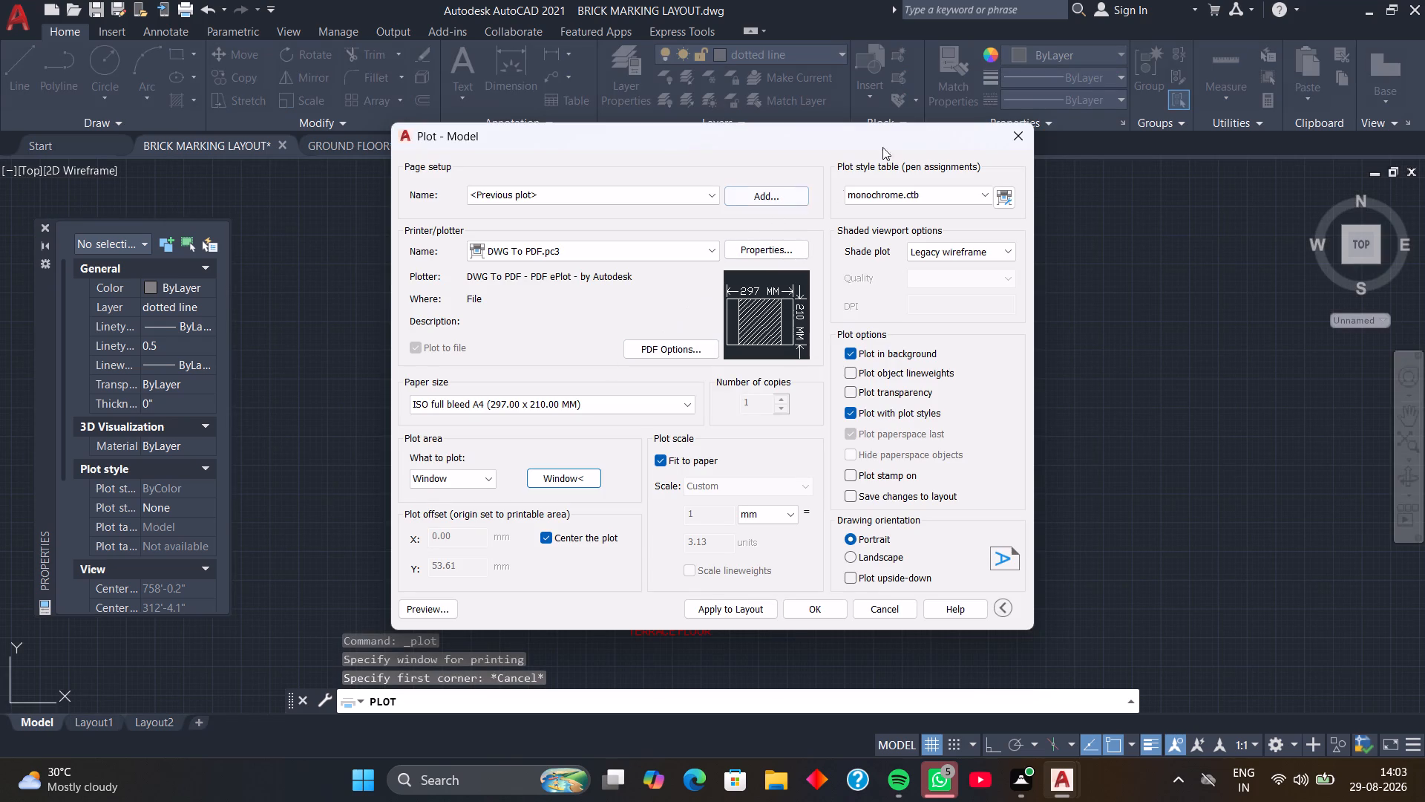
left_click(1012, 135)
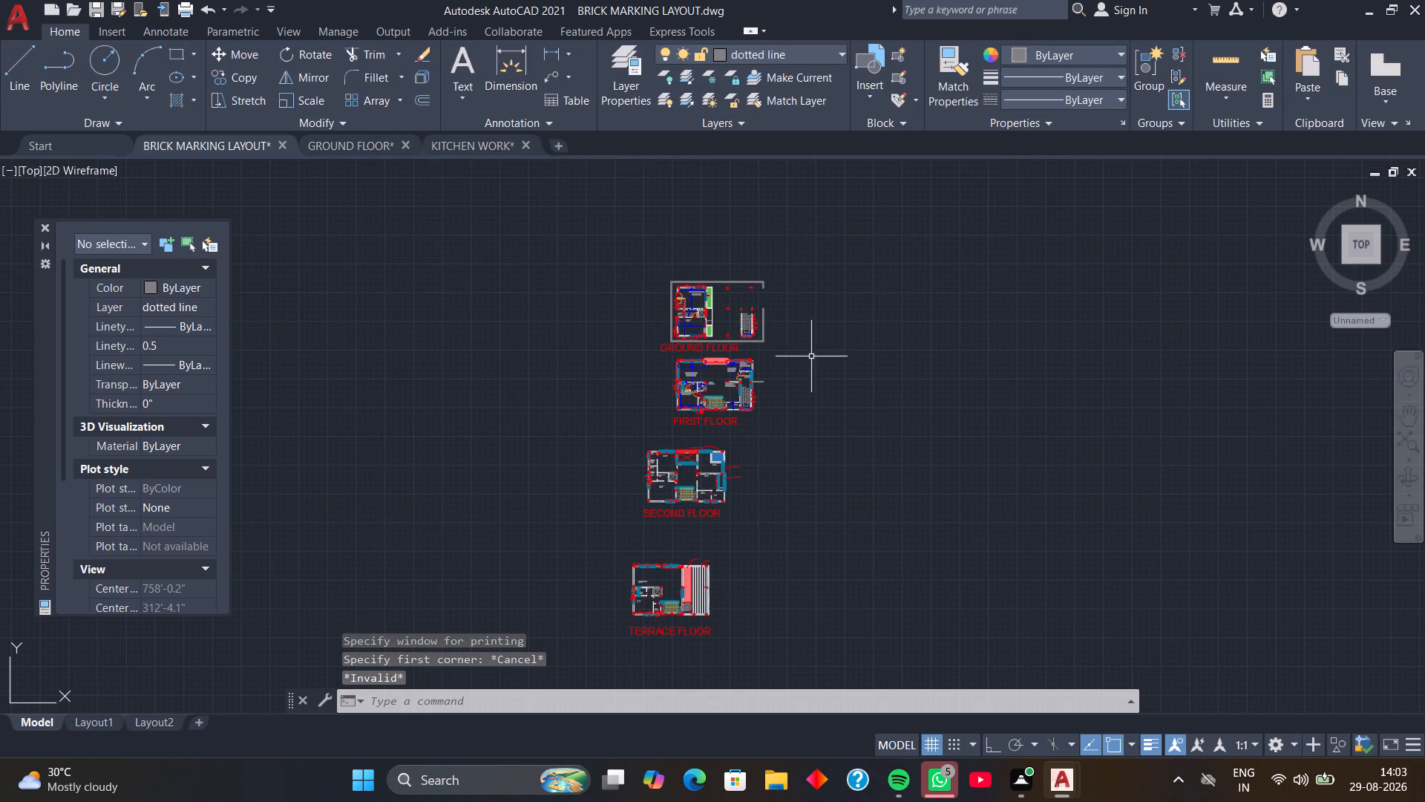
Set the text height of the GROUND FLOOR title to 2'.
scroll(813, 358, "up", 2)
middle_click_drag(661, 410, 756, 361)
scroll(743, 369, "up", 2)
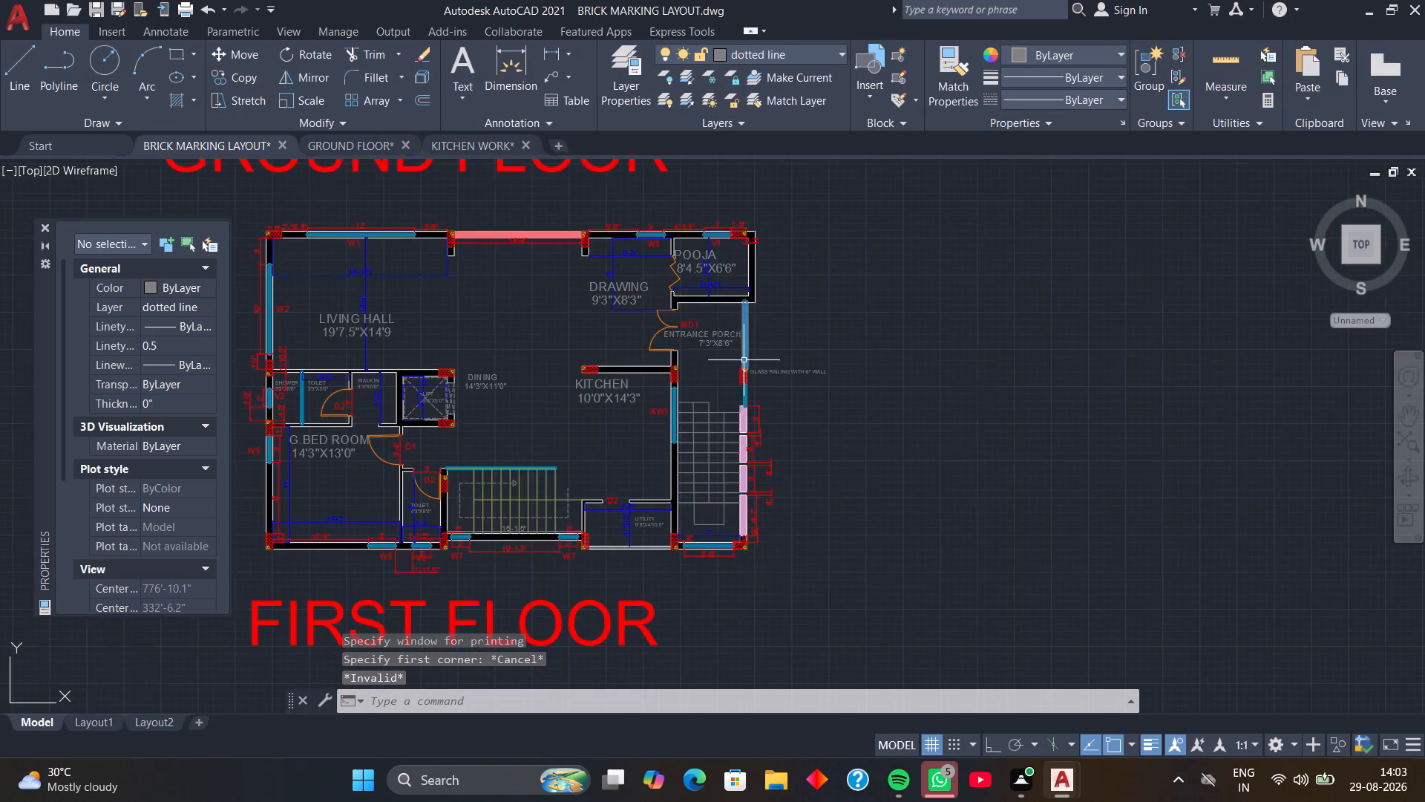
scroll(719, 356, "up", 3)
scroll(724, 345, "down", 4)
scroll(684, 291, "down", 3)
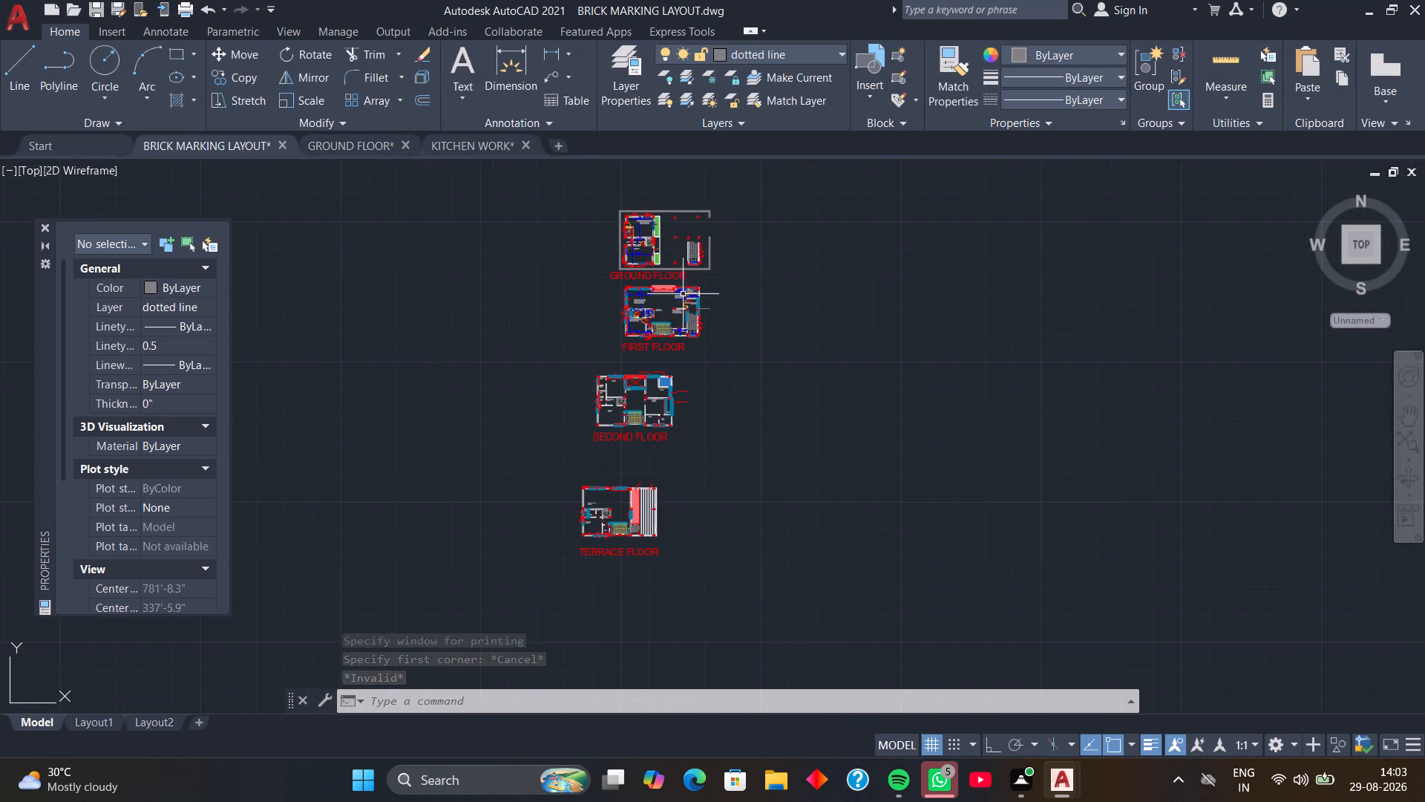
scroll(669, 283, "up", 4)
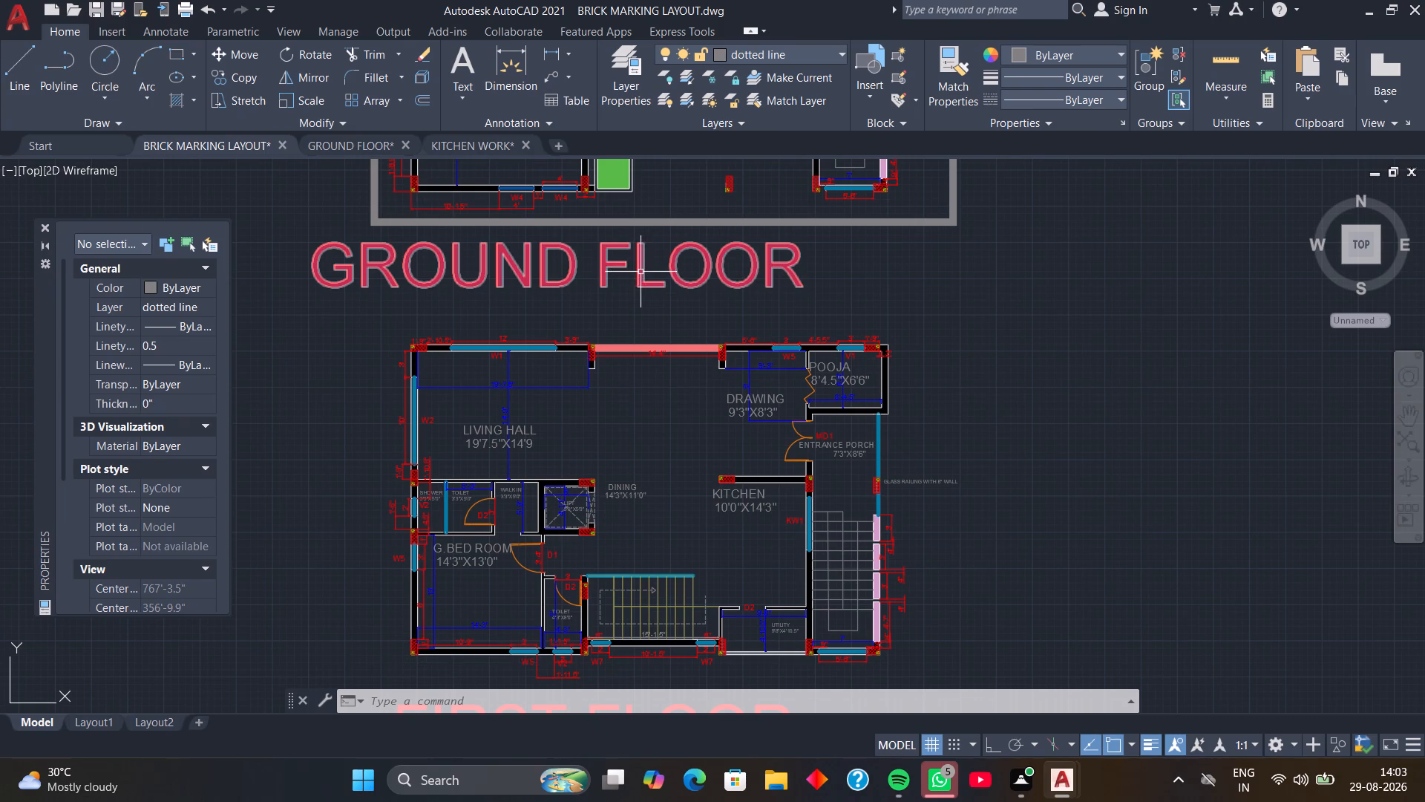
left_click(640, 272)
left_click(626, 285)
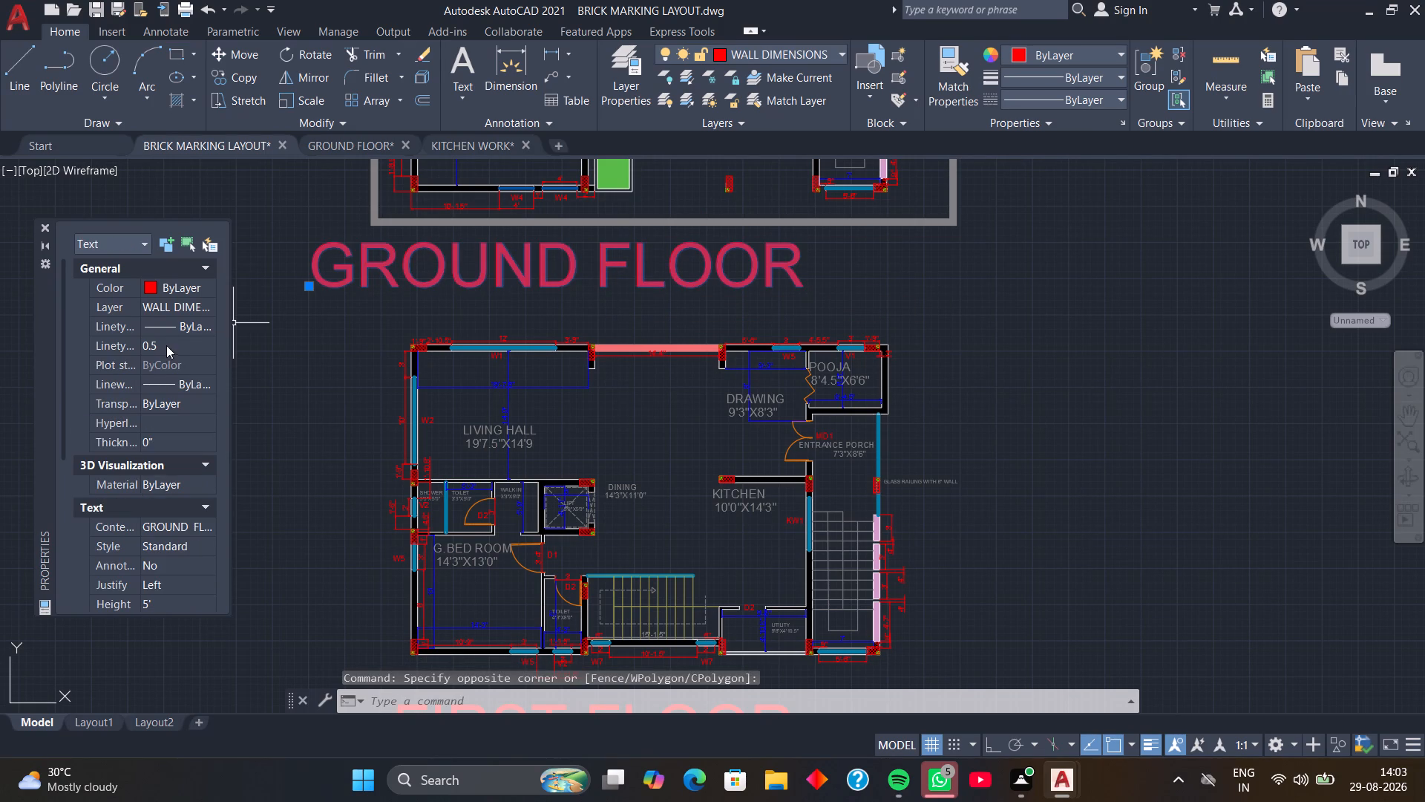
scroll(189, 334, "down", 3)
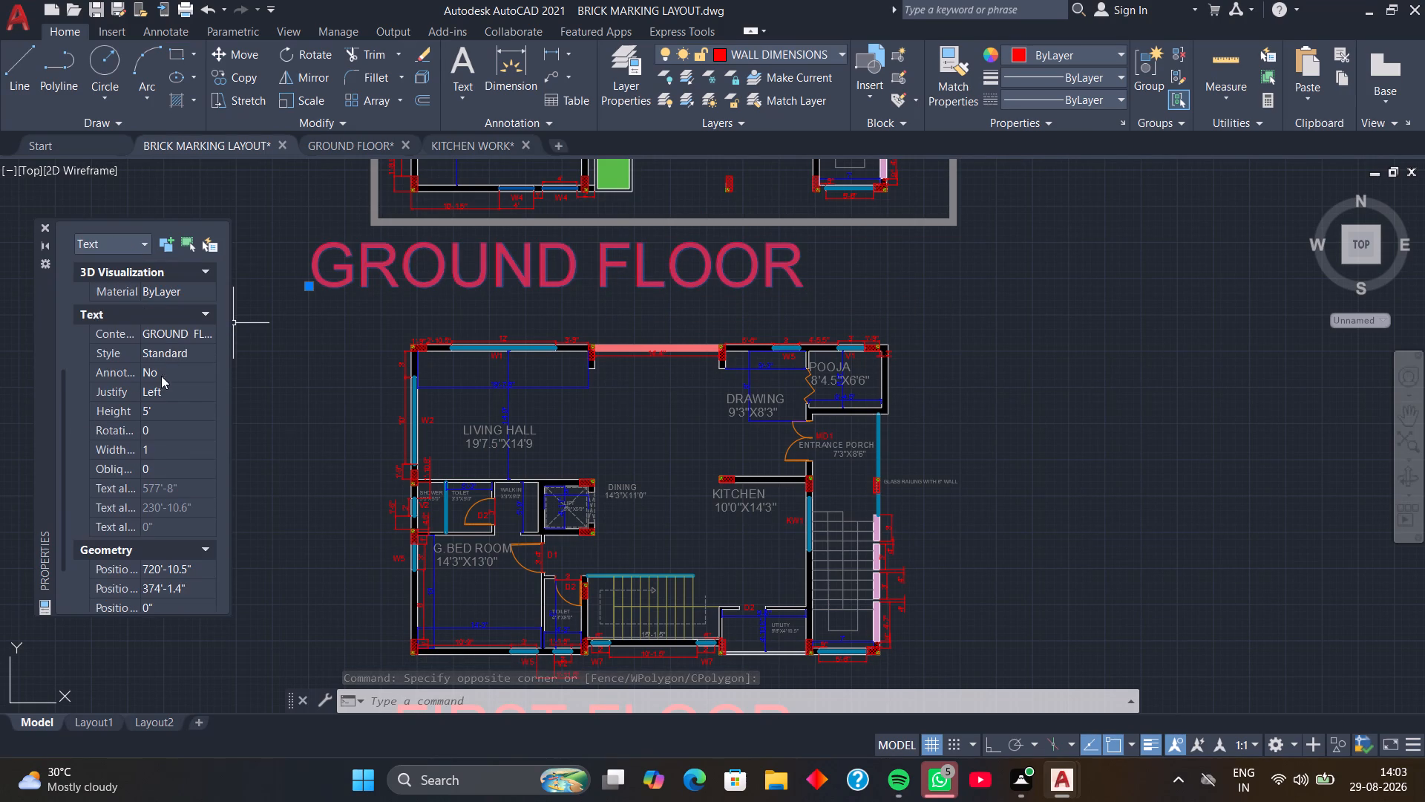
left_click(170, 407)
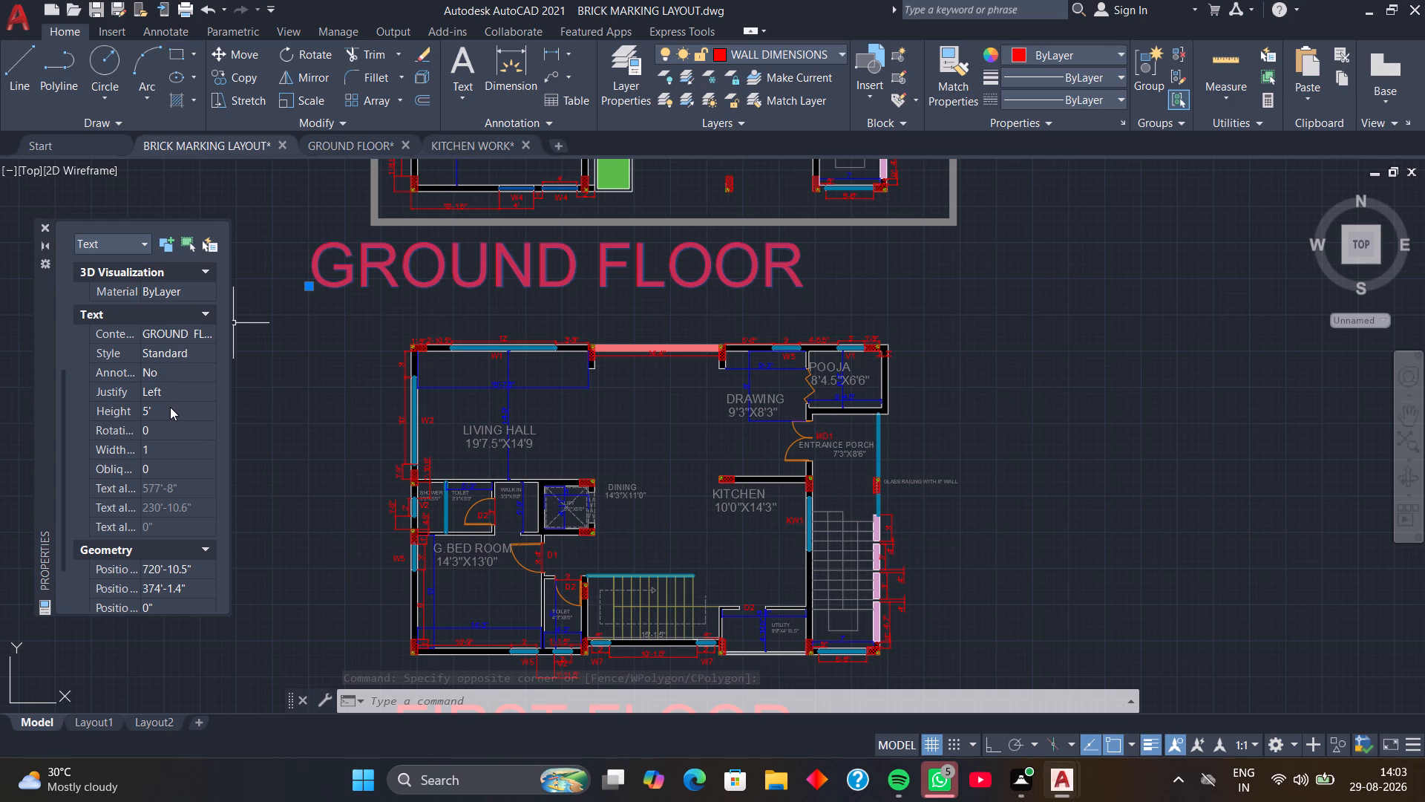
key("BackSpace")
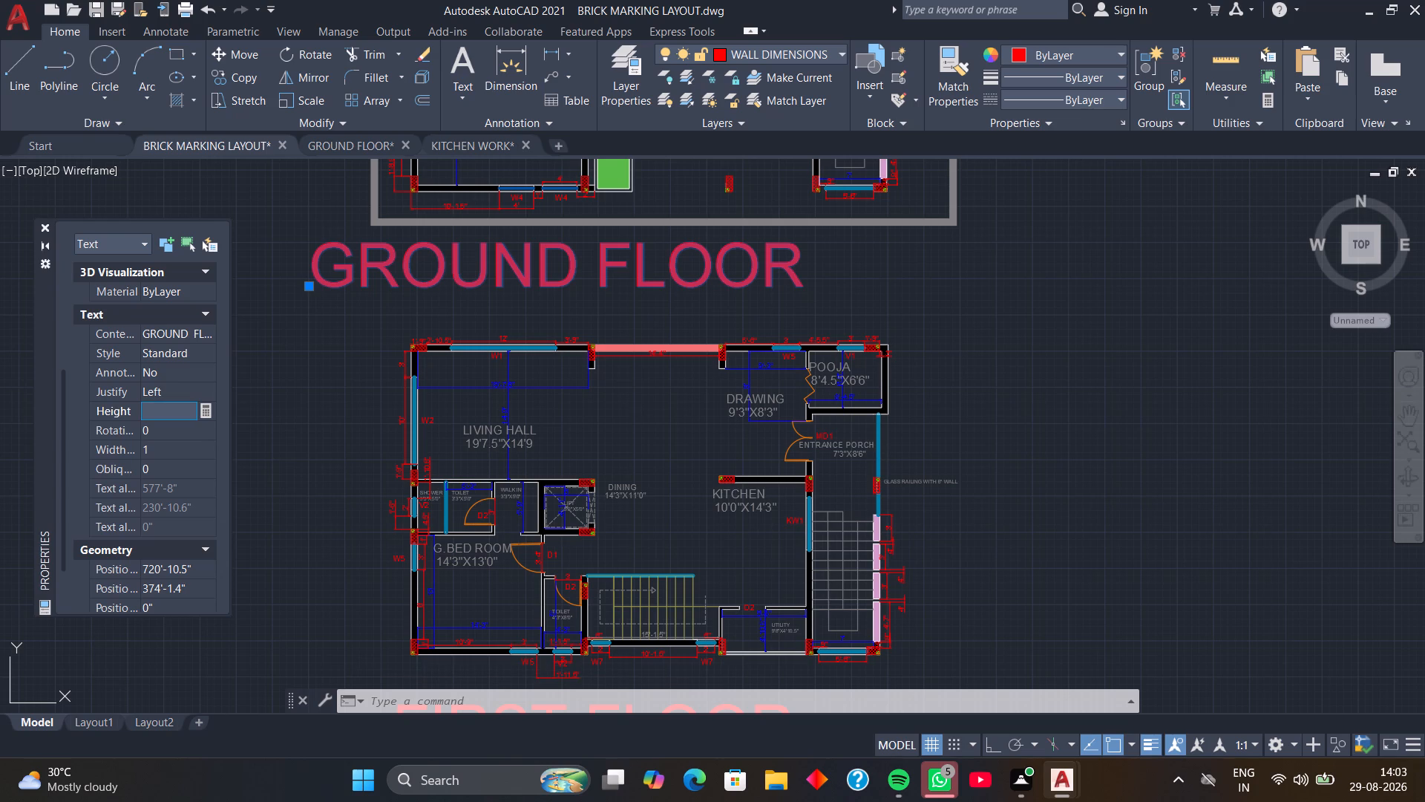
key("2")
key("apostrophe")
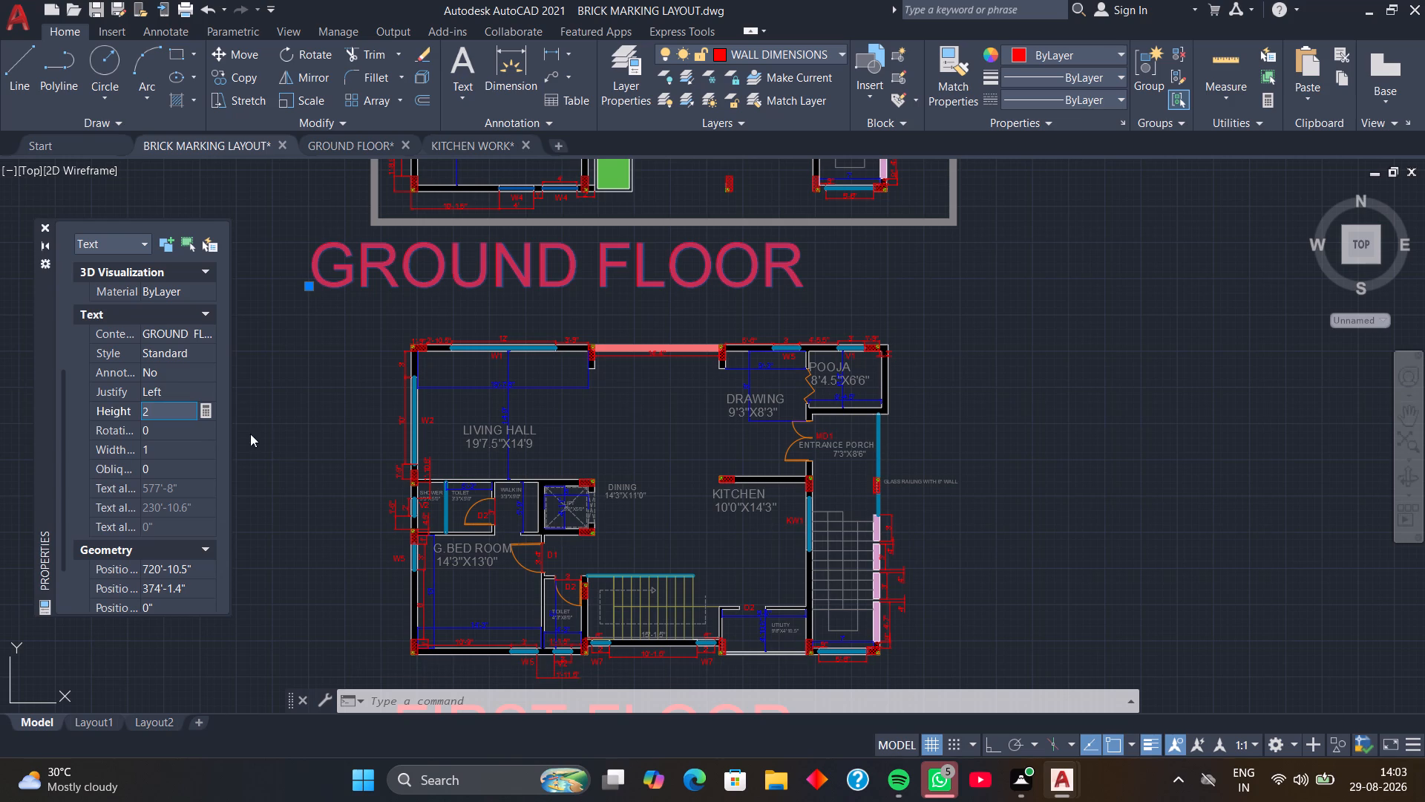
left_click(249, 428)
scroll(708, 417, "down", 3)
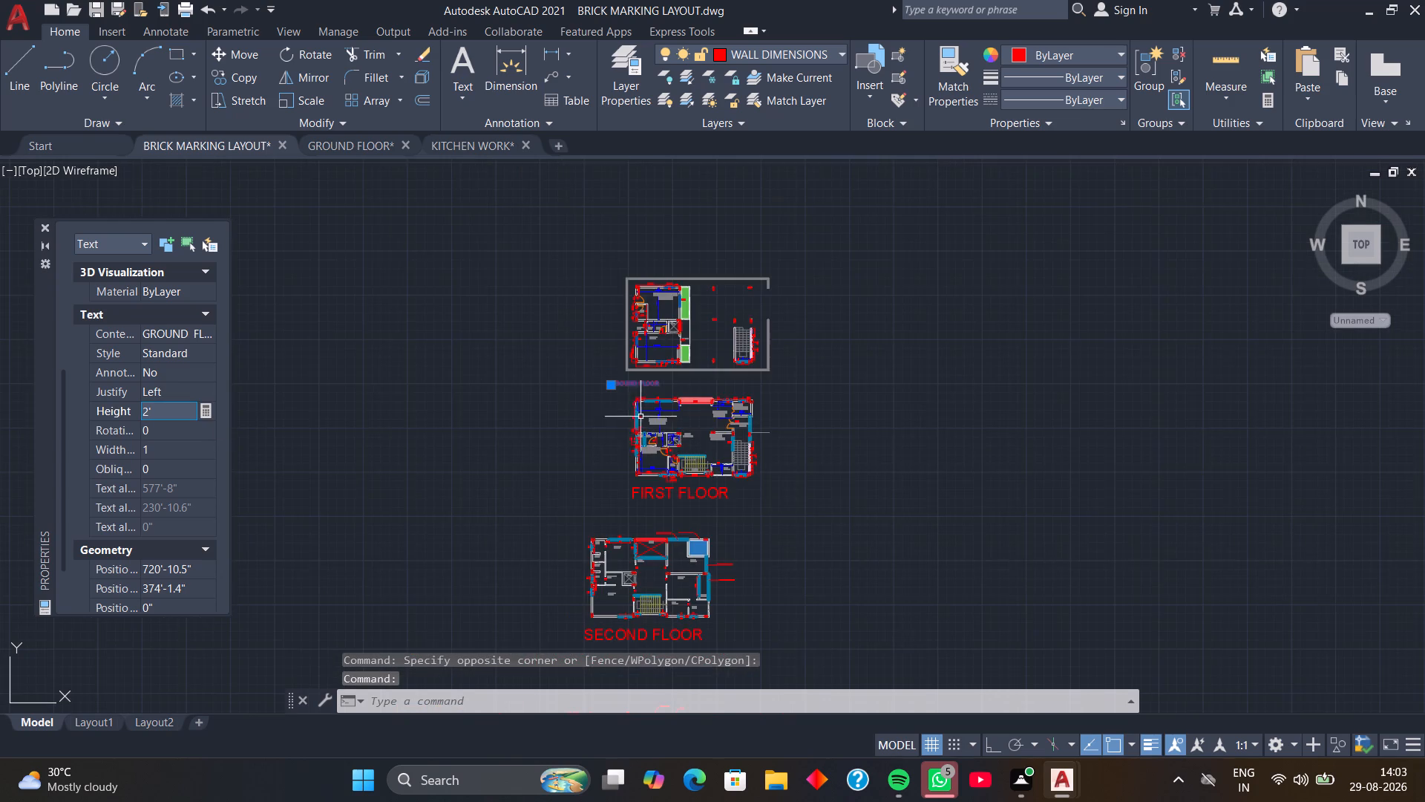
scroll(649, 415, "up", 2)
middle_click_drag(651, 417, 646, 349)
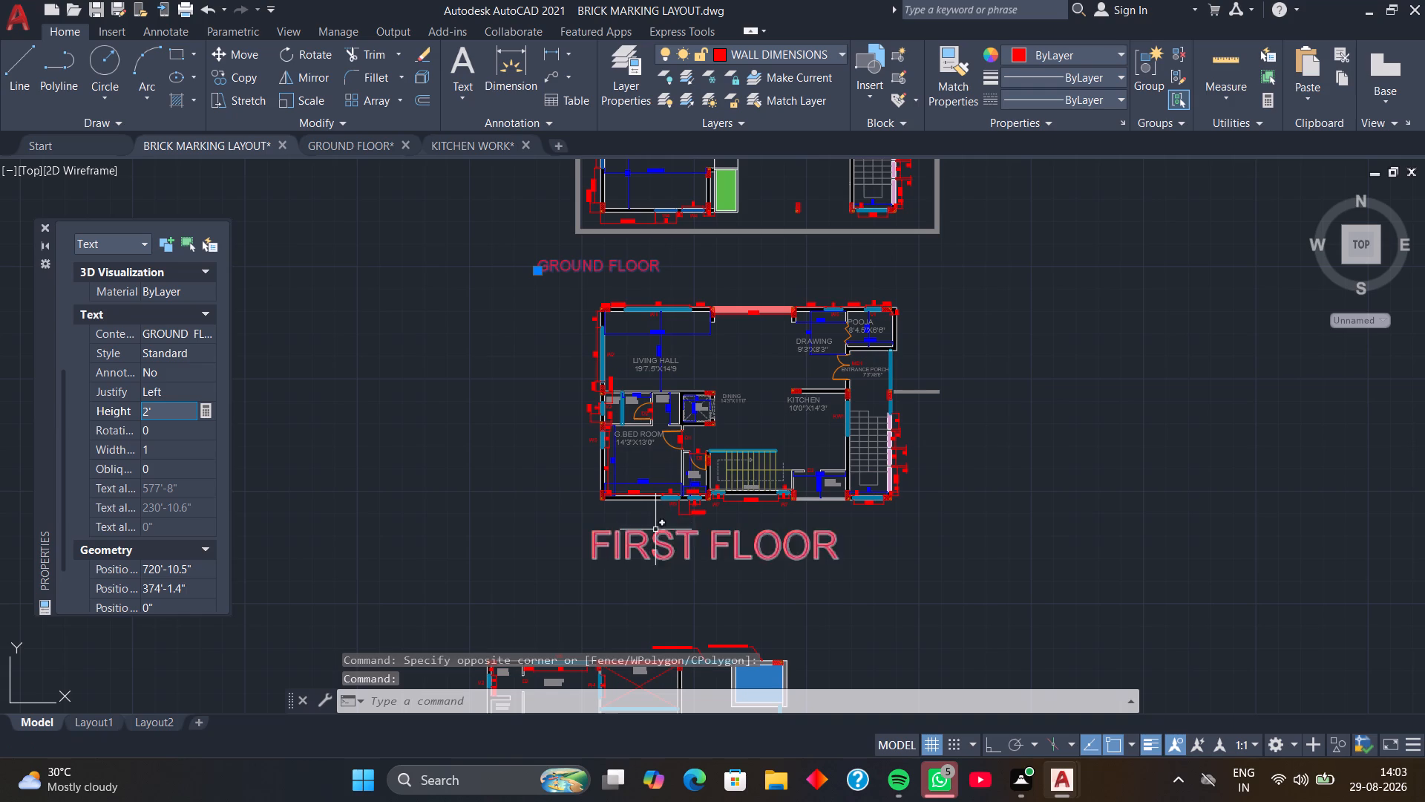
key("Escape")
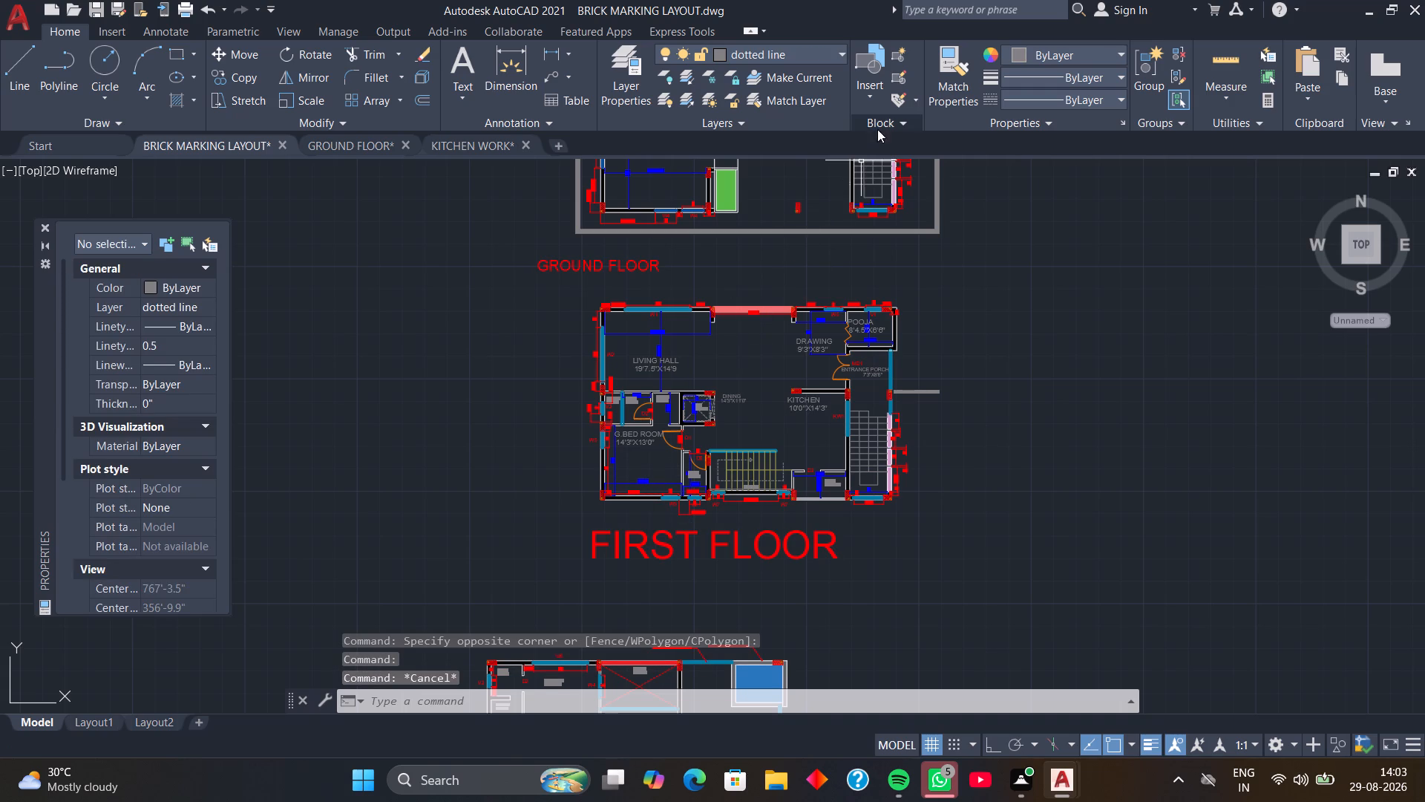
Match the properties of the GROUND FLOOR title onto the FIRST FLOOR, SECOND FLOOR and TERRACE FLOOR titles.
left_click(960, 76)
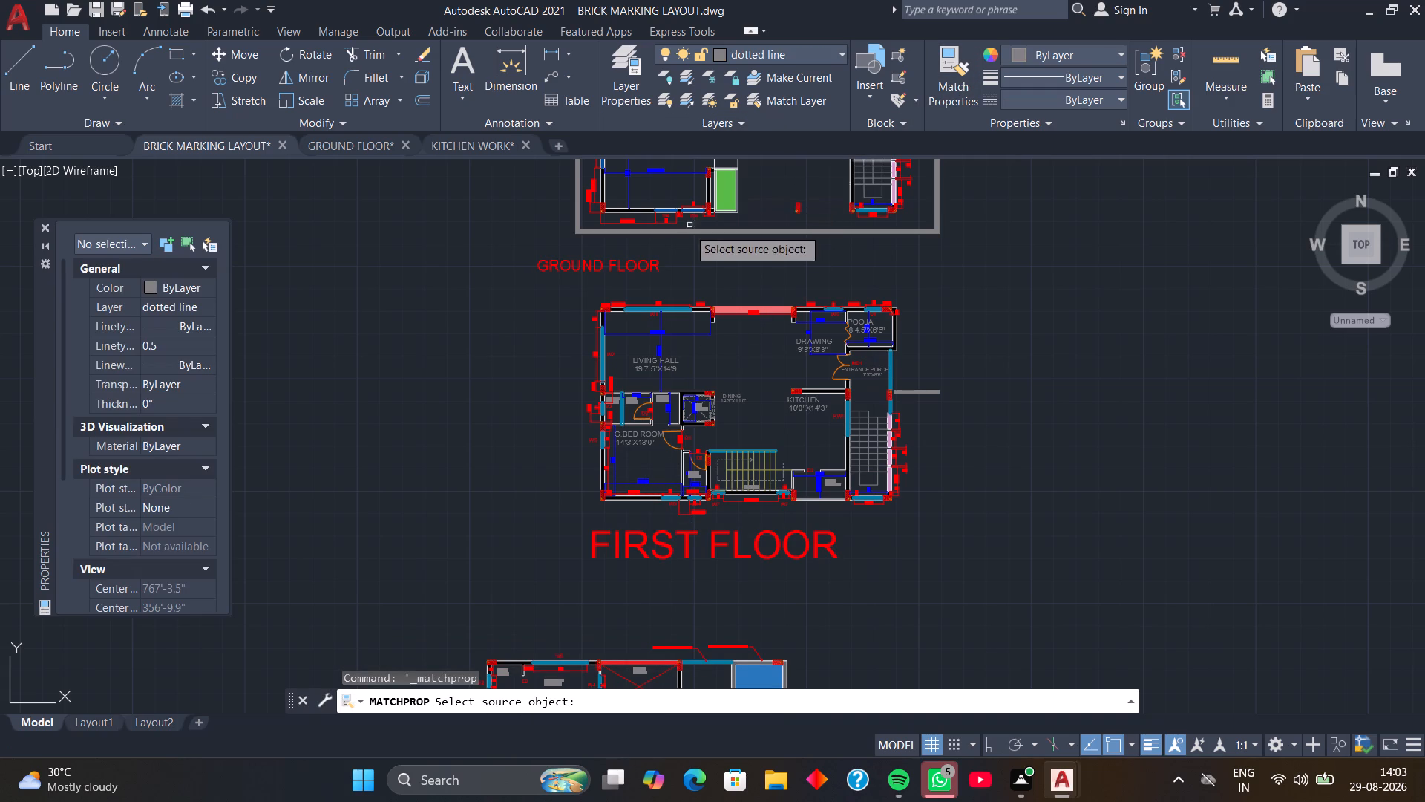
left_click(657, 268)
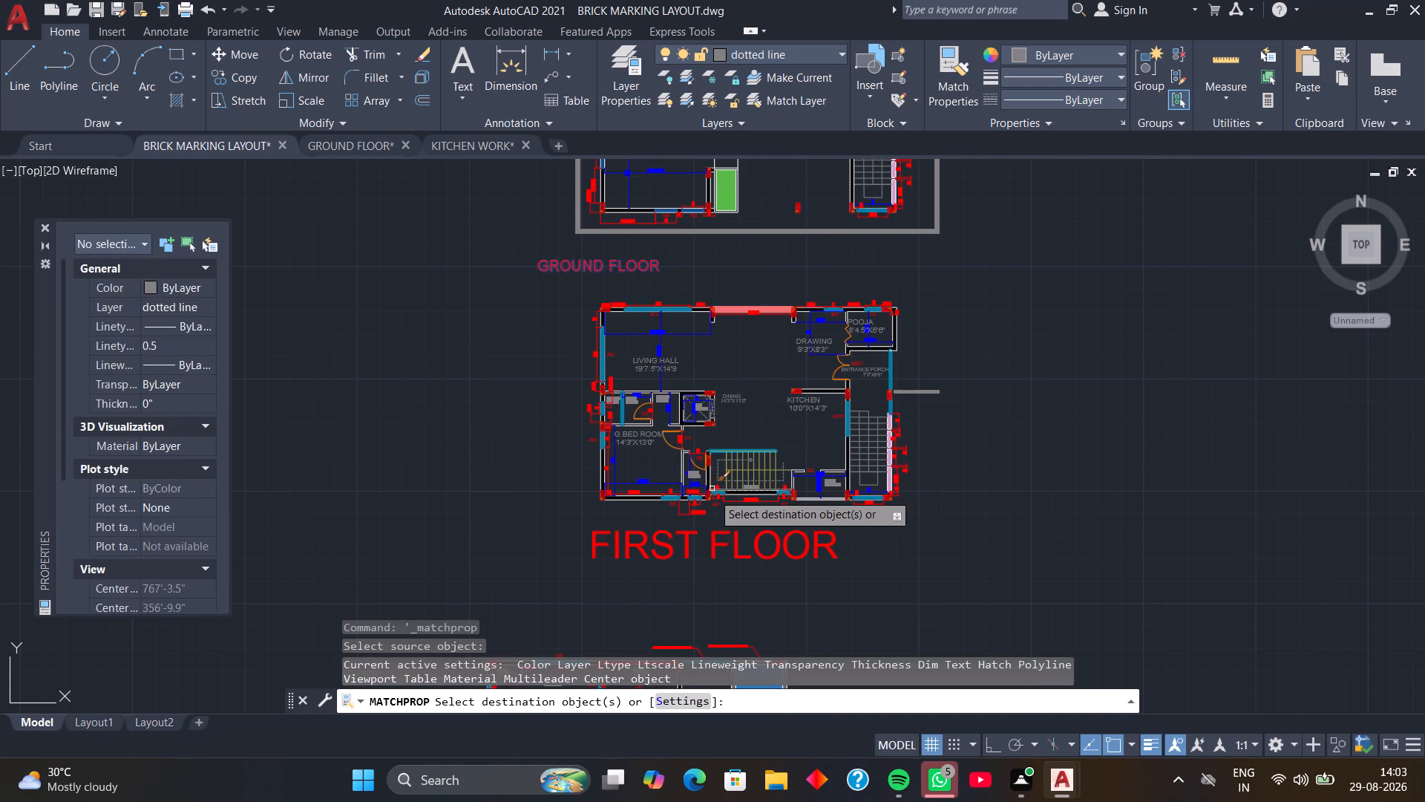
left_click(721, 534)
scroll(773, 549, "down", 2)
middle_click_drag(773, 549, 765, 503)
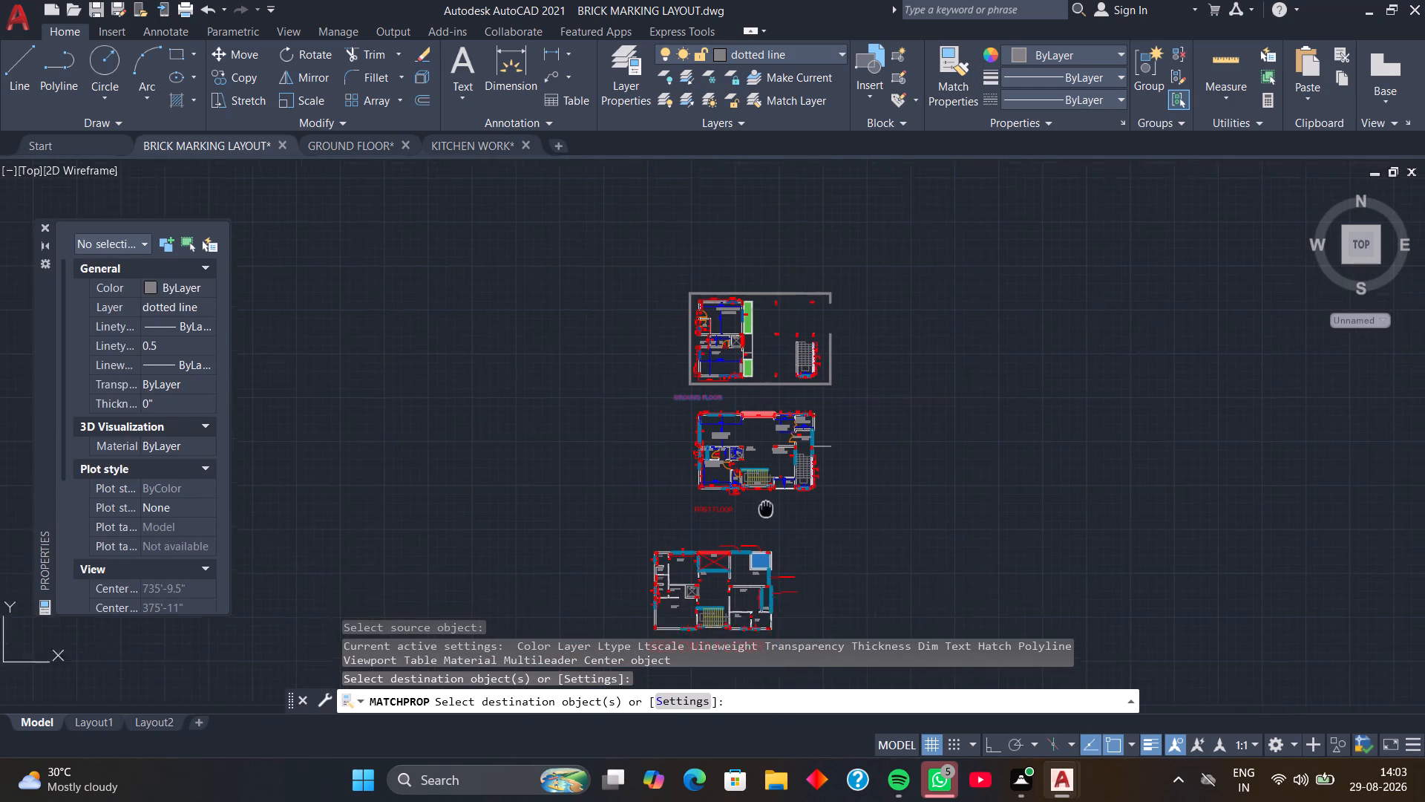
middle_click_drag(765, 503, 757, 436)
left_click(746, 574)
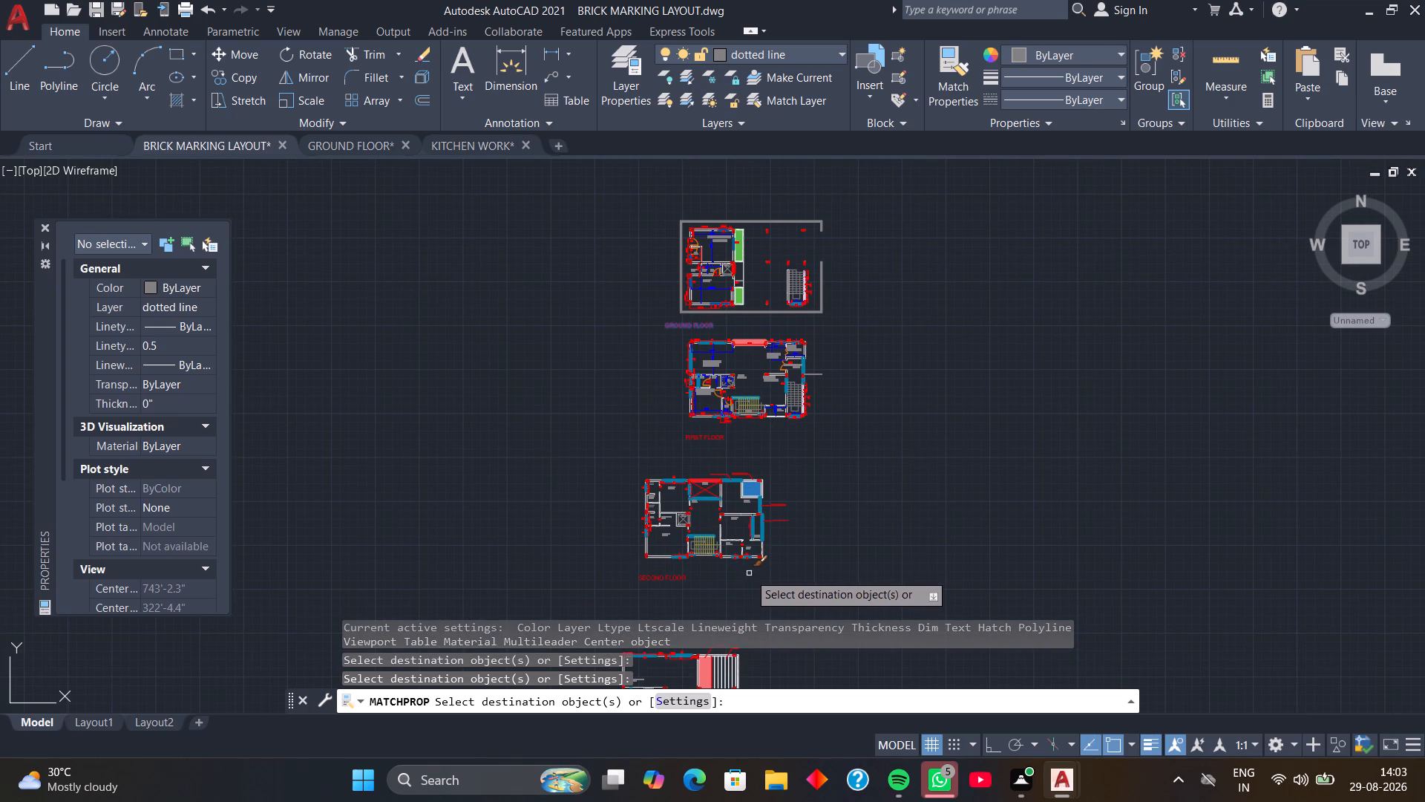
middle_click_drag(856, 564, 889, 366)
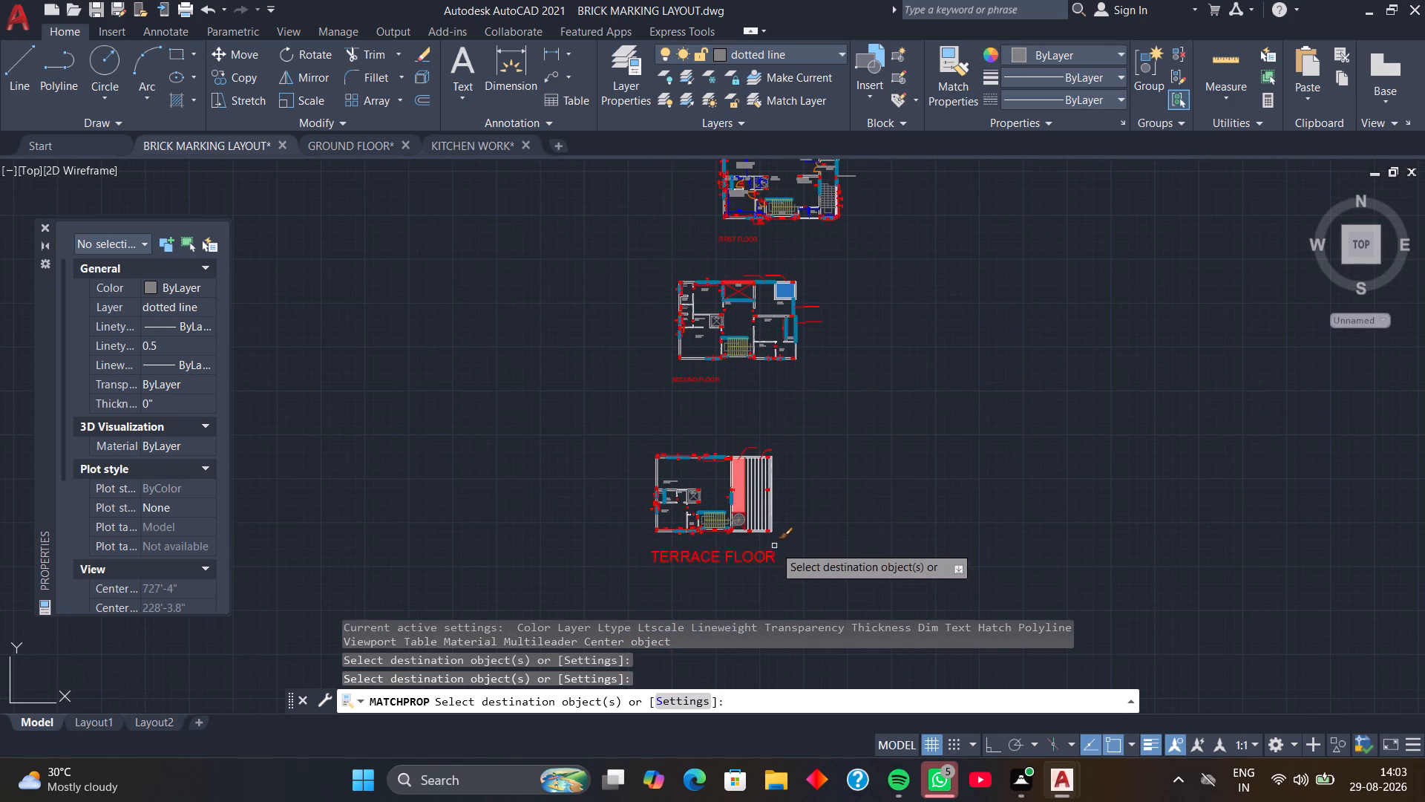
left_click(771, 555)
key("Escape")
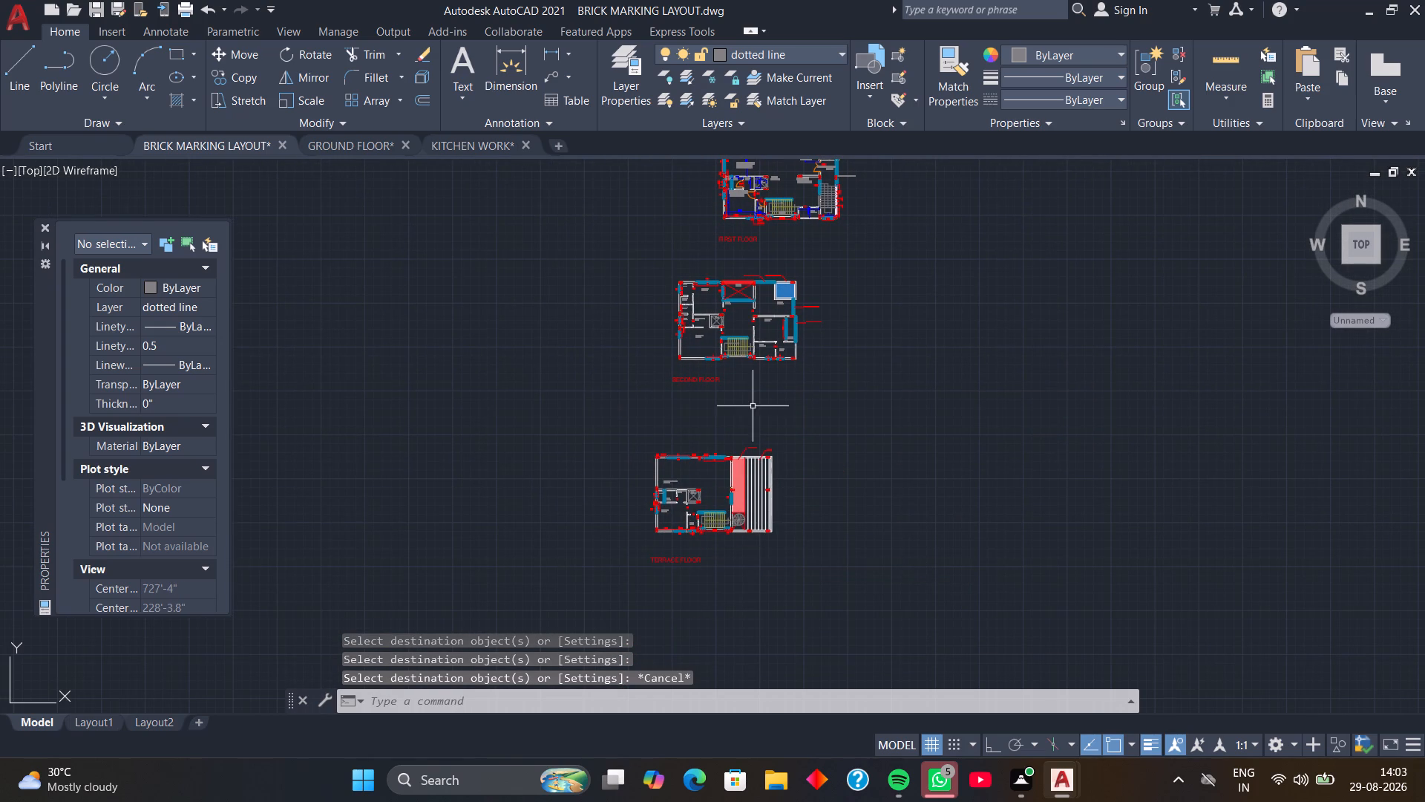
Move the GROUND FLOOR title to centre it just below the ground floor plan's boundary wall.
scroll(753, 404, "up", 1)
middle_click_drag(753, 408, 738, 554)
scroll(738, 428, "down", 3)
scroll(754, 374, "up", 1)
middle_click_drag(754, 373, 738, 446)
scroll(719, 409, "up", 3)
key("m")
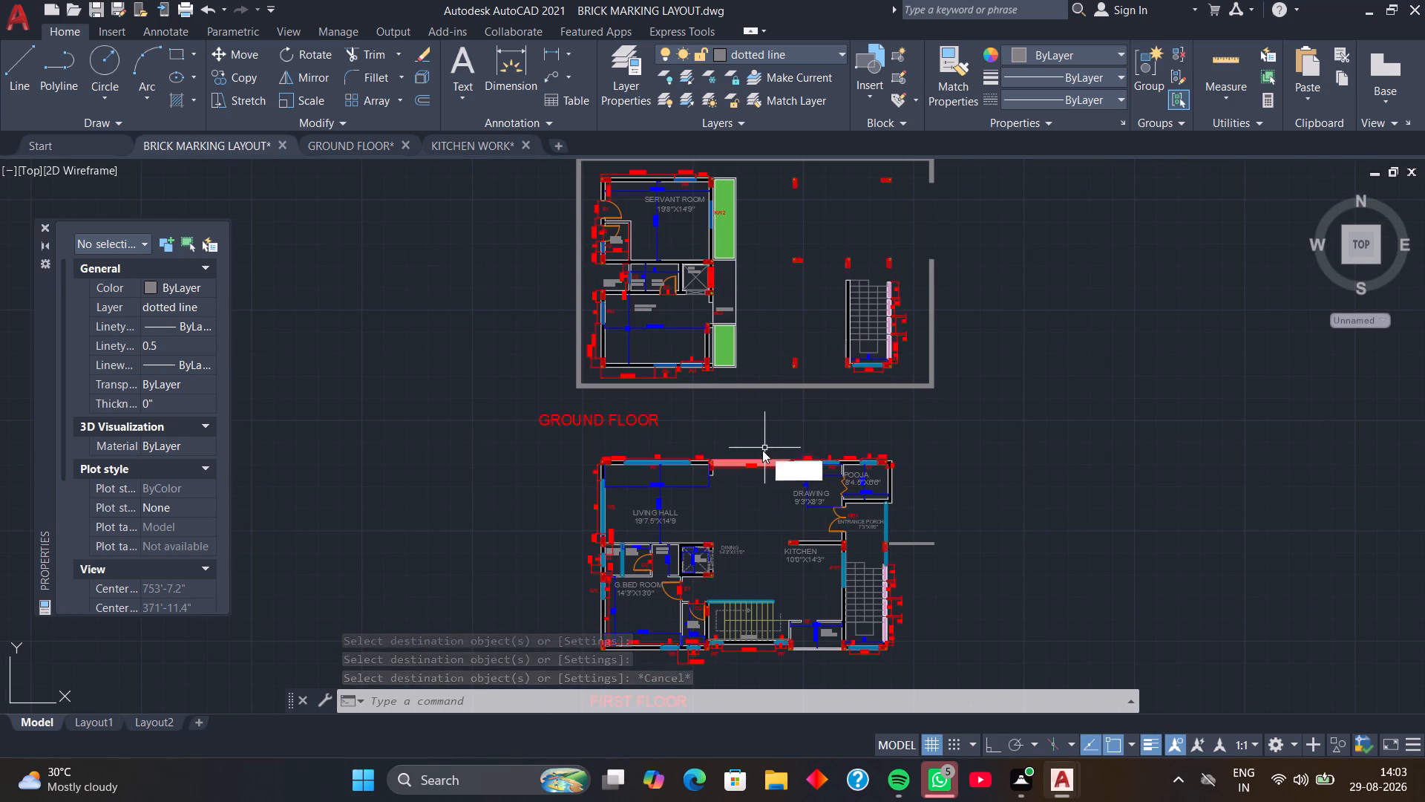
key("space")
double_click(653, 417)
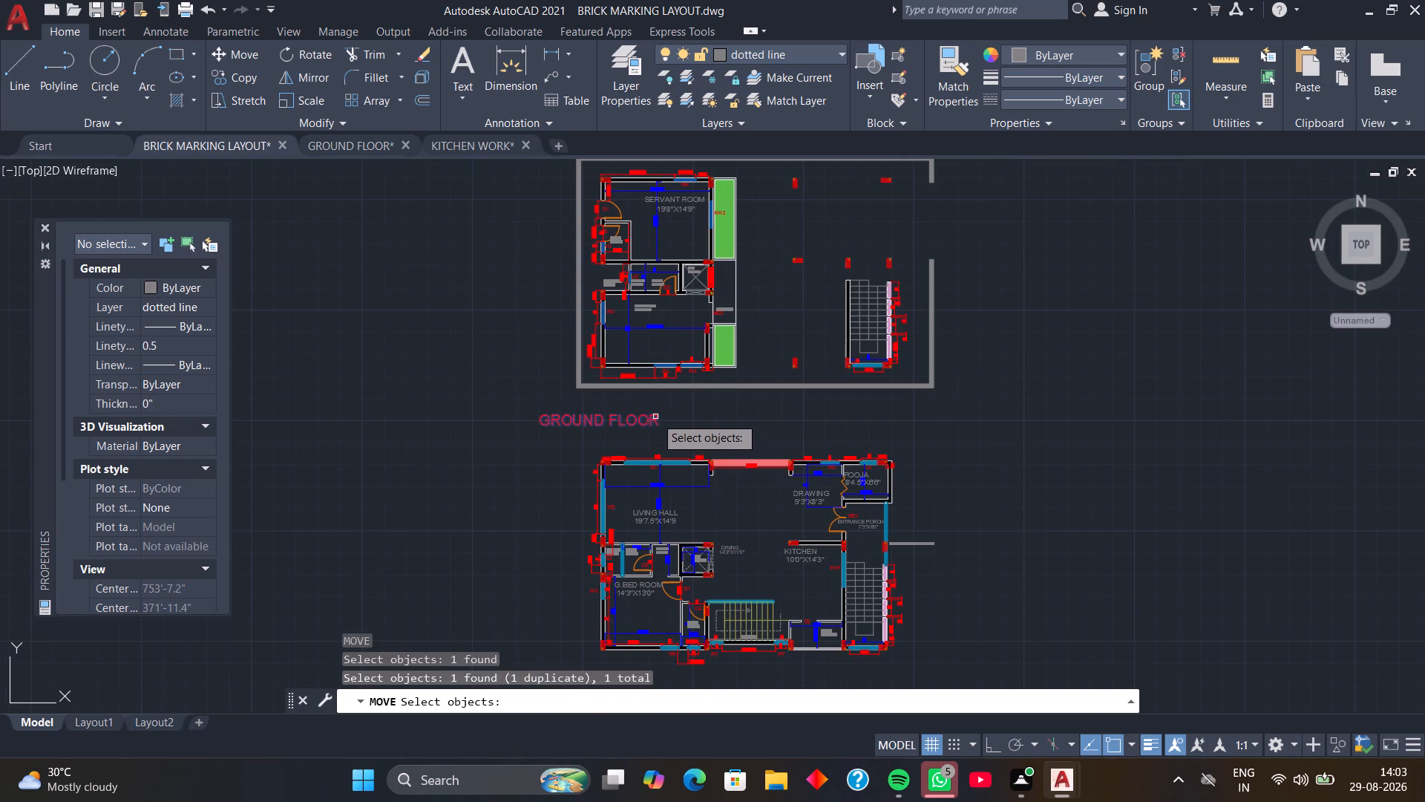
key("space")
left_click(640, 418)
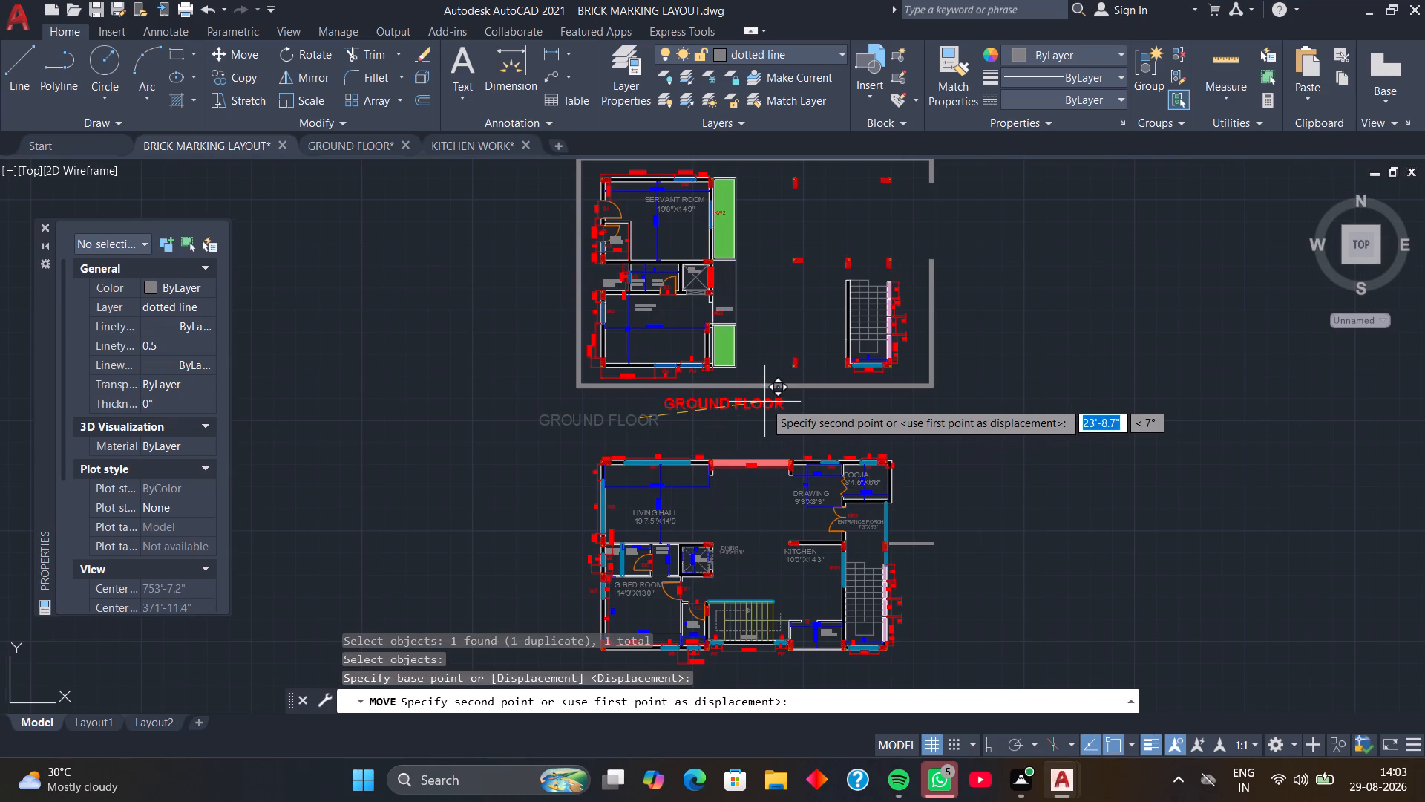
left_click(778, 400)
Move the whole first floor plan, without its title, straight up about 6'-5" towards the GROUND FLOOR title.
middle_click_drag(803, 457, 787, 400)
scroll(787, 400, "down", 1)
scroll(801, 399, "up", 2)
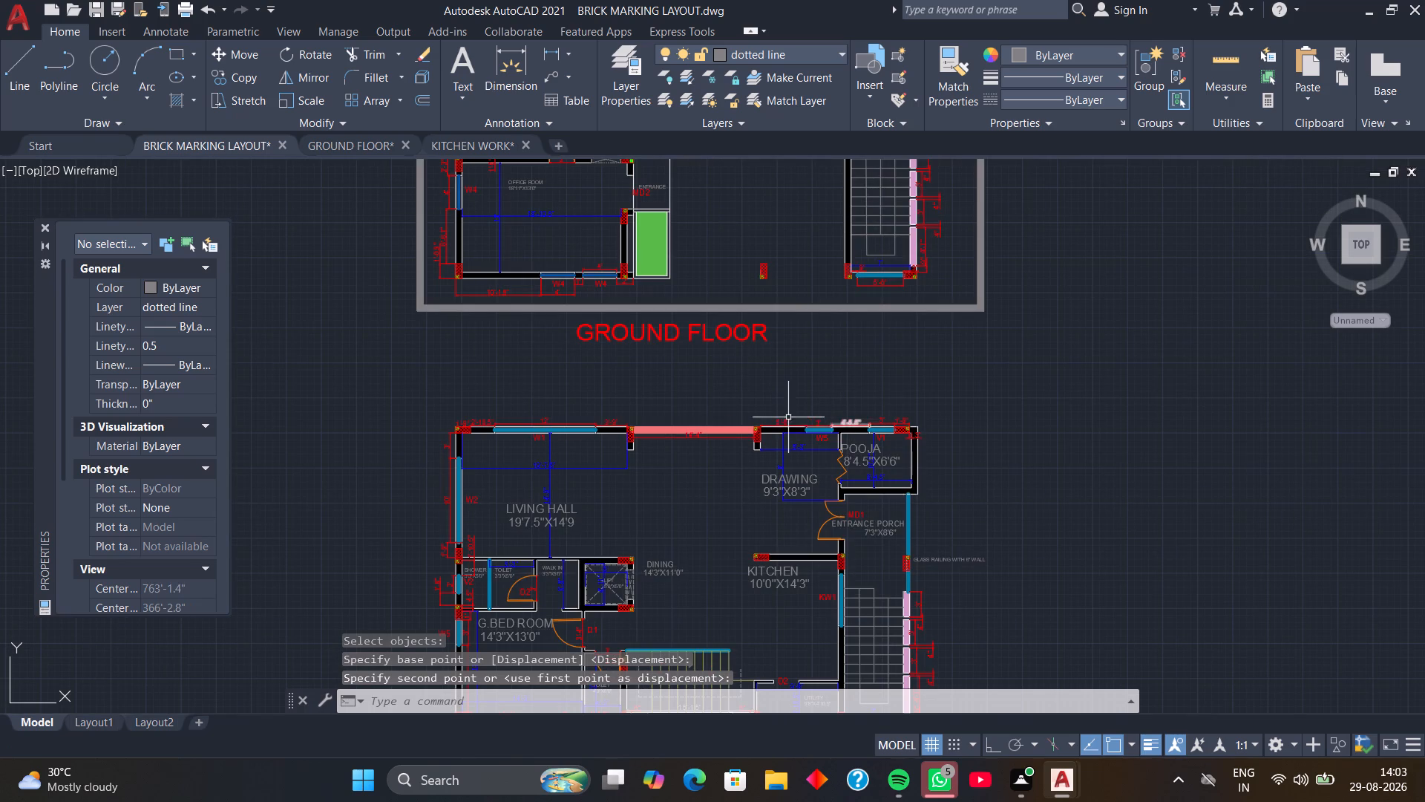
key("m")
key("space")
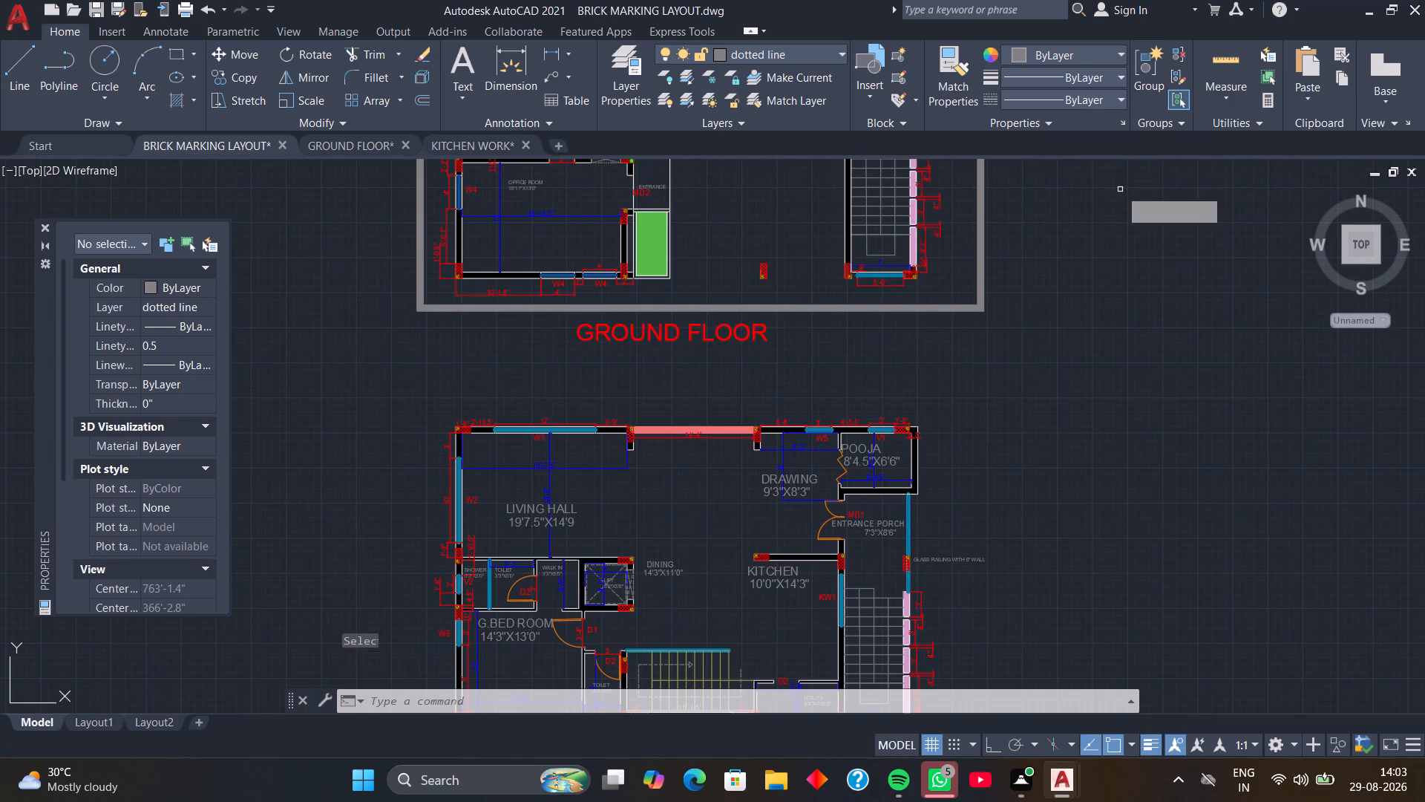
scroll(999, 296, "down", 2)
scroll(1001, 336, "up", 2)
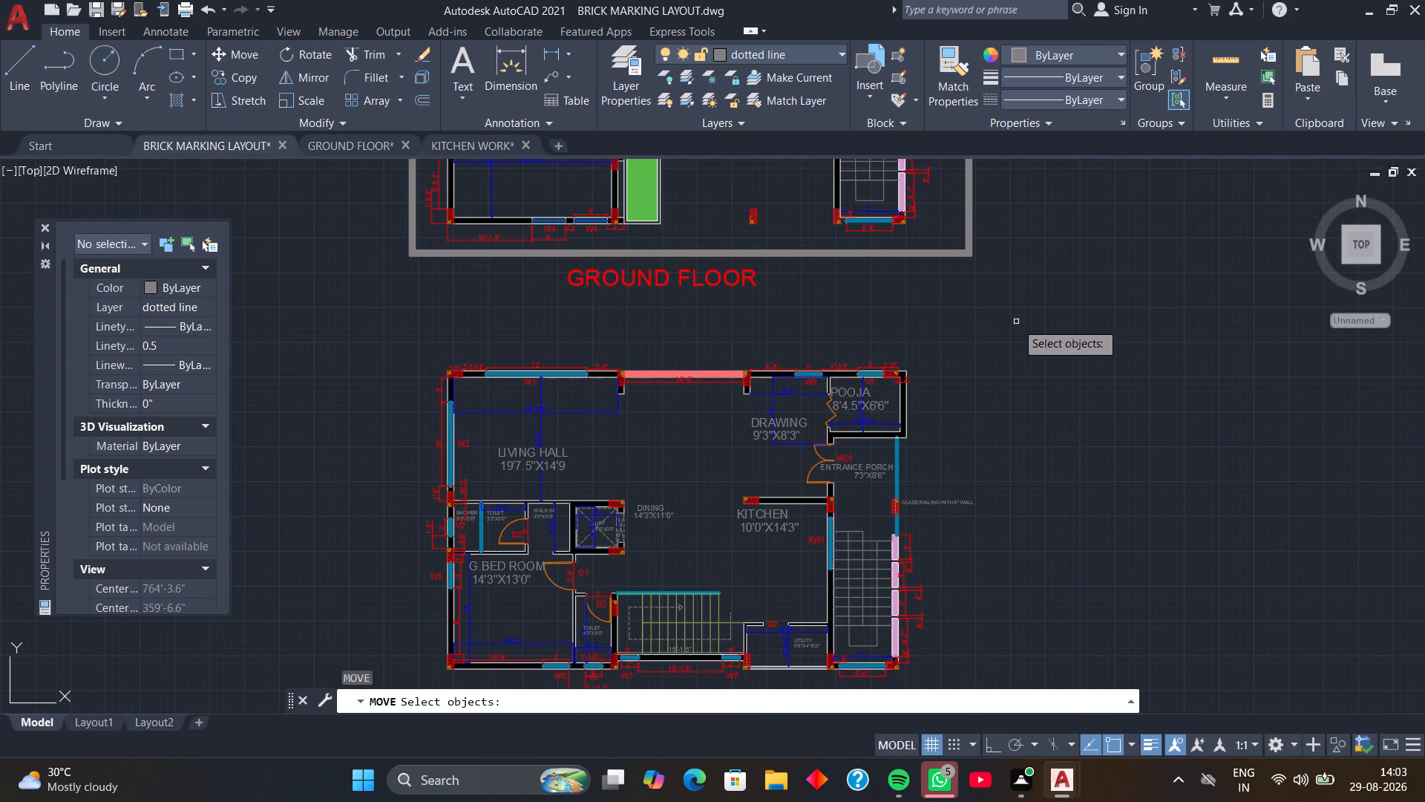
left_click(1015, 322)
scroll(887, 481, "down", 2)
middle_click_drag(878, 490, 898, 435)
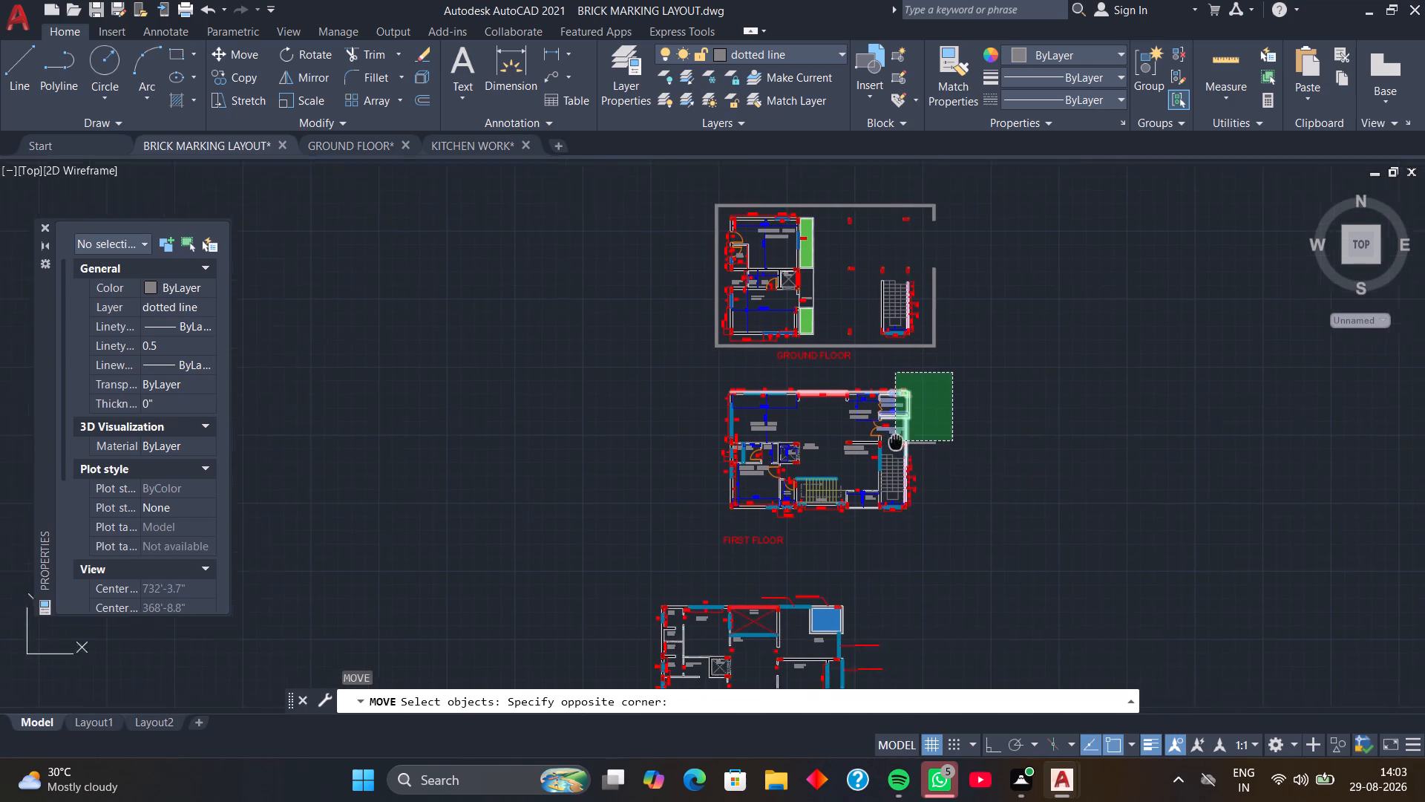
middle_click_drag(898, 435, 905, 420)
left_click(704, 504)
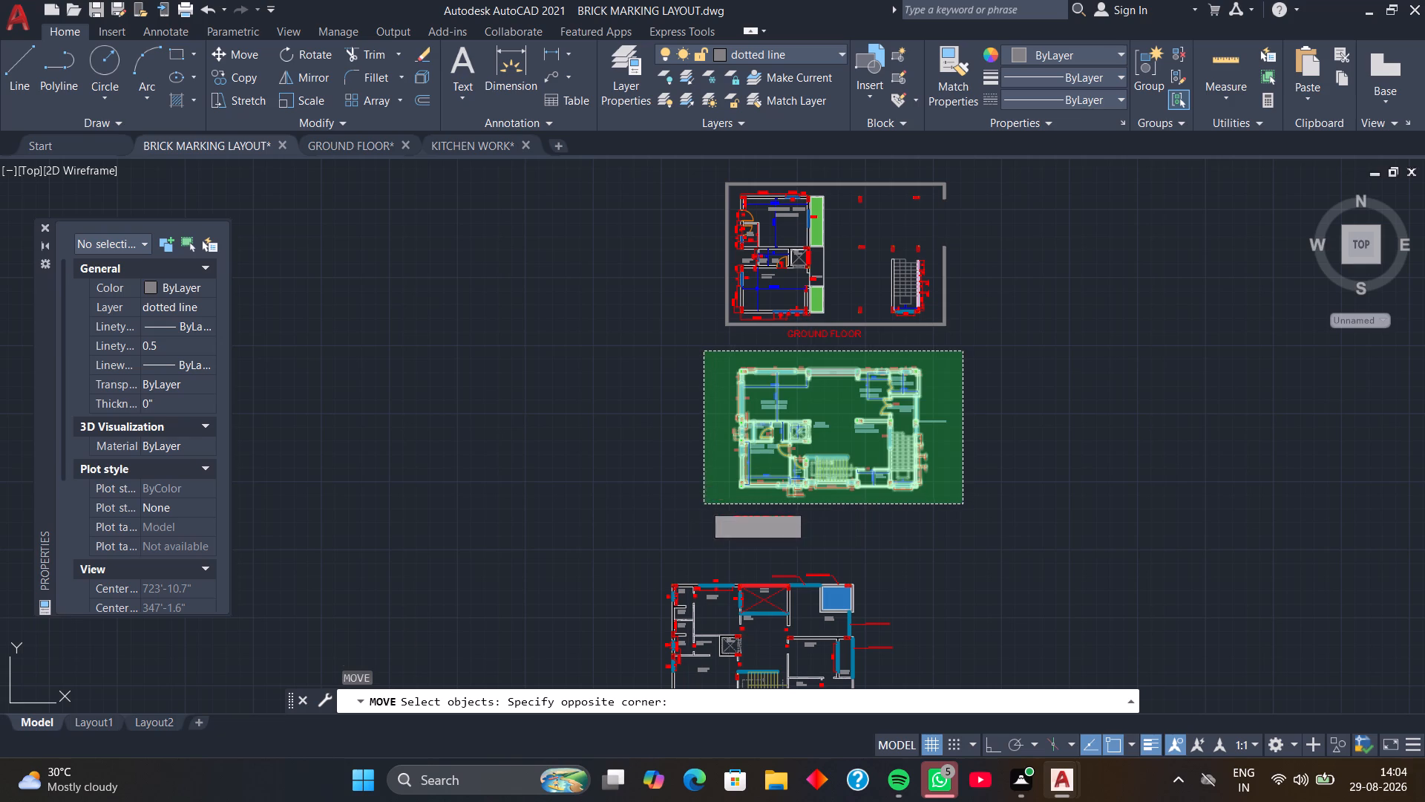
key("space")
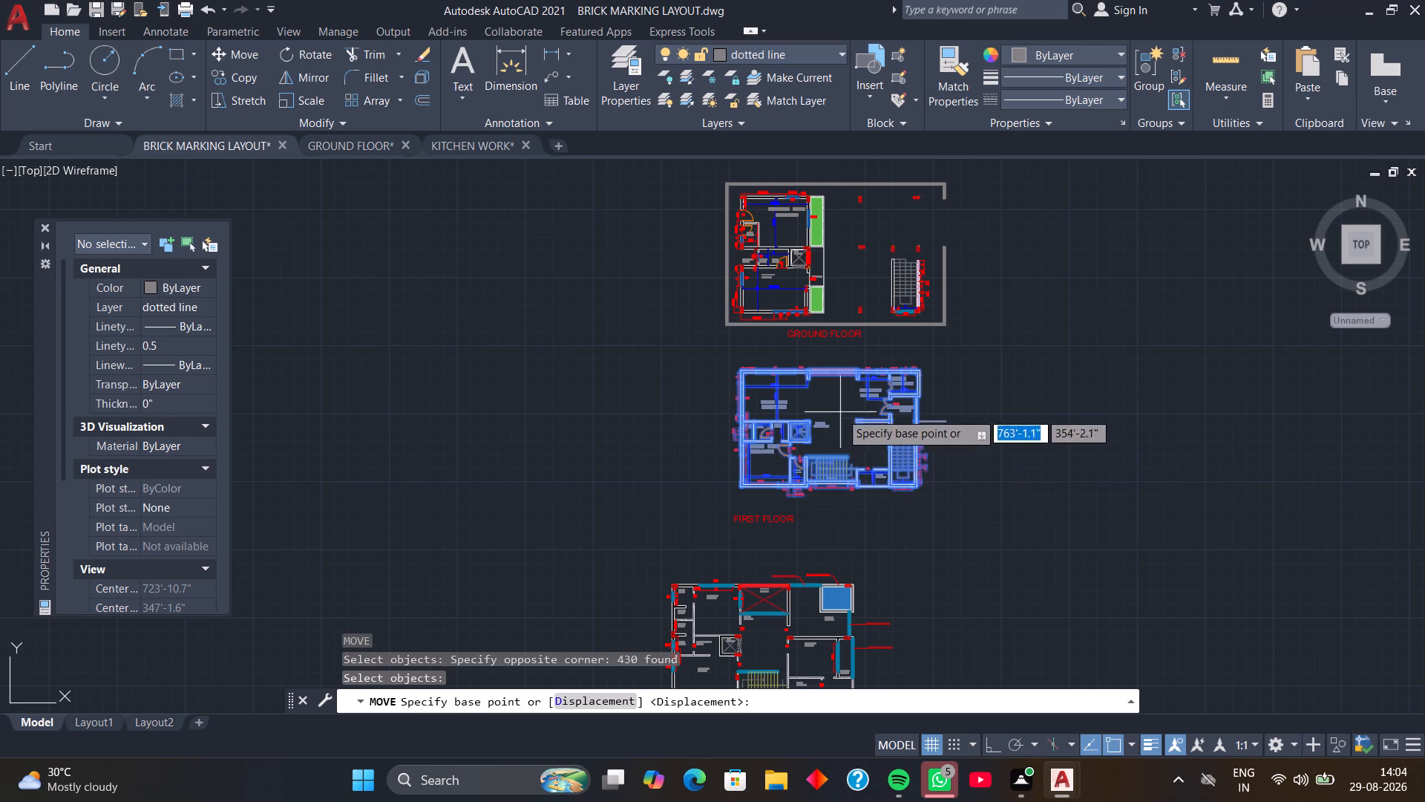
scroll(831, 371, "up", 3)
left_click(828, 370)
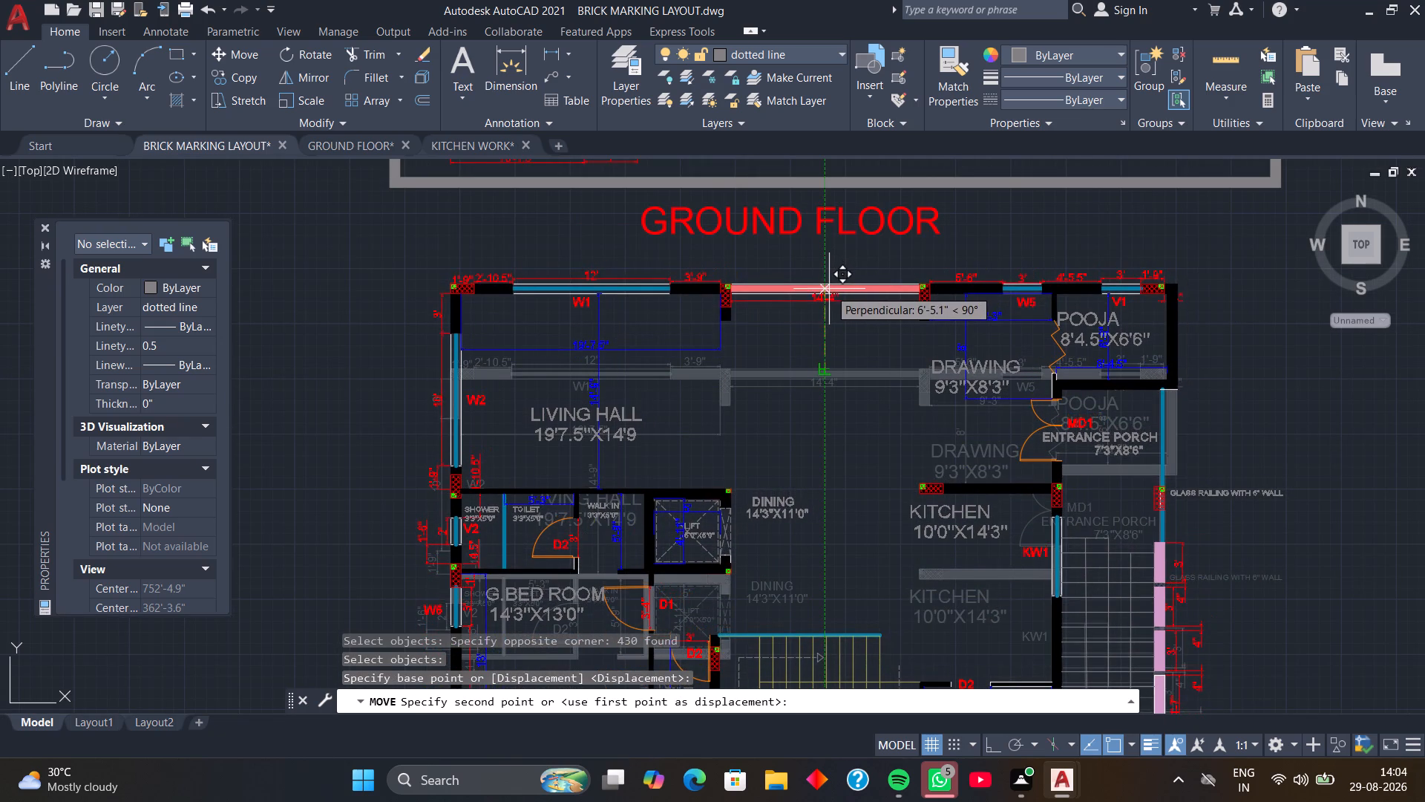
left_click(829, 289)
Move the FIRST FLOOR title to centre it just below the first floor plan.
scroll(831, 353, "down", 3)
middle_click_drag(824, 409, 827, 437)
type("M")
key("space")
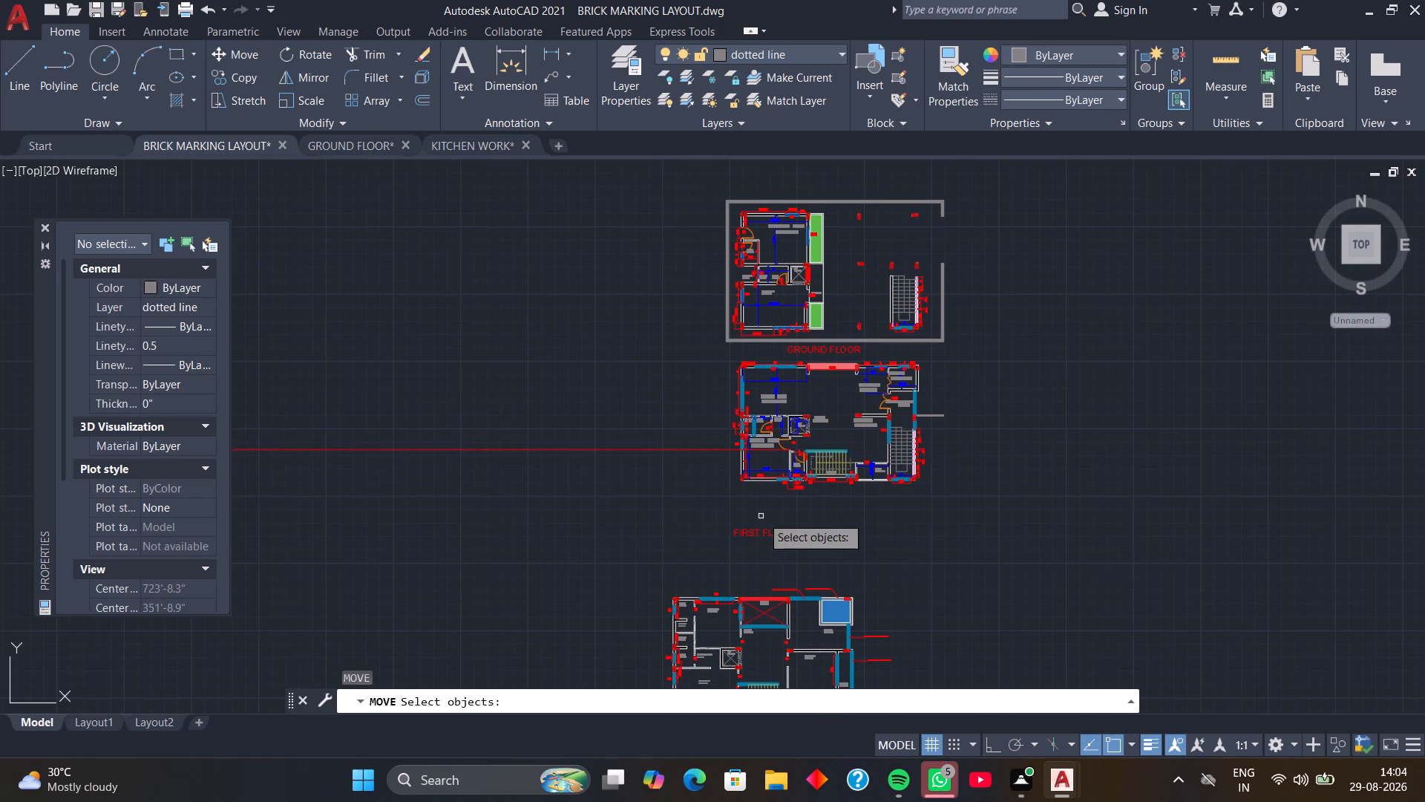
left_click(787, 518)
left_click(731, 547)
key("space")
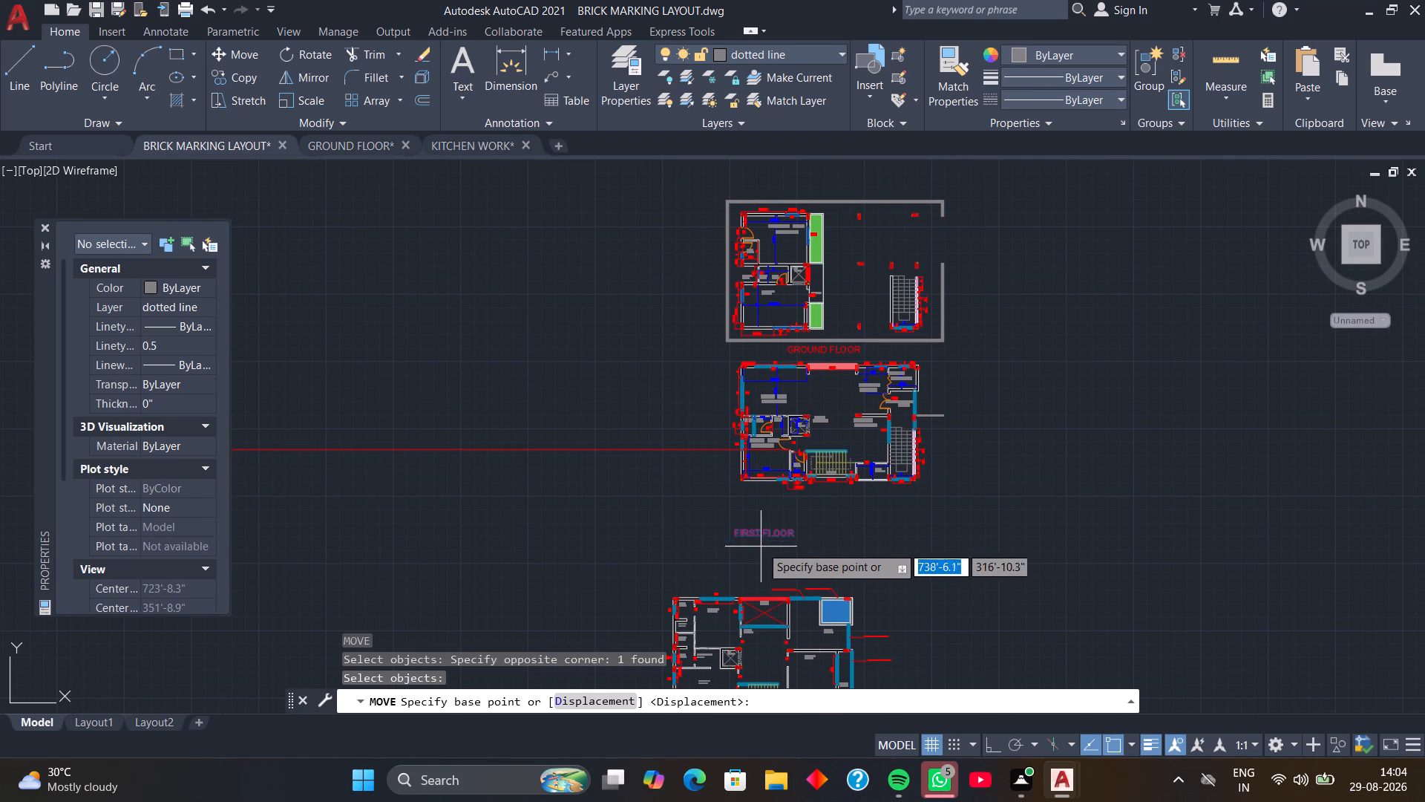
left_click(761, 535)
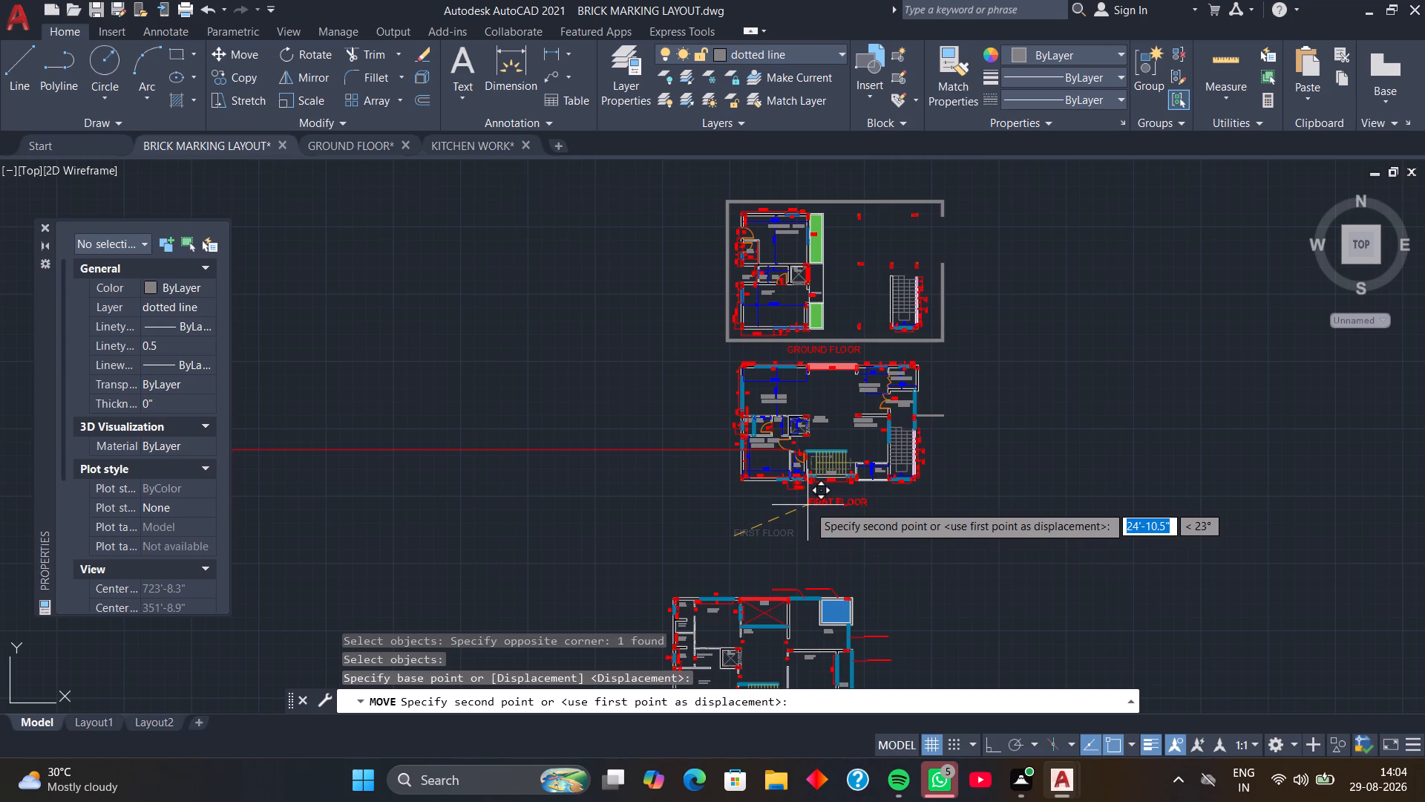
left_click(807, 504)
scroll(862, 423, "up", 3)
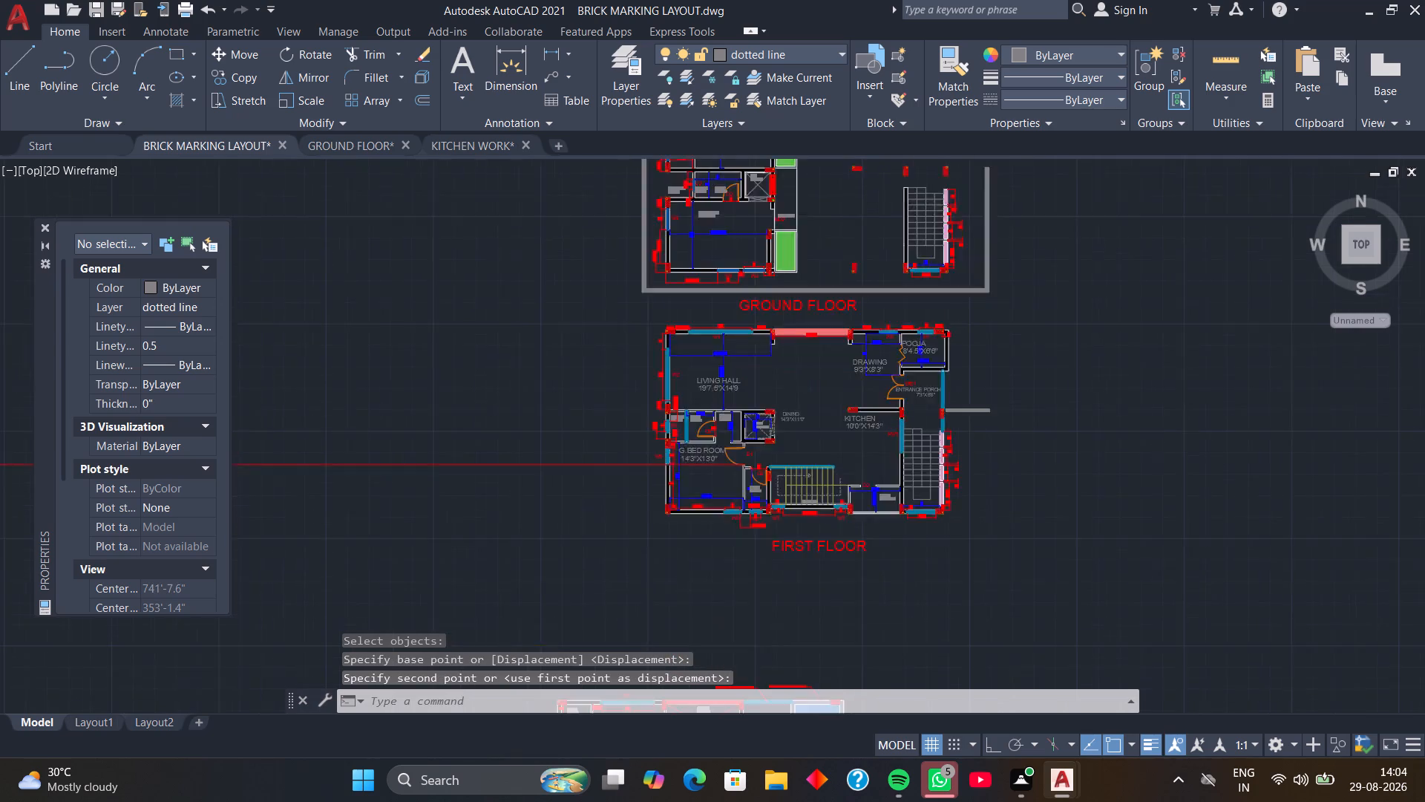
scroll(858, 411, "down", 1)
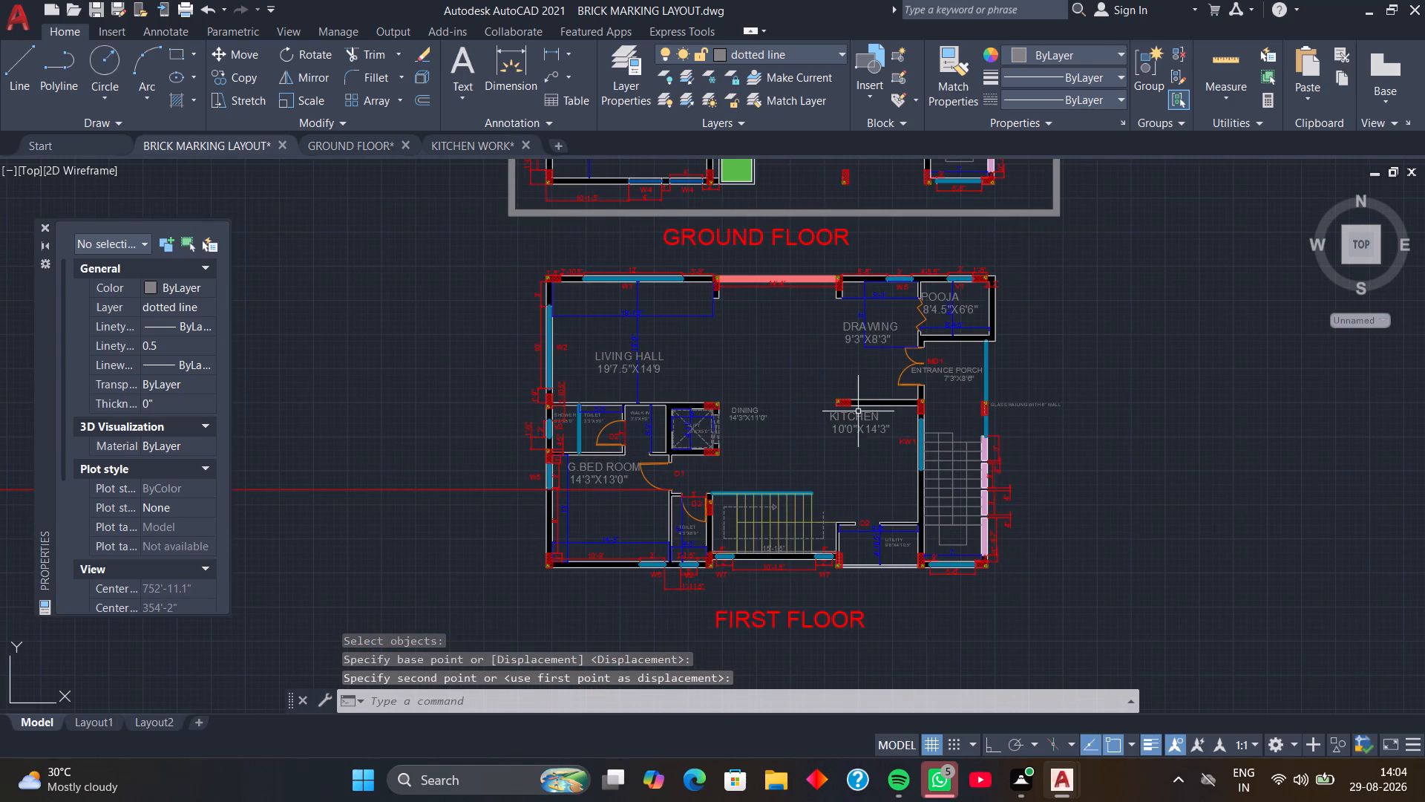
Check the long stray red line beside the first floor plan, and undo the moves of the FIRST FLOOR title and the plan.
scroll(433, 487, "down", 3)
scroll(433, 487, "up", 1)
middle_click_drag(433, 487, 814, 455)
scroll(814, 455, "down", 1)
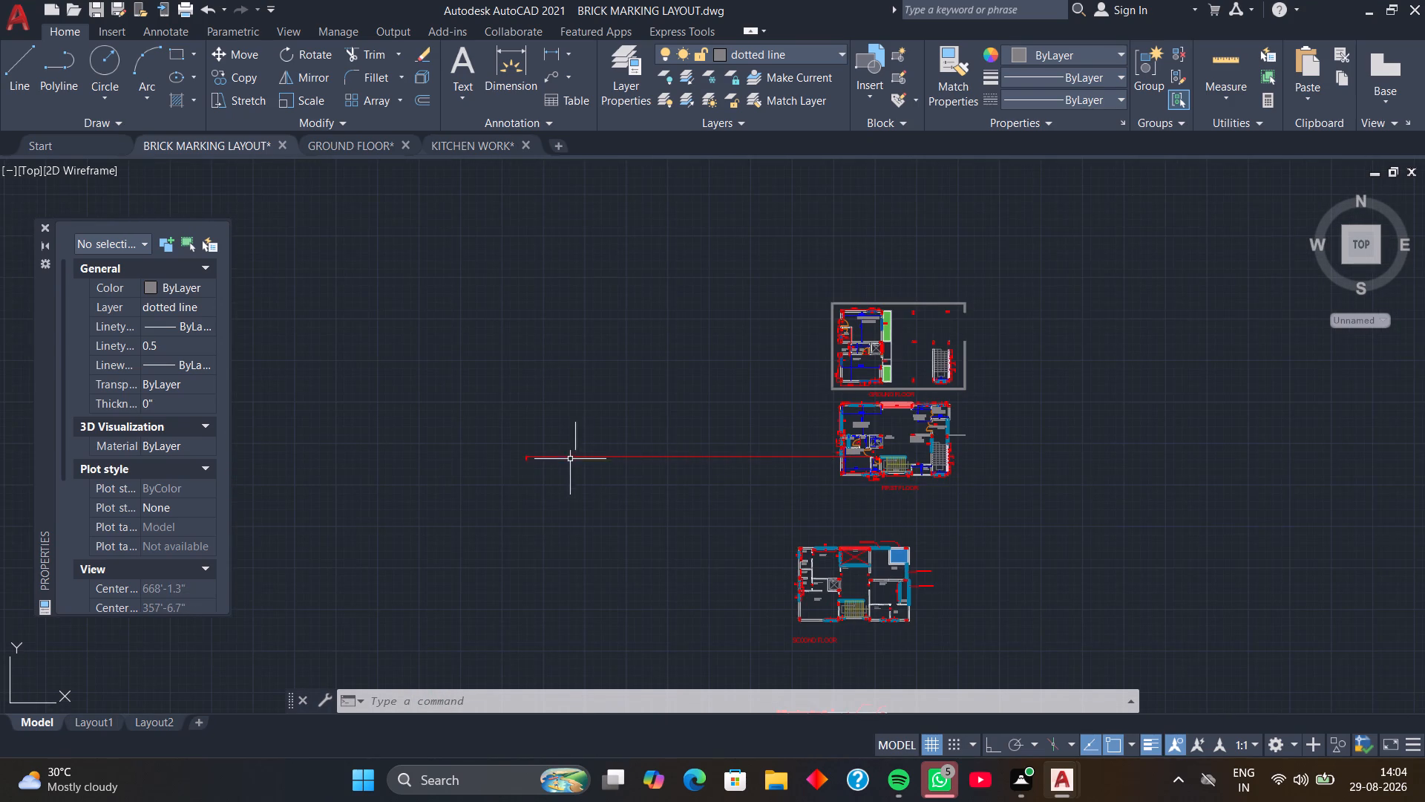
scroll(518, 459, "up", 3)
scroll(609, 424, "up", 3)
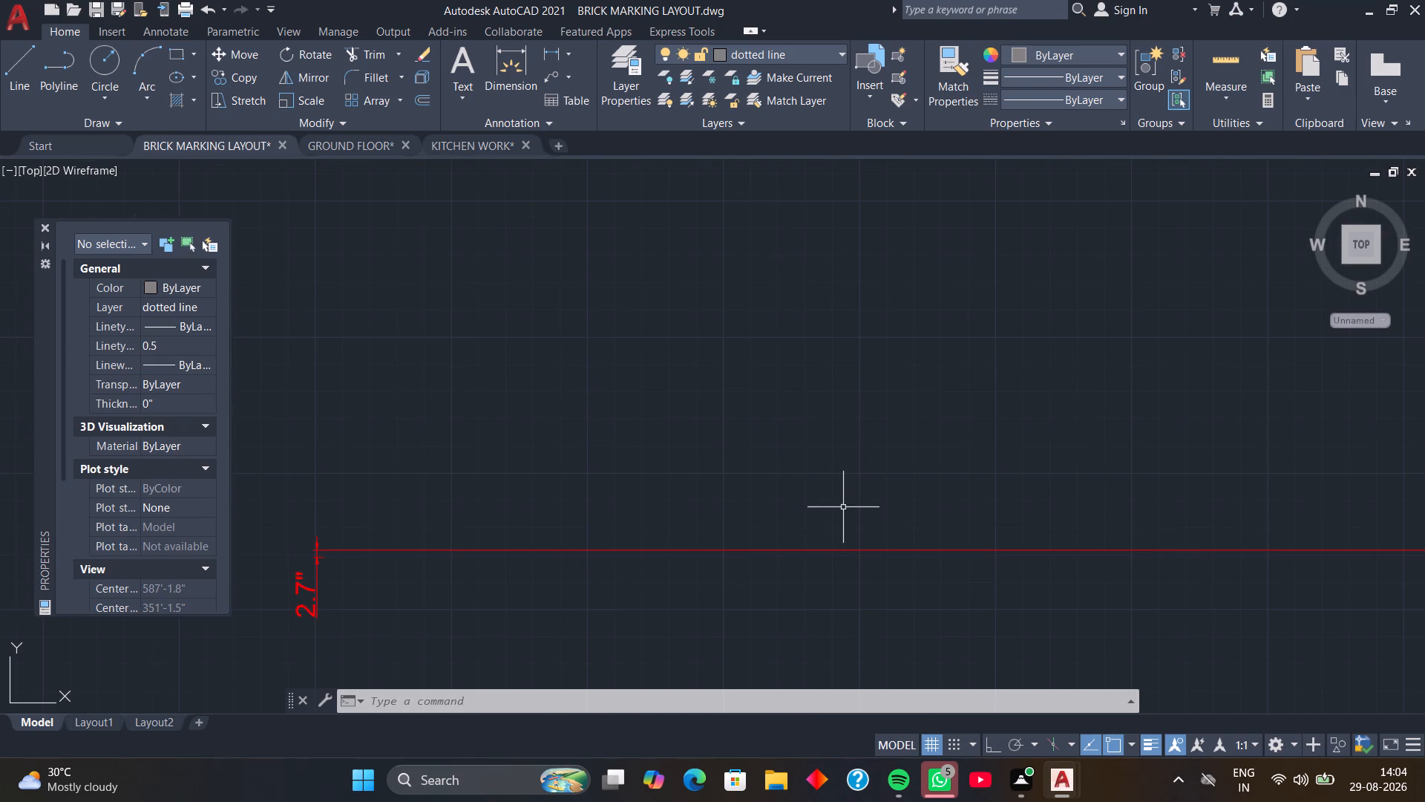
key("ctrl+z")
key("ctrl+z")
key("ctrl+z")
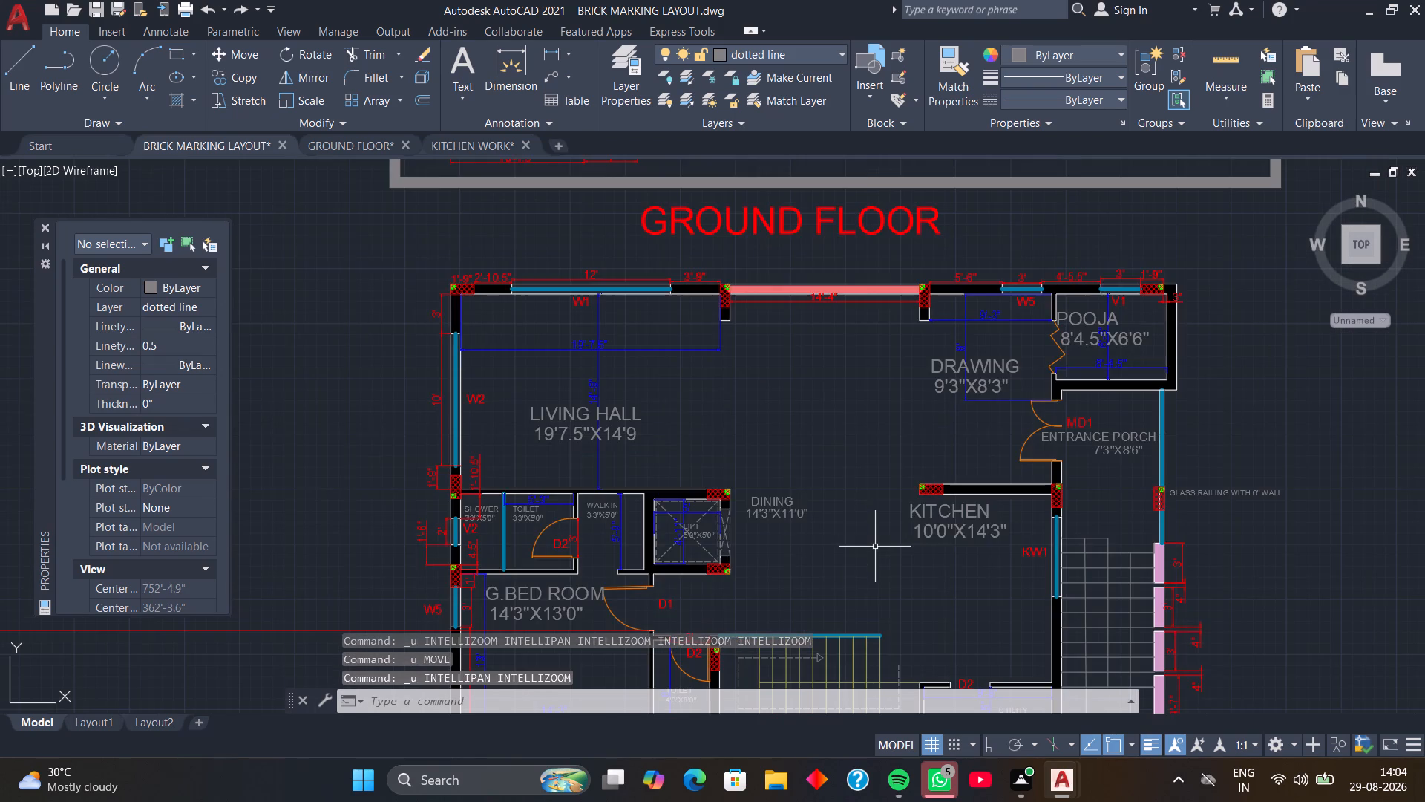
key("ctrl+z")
Move the FIRST FLOOR title to centre it just below the first floor plan's staircase side.
scroll(873, 535, "down", 3)
middle_click_drag(895, 562, 877, 431)
scroll(800, 391, "up", 2)
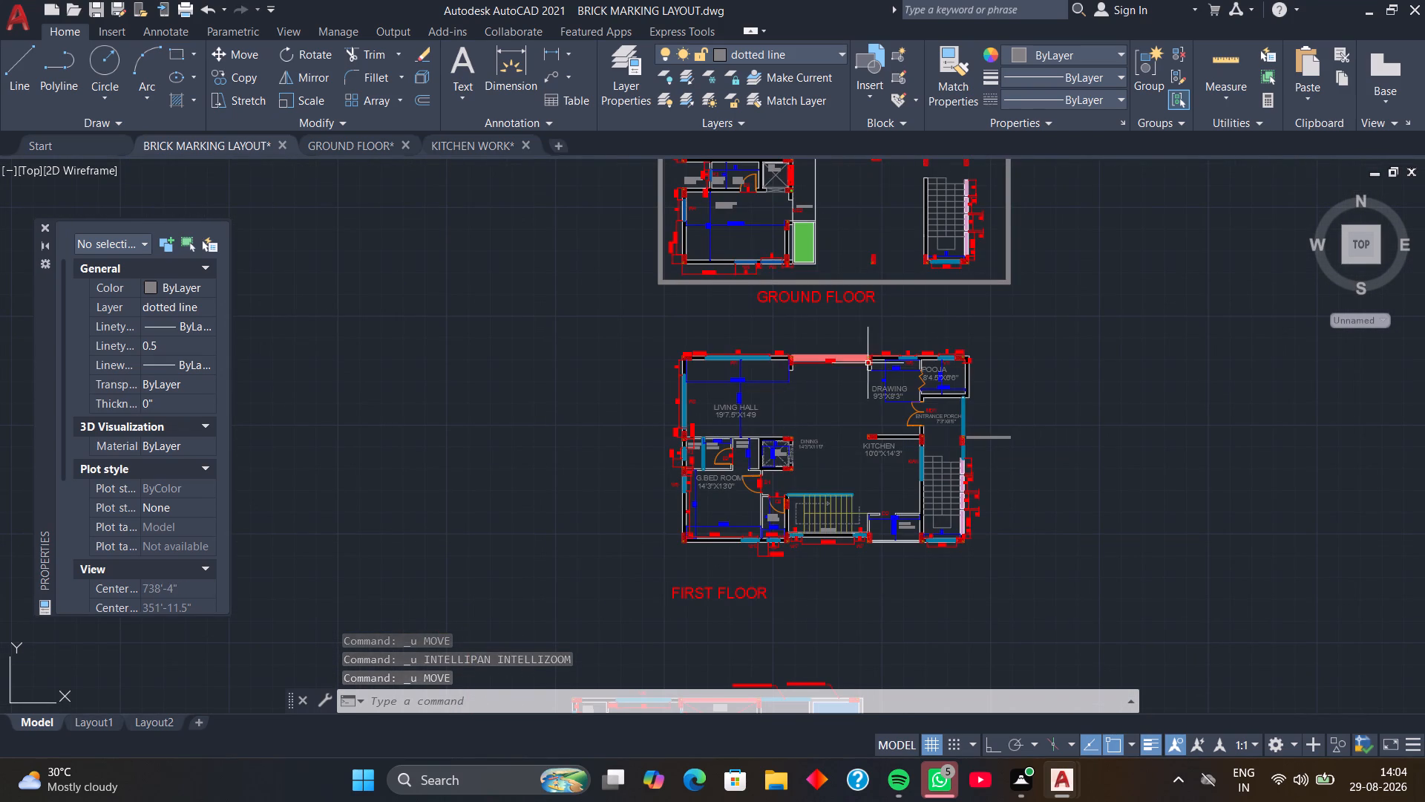
scroll(726, 506, "down", 1)
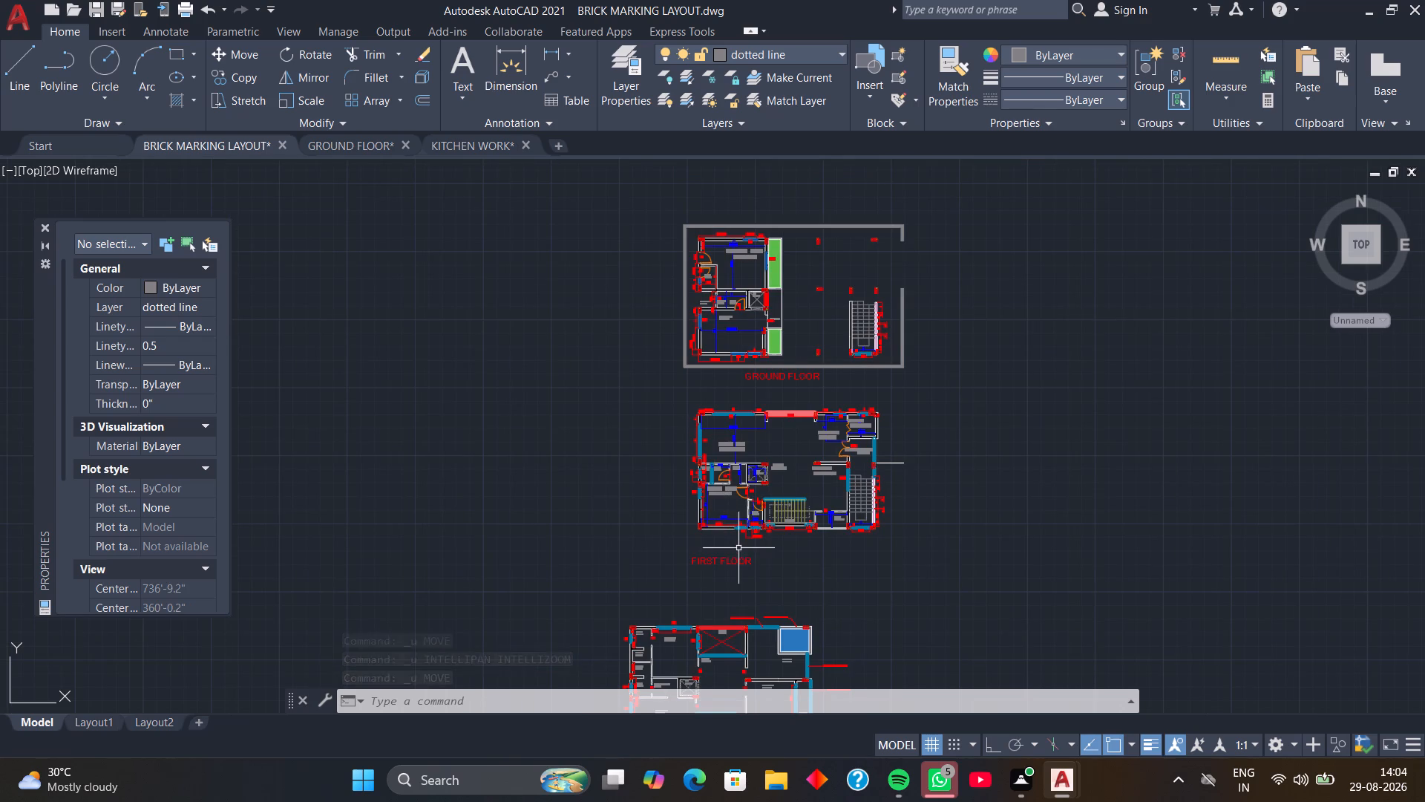
middle_click_drag(738, 548, 746, 509)
scroll(895, 419, "up", 6)
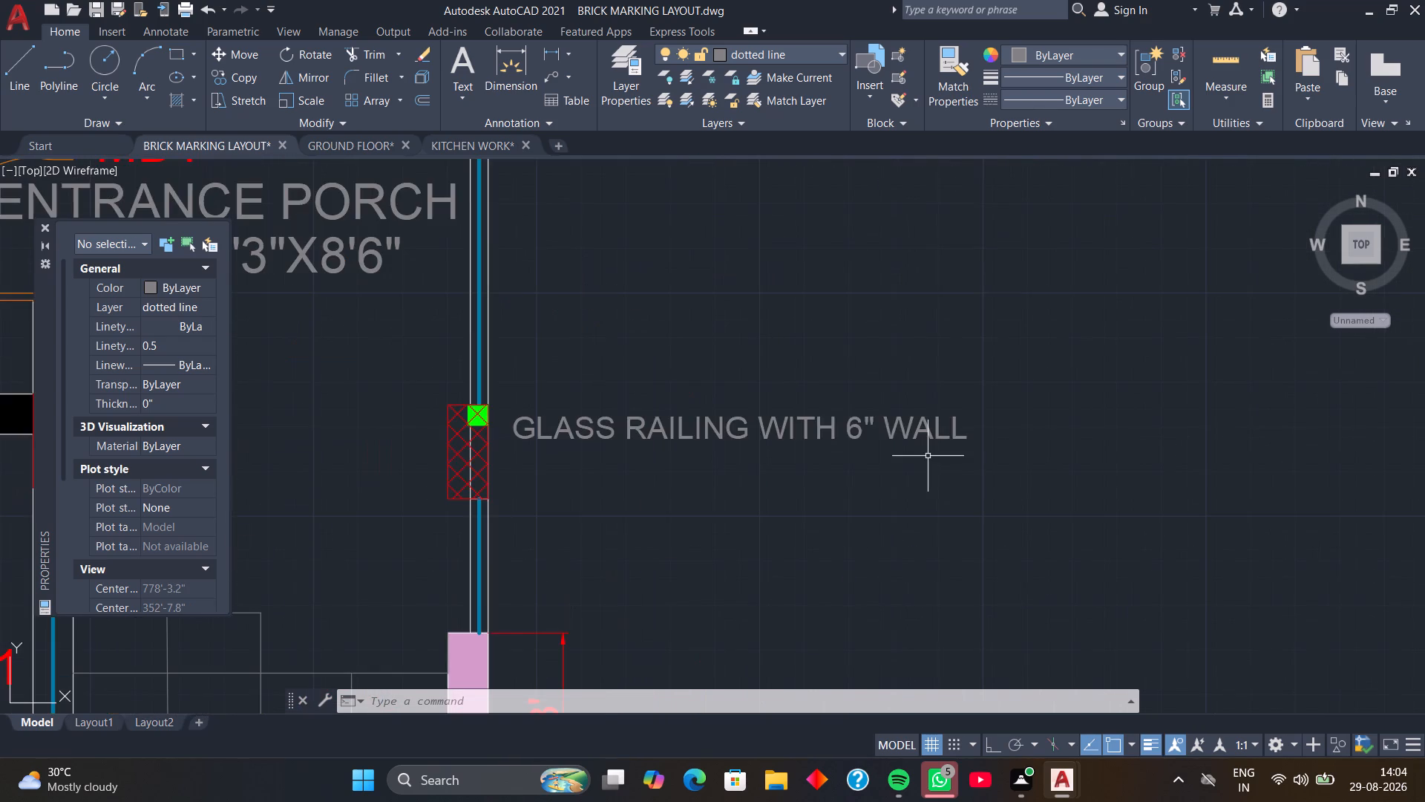
scroll(928, 456, "down", 5)
scroll(926, 484, "up", 1)
middle_click_drag(926, 484, 969, 404)
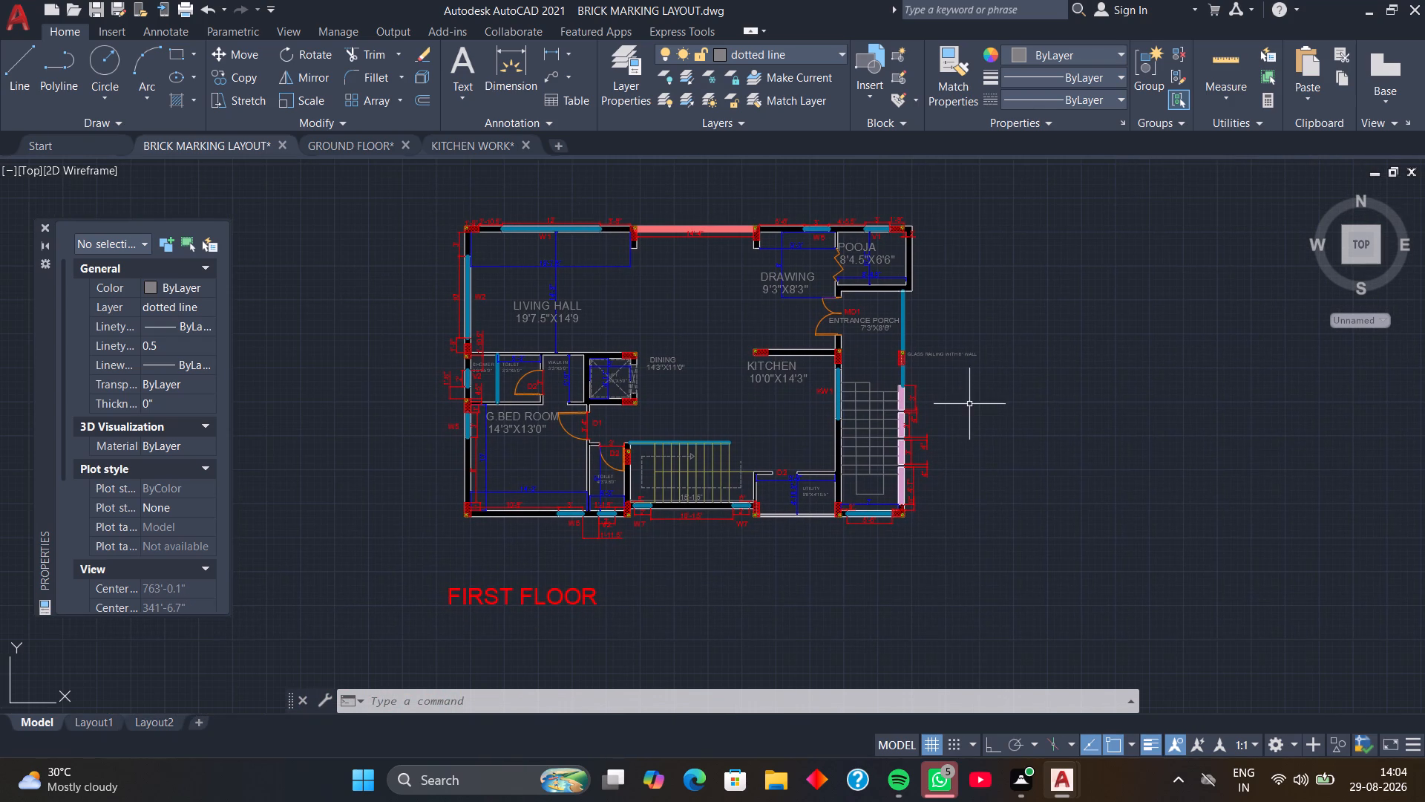
key("m")
key("space")
middle_click_drag(689, 574, 776, 475)
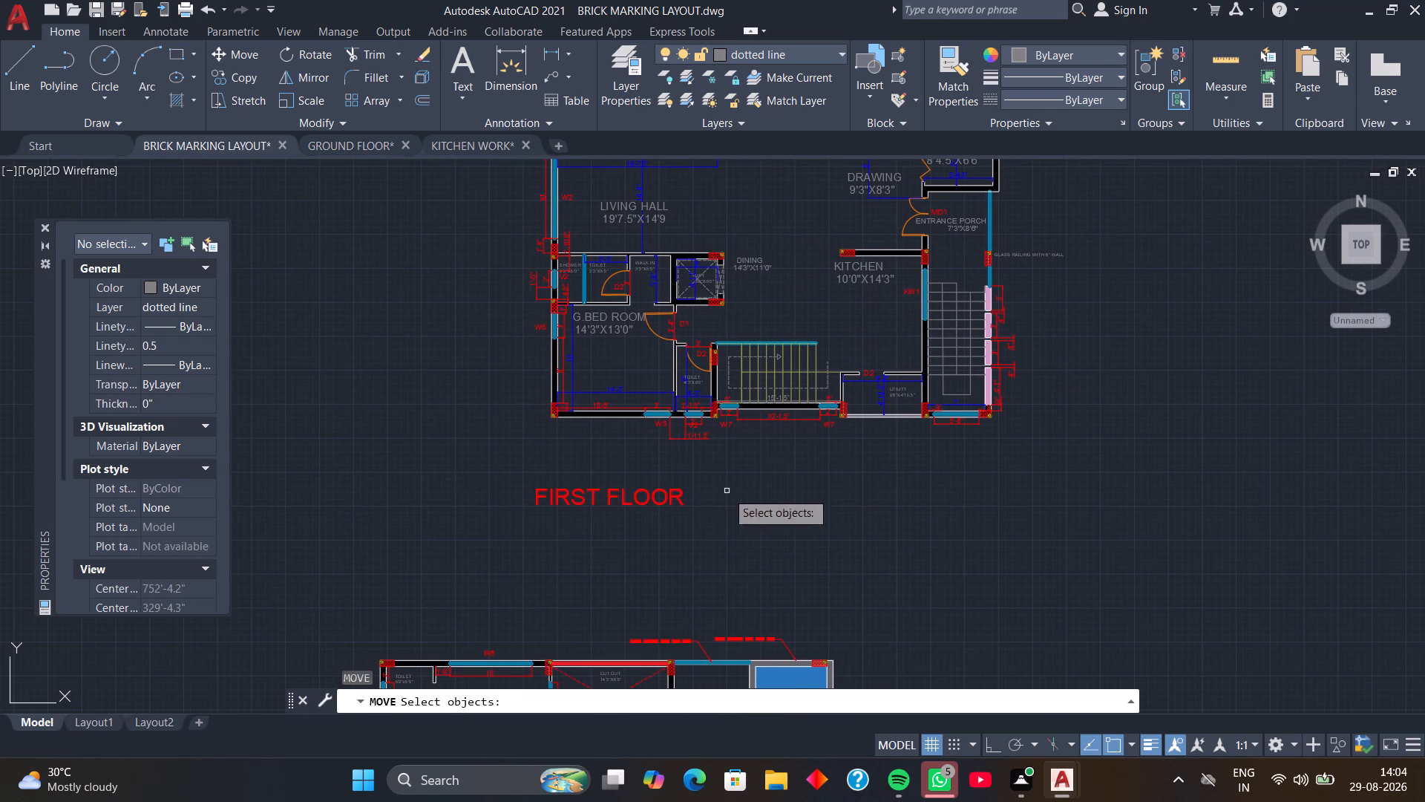
left_click(671, 502)
key("space")
left_click(648, 496)
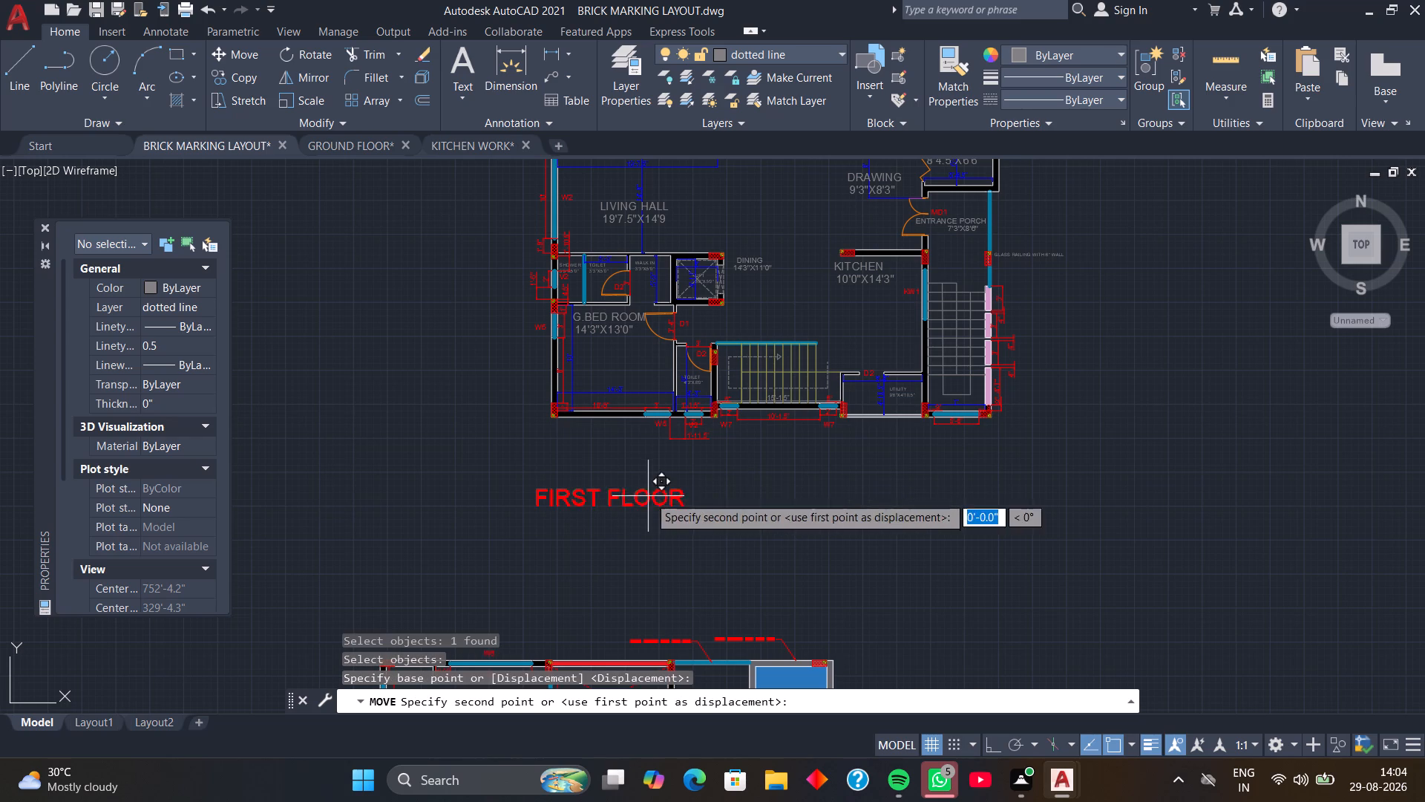
left_click(813, 471)
Move the whole second floor plan, without its title, to the right of the ground floor plan, level with it.
scroll(818, 480, "down", 4)
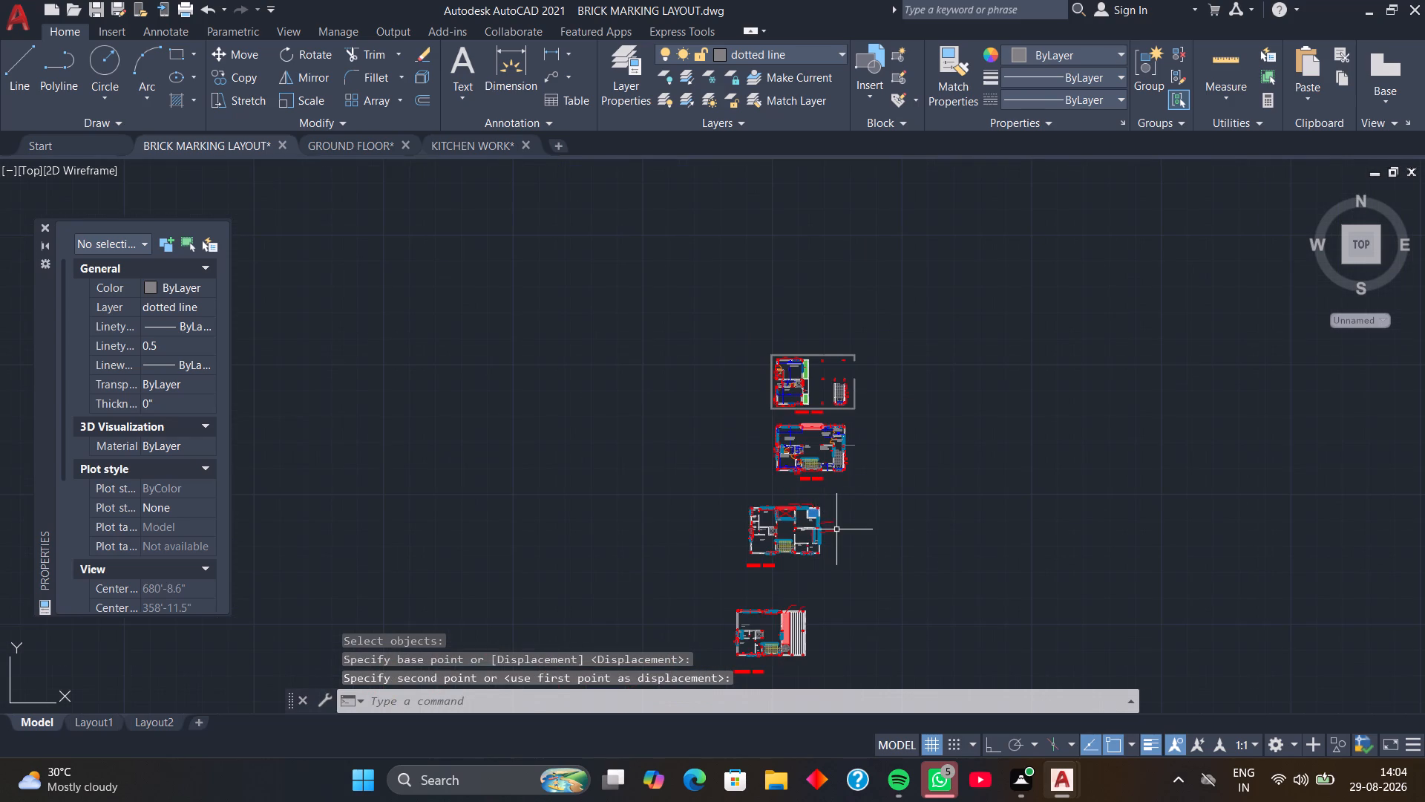
middle_click_drag(836, 529, 859, 445)
scroll(859, 445, "up", 2)
left_click(902, 366)
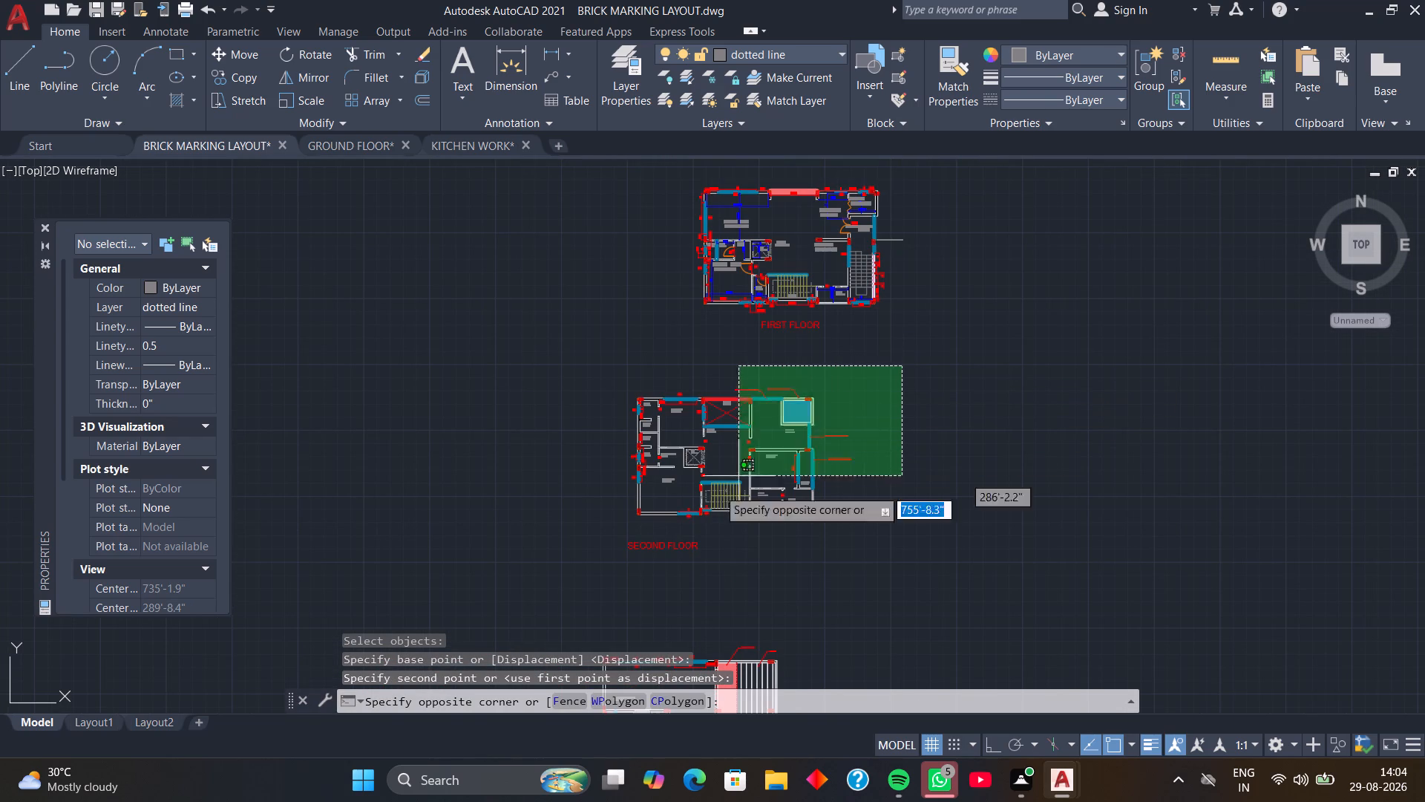
left_click(596, 532)
scroll(1396, 230, "left", 9)
key("m")
scroll(1396, 230, "right", 2)
scroll(1396, 230, "left", 1)
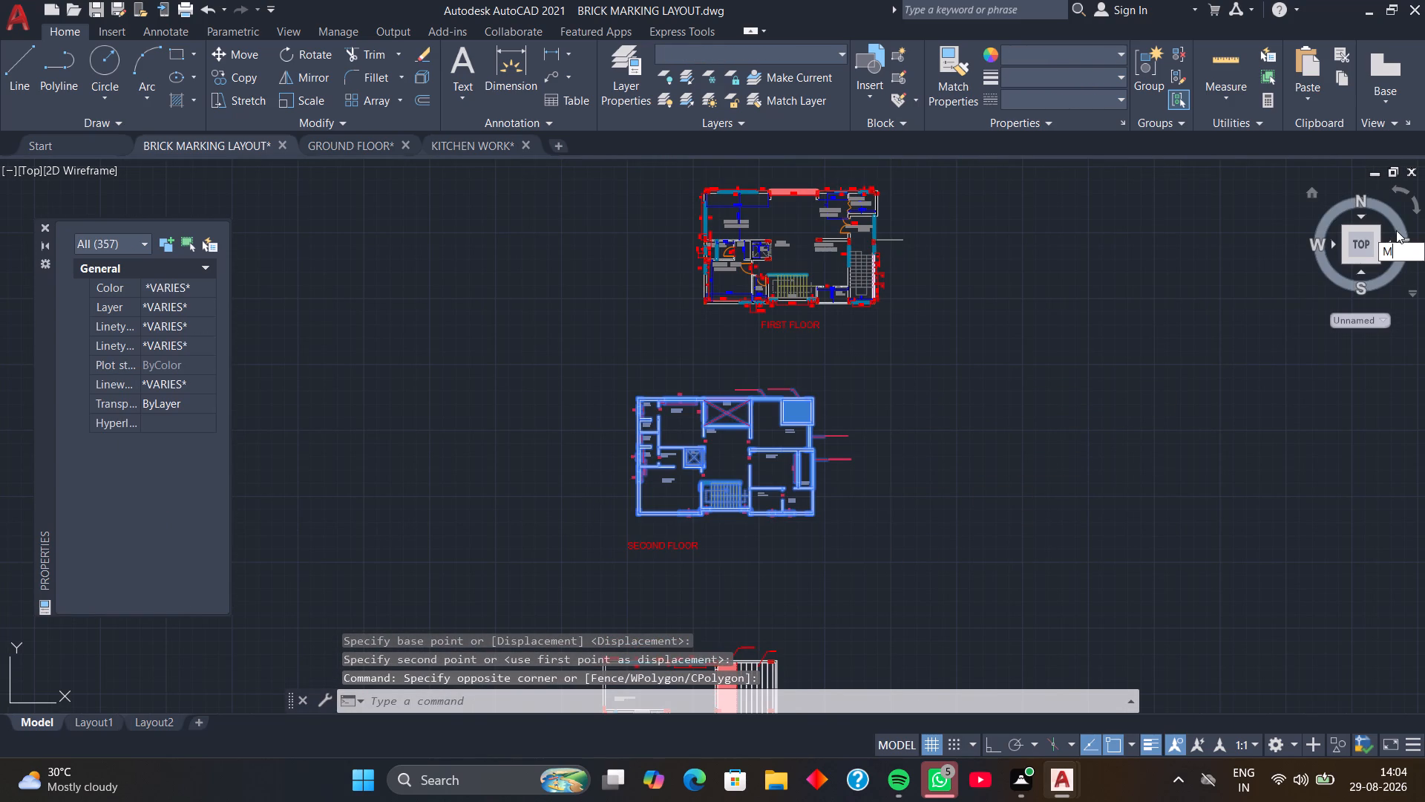
key("space")
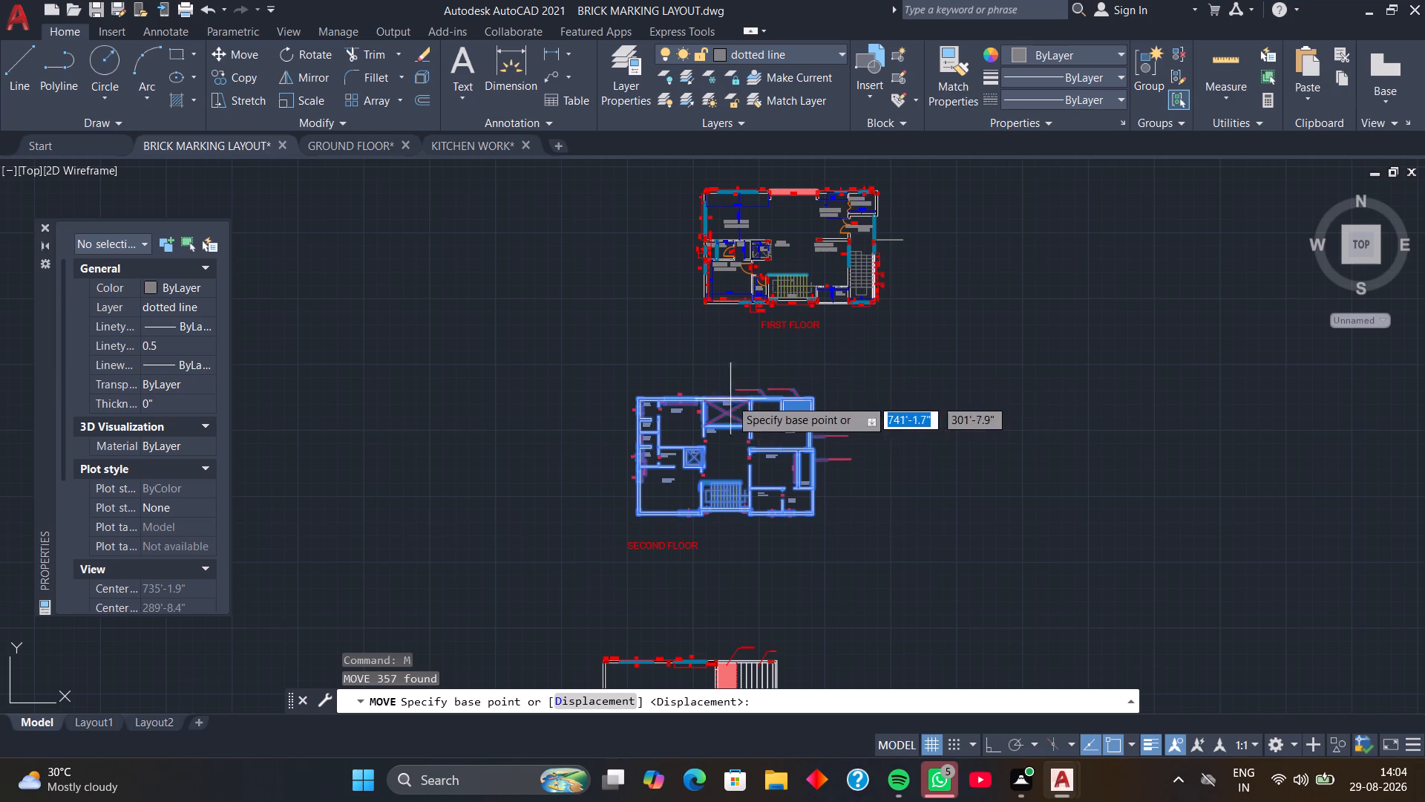
left_click(722, 397)
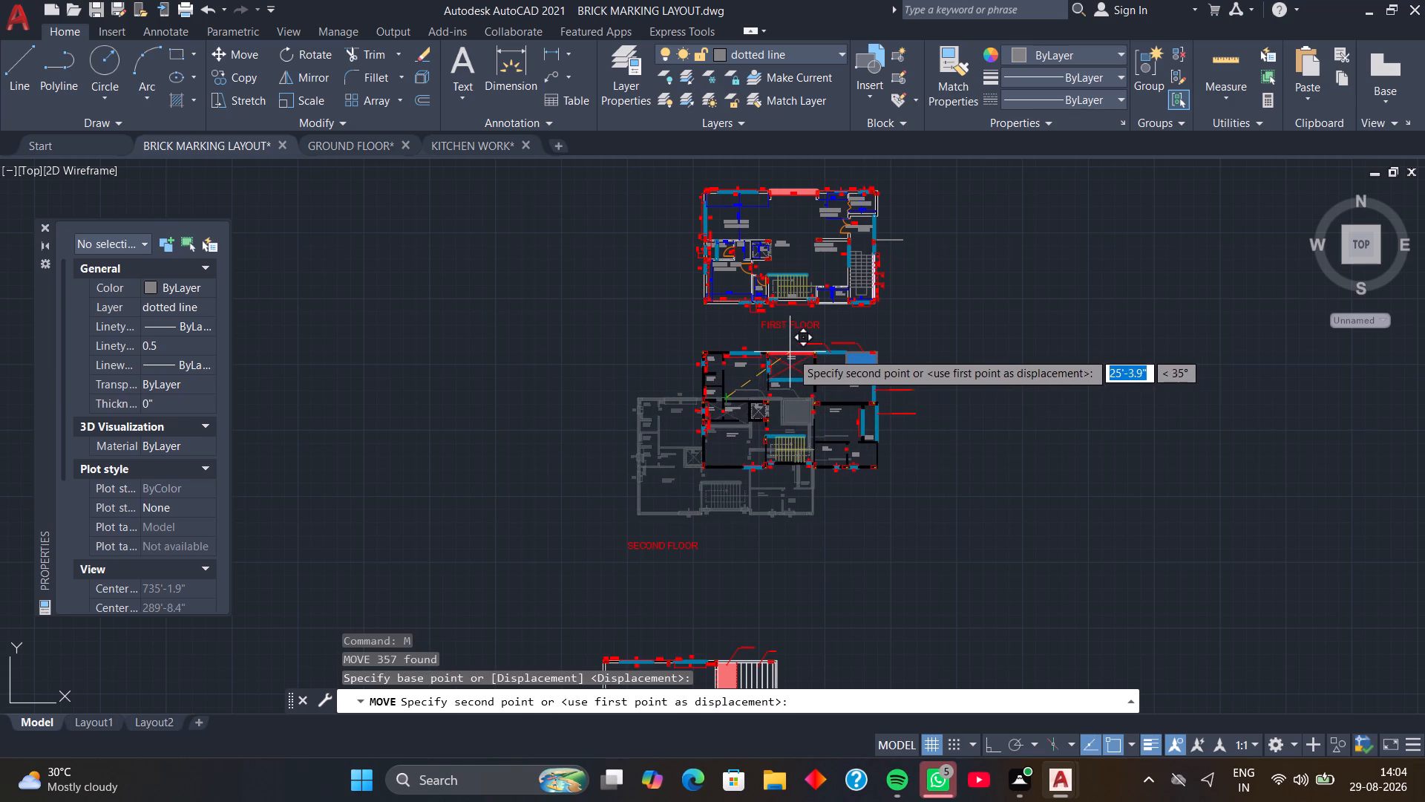
middle_click_drag(967, 274, 816, 392)
middle_click_drag(928, 255, 859, 379)
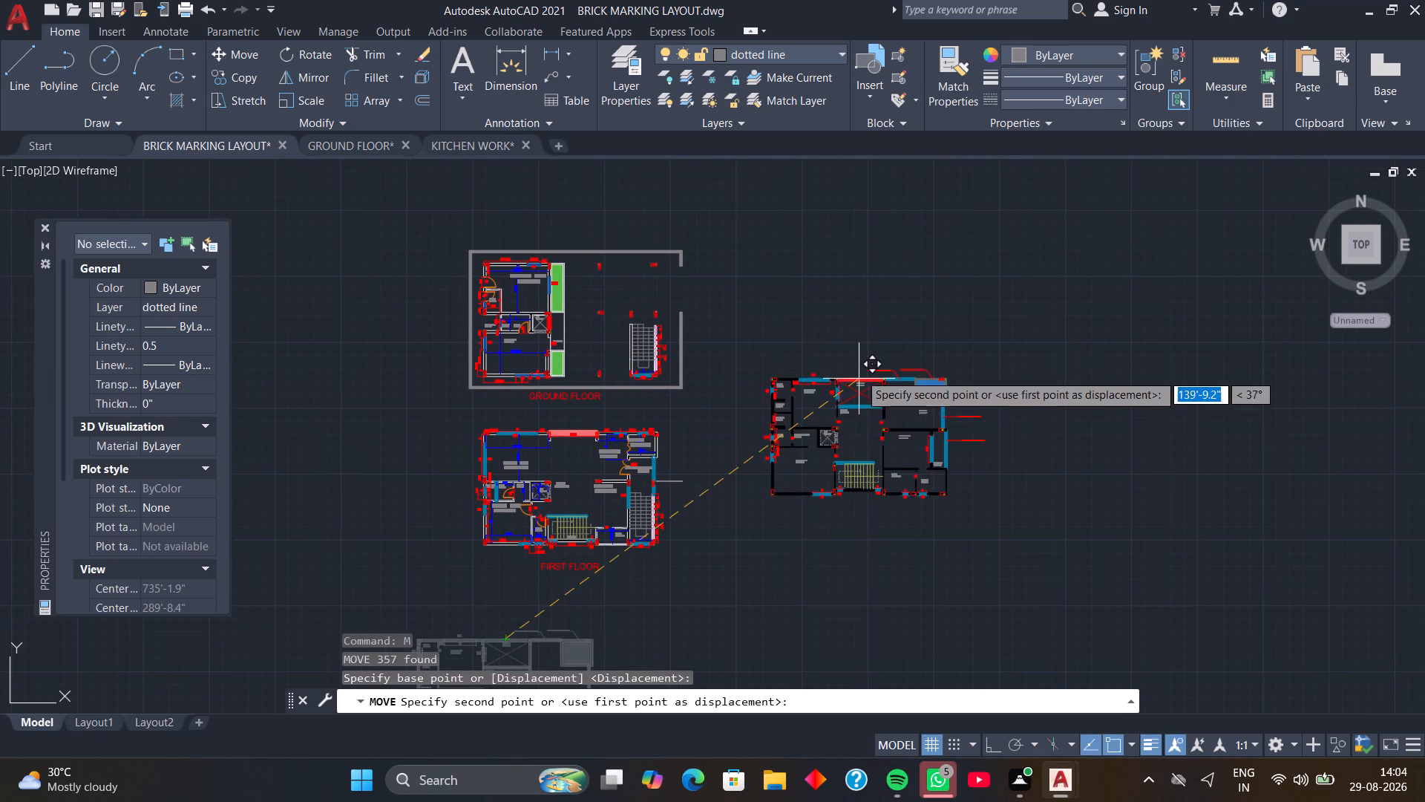
left_click(836, 256)
Move the SECOND FLOOR title to centre it just below the relocated second floor plan.
scroll(887, 372, "down", 2)
scroll(851, 411, "up", 1)
middle_click_drag(851, 411, 863, 329)
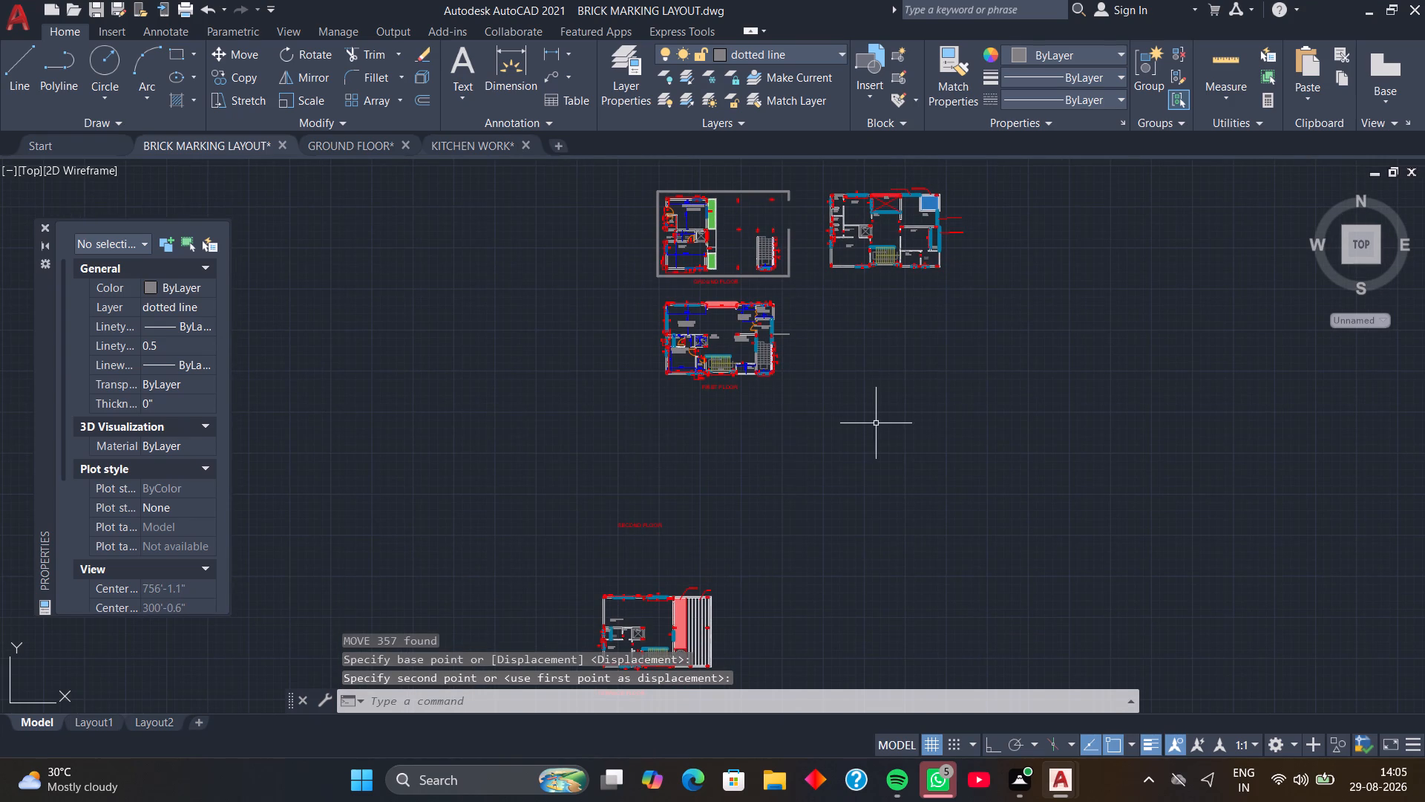
type("M")
key("space")
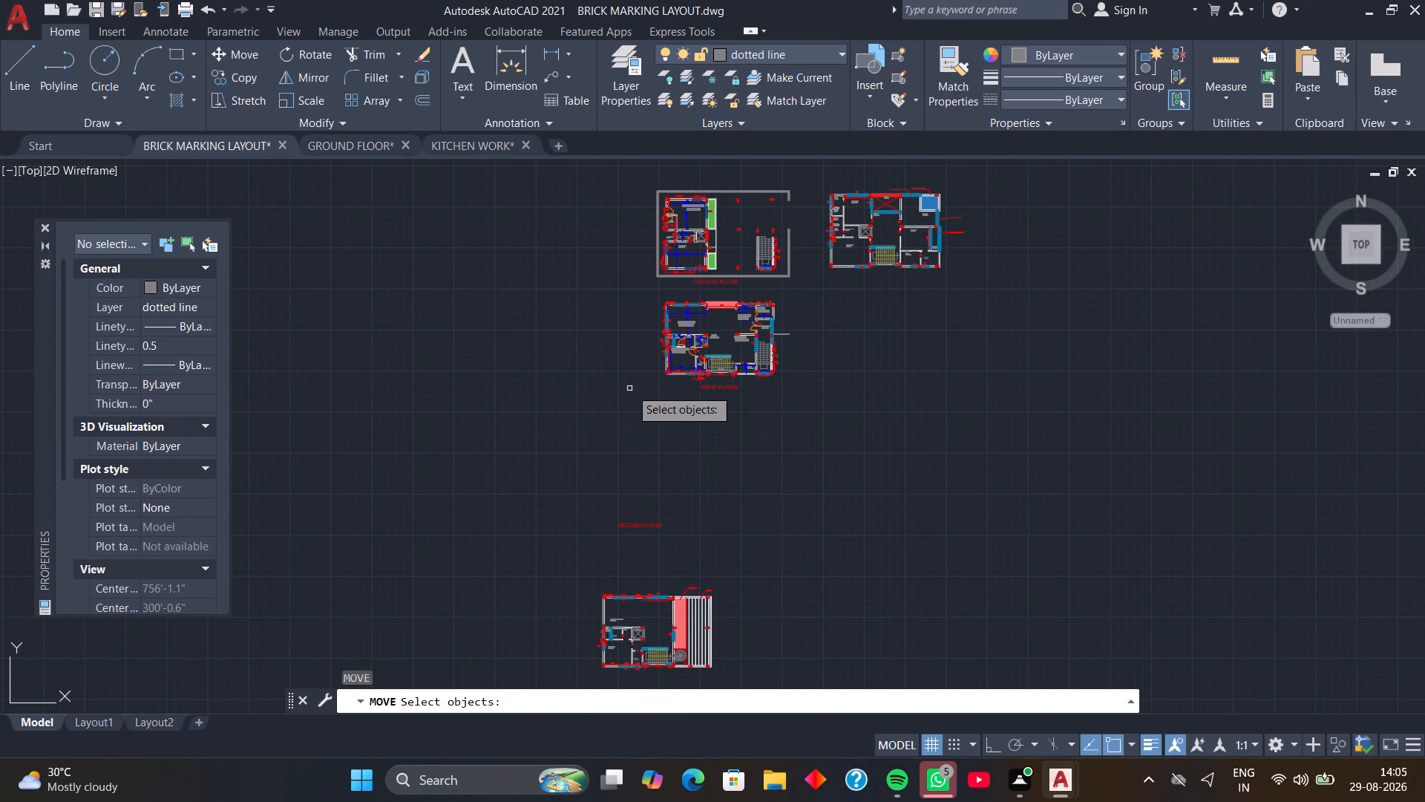
scroll(642, 532, "up", 2)
left_click(658, 517)
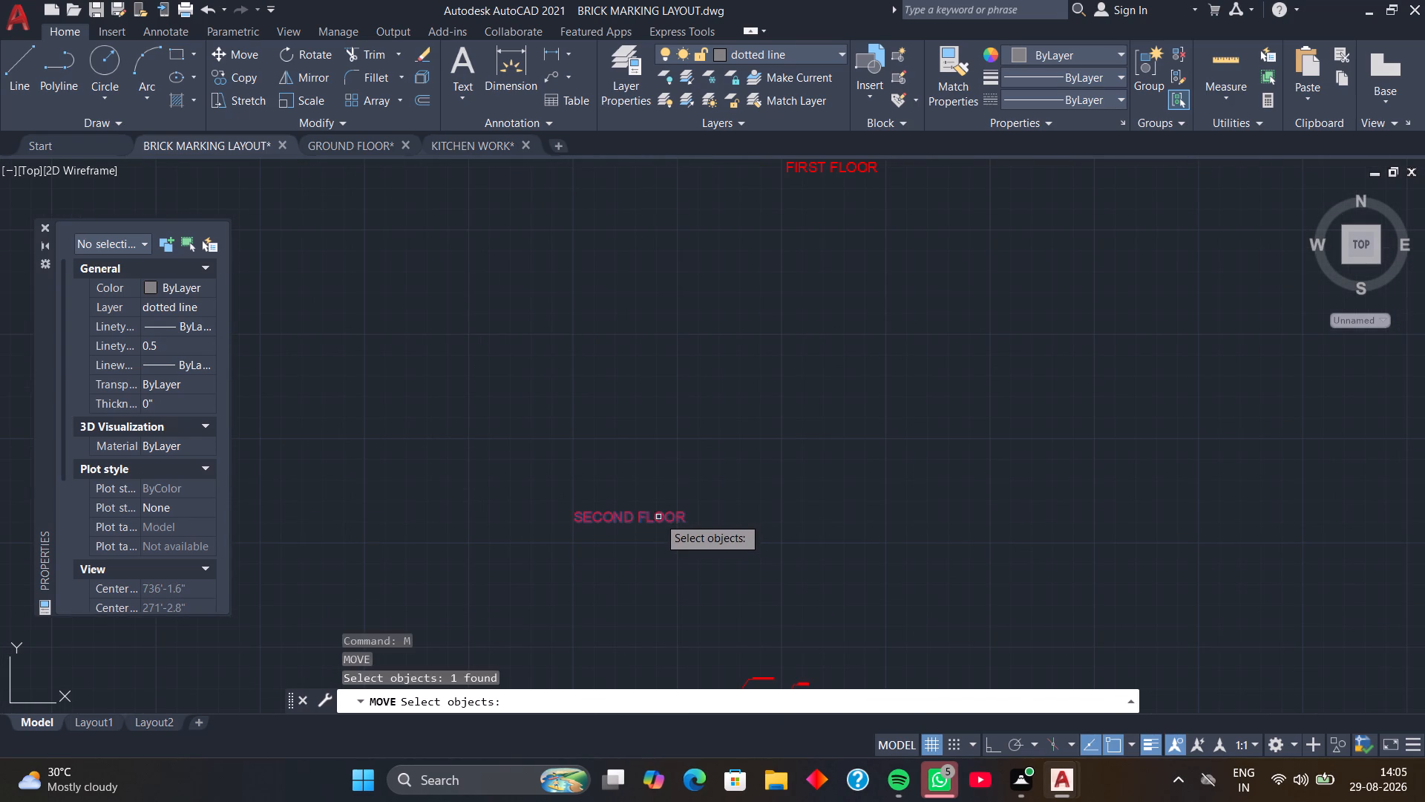
key("space")
left_click(627, 515)
scroll(868, 305, "down", 1)
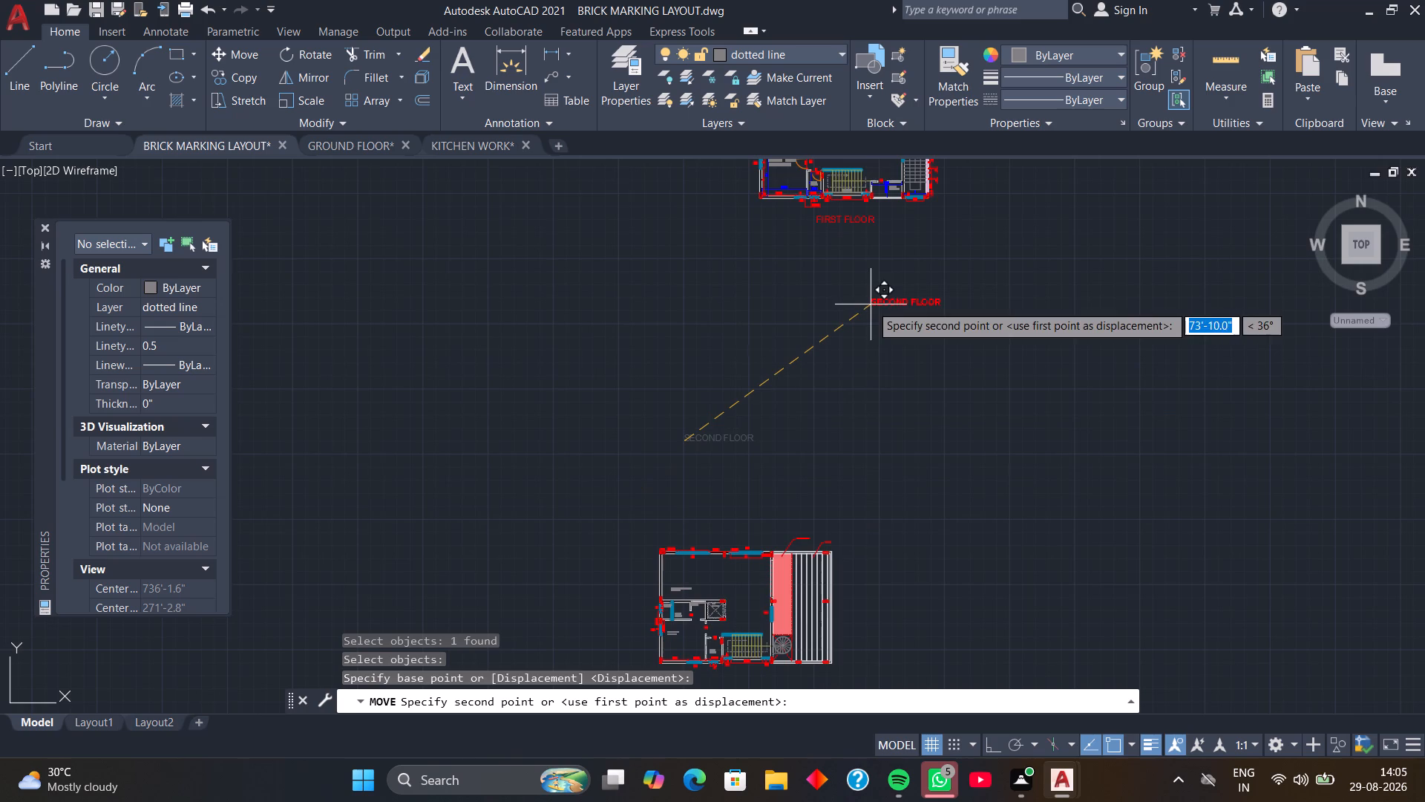
middle_click_drag(871, 304, 698, 369)
middle_click_drag(858, 284, 814, 451)
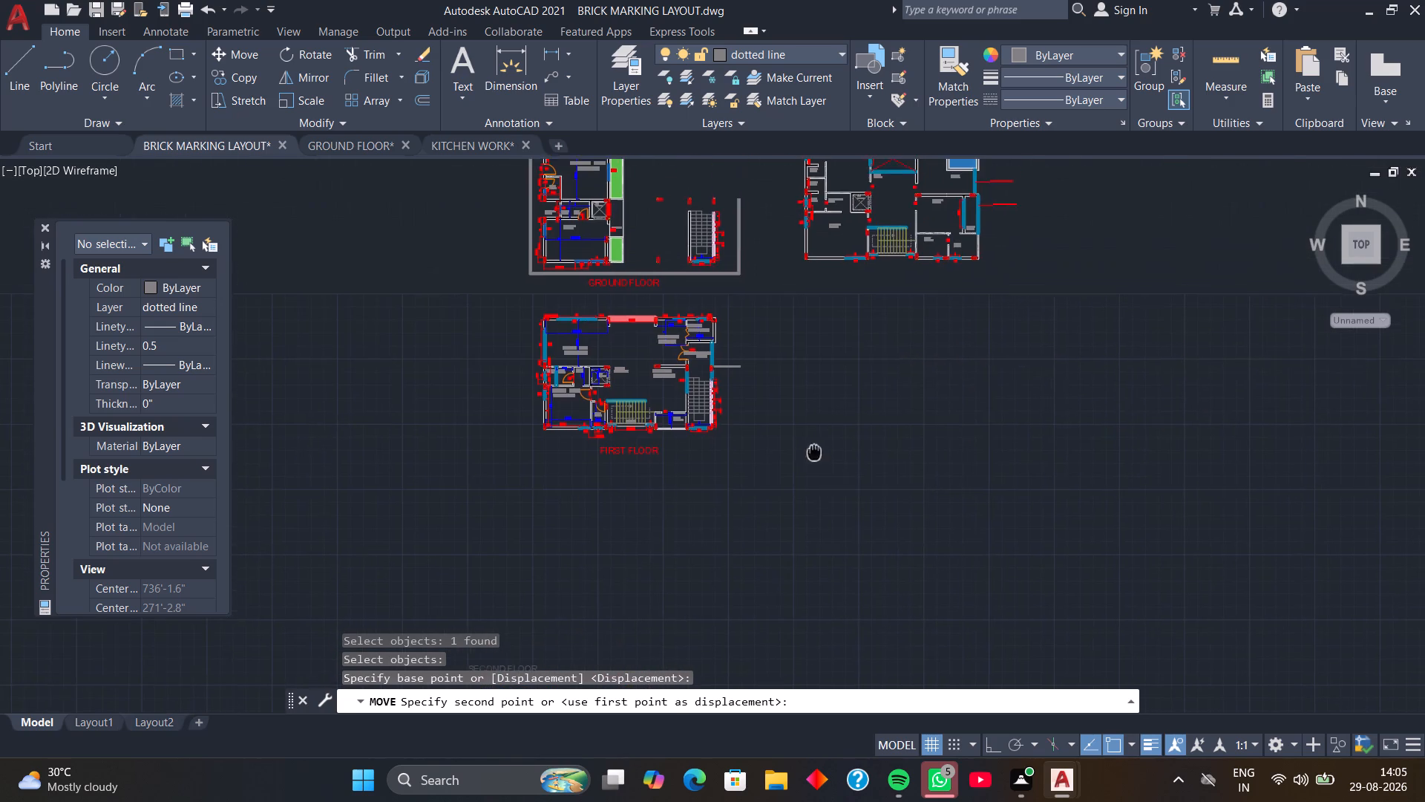
middle_click_drag(814, 451, 814, 451)
scroll(874, 313, "up", 2)
left_click(834, 220)
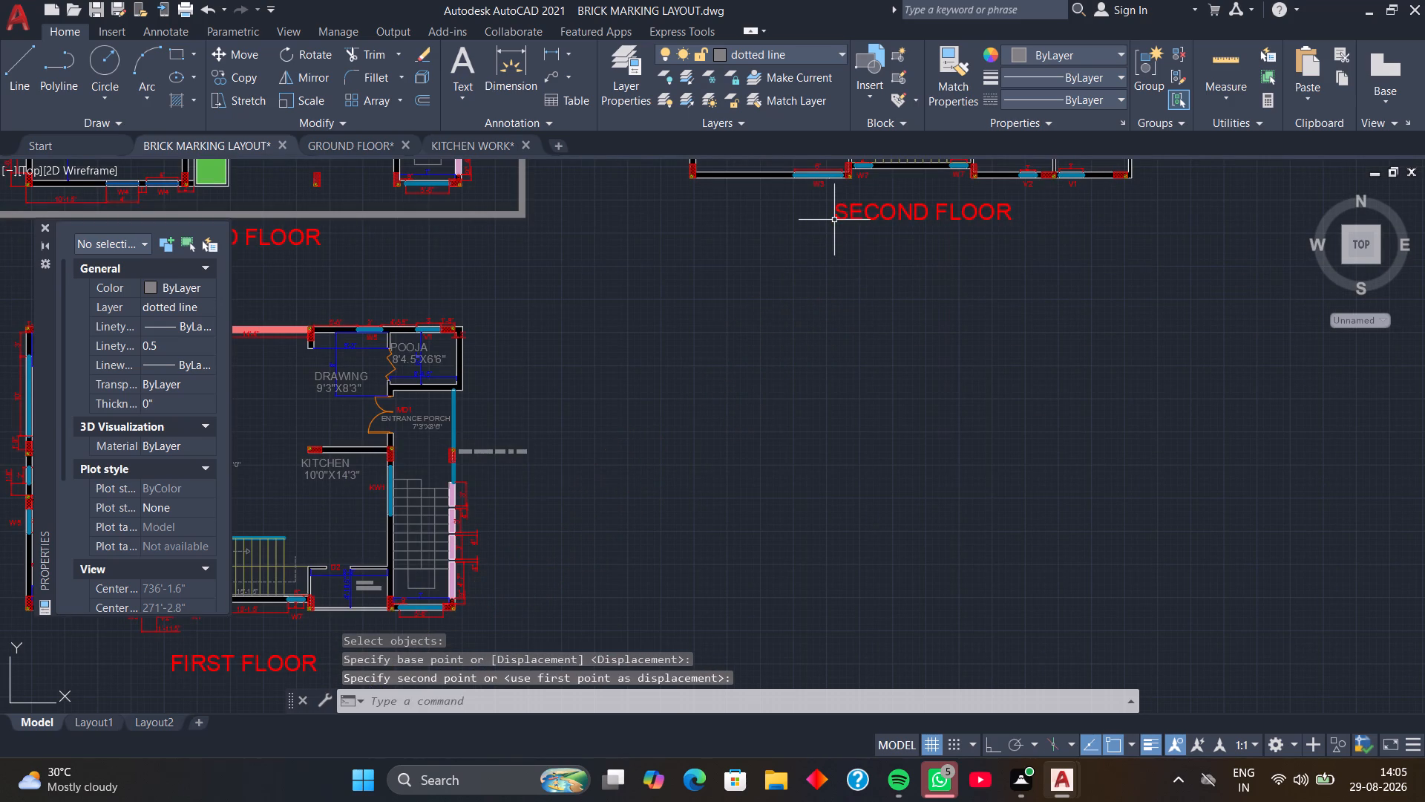
Move the whole terrace floor plan, without its title, below the SECOND FLOOR title and level with the first floor plan.
scroll(874, 340, "down", 4)
middle_click_drag(831, 481, 891, 360)
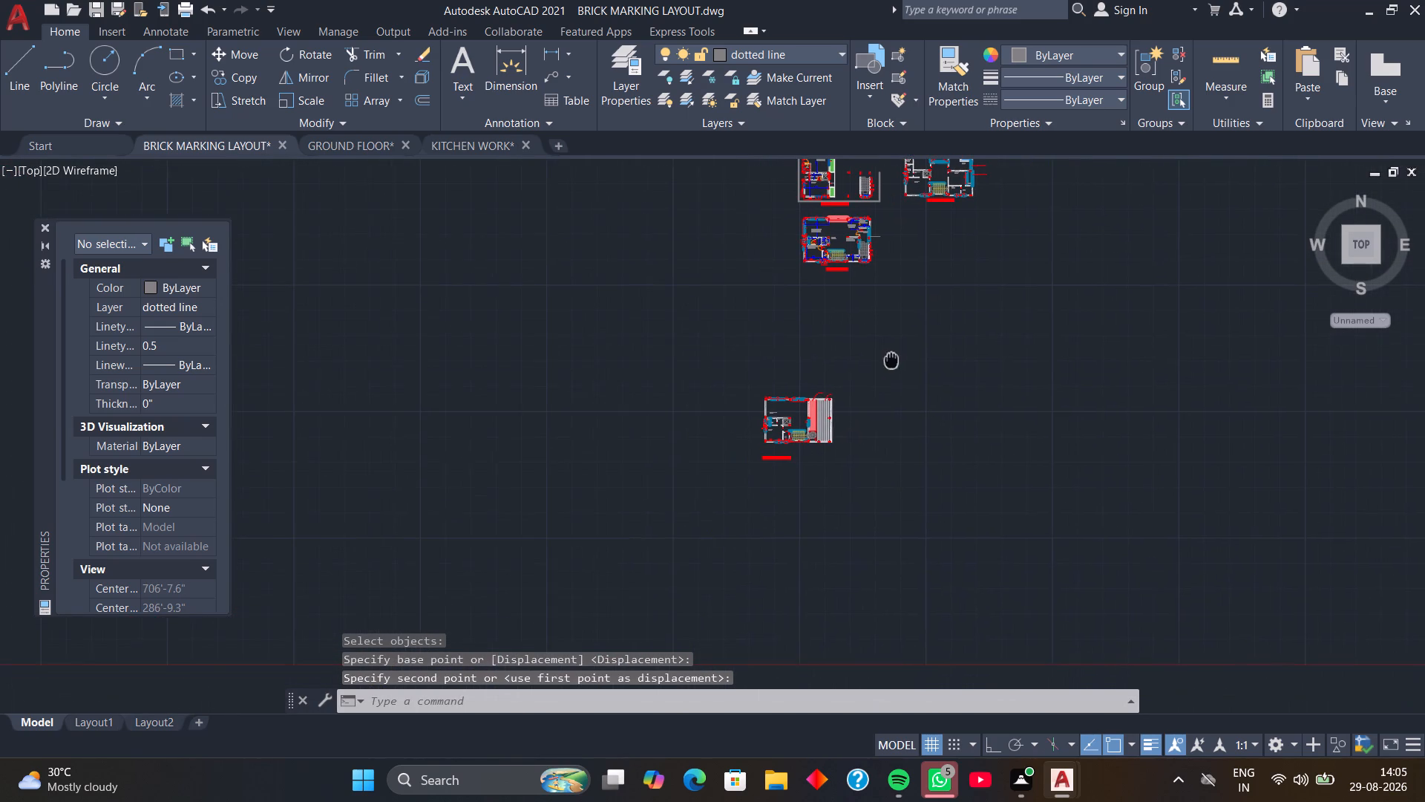
middle_click_drag(891, 360, 892, 360)
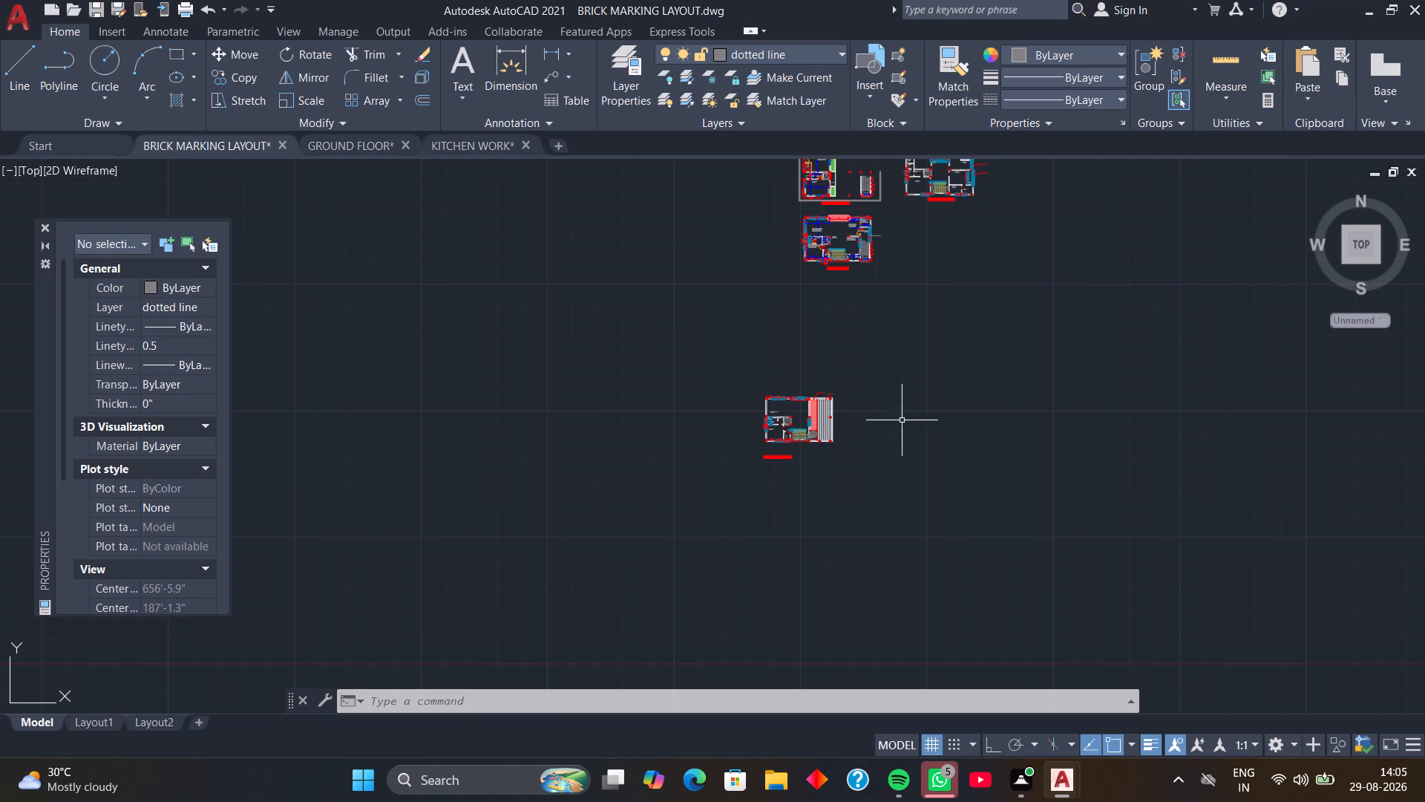
scroll(835, 467, "up", 2)
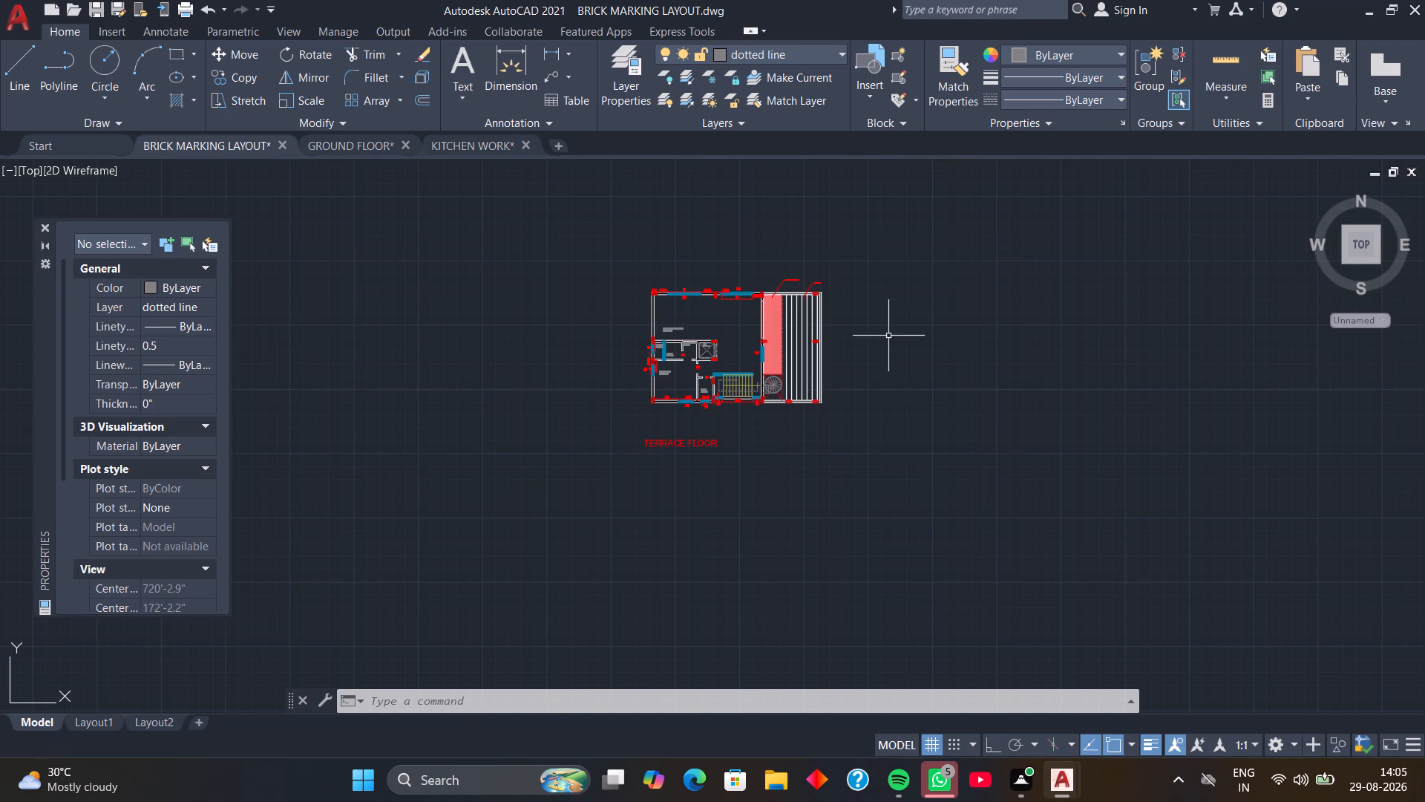
left_click(890, 236)
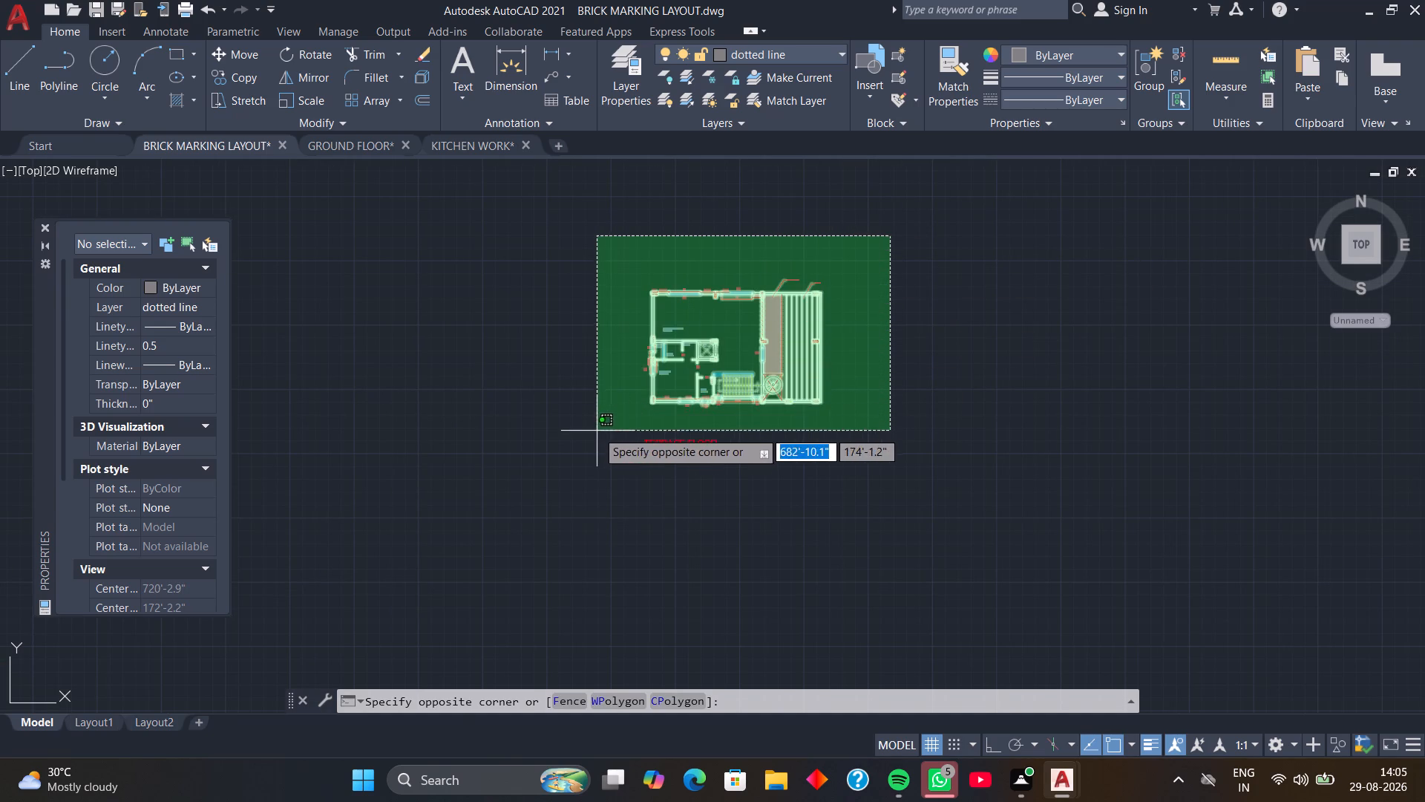
left_click(597, 431)
type("M")
key("space")
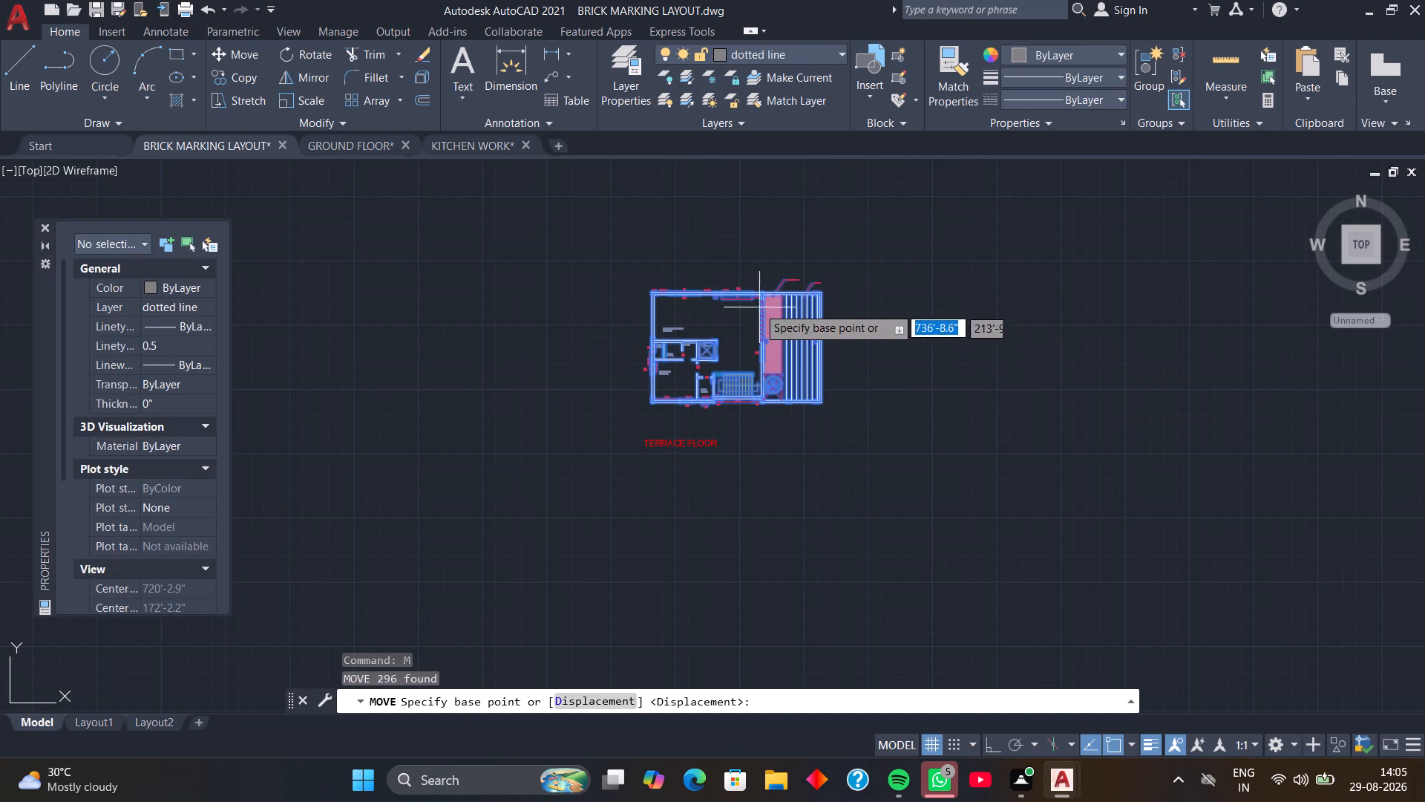
left_click(736, 294)
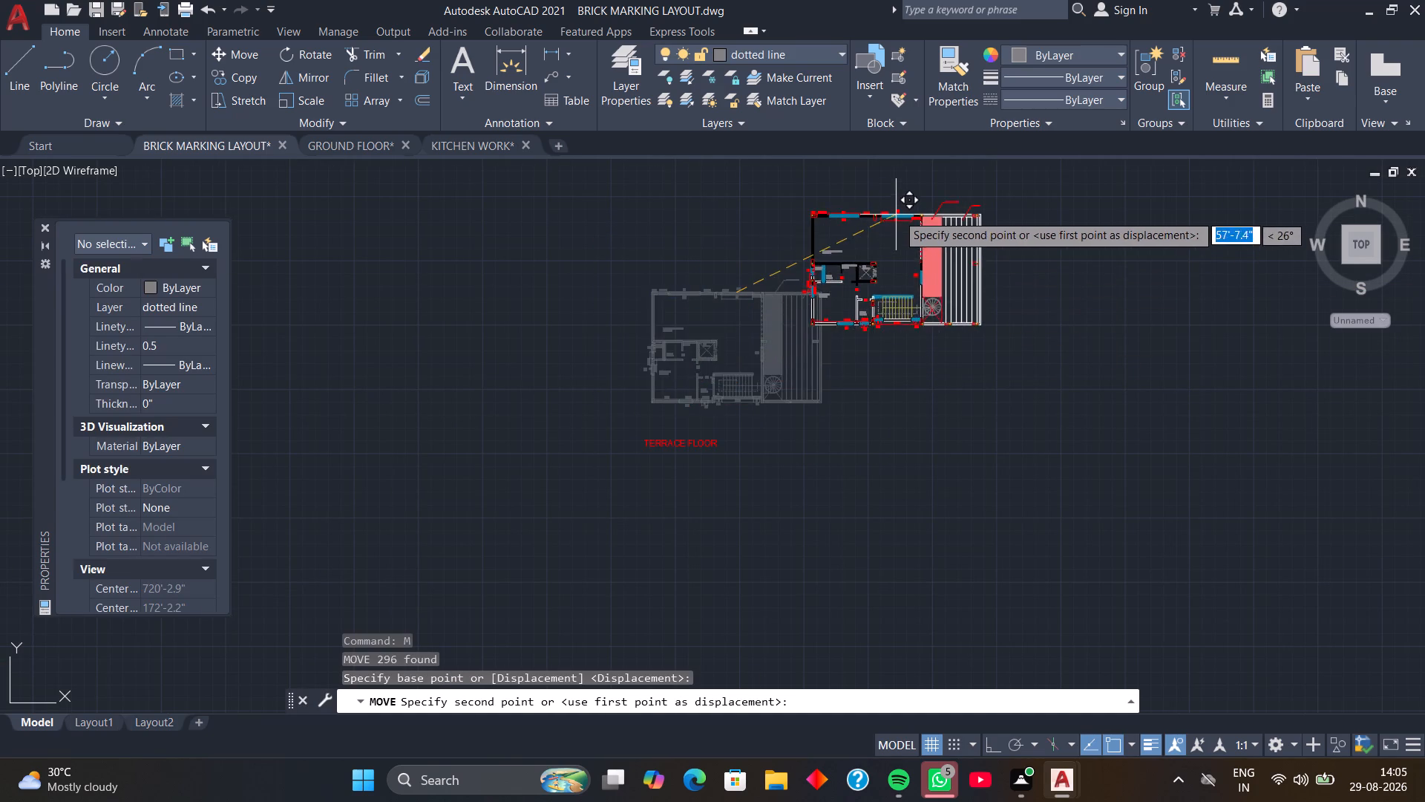
scroll(902, 214, "down", 1)
middle_click_drag(902, 214, 710, 411)
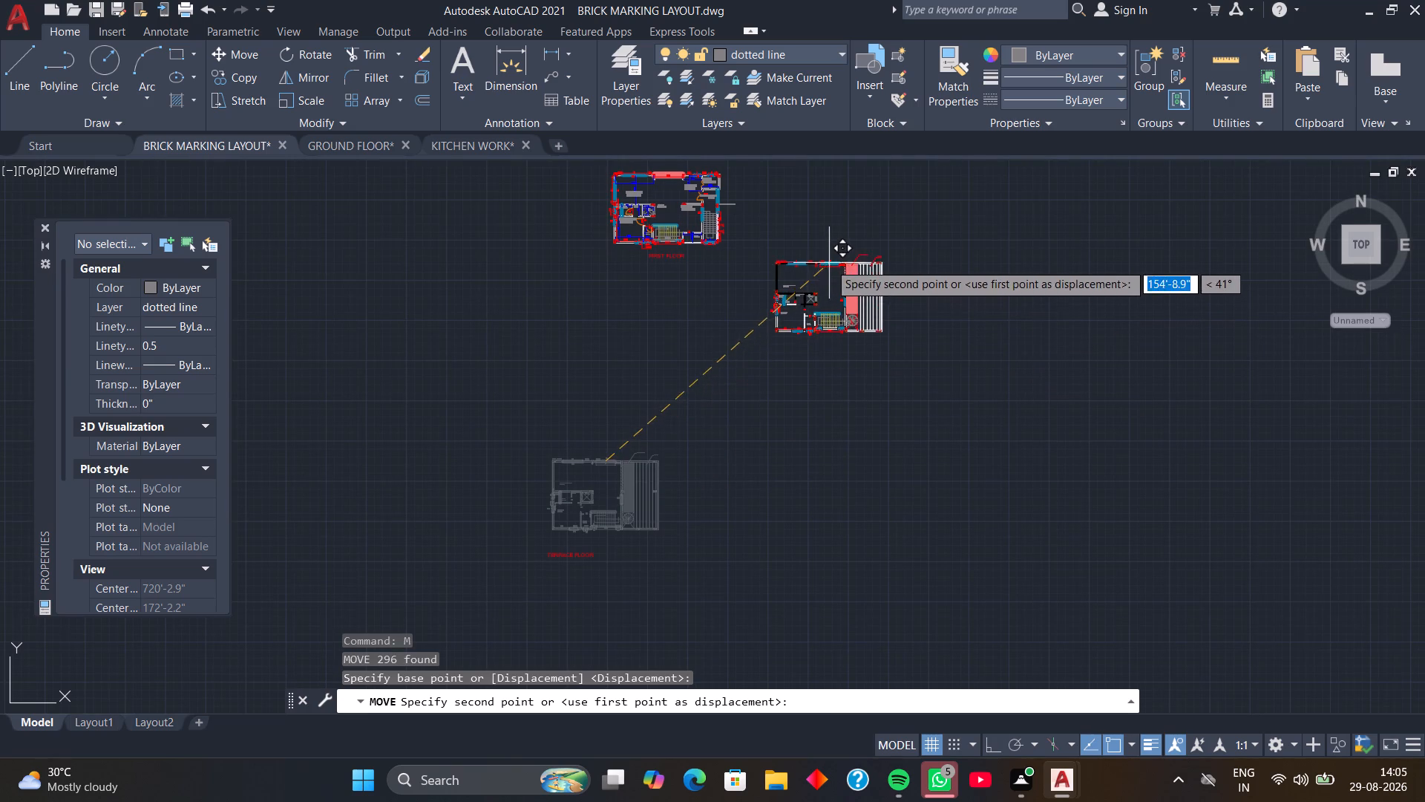
middle_click_drag(829, 263, 764, 421)
scroll(776, 331, "up", 1)
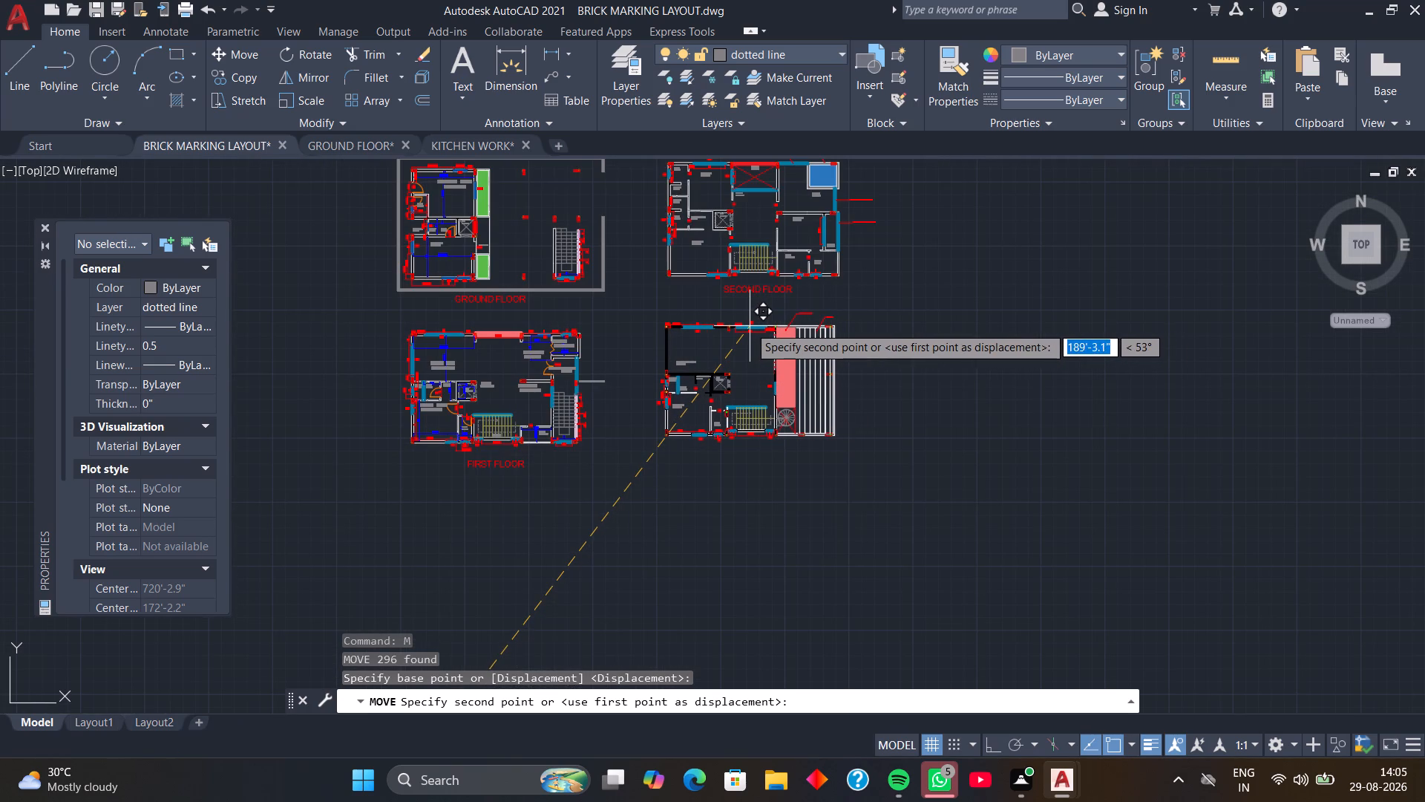
left_click(749, 326)
scroll(825, 479, "down", 2)
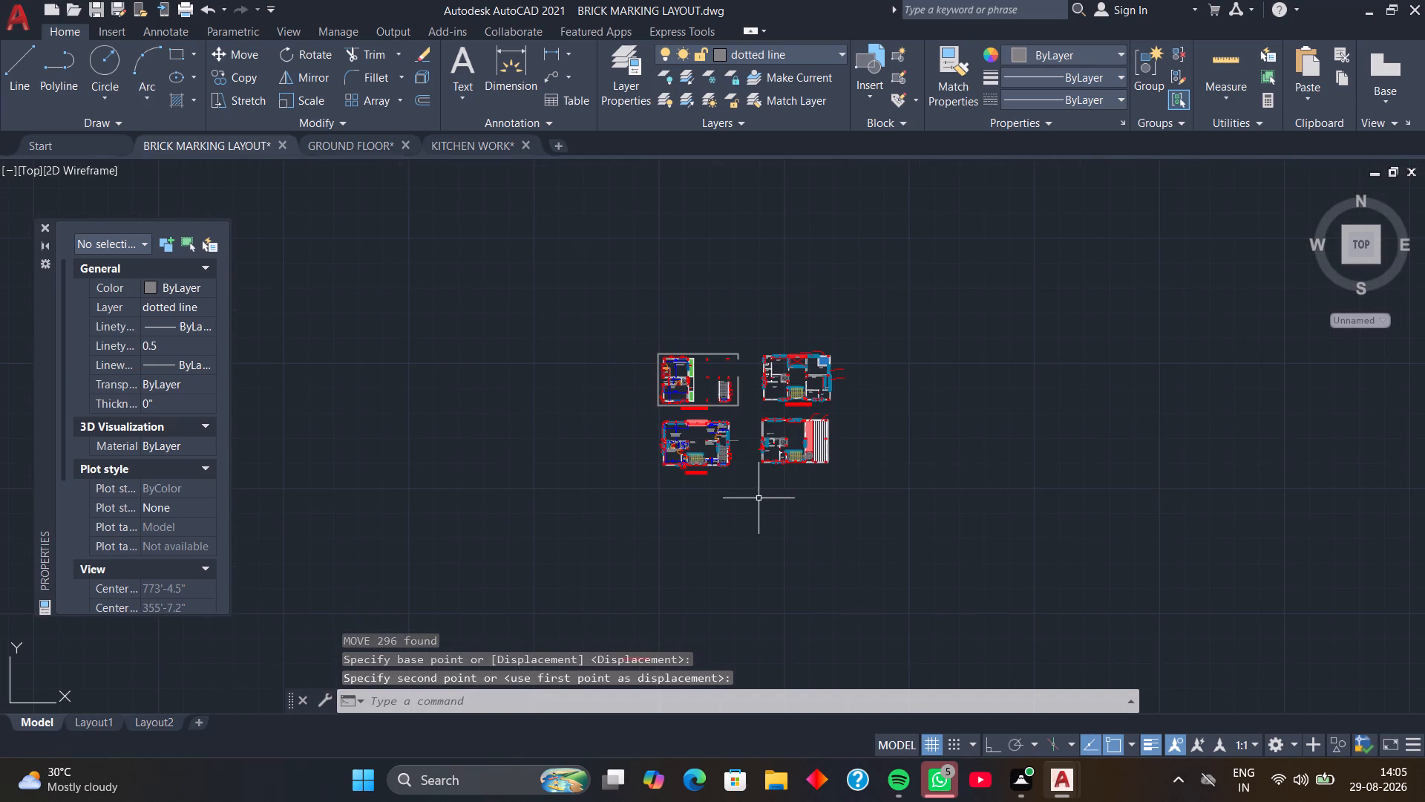
Move the TERRACE FLOOR title to centre it just below the relocated terrace floor plan's staircase side.
middle_click_drag(755, 499, 831, 325)
scroll(798, 122, "down", 16)
scroll(799, 122, "up", 5)
scroll(799, 122, "down", 1)
type("M")
key("space")
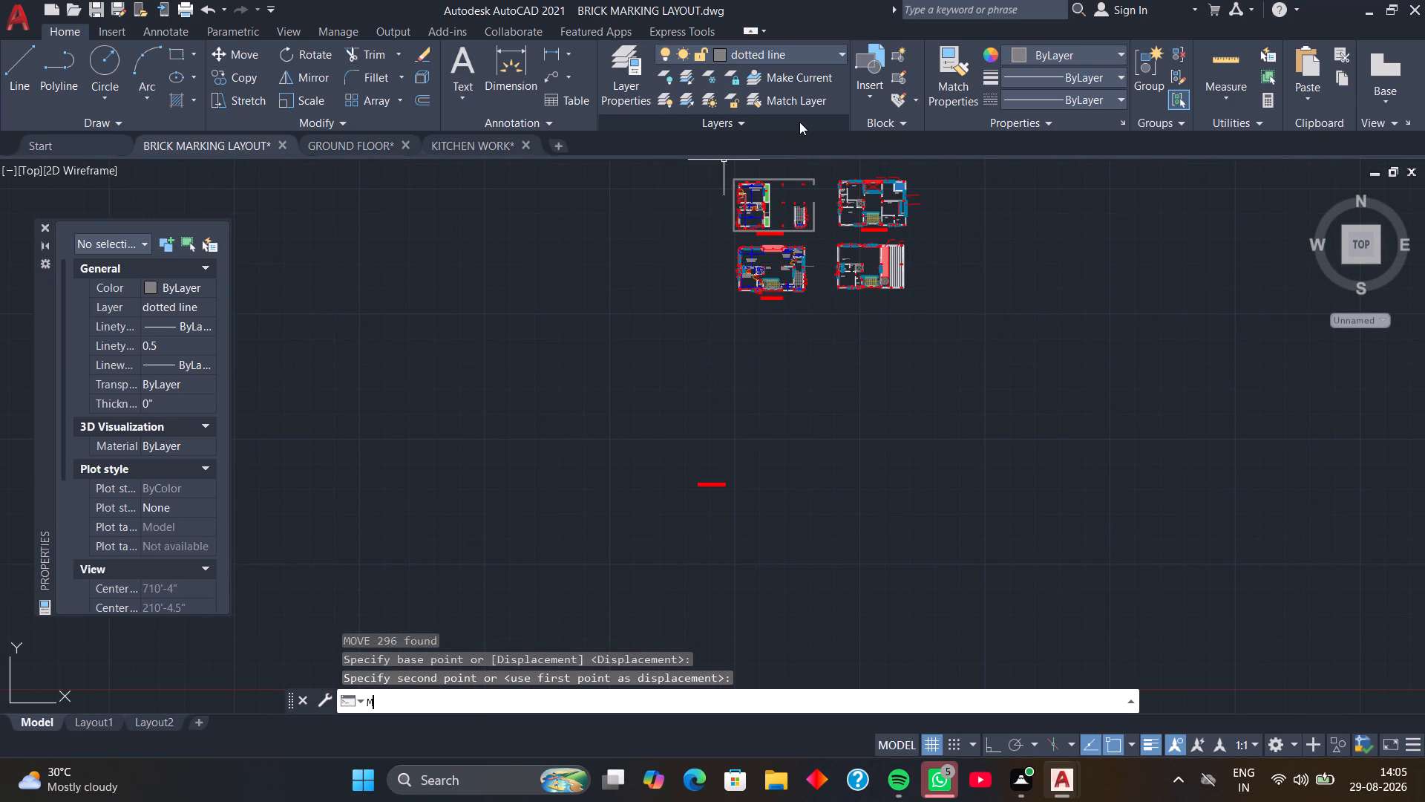
left_click(709, 486)
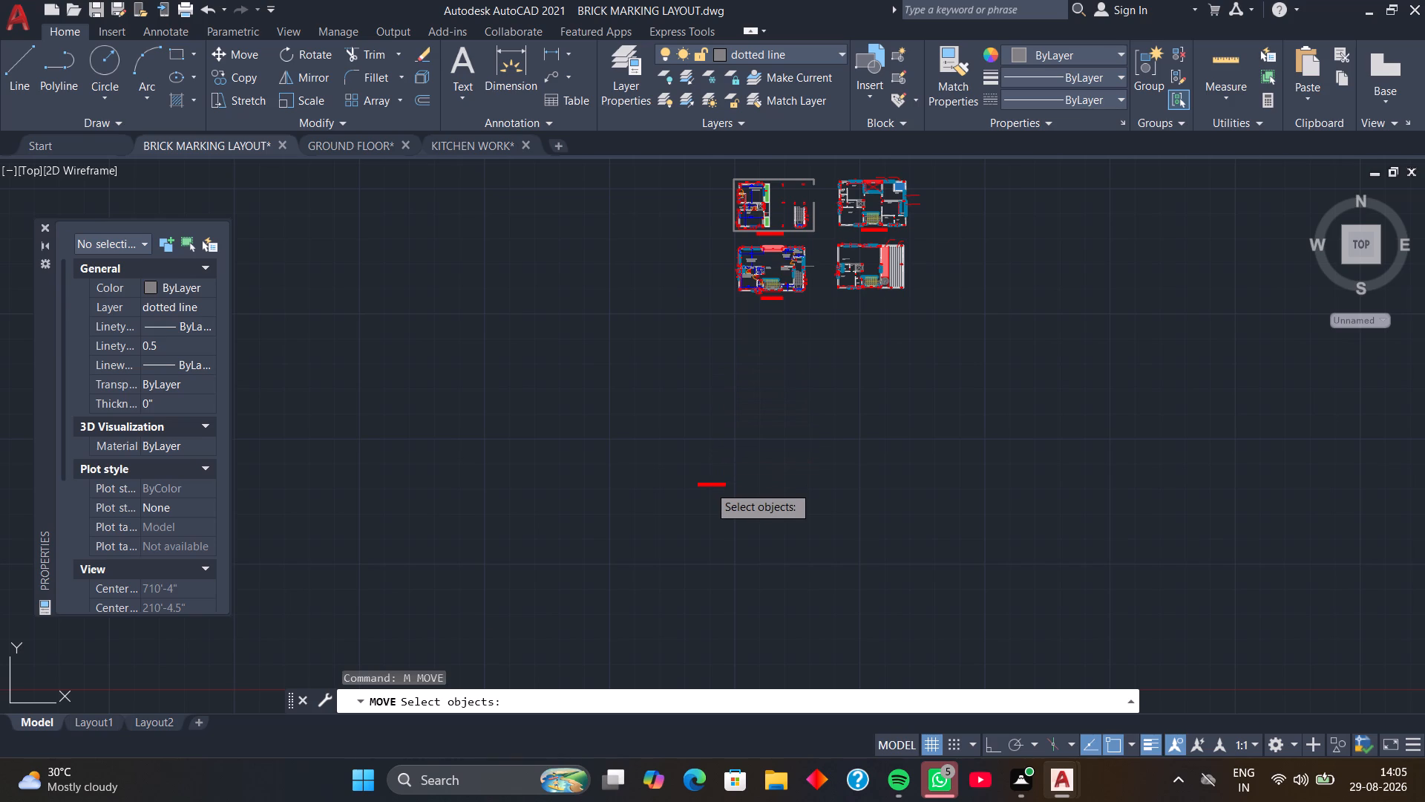
key("space")
left_click(709, 483)
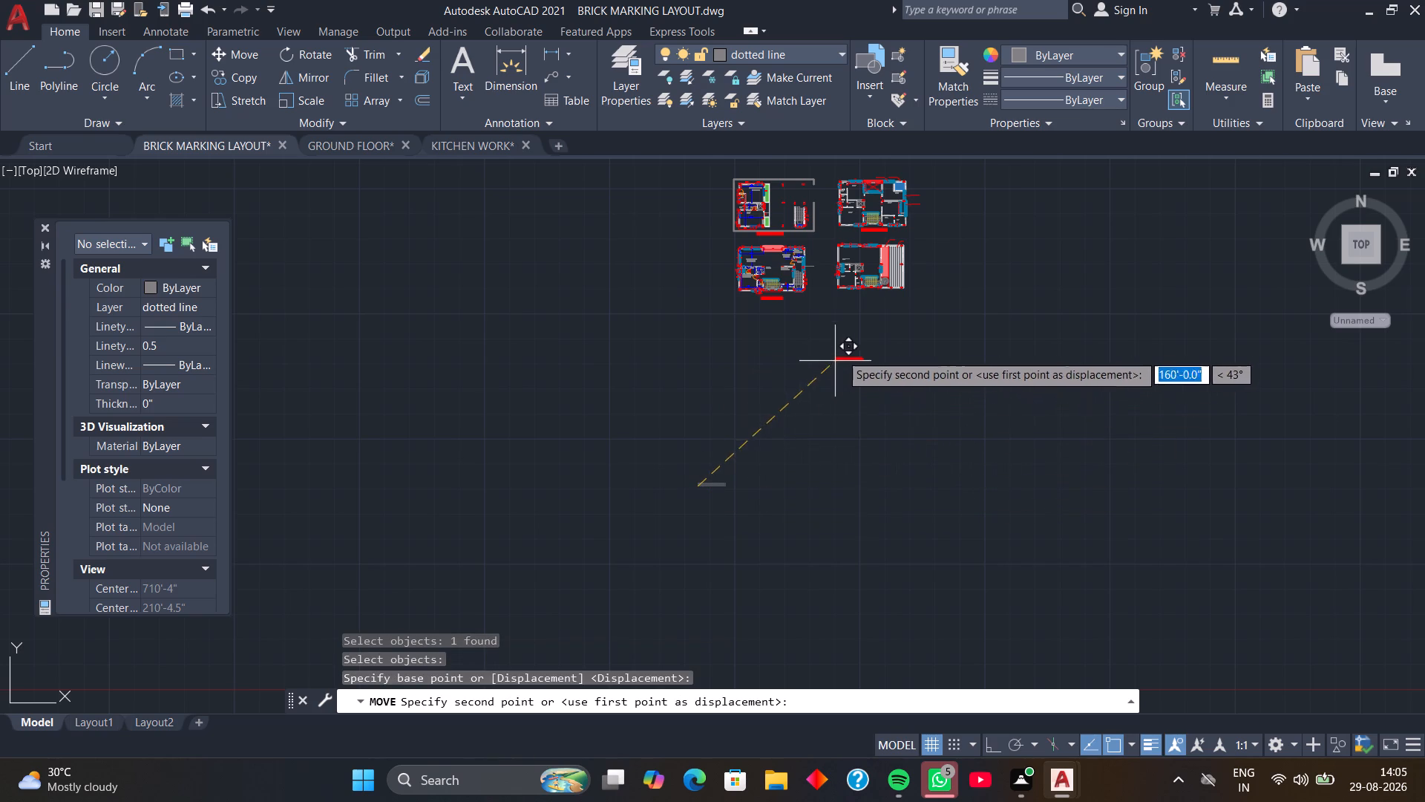
scroll(849, 336, "up", 3)
middle_click_drag(857, 254, 797, 388)
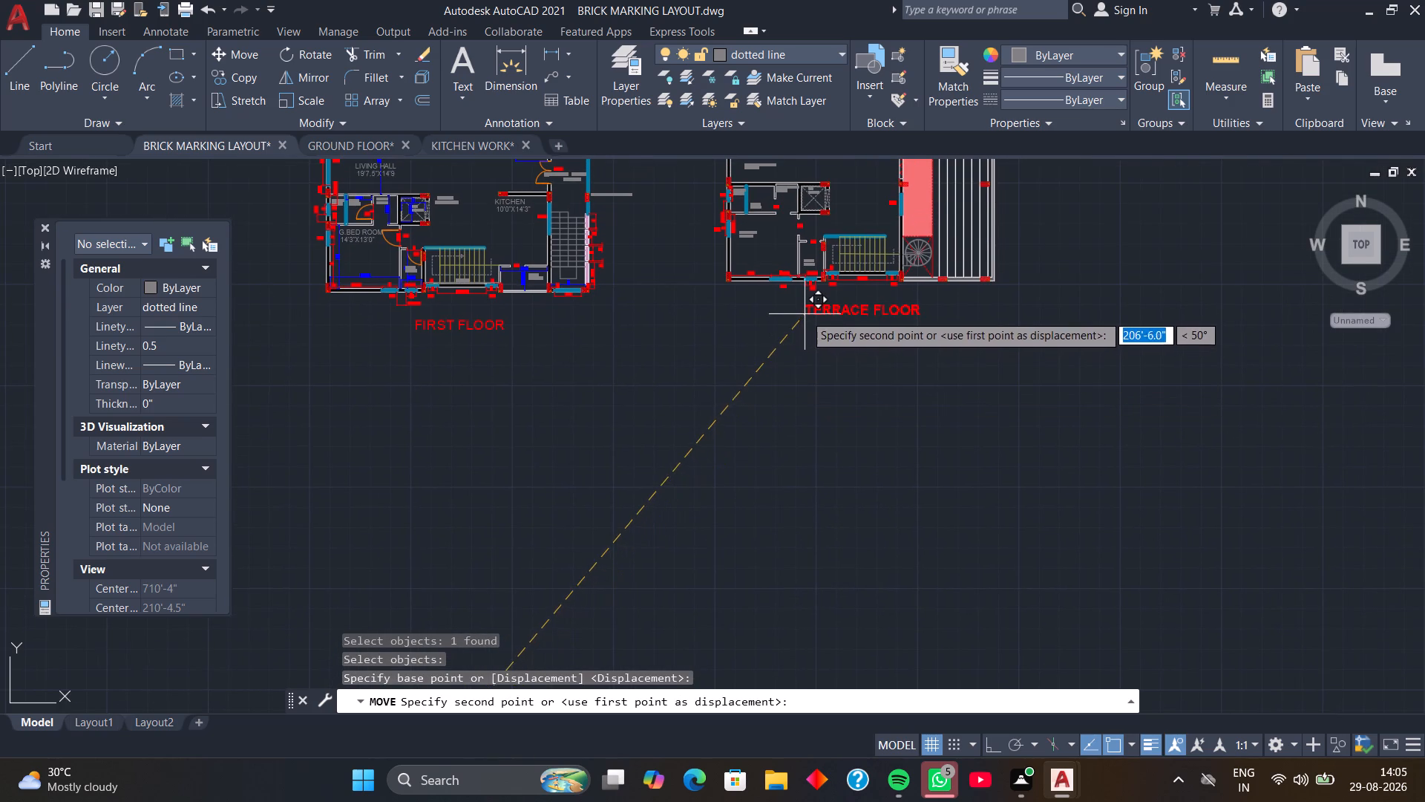
left_click(794, 310)
Move the second and terrace floor plans together with their titles horizontally closer to the ground and first floor plans.
scroll(880, 287, "down", 1)
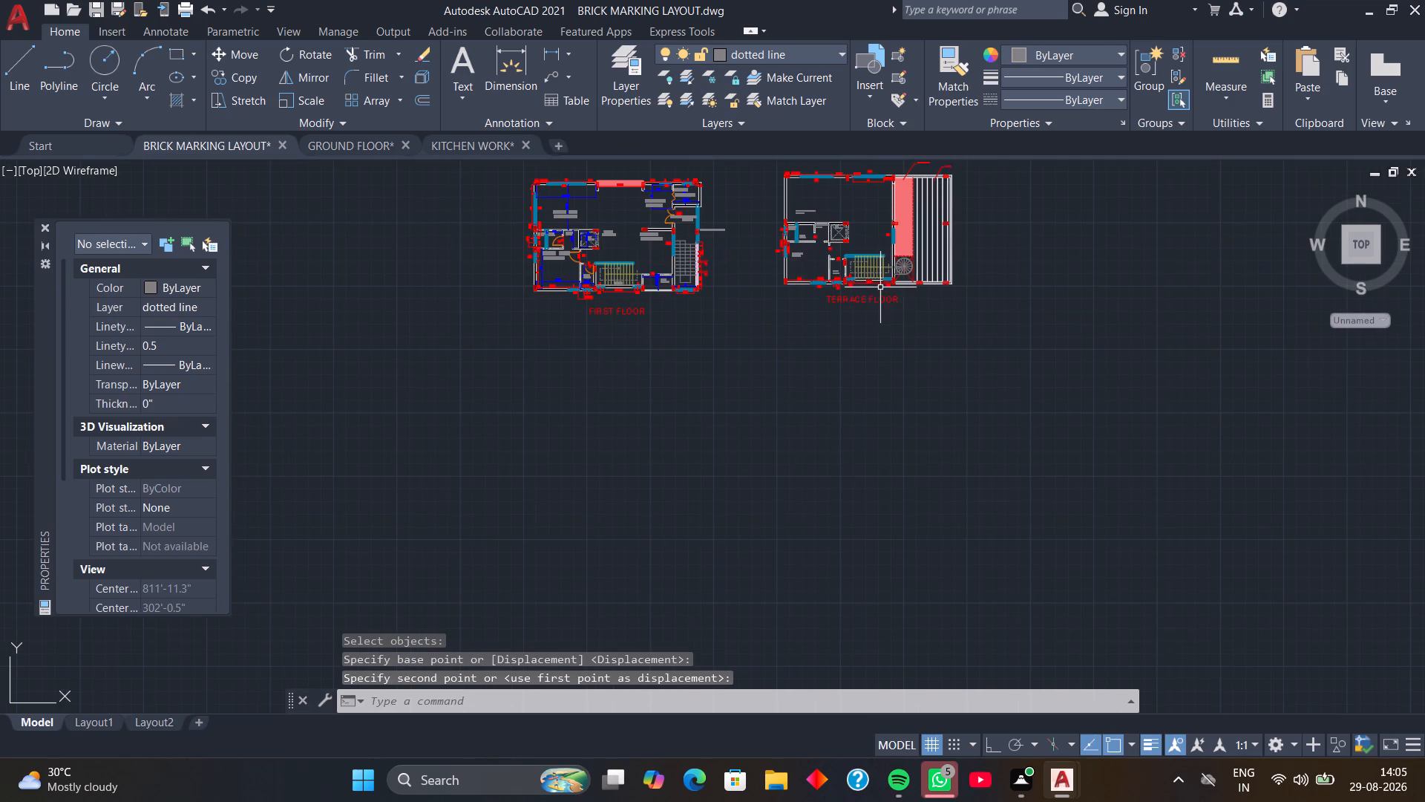
middle_click_drag(920, 261, 893, 400)
middle_click_drag(970, 267, 965, 332)
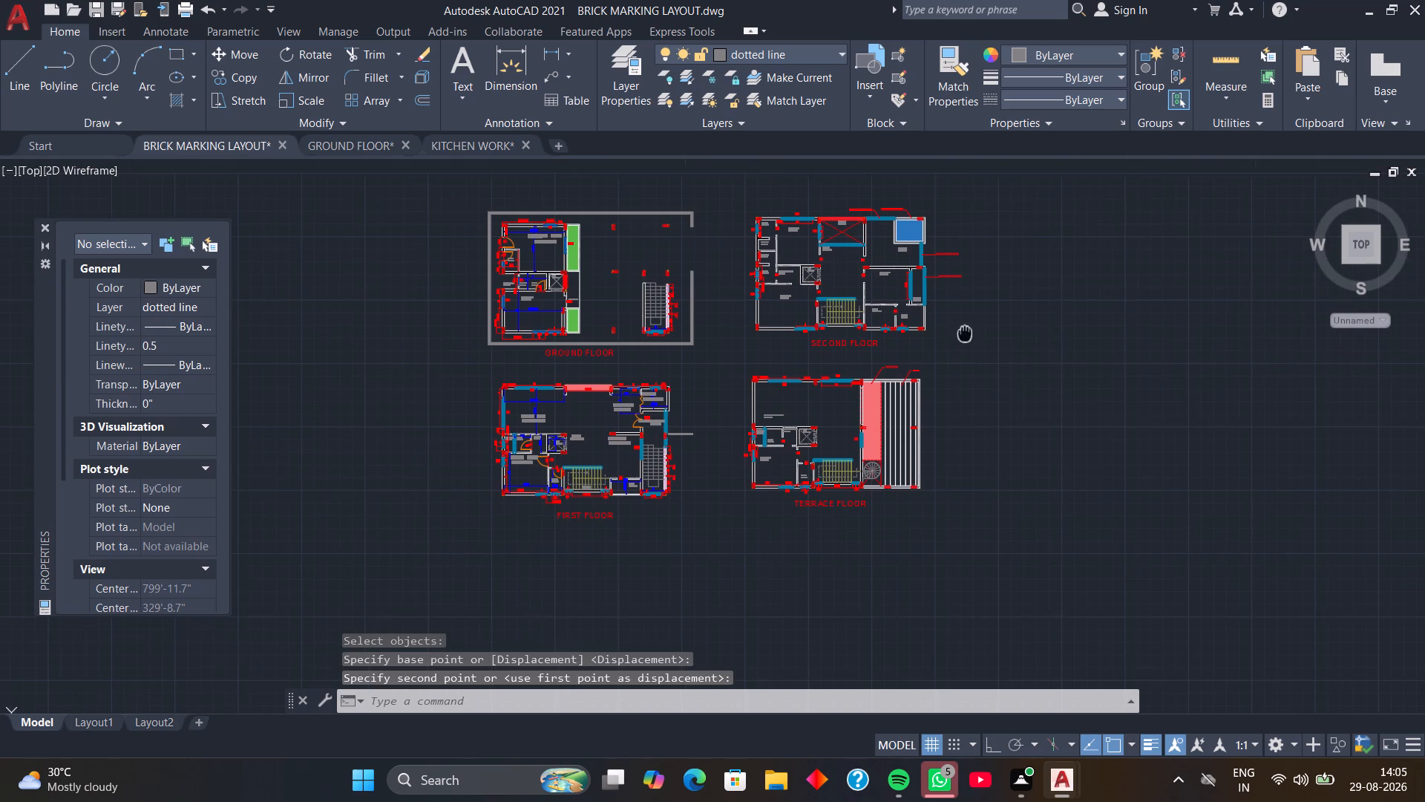
middle_click_drag(965, 332, 965, 333)
left_click(1005, 172)
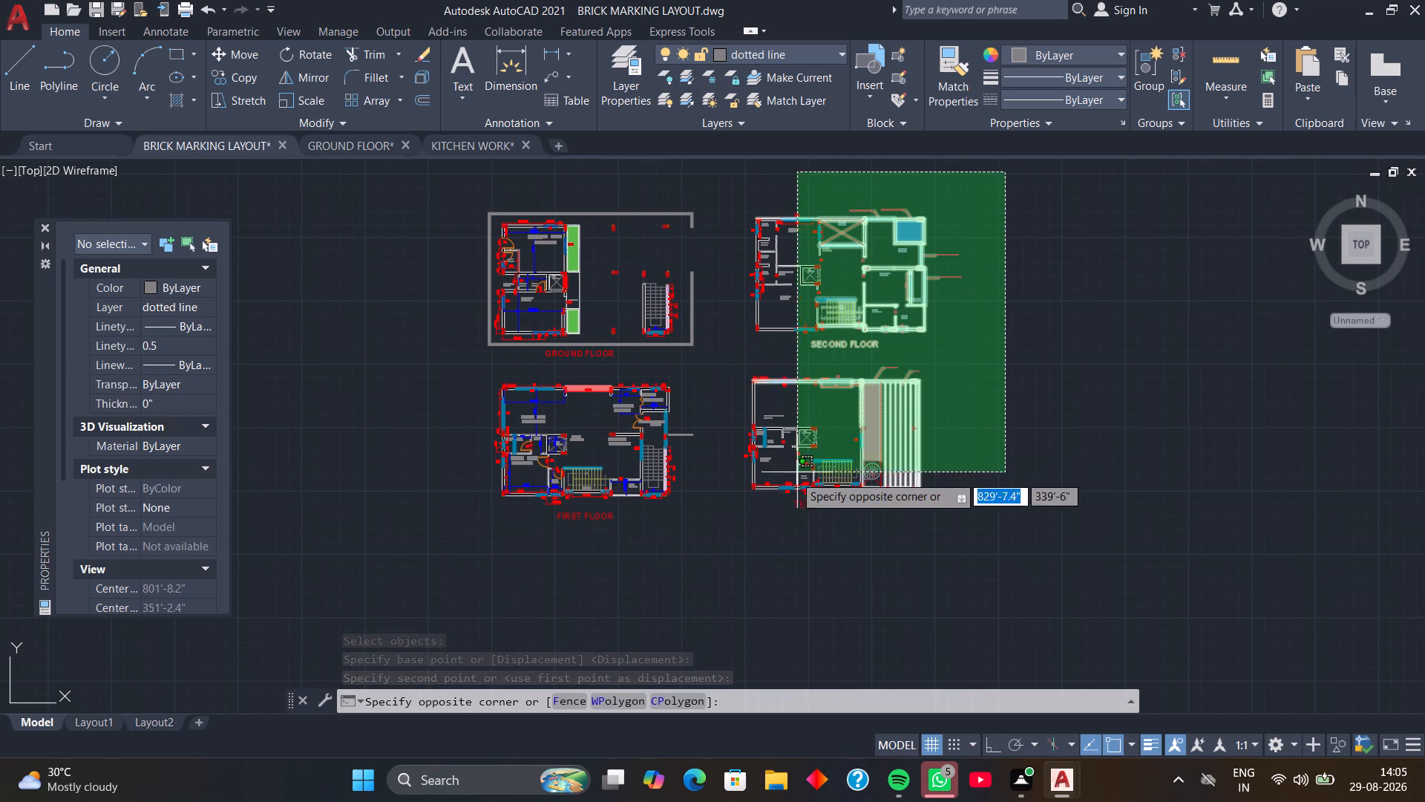
left_click(723, 540)
key("m")
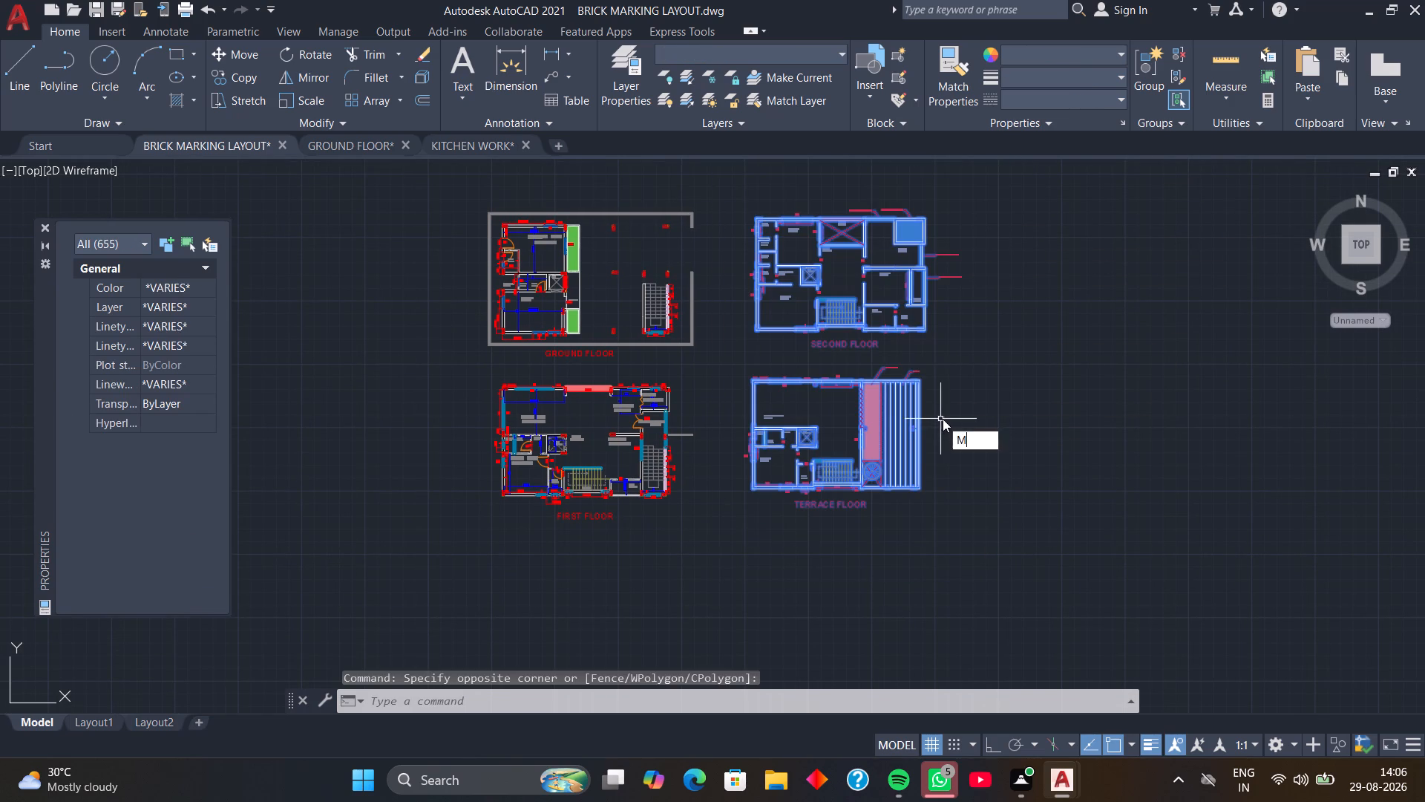
key("space")
left_click(752, 215)
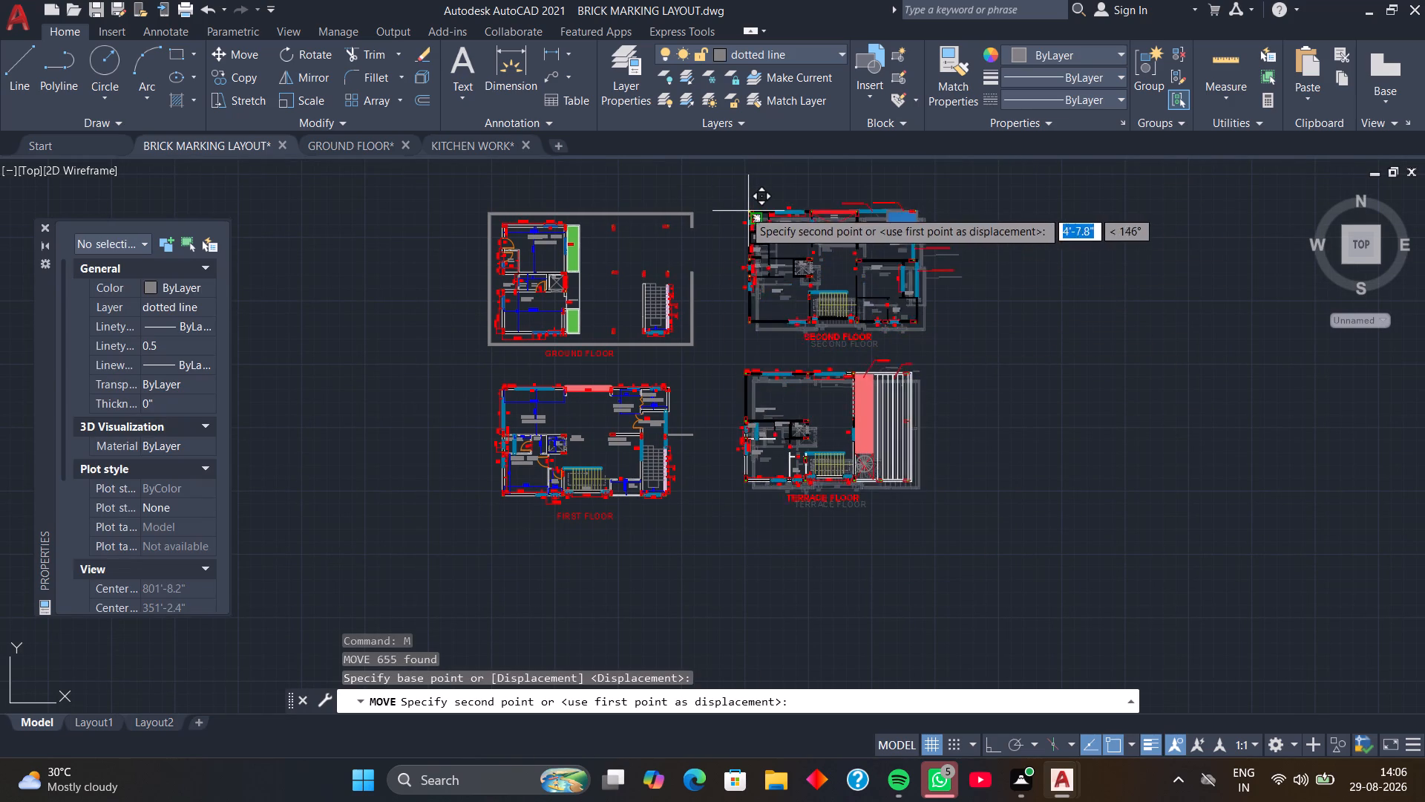
left_click(727, 217)
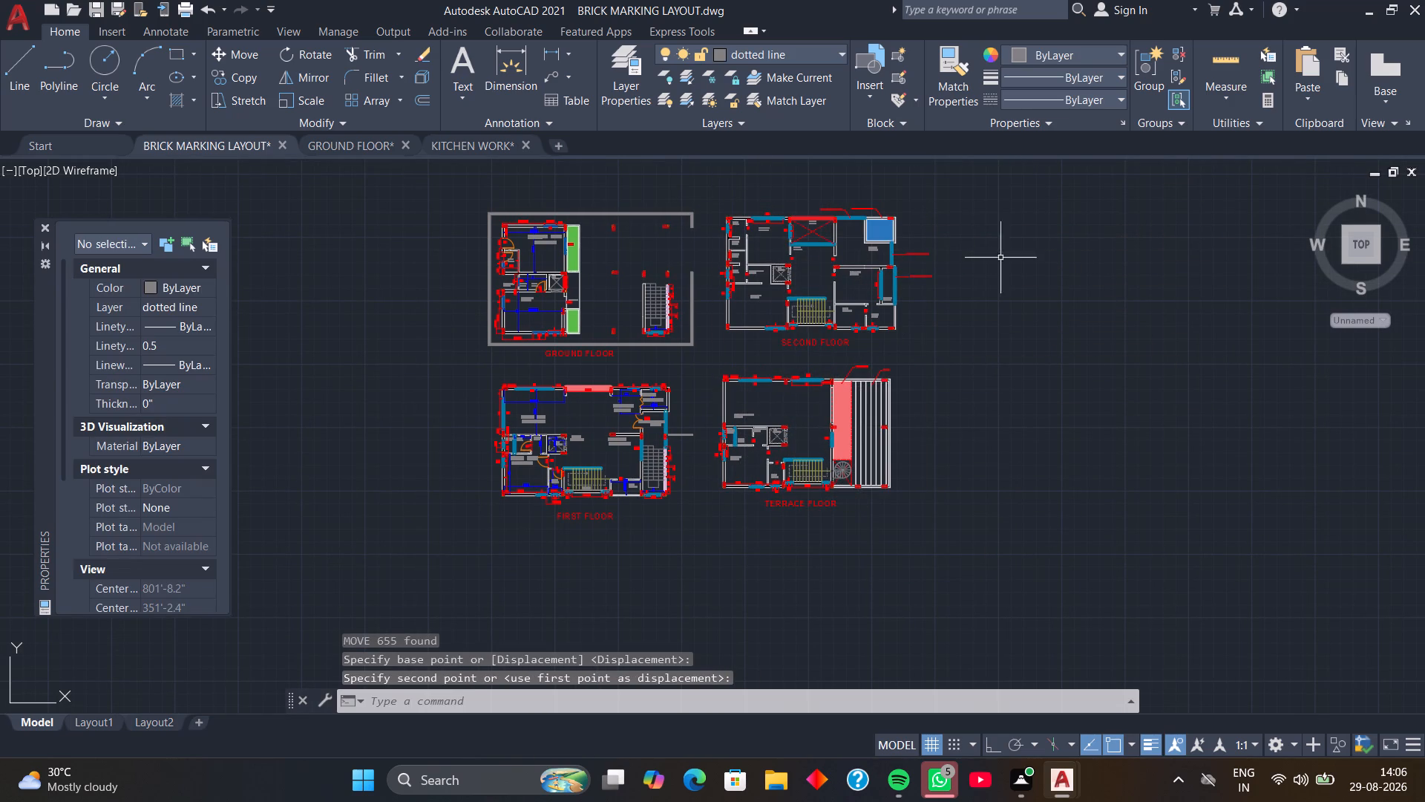
Set up a plot from the previous plot settings and window the plot area around all four floor plans and titles.
scroll(898, 234, "up", 3)
scroll(961, 313, "up", 2)
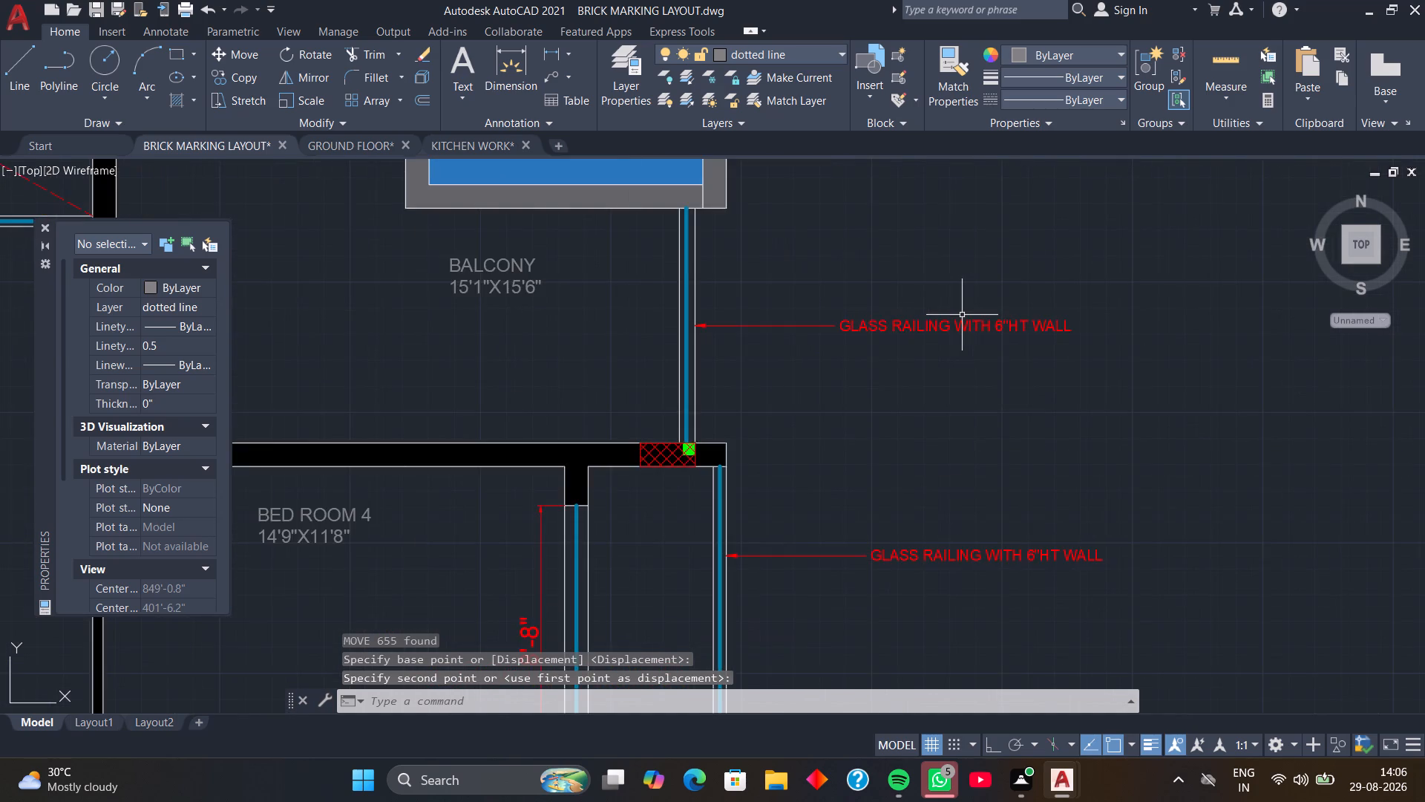
scroll(962, 315, "down", 5)
middle_click_drag(991, 373, 989, 371)
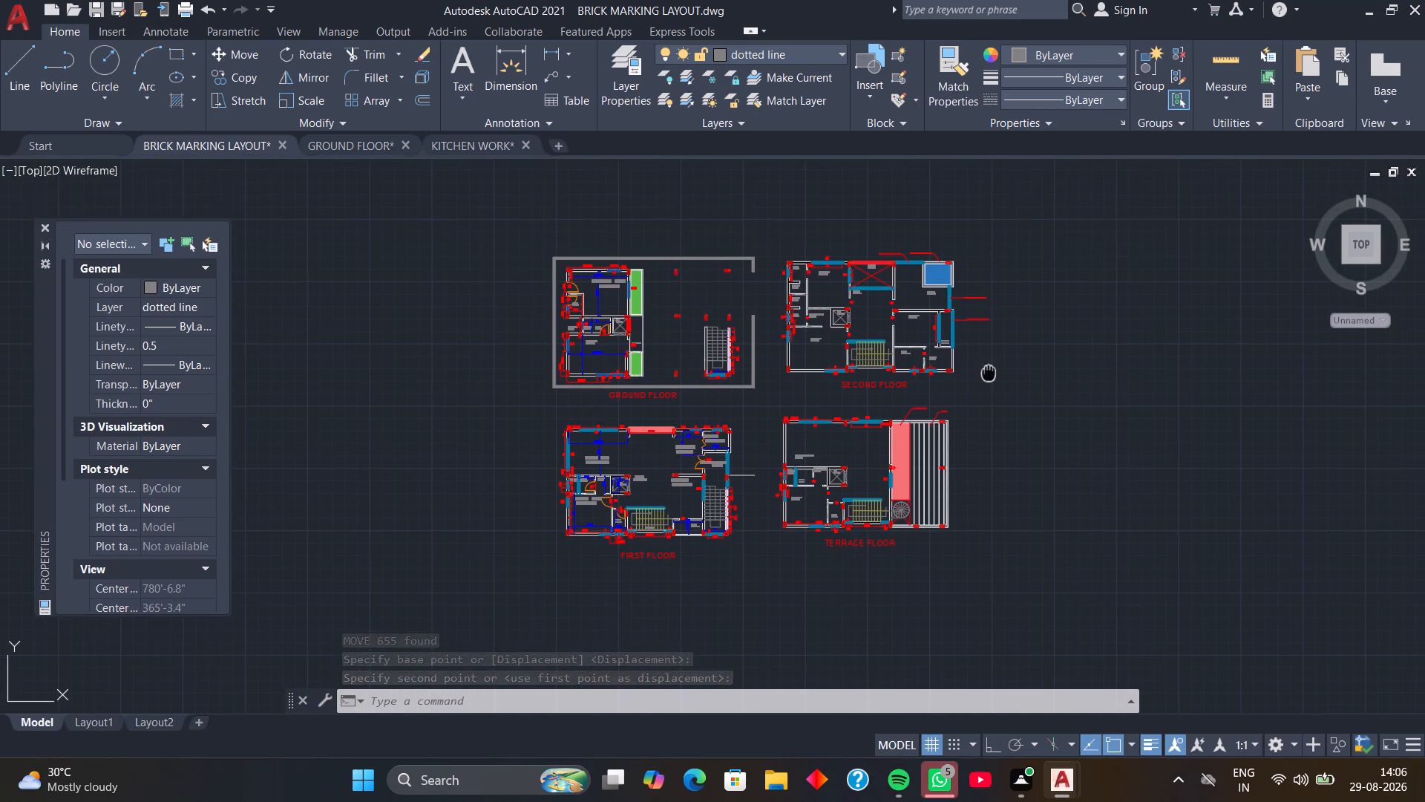
middle_click_drag(989, 371, 983, 340)
key("ctrl+p")
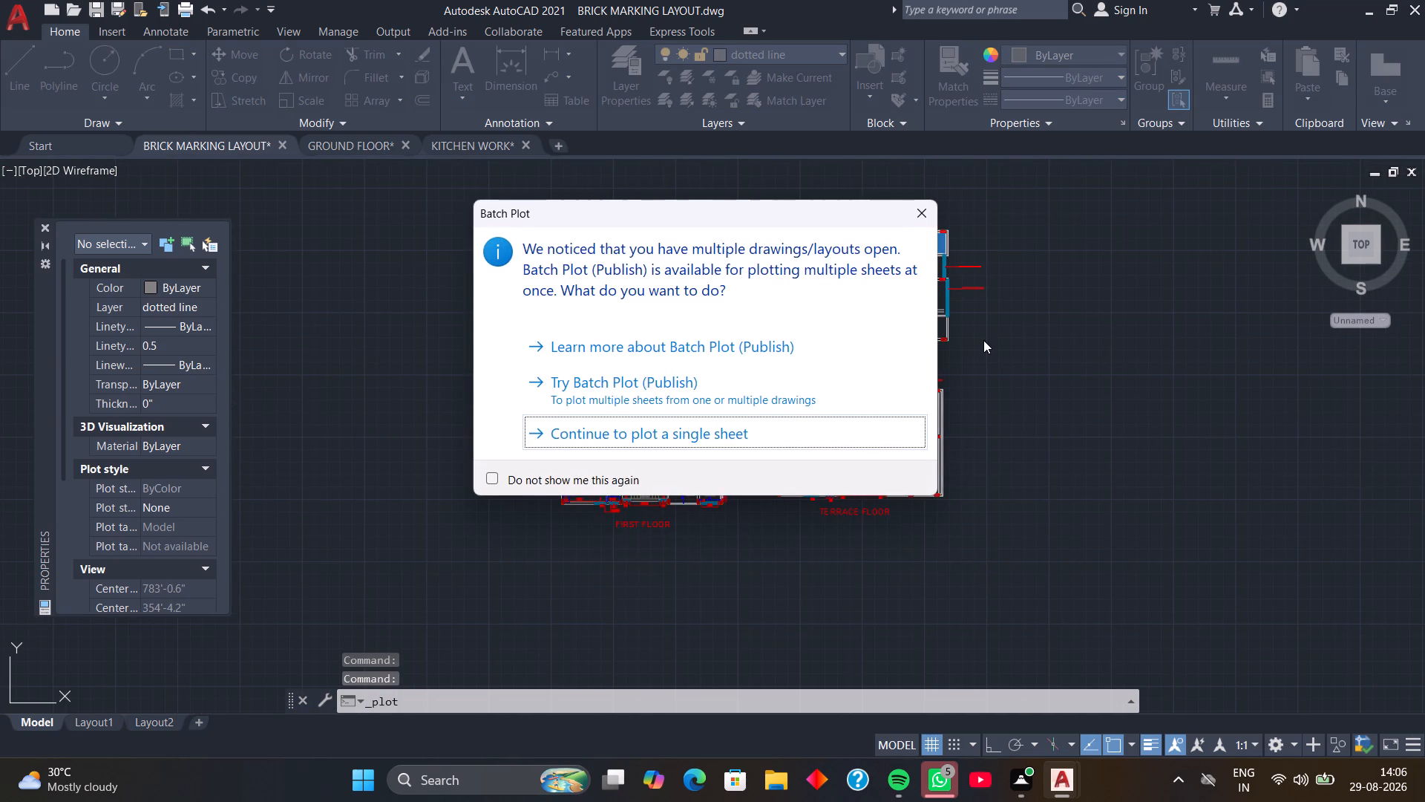
left_click(931, 206)
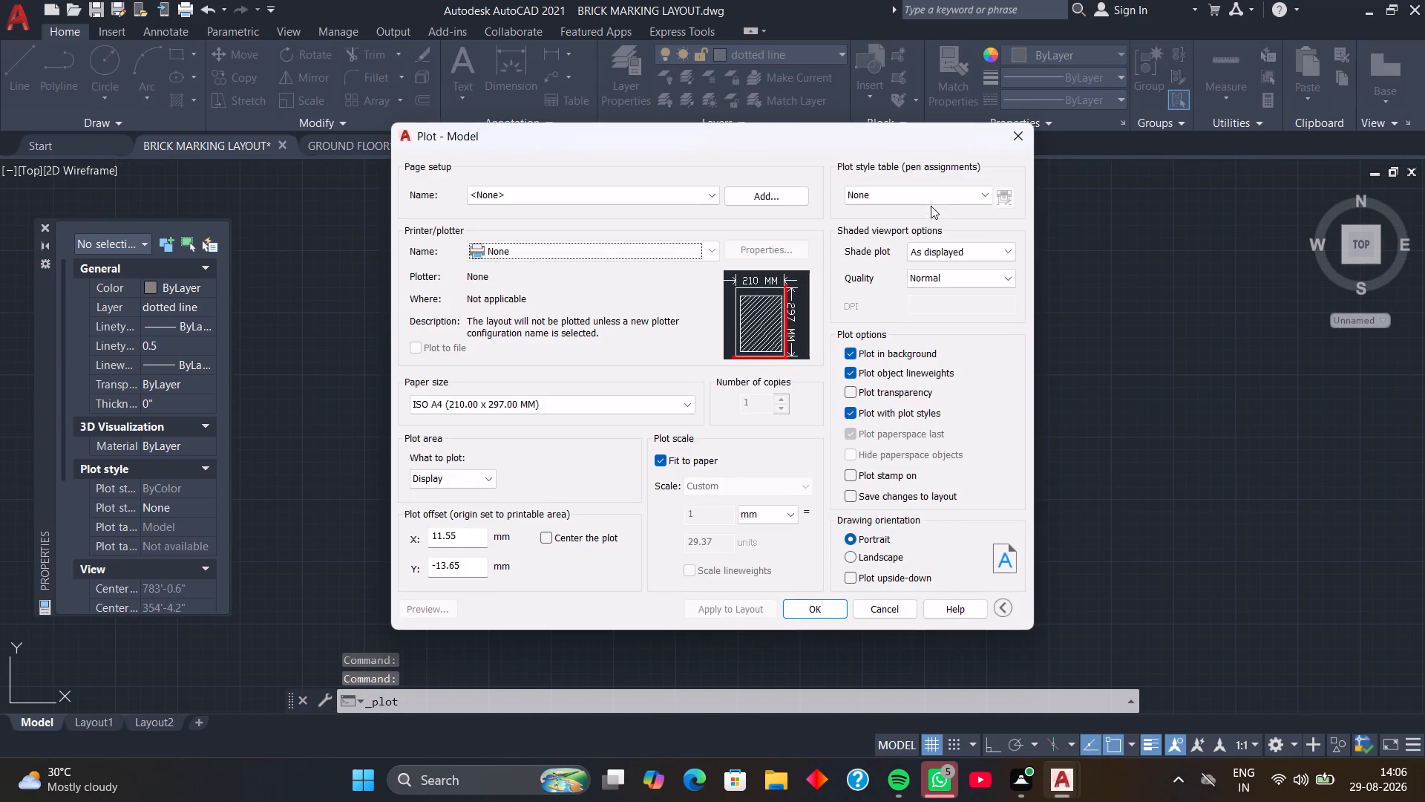
left_click(692, 191)
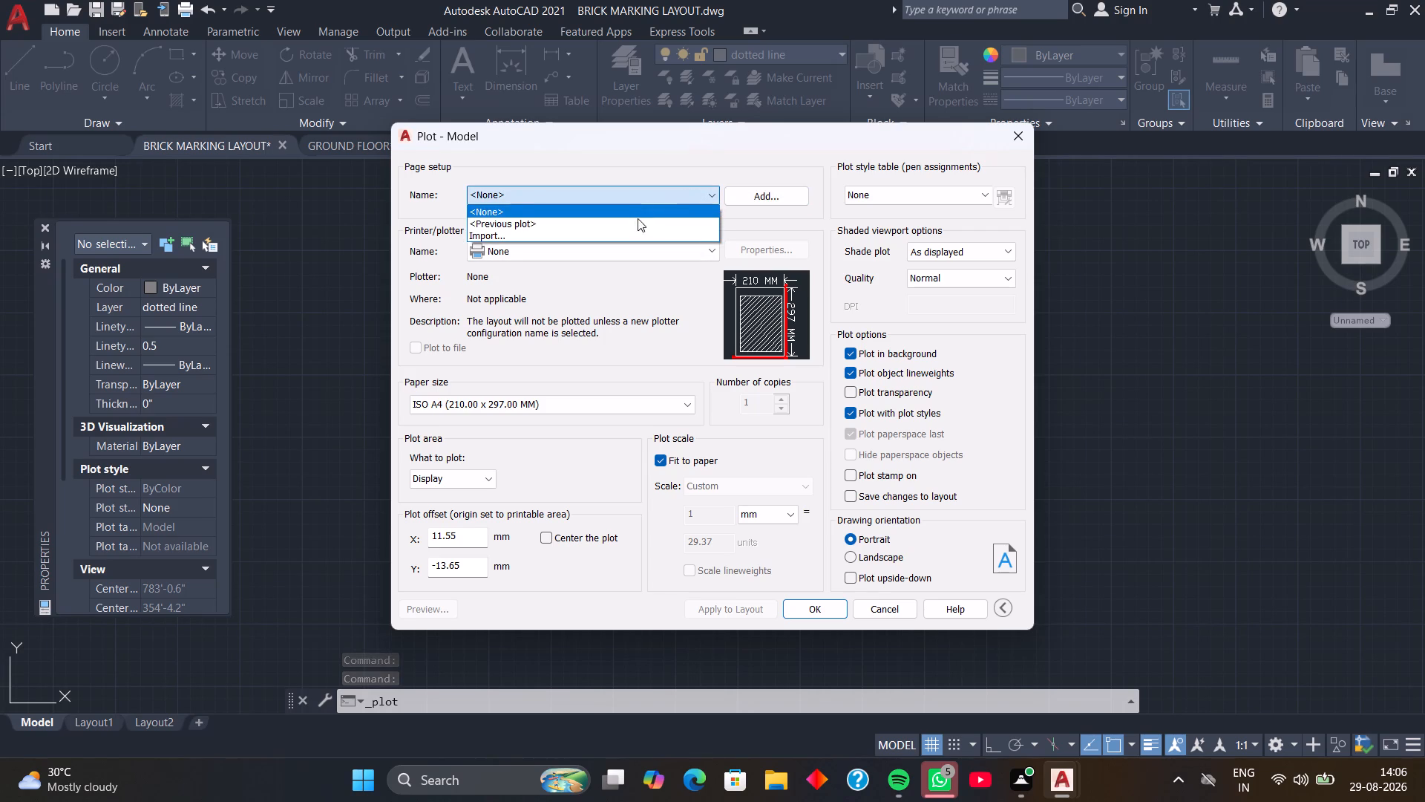
left_click(638, 224)
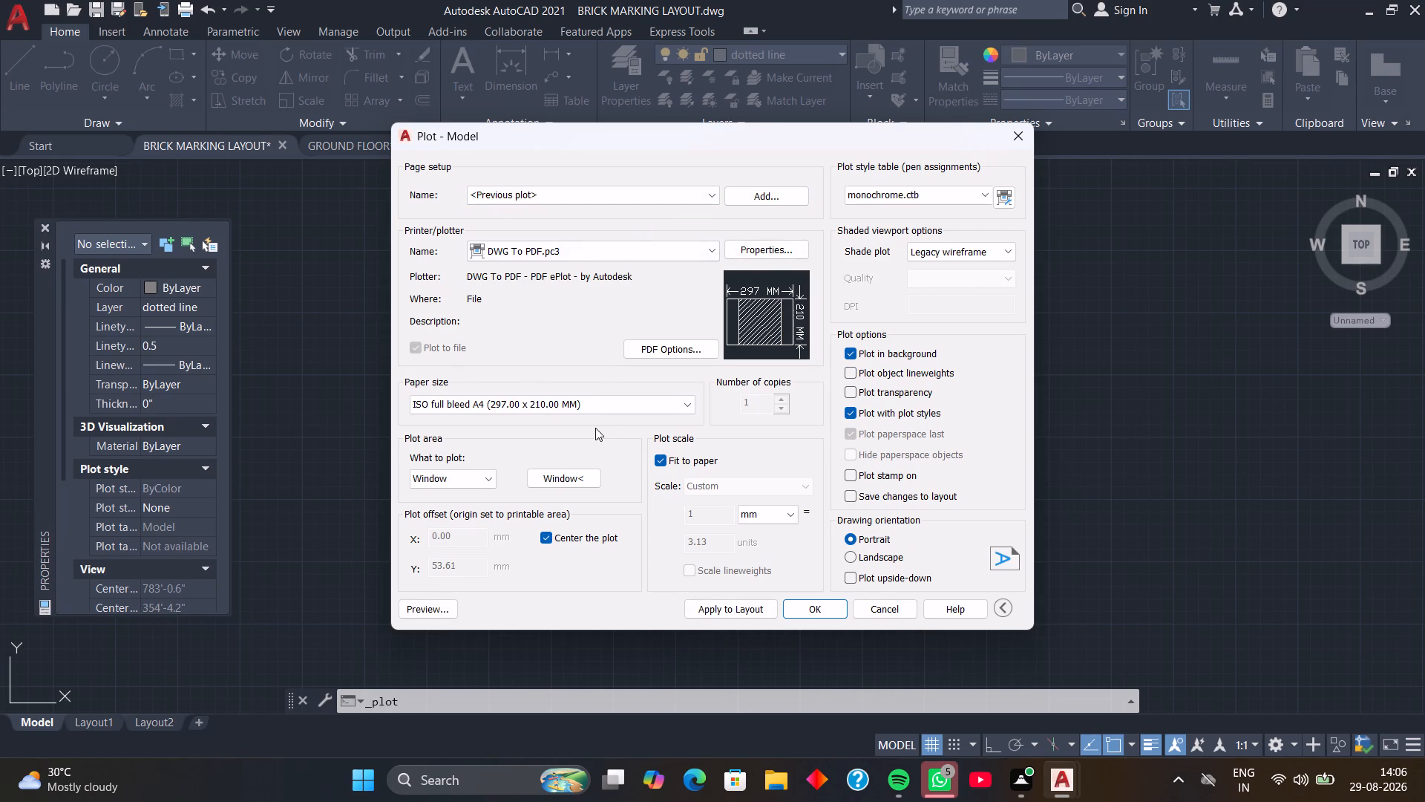
left_click(579, 477)
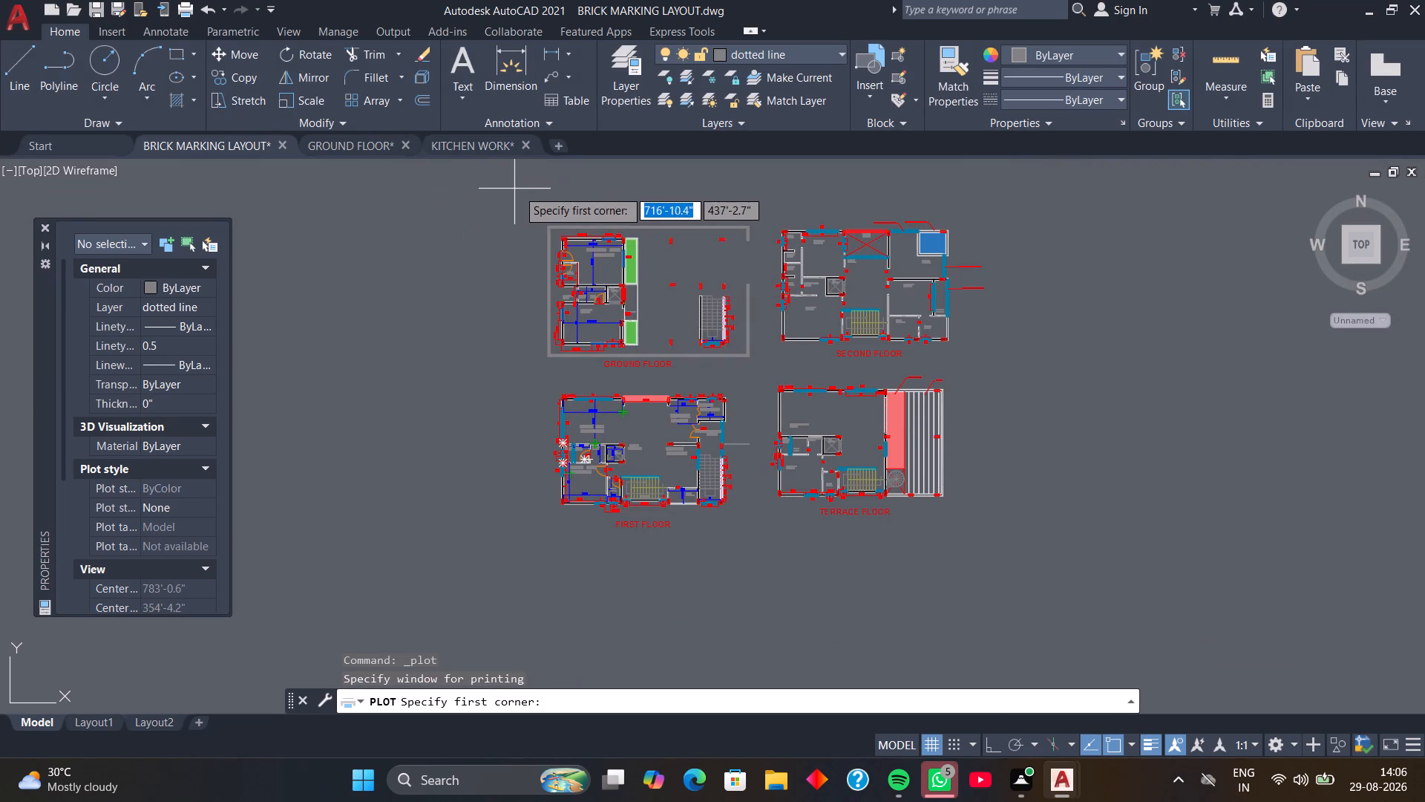
left_click(535, 200)
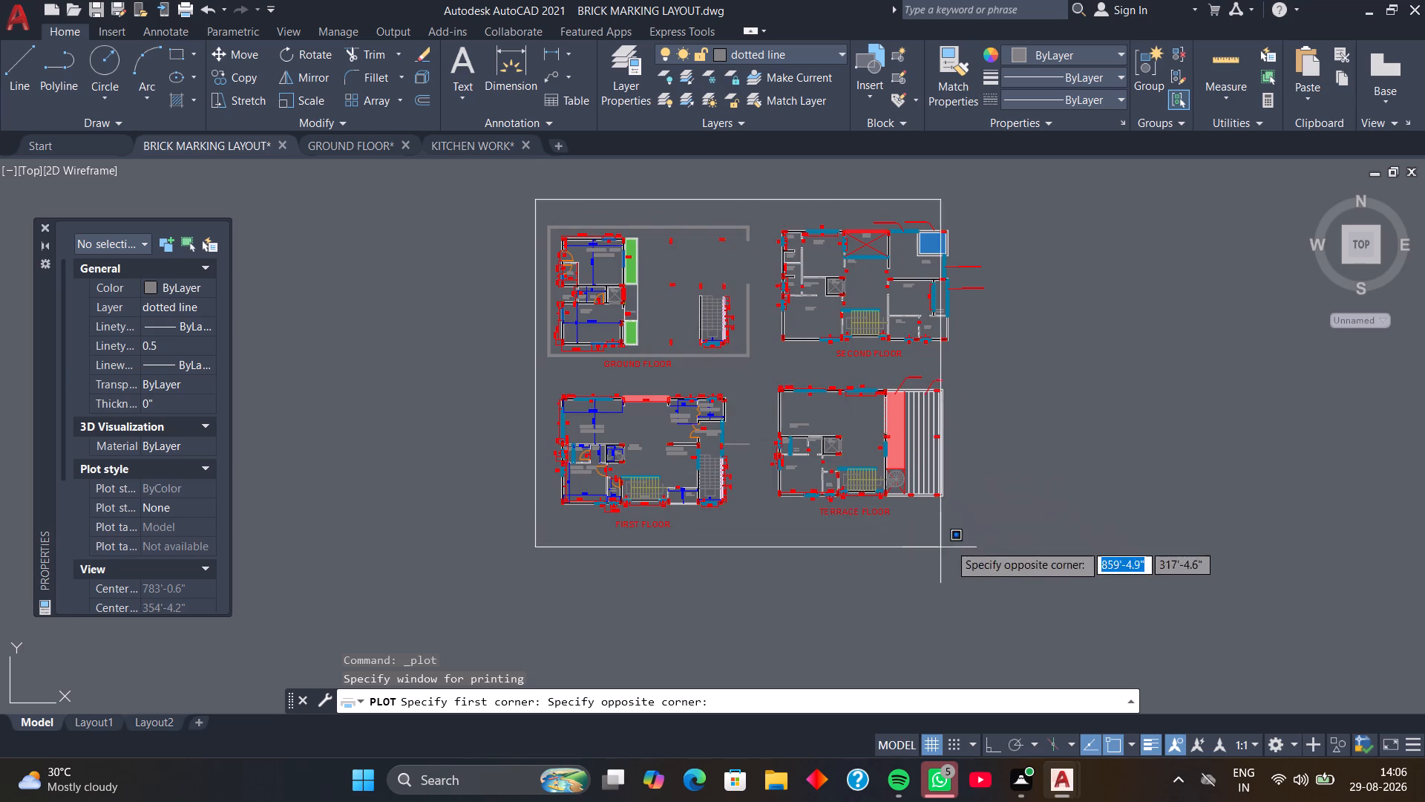
left_click(997, 529)
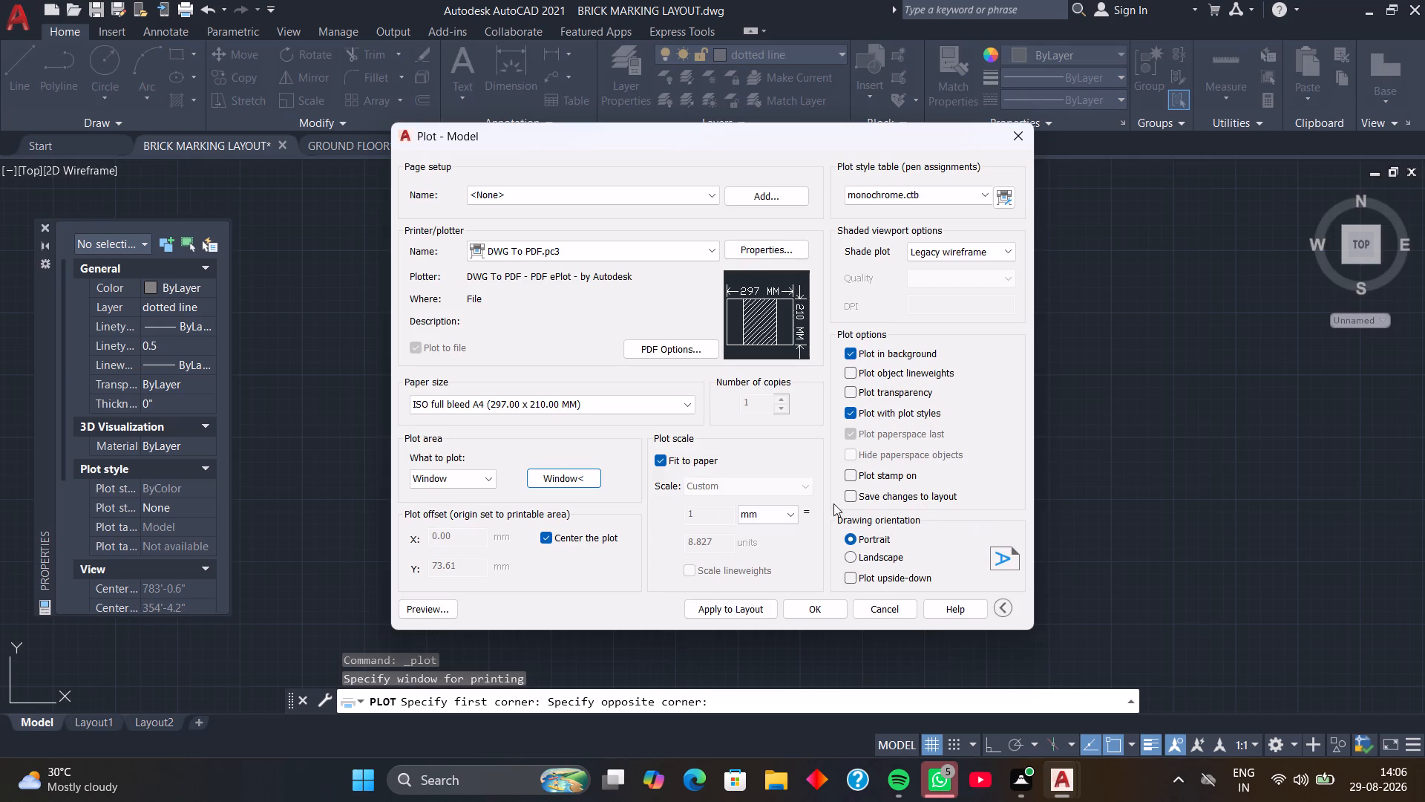
Preview the plot and examine how all four floor plans, their labels and titles sit on the sheet.
left_click(431, 613)
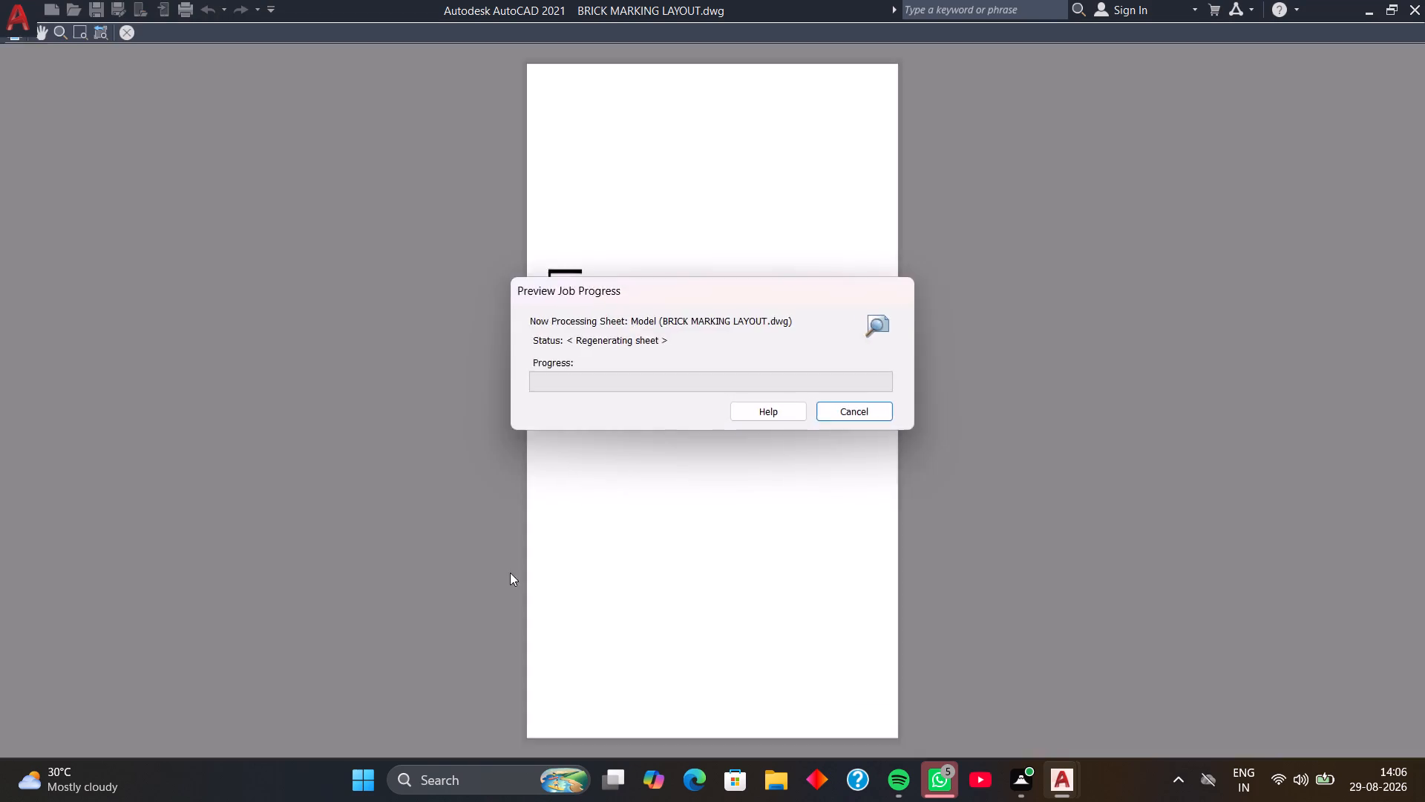
scroll(597, 360, "up", 4)
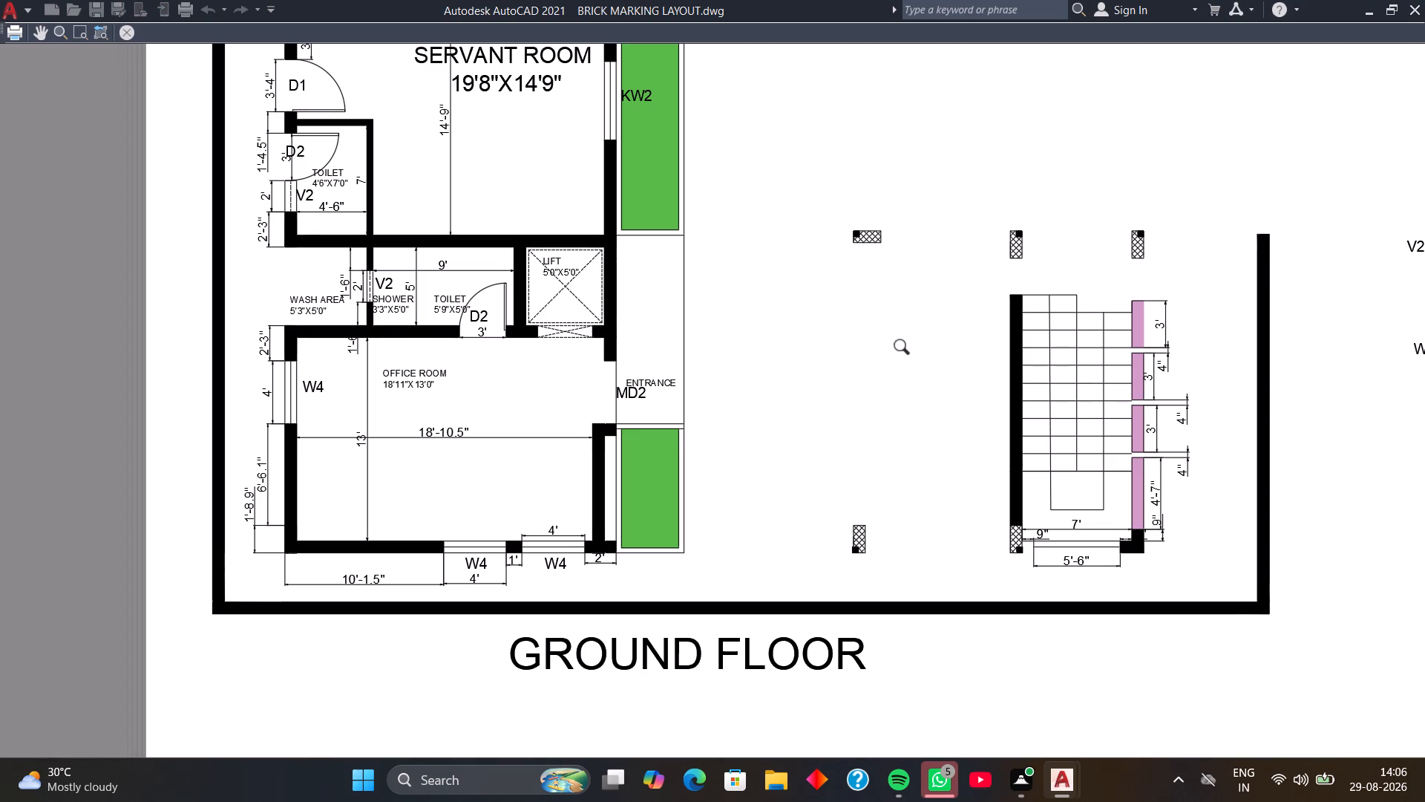
scroll(1075, 334, "up", 2)
scroll(1075, 334, "down", 3)
middle_click_drag(1234, 351, 1017, 362)
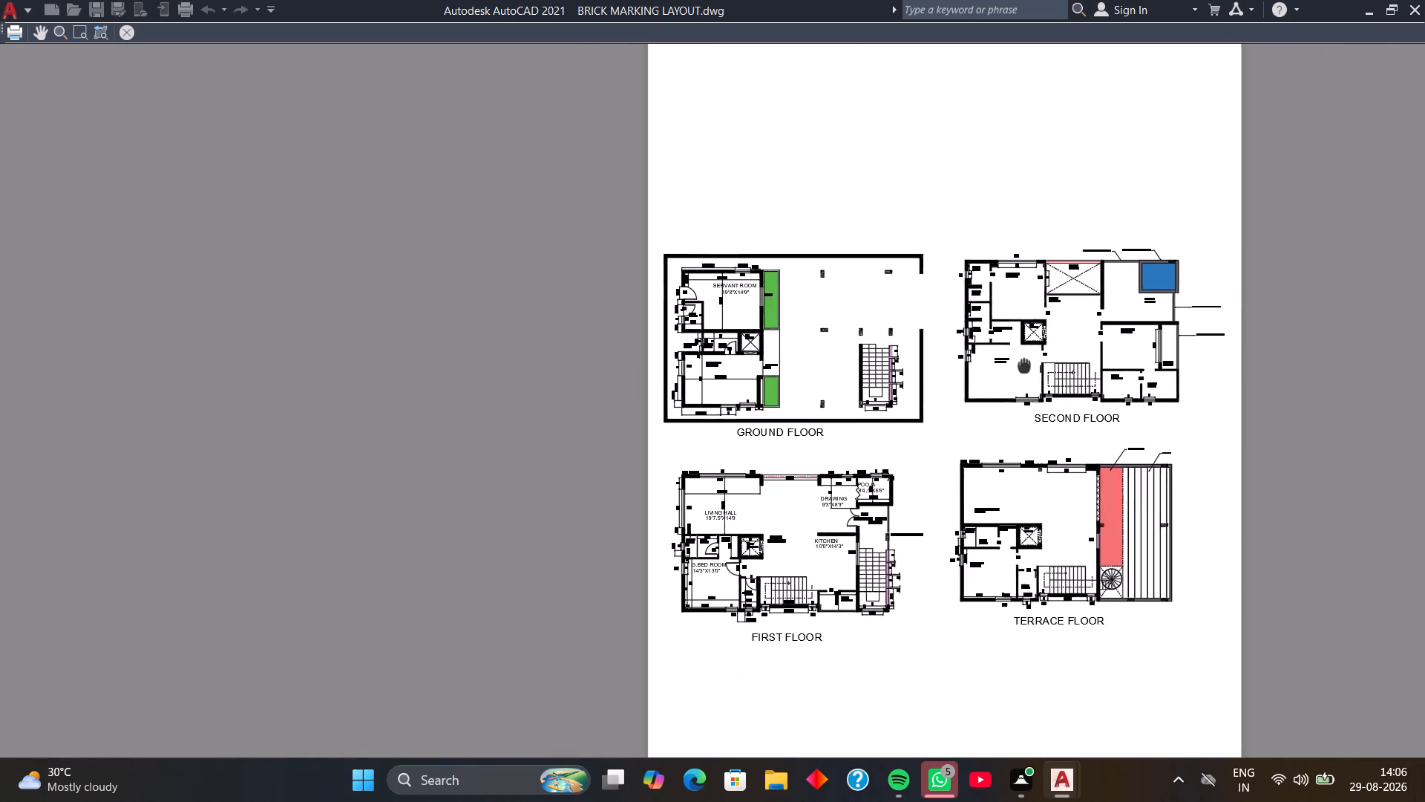
middle_click_drag(1017, 362, 964, 325)
scroll(1096, 301, "up", 2)
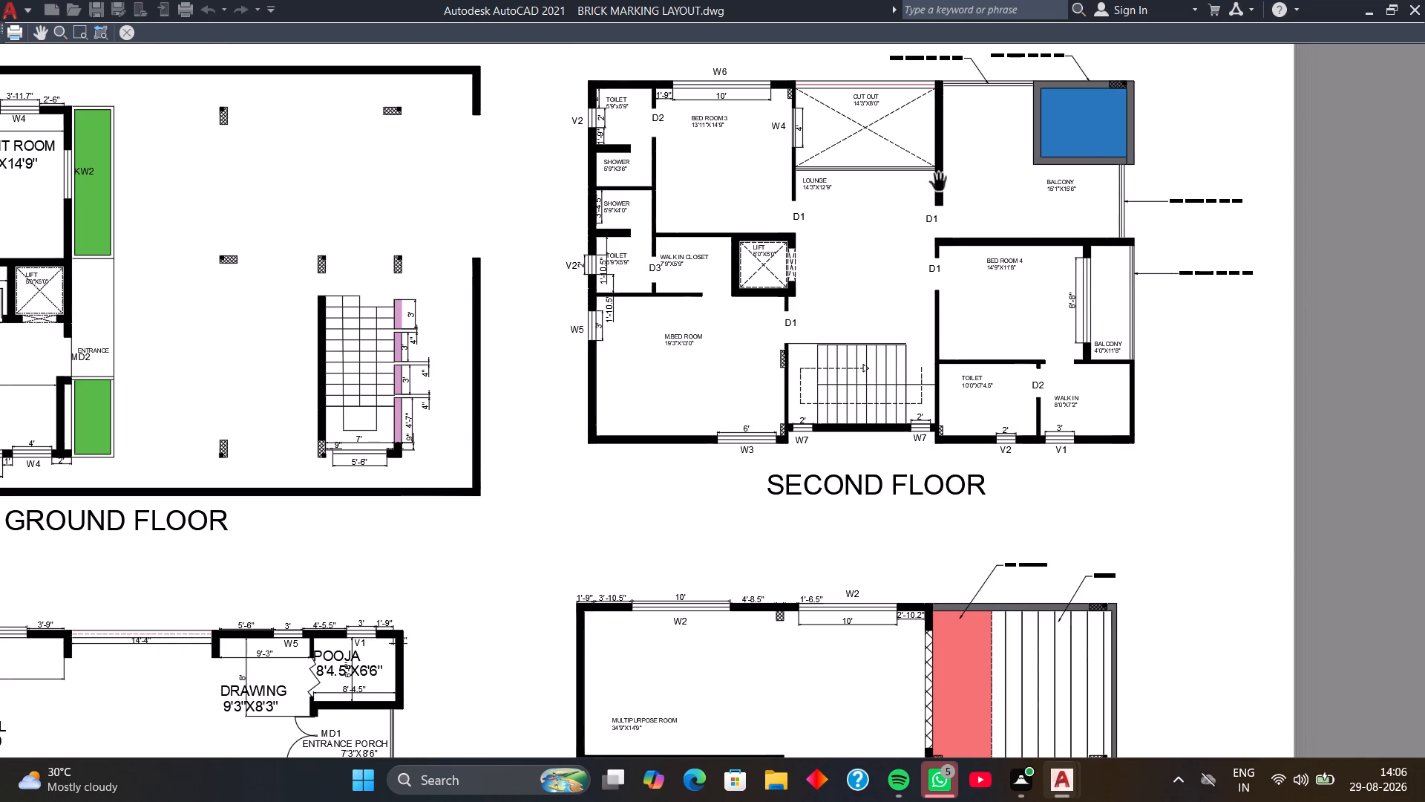
scroll(931, 308, "down", 2)
middle_click_drag(860, 431, 898, 327)
scroll(737, 413, "up", 5)
scroll(940, 345, "down", 3)
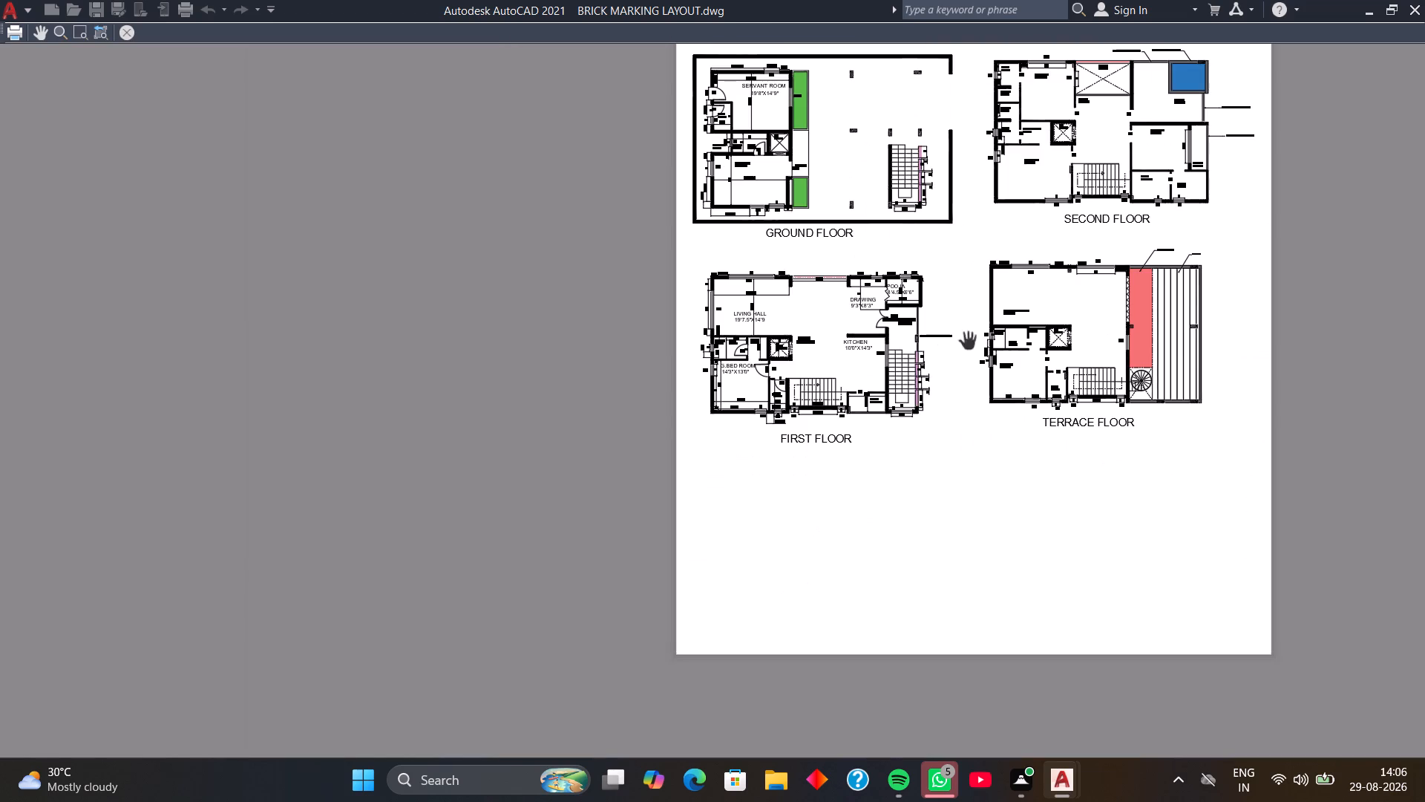
scroll(1098, 357, "up", 2)
scroll(1061, 406, "up", 2)
scroll(1080, 376, "down", 2)
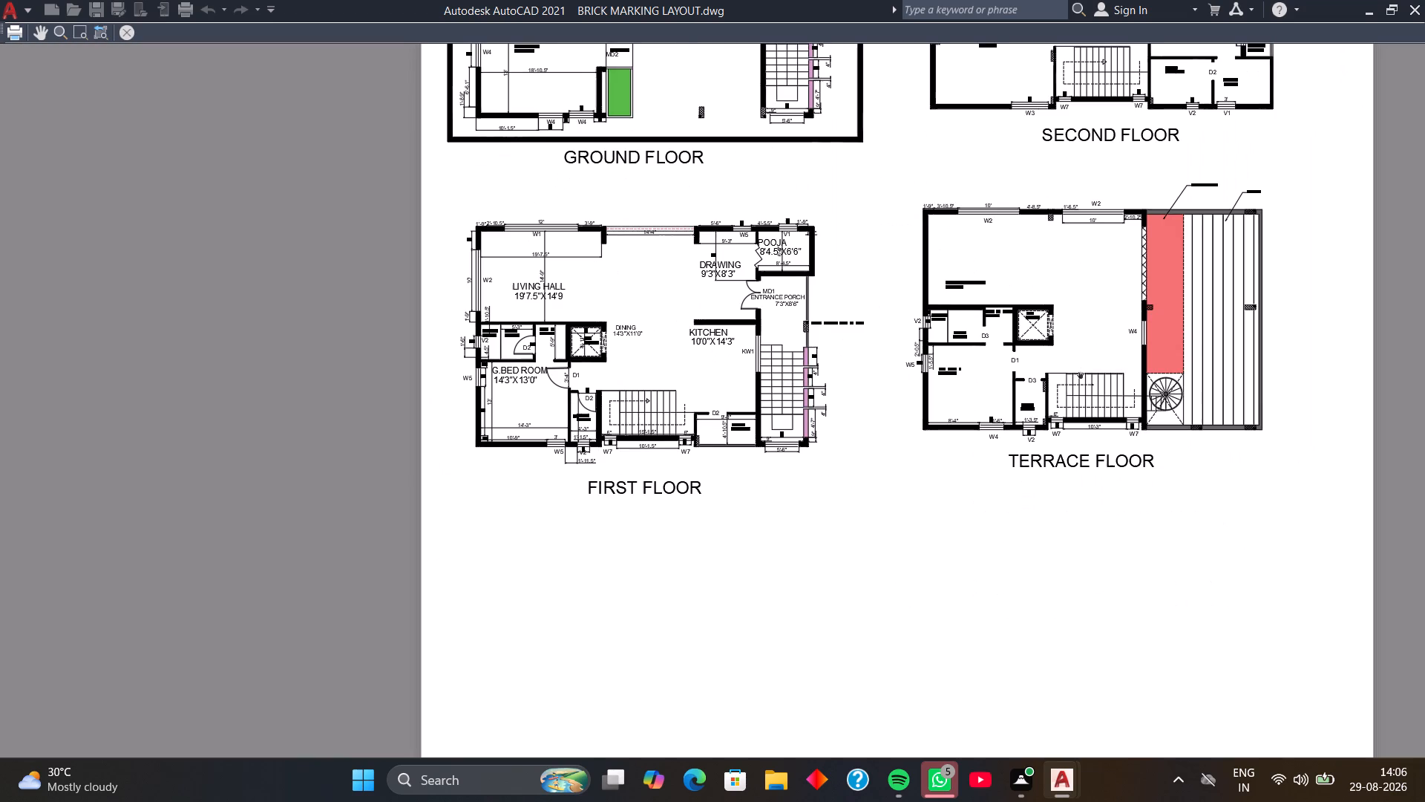
key("Return")
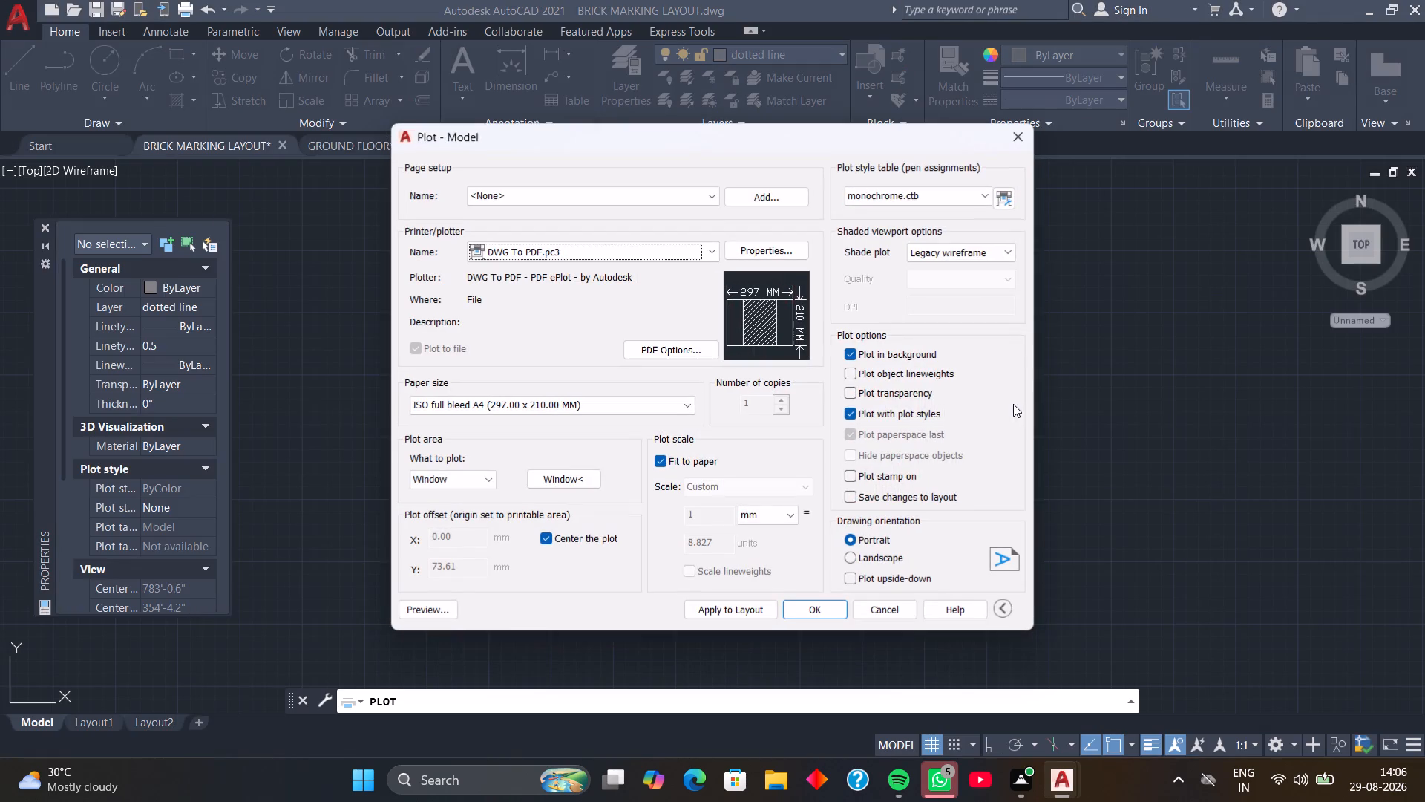
Apply the current plot settings to the layout.
left_click(819, 614)
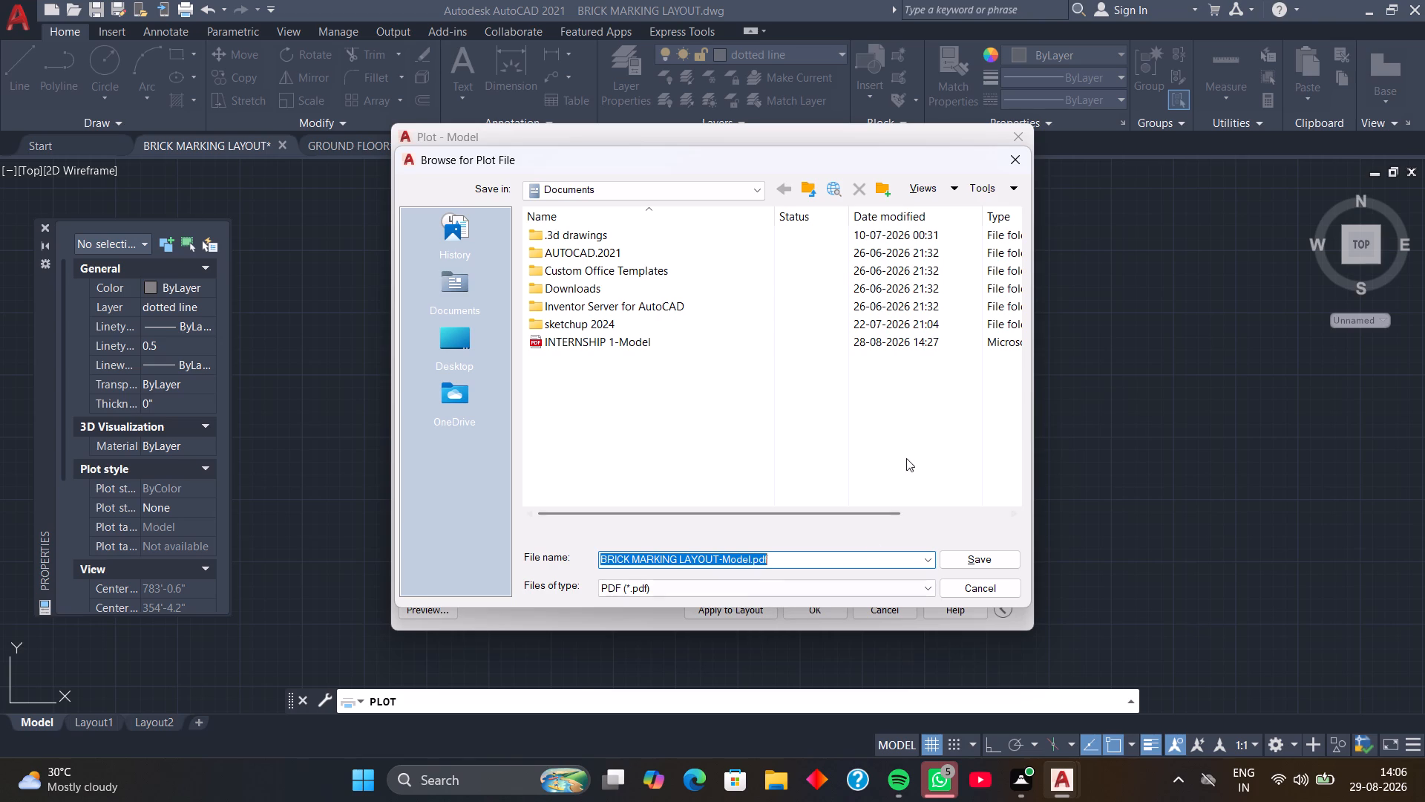
left_click(1015, 167)
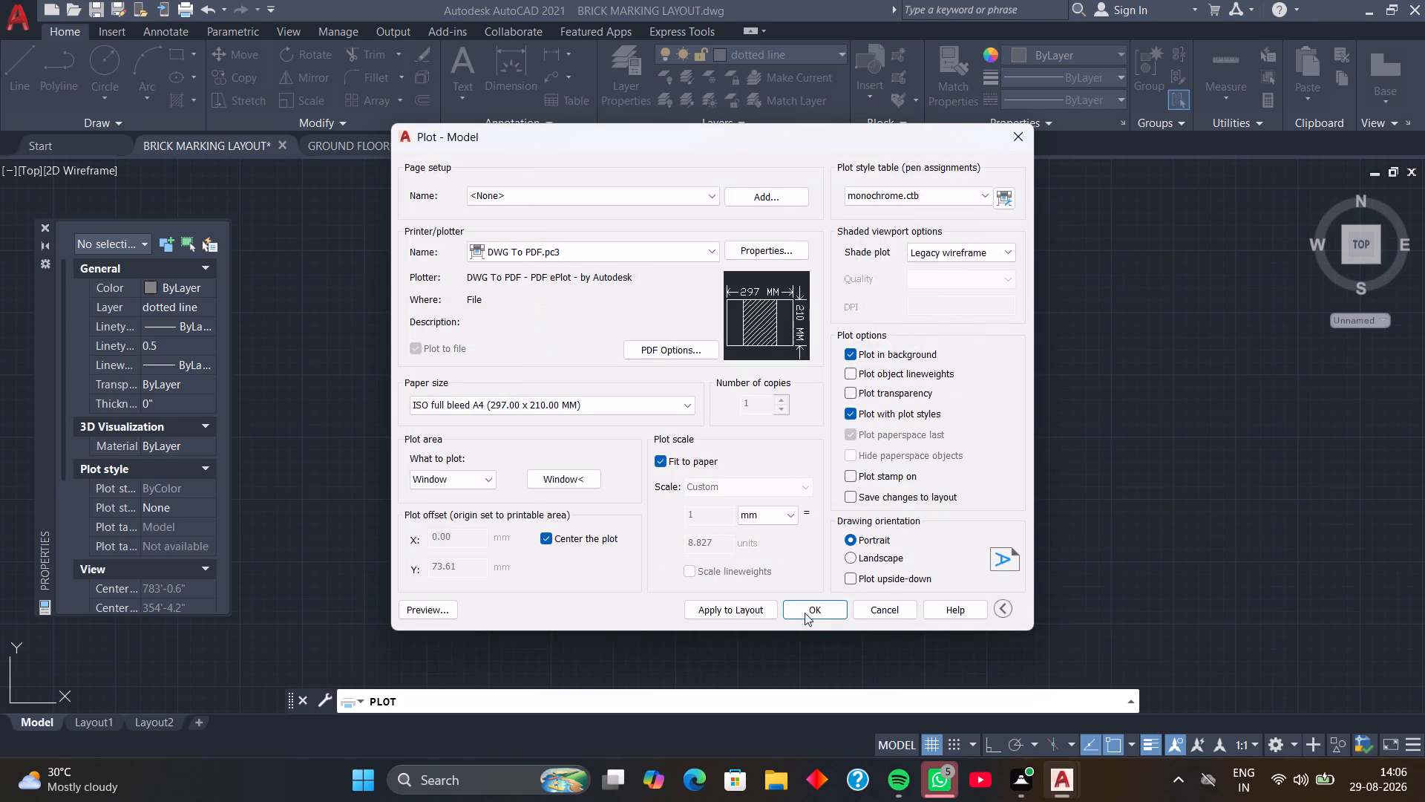
left_click(763, 608)
Plot the four floor plans to BRICK MARKING LAYOUT-Model.pdf, saved in the Autocad folder inside cad desk on the C: drive.
left_click(812, 609)
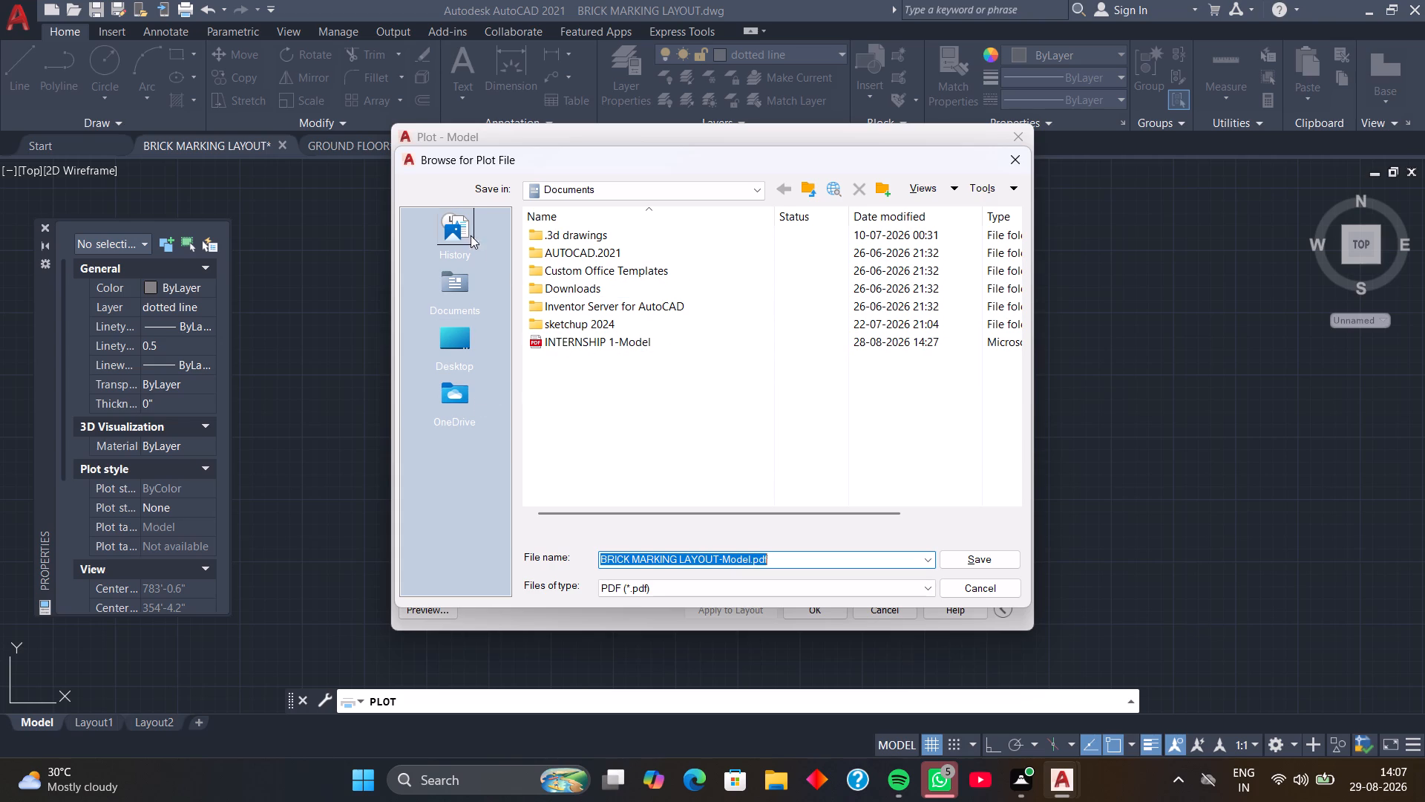
double_click(574, 250)
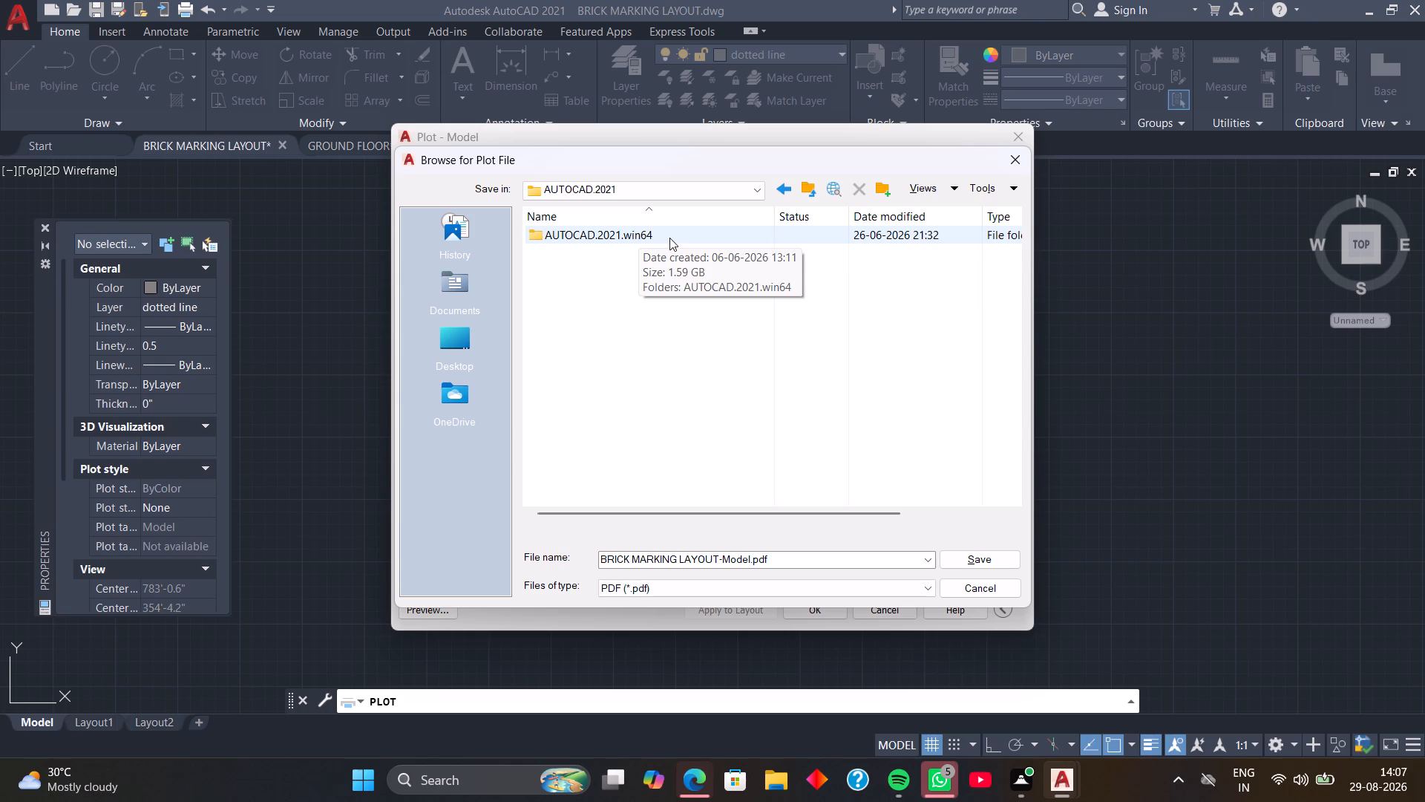
scroll(451, 355, "down", 1)
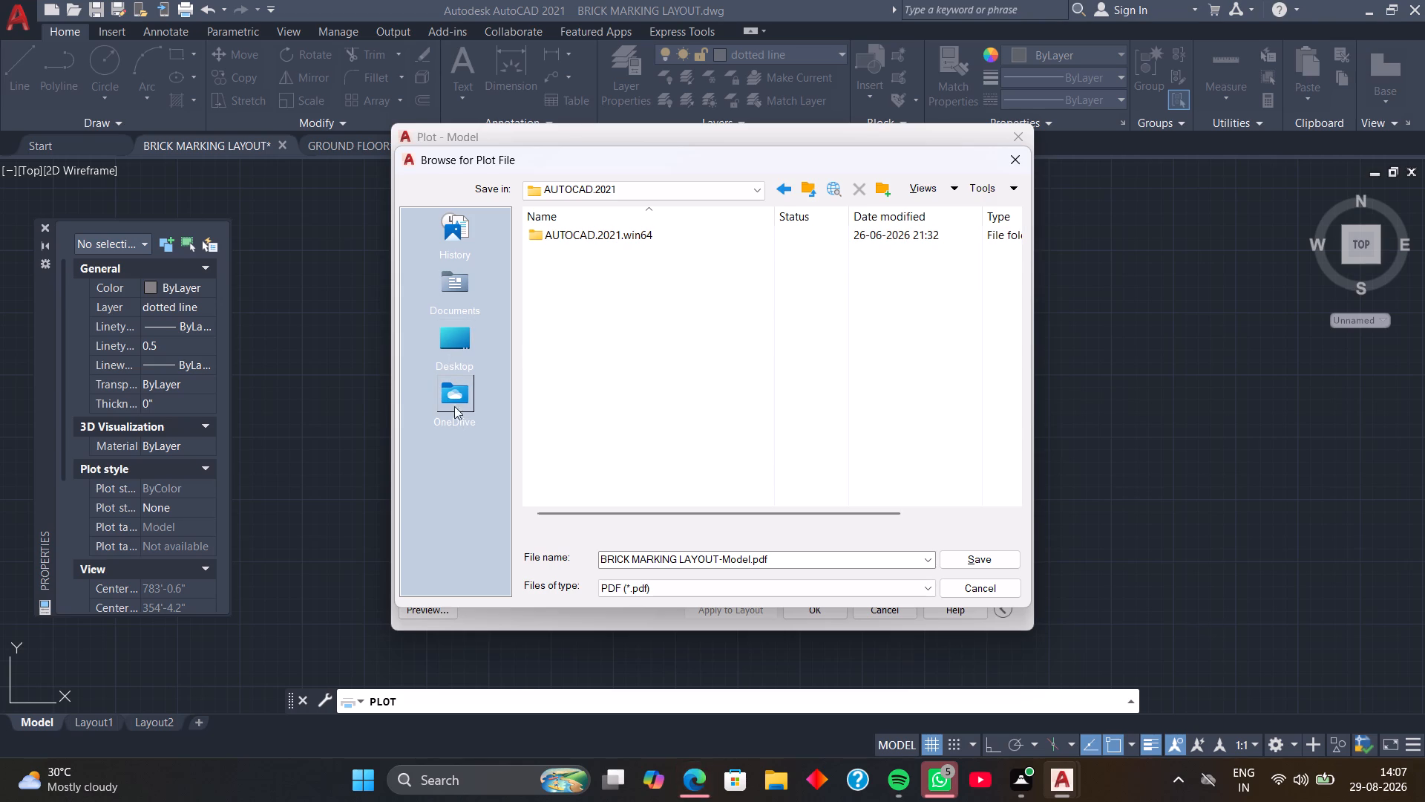
left_click(463, 367)
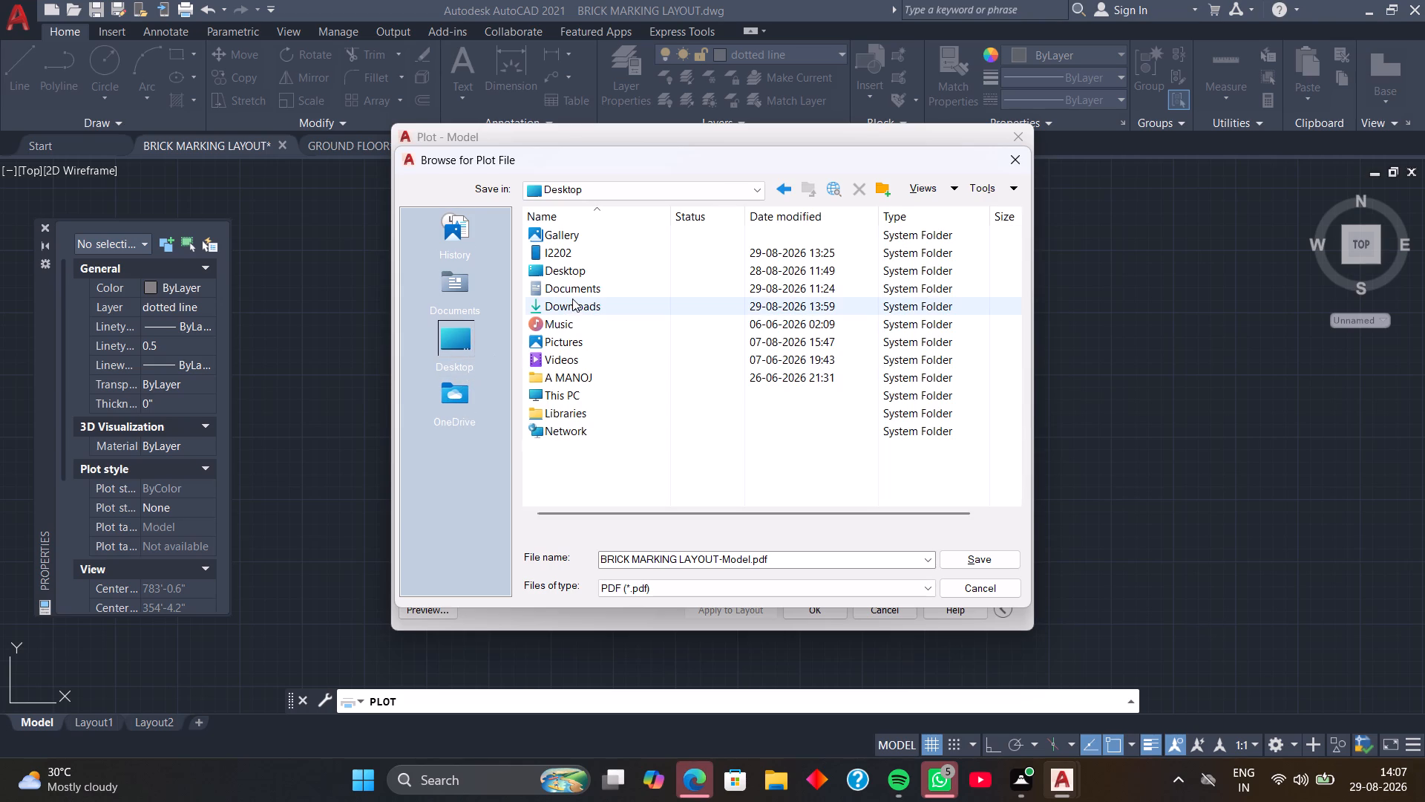
double_click(567, 390)
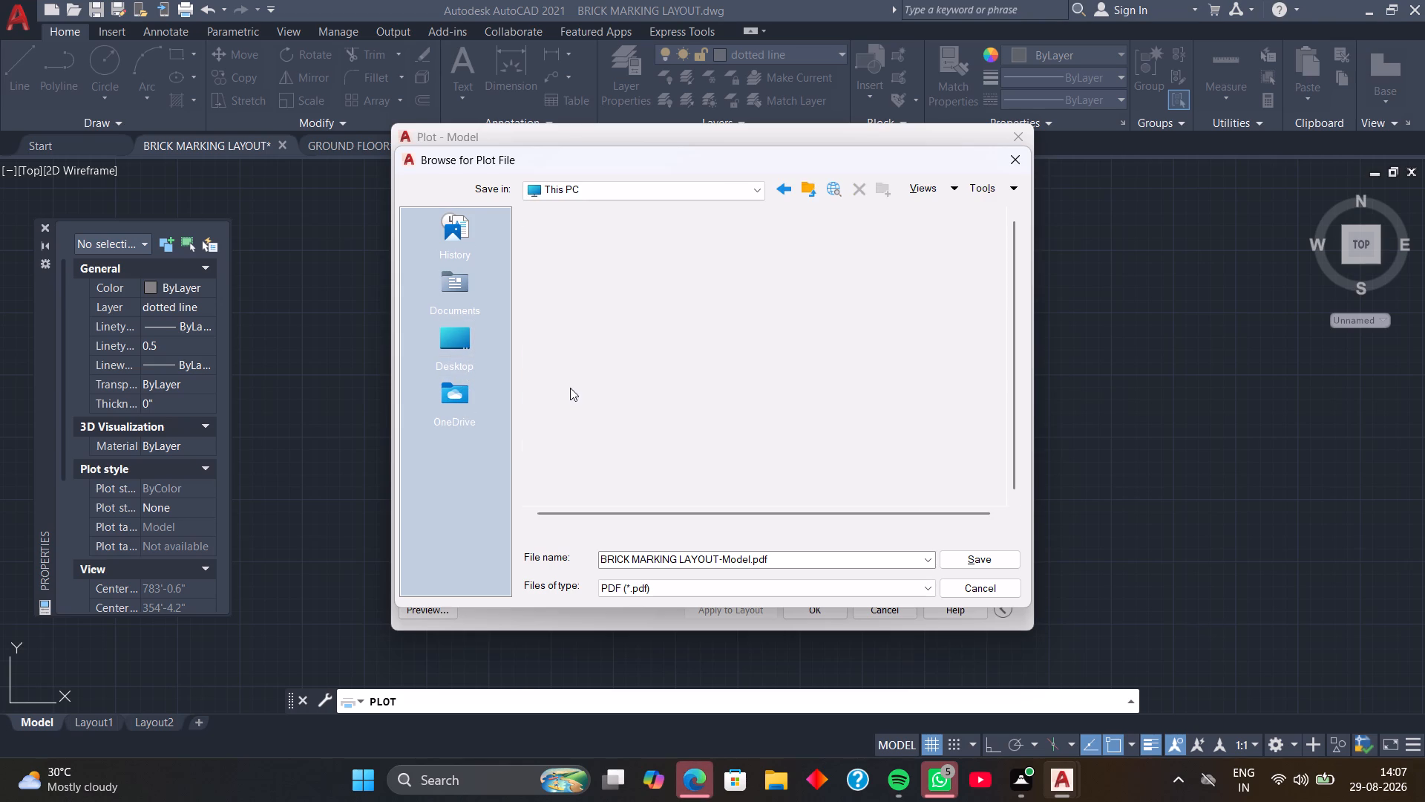
double_click(605, 259)
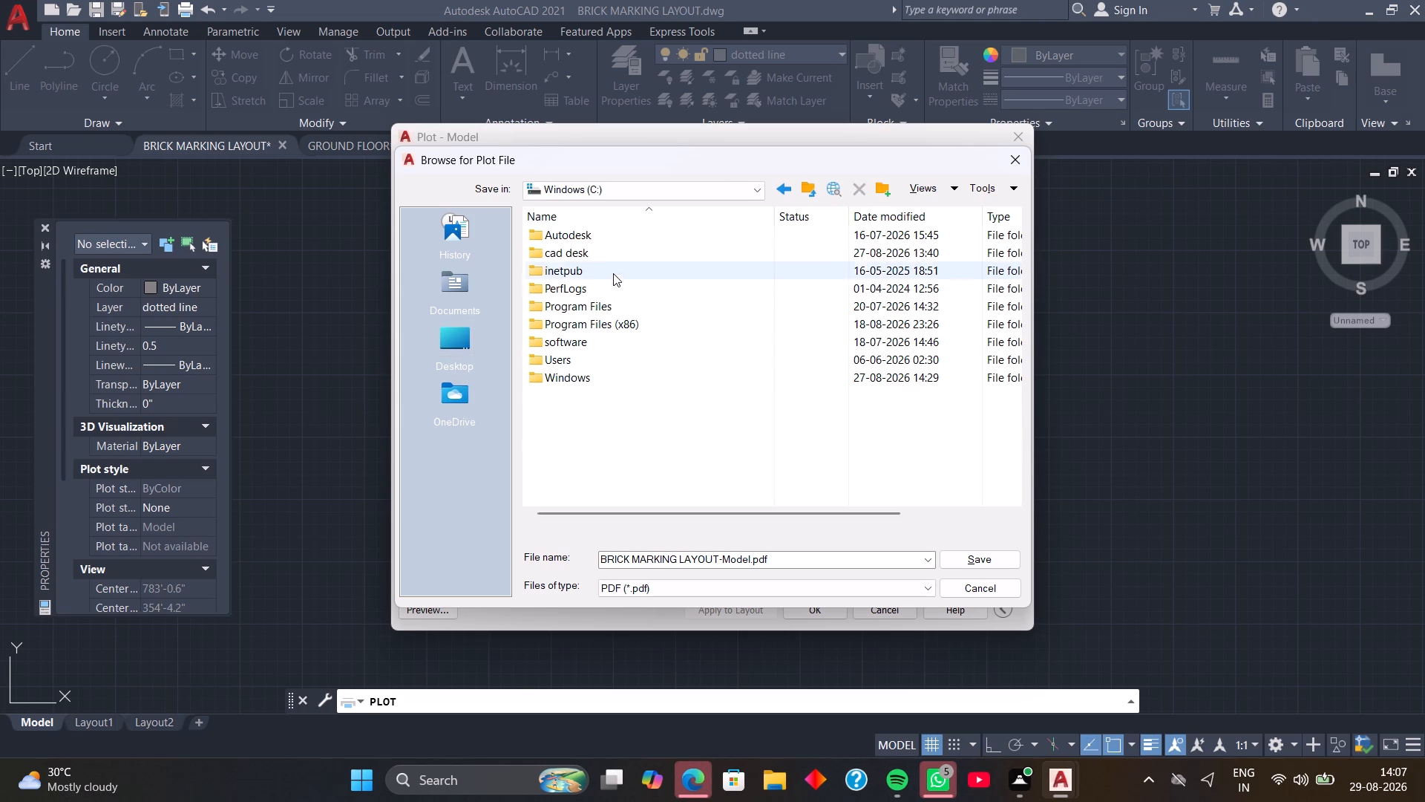
double_click(646, 253)
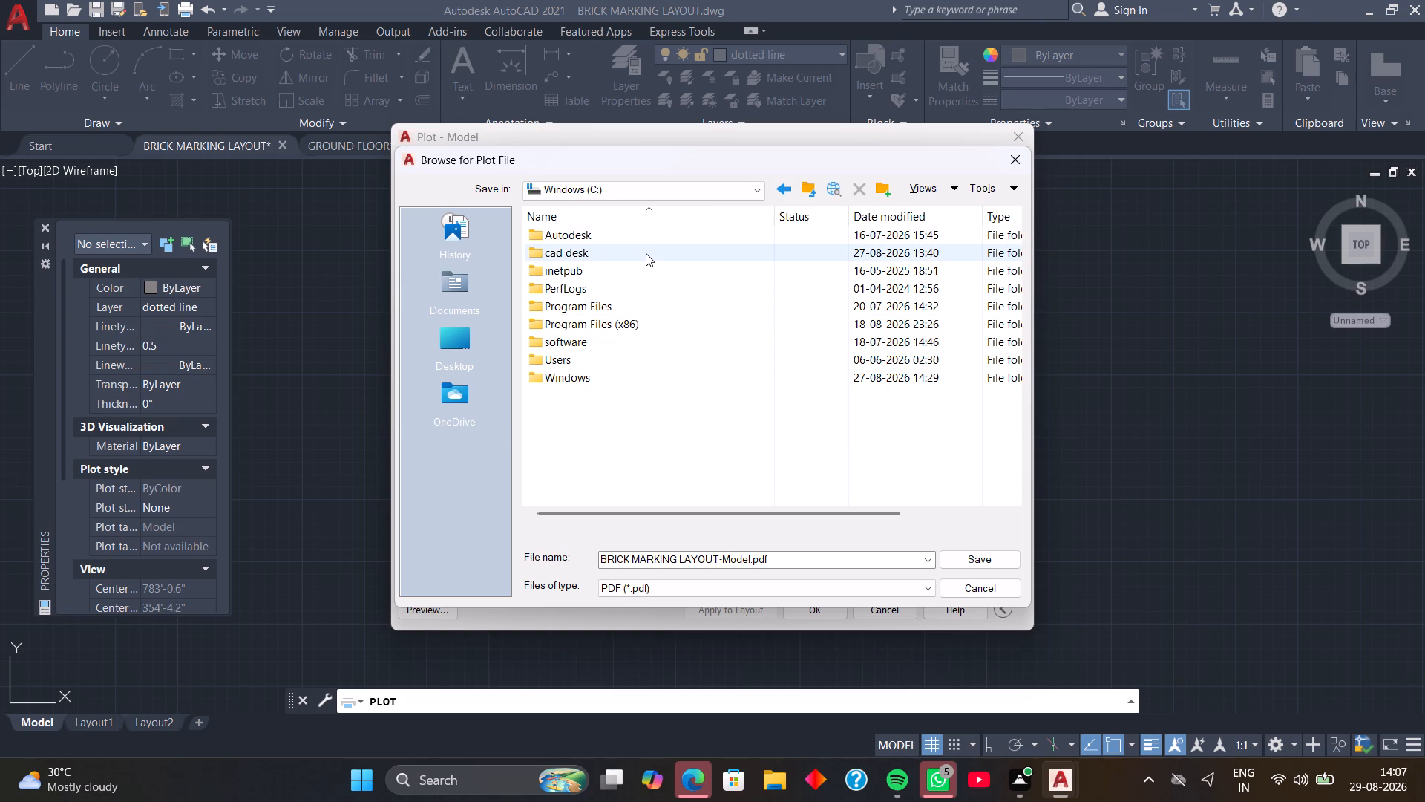
double_click(661, 238)
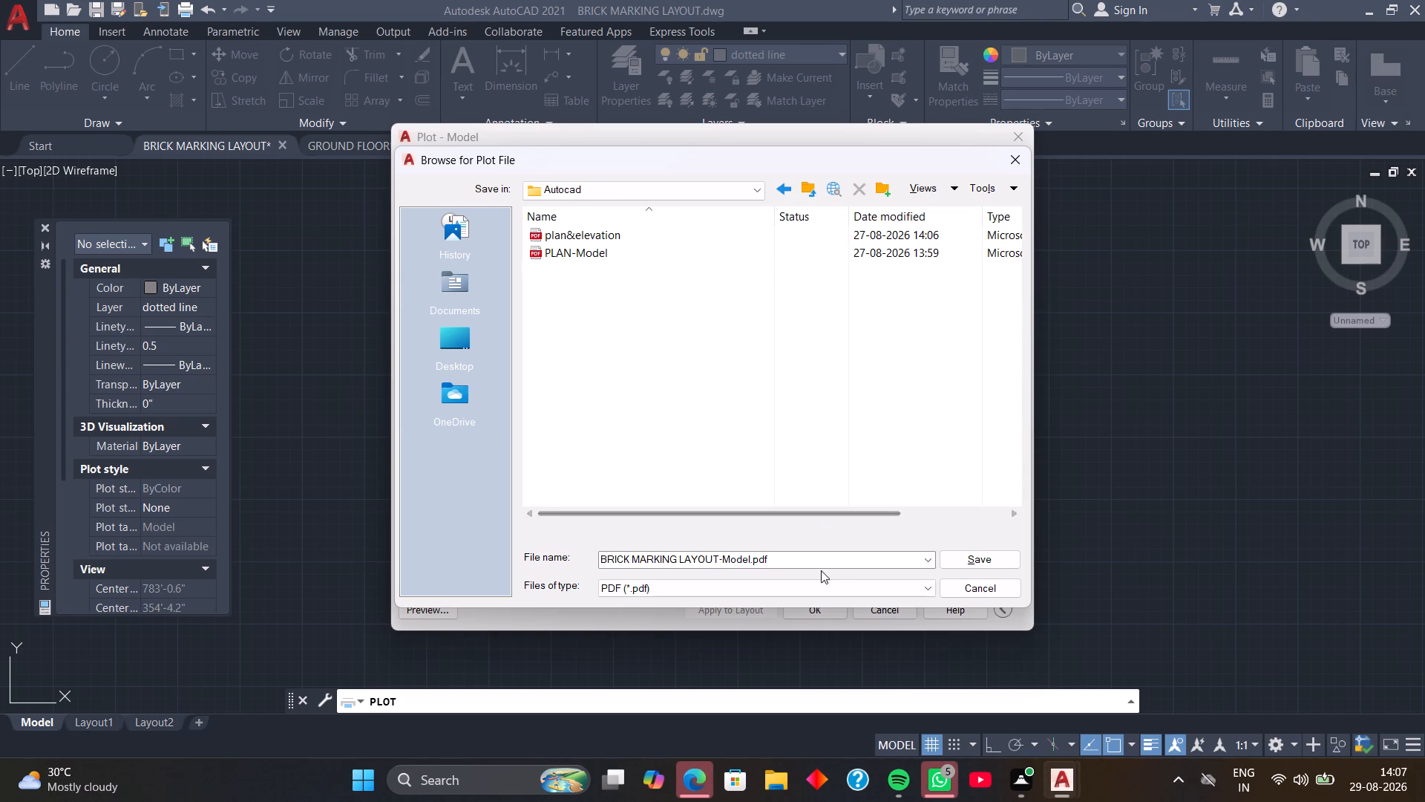
left_click(960, 559)
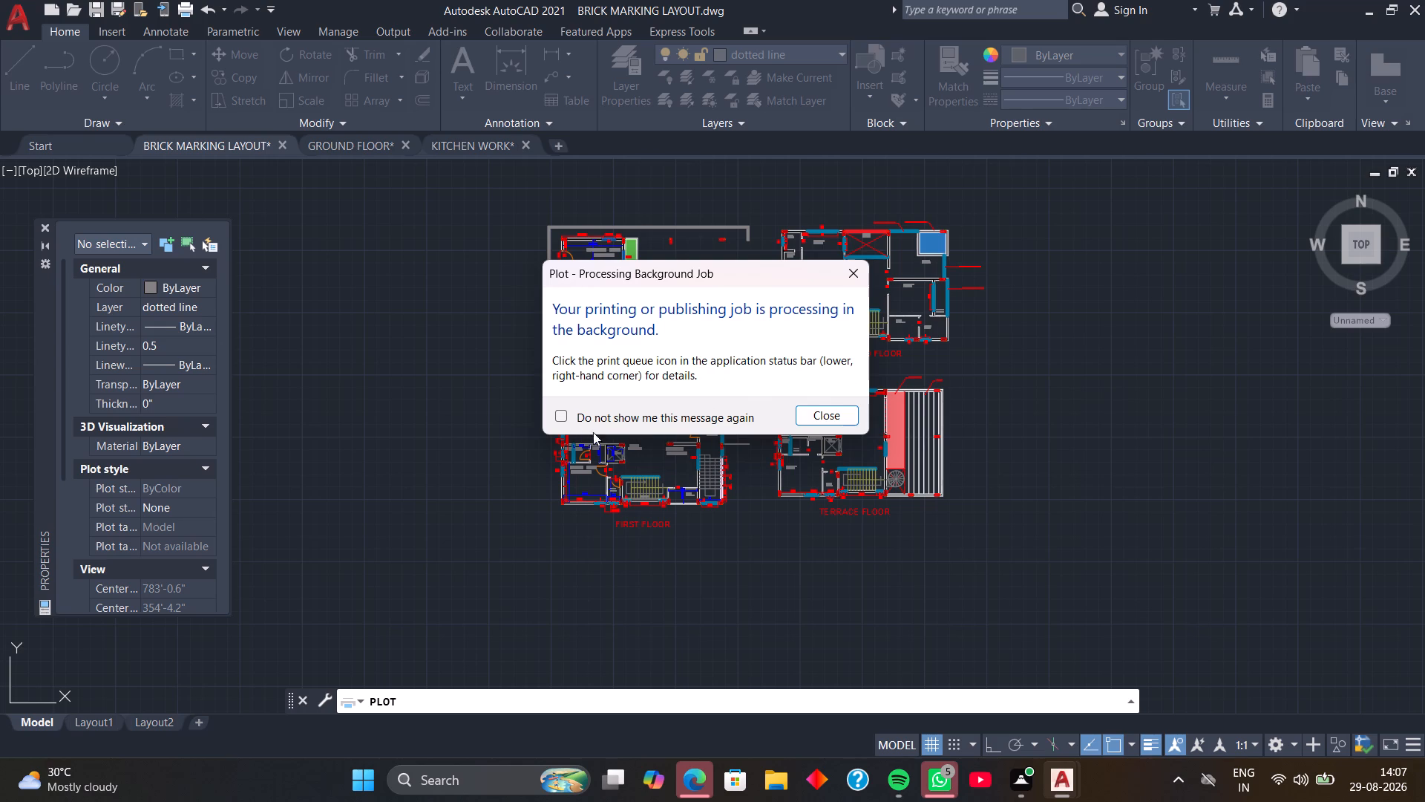
Dismiss the background plot job notice and set it not to show again.
left_click(561, 416)
left_click(796, 414)
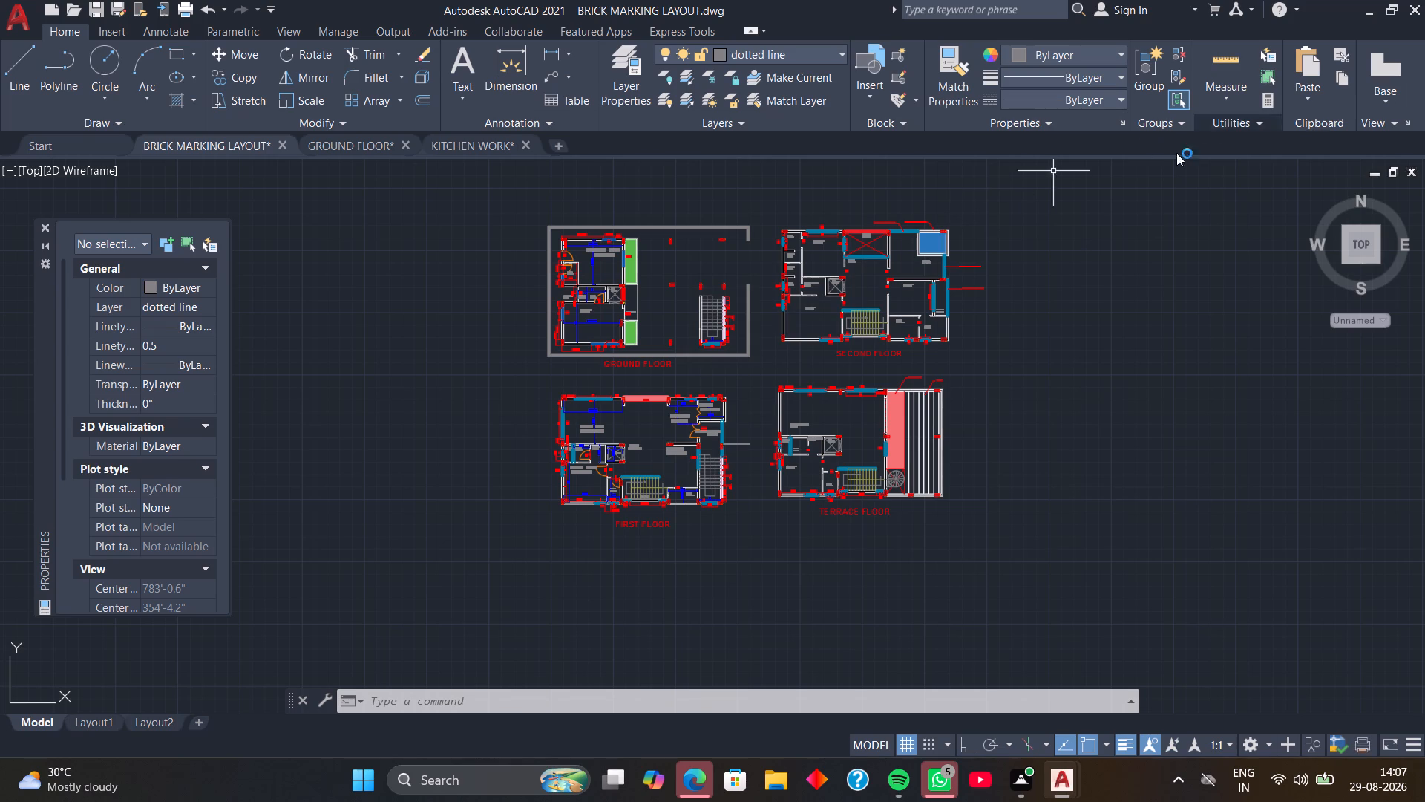
Query the drawing's log file path with the LOGFILENAME system variable.
type("LOG")
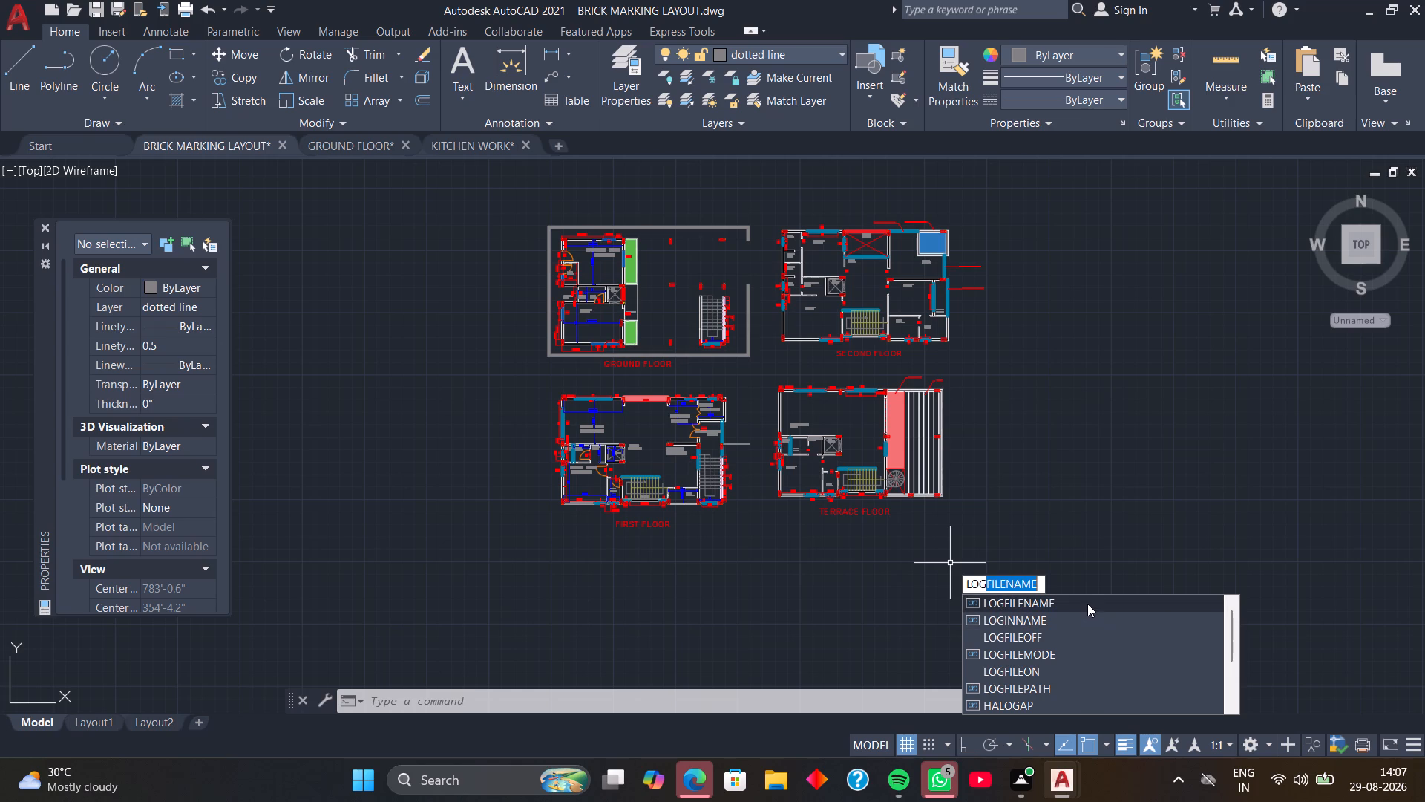
left_click(1087, 601)
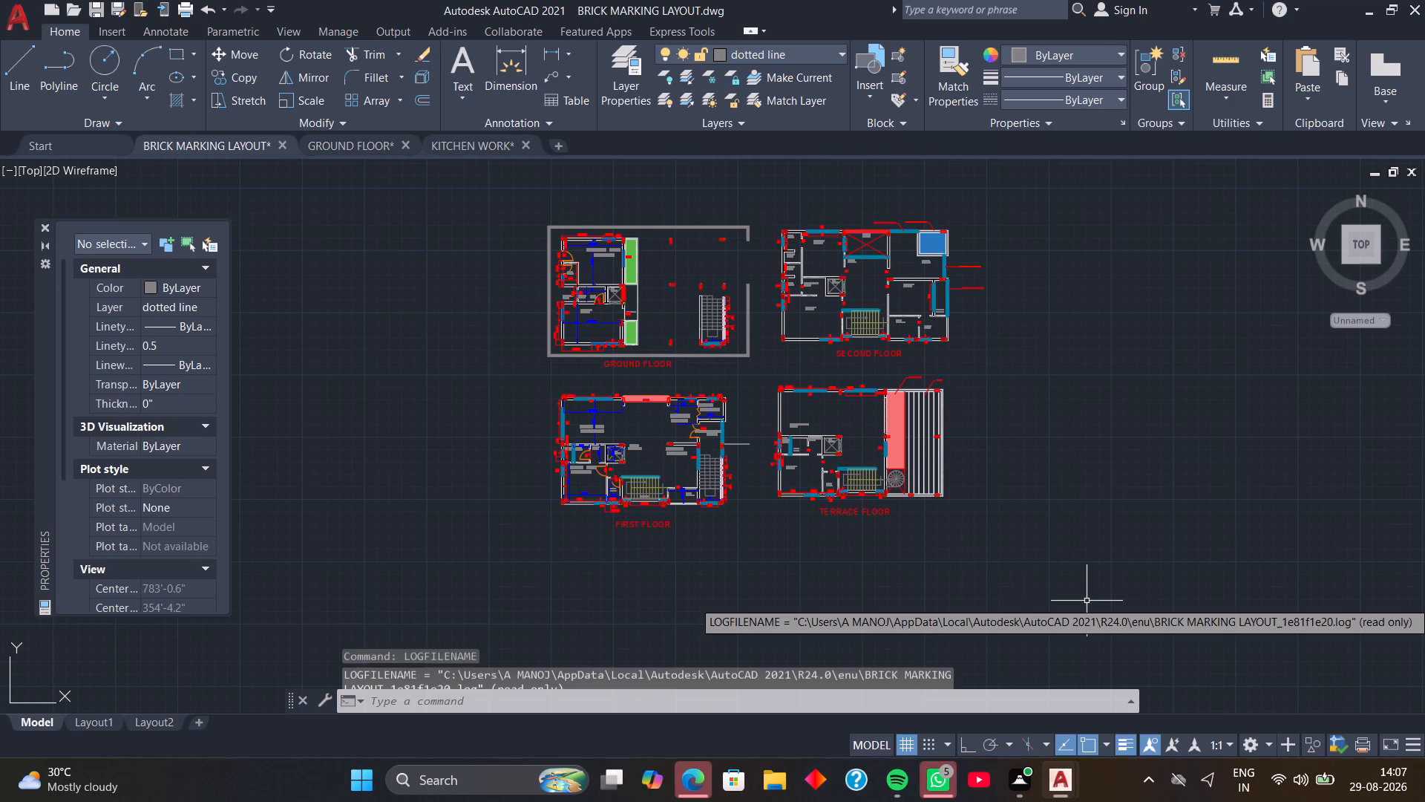